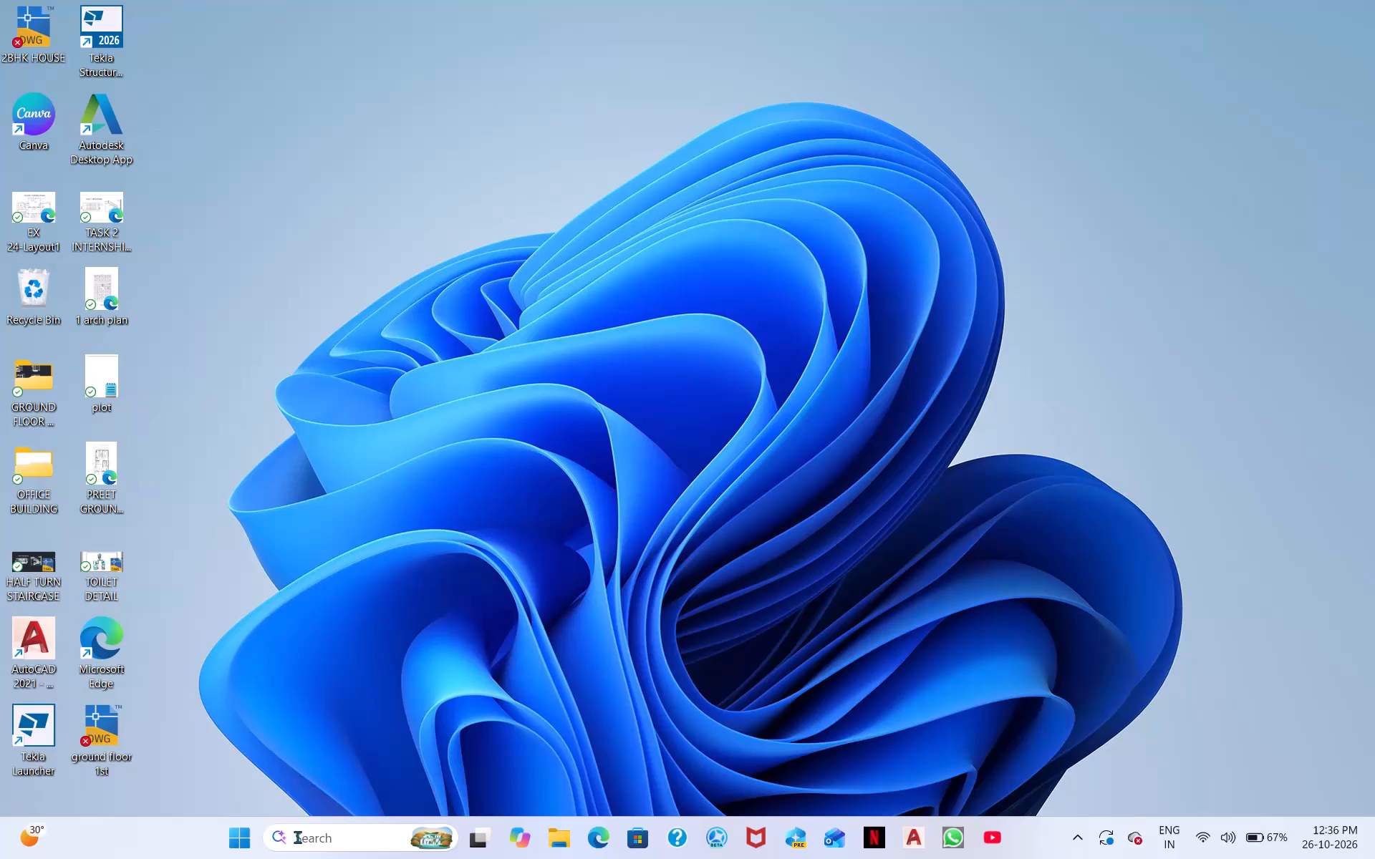
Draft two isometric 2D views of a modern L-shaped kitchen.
Launch the app with the black-and-white icon beside Tekla Structures 2026 in the list of installed apps.
{"action": "left_click", "coordinate": [241, 841]}
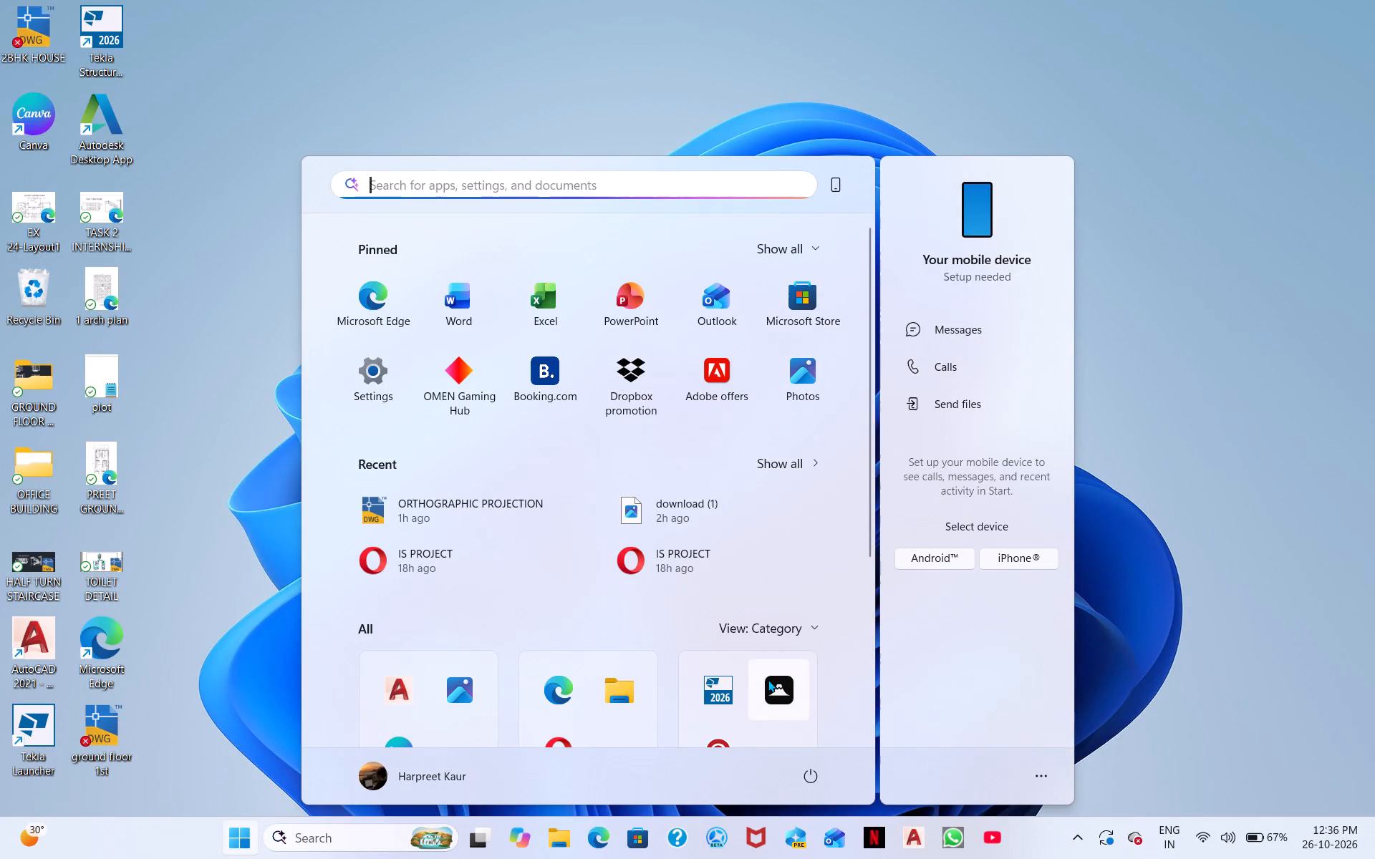
{"action": "left_click", "coordinate": [768, 679]}
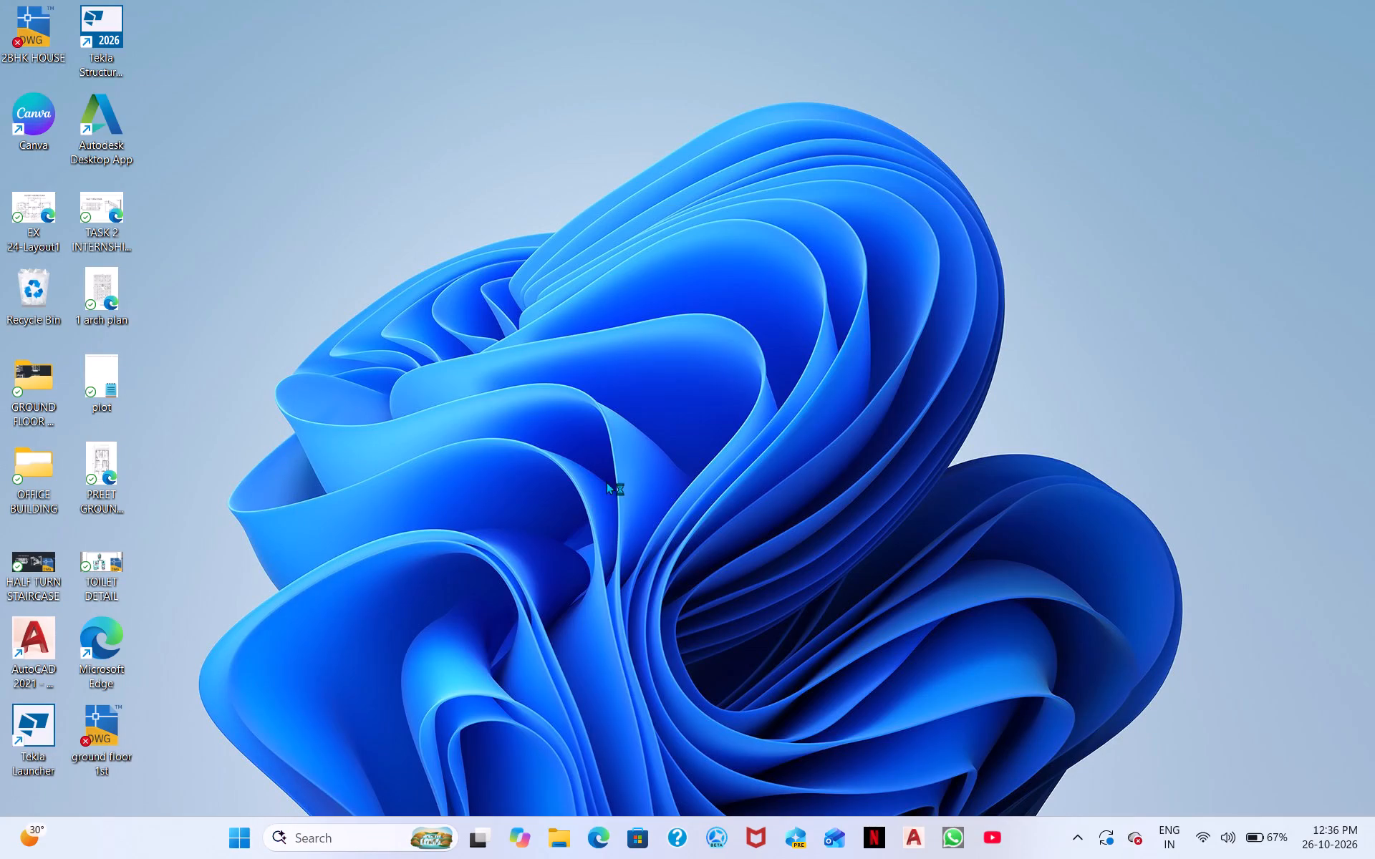
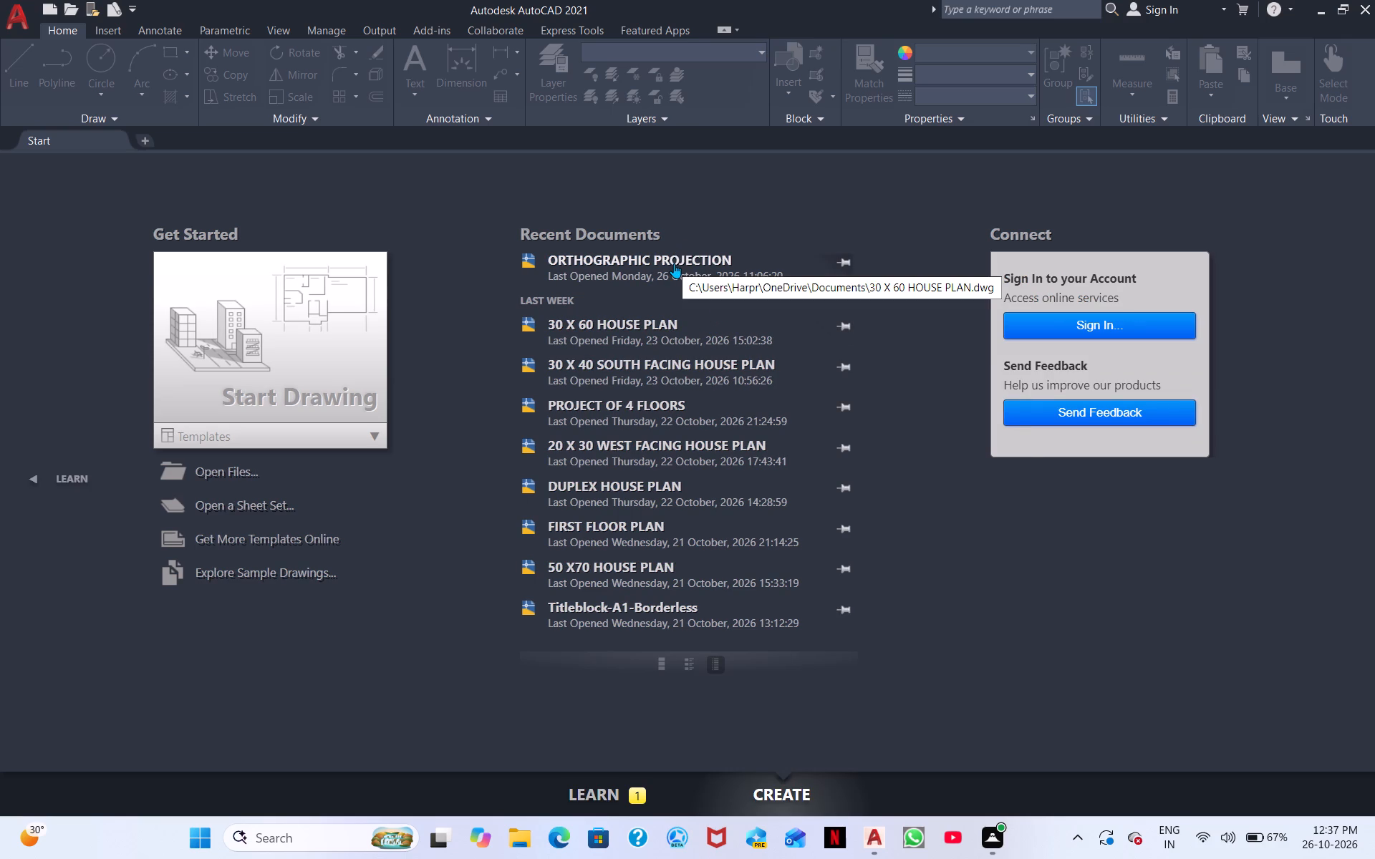
Start a new blank drawing.
{"action": "left_click", "coordinate": [372, 334]}
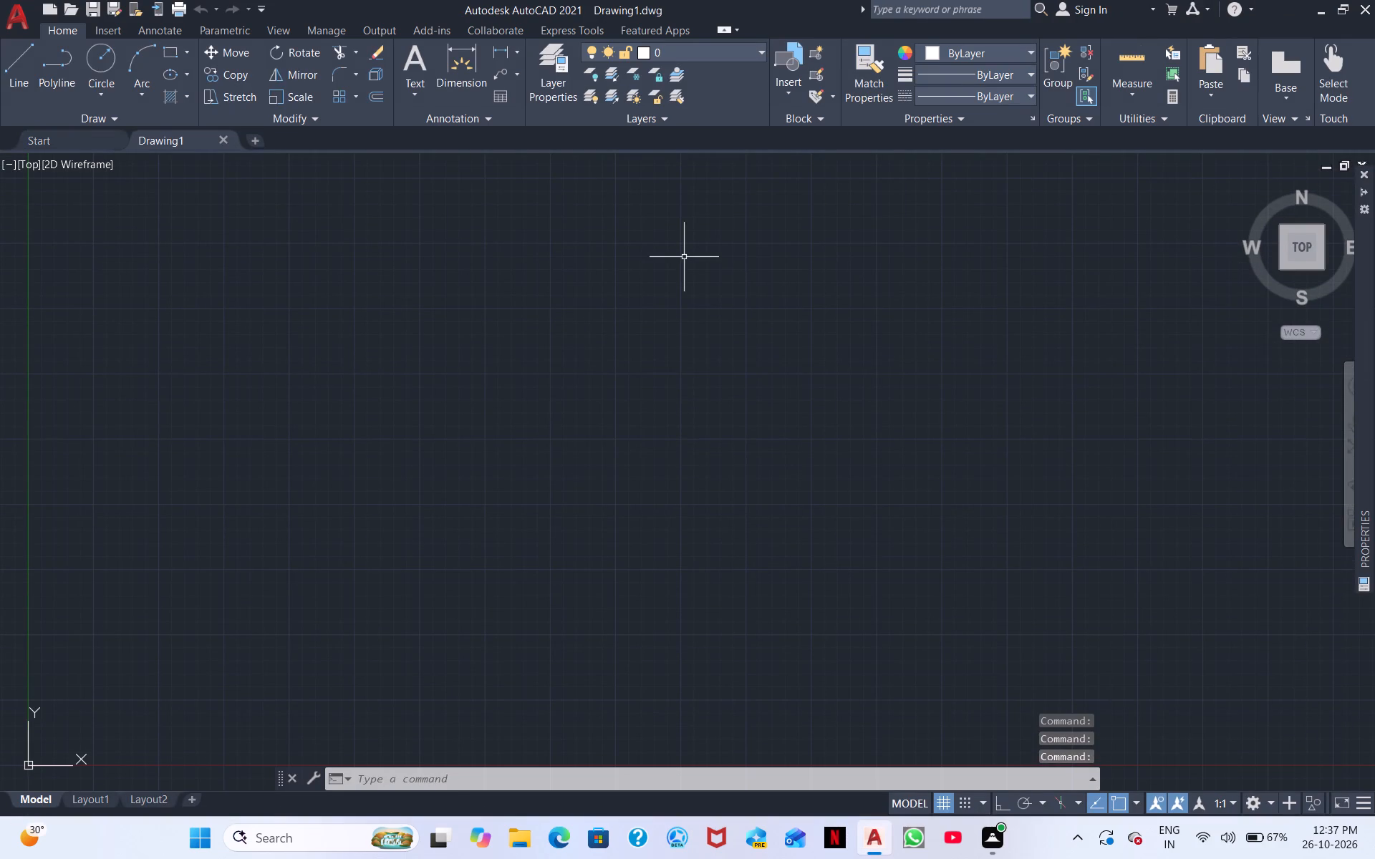
Check the Open and Save settings in the Options dialog and apply them as they are.
{"action": "type", "text": "OP"}
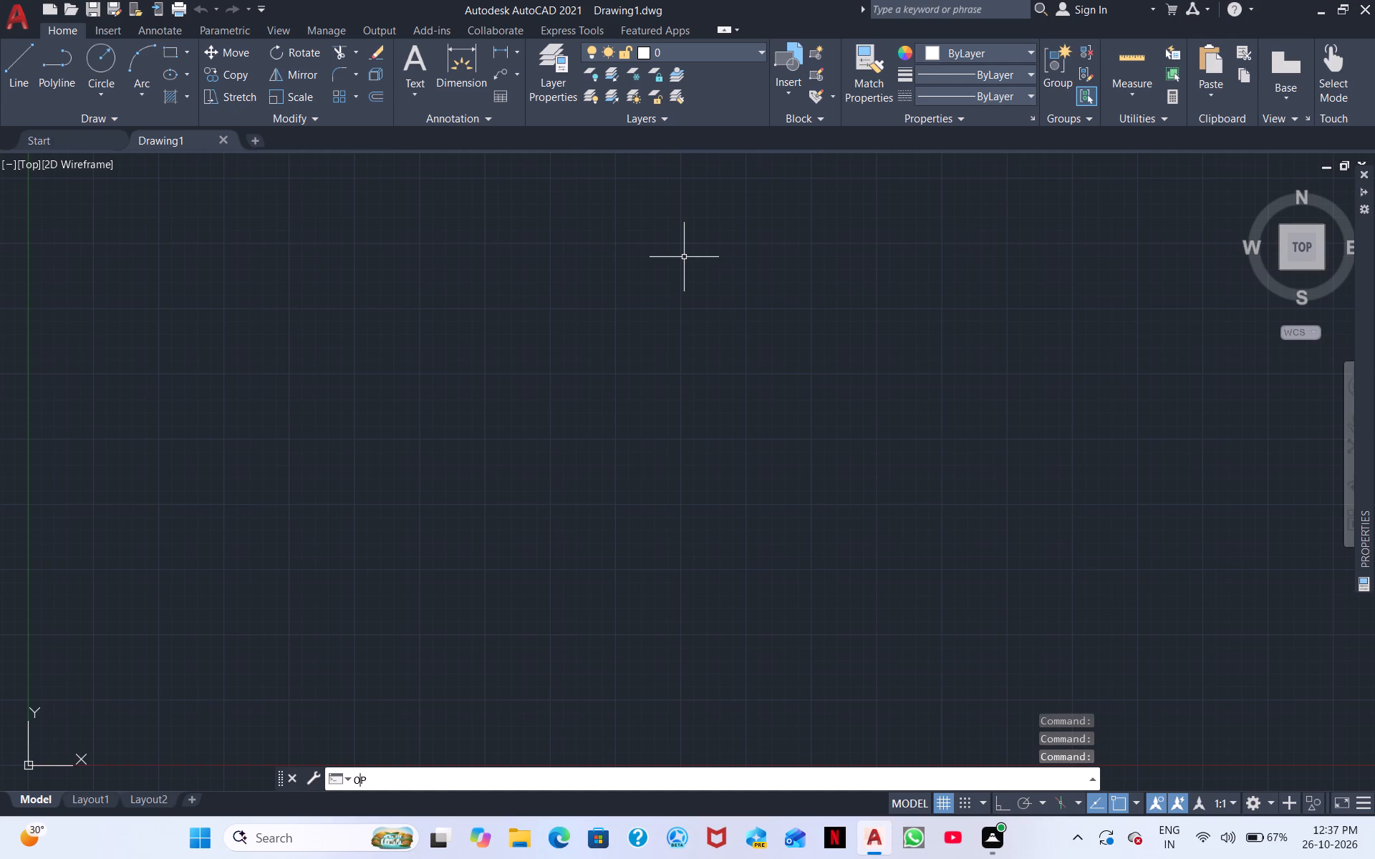
{"action": "key", "text": "space"}
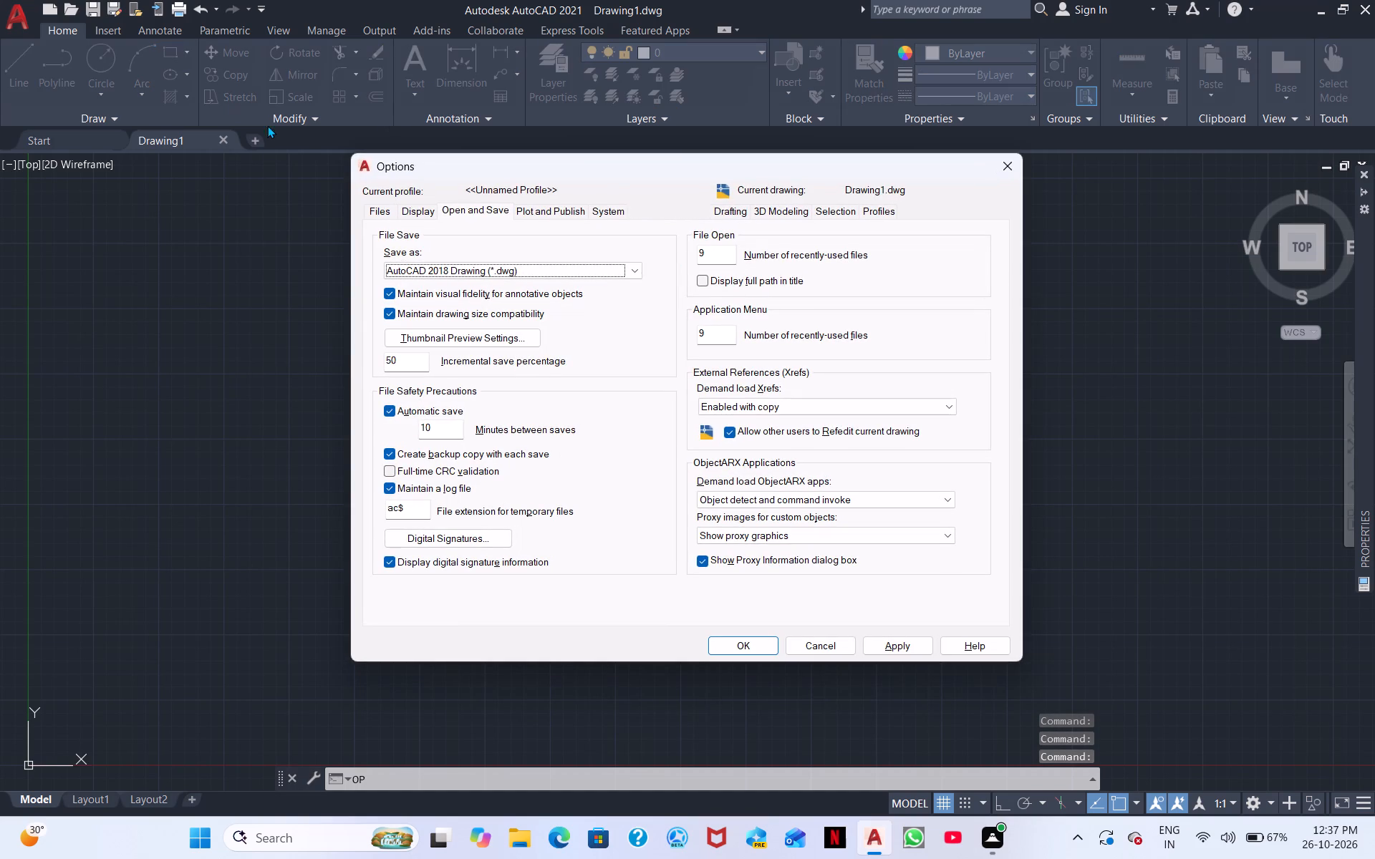
{"action": "left_click", "coordinate": [910, 647]}
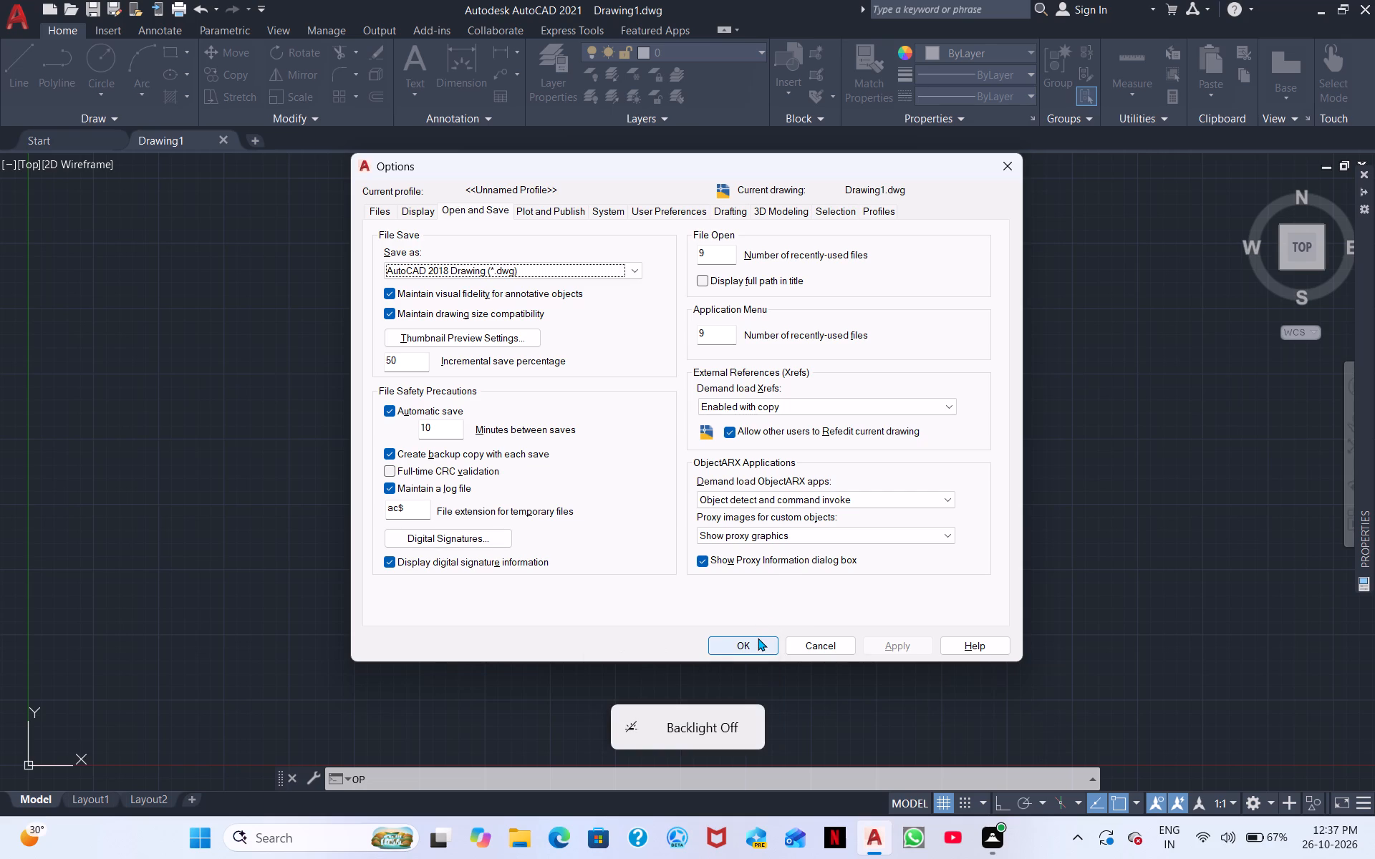
{"action": "left_click", "coordinate": [758, 639]}
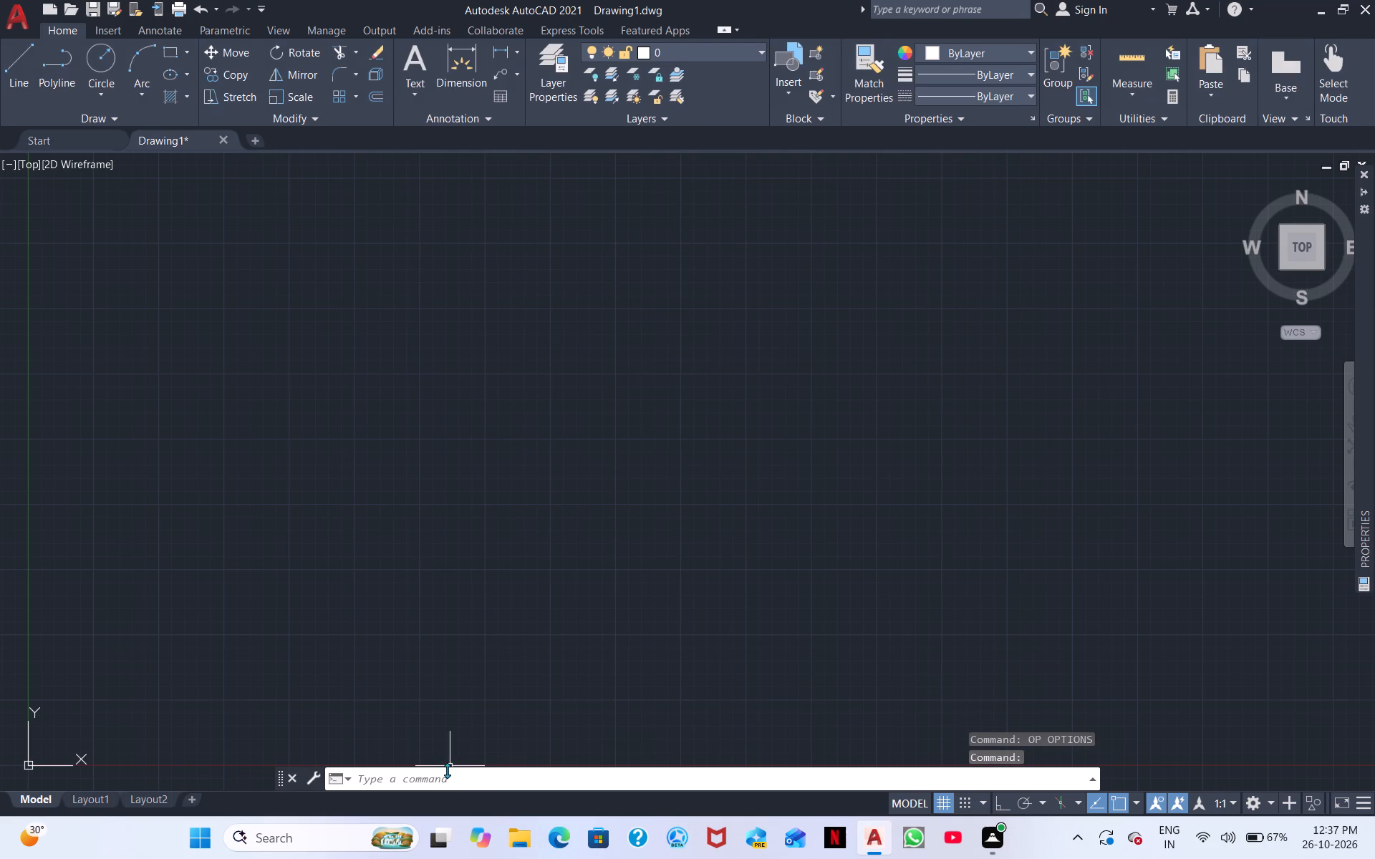
{"action": "left_click", "coordinate": [445, 774]}
{"action": "type", "text": "OP"}
{"action": "key", "text": "space"}
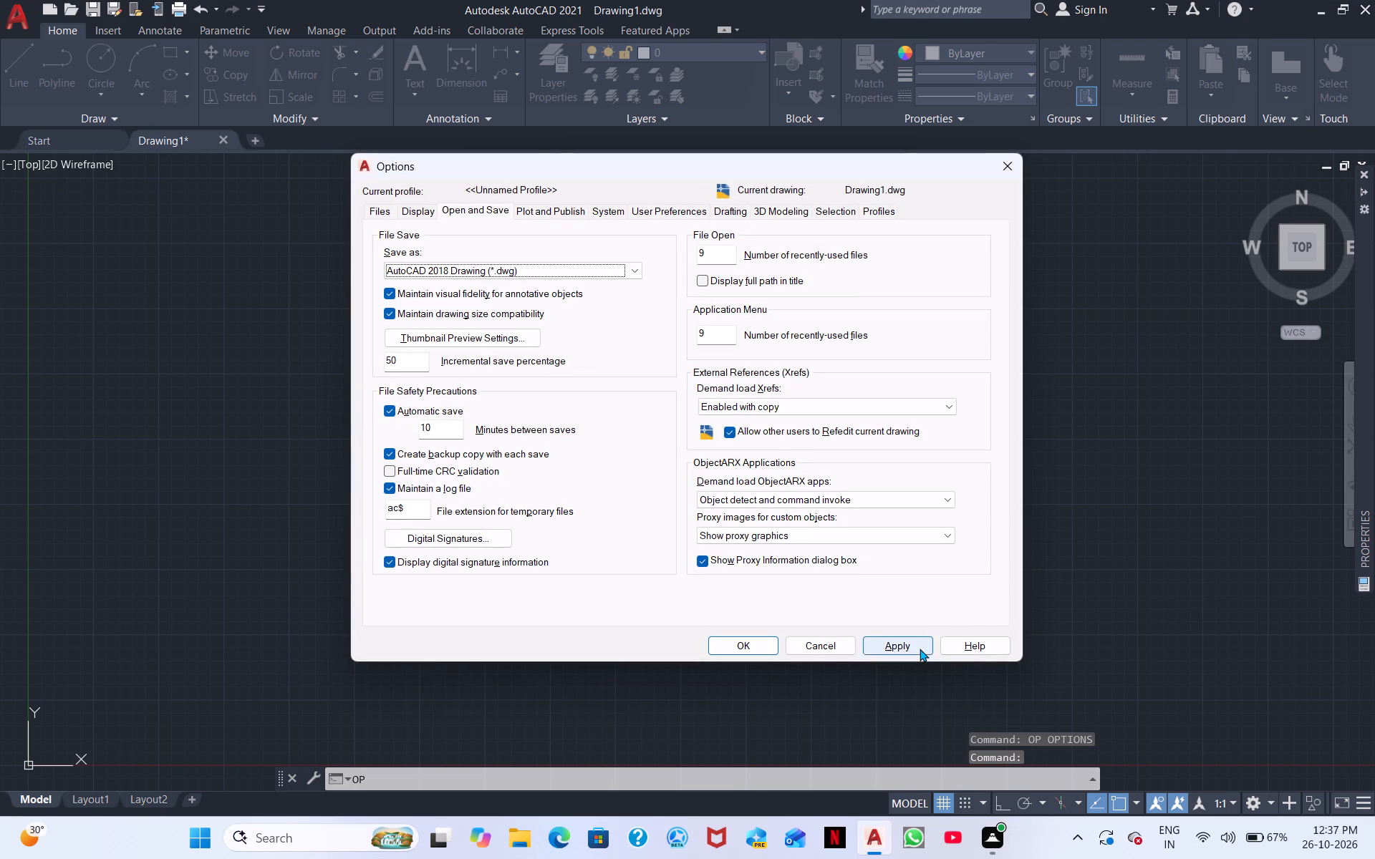
{"action": "left_click", "coordinate": [920, 649]}
{"action": "left_click", "coordinate": [751, 650]}
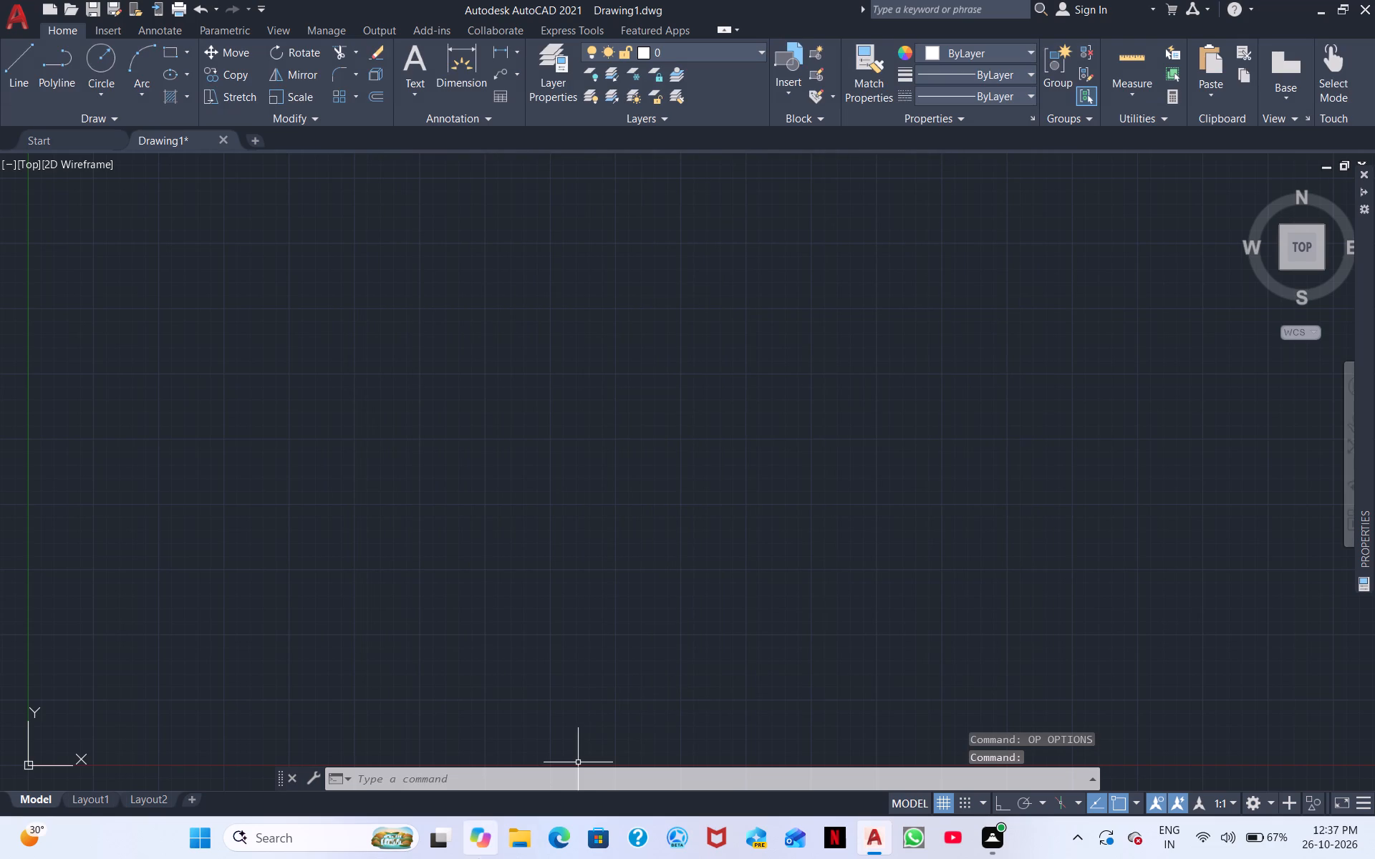
Configure the drawing units with Decimal length type and Centimeters as the insertion scale.
{"action": "left_click", "coordinate": [387, 783]}
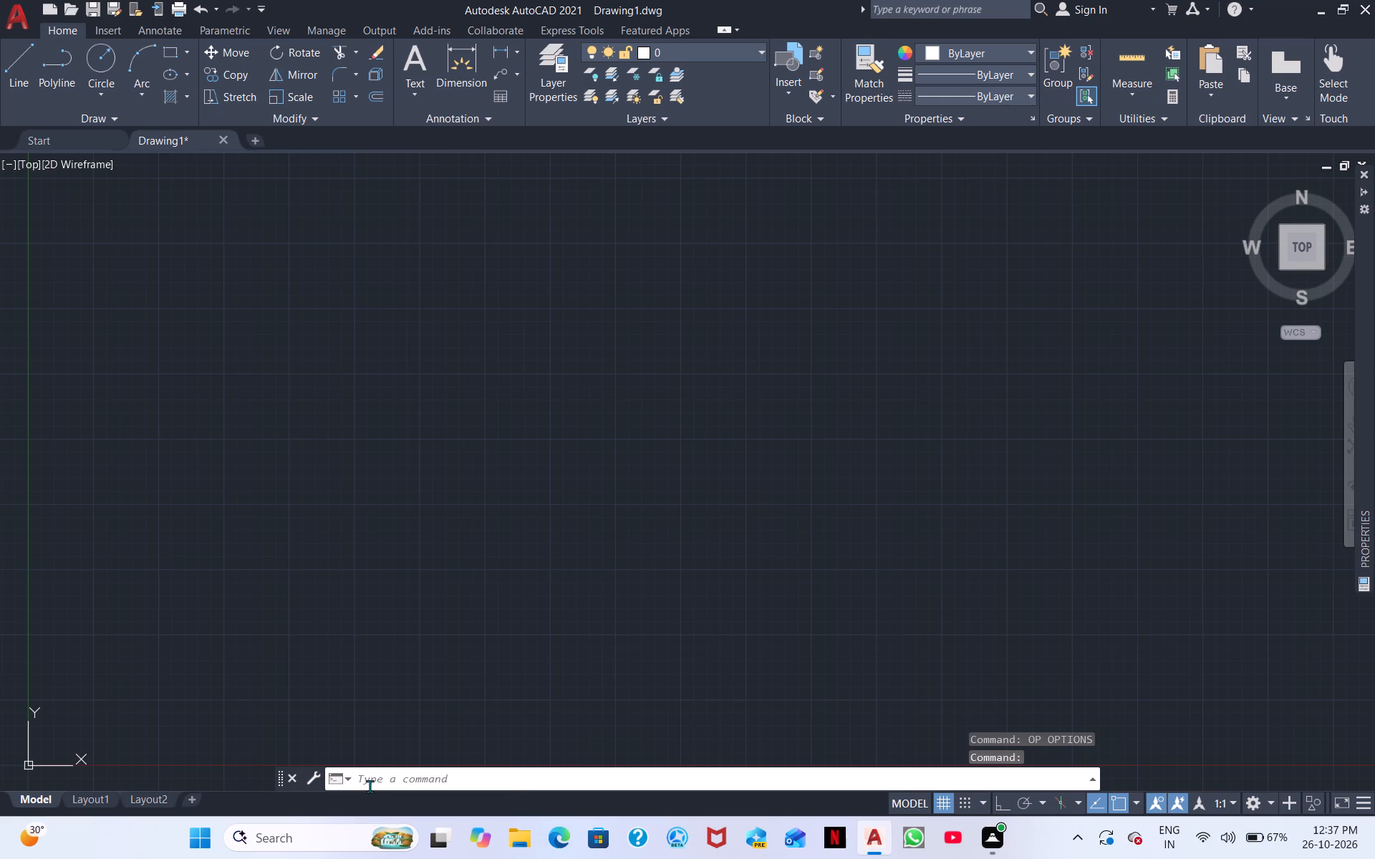
{"action": "key", "text": "u"}
{"action": "key", "text": "n"}
{"action": "key", "text": "space"}
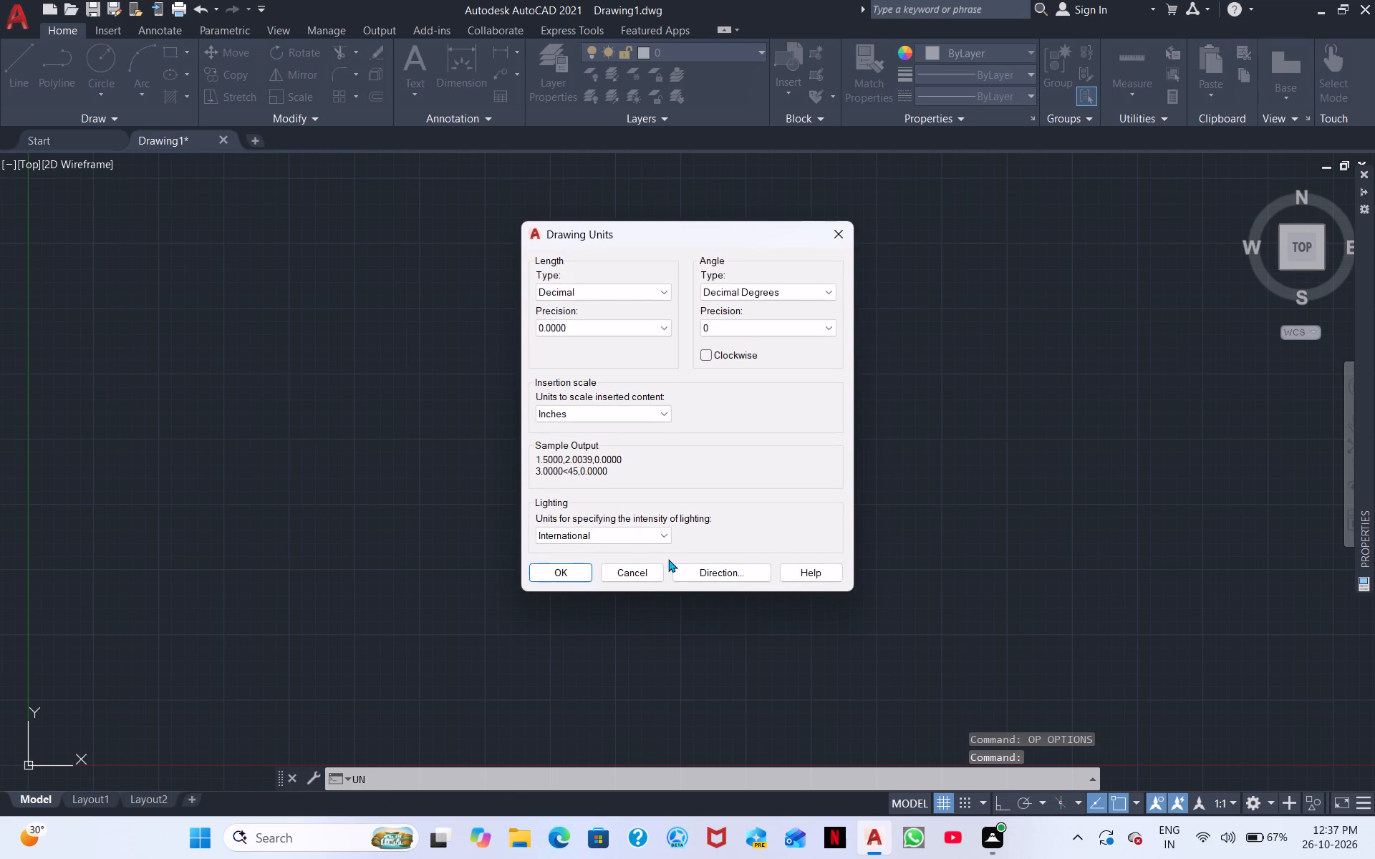
{"action": "left_click", "coordinate": [639, 288]}
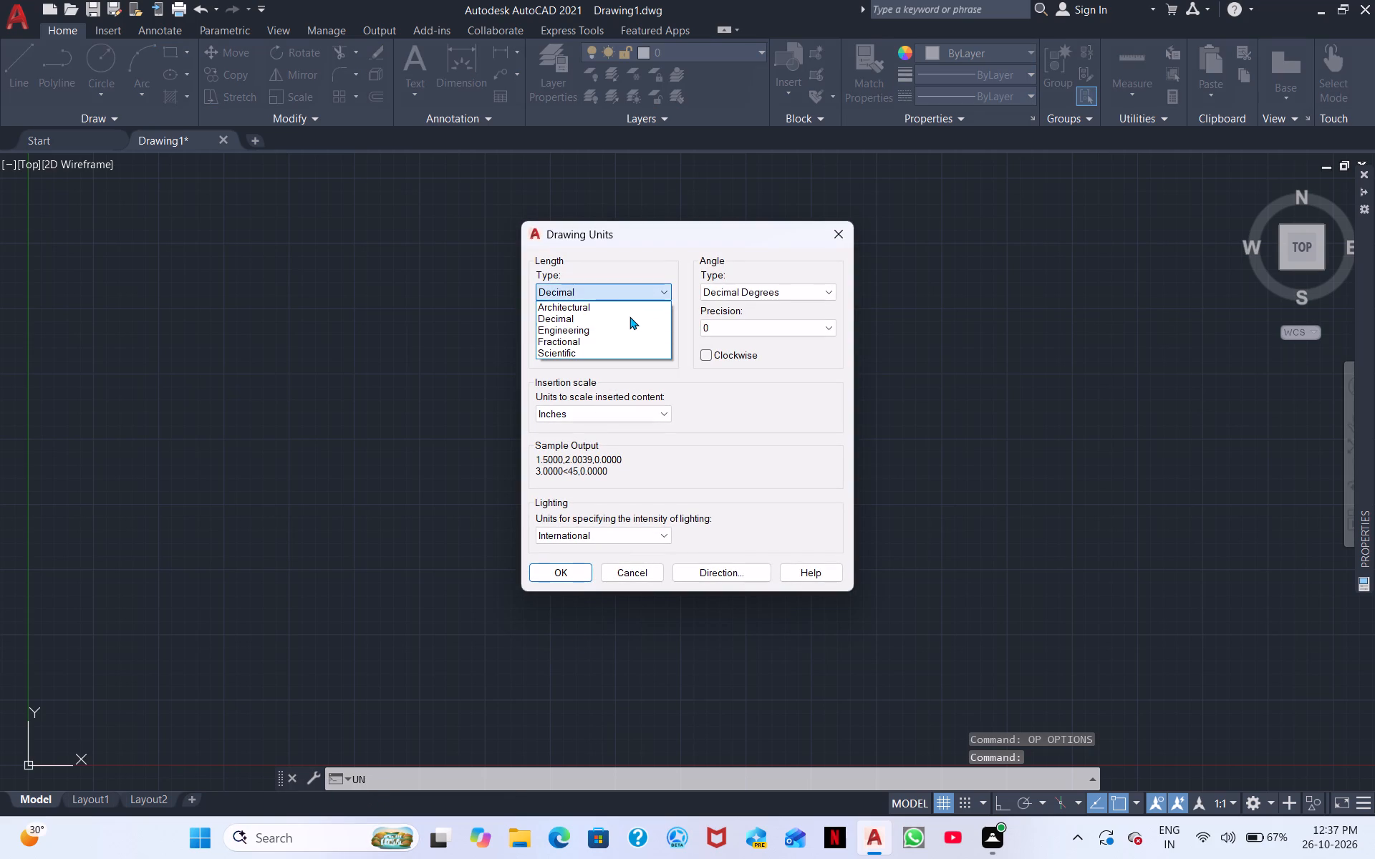
{"action": "left_click", "coordinate": [629, 316]}
{"action": "left_click", "coordinate": [623, 322]}
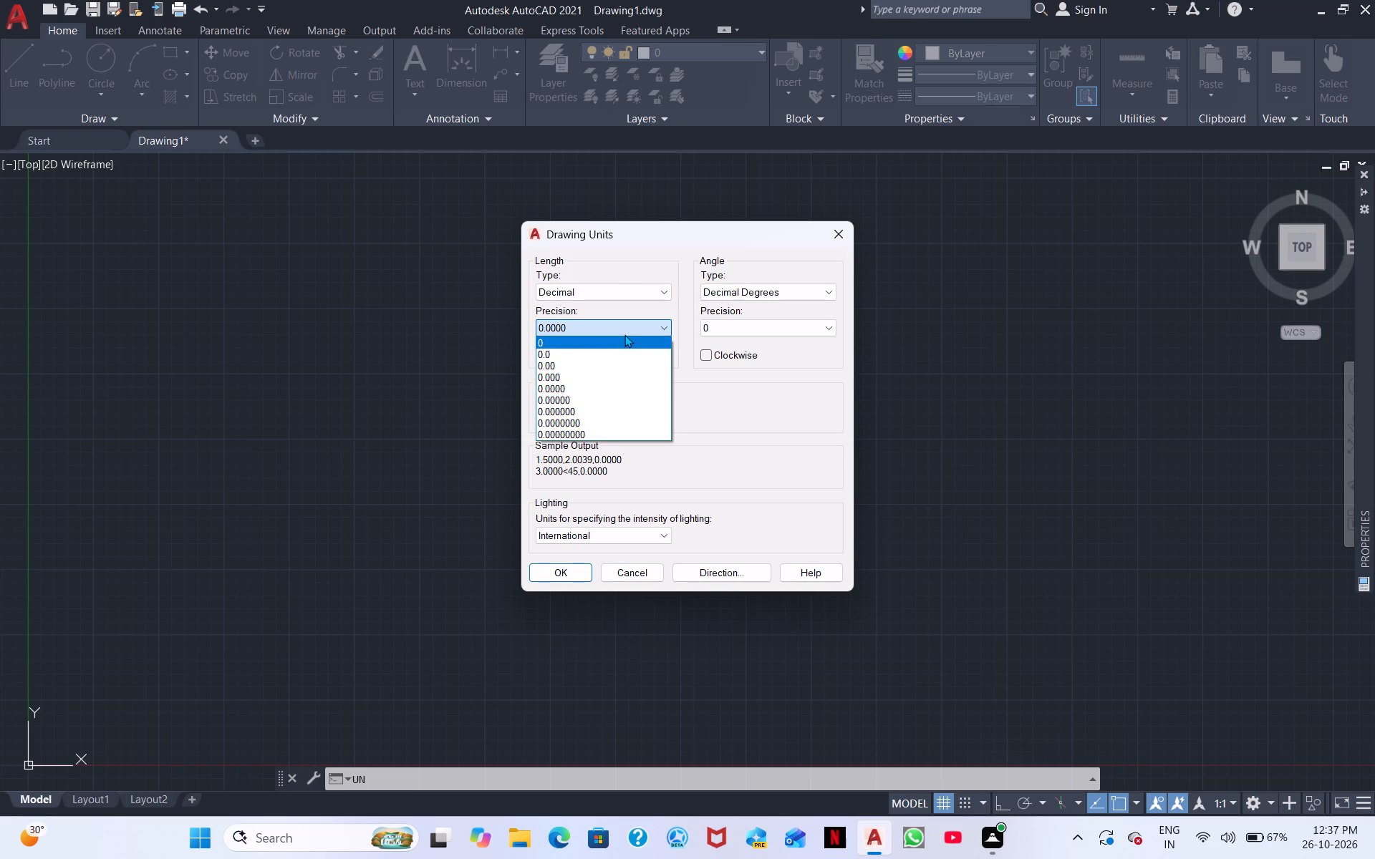
{"action": "left_click", "coordinate": [624, 334]}
{"action": "left_click", "coordinate": [574, 414]}
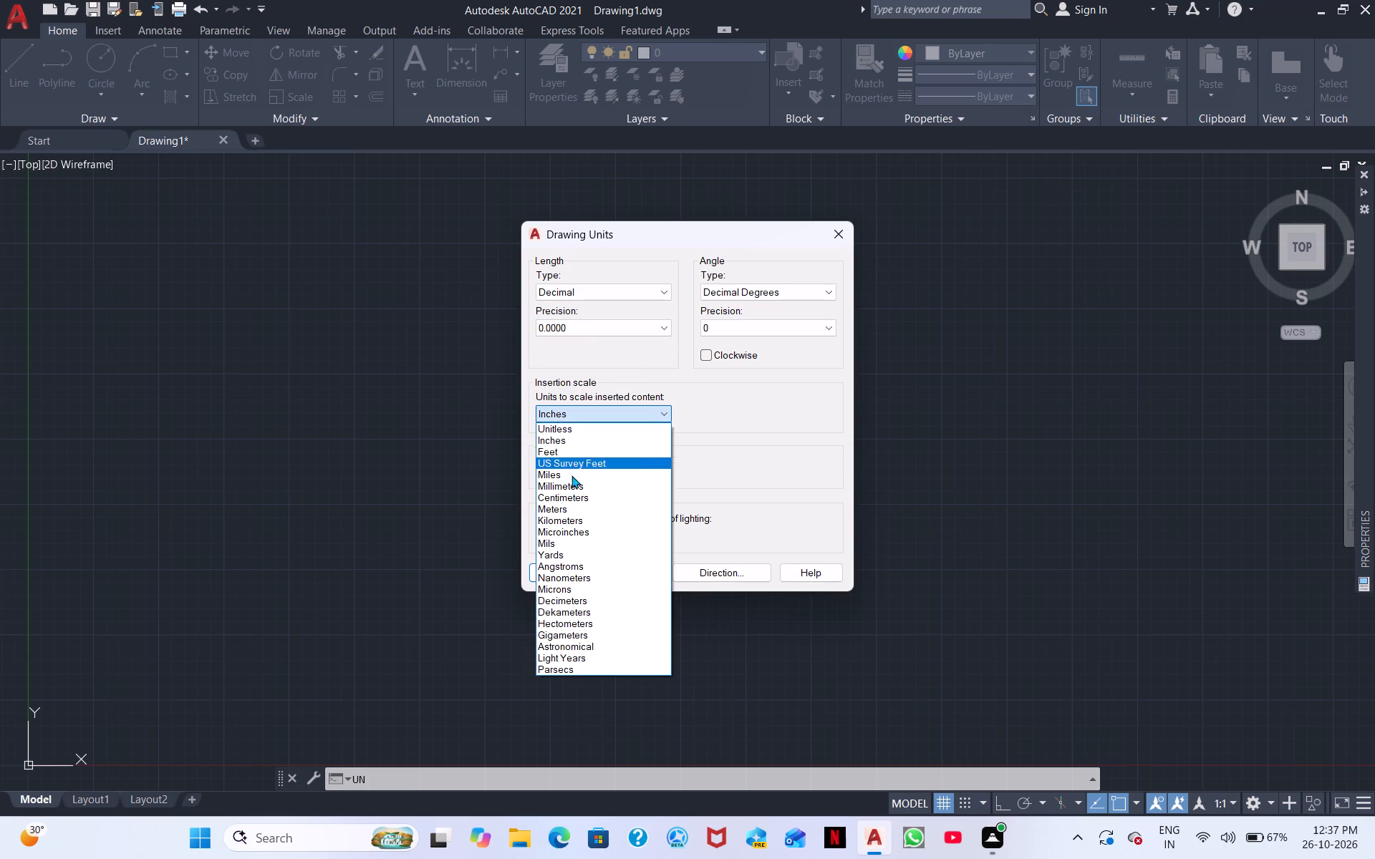
{"action": "left_click", "coordinate": [583, 496]}
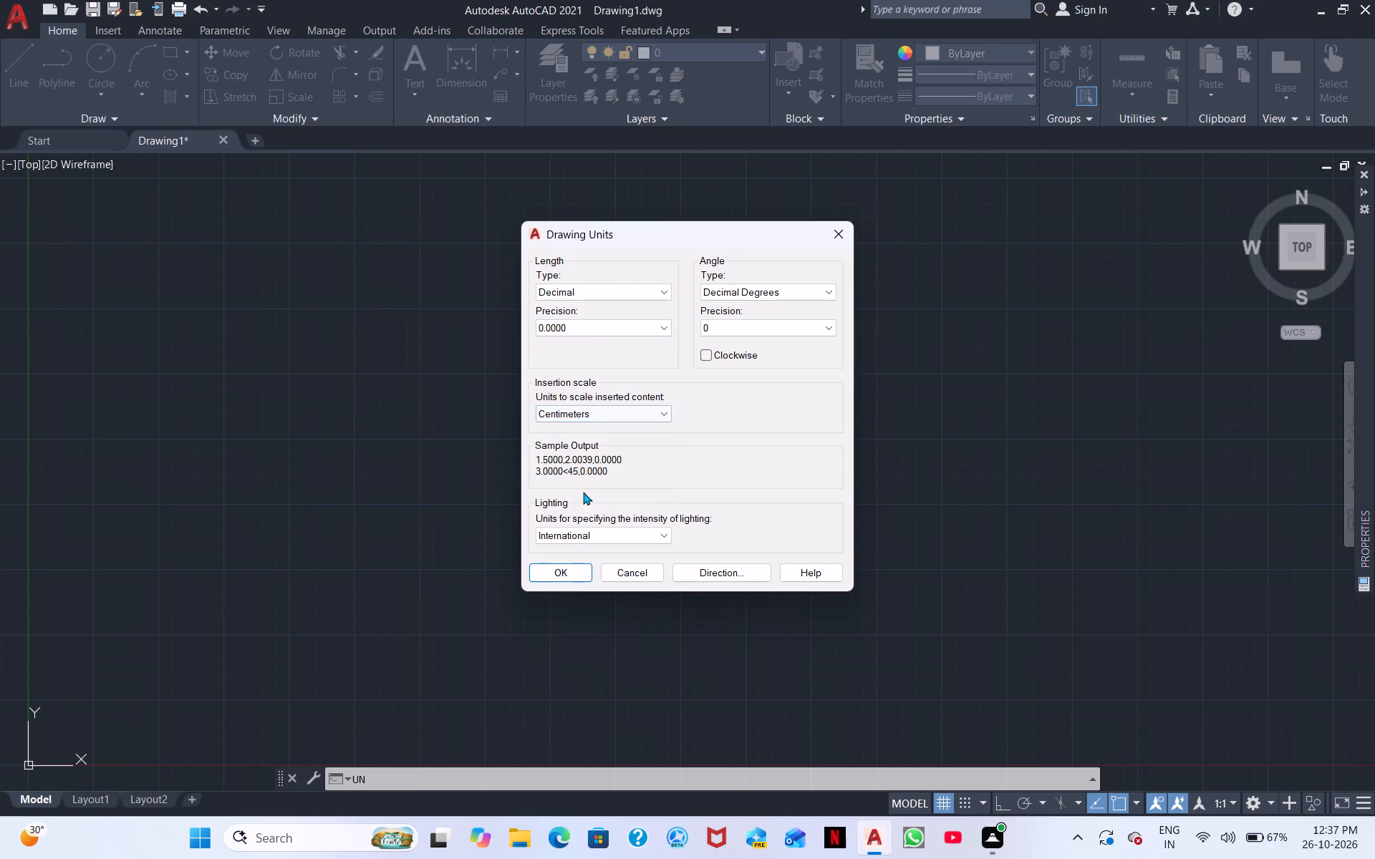
{"action": "left_click", "coordinate": [571, 562]}
{"action": "left_click", "coordinate": [566, 571]}
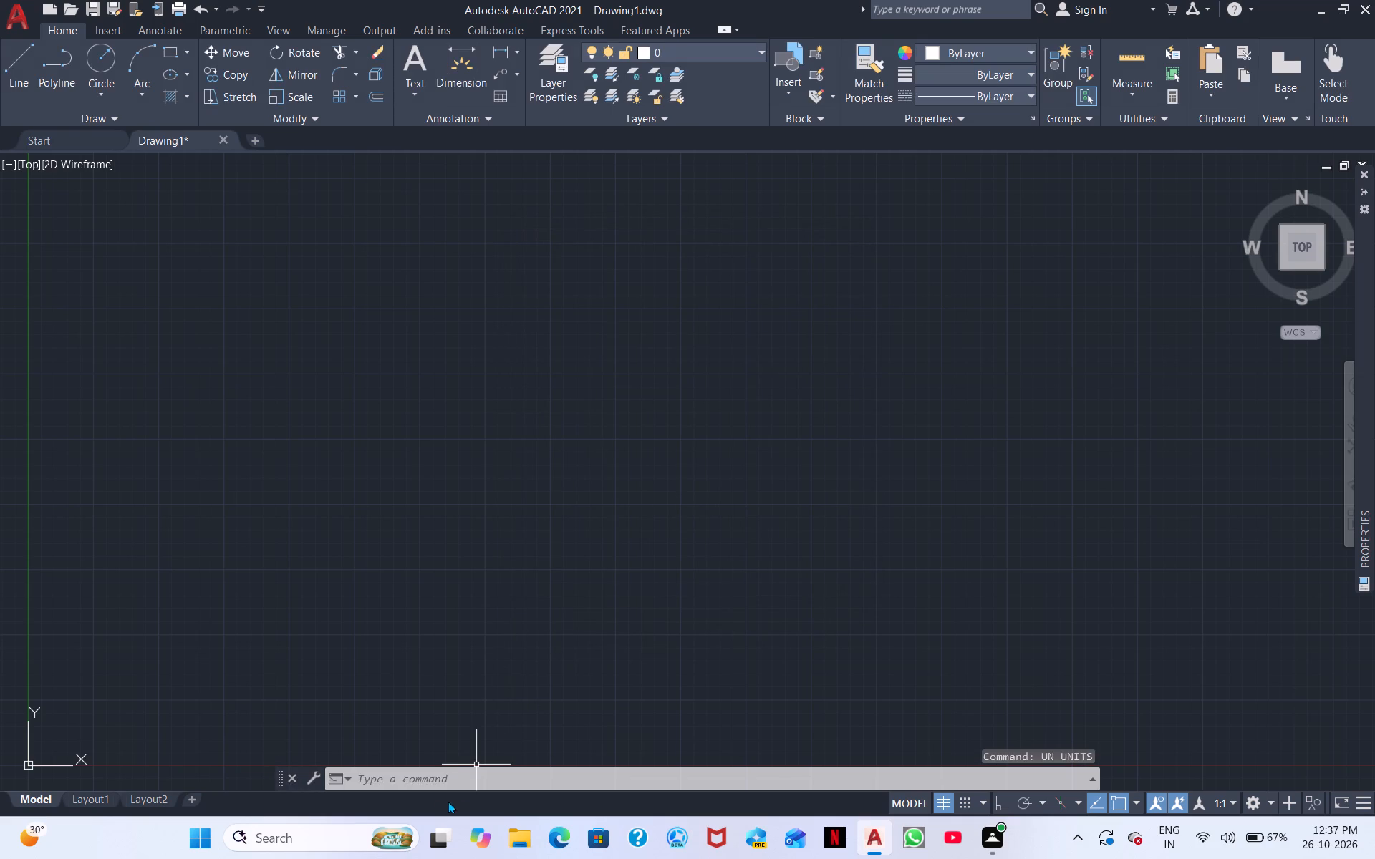
Modify the Standard dimension style so its linear primary units are Decimal with precision 0.
{"action": "left_click", "coordinate": [450, 780]}
{"action": "type", "text": "D"}
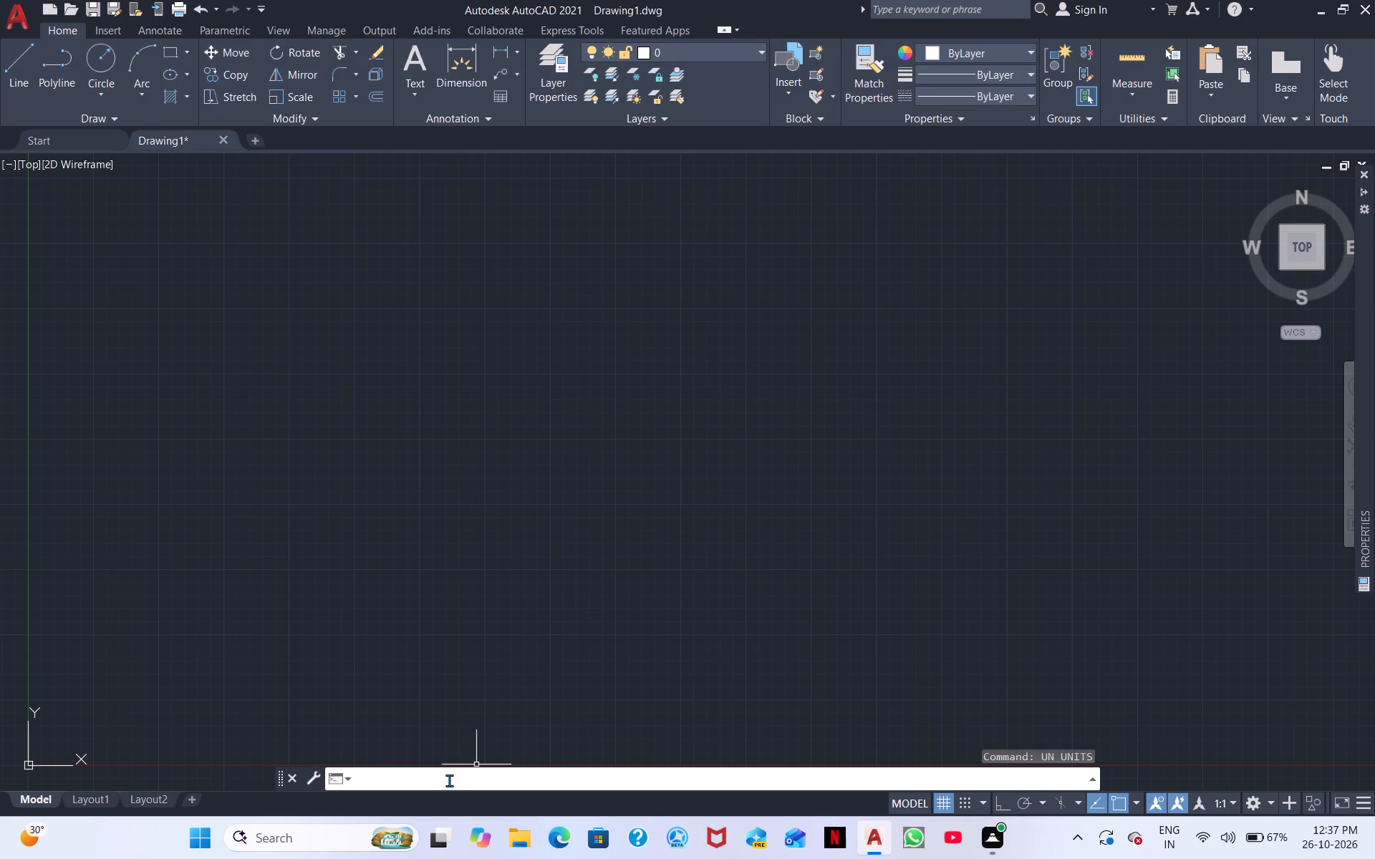
{"action": "key", "text": "space"}
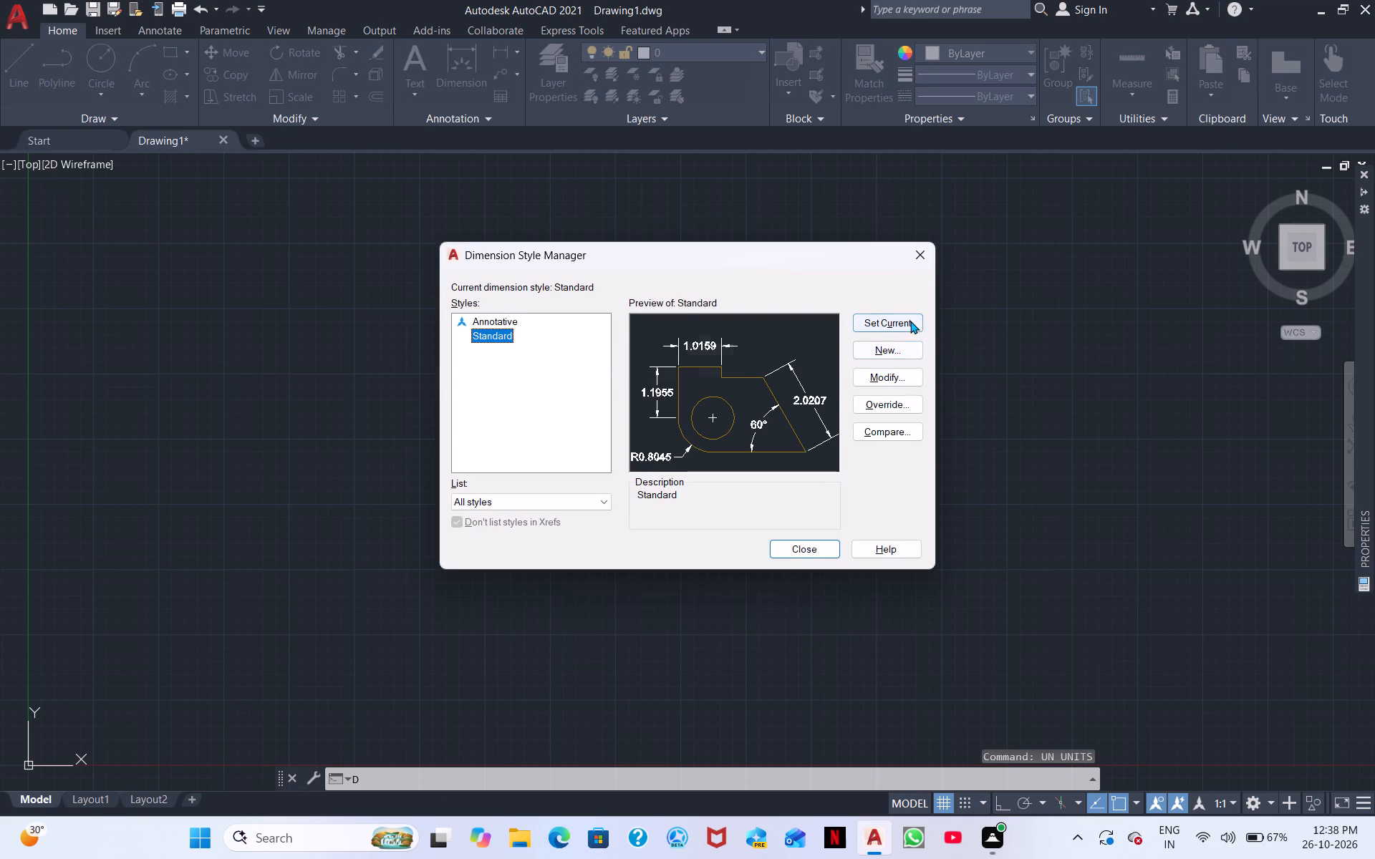
{"action": "left_click", "coordinate": [887, 374]}
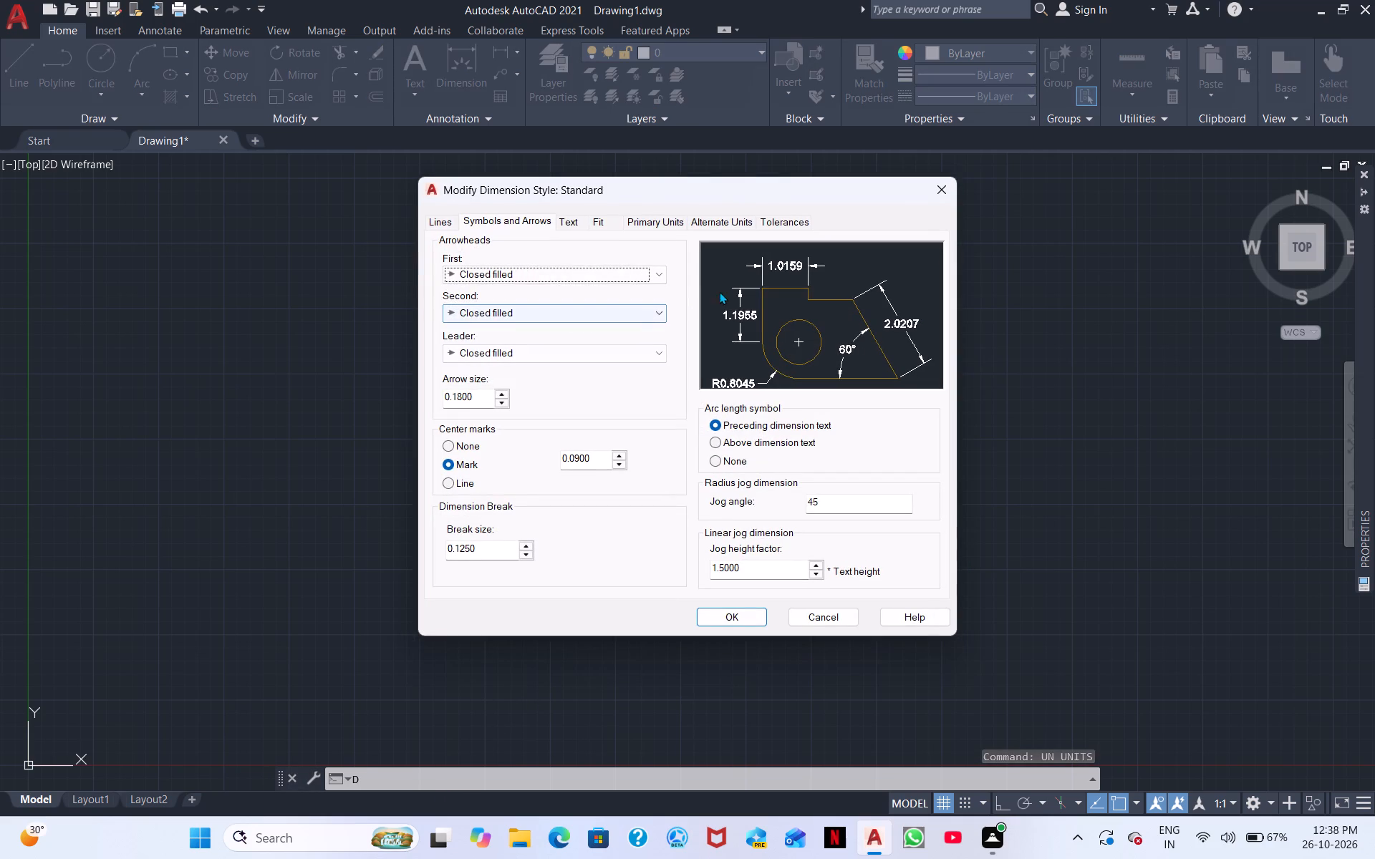
{"action": "left_click", "coordinate": [679, 215]}
{"action": "left_click", "coordinate": [604, 265]}
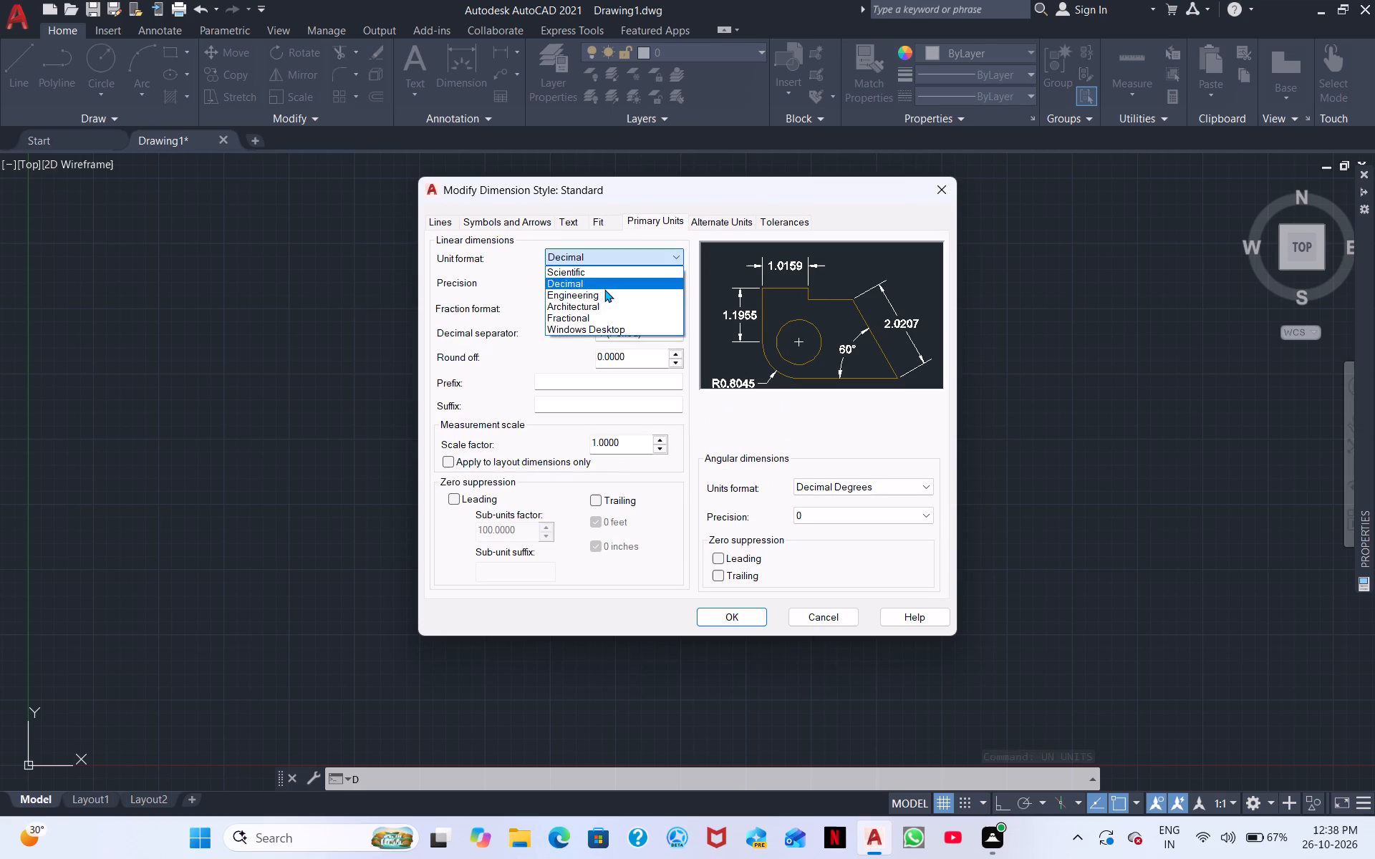
{"action": "left_click", "coordinate": [627, 279]}
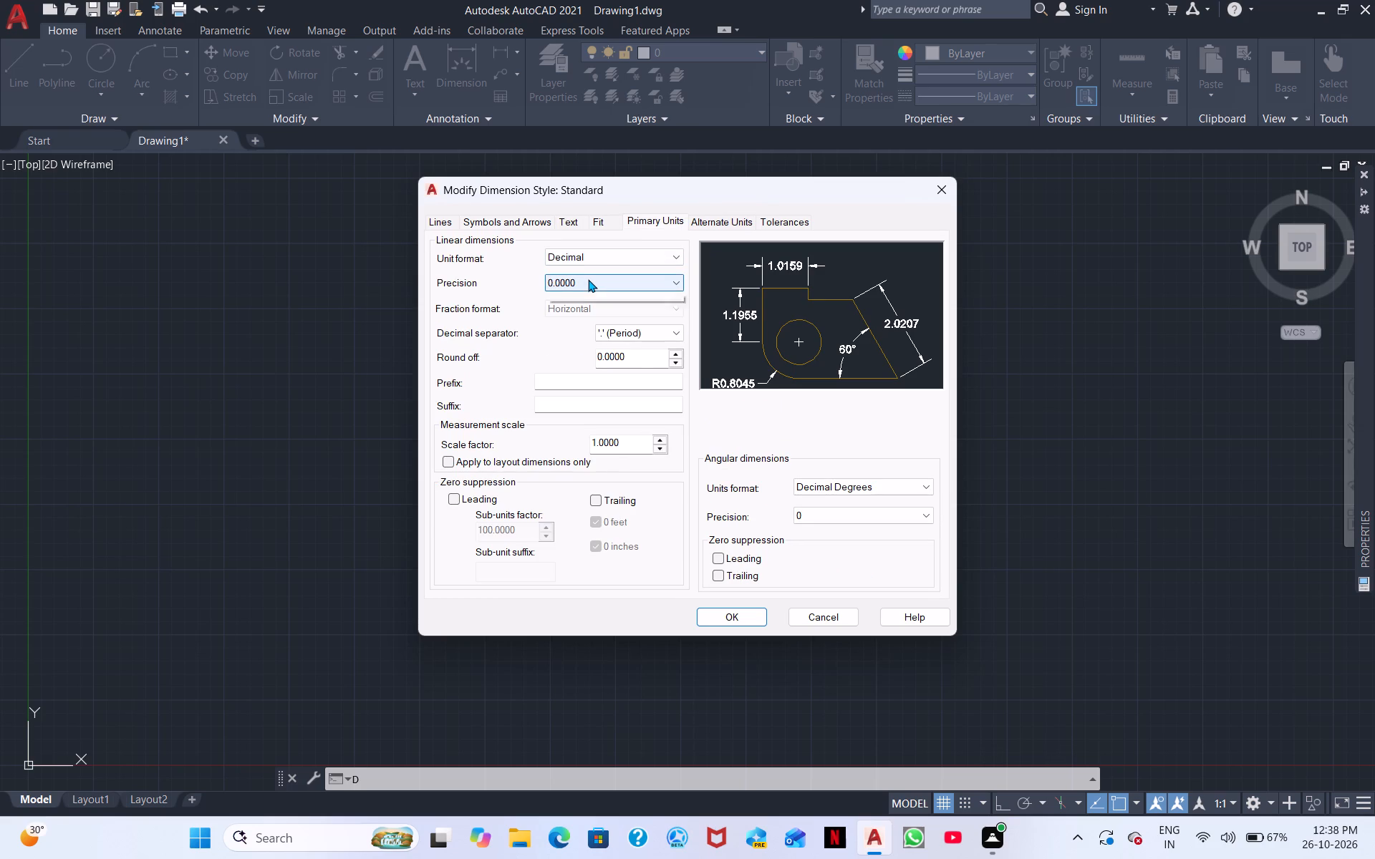
{"action": "left_click", "coordinate": [588, 279]}
{"action": "left_click", "coordinate": [586, 292]}
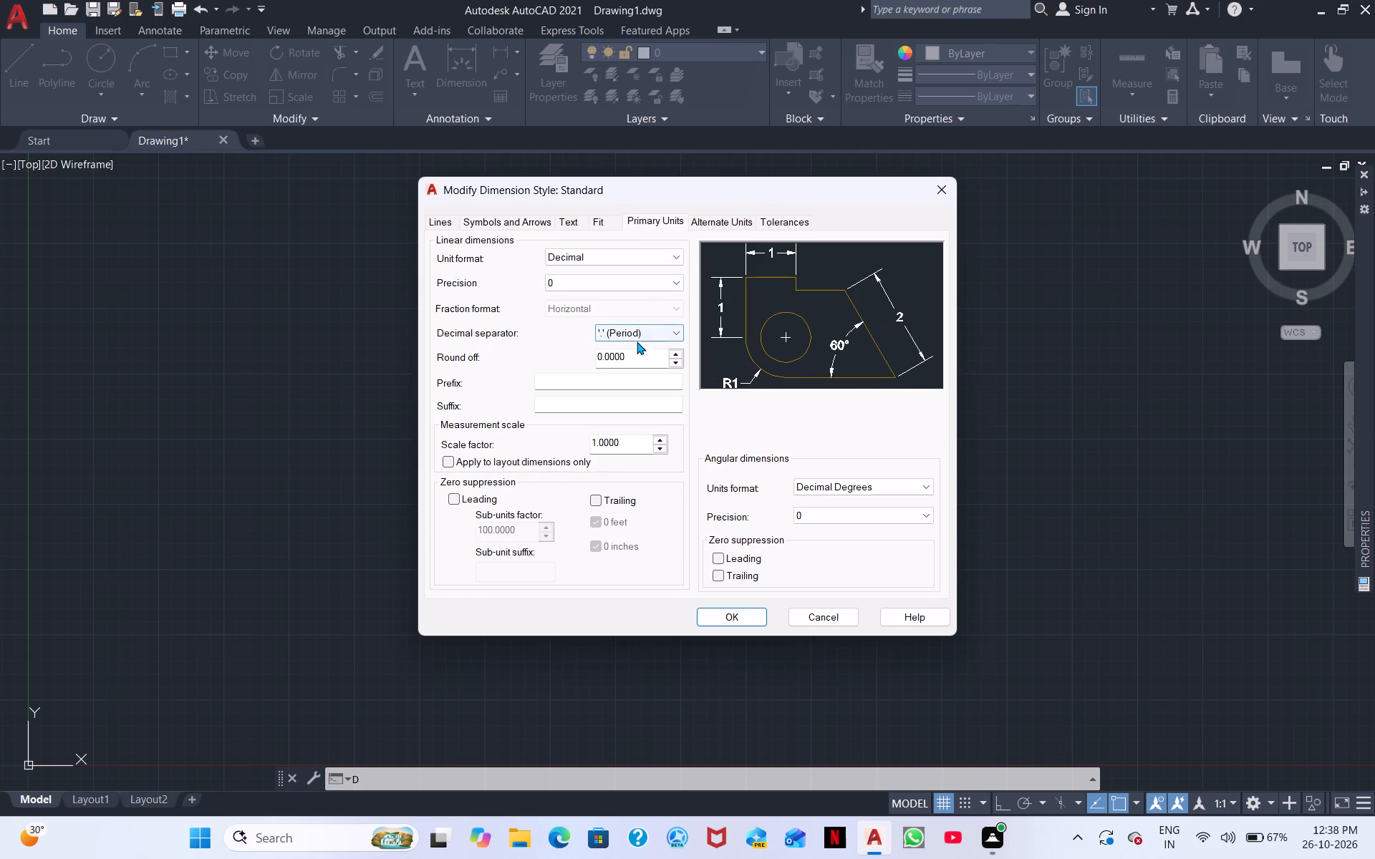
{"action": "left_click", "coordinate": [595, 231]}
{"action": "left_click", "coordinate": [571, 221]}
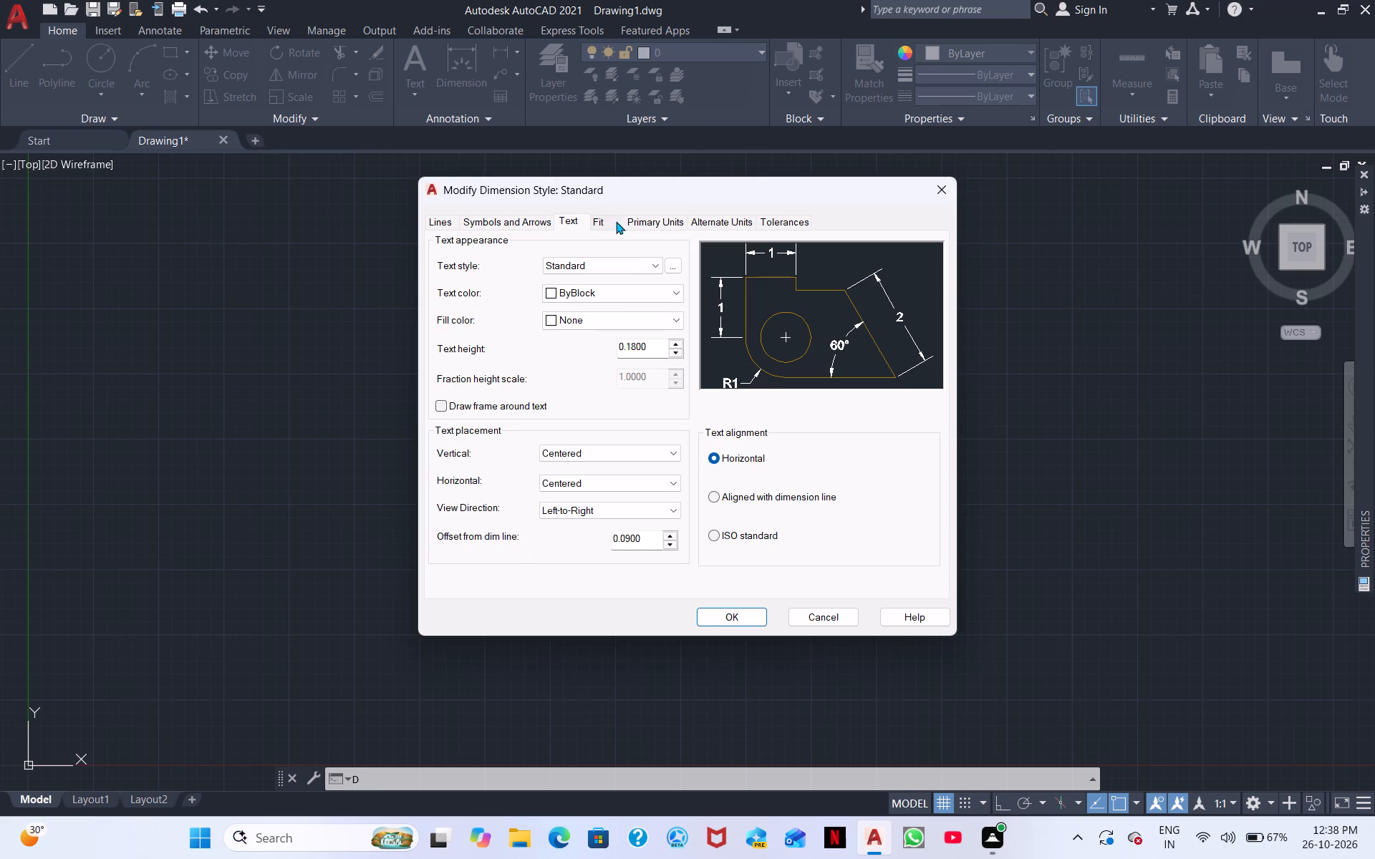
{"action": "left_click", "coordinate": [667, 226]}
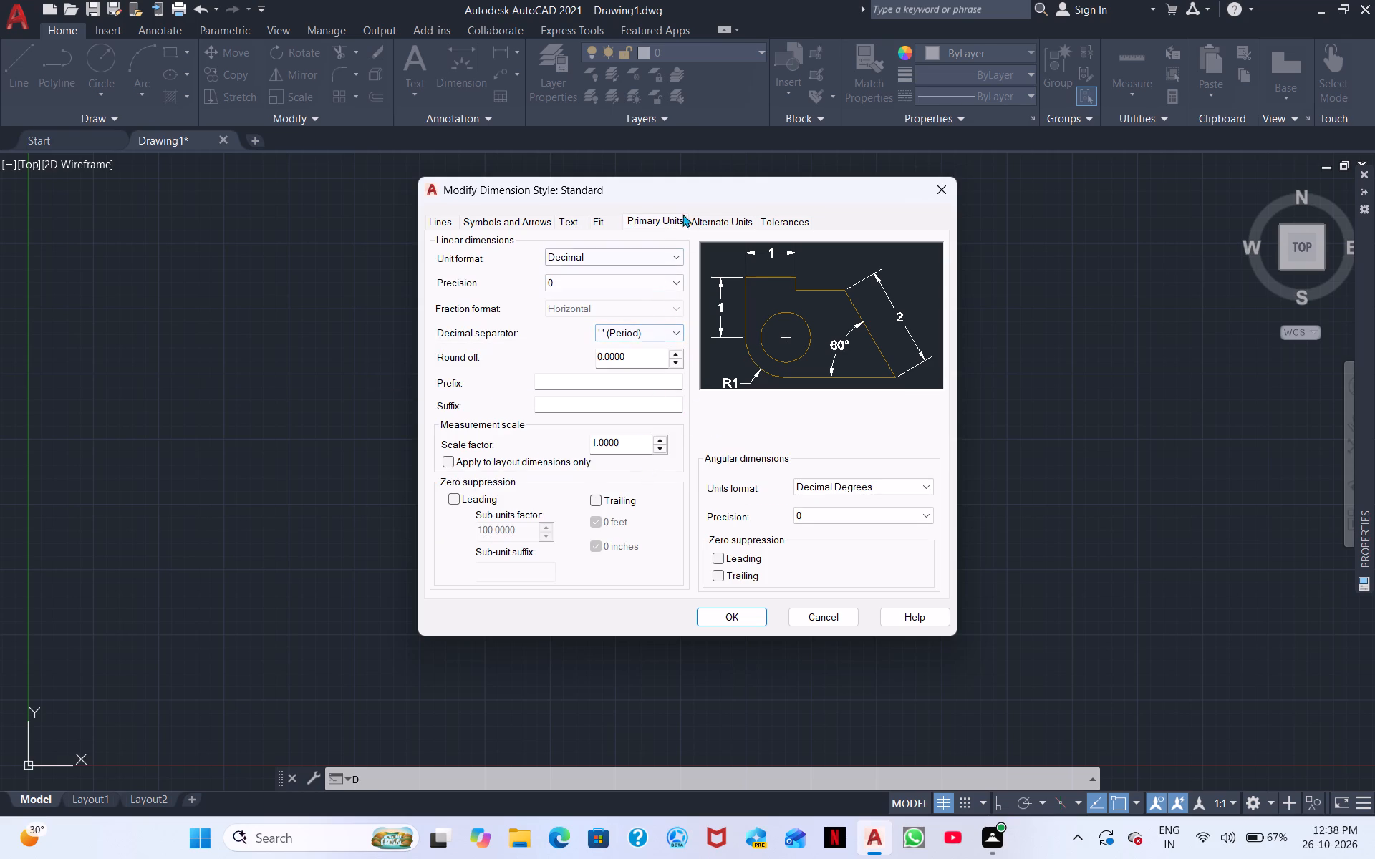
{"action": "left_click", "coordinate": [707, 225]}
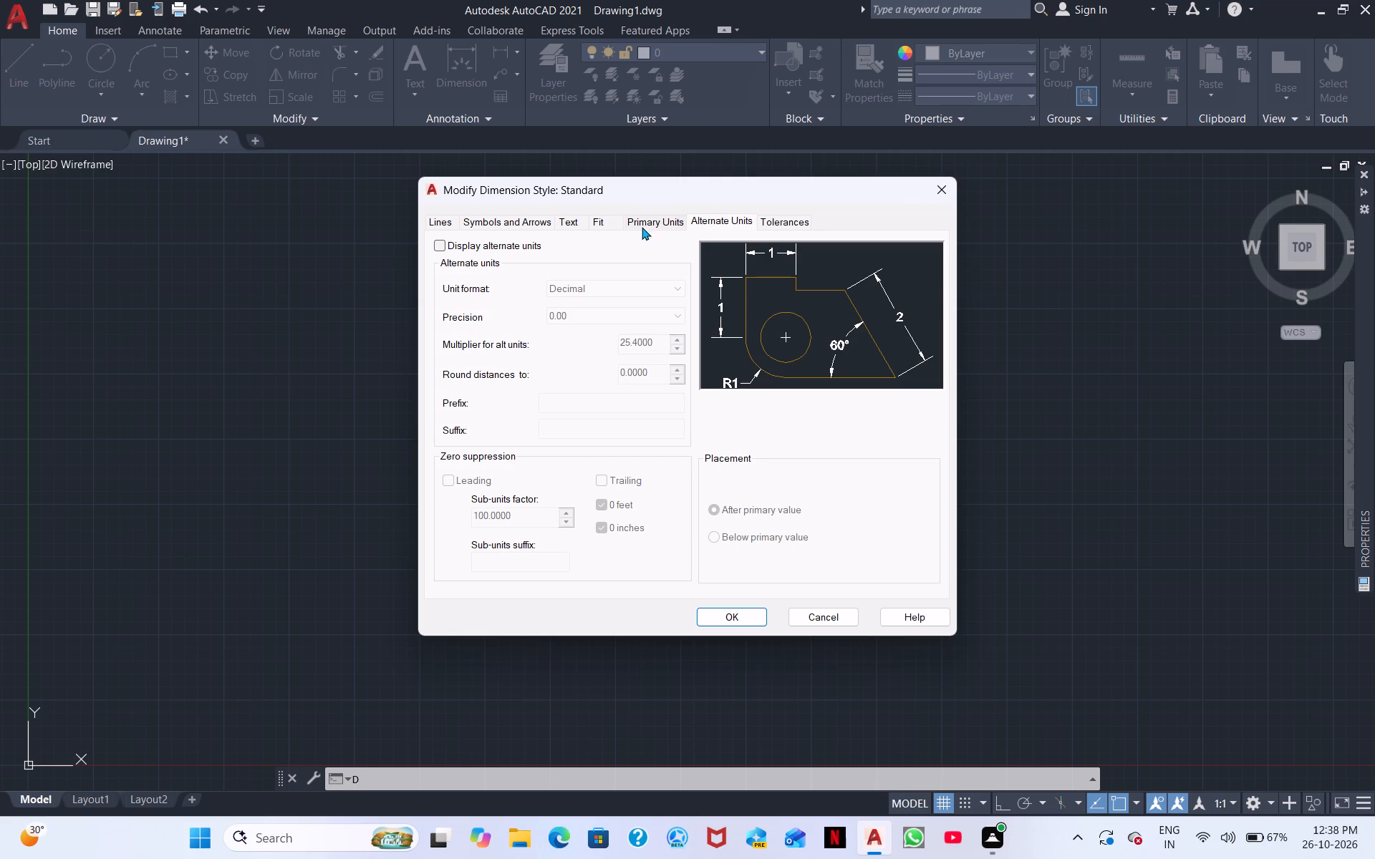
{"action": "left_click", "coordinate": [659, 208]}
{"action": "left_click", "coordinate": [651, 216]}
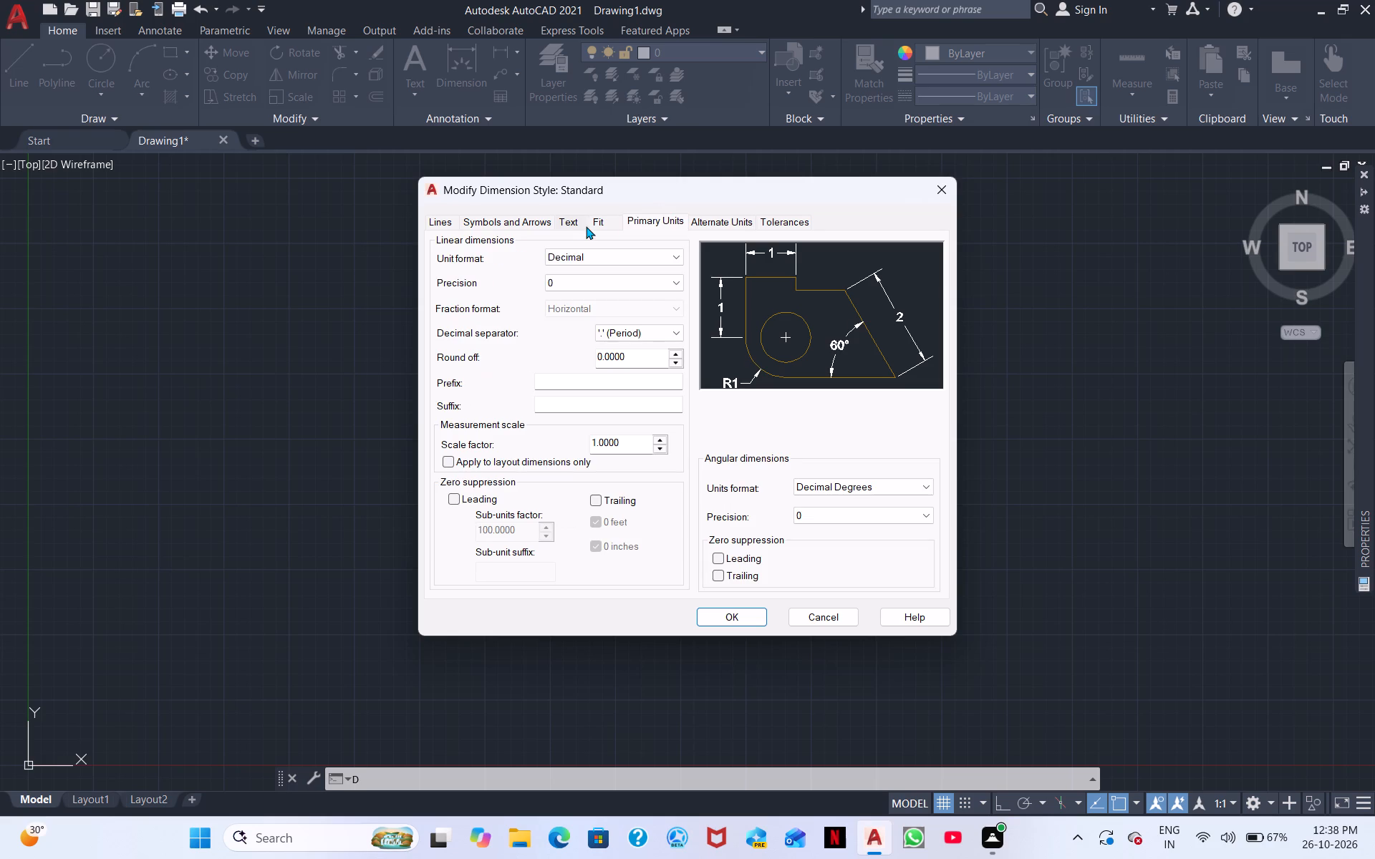
Set the Standard dimension style's text height to 5.
{"action": "left_click", "coordinate": [600, 217]}
{"action": "left_click", "coordinate": [576, 225]}
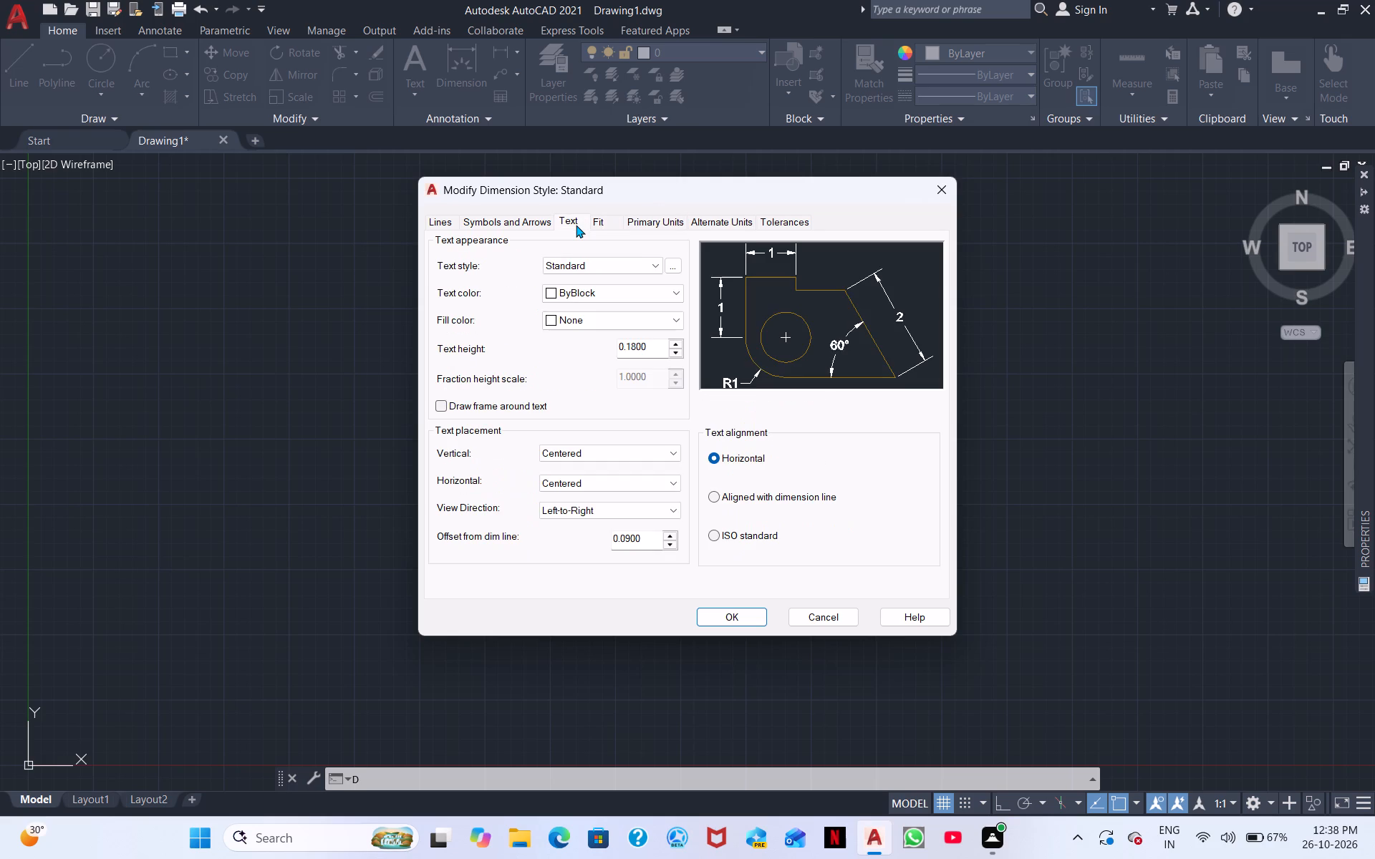
{"action": "left_click_drag", "start_coordinate": [647, 349], "coordinate": [571, 369]}
{"action": "key", "text": "BackSpace"}
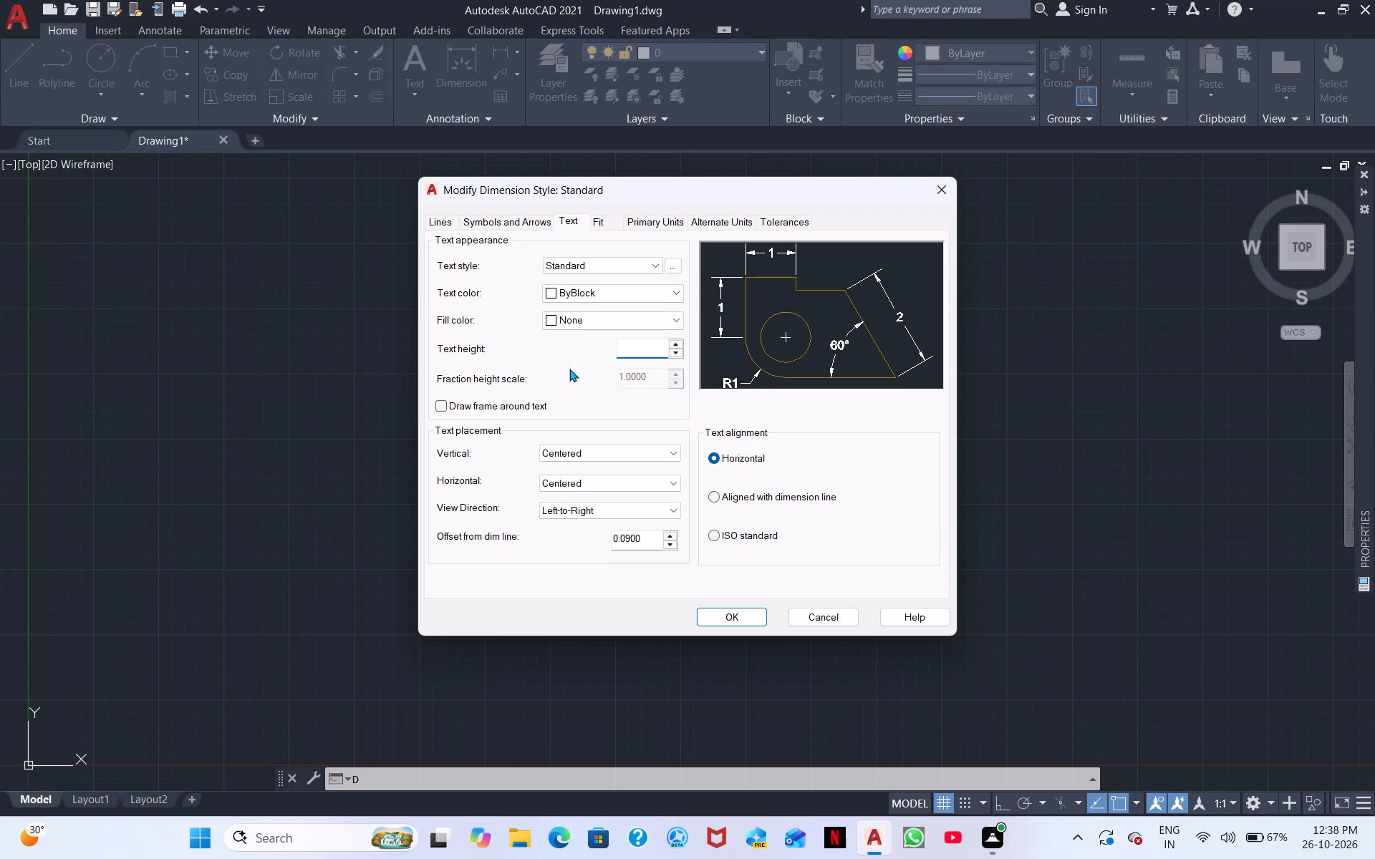
{"action": "key", "text": "5"}
{"action": "key", "text": "Return"}
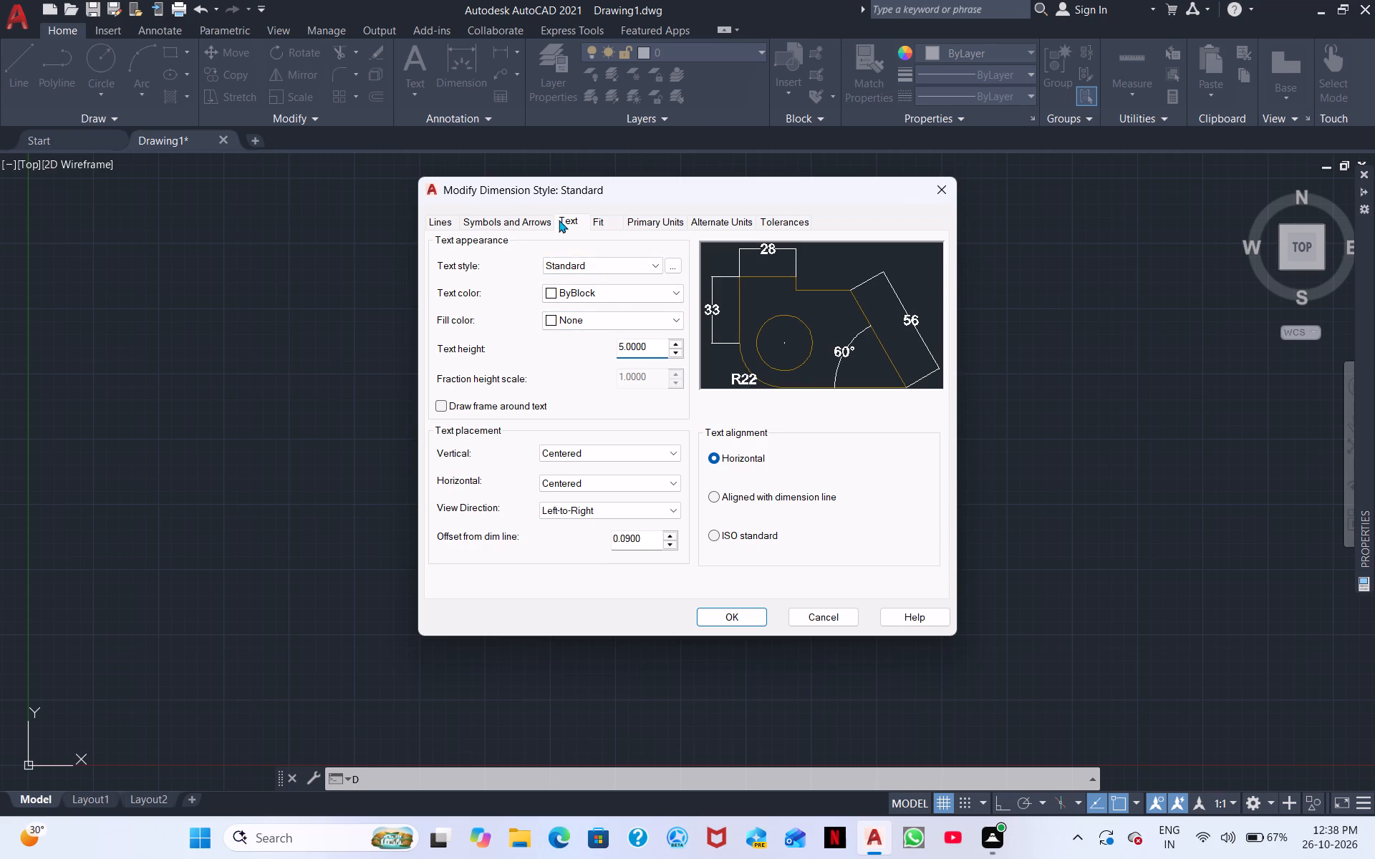
Set the Standard dimension style's arrow size to 5 and accept the style modifications.
{"action": "left_click", "coordinate": [537, 220]}
{"action": "left_click_drag", "start_coordinate": [472, 395], "coordinate": [418, 400]}
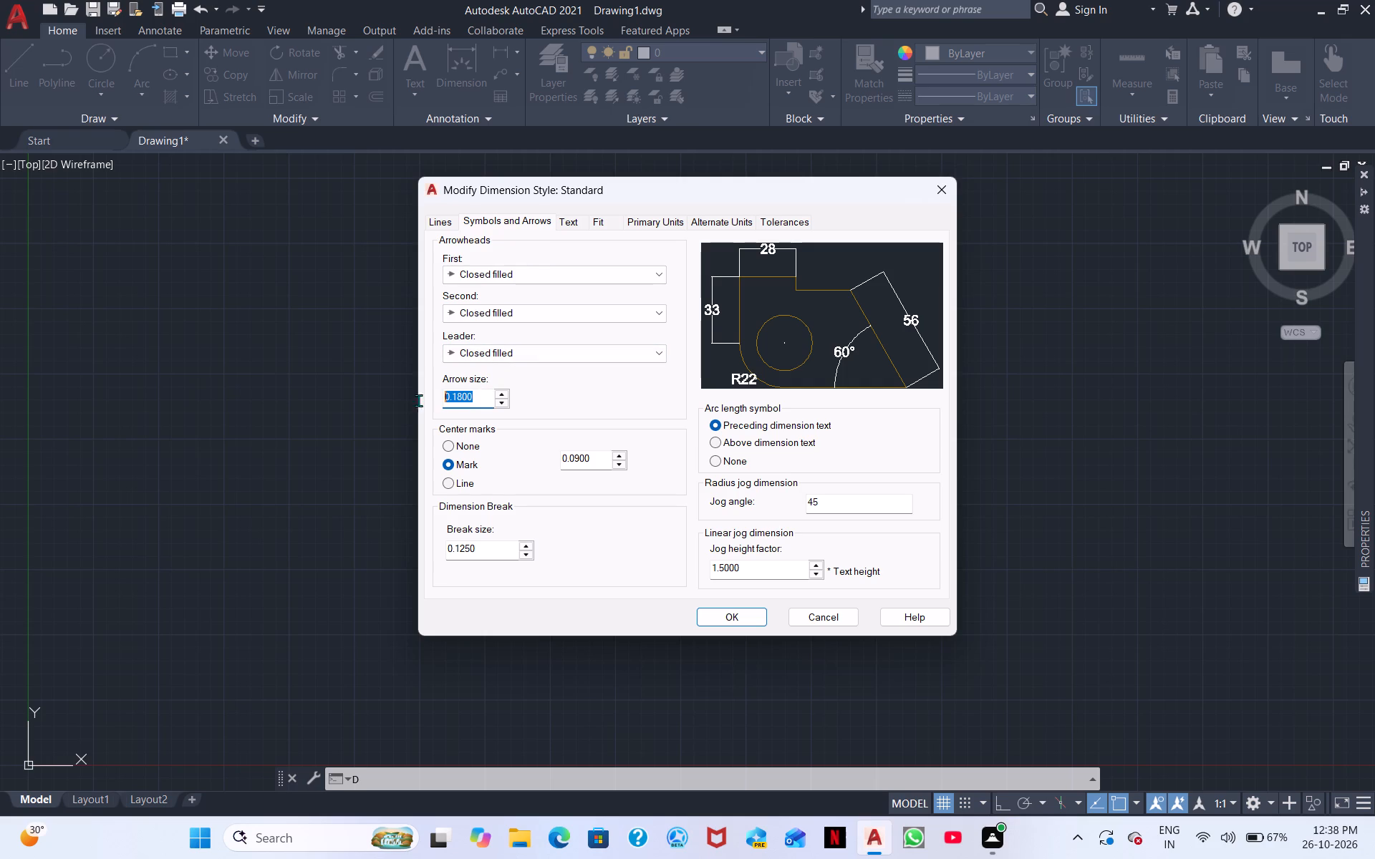
{"action": "left_click_drag", "start_coordinate": [418, 400], "coordinate": [403, 400]}
{"action": "key", "text": "BackSpace"}
{"action": "key", "text": "5"}
{"action": "left_click", "coordinate": [748, 610]}
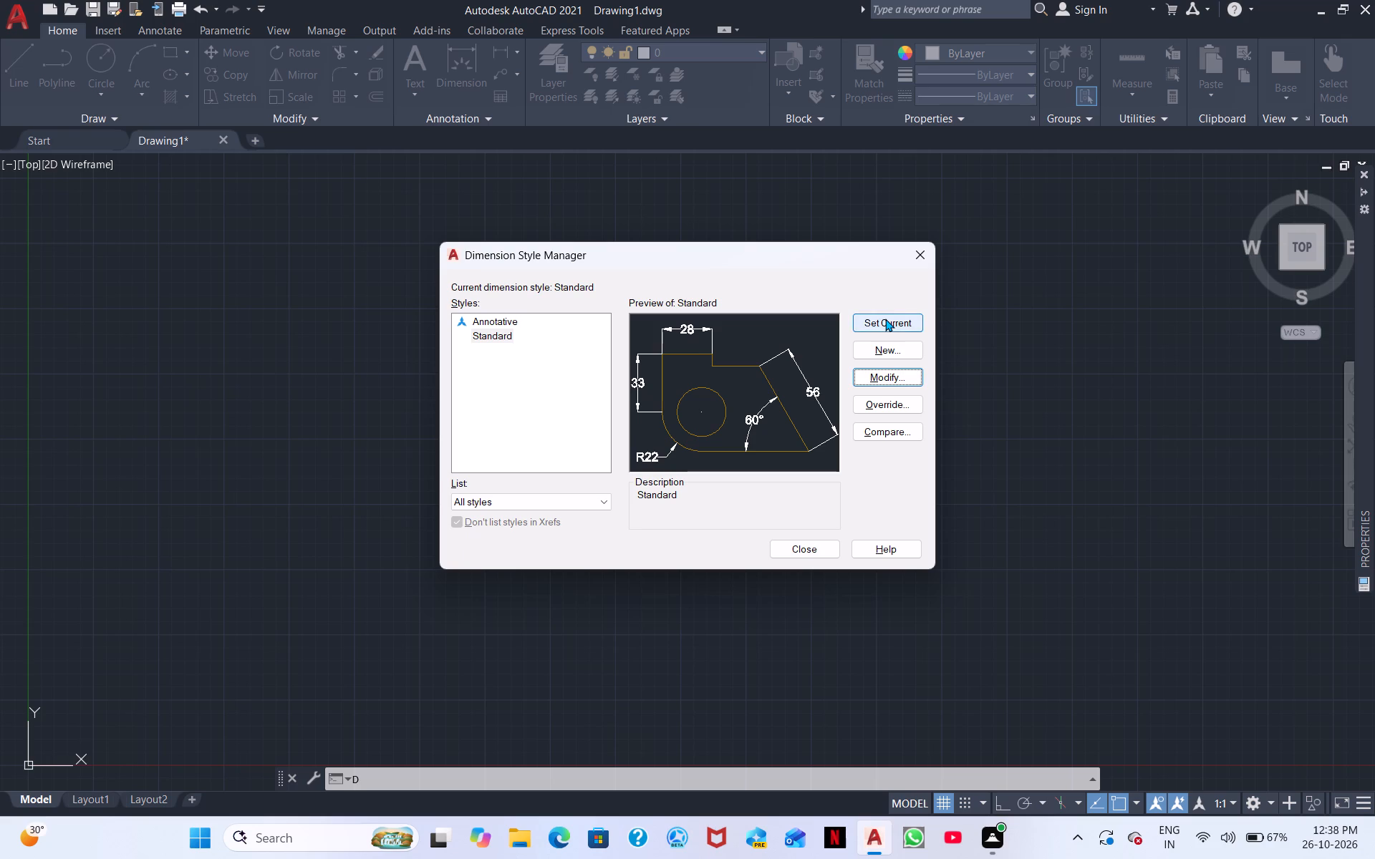
Set the Standard dimension style as current and close the Dimension Style Manager.
{"action": "left_click", "coordinate": [885, 319]}
{"action": "double_click", "coordinate": [804, 551]}
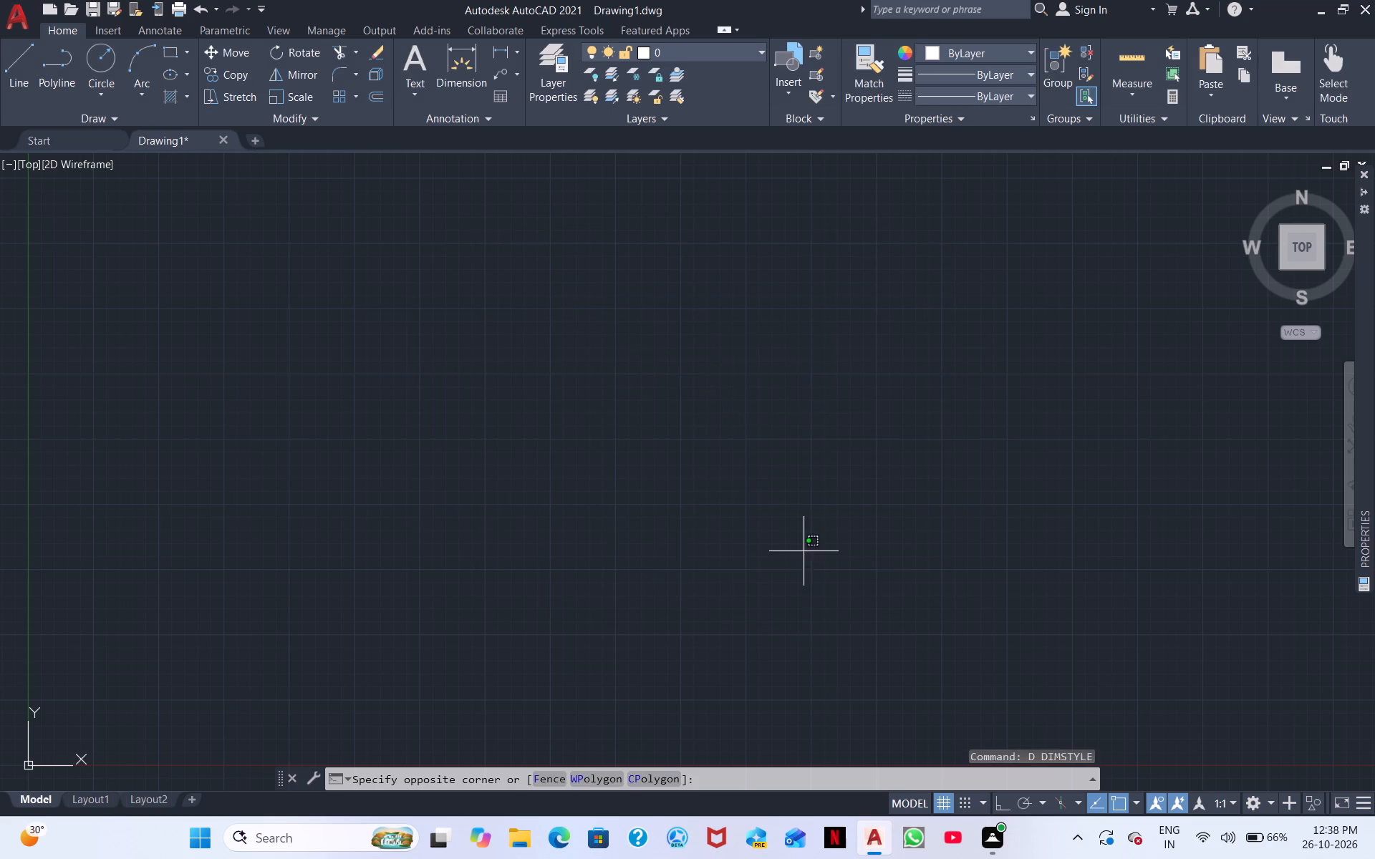
{"action": "left_click", "coordinate": [540, 601]}
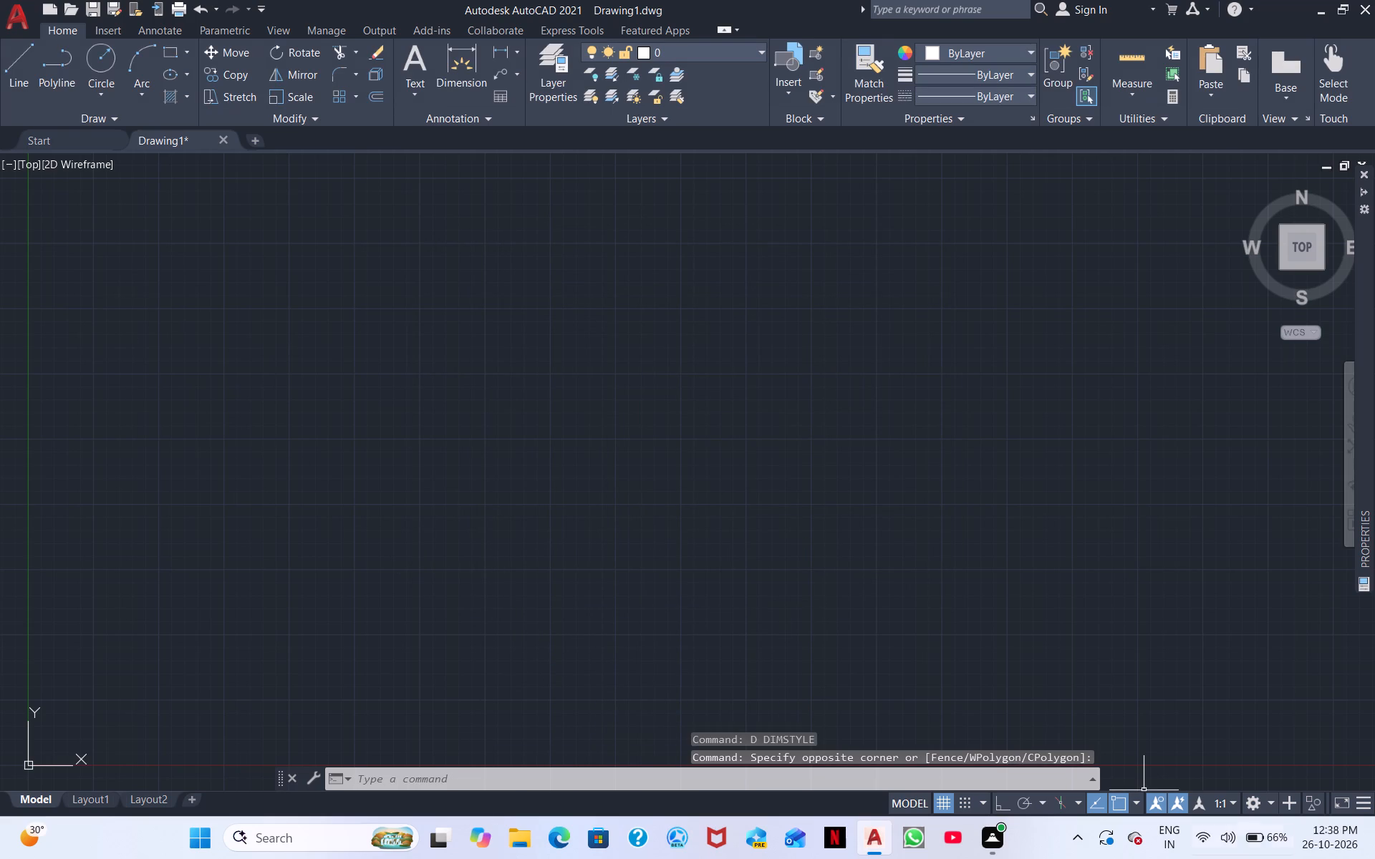
Turn on isometric drafting with the left isoplane.
{"action": "left_click", "coordinate": [1061, 800]}
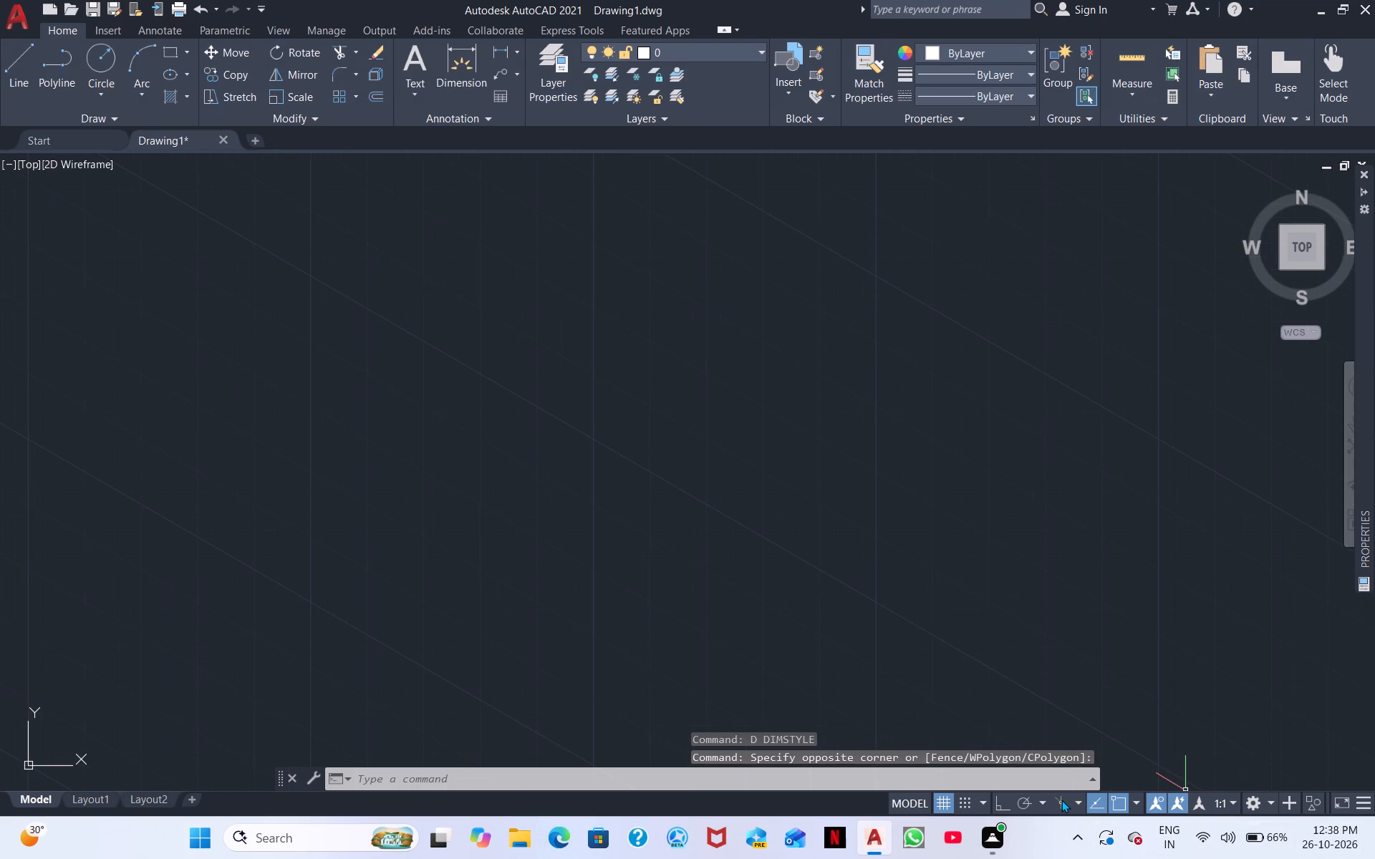
Switch the viewport from the Top view to the Right view.
{"action": "middle_click_drag", "start_coordinate": [647, 535], "coordinate": [655, 547]}
{"action": "scroll", "coordinate": [655, 547], "scroll_direction": "down", "scroll_amount": 6}
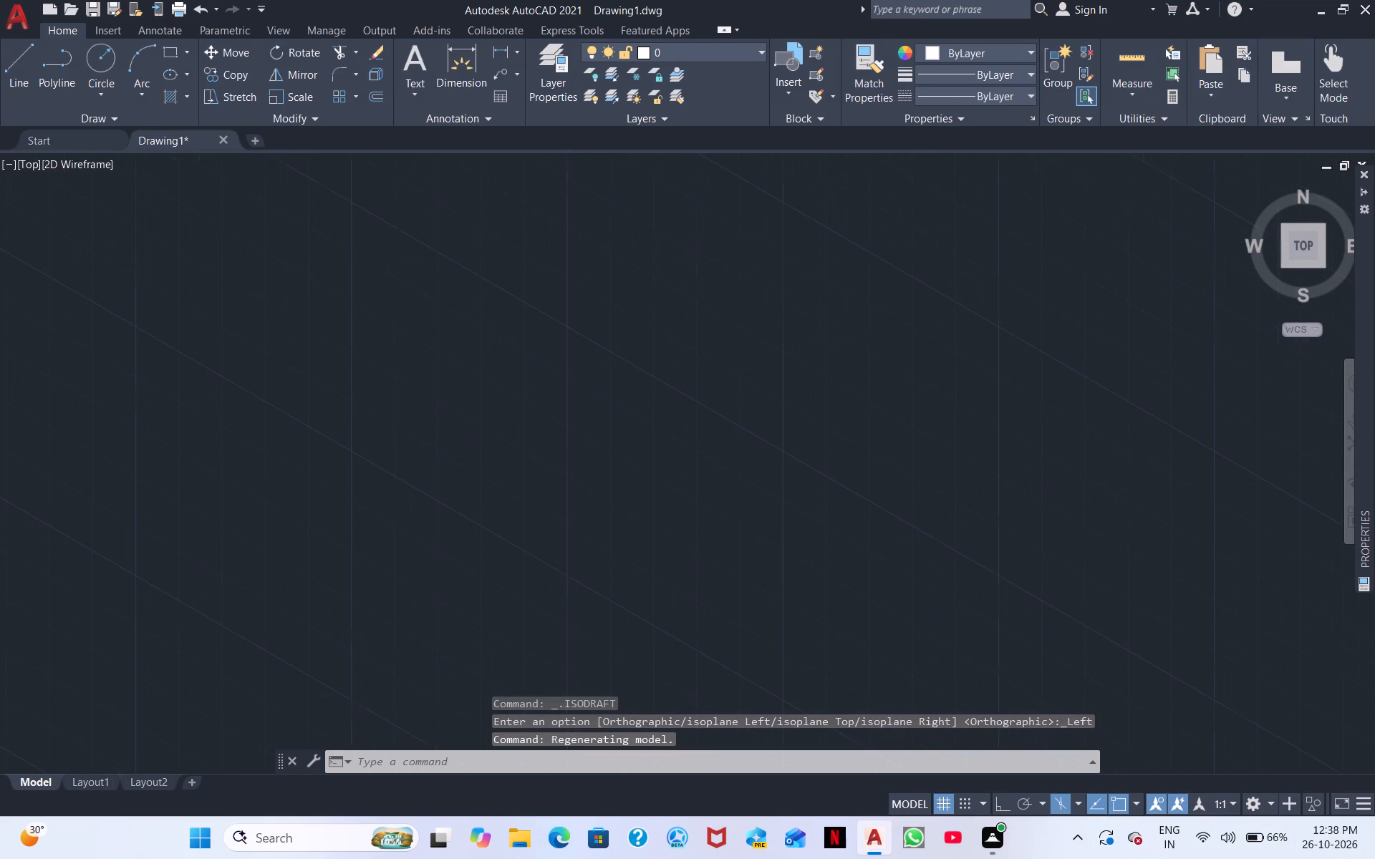
{"action": "scroll", "coordinate": [665, 539], "scroll_direction": "down", "scroll_amount": 1}
{"action": "scroll", "coordinate": [691, 535], "scroll_direction": "up", "scroll_amount": 2}
{"action": "left_click", "coordinate": [32, 166]}
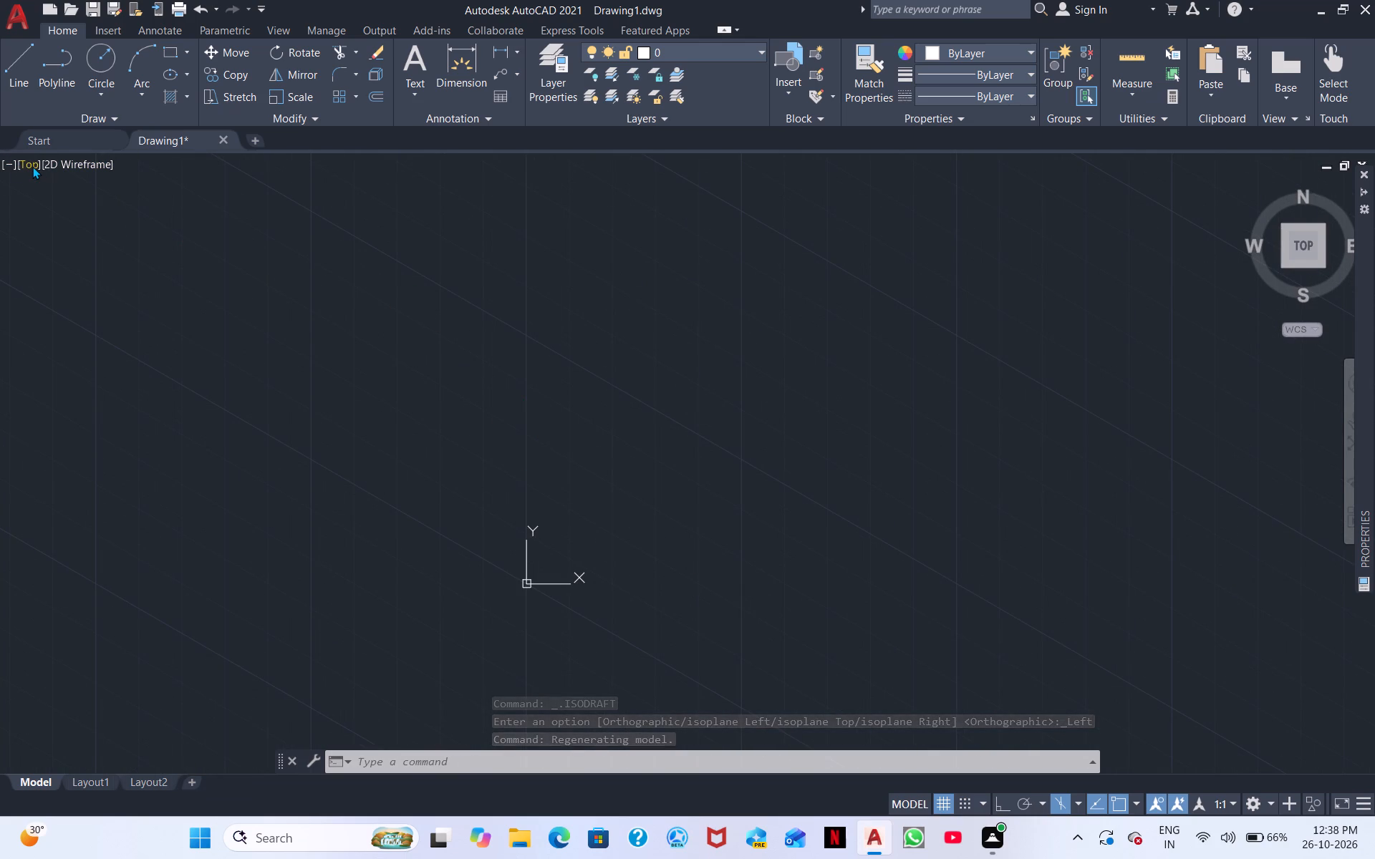
{"action": "left_click", "coordinate": [55, 258]}
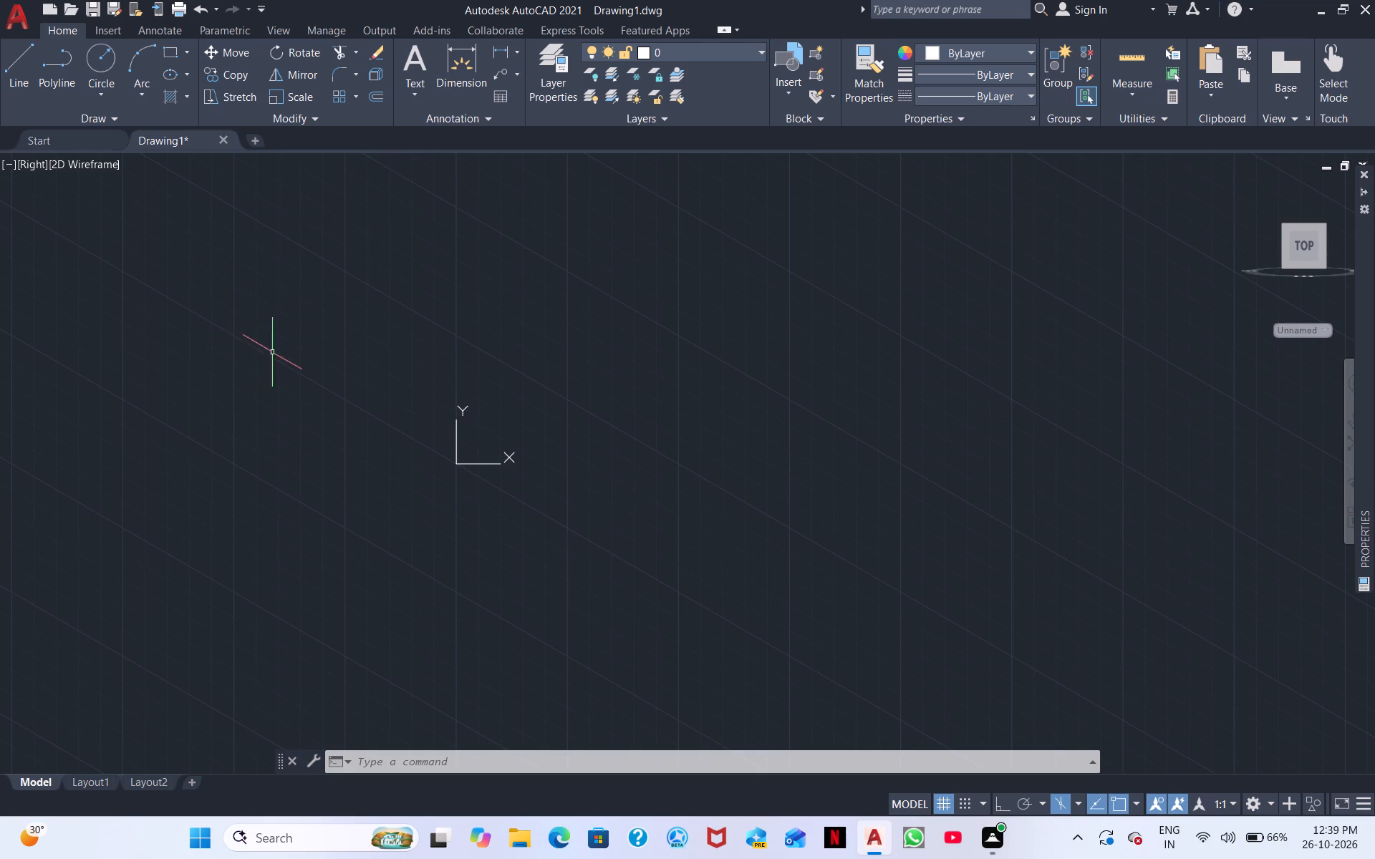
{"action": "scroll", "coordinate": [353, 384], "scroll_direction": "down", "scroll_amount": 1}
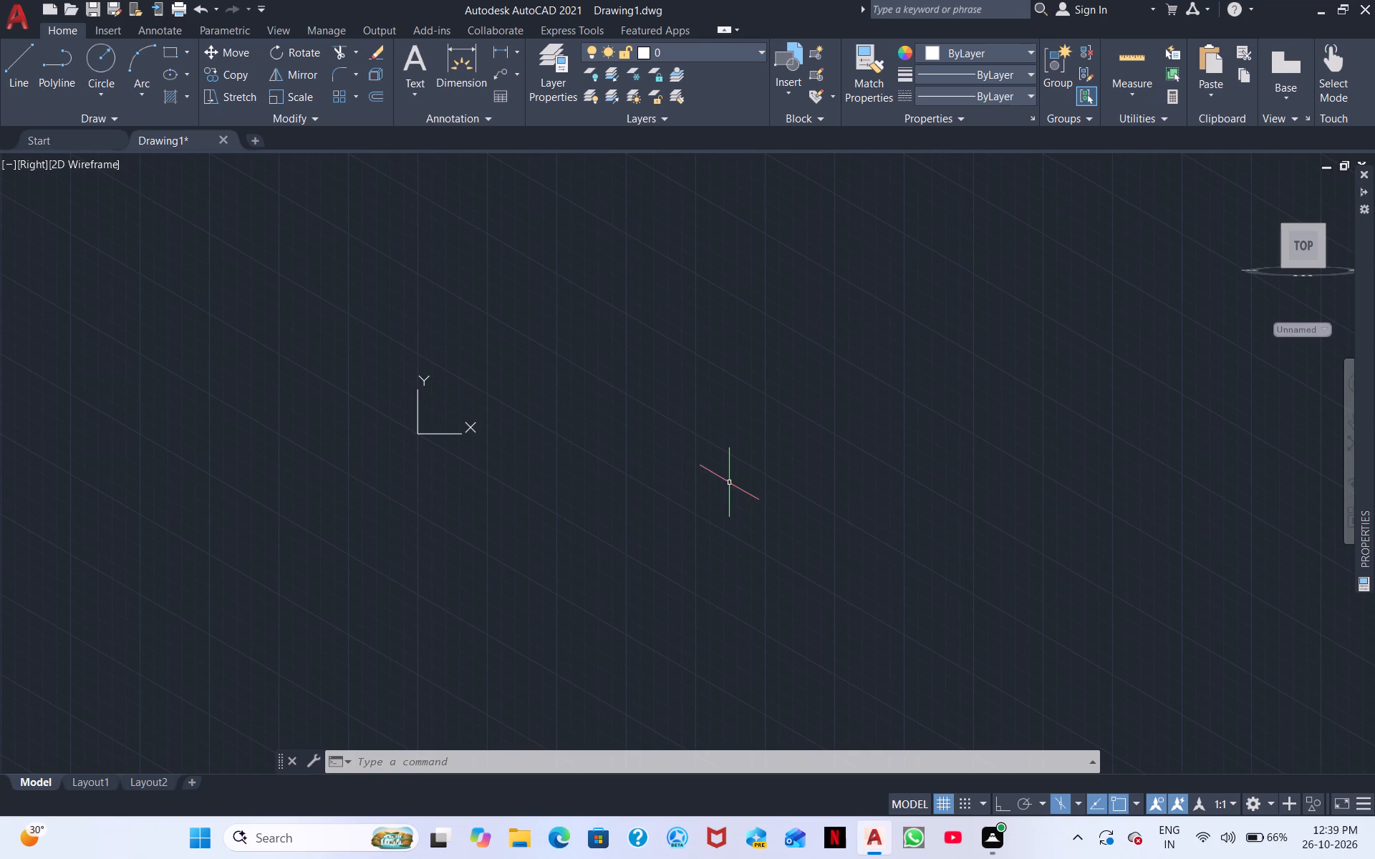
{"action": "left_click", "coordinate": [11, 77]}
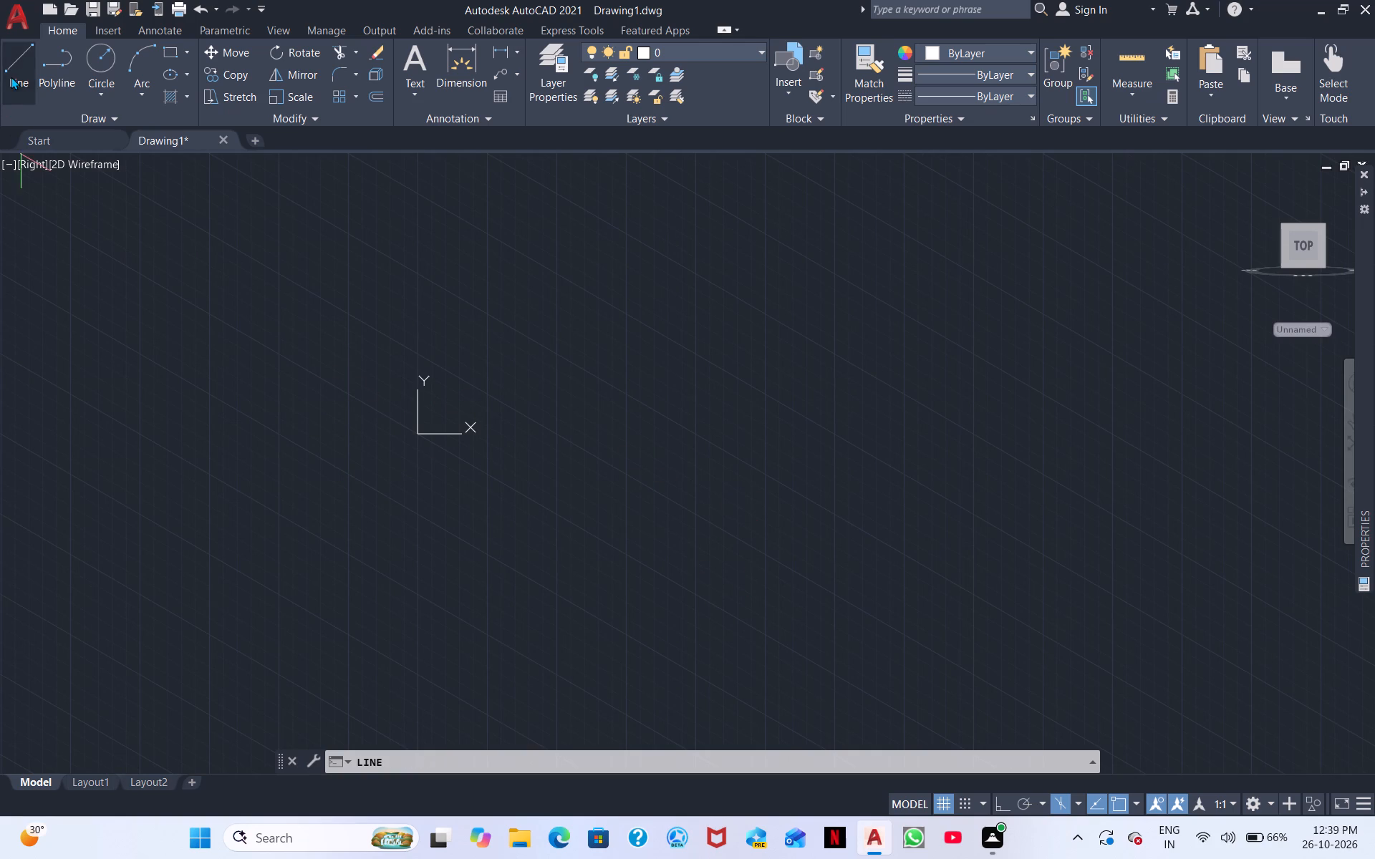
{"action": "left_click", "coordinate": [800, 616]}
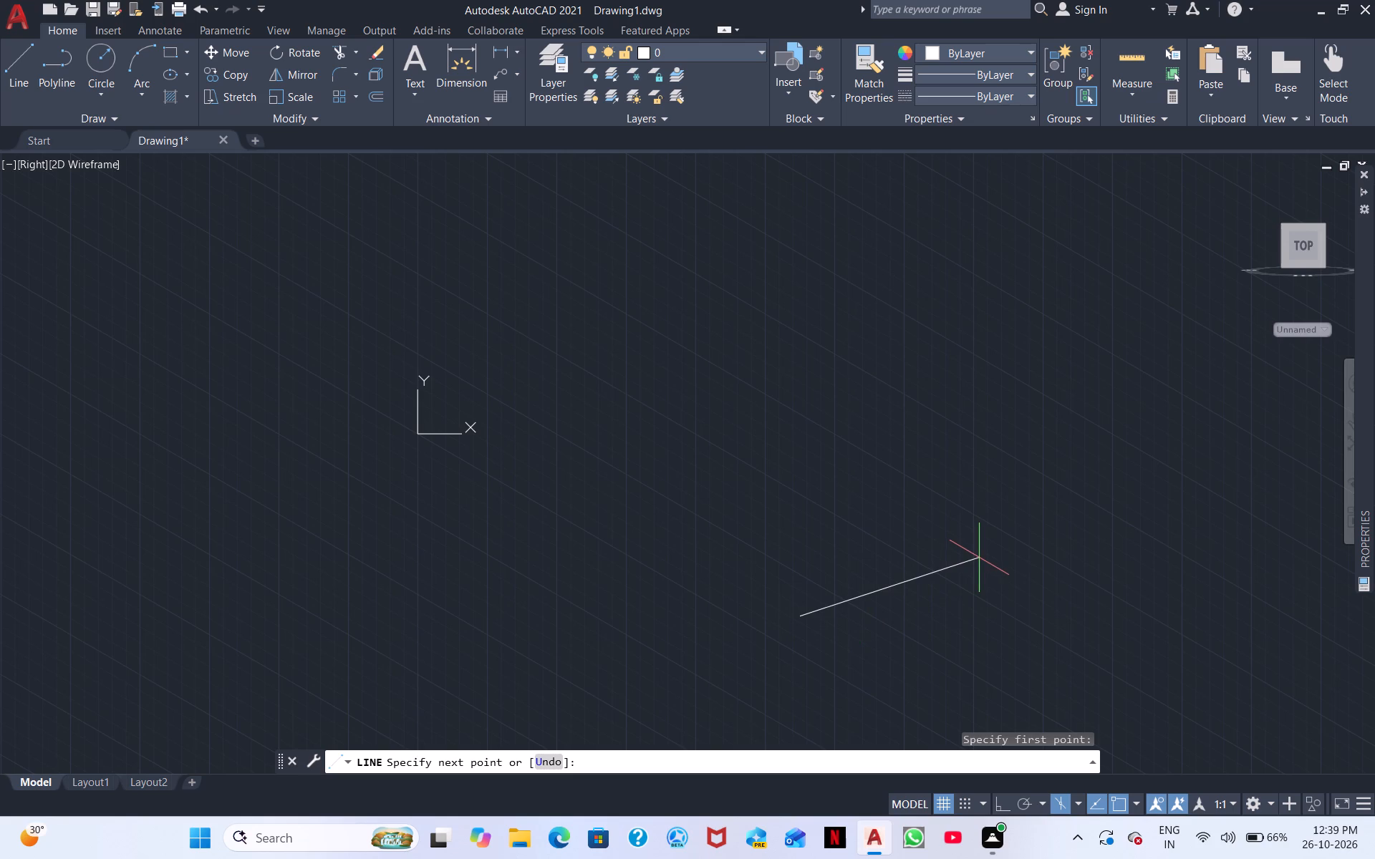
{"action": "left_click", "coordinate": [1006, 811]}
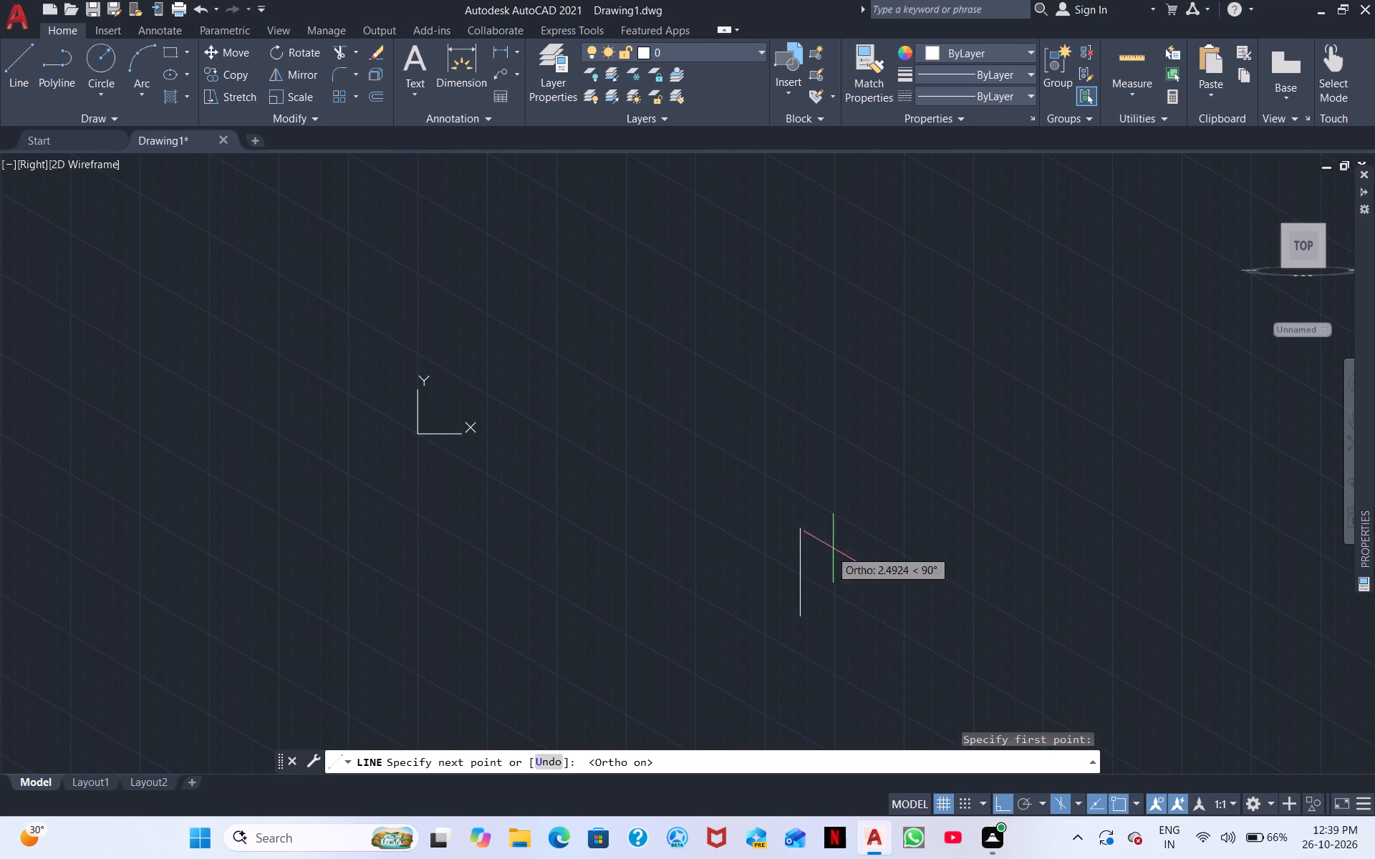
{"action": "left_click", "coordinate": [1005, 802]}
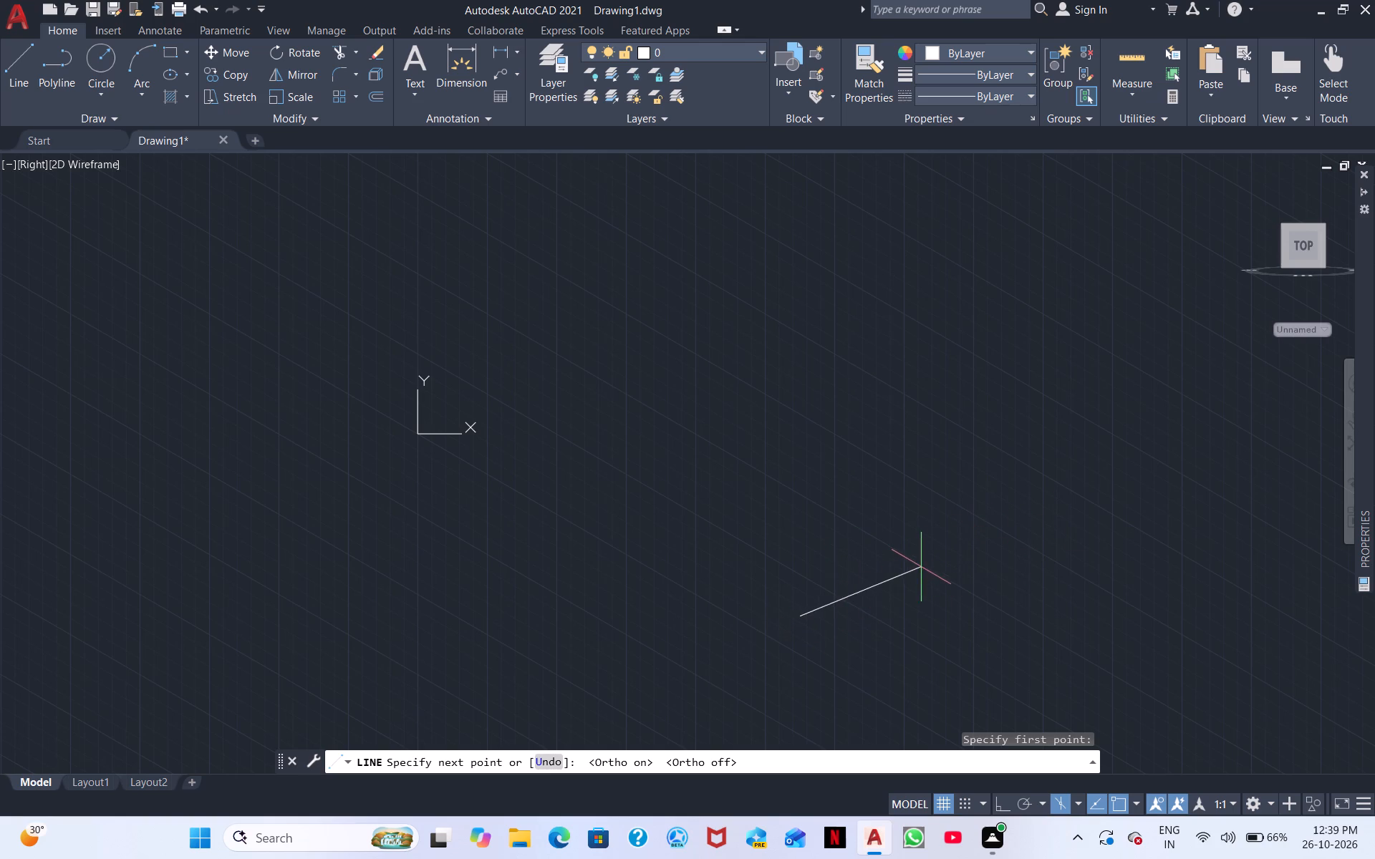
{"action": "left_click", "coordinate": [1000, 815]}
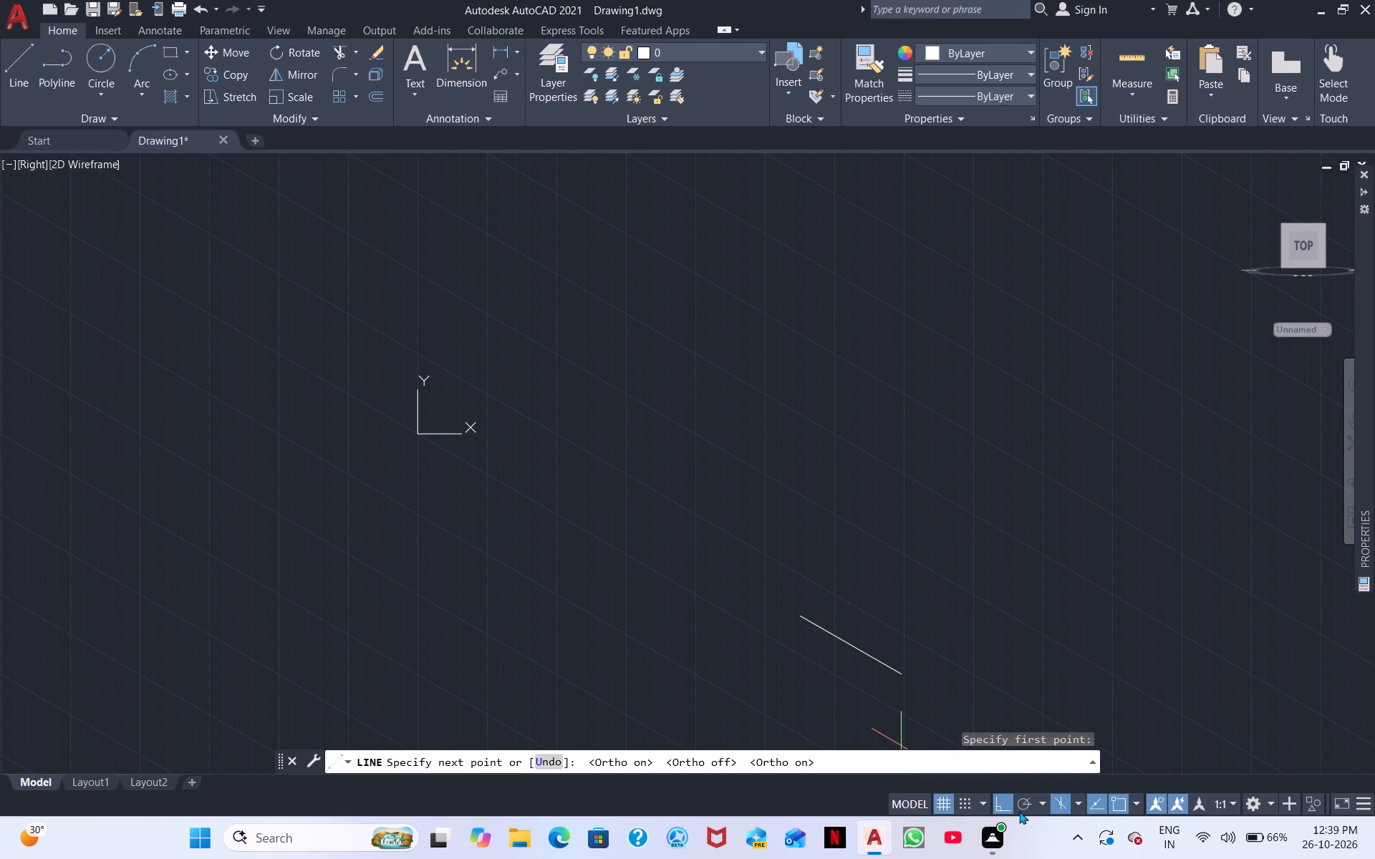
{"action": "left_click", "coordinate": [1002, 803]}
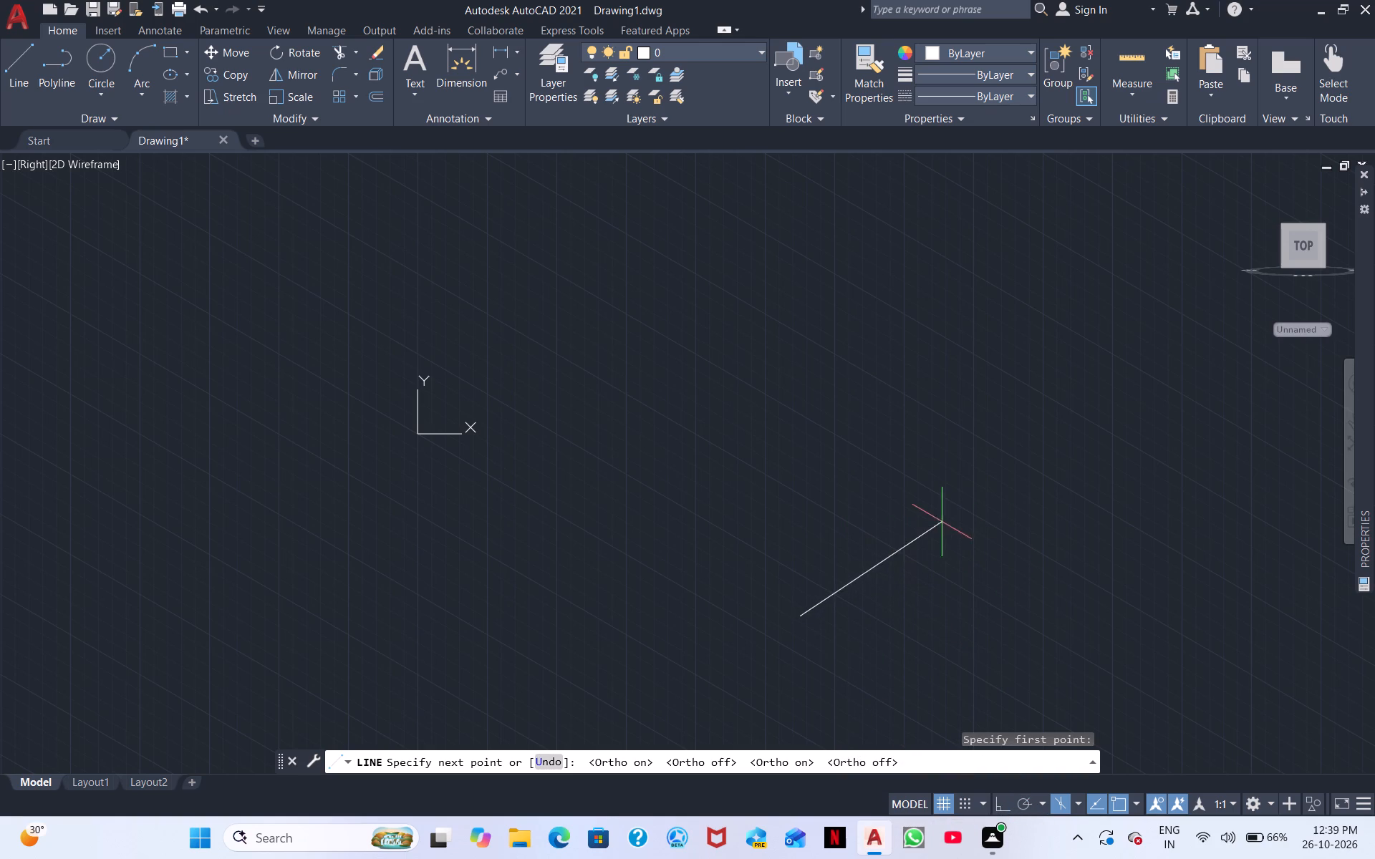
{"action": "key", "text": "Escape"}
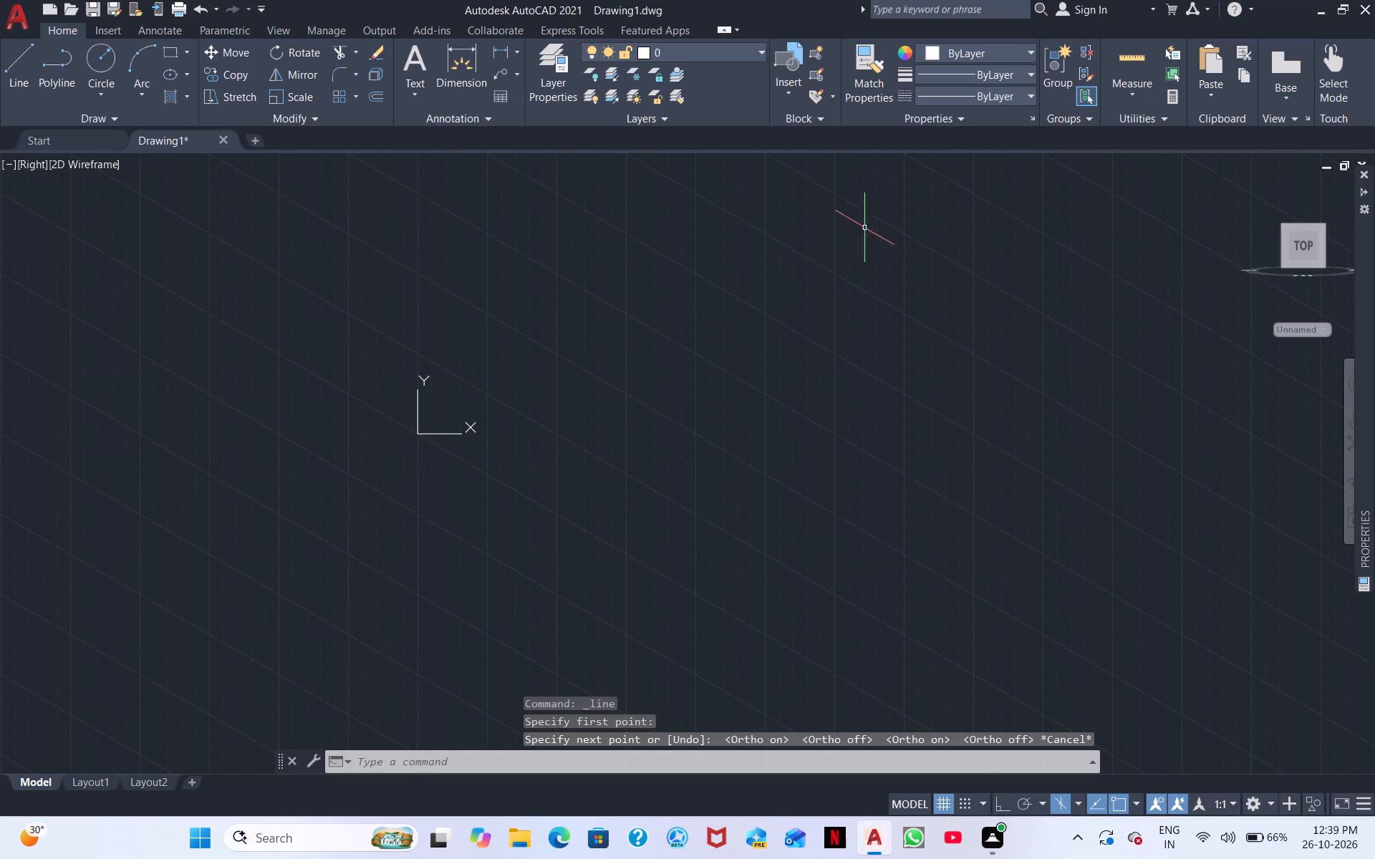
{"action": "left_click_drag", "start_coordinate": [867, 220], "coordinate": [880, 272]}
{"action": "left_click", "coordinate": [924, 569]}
Draw a vertical line 90 long, running downward from a point in the empty drawing area, with Ortho on.
{"action": "scroll", "coordinate": [619, 629], "scroll_direction": "down", "scroll_amount": 2}
{"action": "scroll", "coordinate": [738, 559], "scroll_direction": "down", "scroll_amount": 1}
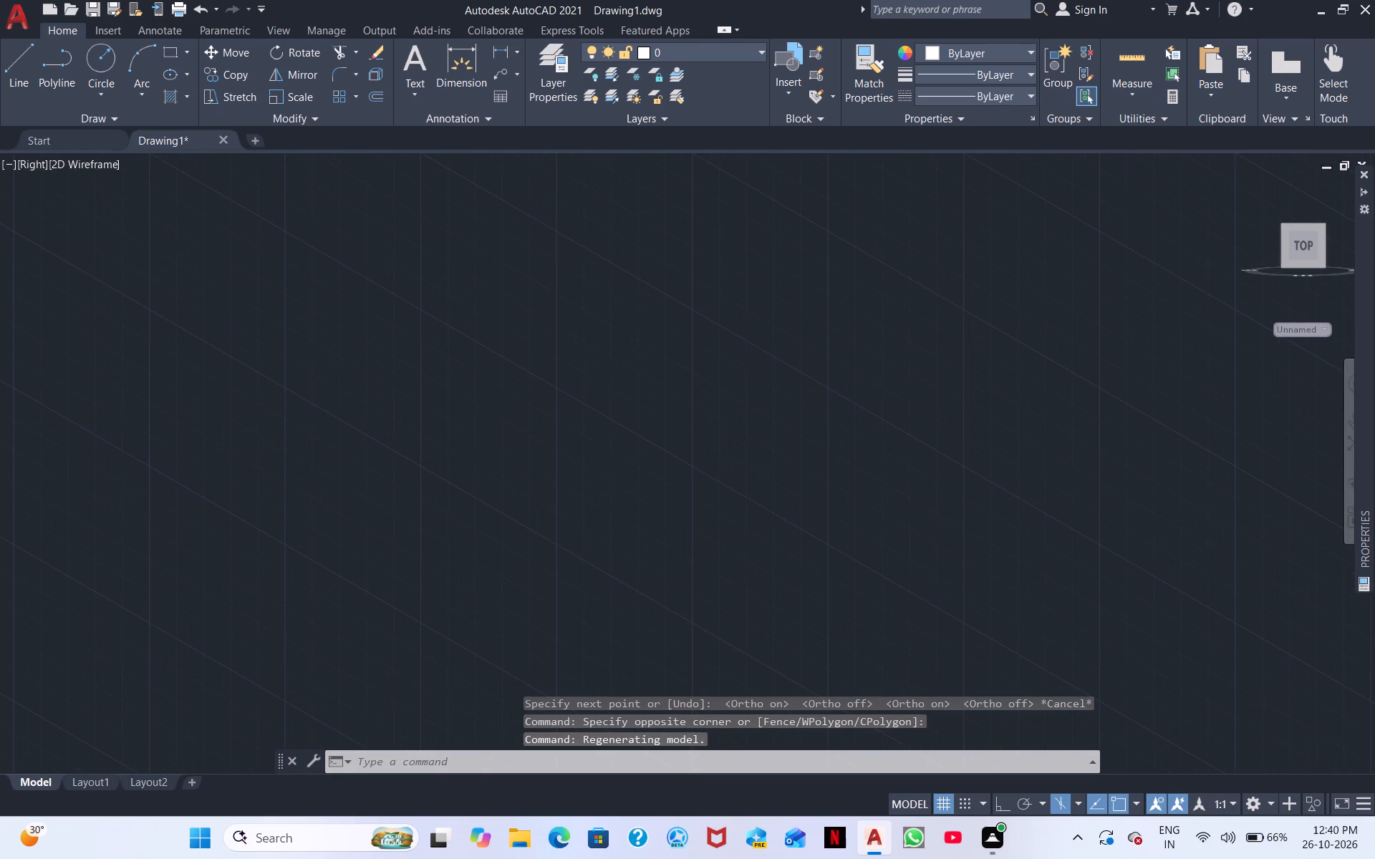
{"action": "left_click", "coordinate": [6, 75]}
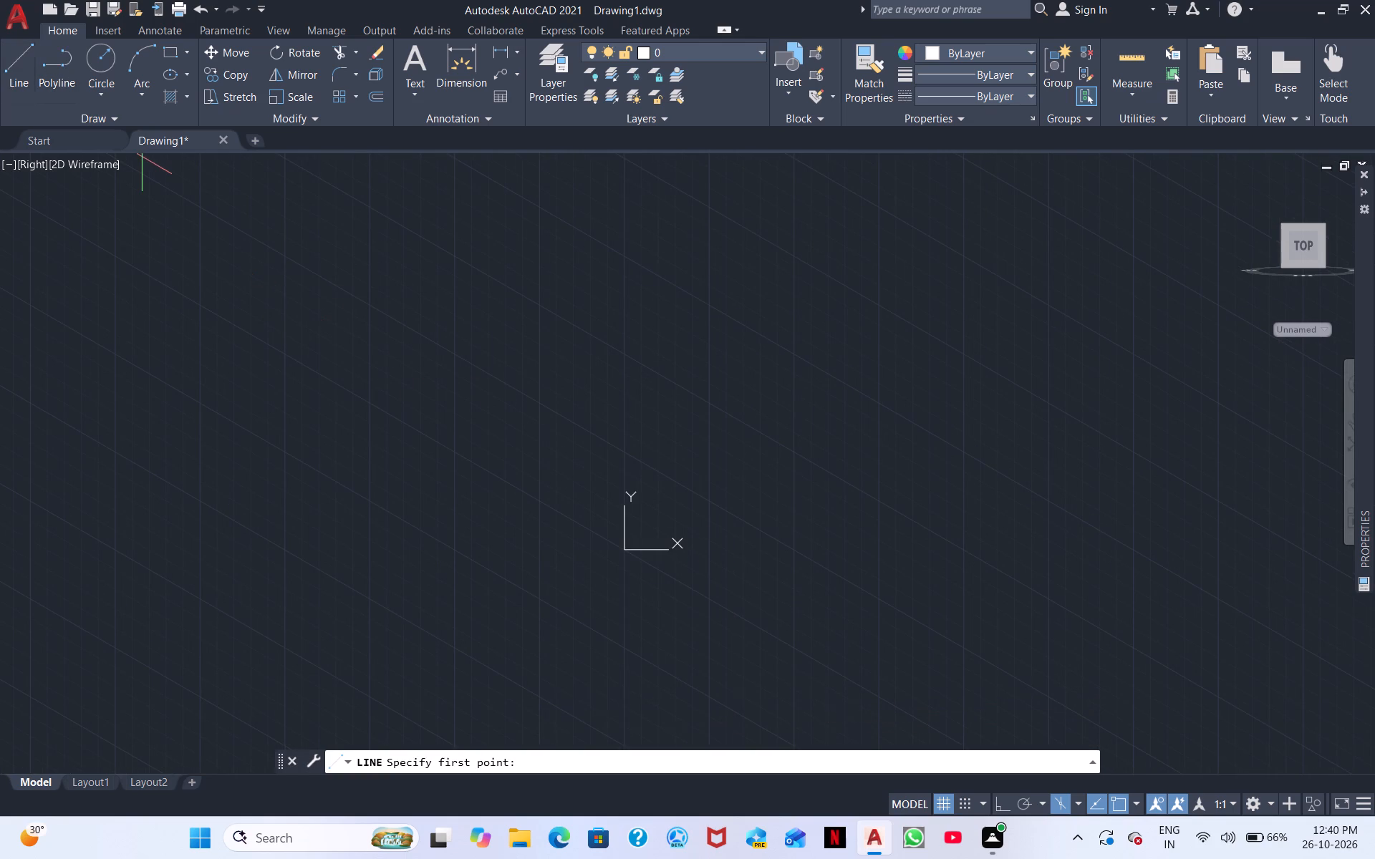
{"action": "left_click_drag", "start_coordinate": [893, 354], "coordinate": [898, 382]}
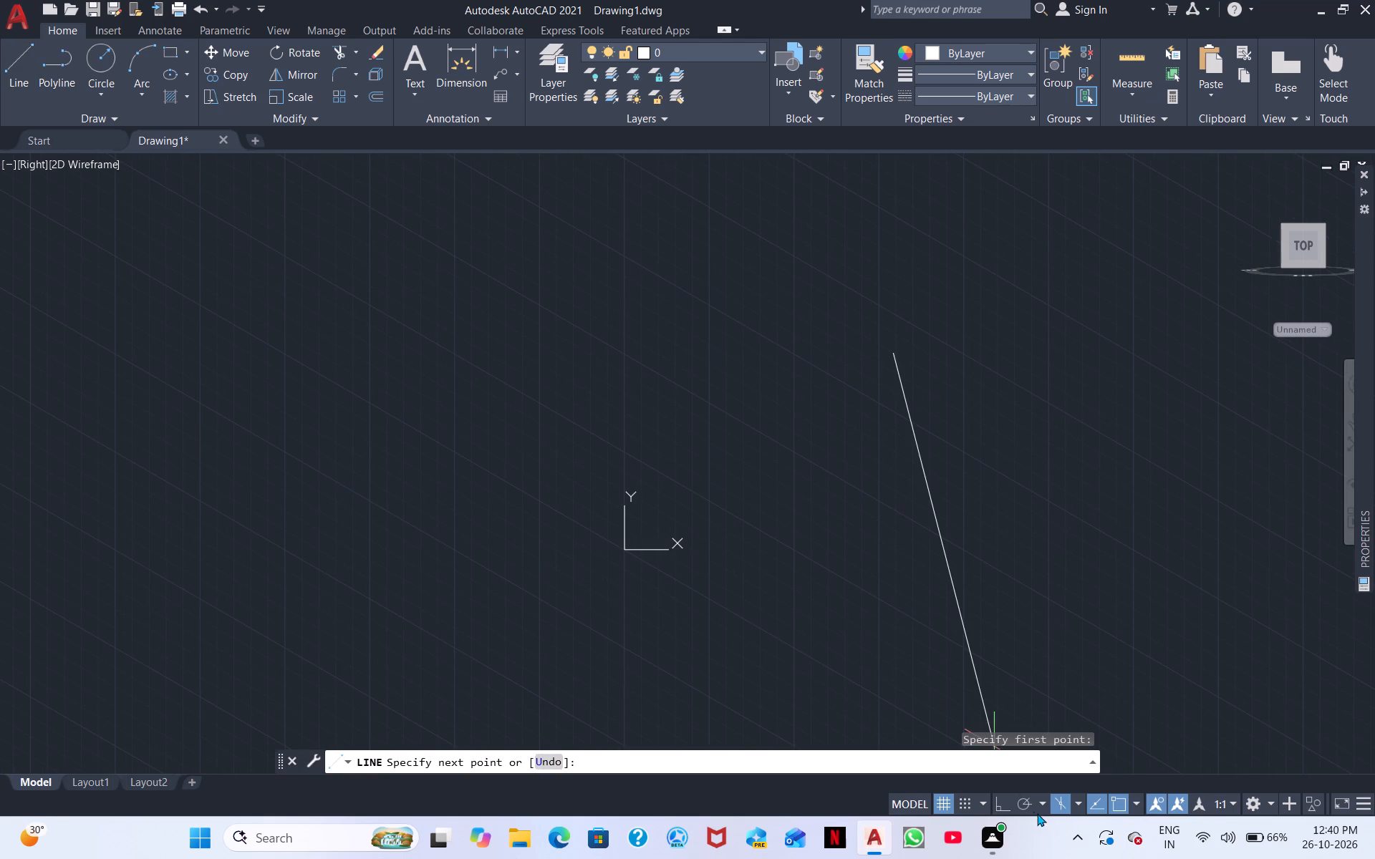
{"action": "left_click", "coordinate": [1001, 806]}
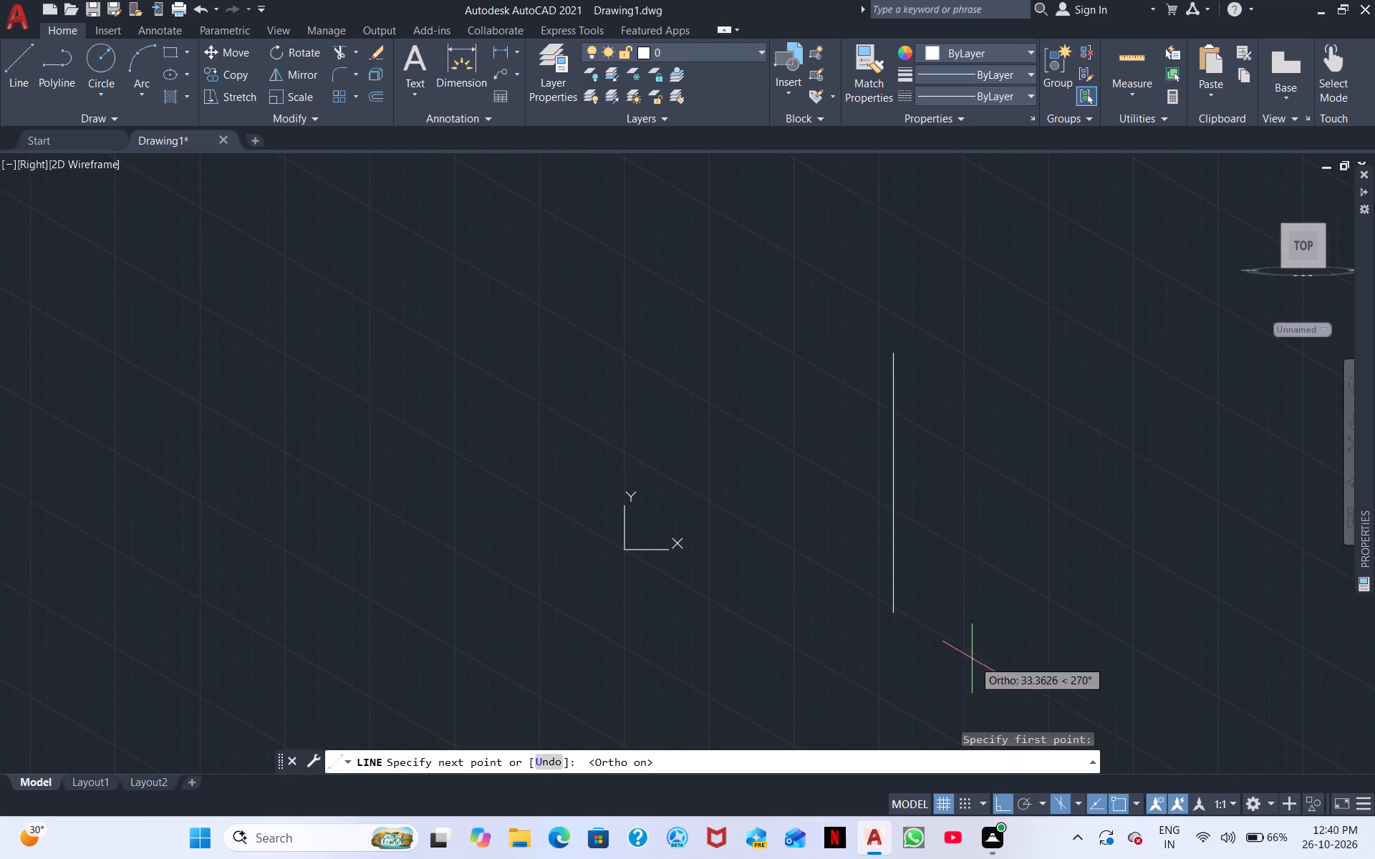
{"action": "type", "text": "11"}
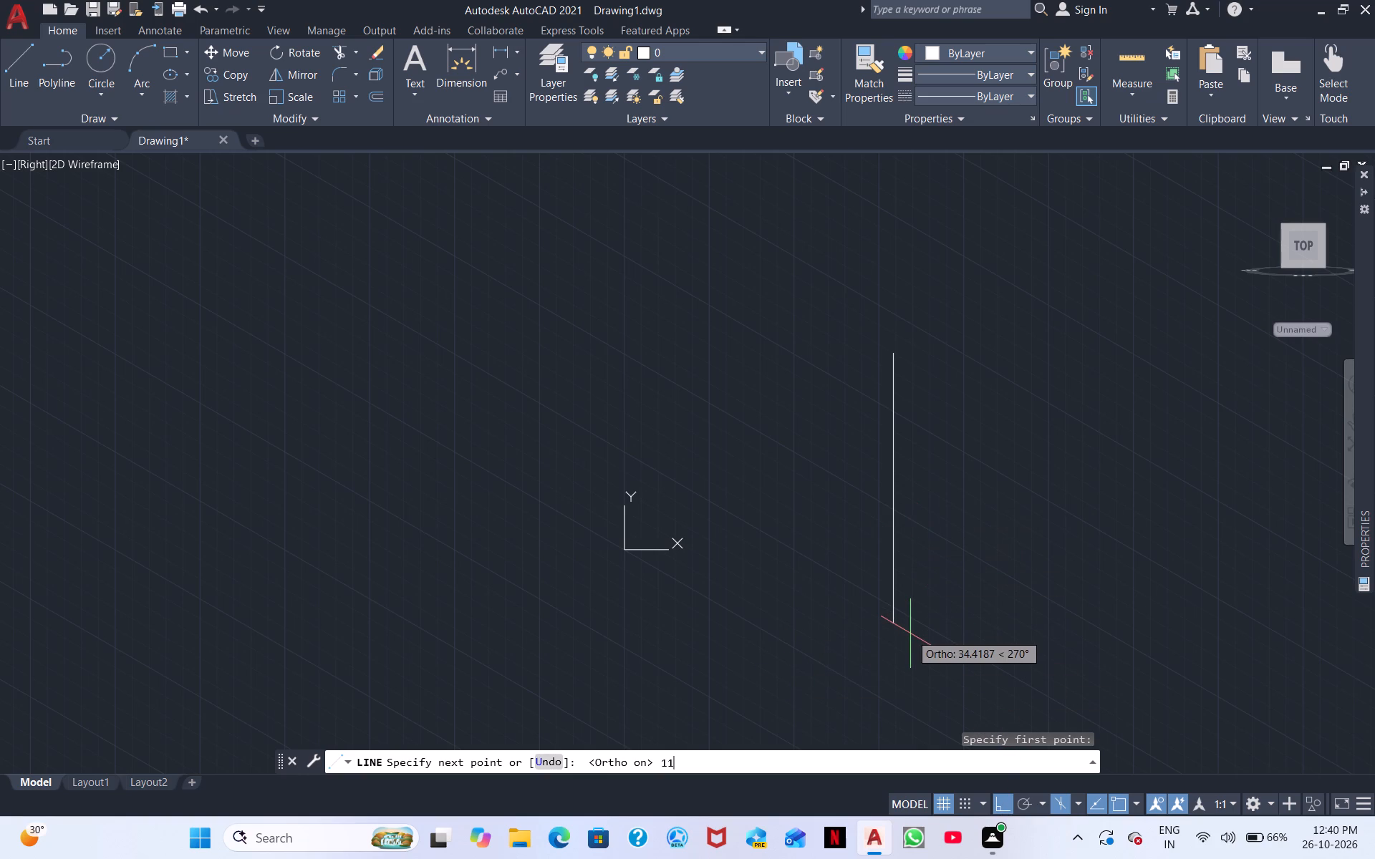
{"action": "key", "text": "BackSpace"}
{"action": "key", "text": "BackSpace"}
{"action": "type", "text": "90"}
{"action": "key", "text": "Return"}
{"action": "middle_click_drag", "start_coordinate": [793, 484], "coordinate": [776, 281]}
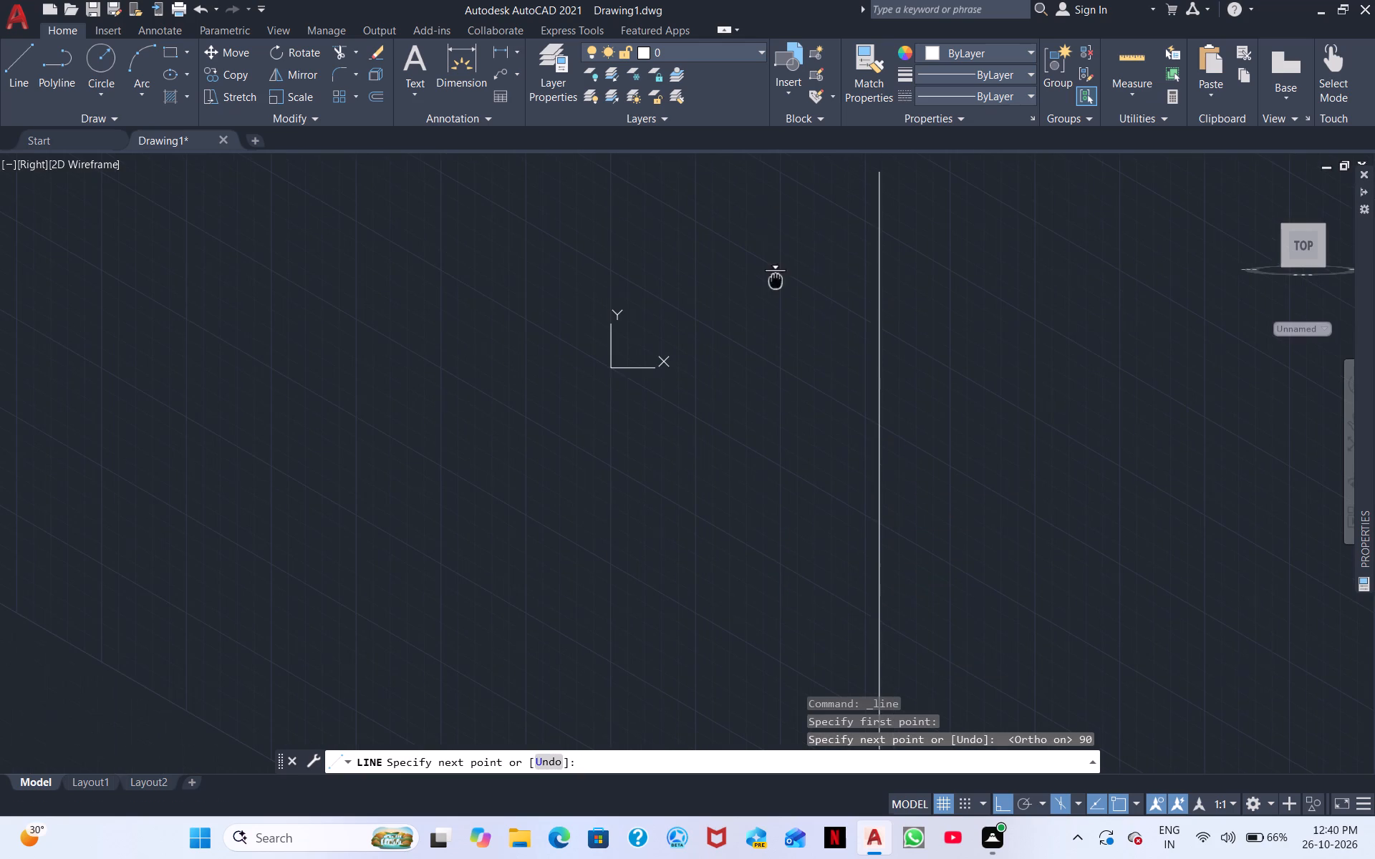
{"action": "middle_click_drag", "start_coordinate": [776, 281], "coordinate": [770, 208]}
{"action": "scroll", "coordinate": [892, 568], "scroll_direction": "down", "scroll_amount": 3}
{"action": "middle_click_drag", "start_coordinate": [914, 651], "coordinate": [914, 256]}
{"action": "scroll", "coordinate": [978, 682], "scroll_direction": "down", "scroll_amount": 5}
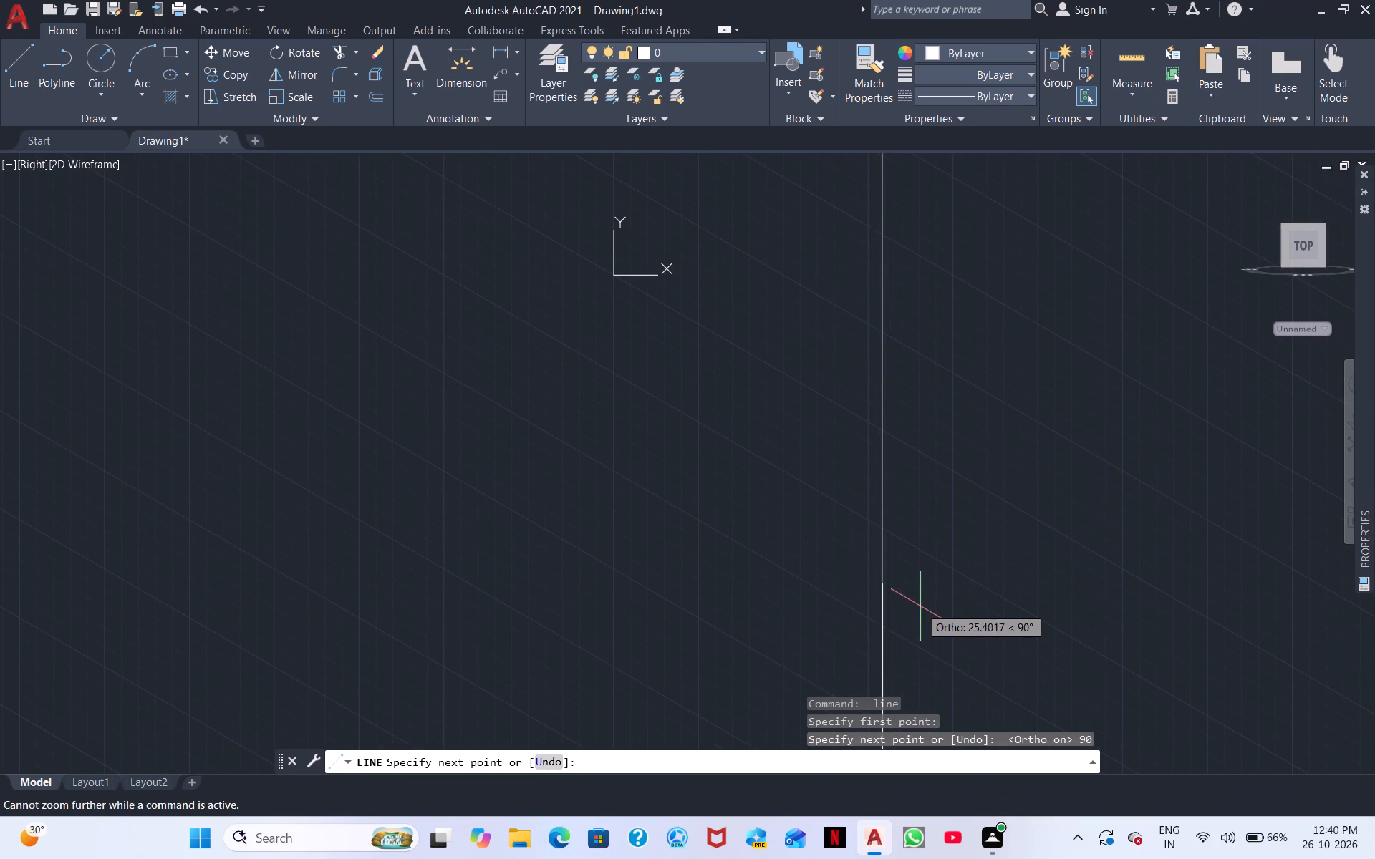
{"action": "scroll", "coordinate": [920, 606], "scroll_direction": "down", "scroll_amount": 6}
{"action": "key", "text": "Escape"}
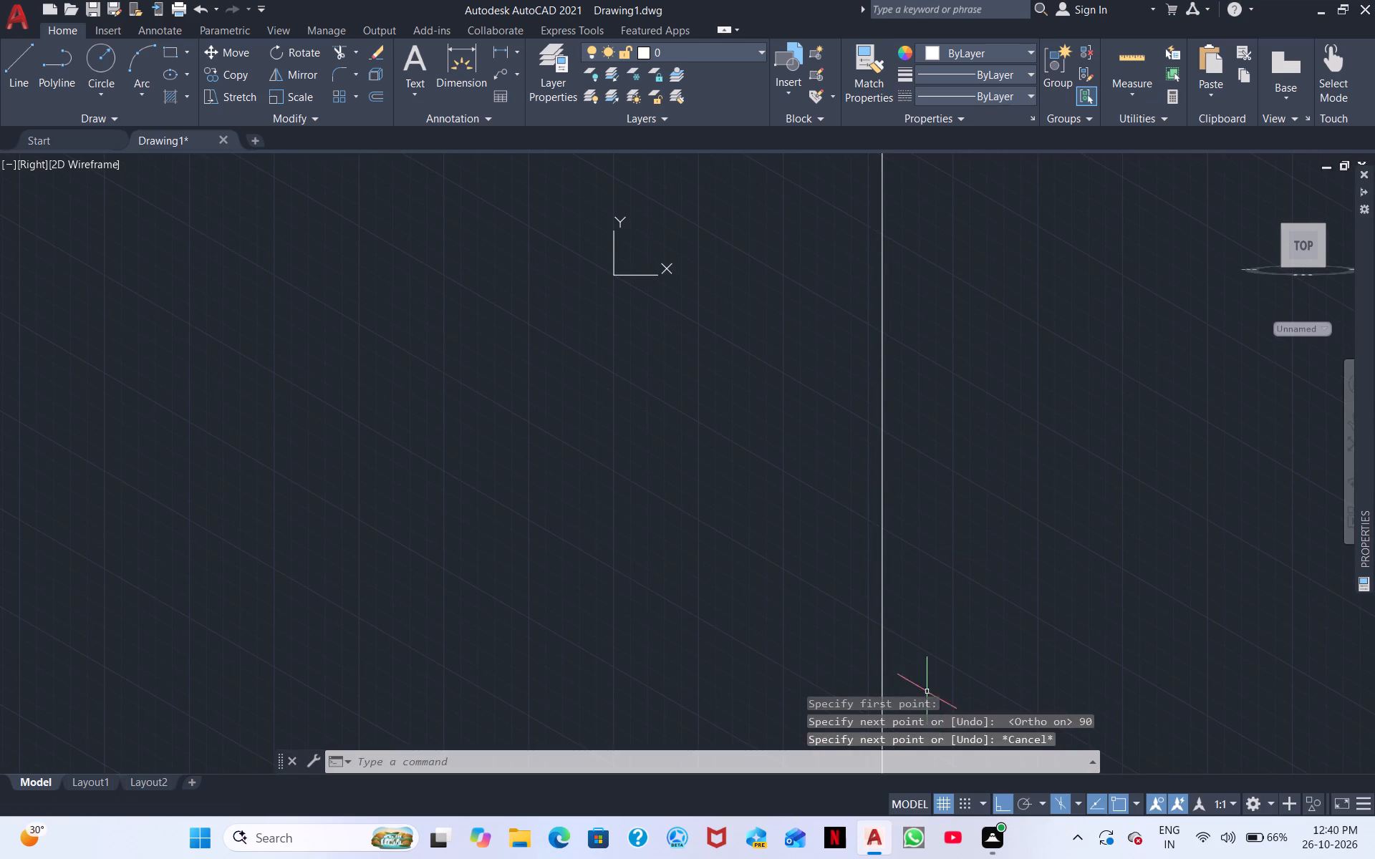
With Ortho off, draw a line 61 long at 210° from the lower endpoint of the vertical line.
{"action": "scroll", "coordinate": [927, 691], "scroll_direction": "down", "scroll_amount": 6}
{"action": "middle_click_drag", "start_coordinate": [969, 586], "coordinate": [919, 341]}
{"action": "scroll", "coordinate": [908, 349], "scroll_direction": "up", "scroll_amount": 5}
{"action": "middle_click_drag", "start_coordinate": [910, 345], "coordinate": [804, 624]}
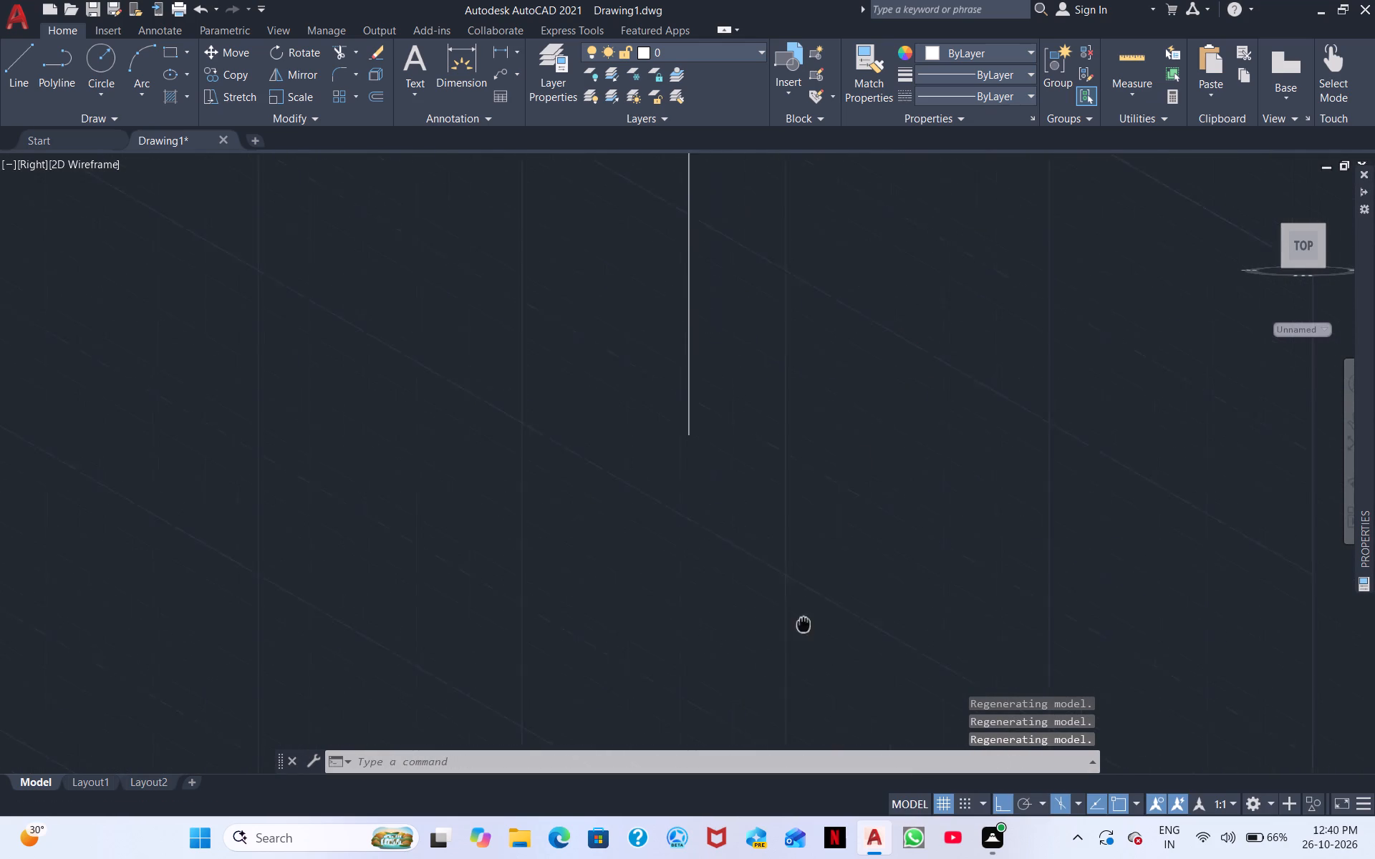
{"action": "middle_click_drag", "start_coordinate": [804, 624], "coordinate": [773, 748]}
{"action": "right_click", "coordinate": [780, 560]}
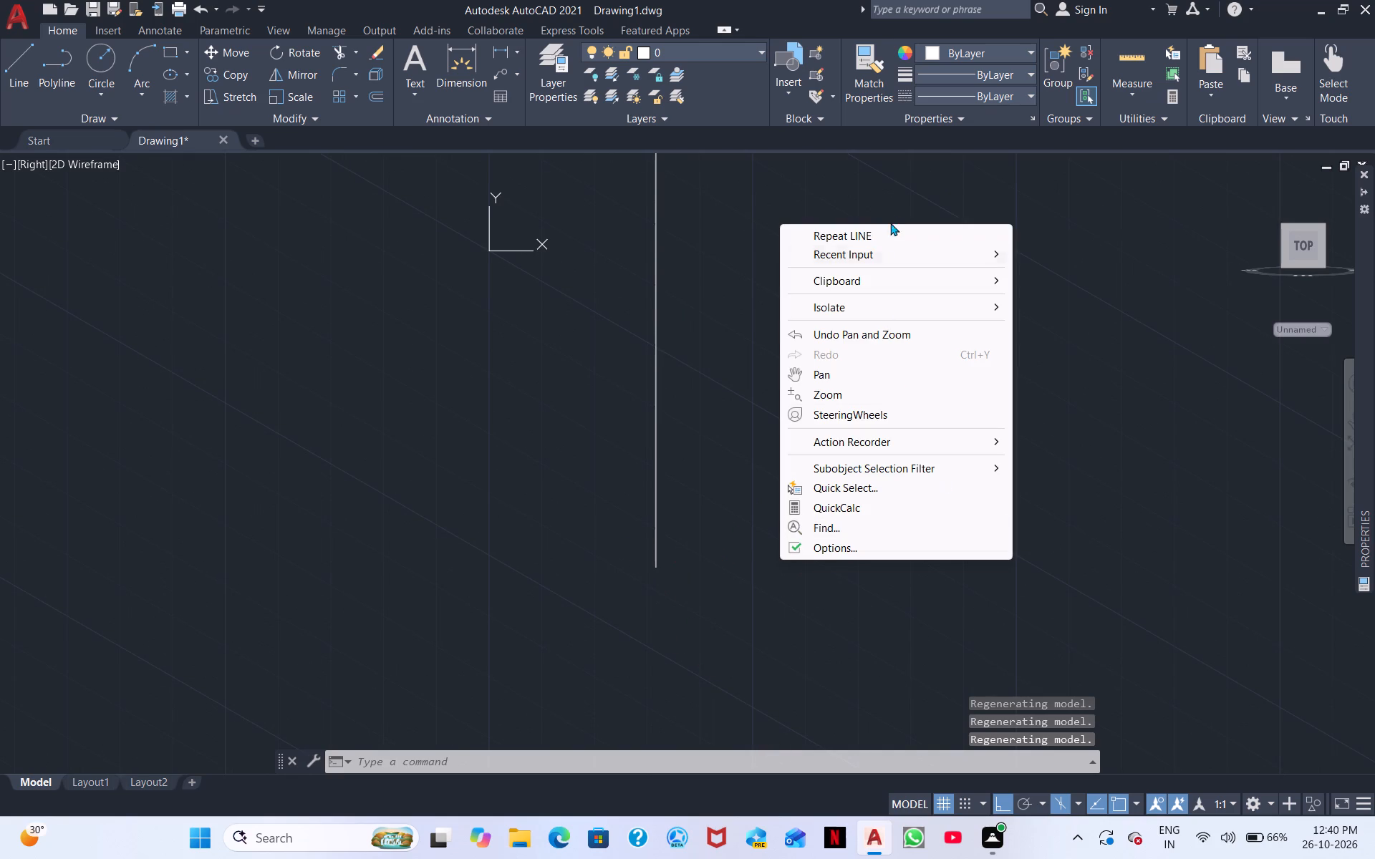
{"action": "left_click", "coordinate": [880, 236]}
{"action": "left_click_drag", "start_coordinate": [652, 562], "coordinate": [640, 565]}
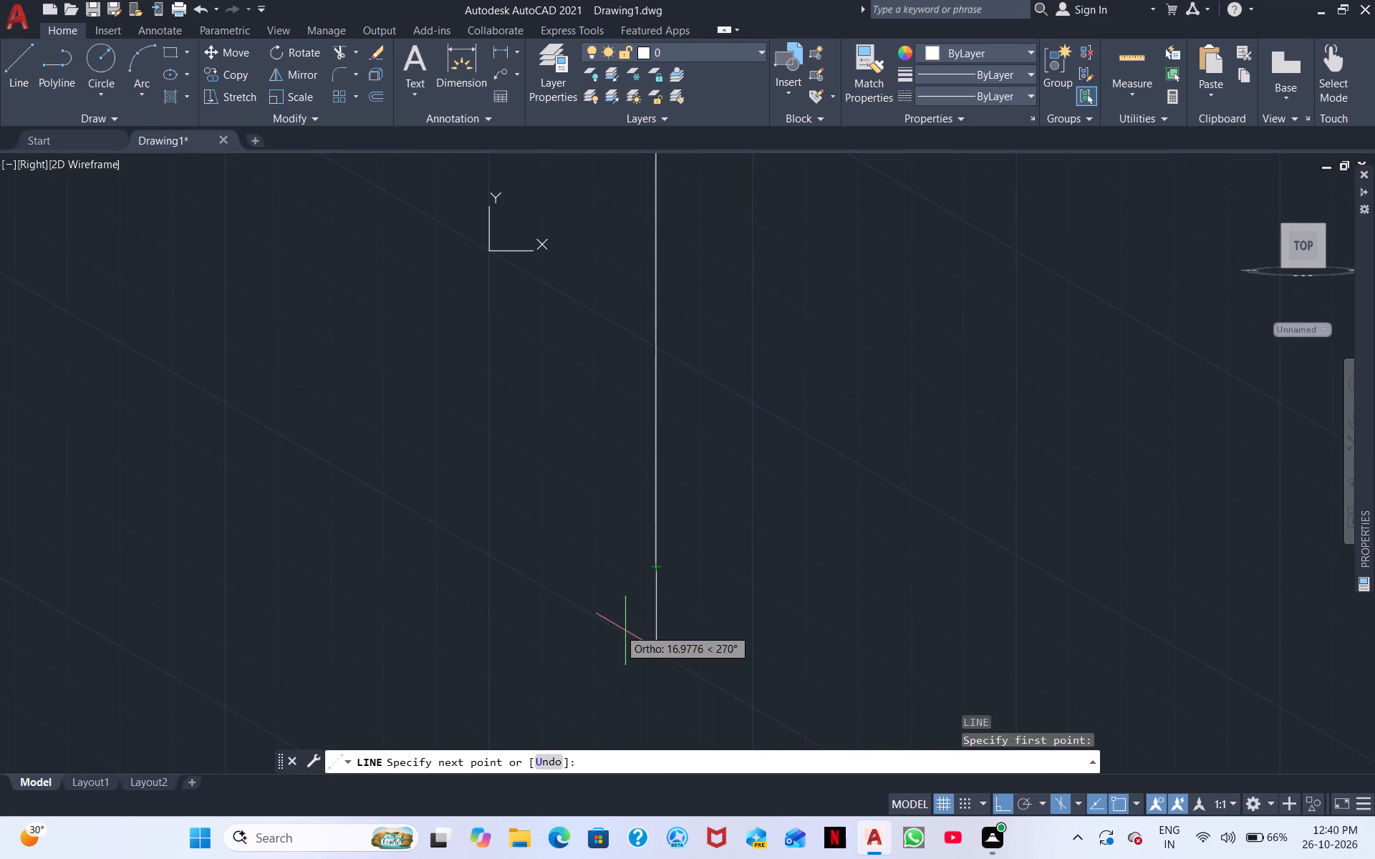
{"action": "left_click", "coordinate": [999, 810]}
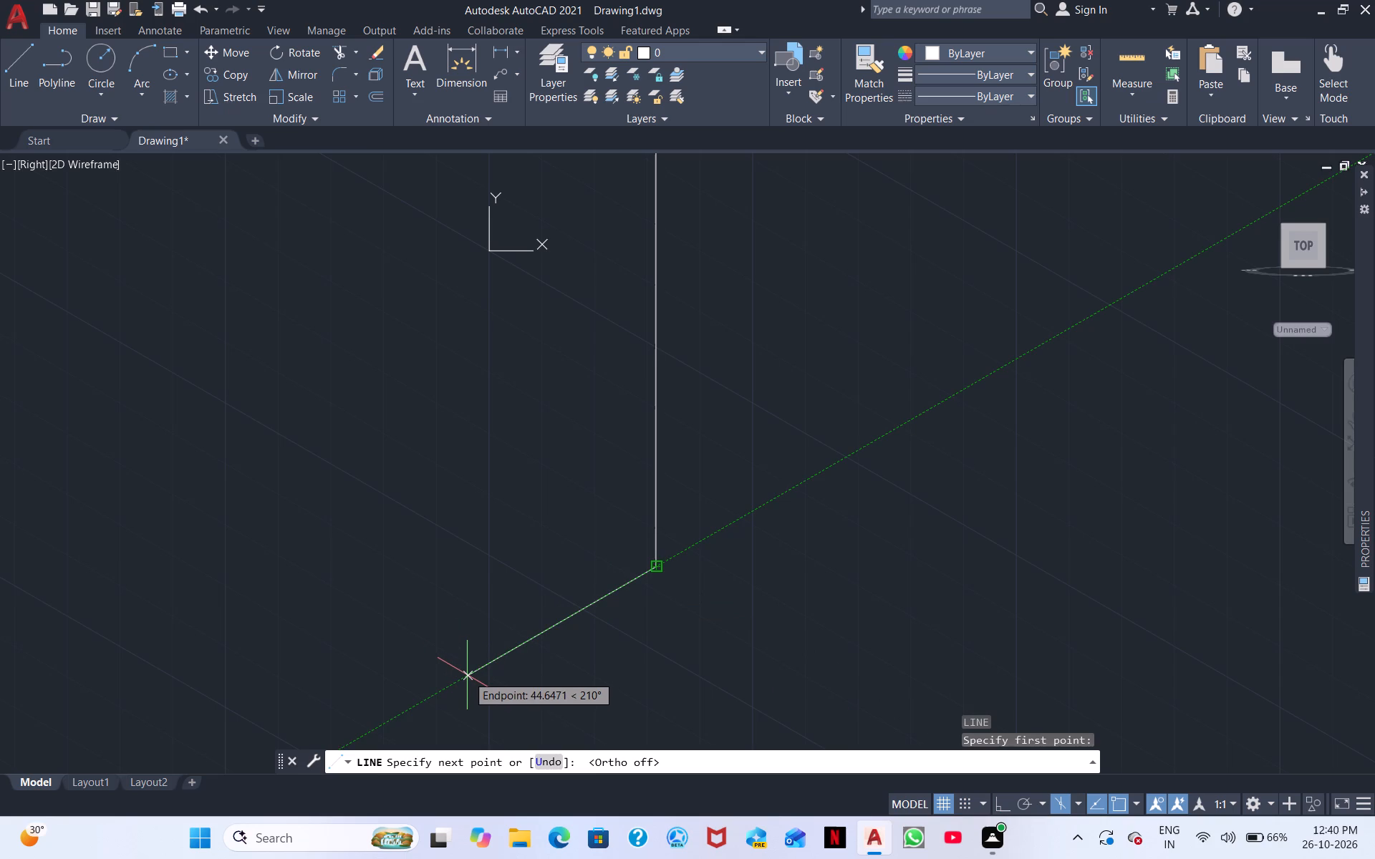
{"action": "type", "text": "61"}
{"action": "key", "text": "Return"}
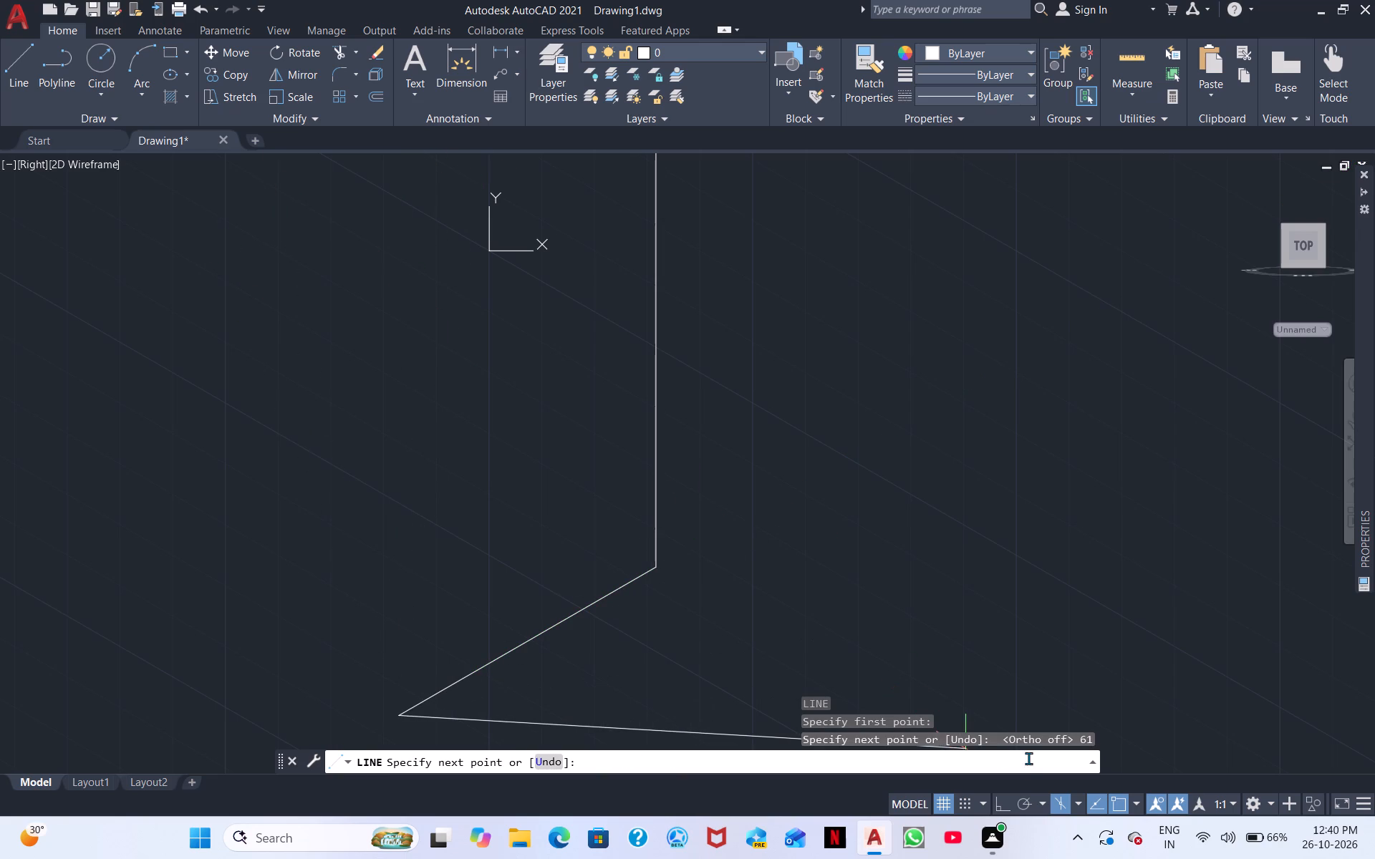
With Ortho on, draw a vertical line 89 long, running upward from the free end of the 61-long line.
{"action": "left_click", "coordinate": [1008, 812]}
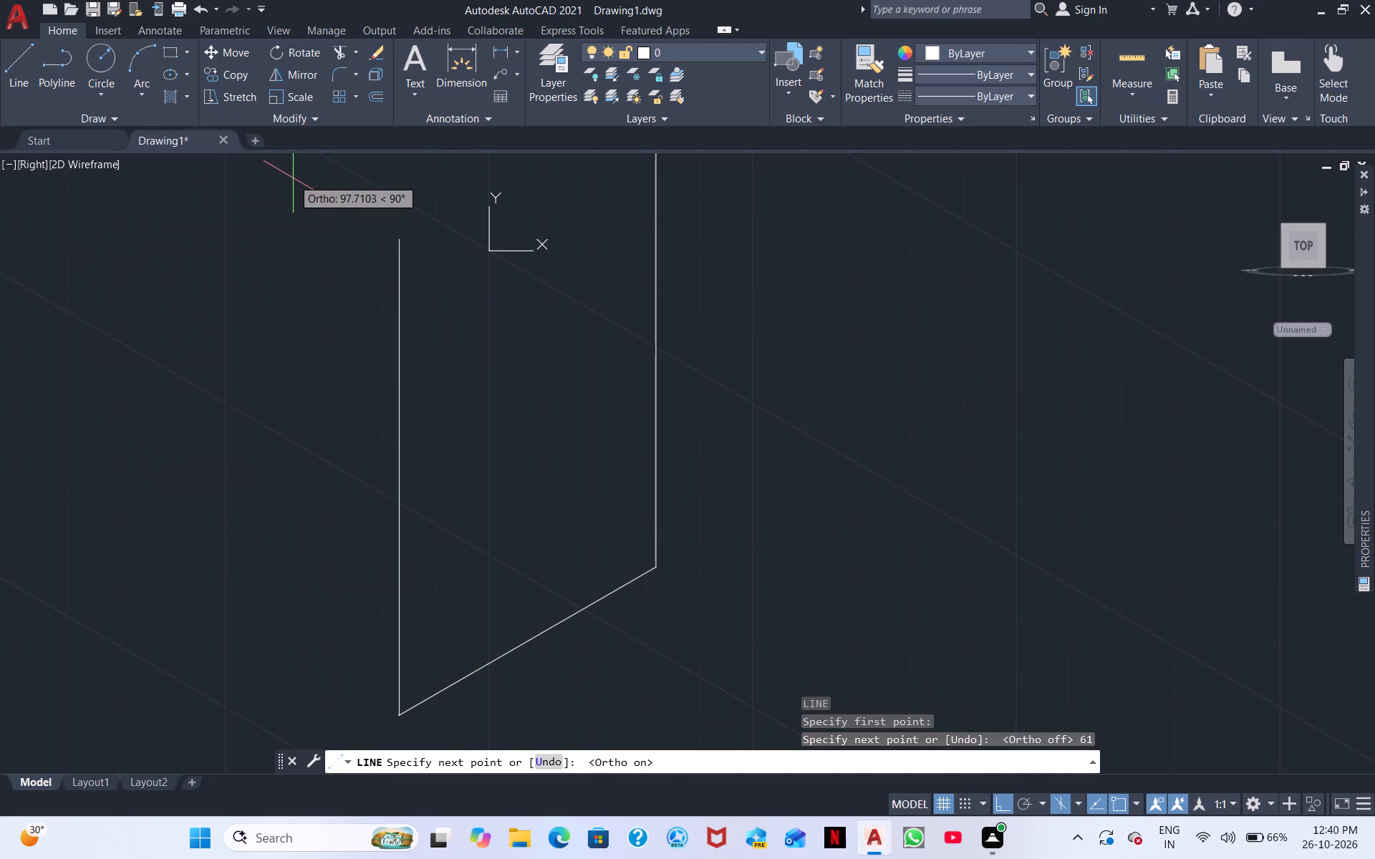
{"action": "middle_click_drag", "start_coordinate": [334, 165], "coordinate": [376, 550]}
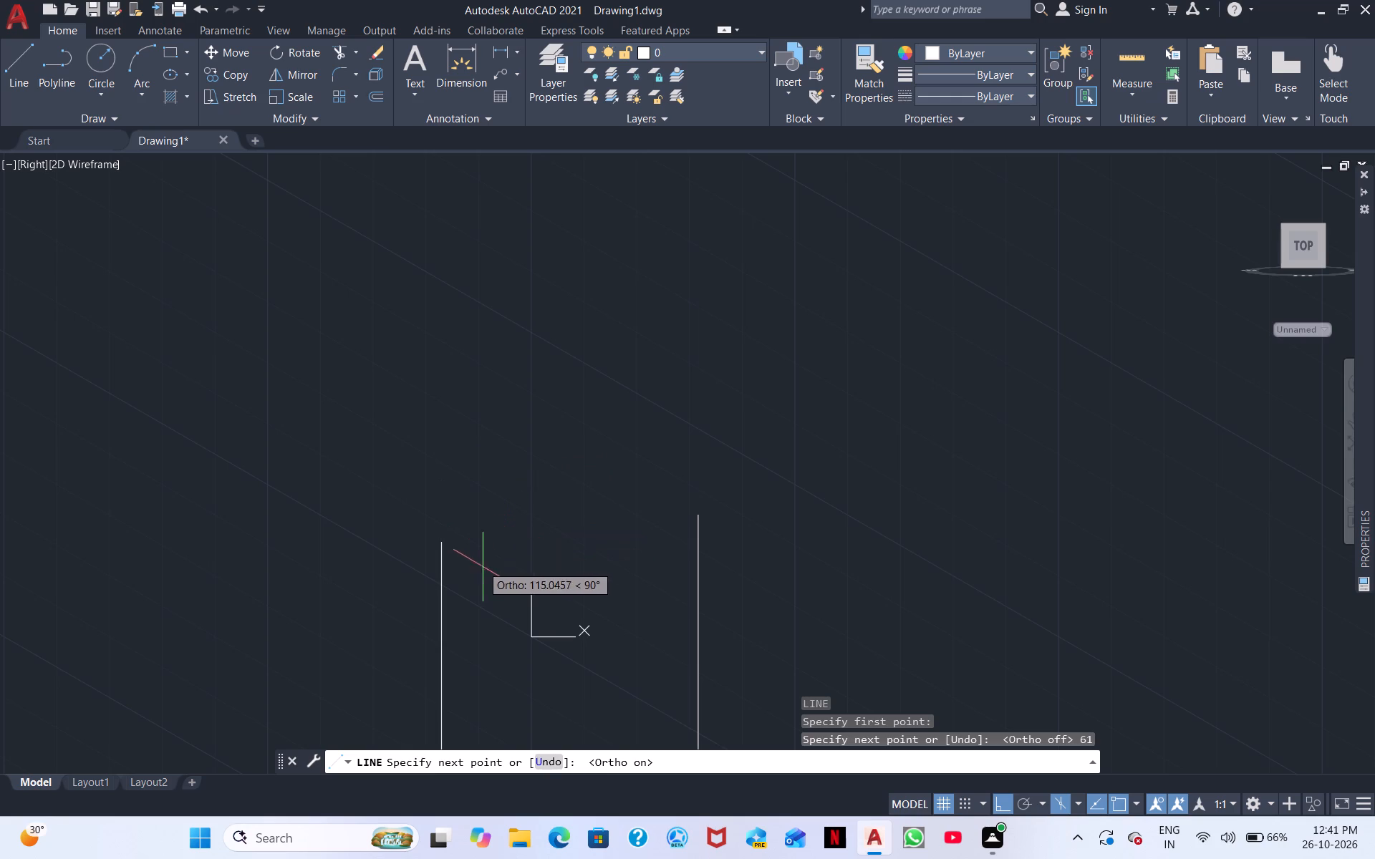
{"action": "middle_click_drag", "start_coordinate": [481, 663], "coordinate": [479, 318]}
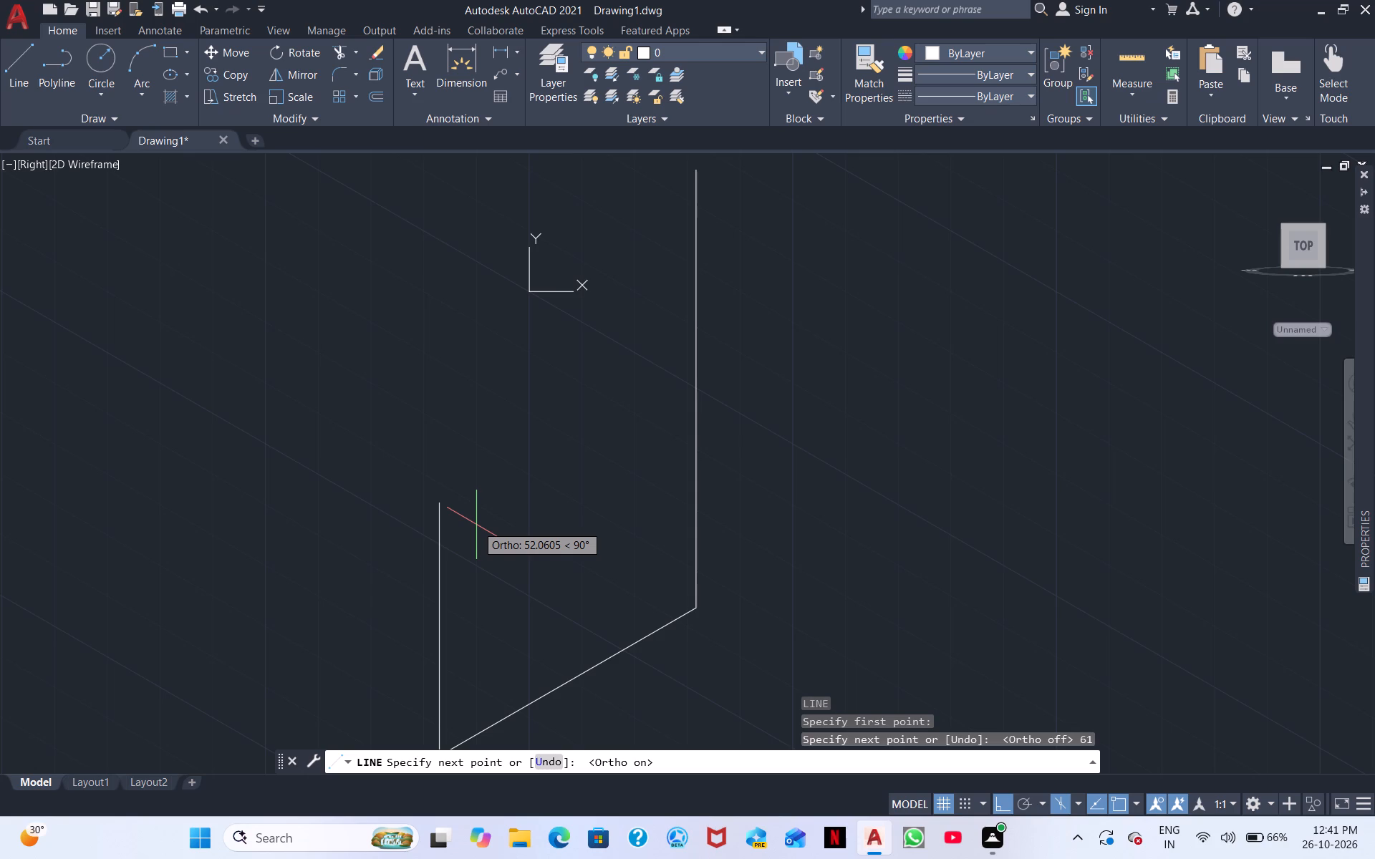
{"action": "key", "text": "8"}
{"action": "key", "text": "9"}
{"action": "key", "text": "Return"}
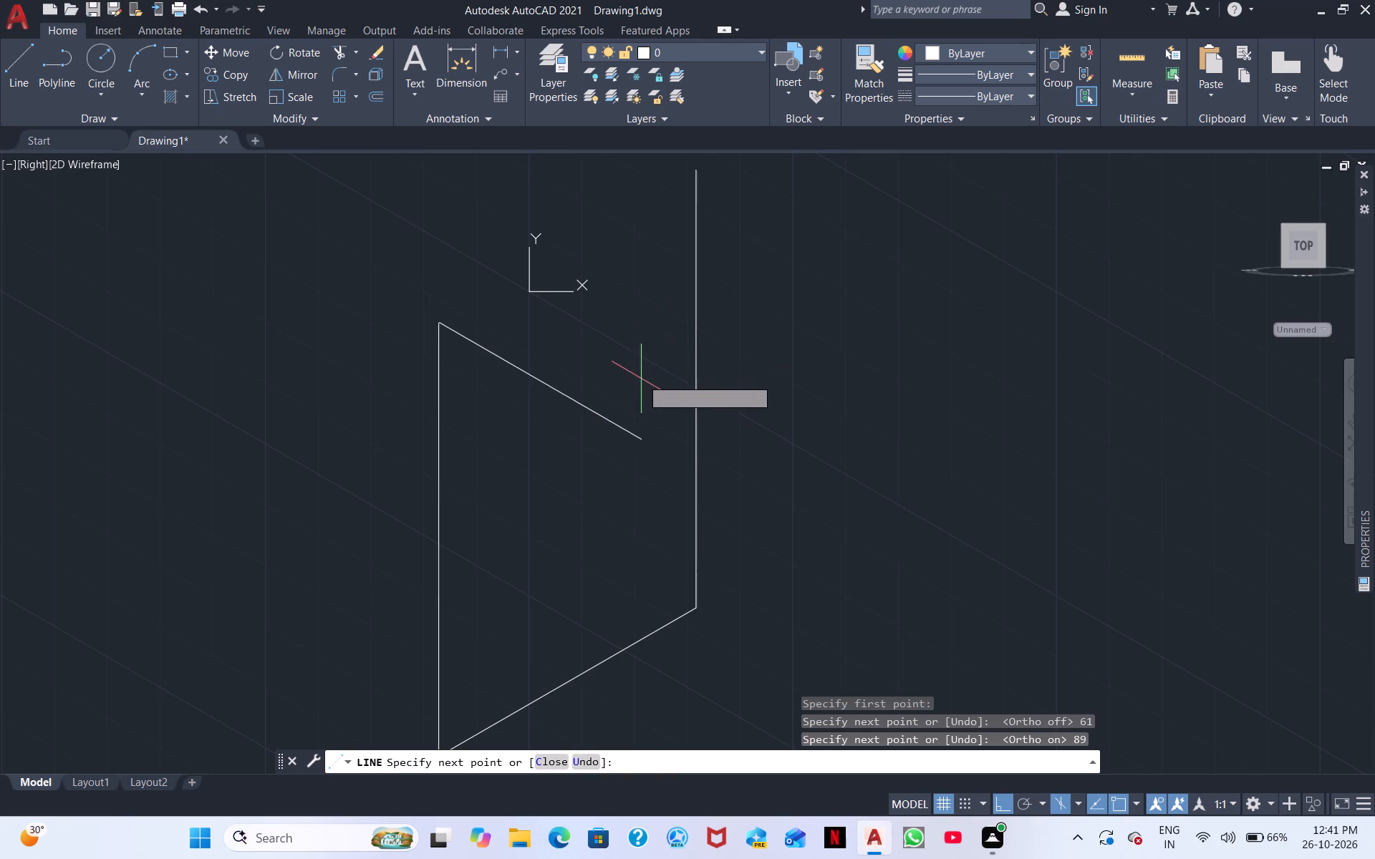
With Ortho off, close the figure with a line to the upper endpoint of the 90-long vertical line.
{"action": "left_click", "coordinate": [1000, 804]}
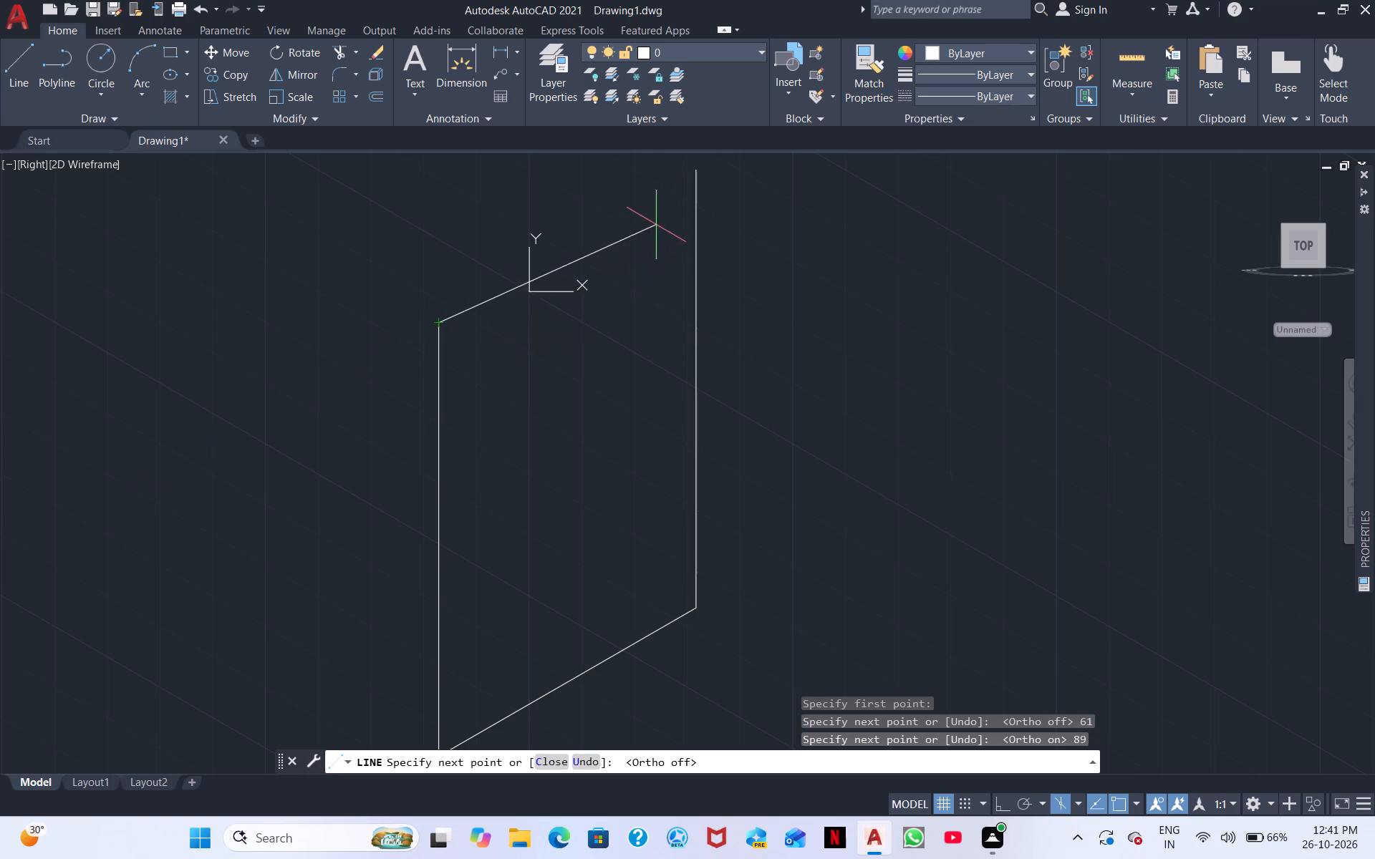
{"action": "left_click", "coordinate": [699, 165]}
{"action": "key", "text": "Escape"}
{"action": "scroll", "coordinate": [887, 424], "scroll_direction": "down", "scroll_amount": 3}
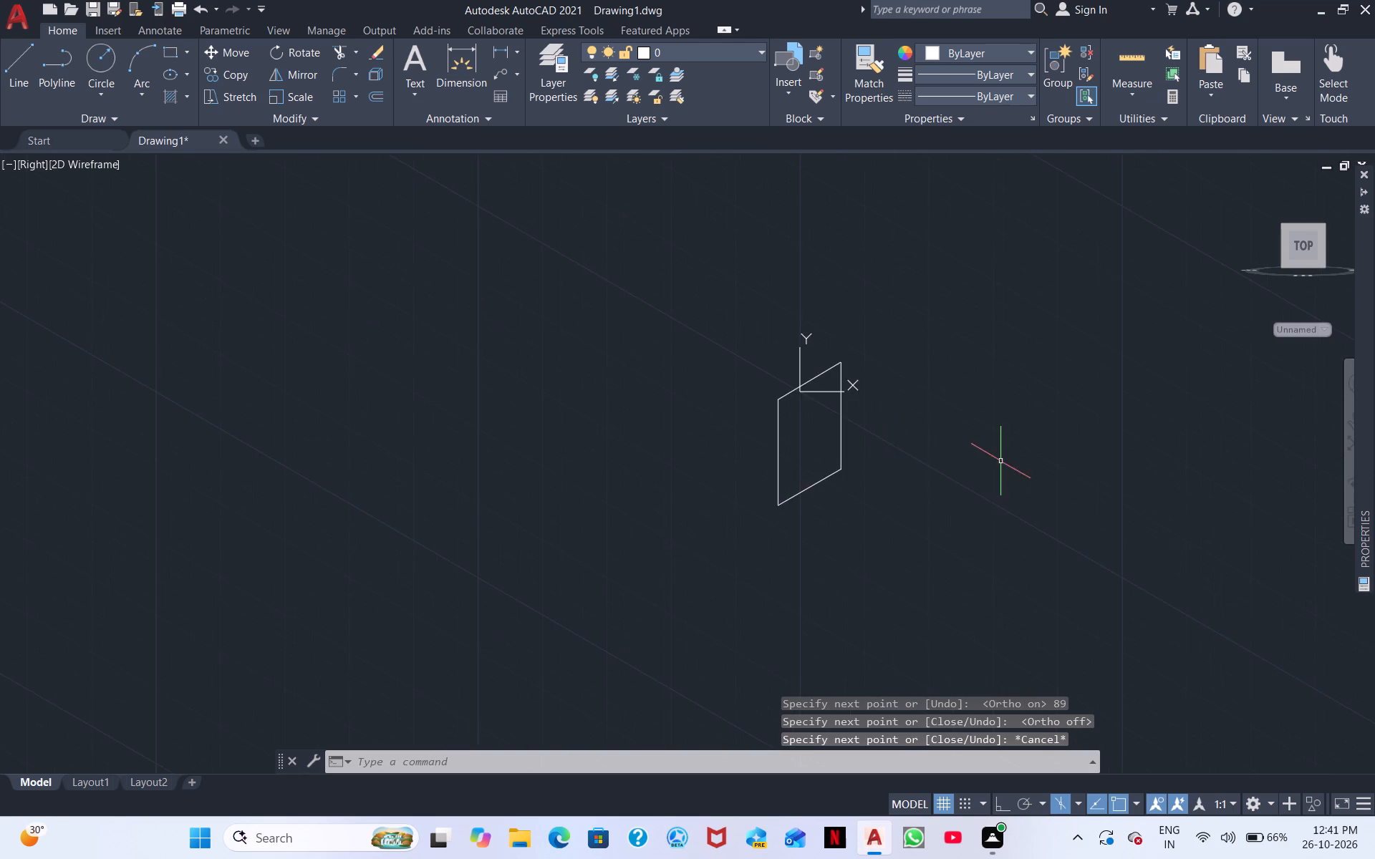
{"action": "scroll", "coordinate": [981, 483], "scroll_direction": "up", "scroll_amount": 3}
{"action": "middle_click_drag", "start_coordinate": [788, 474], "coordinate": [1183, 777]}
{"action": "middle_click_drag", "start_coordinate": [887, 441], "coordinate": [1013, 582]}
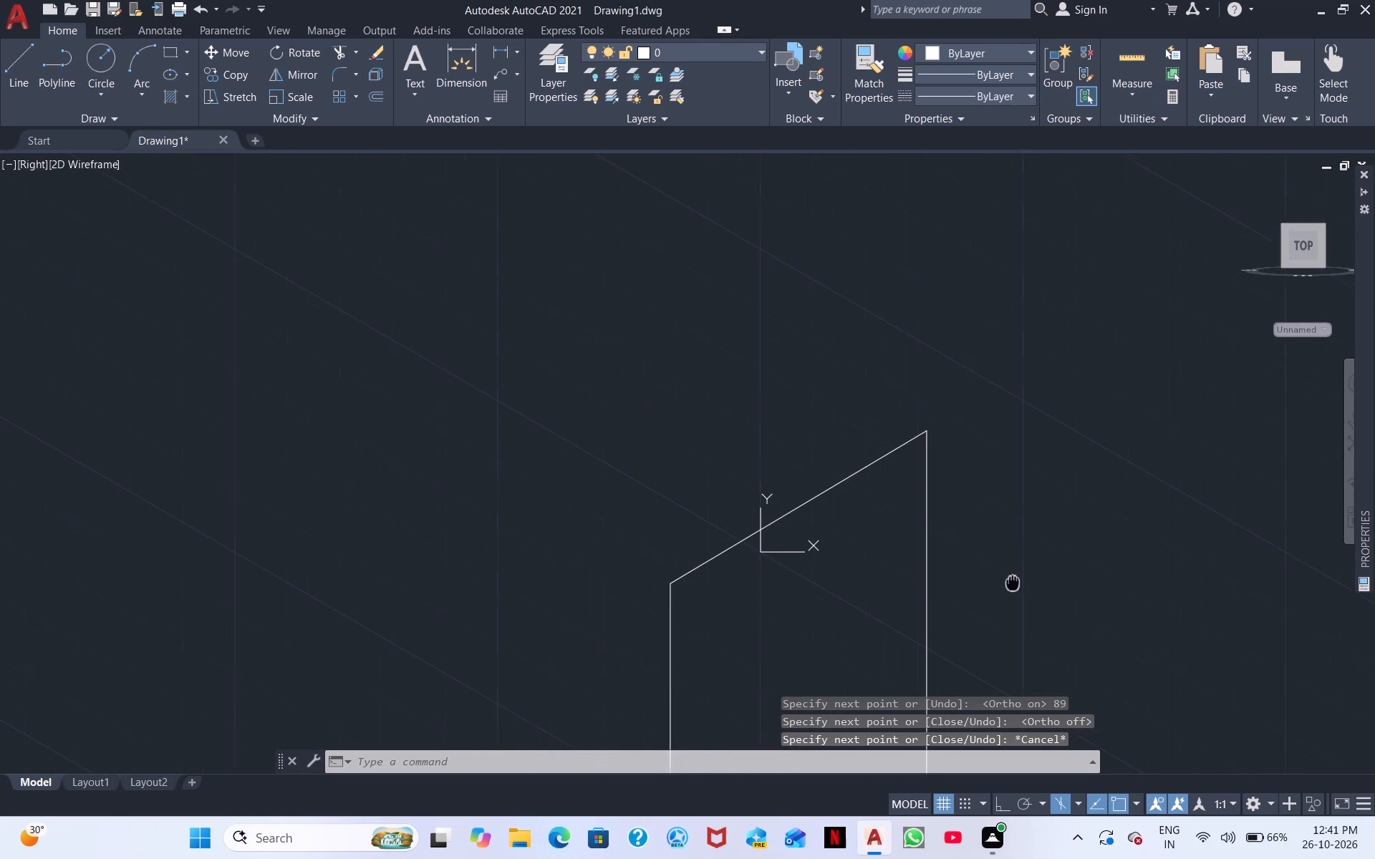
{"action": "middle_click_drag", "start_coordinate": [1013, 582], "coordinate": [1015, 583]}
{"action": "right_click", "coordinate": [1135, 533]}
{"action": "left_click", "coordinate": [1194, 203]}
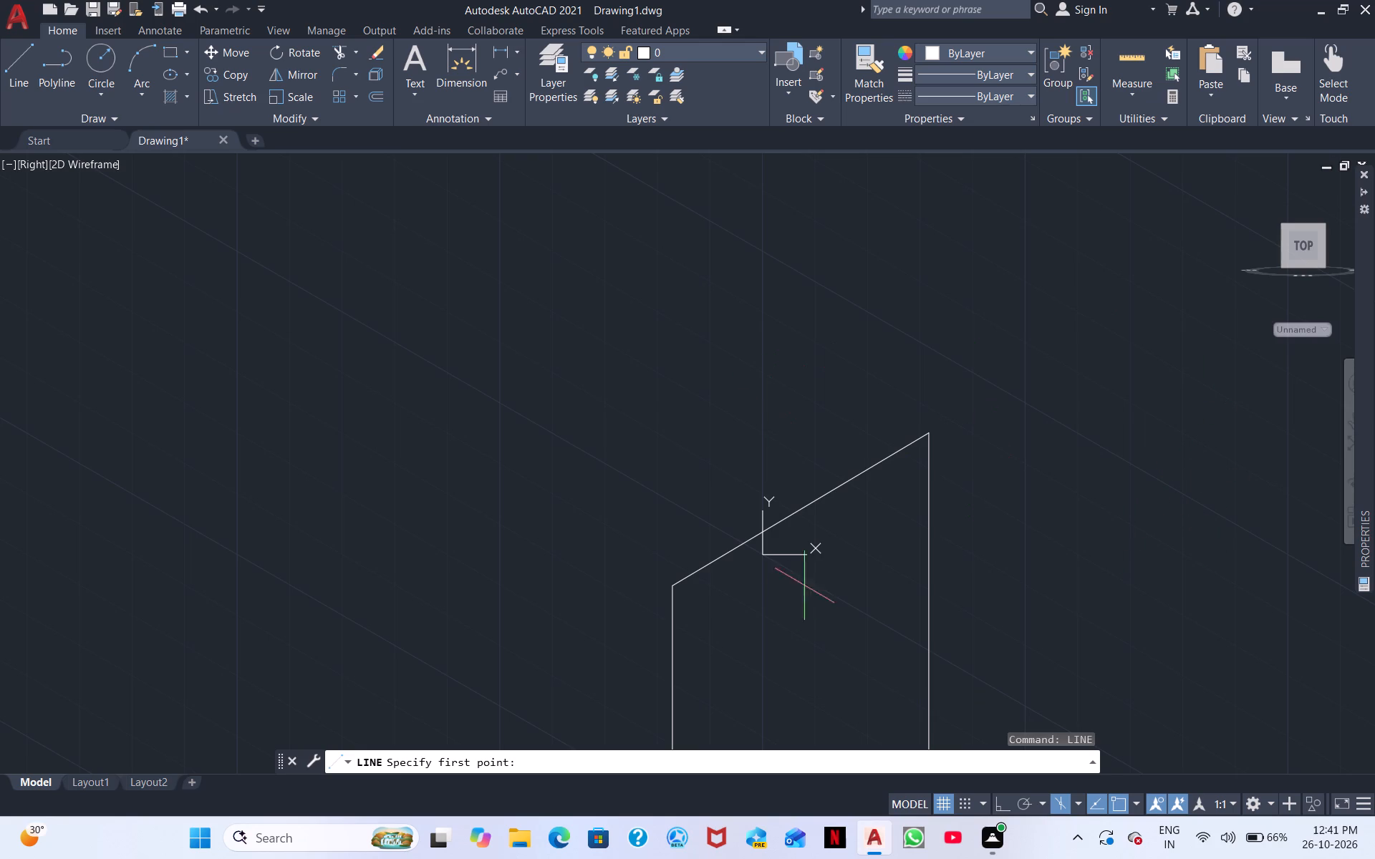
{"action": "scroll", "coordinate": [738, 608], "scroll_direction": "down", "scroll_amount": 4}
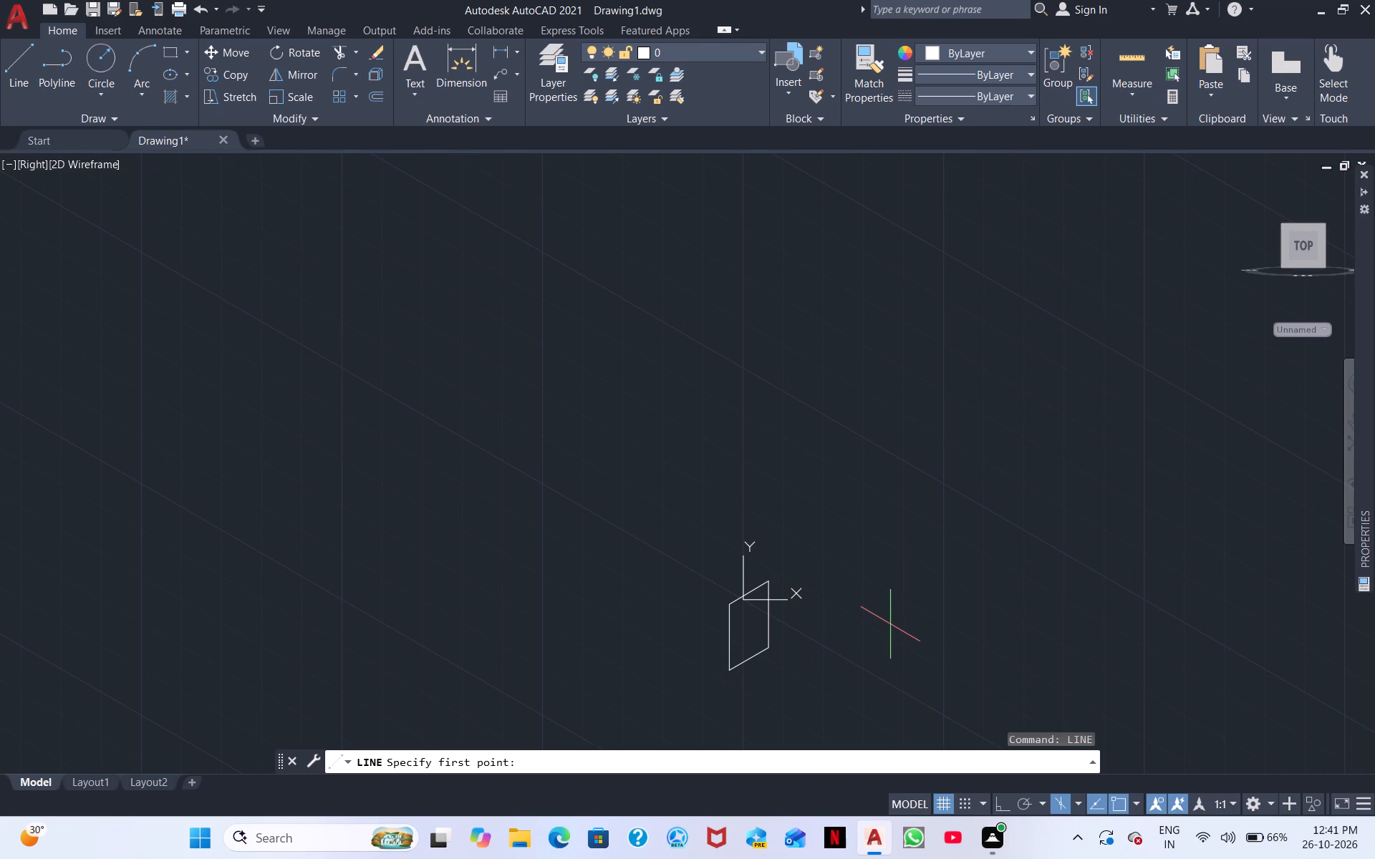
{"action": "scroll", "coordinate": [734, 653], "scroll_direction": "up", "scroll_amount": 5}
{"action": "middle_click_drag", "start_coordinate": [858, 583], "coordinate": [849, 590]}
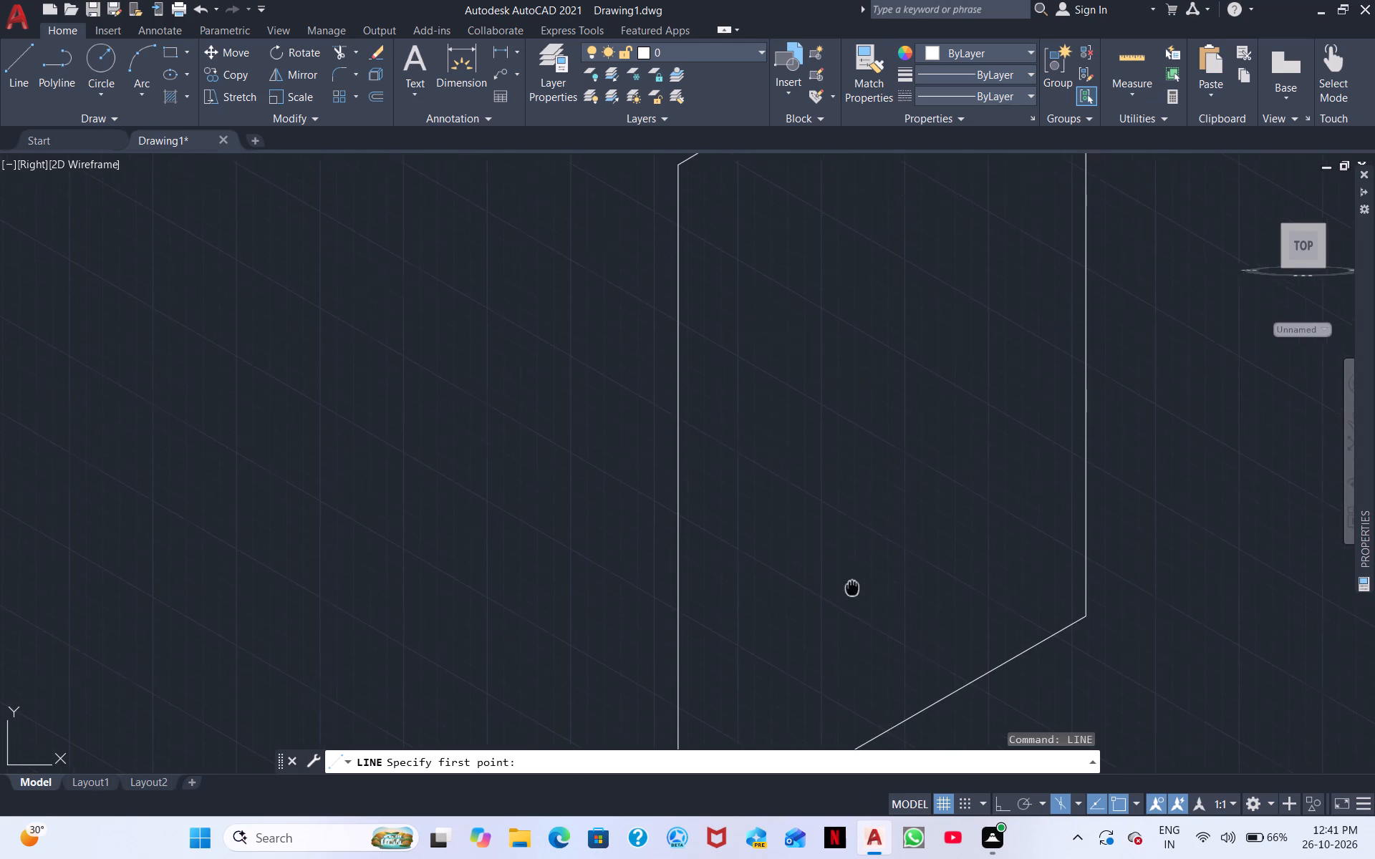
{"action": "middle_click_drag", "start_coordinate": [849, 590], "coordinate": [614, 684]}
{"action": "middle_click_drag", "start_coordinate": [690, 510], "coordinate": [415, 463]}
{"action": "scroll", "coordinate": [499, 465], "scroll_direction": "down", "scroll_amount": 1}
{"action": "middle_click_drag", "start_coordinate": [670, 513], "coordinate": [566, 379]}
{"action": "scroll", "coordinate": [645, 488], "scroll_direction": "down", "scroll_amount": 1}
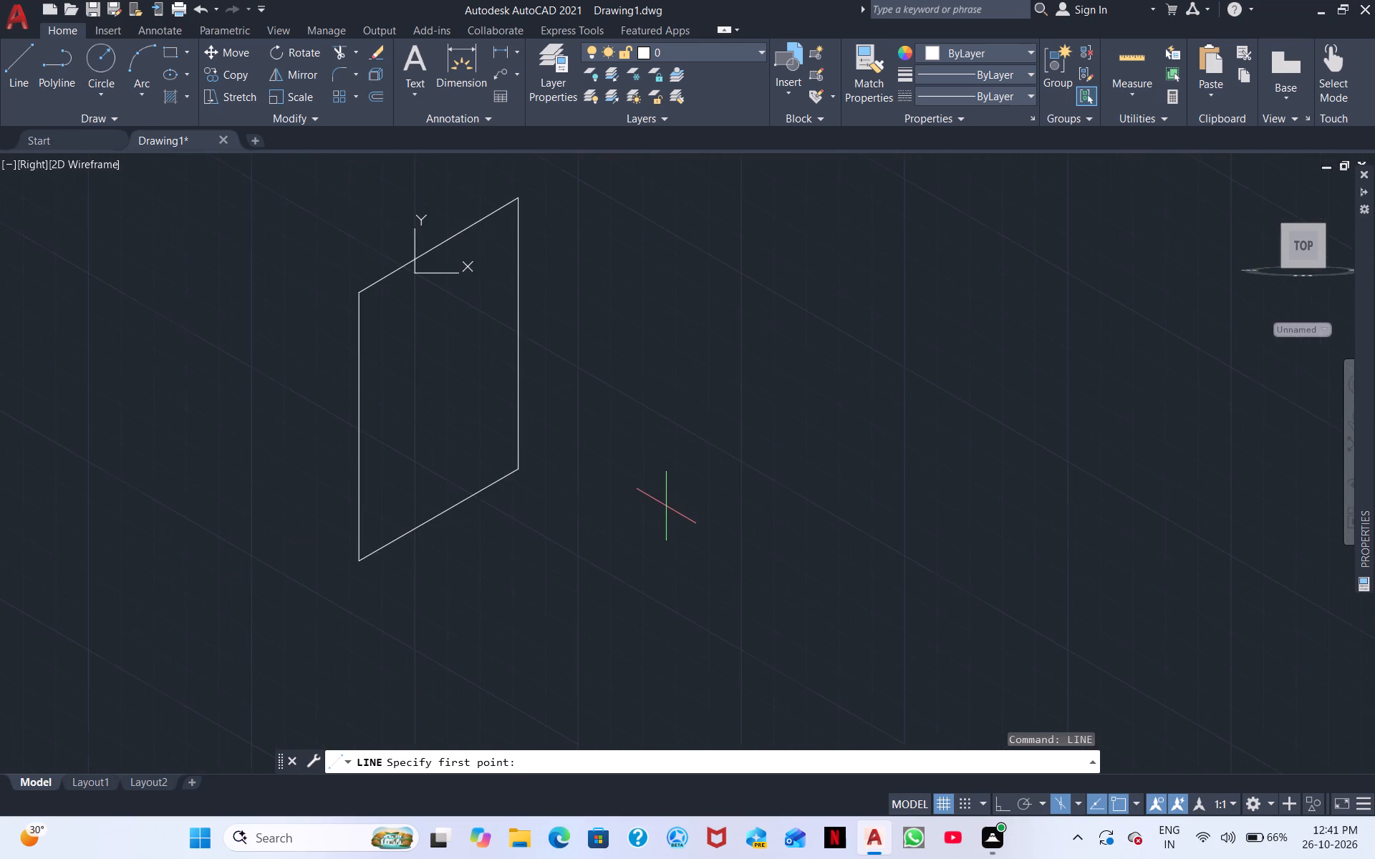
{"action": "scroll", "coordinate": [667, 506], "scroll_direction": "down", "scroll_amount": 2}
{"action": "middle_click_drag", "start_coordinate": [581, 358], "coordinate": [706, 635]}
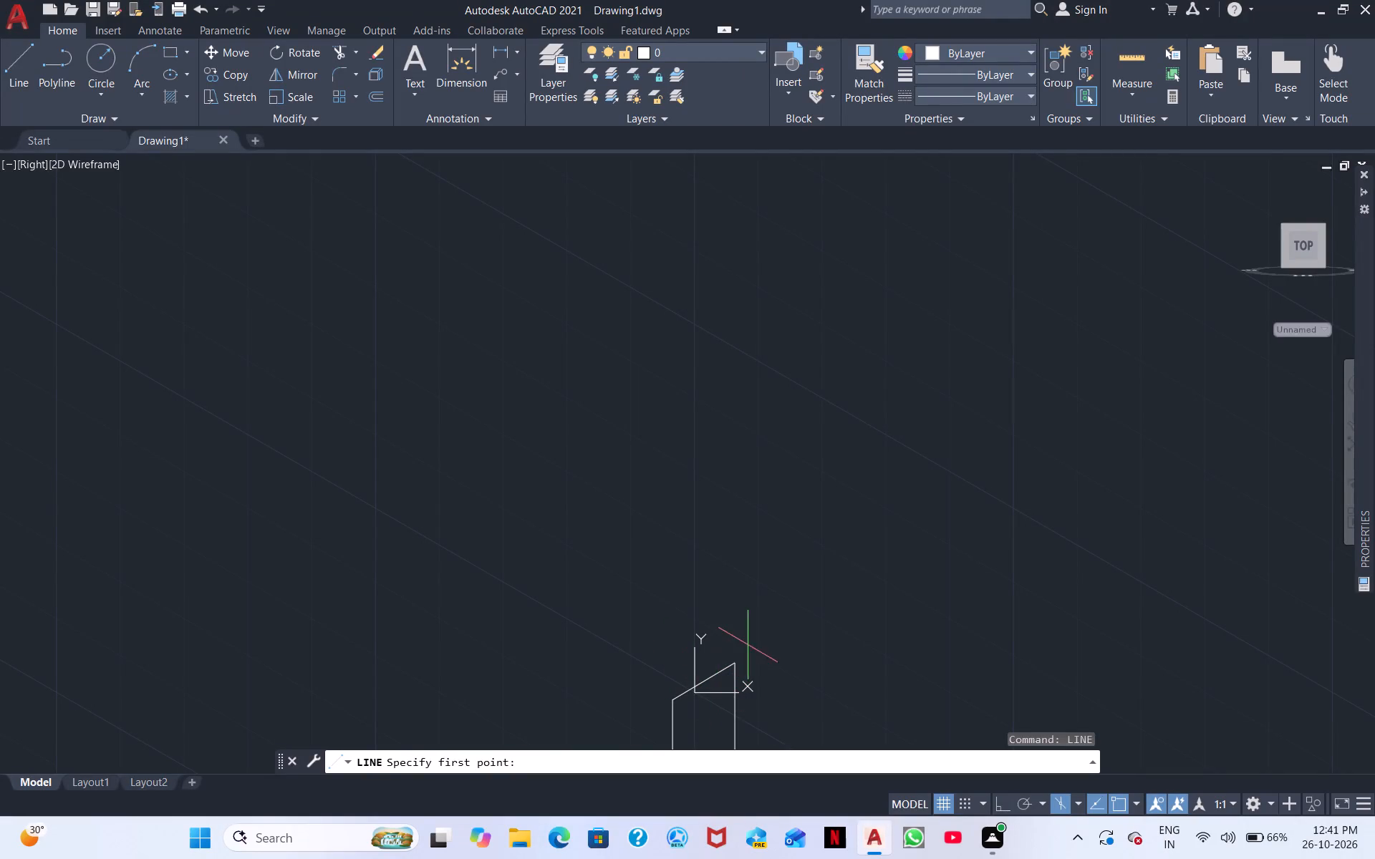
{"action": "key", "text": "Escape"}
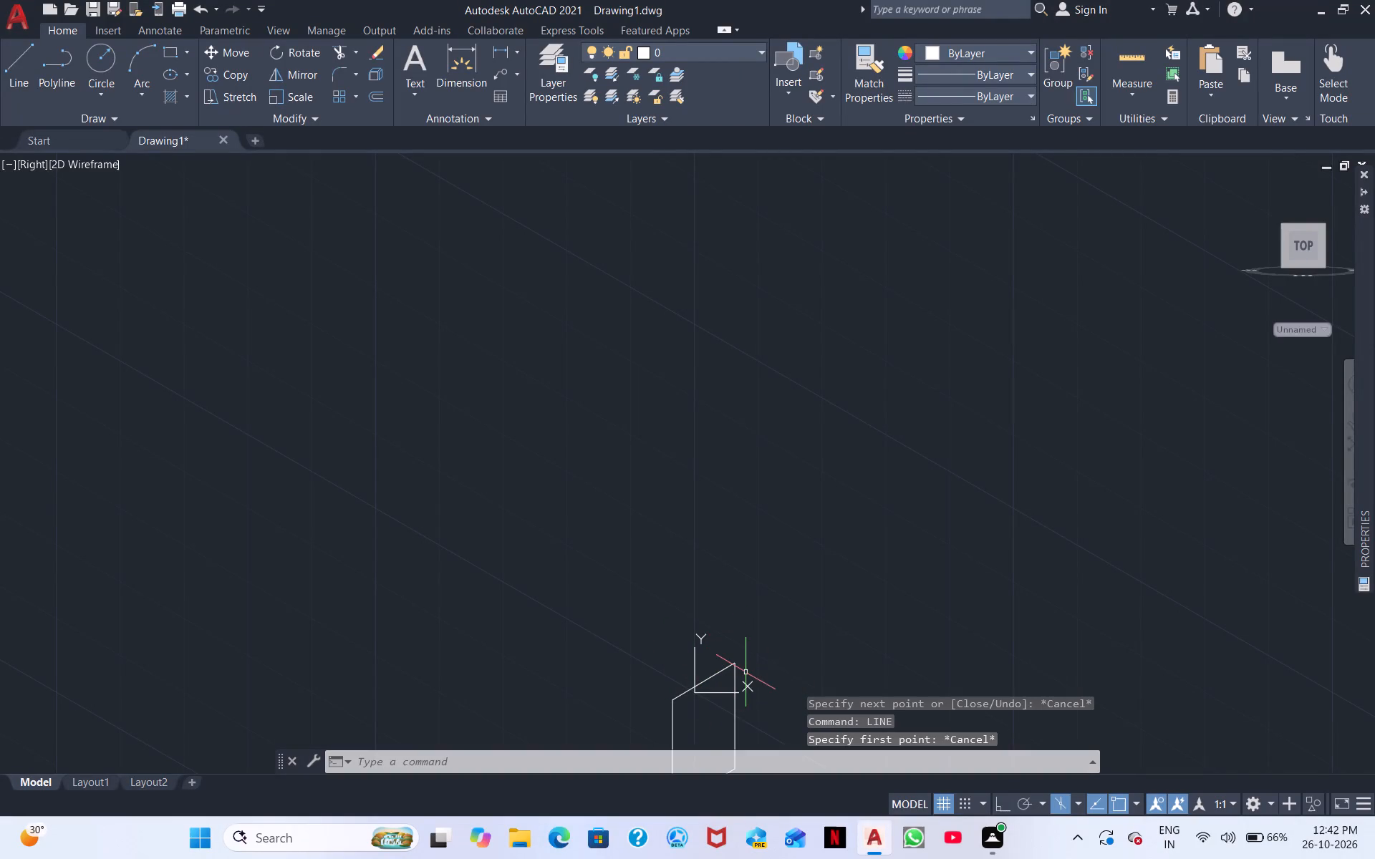
Erase all four lines of the parallelogram figure.
{"action": "middle_click_drag", "start_coordinate": [749, 672], "coordinate": [718, 386]}
{"action": "left_click", "coordinate": [751, 602]}
{"action": "left_click", "coordinate": [591, 407]}
{"action": "right_click", "coordinate": [998, 494]}
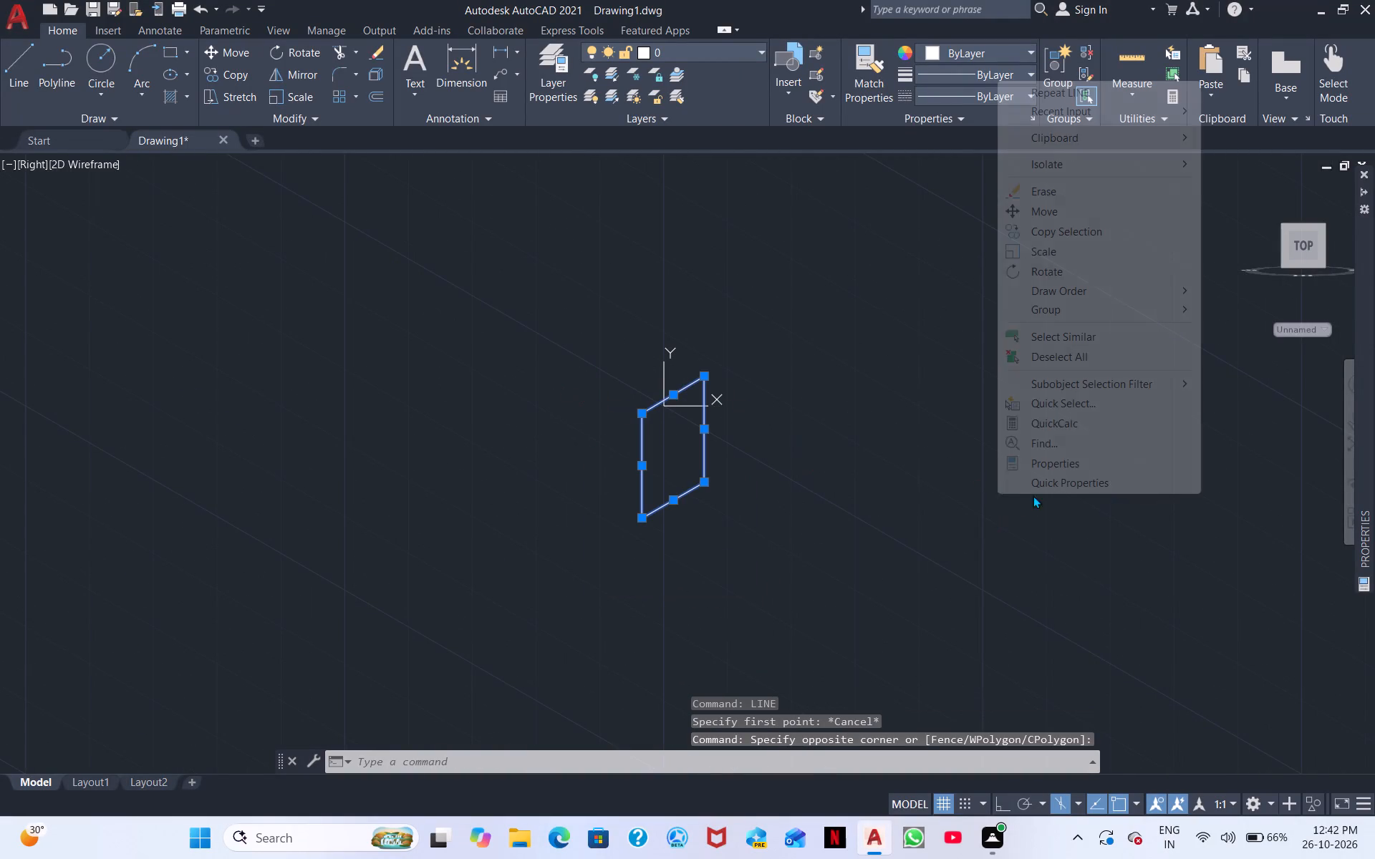
{"action": "left_click", "coordinate": [1065, 180]}
{"action": "left_click", "coordinate": [1070, 195]}
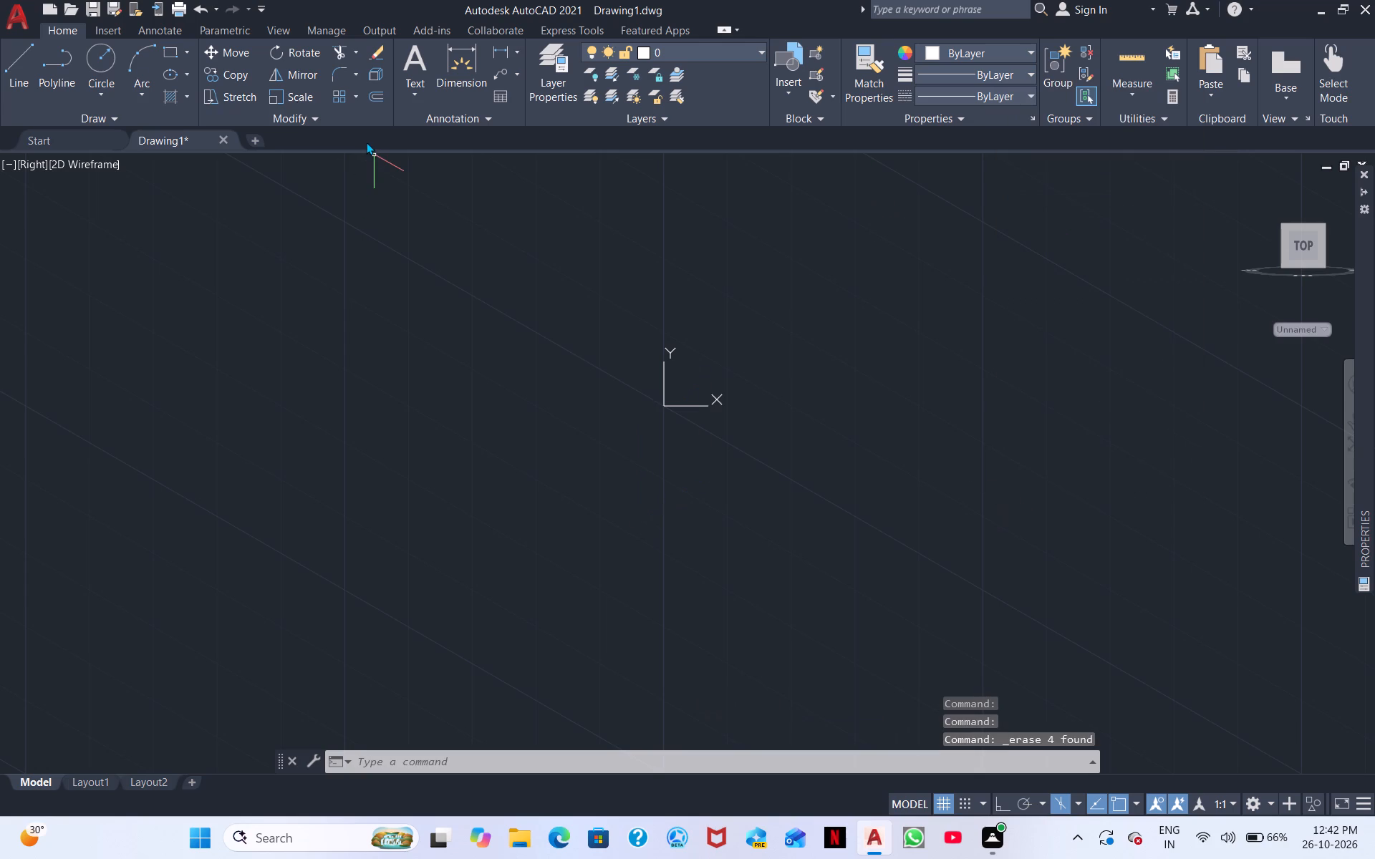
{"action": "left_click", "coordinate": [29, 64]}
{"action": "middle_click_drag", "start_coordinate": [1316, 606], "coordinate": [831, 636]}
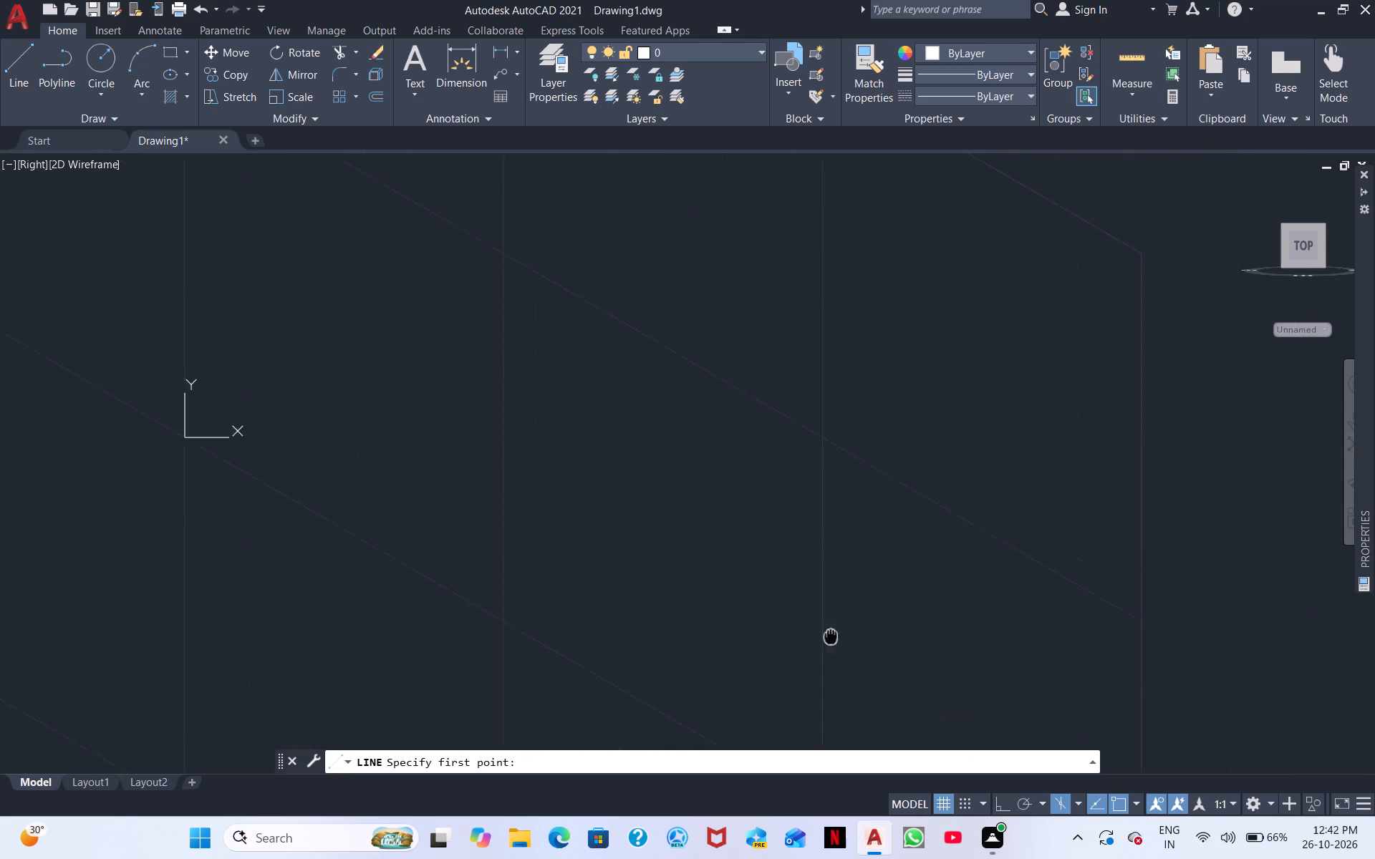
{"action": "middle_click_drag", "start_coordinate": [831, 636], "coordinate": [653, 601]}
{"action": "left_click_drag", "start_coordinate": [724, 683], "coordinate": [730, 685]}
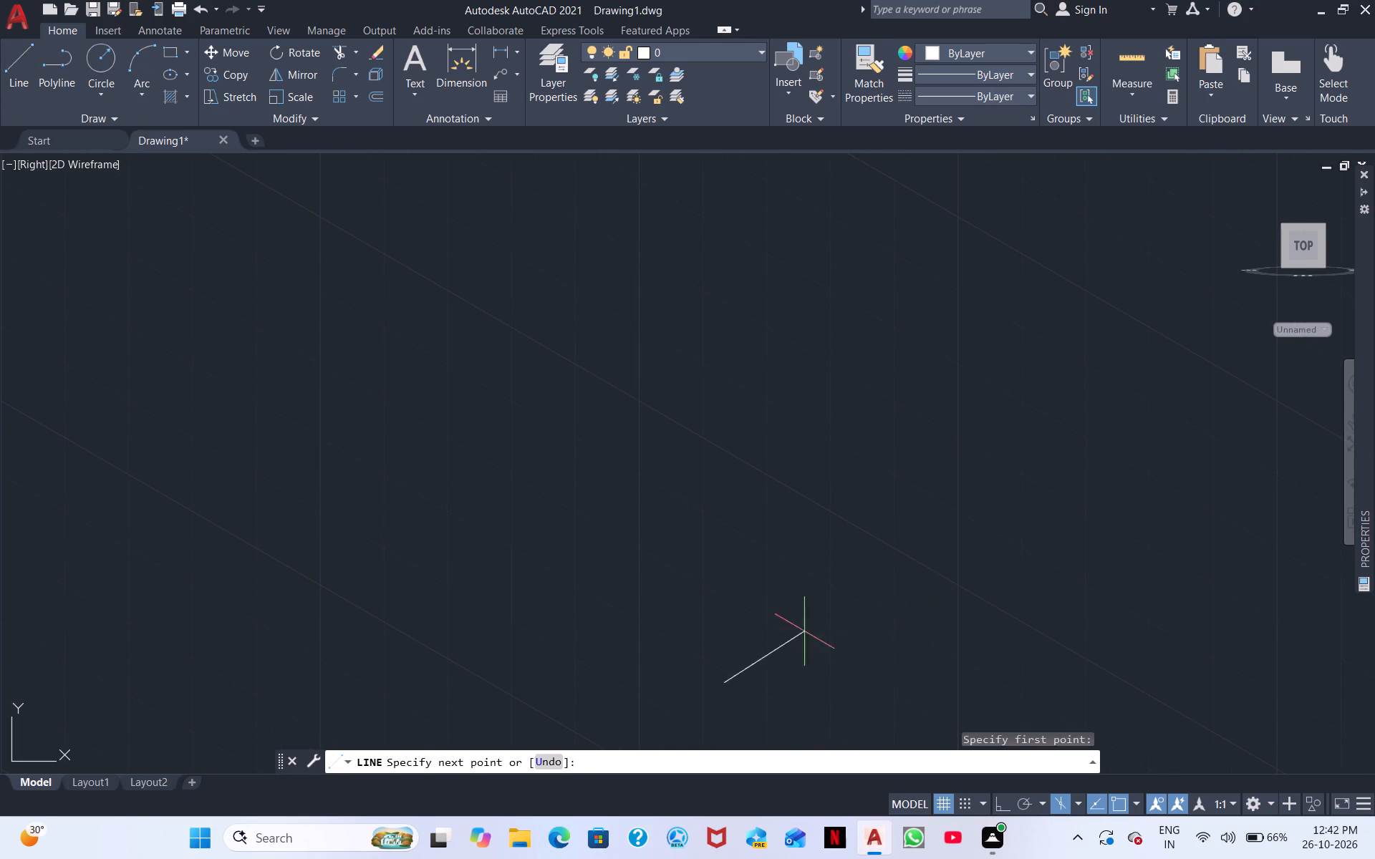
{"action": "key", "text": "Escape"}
With Ortho on, draw a vertical line 90 long, running upward from a point in the empty drawing area.
{"action": "right_click", "coordinate": [915, 487]}
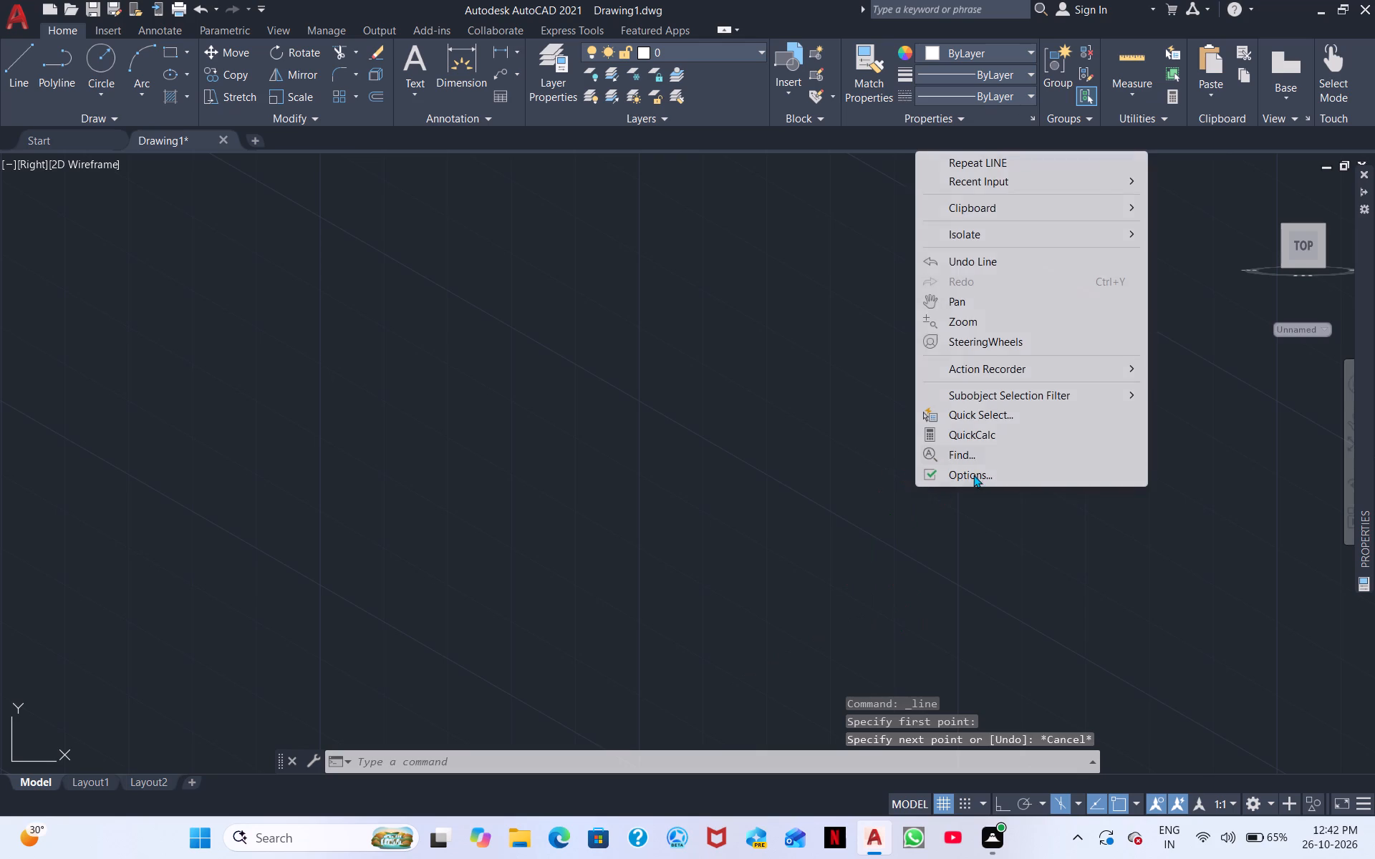
{"action": "left_click", "coordinate": [1015, 156]}
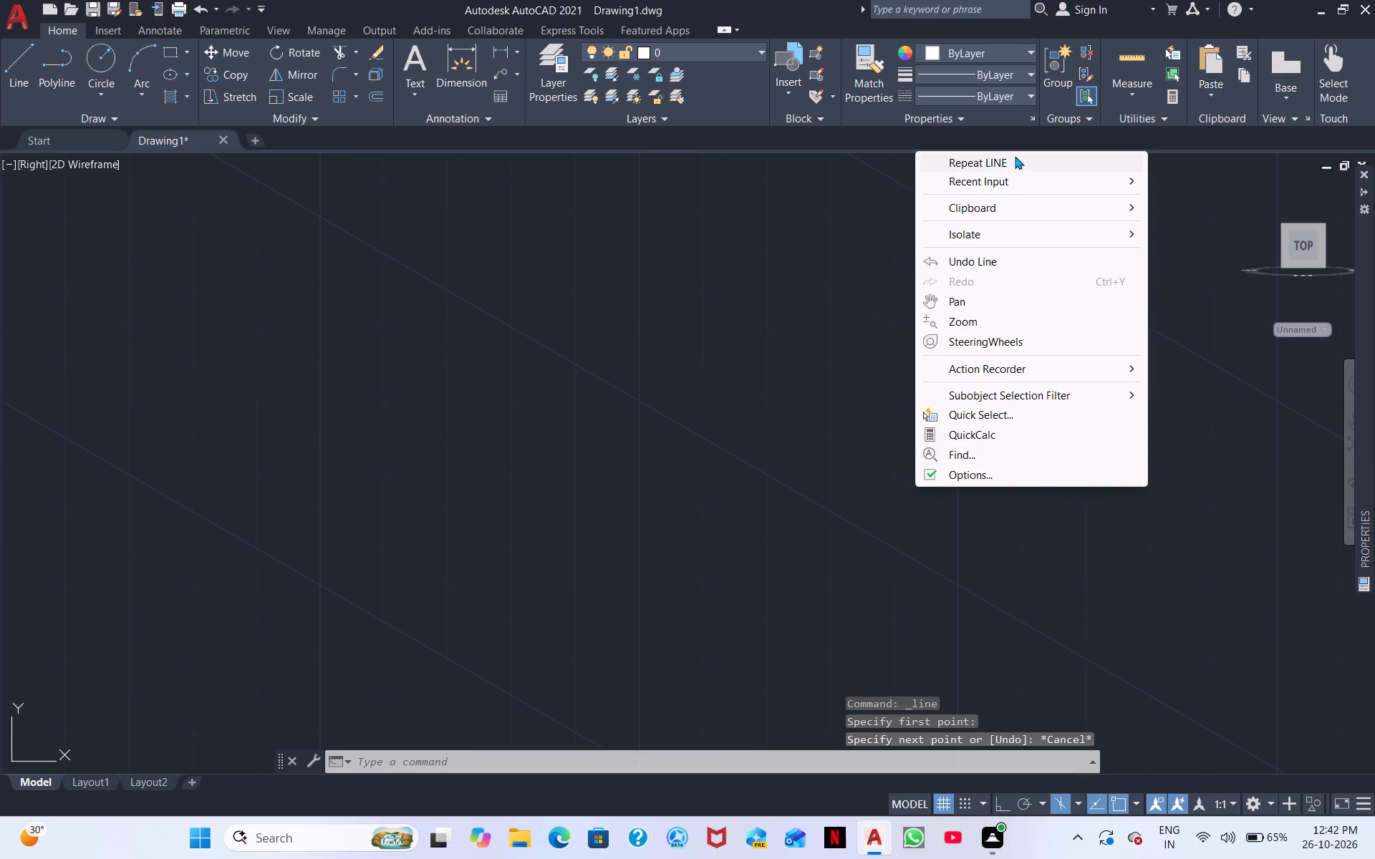
{"action": "left_click", "coordinate": [877, 687]}
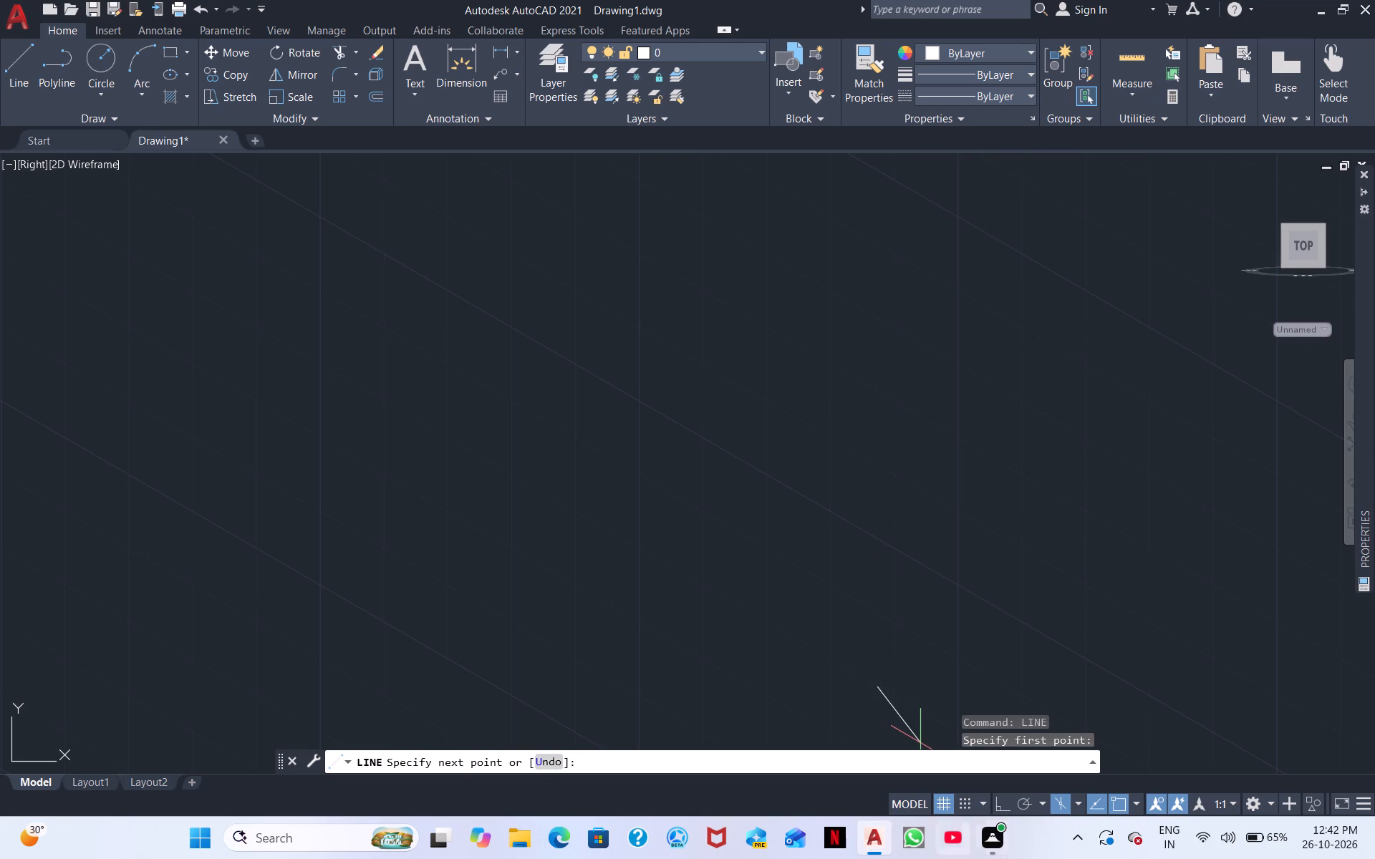
{"action": "left_click", "coordinate": [1003, 797]}
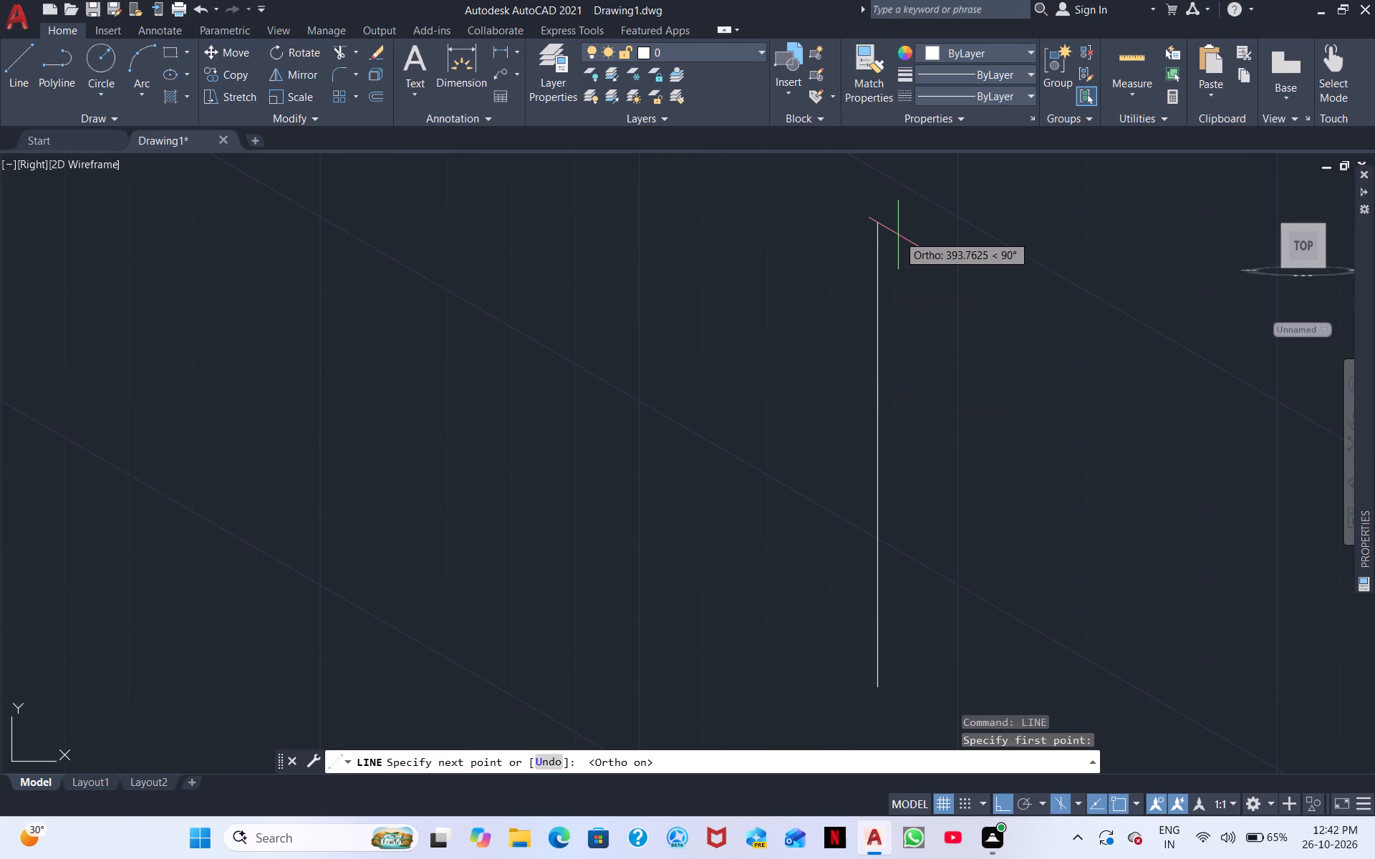
{"action": "type", "text": "90"}
{"action": "key", "text": "Return"}
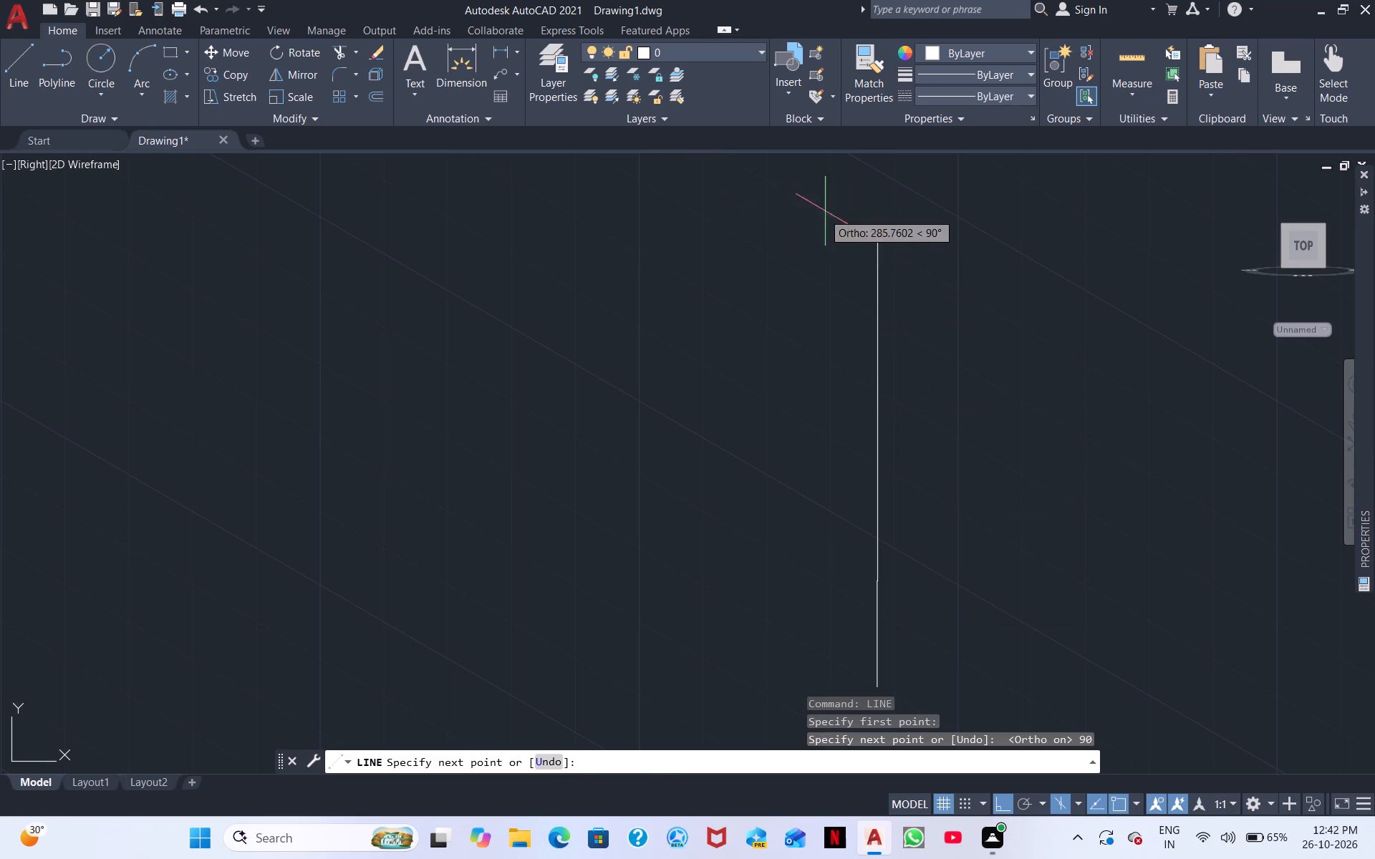
{"action": "key", "text": "Escape"}
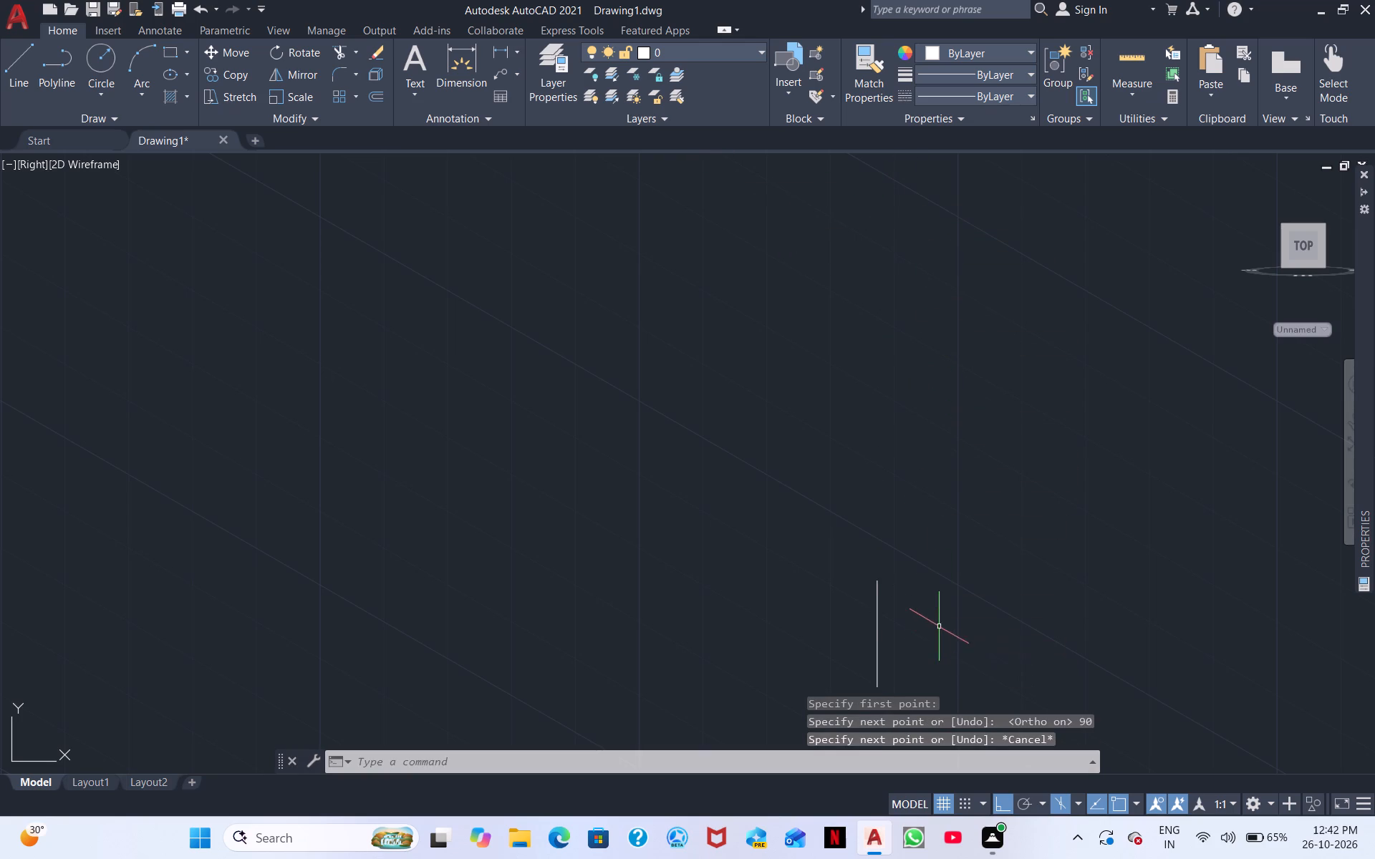
With Ortho off, draw a line 61 long at 210° from the lower endpoint of the vertical line.
{"action": "scroll", "coordinate": [810, 601], "scroll_direction": "up", "scroll_amount": 5}
{"action": "middle_click_drag", "start_coordinate": [1026, 638], "coordinate": [788, 300]}
{"action": "scroll", "coordinate": [778, 299], "scroll_direction": "down", "scroll_amount": 3}
{"action": "middle_click_drag", "start_coordinate": [995, 560], "coordinate": [957, 478]}
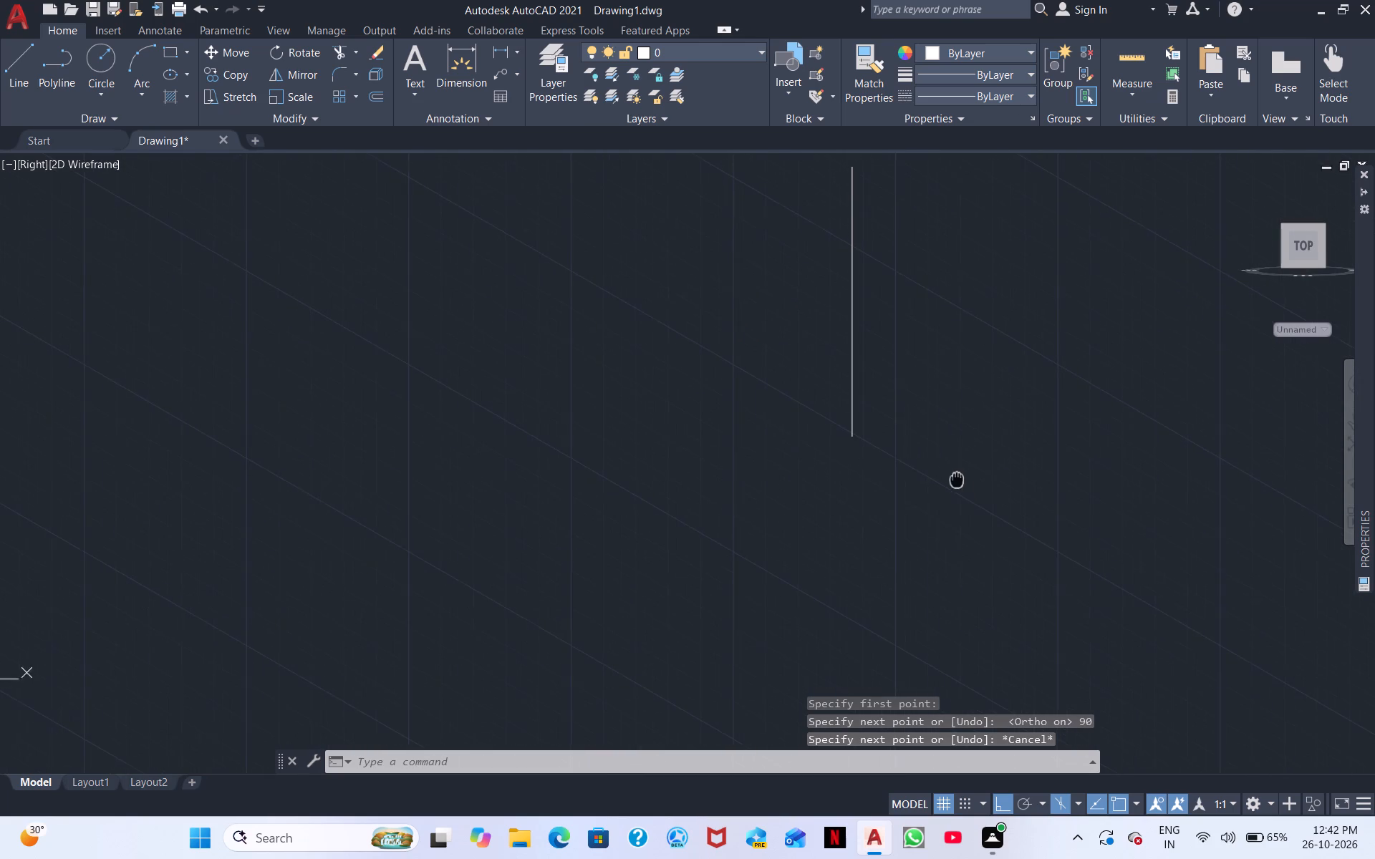
{"action": "middle_click_drag", "start_coordinate": [957, 478], "coordinate": [955, 477]}
{"action": "left_click", "coordinate": [0, 858]}
{"action": "middle_click", "coordinate": [0, 858]}
{"action": "right_click", "coordinate": [14, 855]}
{"action": "right_click", "coordinate": [721, 513]}
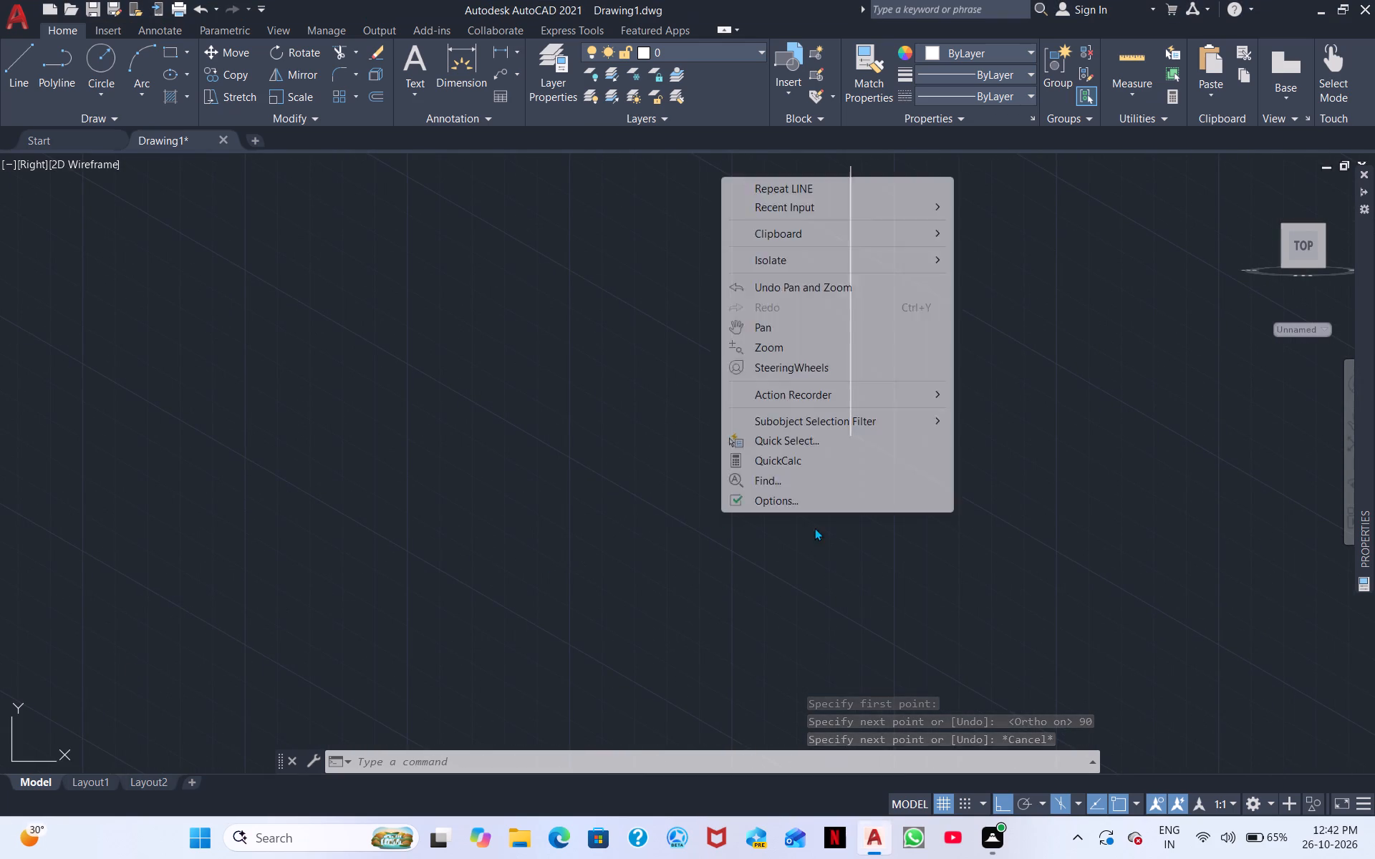
{"action": "left_click", "coordinate": [848, 183]}
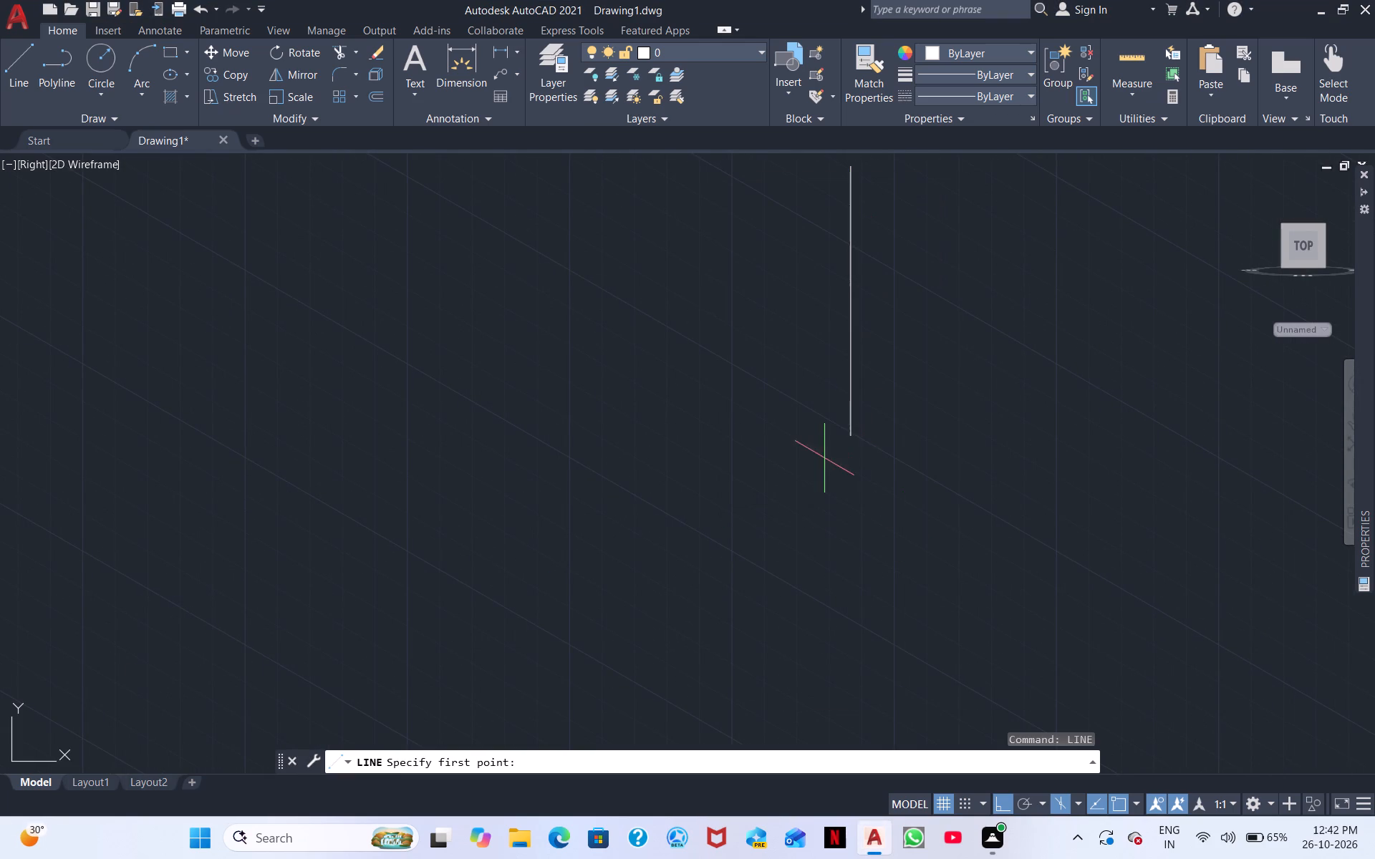
{"action": "left_click_drag", "start_coordinate": [855, 436], "coordinate": [843, 436]}
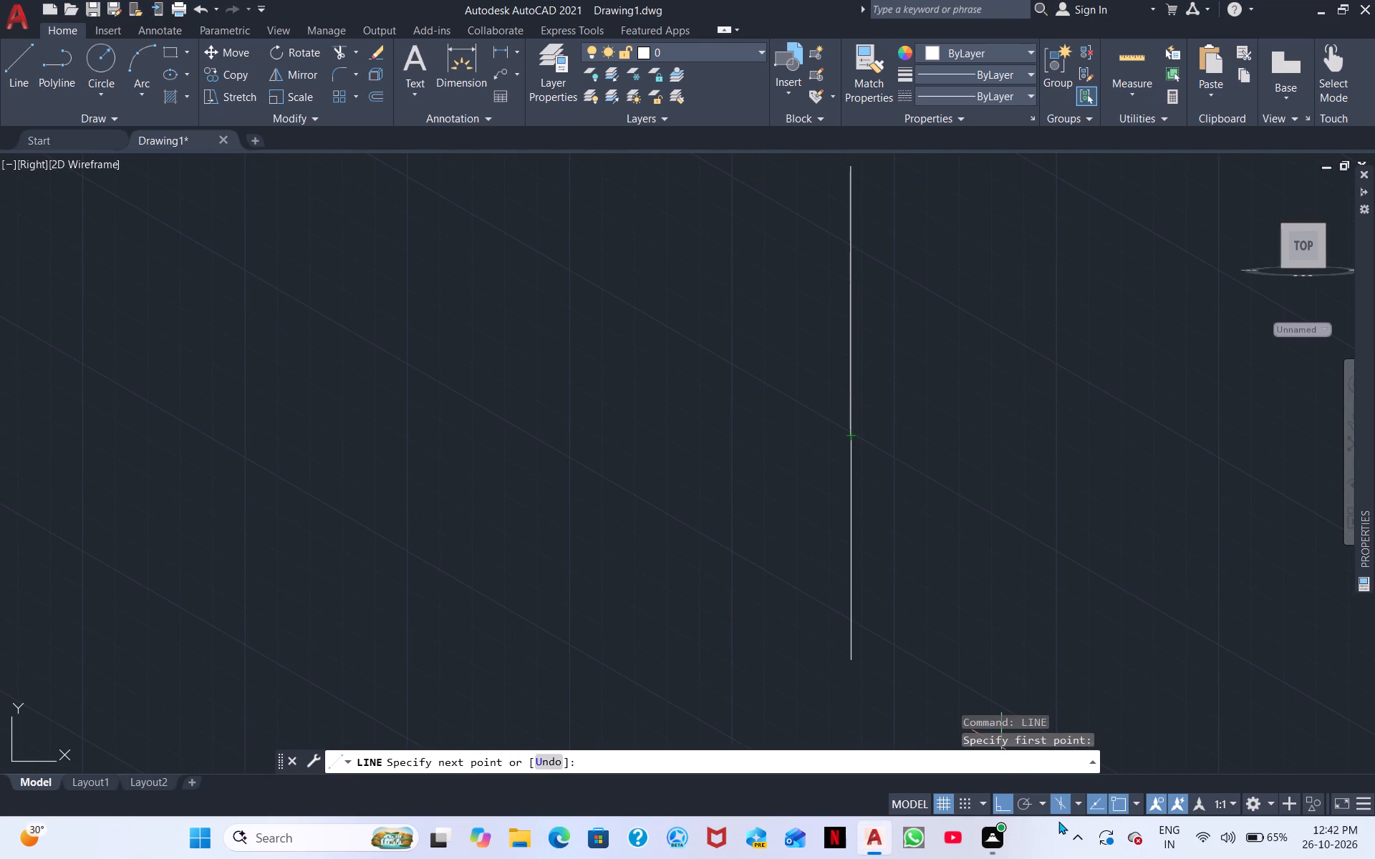
{"action": "left_click", "coordinate": [1002, 804]}
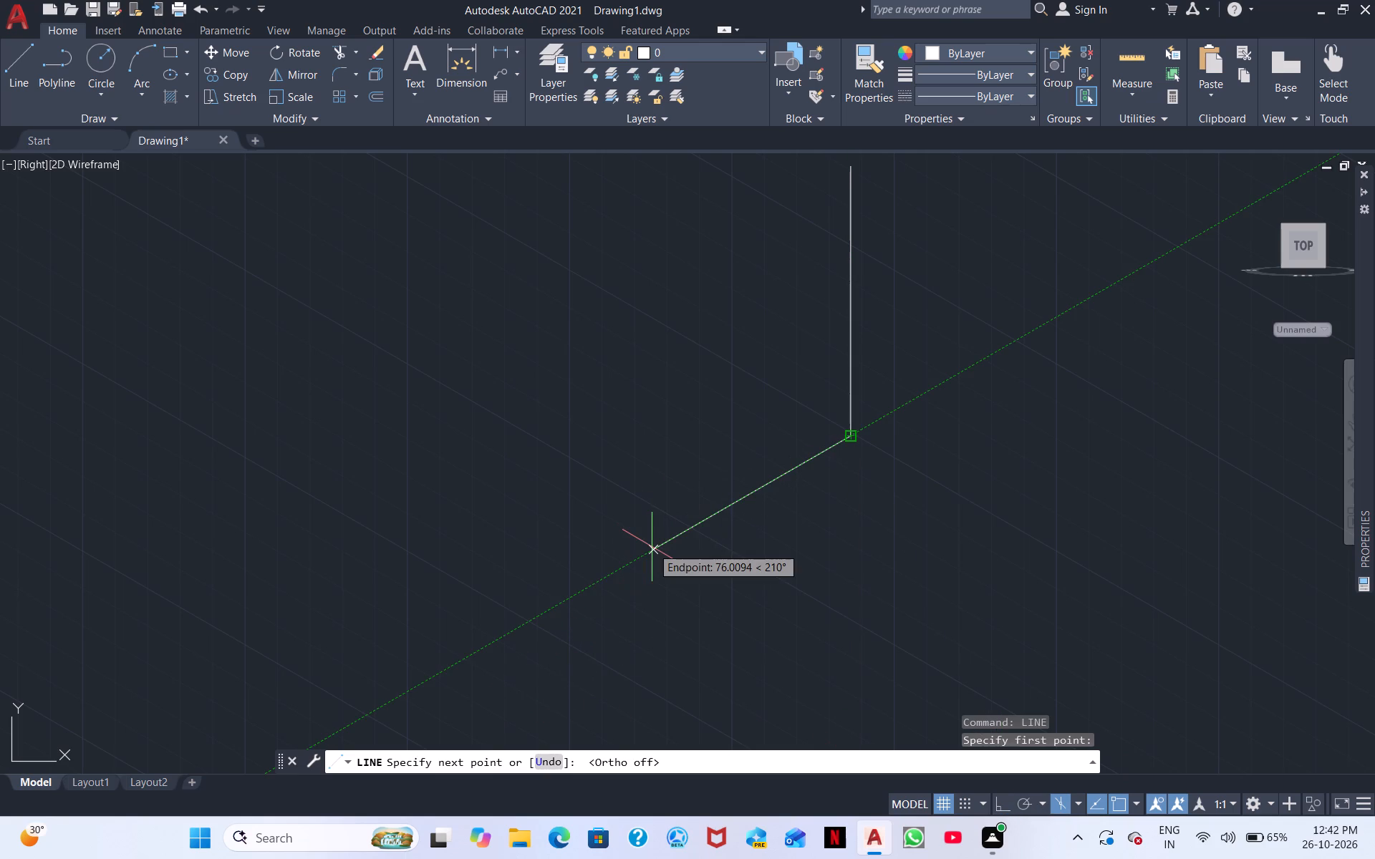
{"action": "type", "text": "61"}
{"action": "key", "text": "Return"}
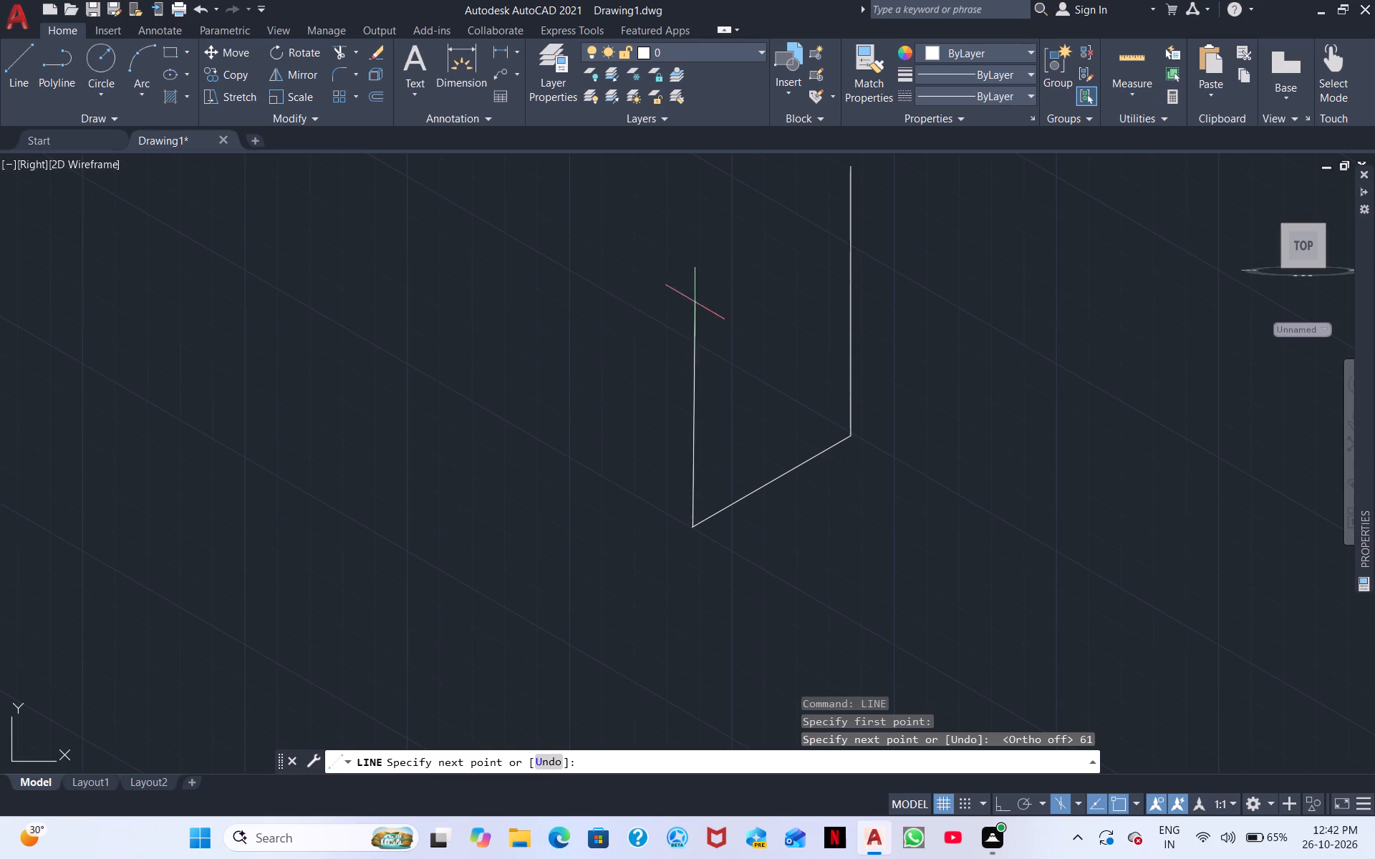
With Ortho on, draw a vertical line 89 long upward from the sloping line's free endpoint, and end the line chain with Ortho off.
{"action": "left_click", "coordinate": [1004, 805]}
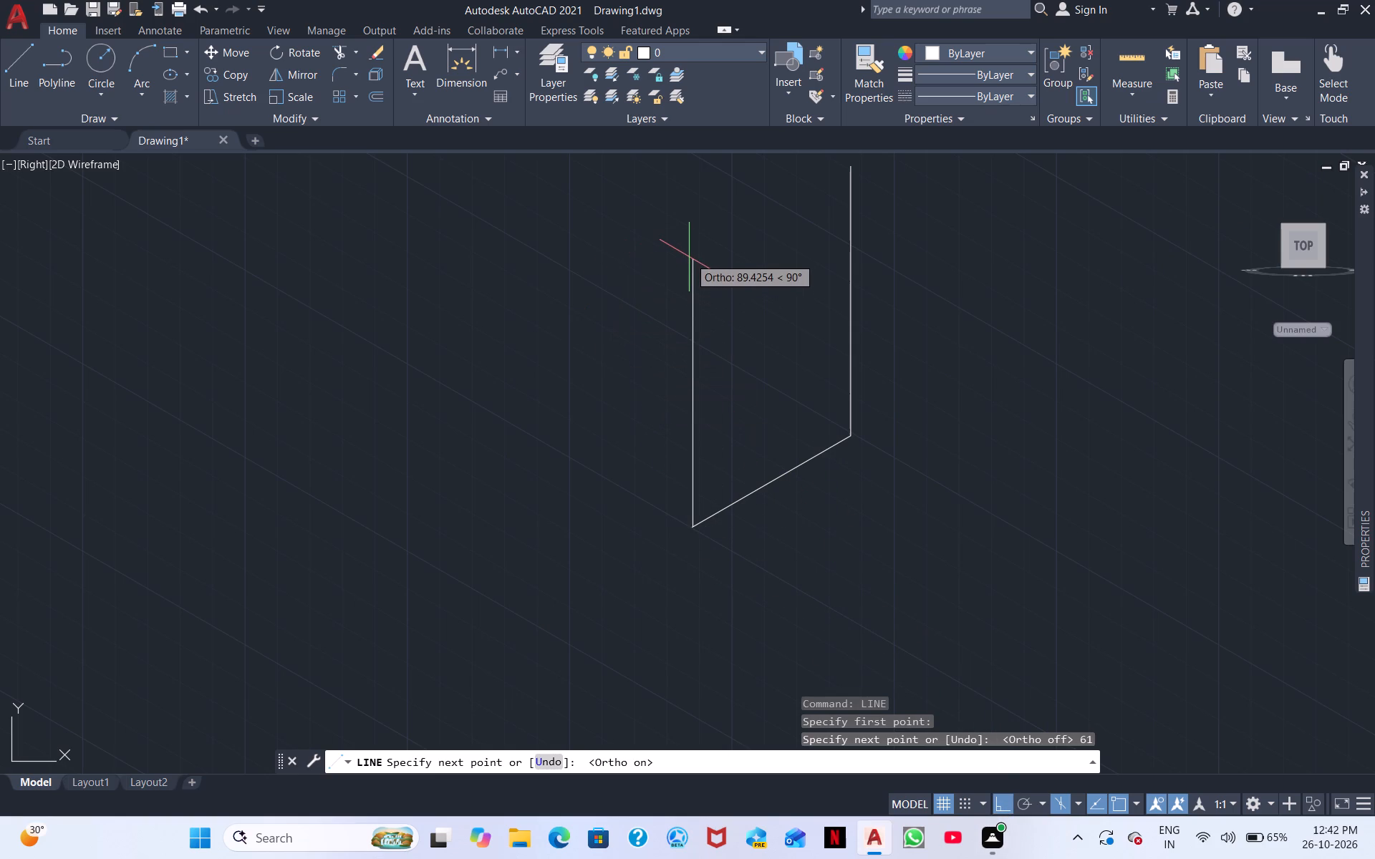
{"action": "type", "text": "89"}
{"action": "key", "text": "Return"}
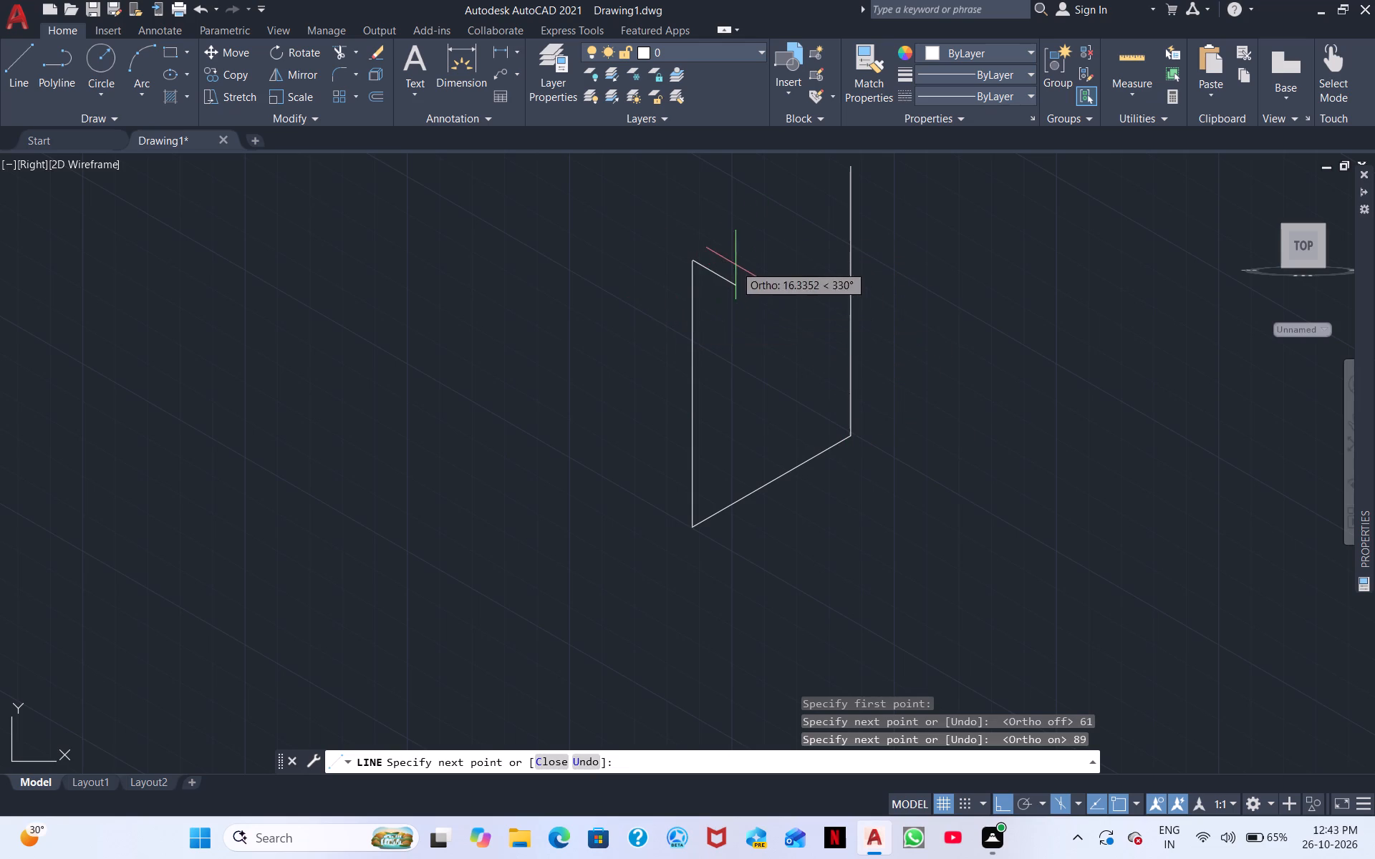
{"action": "left_click", "coordinate": [1000, 806]}
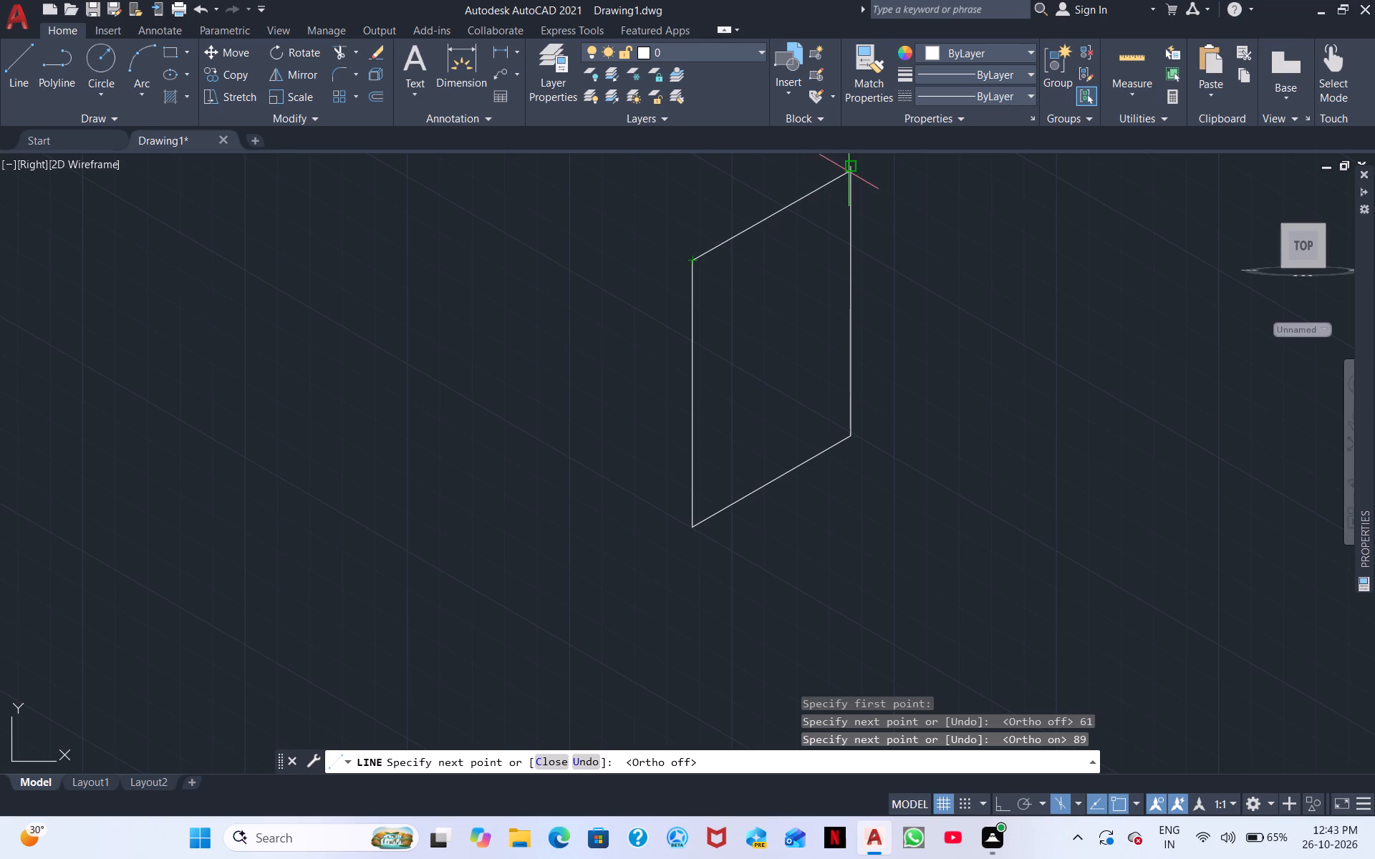
{"action": "scroll", "coordinate": [725, 256], "scroll_direction": "down", "scroll_amount": 2}
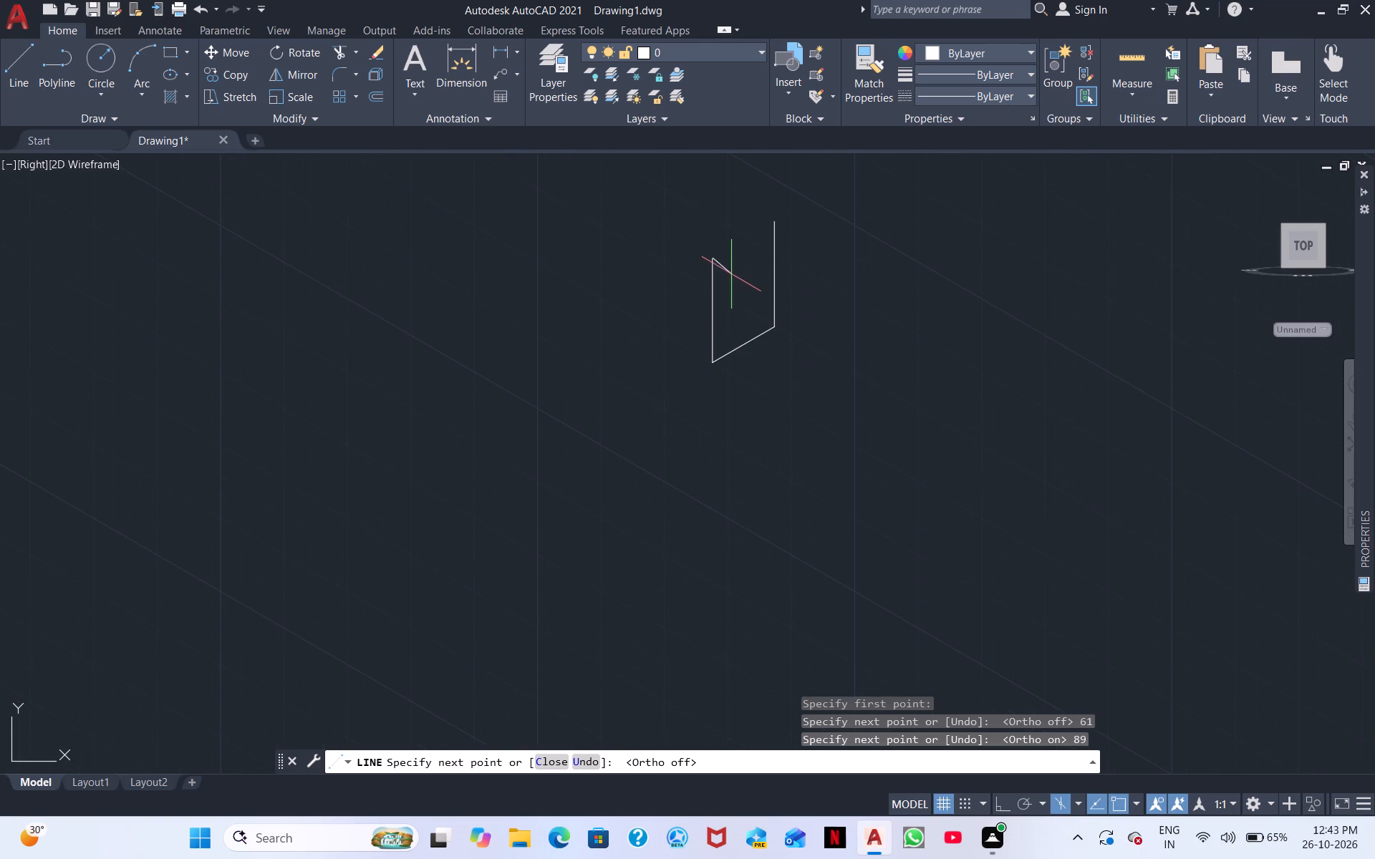
{"action": "key", "text": "Escape"}
{"action": "middle_click_drag", "start_coordinate": [749, 341], "coordinate": [811, 576]}
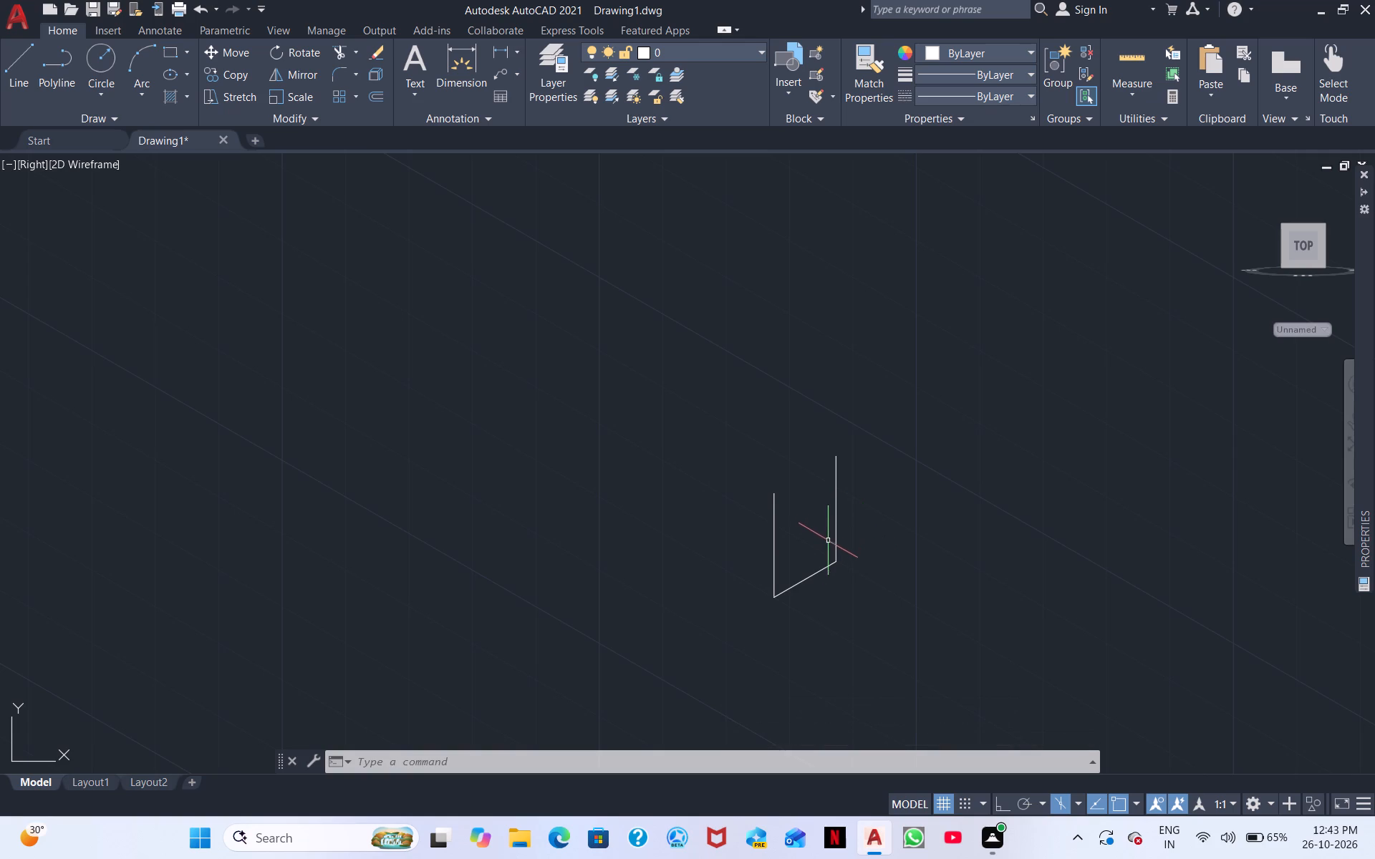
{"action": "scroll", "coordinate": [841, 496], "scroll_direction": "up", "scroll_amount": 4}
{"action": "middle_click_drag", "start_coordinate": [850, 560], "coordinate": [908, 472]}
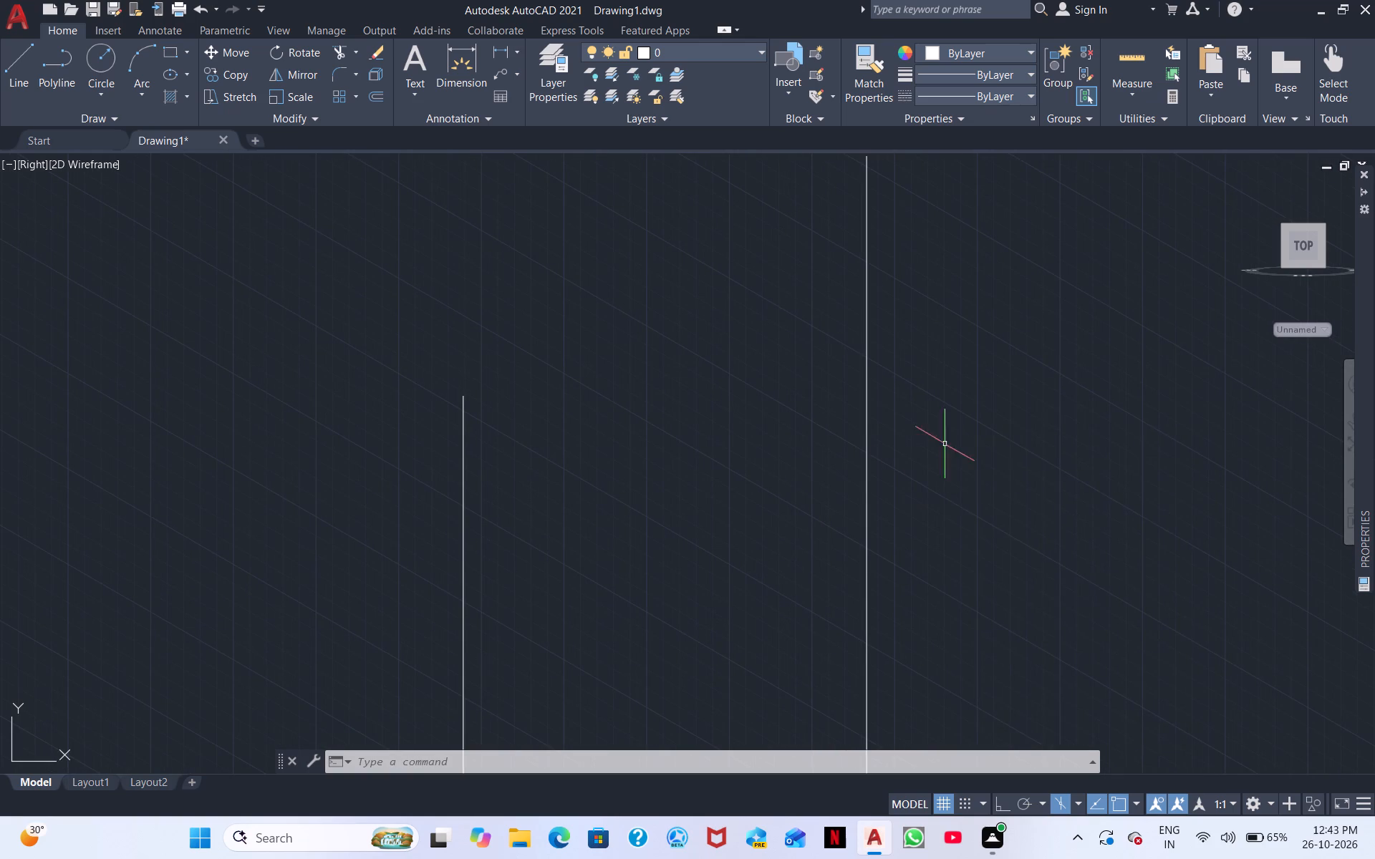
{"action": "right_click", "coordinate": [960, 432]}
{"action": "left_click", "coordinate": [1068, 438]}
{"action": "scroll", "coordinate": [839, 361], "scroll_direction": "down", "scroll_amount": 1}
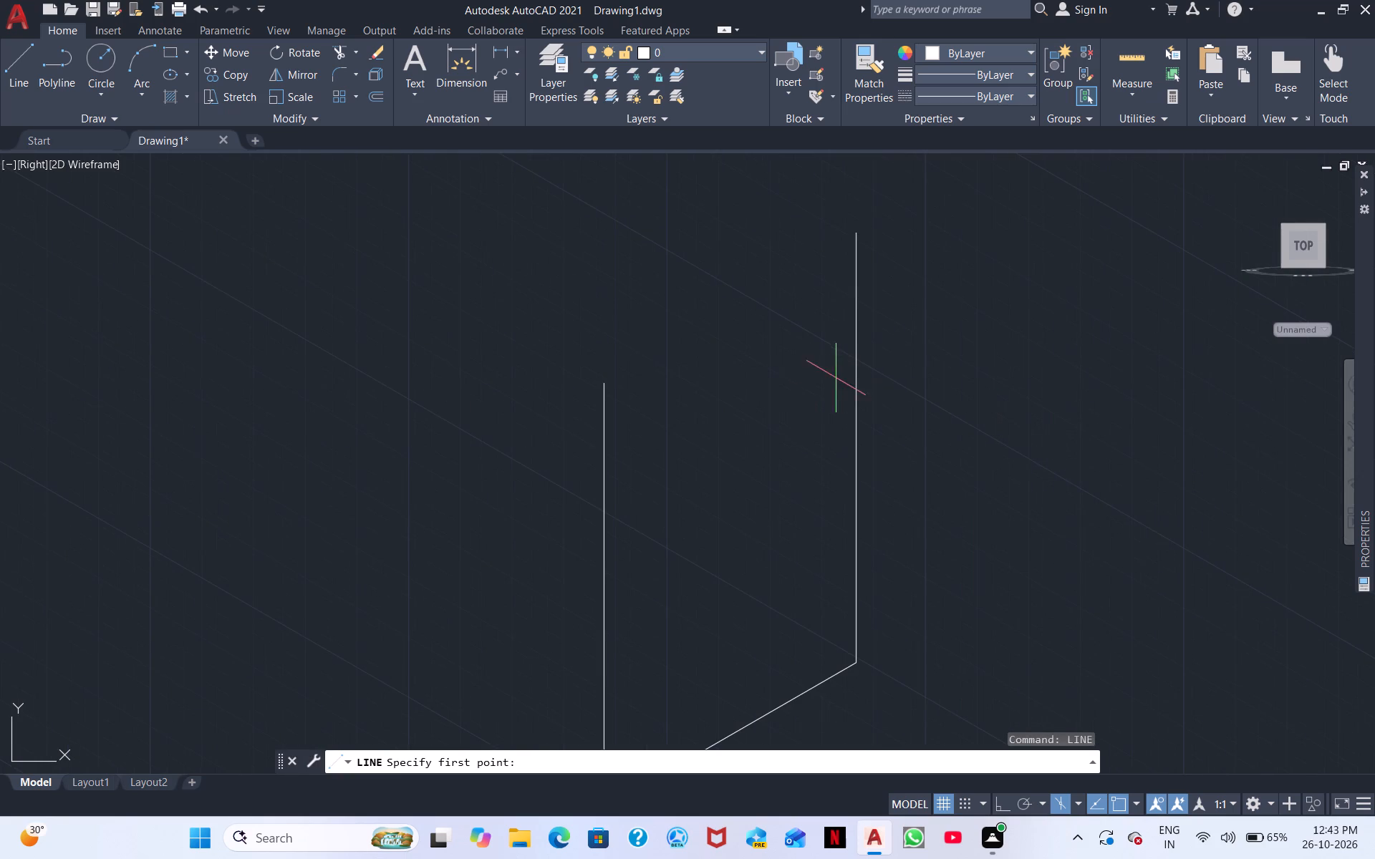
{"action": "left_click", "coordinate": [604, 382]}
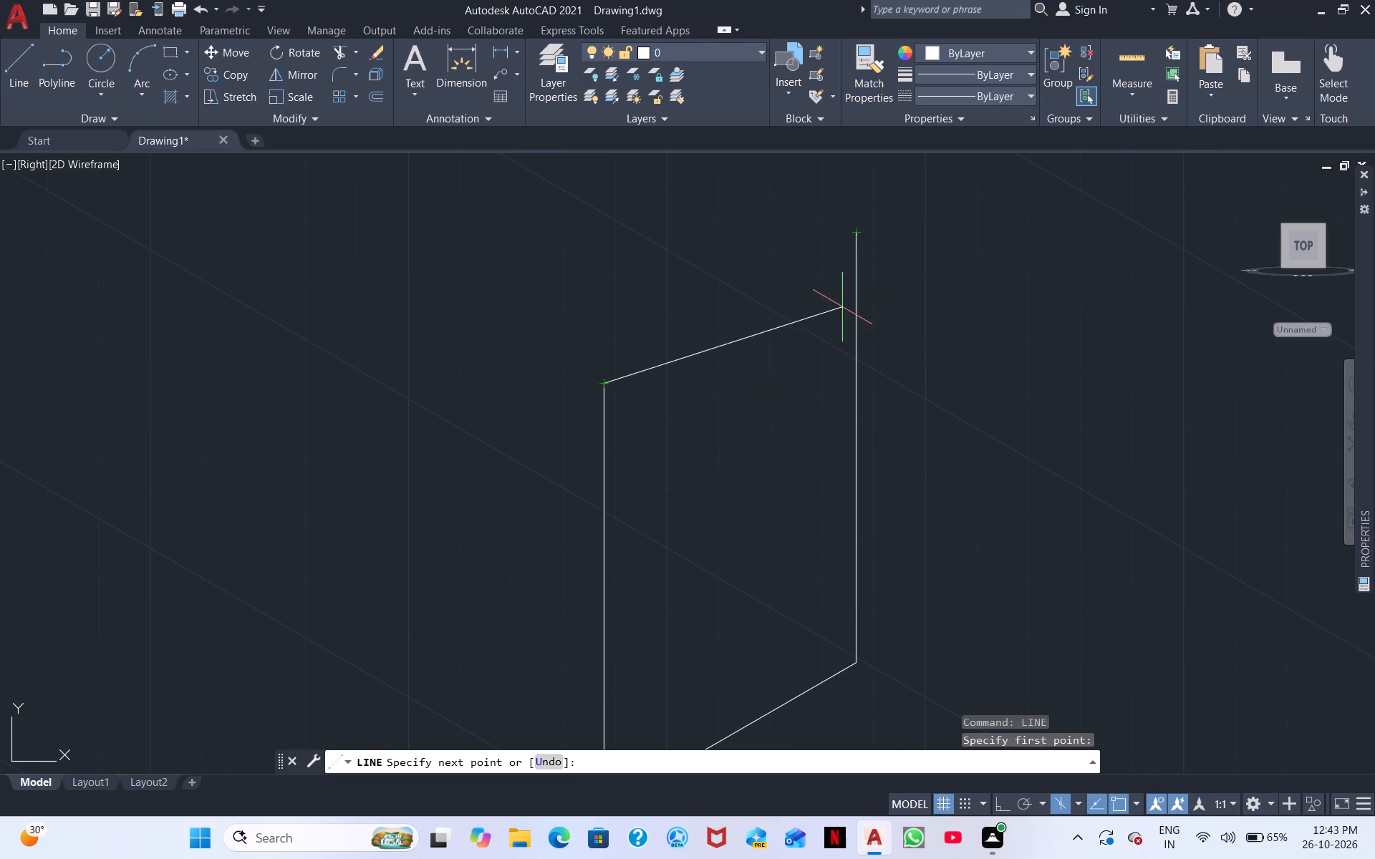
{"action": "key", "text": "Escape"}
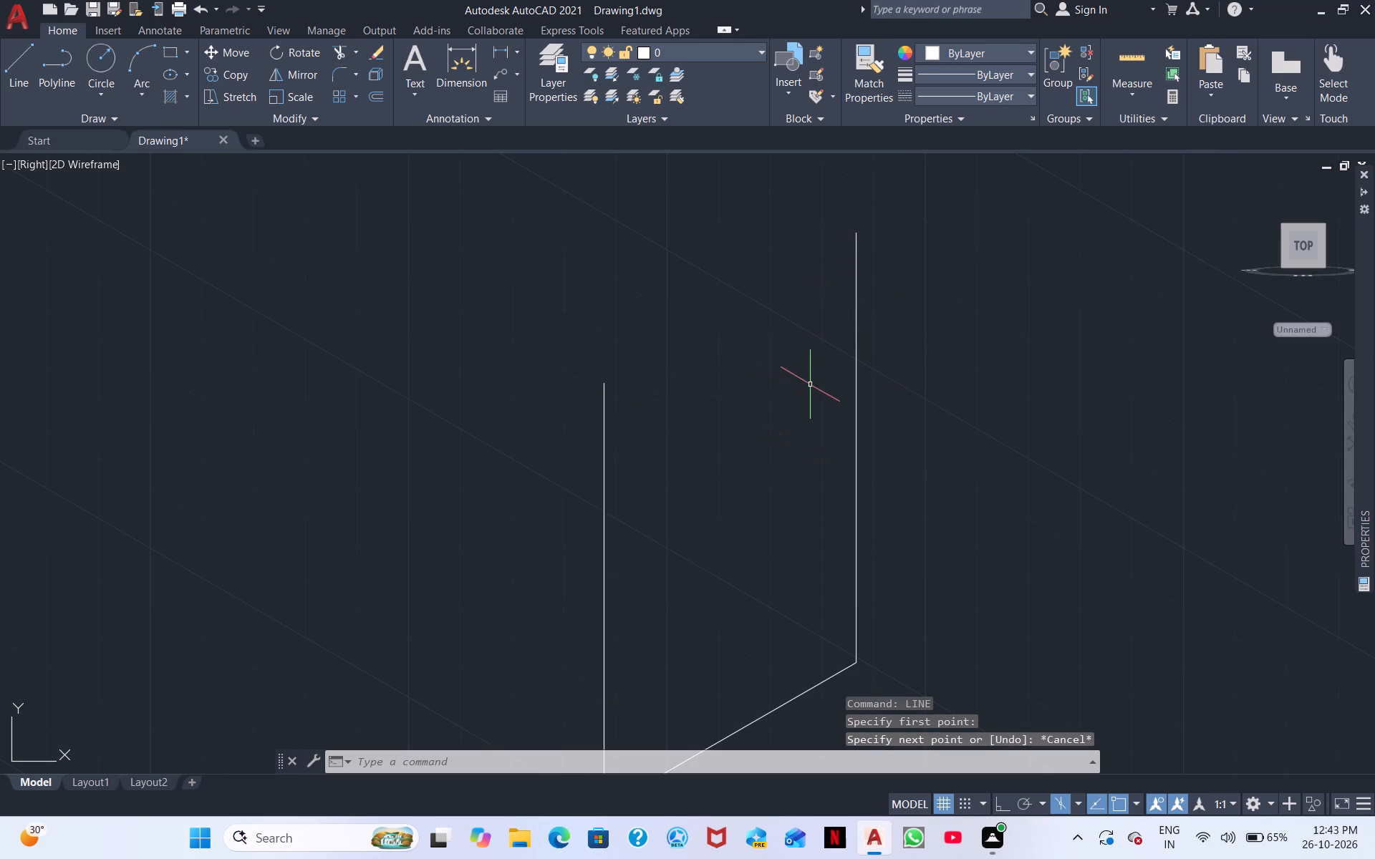
Erase the three connected lines, two vertical and one sloping, of the open figure.
{"action": "middle_click_drag", "start_coordinate": [816, 405], "coordinate": [769, 639]}
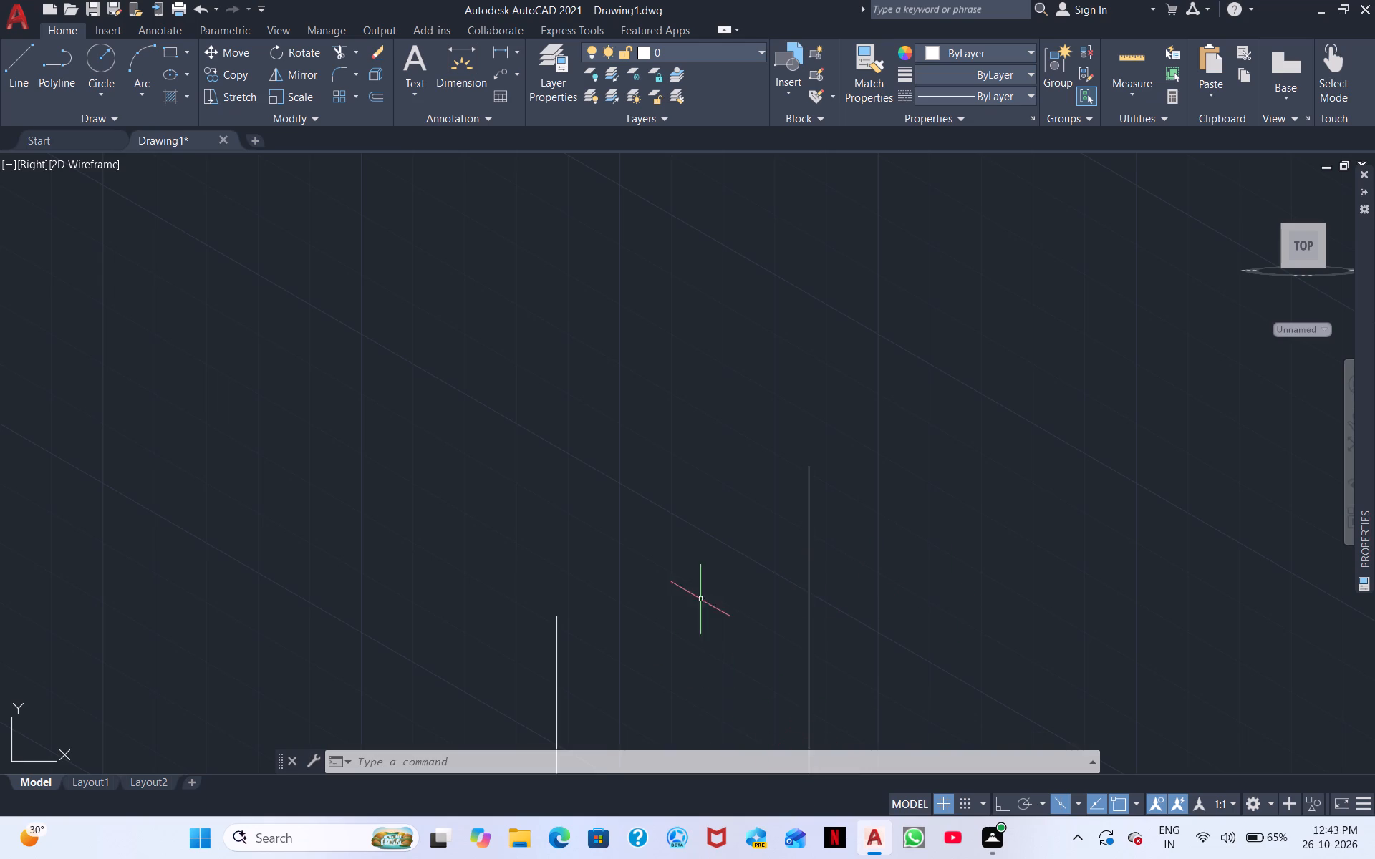
{"action": "scroll", "coordinate": [688, 584], "scroll_direction": "down", "scroll_amount": 2}
{"action": "middle_click_drag", "start_coordinate": [672, 608], "coordinate": [673, 462]}
{"action": "left_click_drag", "start_coordinate": [781, 640], "coordinate": [777, 626]}
{"action": "left_click", "coordinate": [624, 359]}
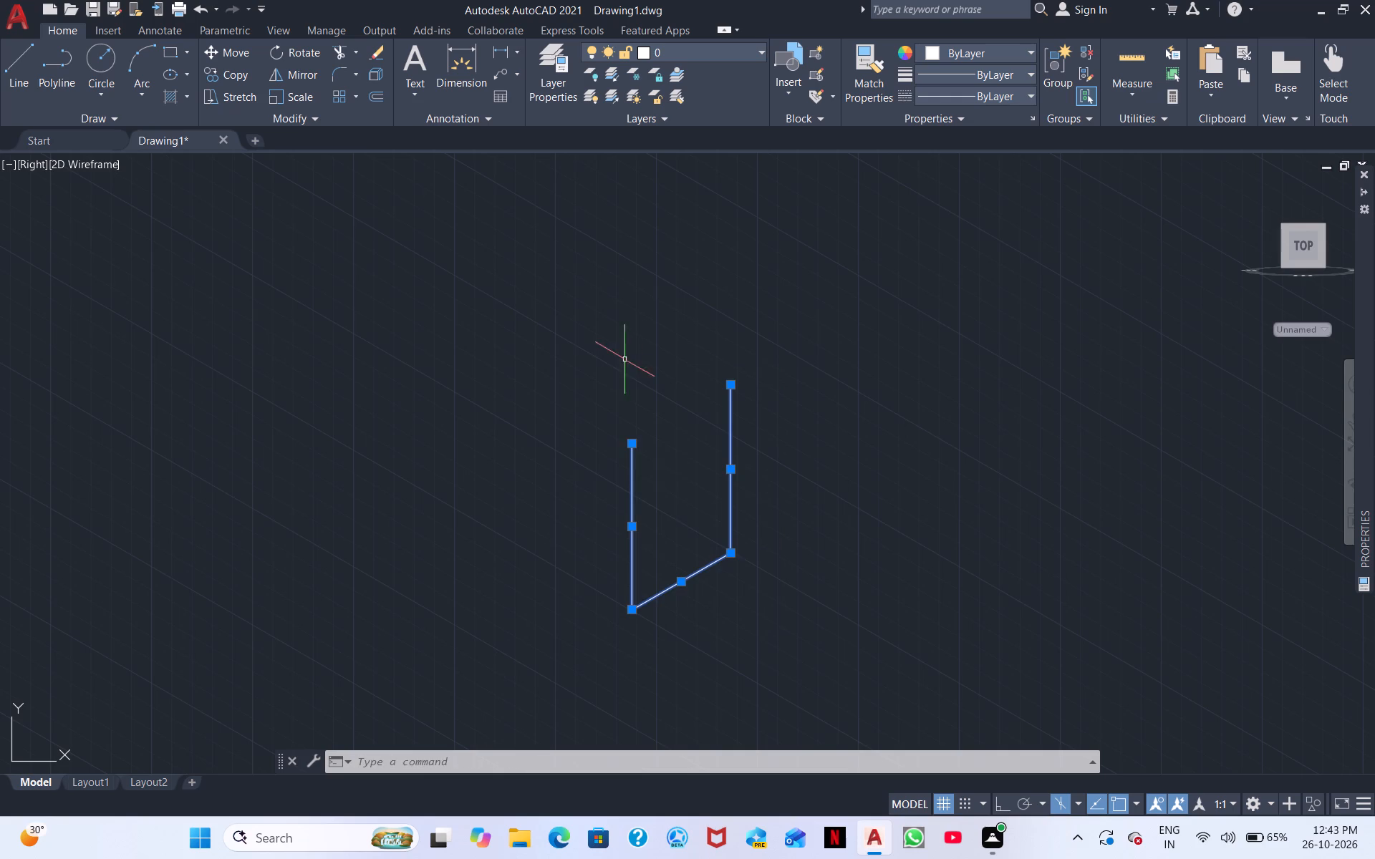
{"action": "right_click", "coordinate": [1028, 505]}
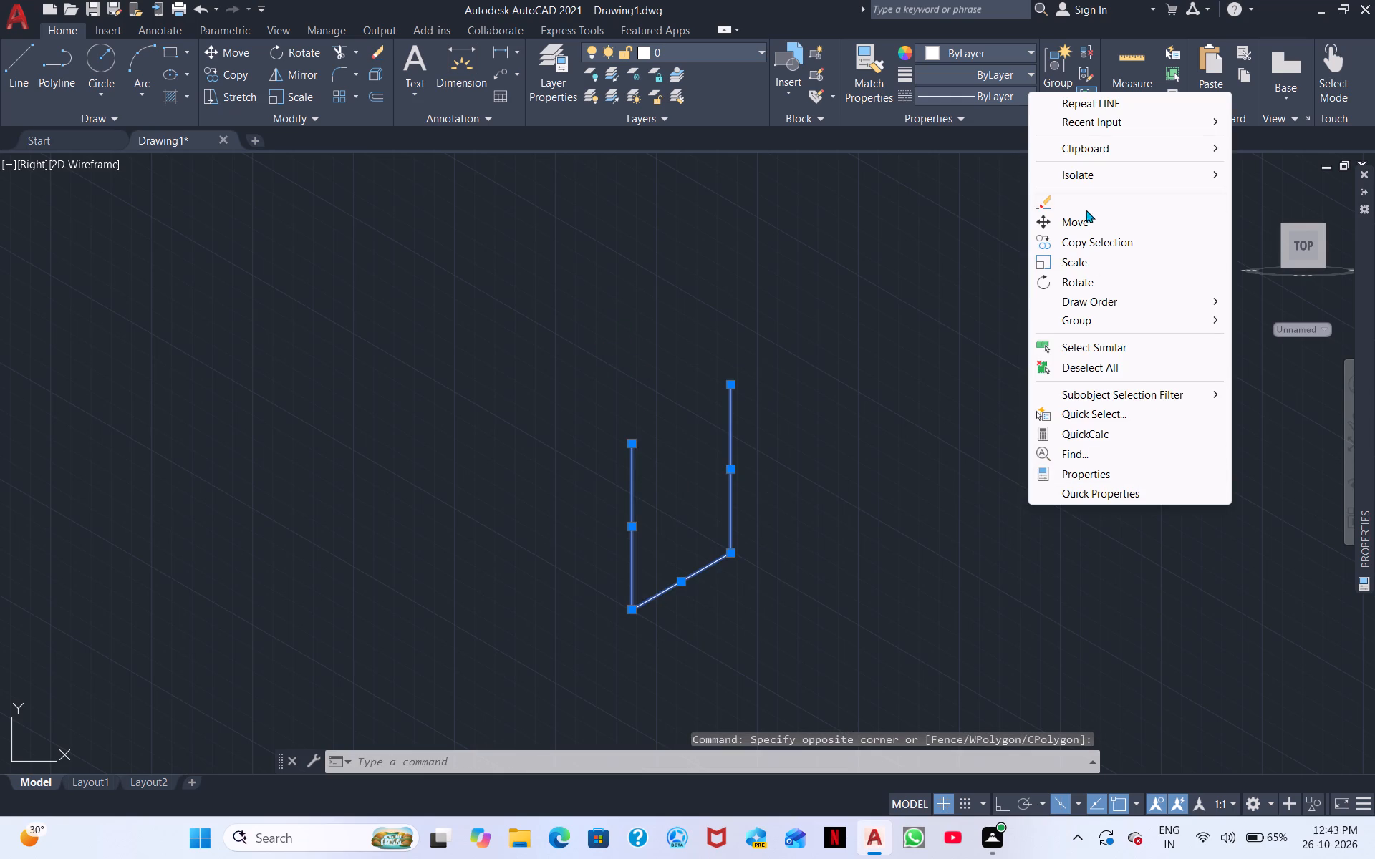
{"action": "left_click", "coordinate": [1092, 205]}
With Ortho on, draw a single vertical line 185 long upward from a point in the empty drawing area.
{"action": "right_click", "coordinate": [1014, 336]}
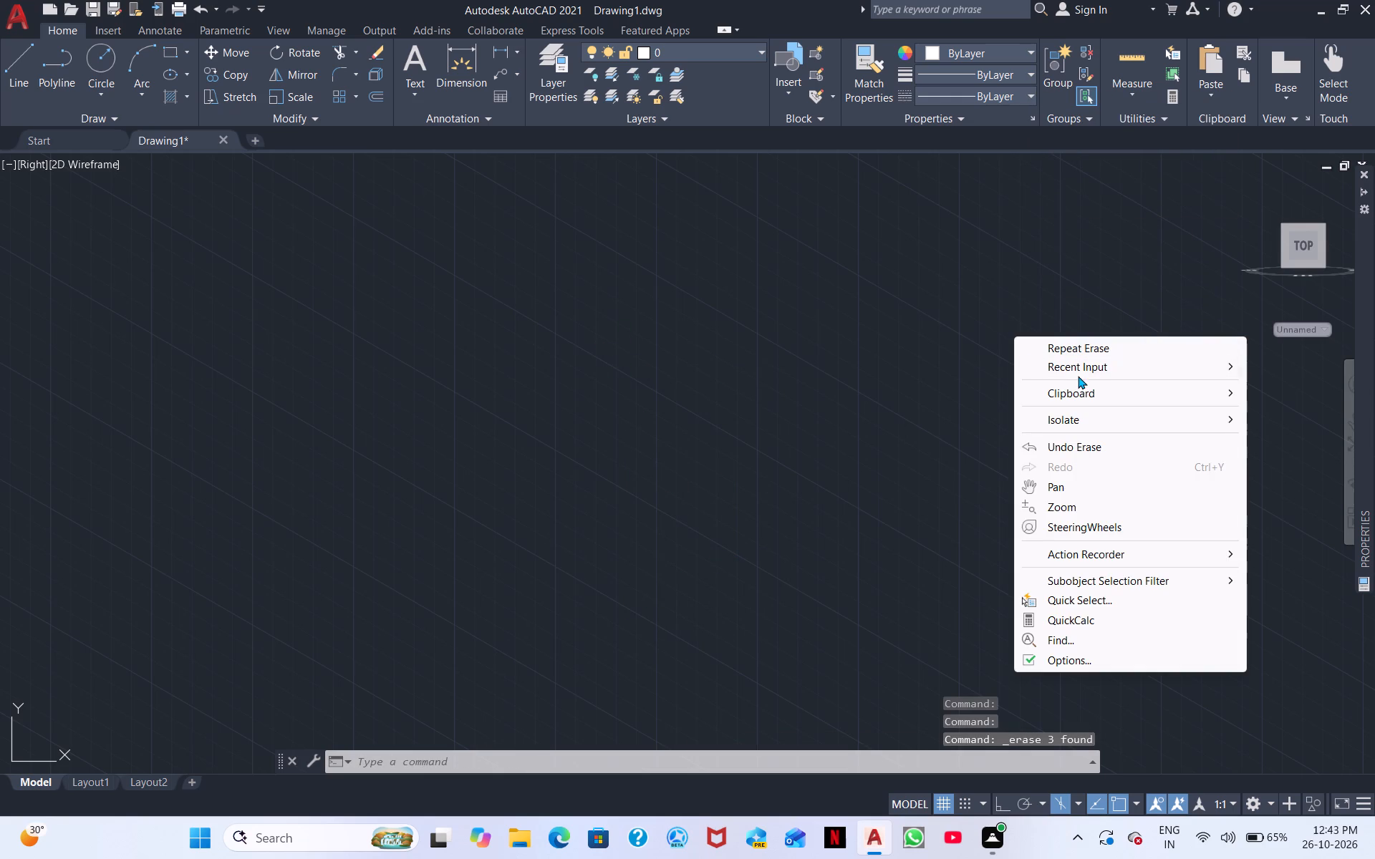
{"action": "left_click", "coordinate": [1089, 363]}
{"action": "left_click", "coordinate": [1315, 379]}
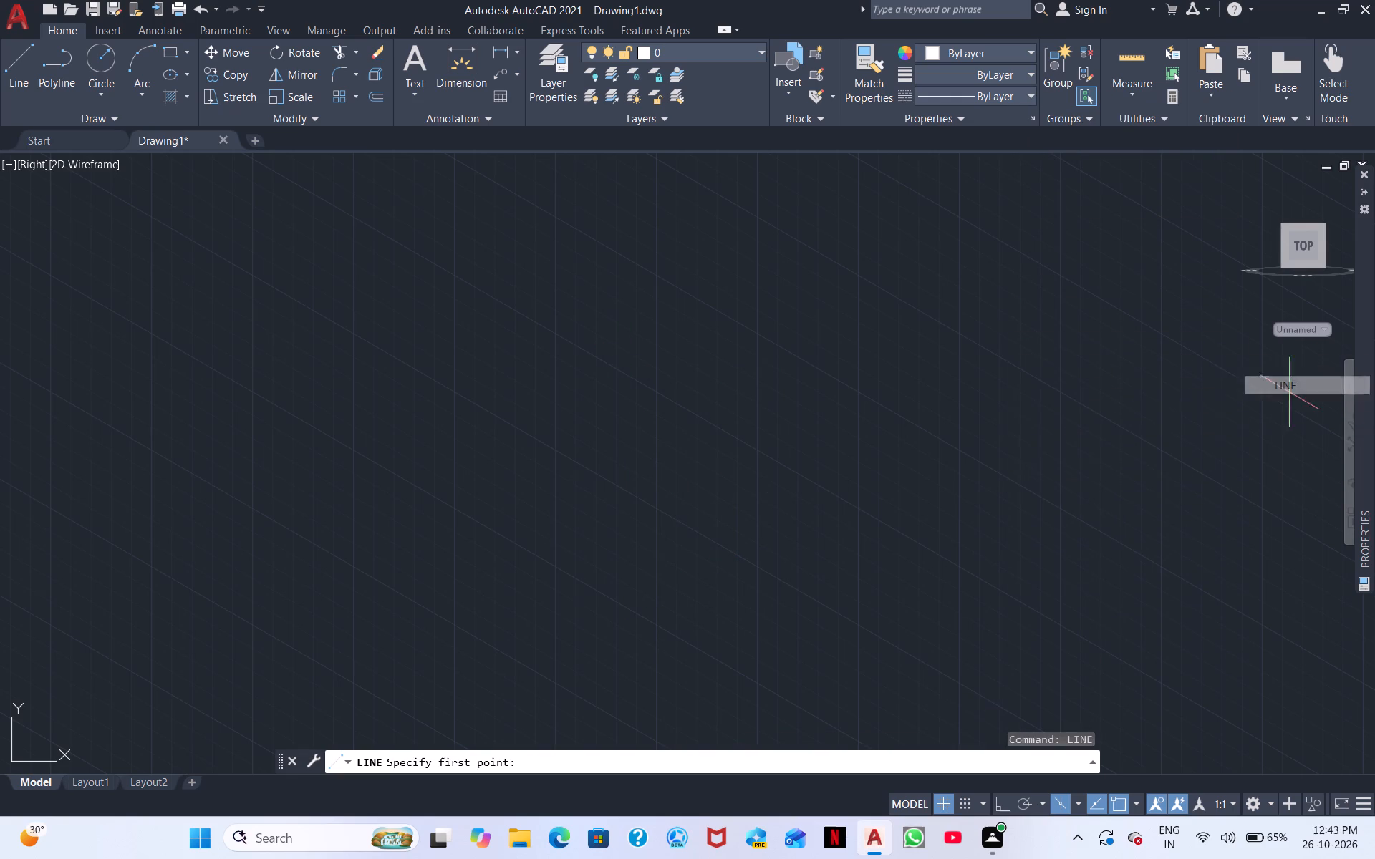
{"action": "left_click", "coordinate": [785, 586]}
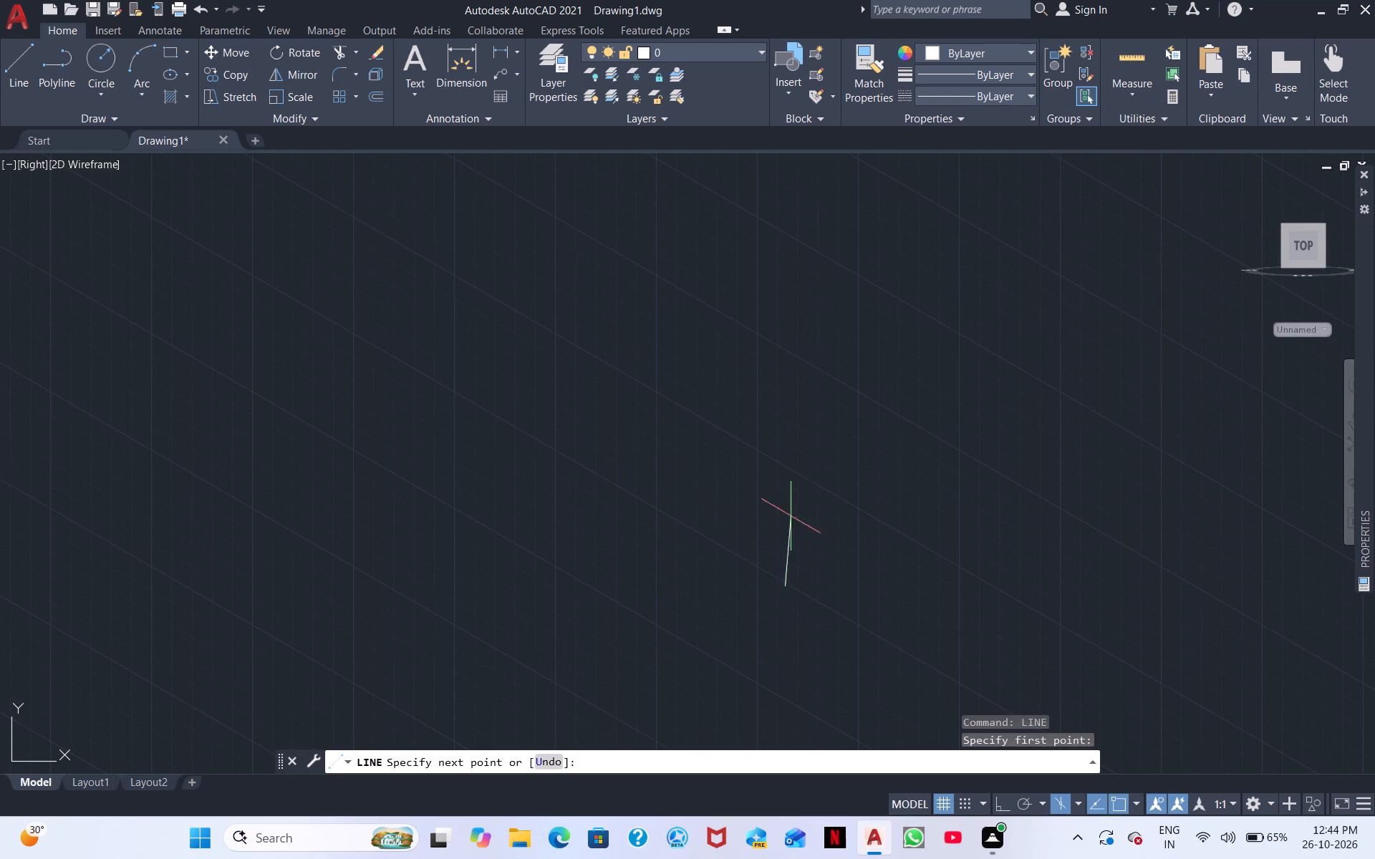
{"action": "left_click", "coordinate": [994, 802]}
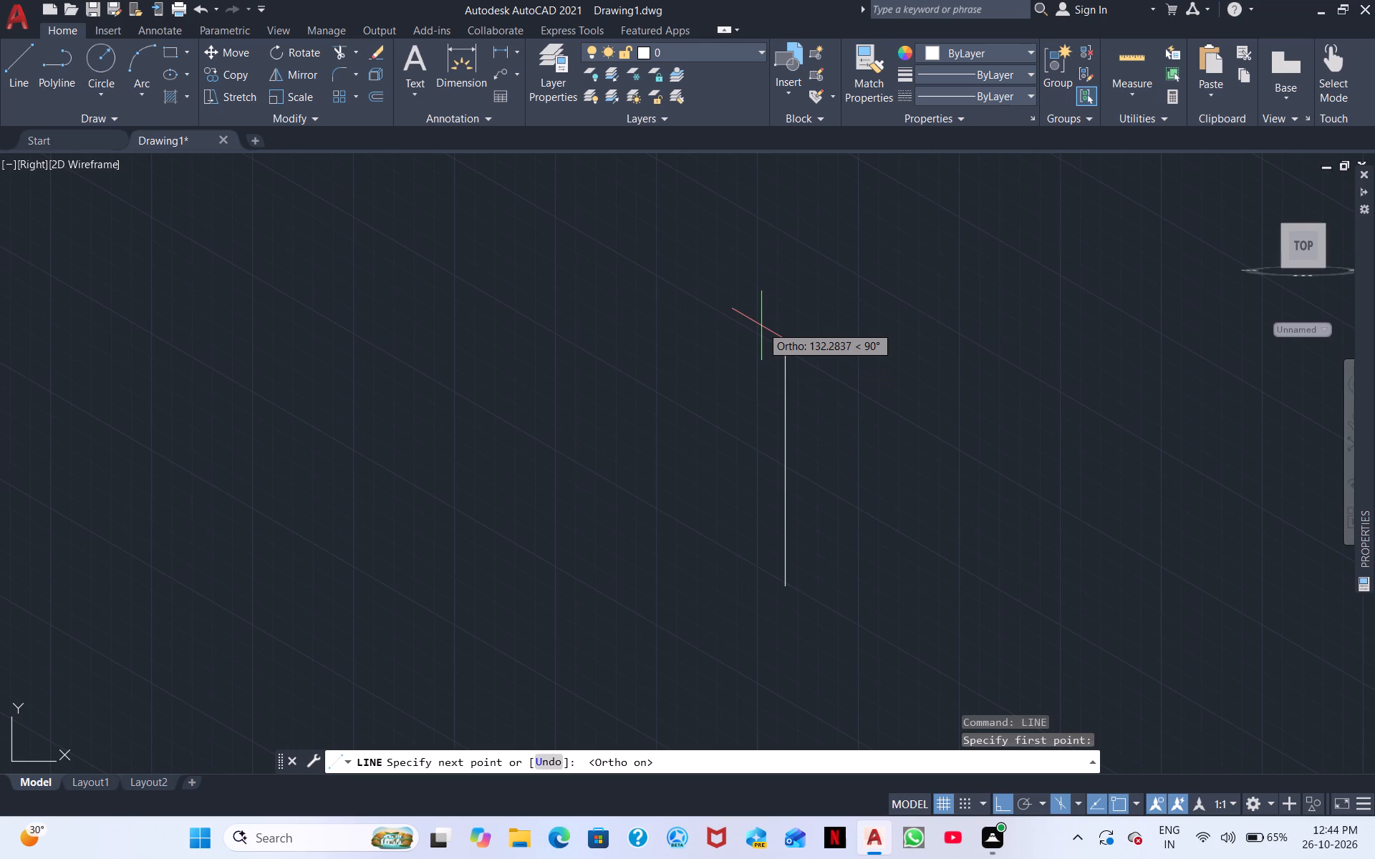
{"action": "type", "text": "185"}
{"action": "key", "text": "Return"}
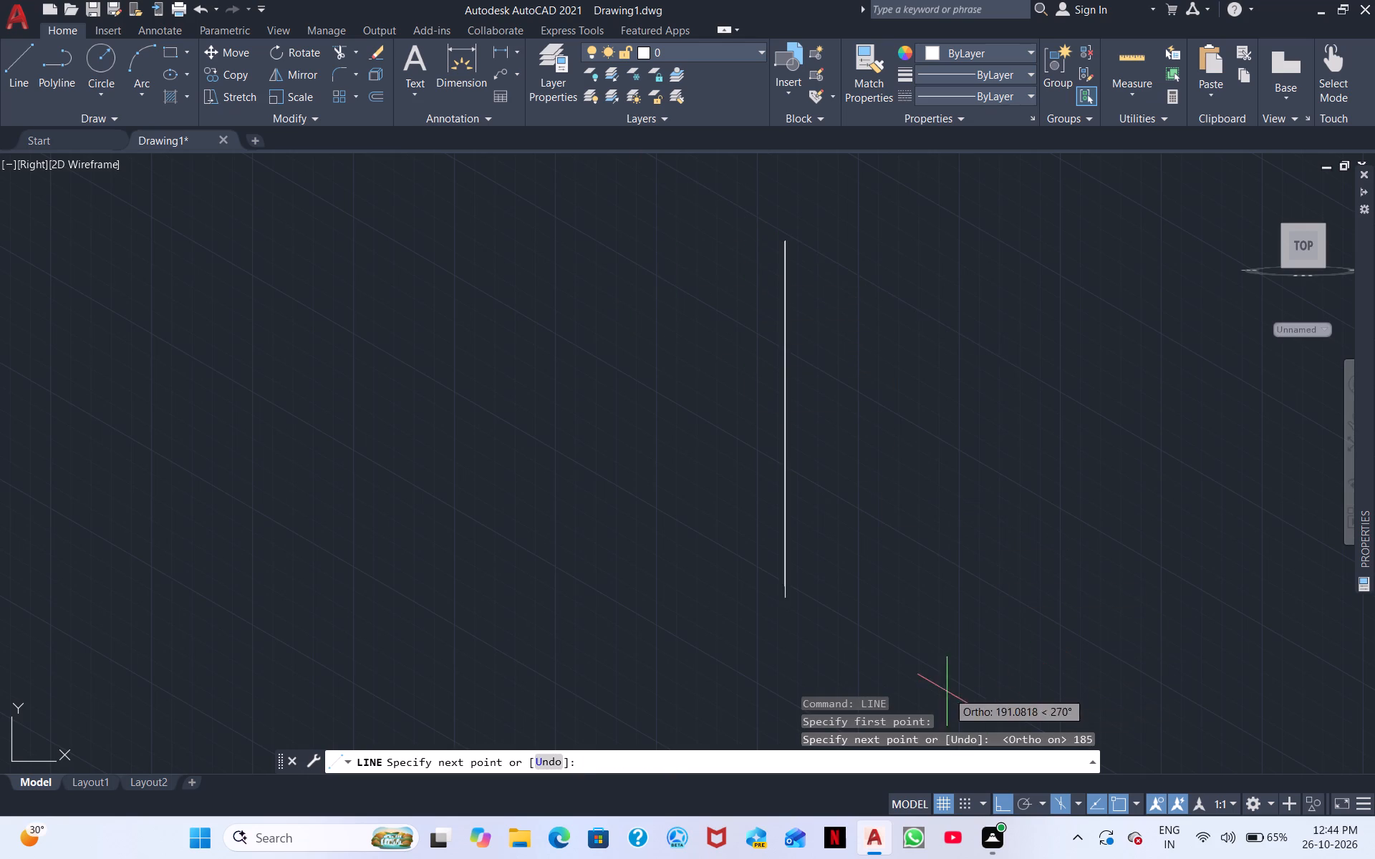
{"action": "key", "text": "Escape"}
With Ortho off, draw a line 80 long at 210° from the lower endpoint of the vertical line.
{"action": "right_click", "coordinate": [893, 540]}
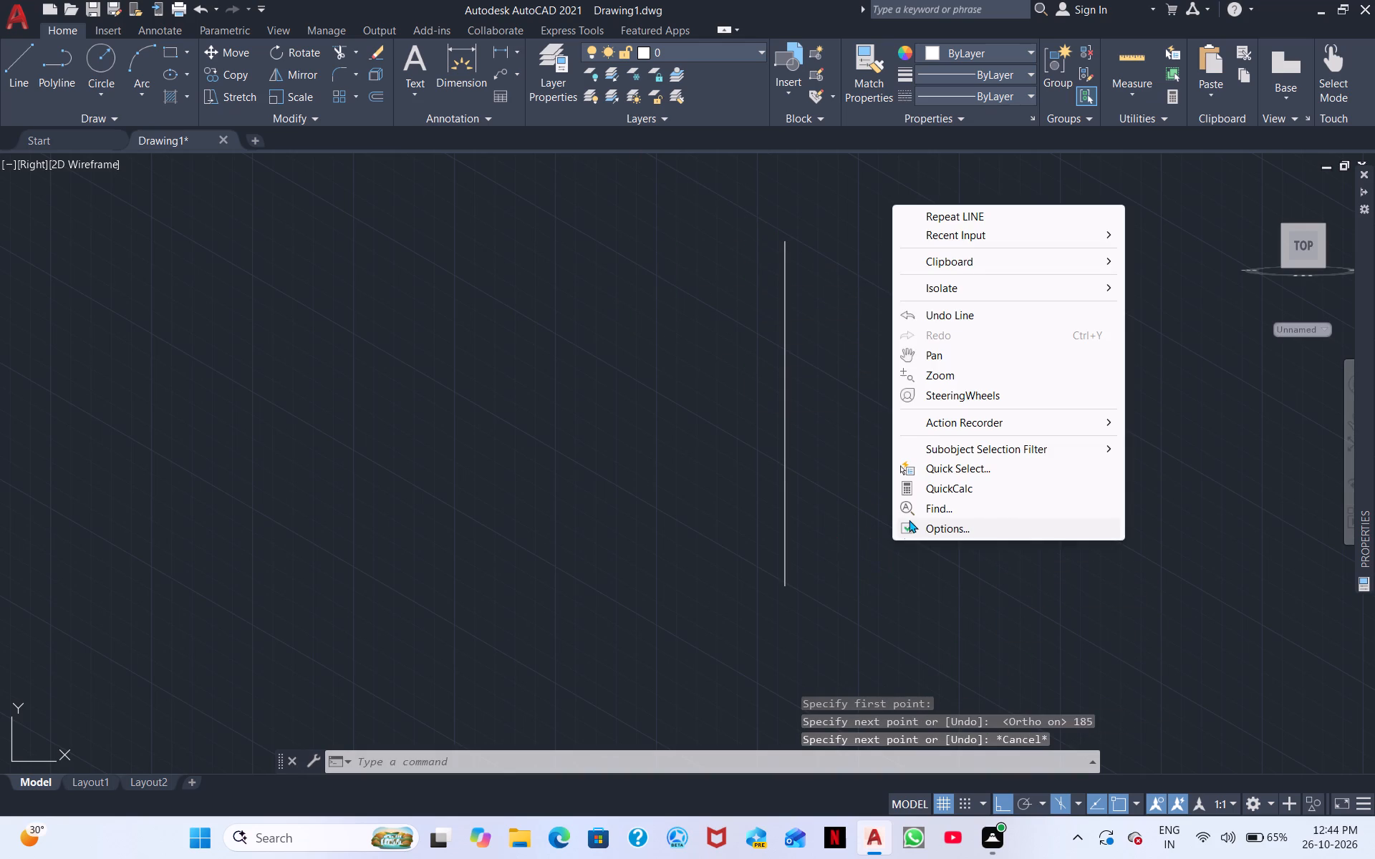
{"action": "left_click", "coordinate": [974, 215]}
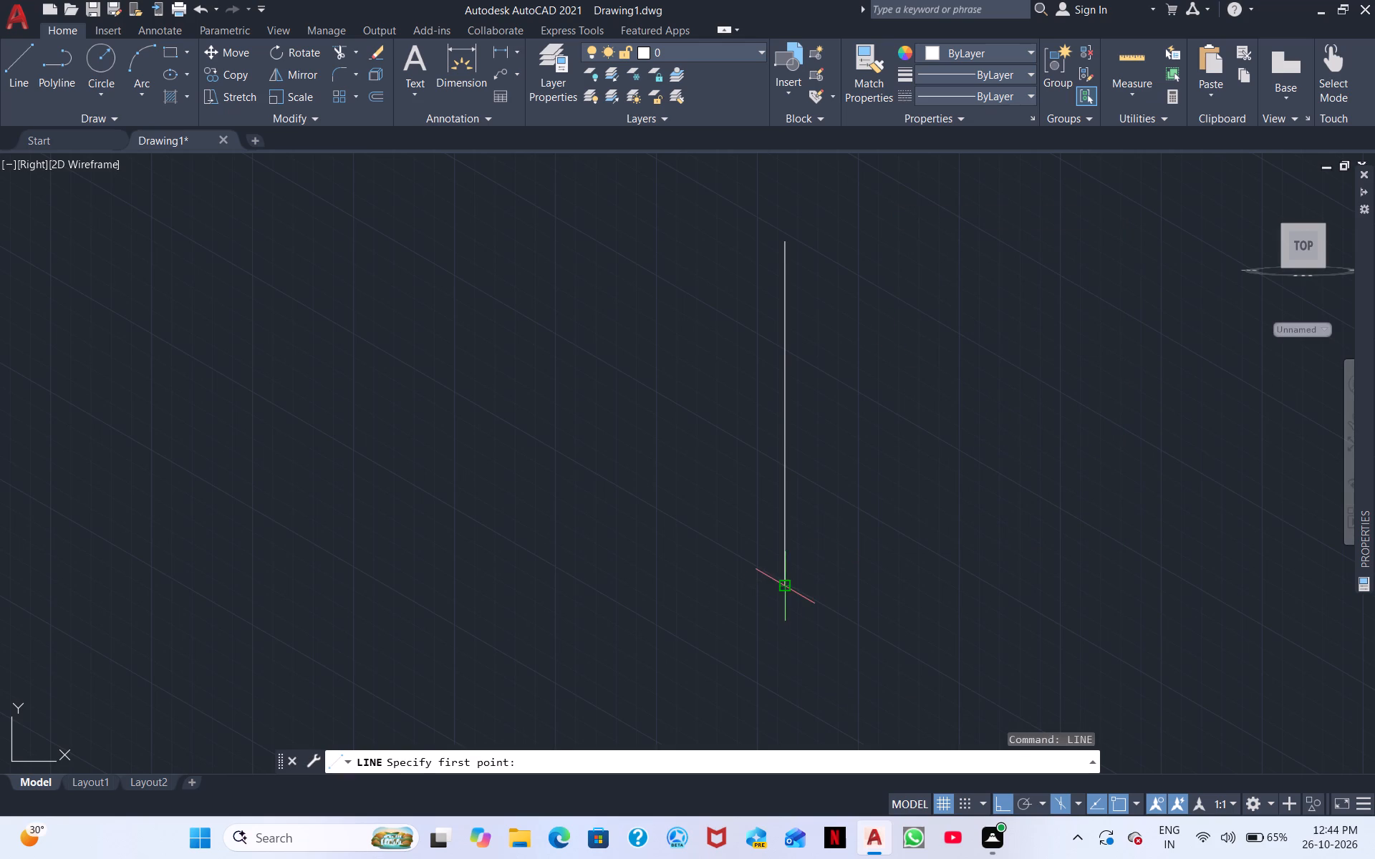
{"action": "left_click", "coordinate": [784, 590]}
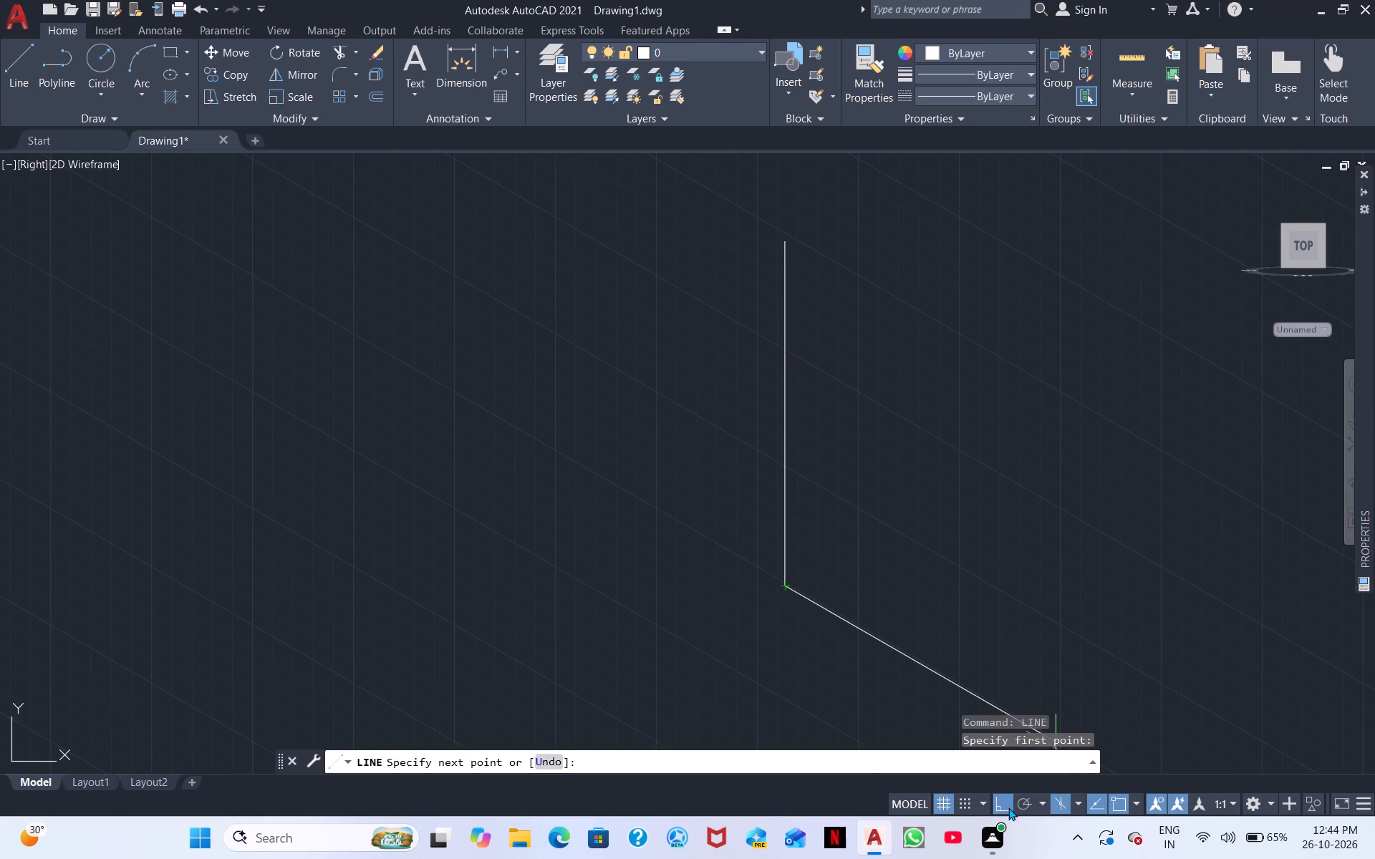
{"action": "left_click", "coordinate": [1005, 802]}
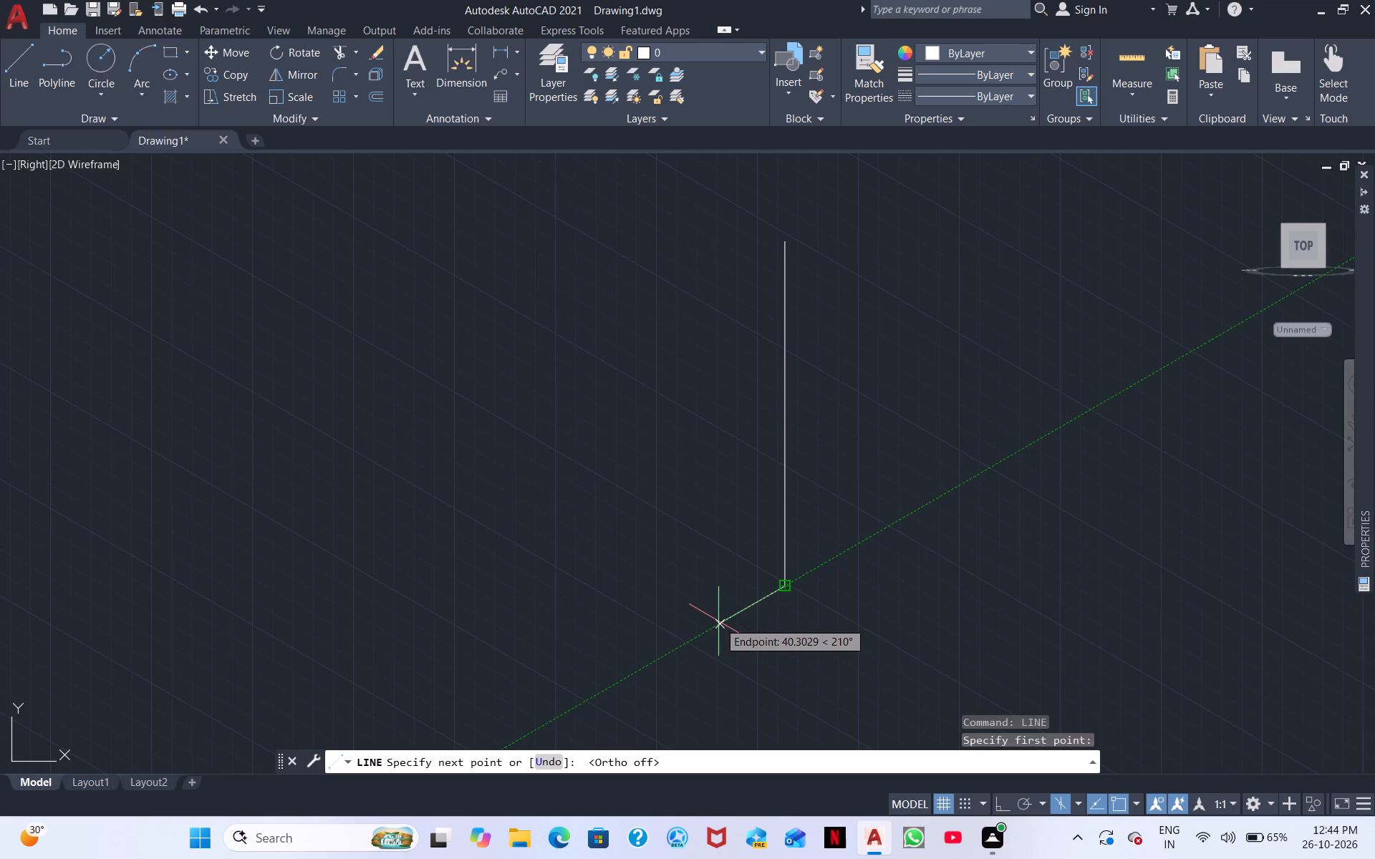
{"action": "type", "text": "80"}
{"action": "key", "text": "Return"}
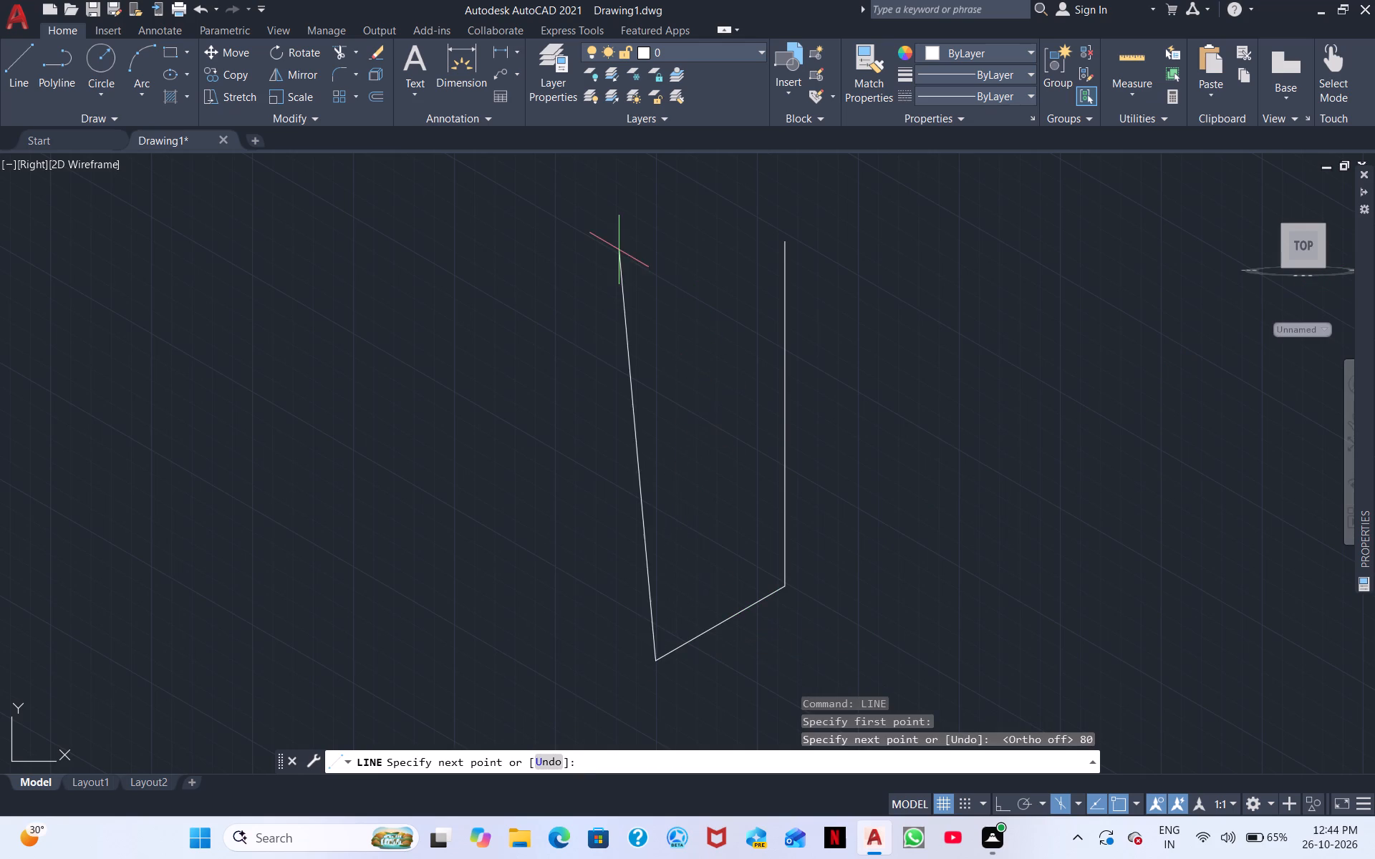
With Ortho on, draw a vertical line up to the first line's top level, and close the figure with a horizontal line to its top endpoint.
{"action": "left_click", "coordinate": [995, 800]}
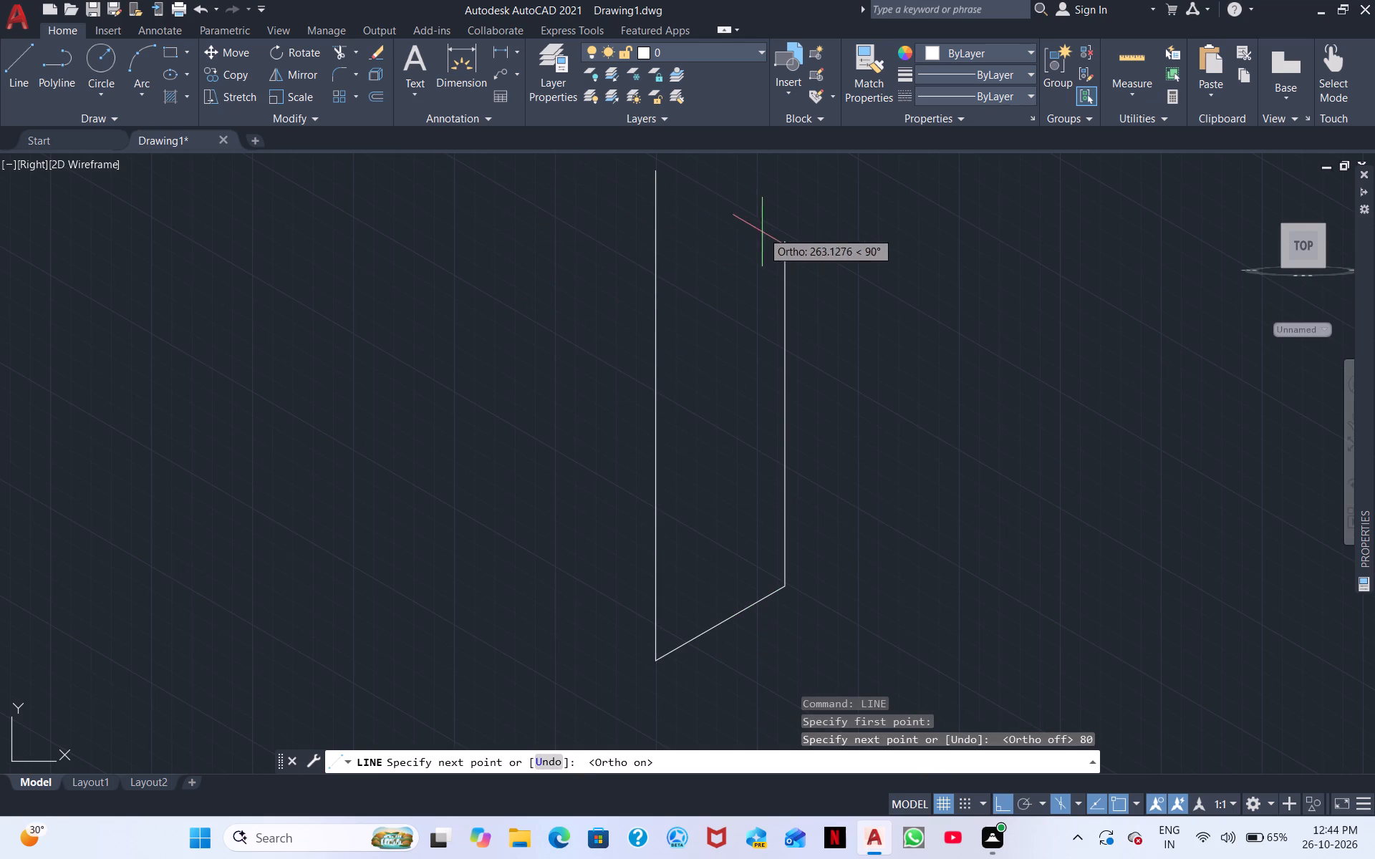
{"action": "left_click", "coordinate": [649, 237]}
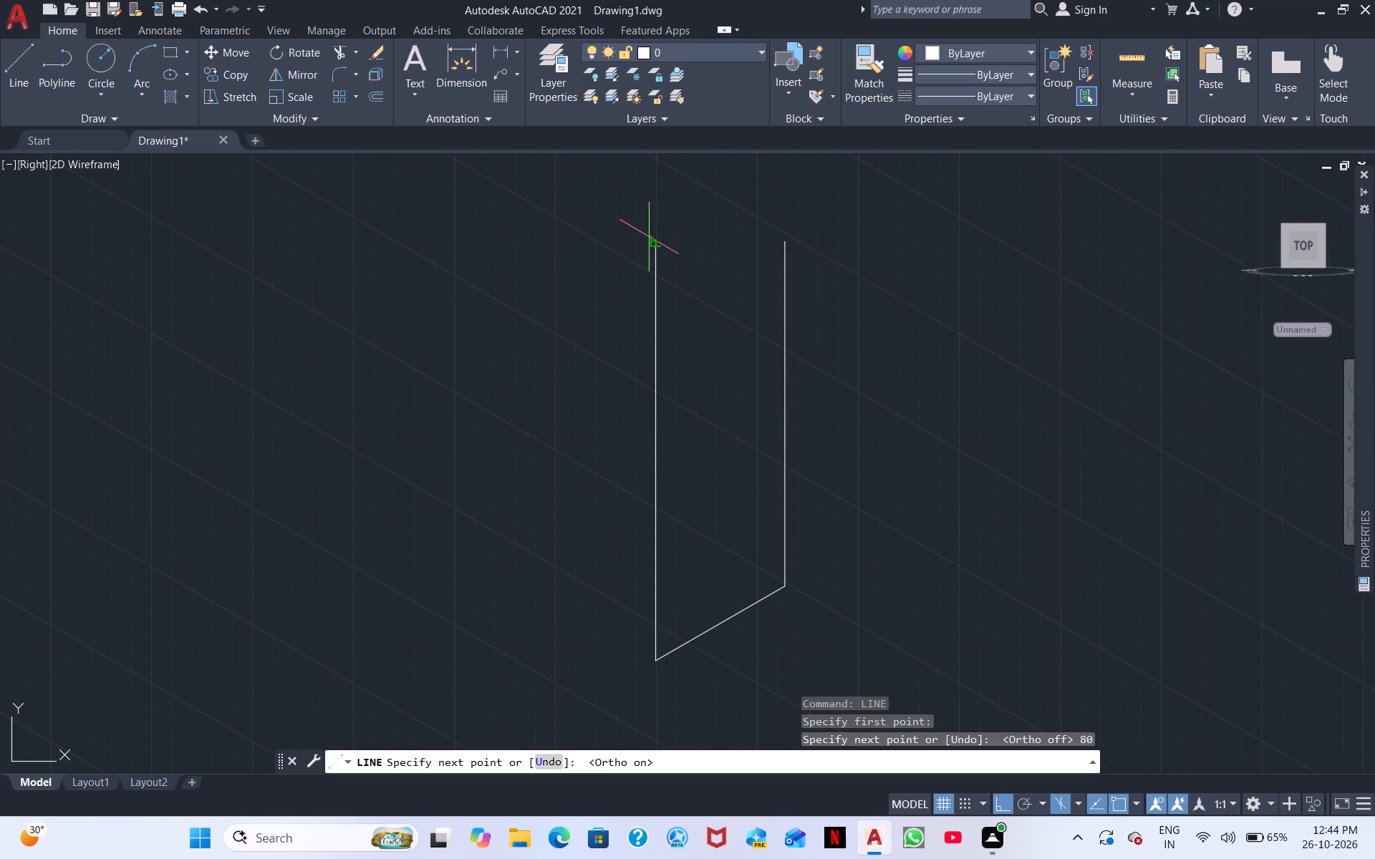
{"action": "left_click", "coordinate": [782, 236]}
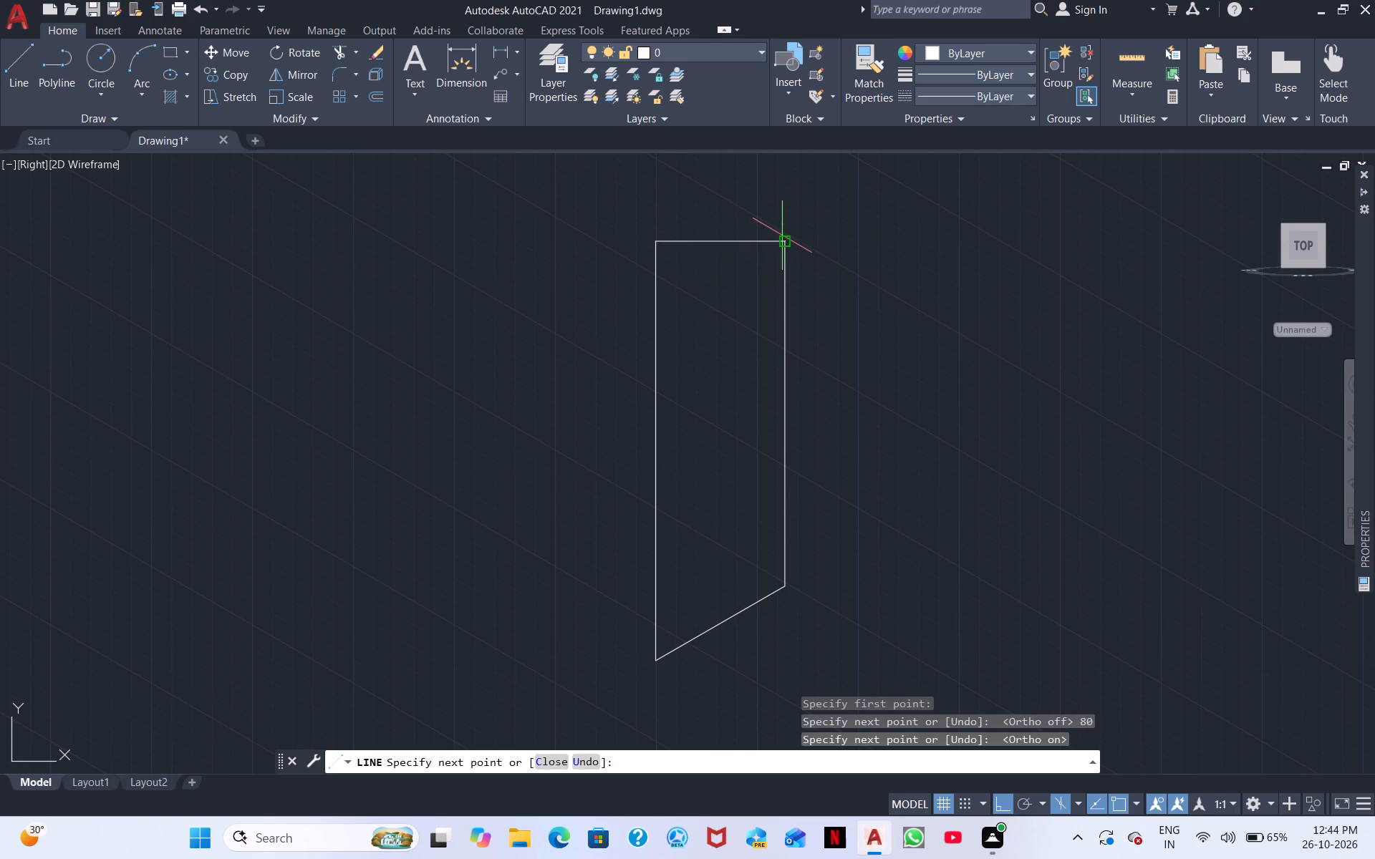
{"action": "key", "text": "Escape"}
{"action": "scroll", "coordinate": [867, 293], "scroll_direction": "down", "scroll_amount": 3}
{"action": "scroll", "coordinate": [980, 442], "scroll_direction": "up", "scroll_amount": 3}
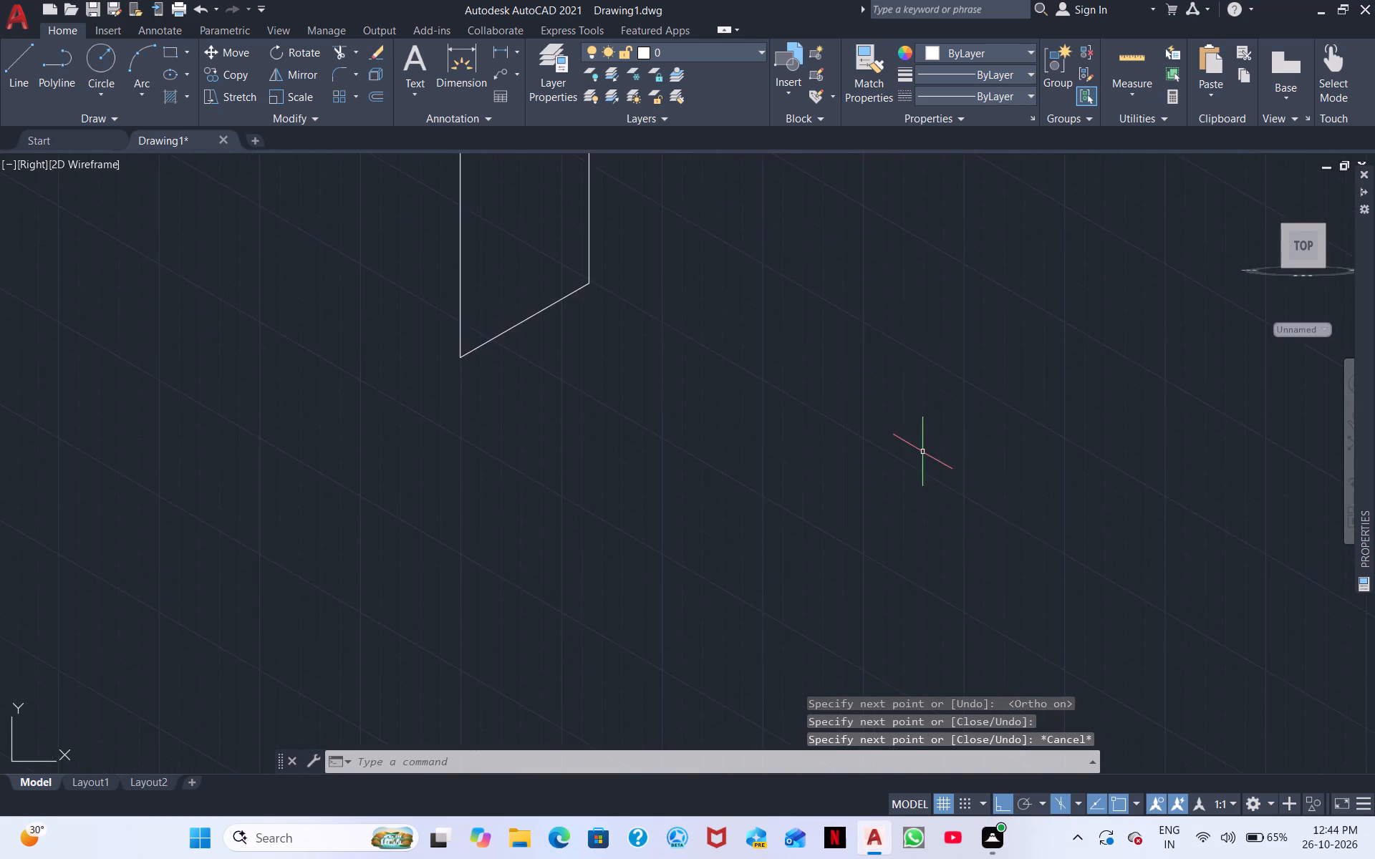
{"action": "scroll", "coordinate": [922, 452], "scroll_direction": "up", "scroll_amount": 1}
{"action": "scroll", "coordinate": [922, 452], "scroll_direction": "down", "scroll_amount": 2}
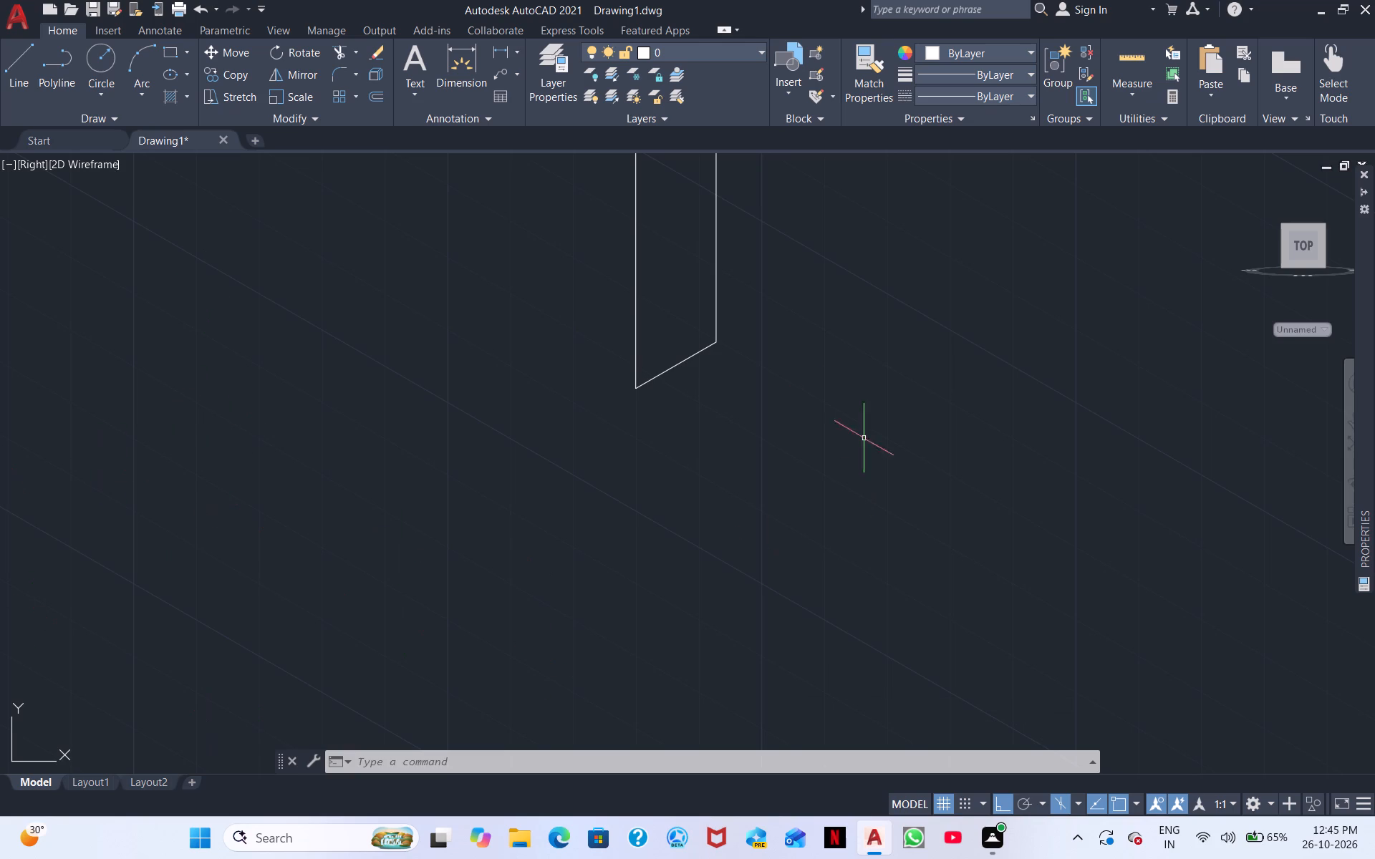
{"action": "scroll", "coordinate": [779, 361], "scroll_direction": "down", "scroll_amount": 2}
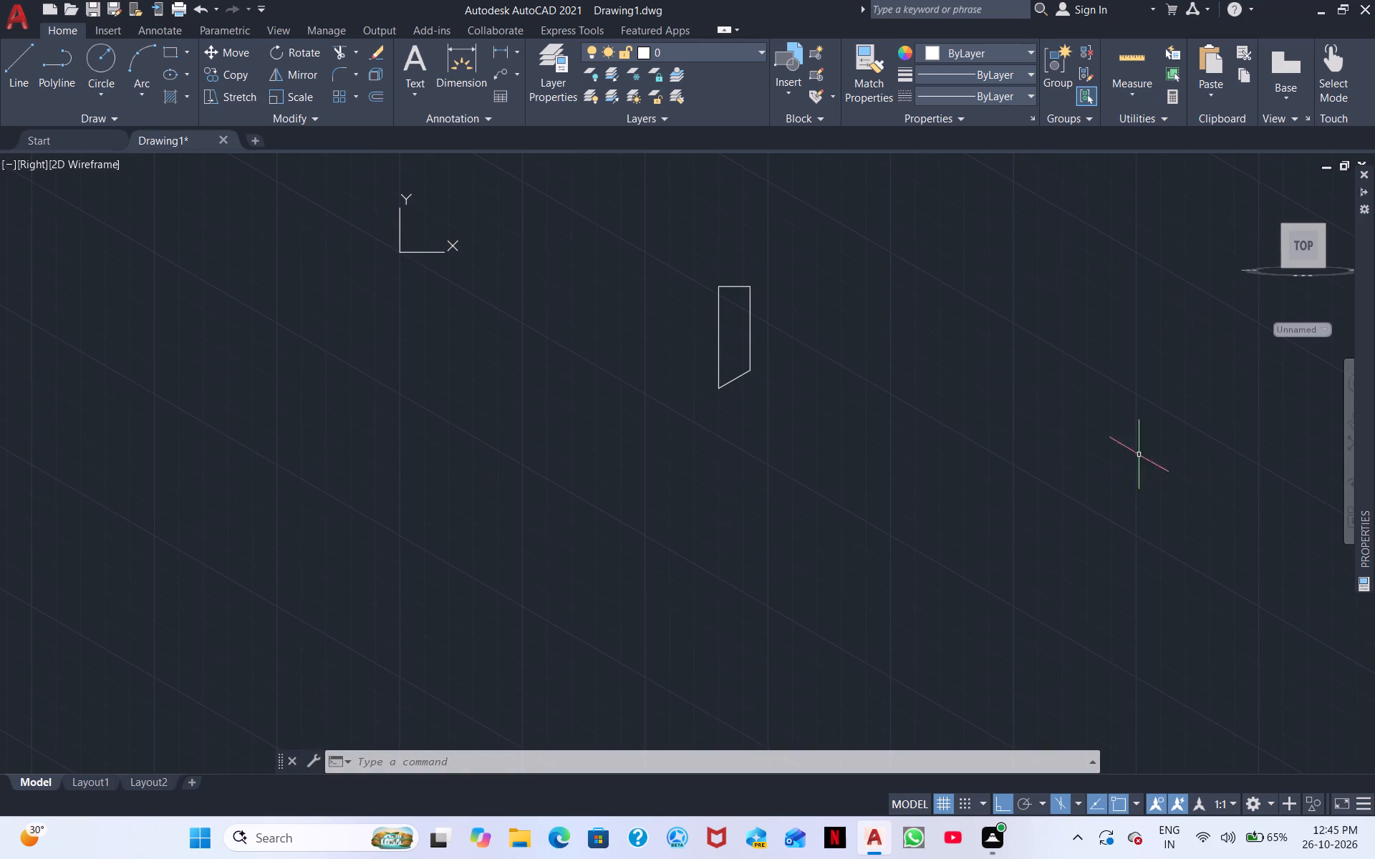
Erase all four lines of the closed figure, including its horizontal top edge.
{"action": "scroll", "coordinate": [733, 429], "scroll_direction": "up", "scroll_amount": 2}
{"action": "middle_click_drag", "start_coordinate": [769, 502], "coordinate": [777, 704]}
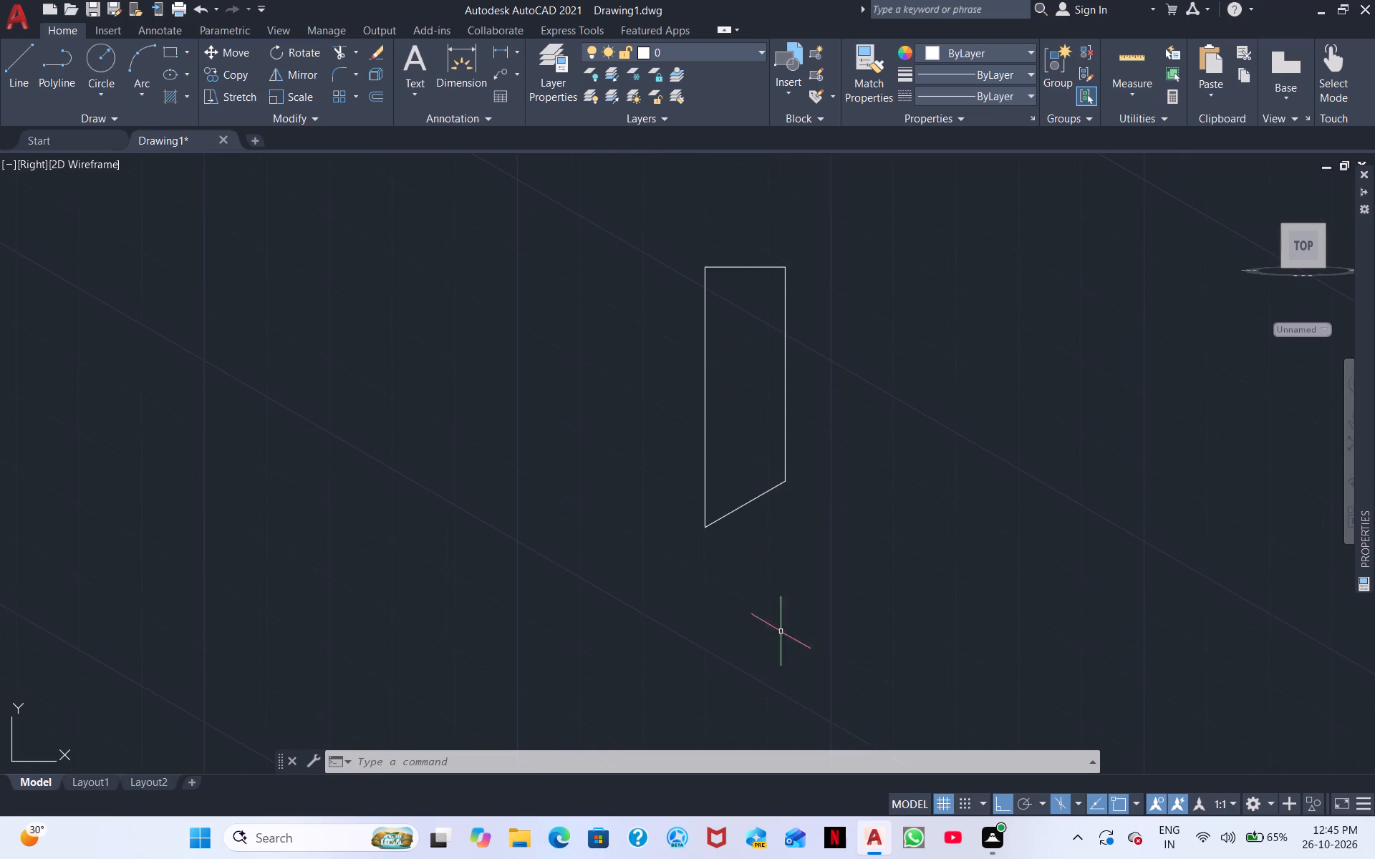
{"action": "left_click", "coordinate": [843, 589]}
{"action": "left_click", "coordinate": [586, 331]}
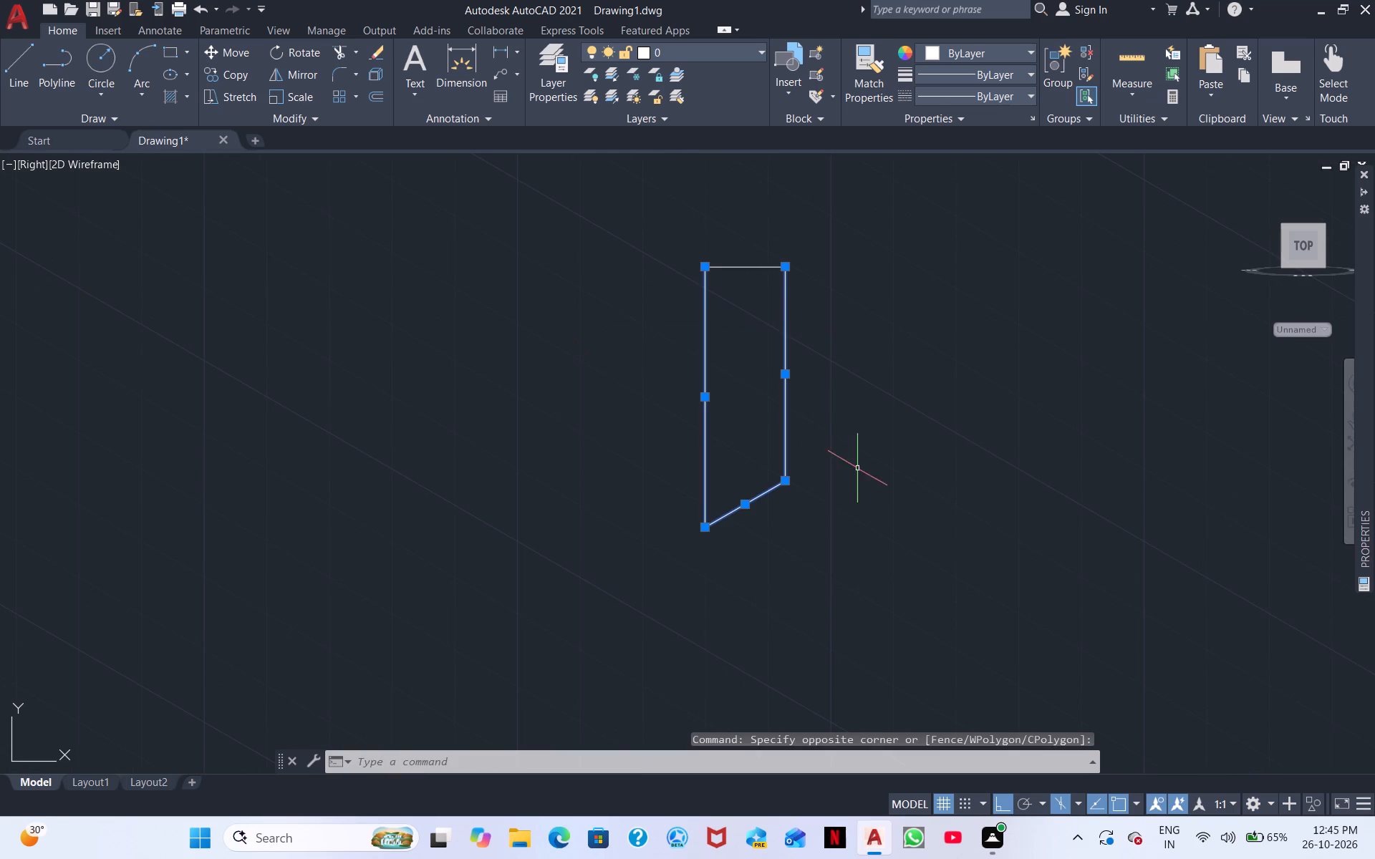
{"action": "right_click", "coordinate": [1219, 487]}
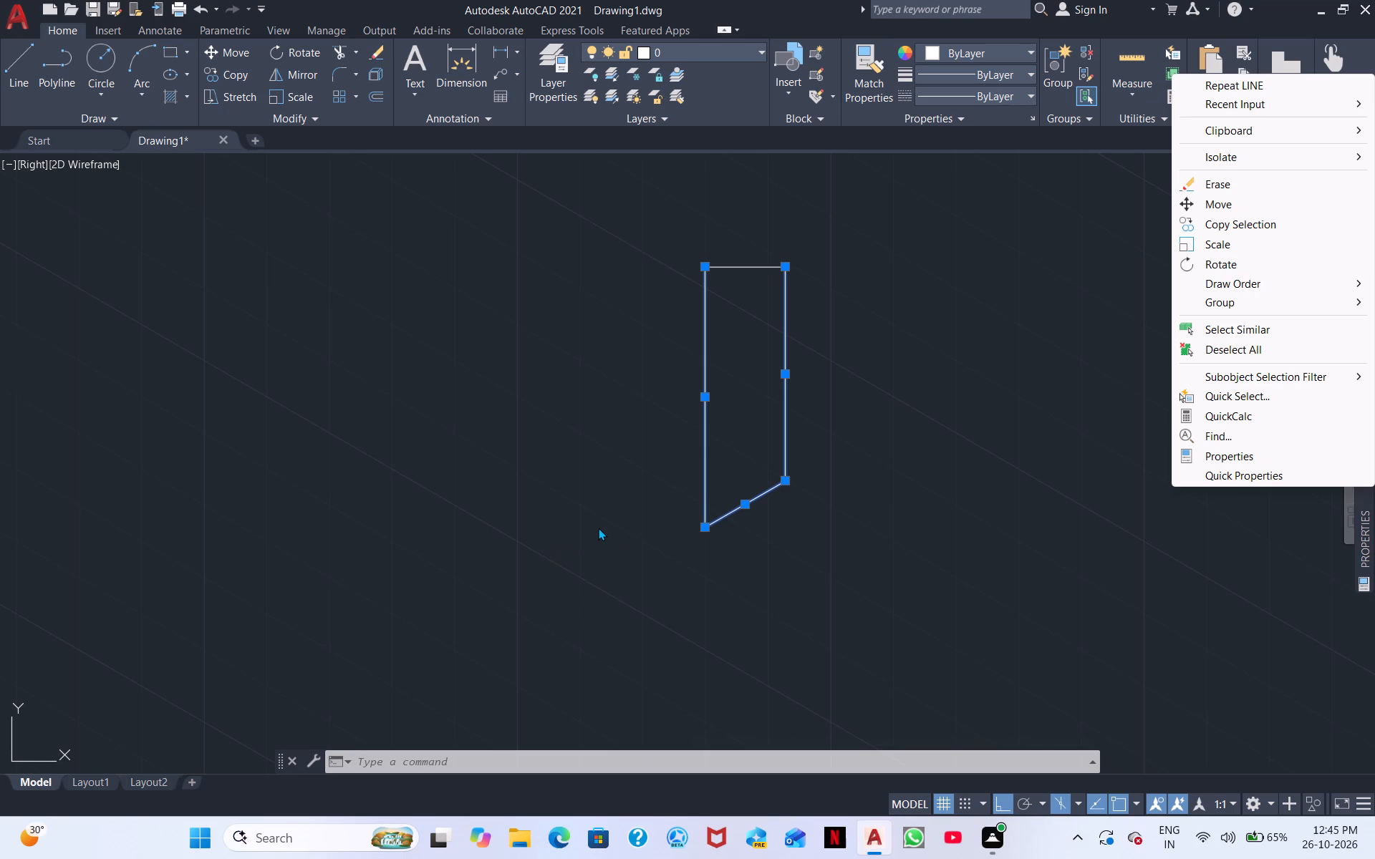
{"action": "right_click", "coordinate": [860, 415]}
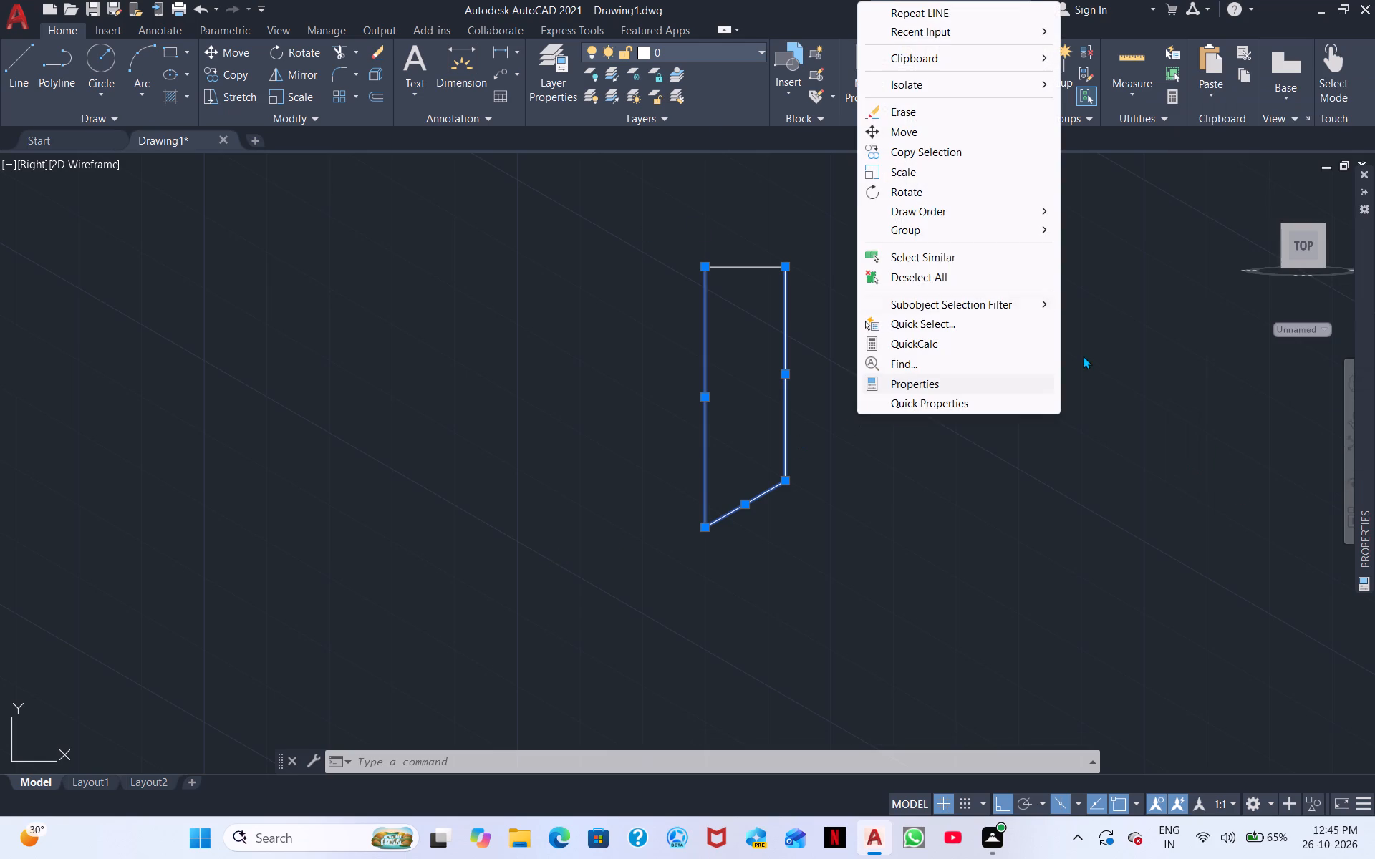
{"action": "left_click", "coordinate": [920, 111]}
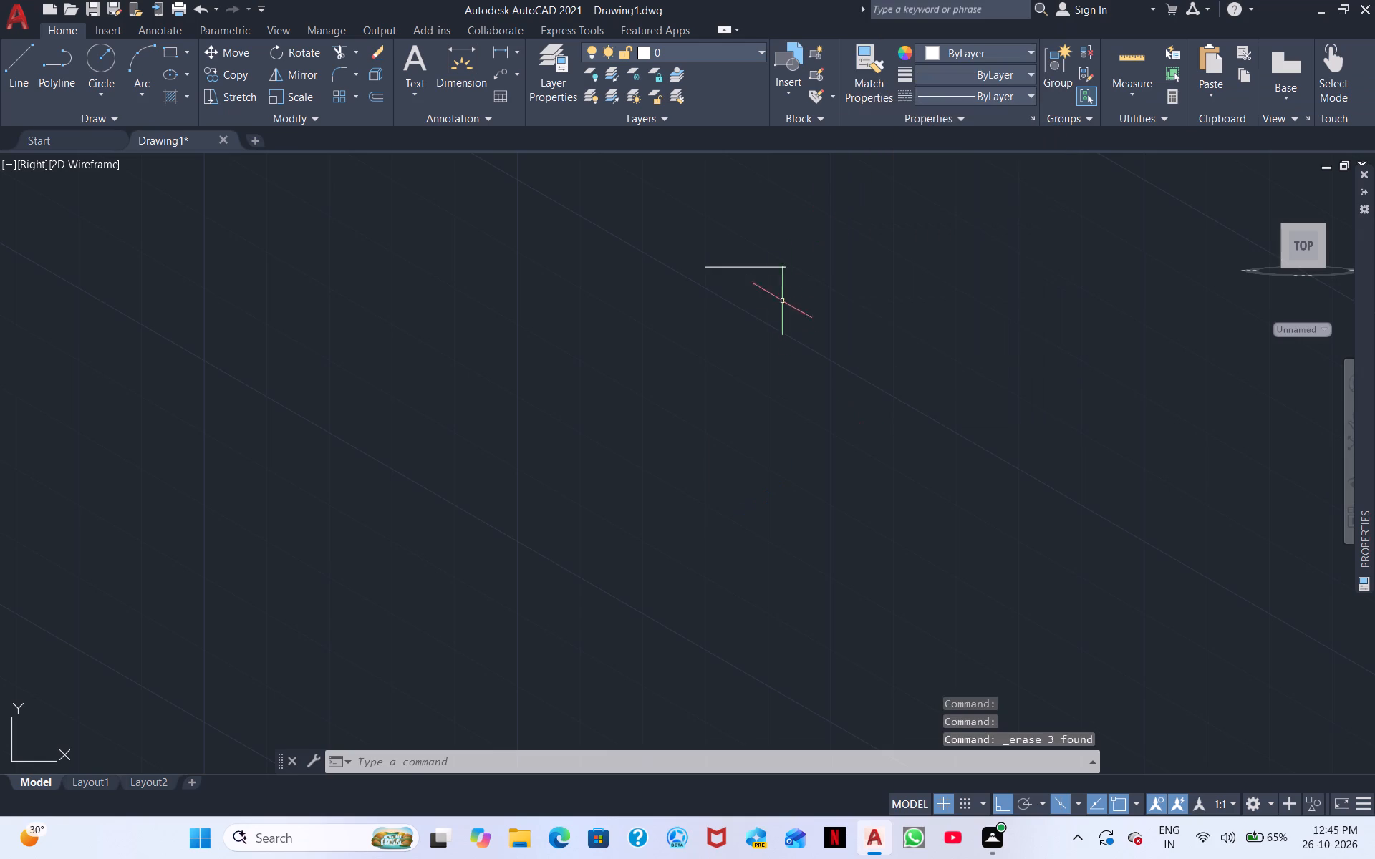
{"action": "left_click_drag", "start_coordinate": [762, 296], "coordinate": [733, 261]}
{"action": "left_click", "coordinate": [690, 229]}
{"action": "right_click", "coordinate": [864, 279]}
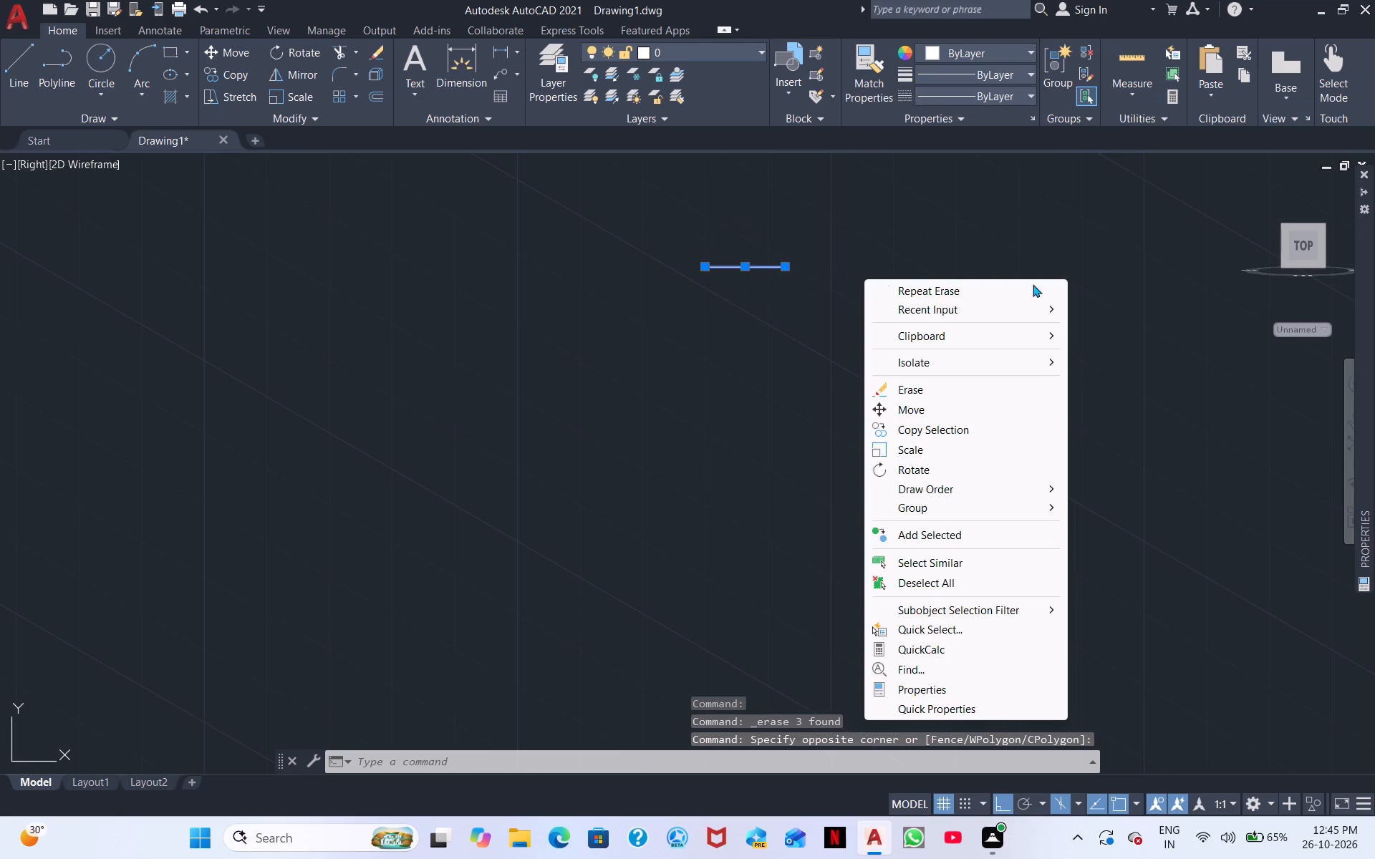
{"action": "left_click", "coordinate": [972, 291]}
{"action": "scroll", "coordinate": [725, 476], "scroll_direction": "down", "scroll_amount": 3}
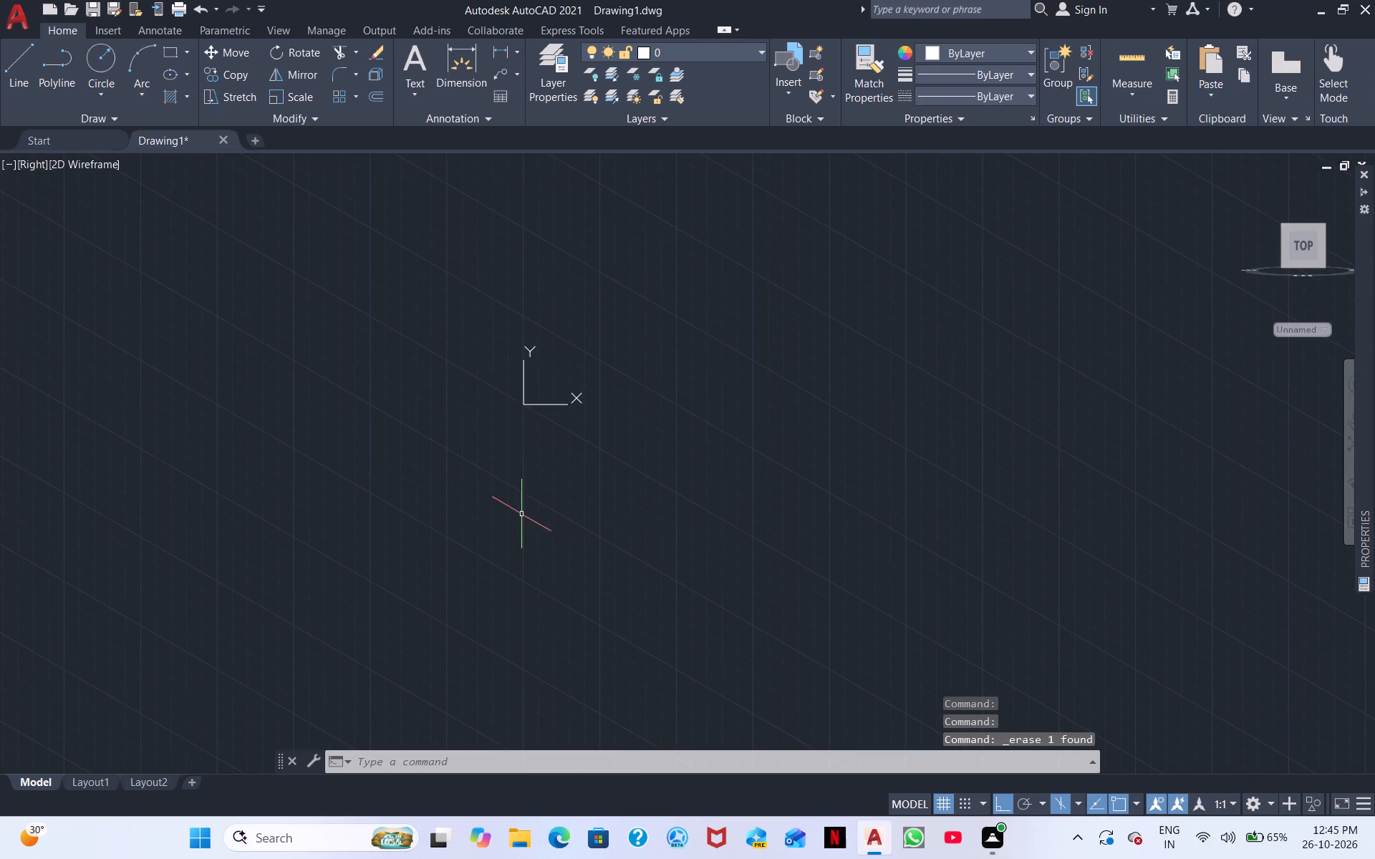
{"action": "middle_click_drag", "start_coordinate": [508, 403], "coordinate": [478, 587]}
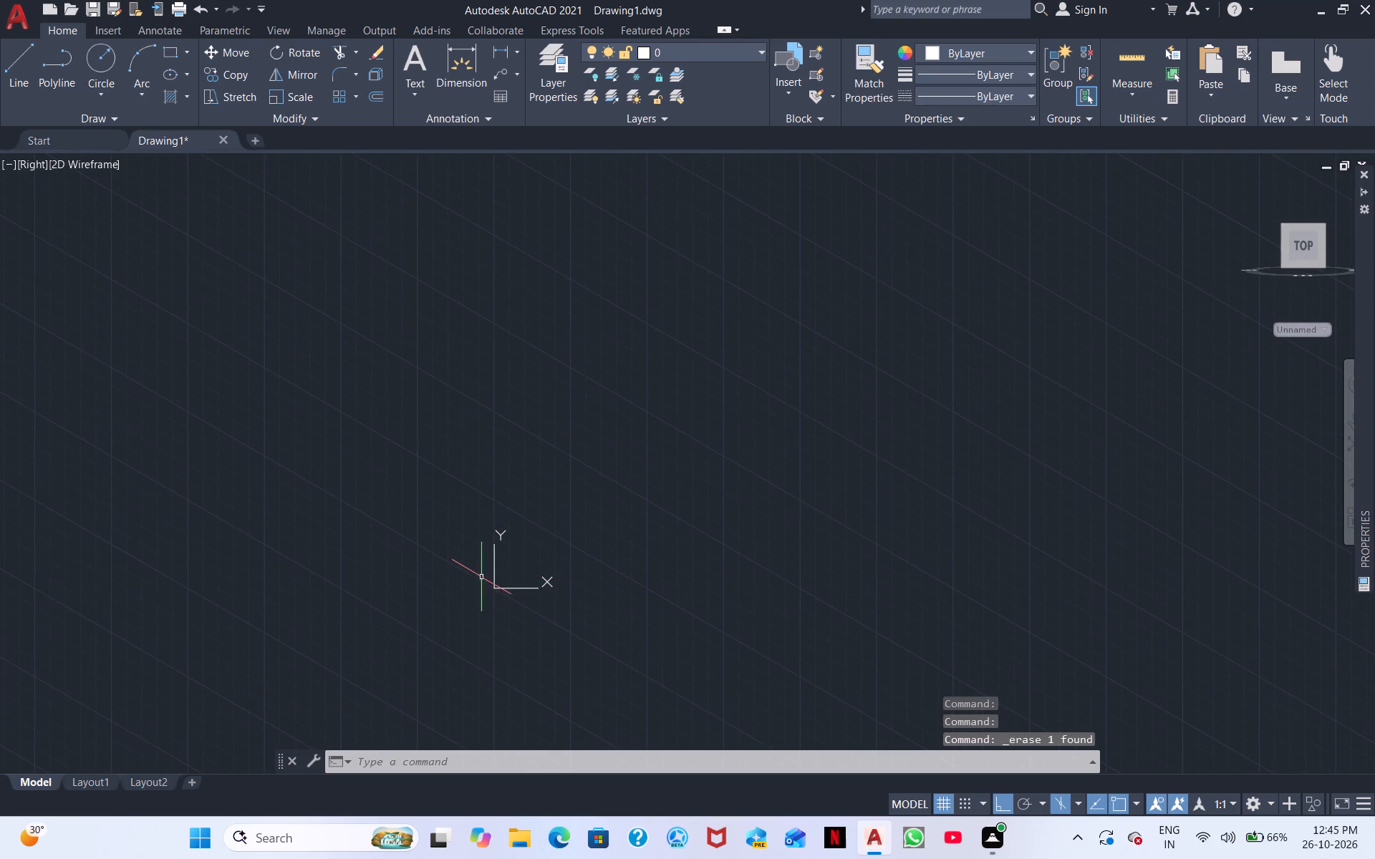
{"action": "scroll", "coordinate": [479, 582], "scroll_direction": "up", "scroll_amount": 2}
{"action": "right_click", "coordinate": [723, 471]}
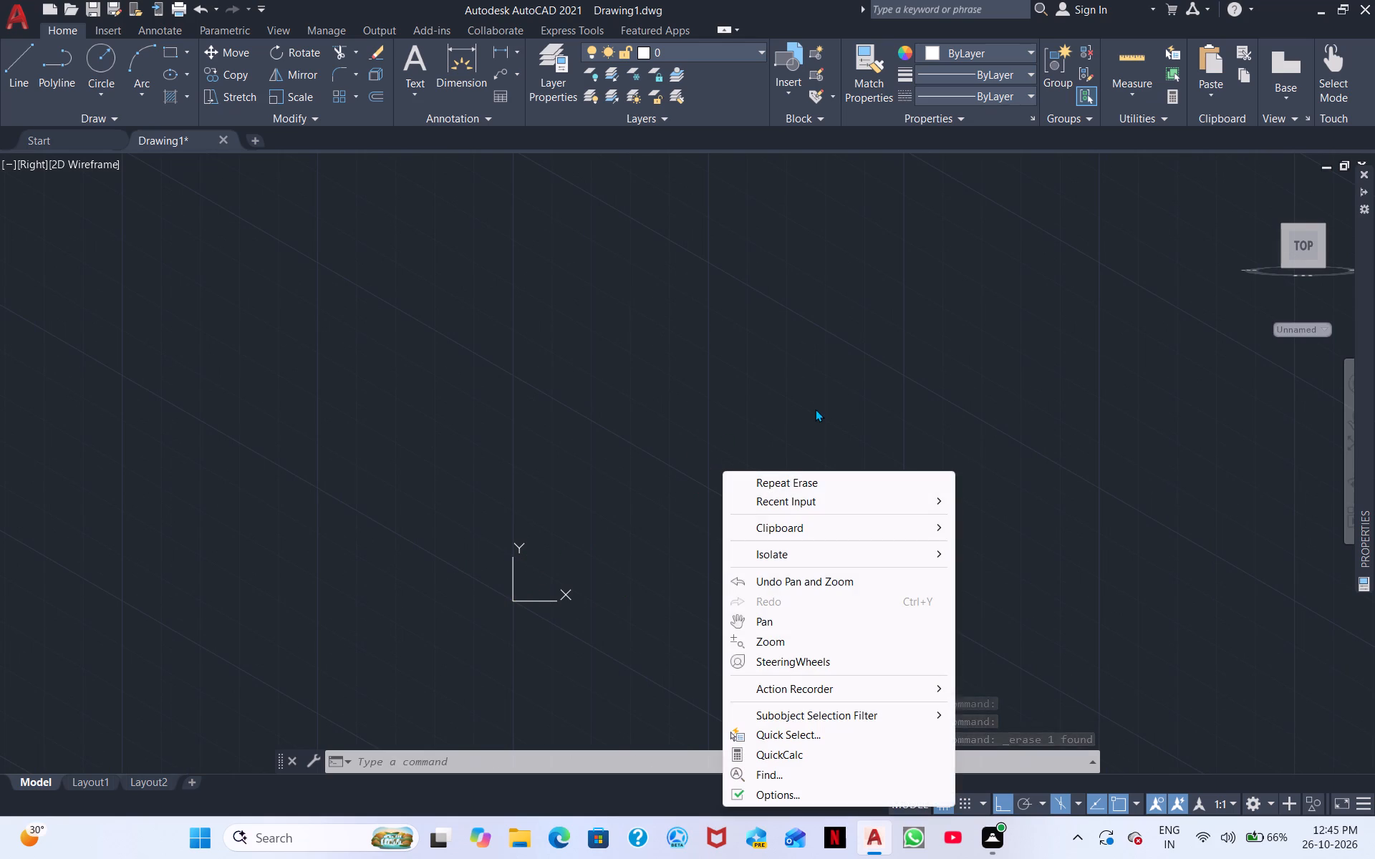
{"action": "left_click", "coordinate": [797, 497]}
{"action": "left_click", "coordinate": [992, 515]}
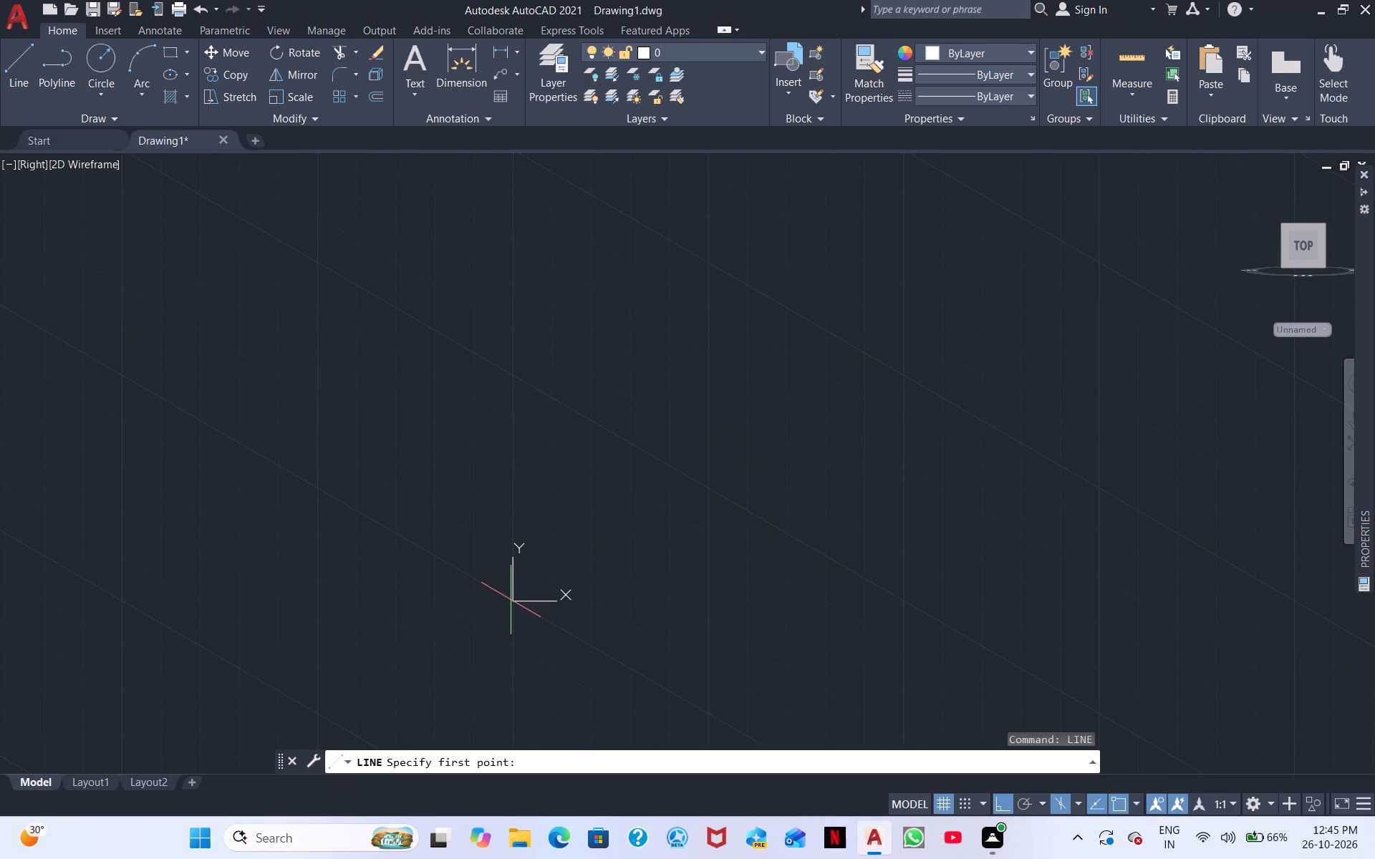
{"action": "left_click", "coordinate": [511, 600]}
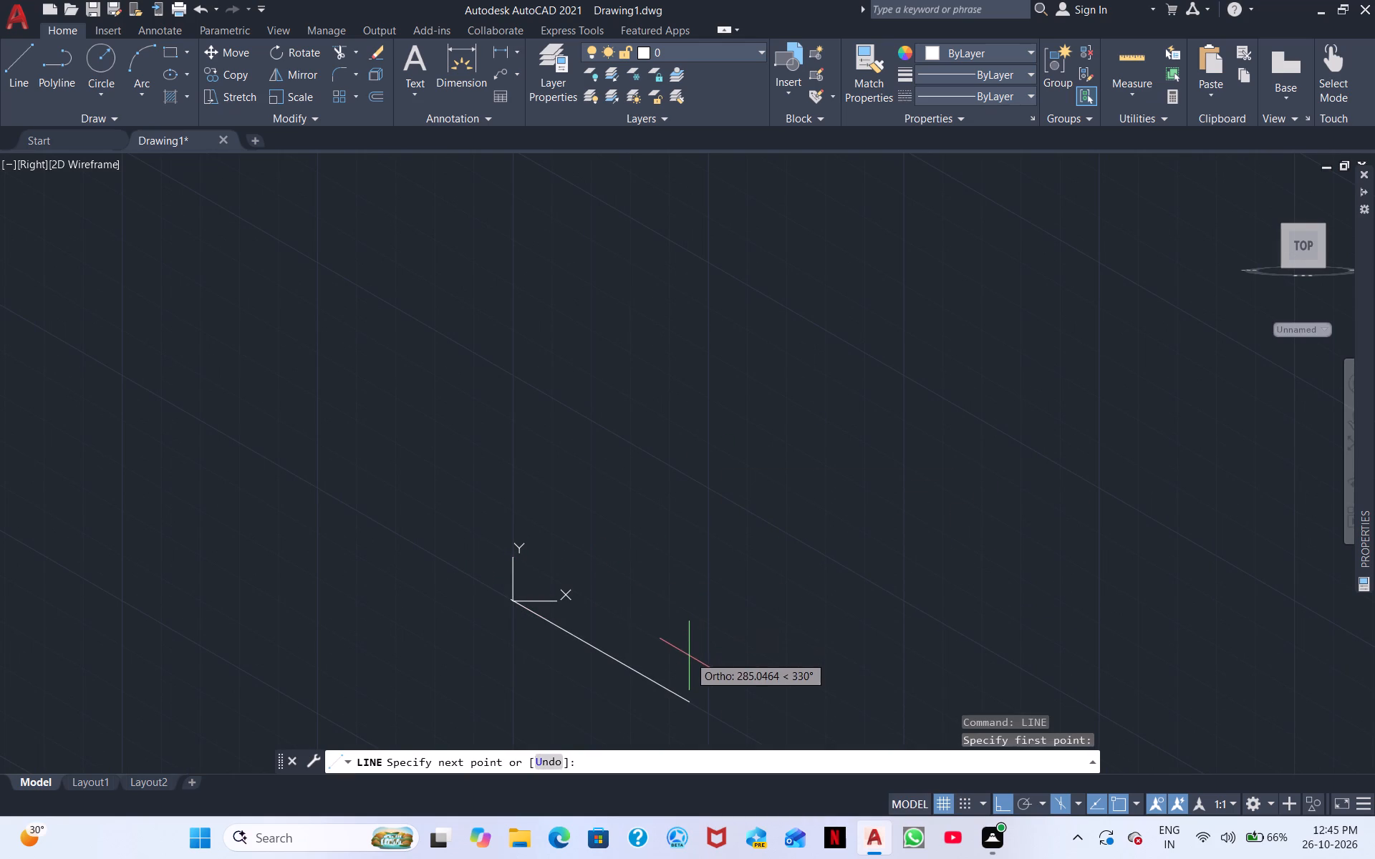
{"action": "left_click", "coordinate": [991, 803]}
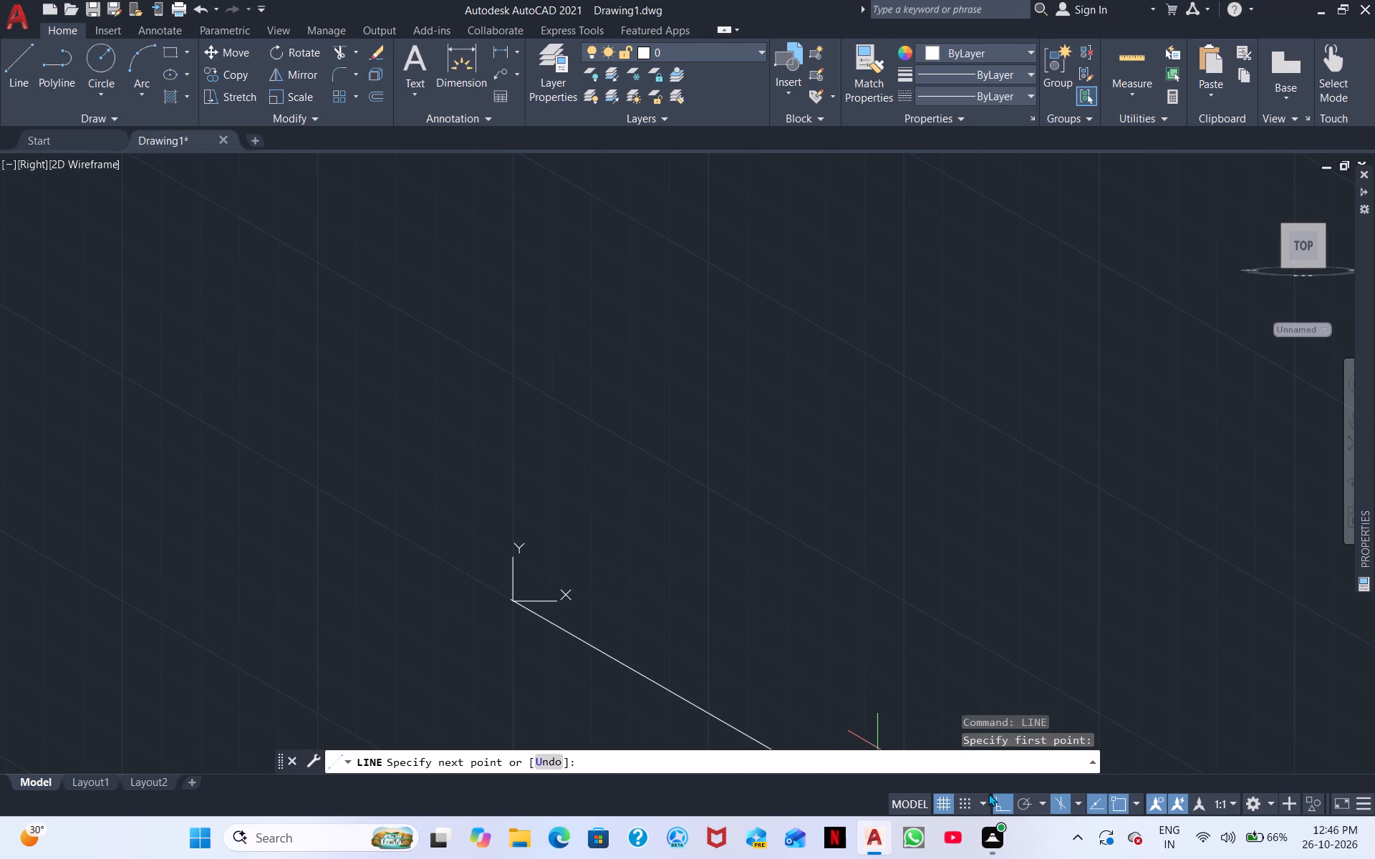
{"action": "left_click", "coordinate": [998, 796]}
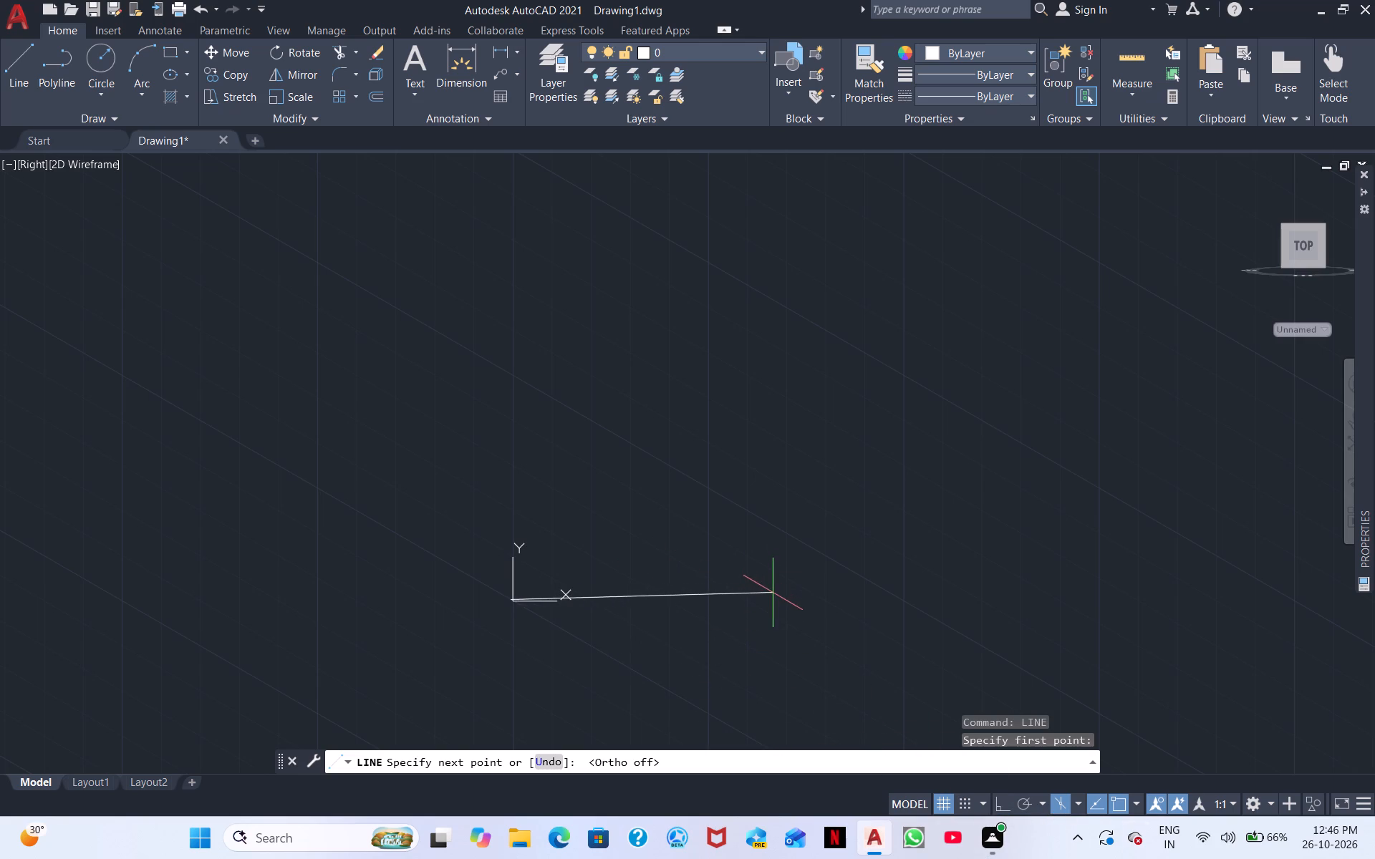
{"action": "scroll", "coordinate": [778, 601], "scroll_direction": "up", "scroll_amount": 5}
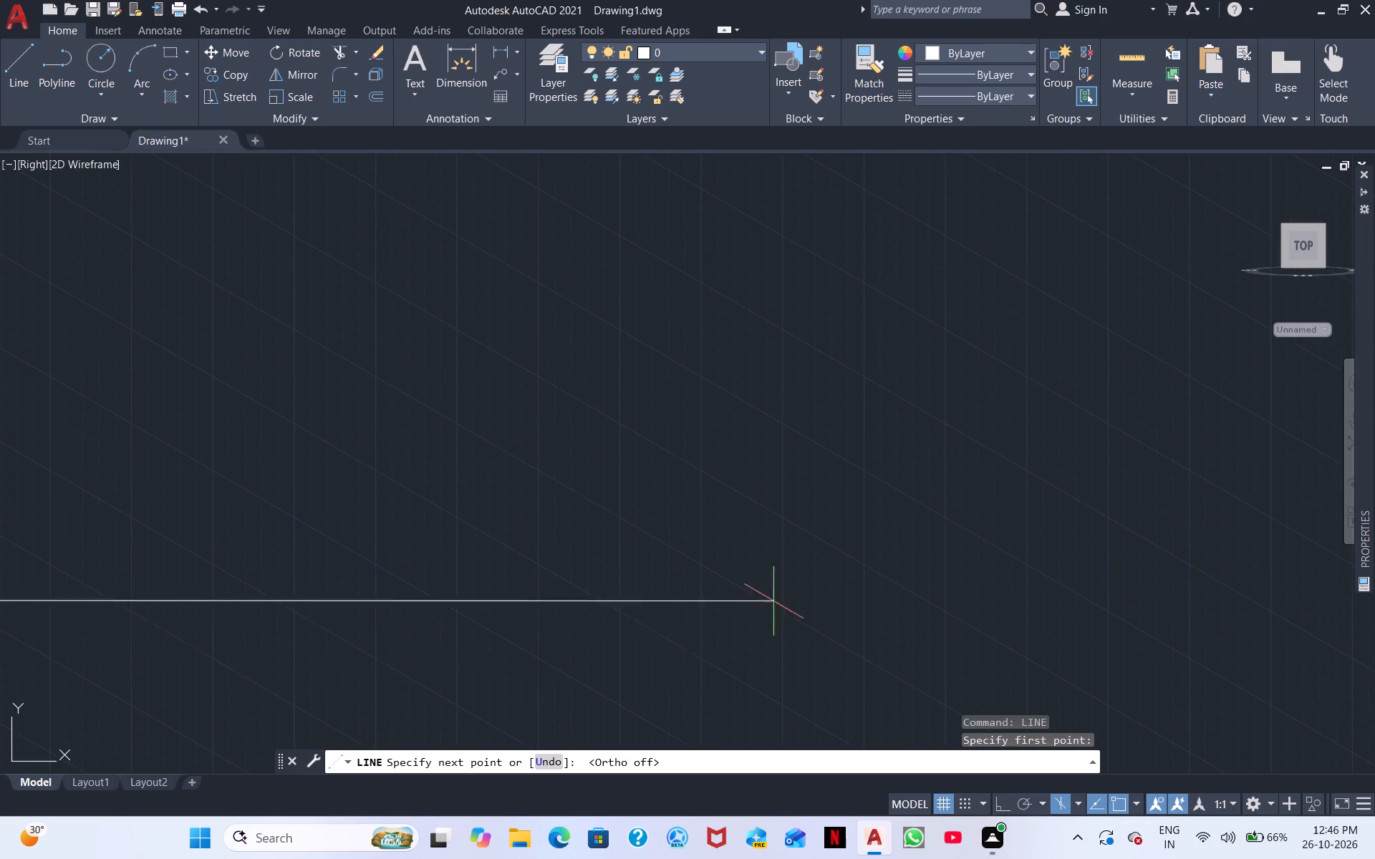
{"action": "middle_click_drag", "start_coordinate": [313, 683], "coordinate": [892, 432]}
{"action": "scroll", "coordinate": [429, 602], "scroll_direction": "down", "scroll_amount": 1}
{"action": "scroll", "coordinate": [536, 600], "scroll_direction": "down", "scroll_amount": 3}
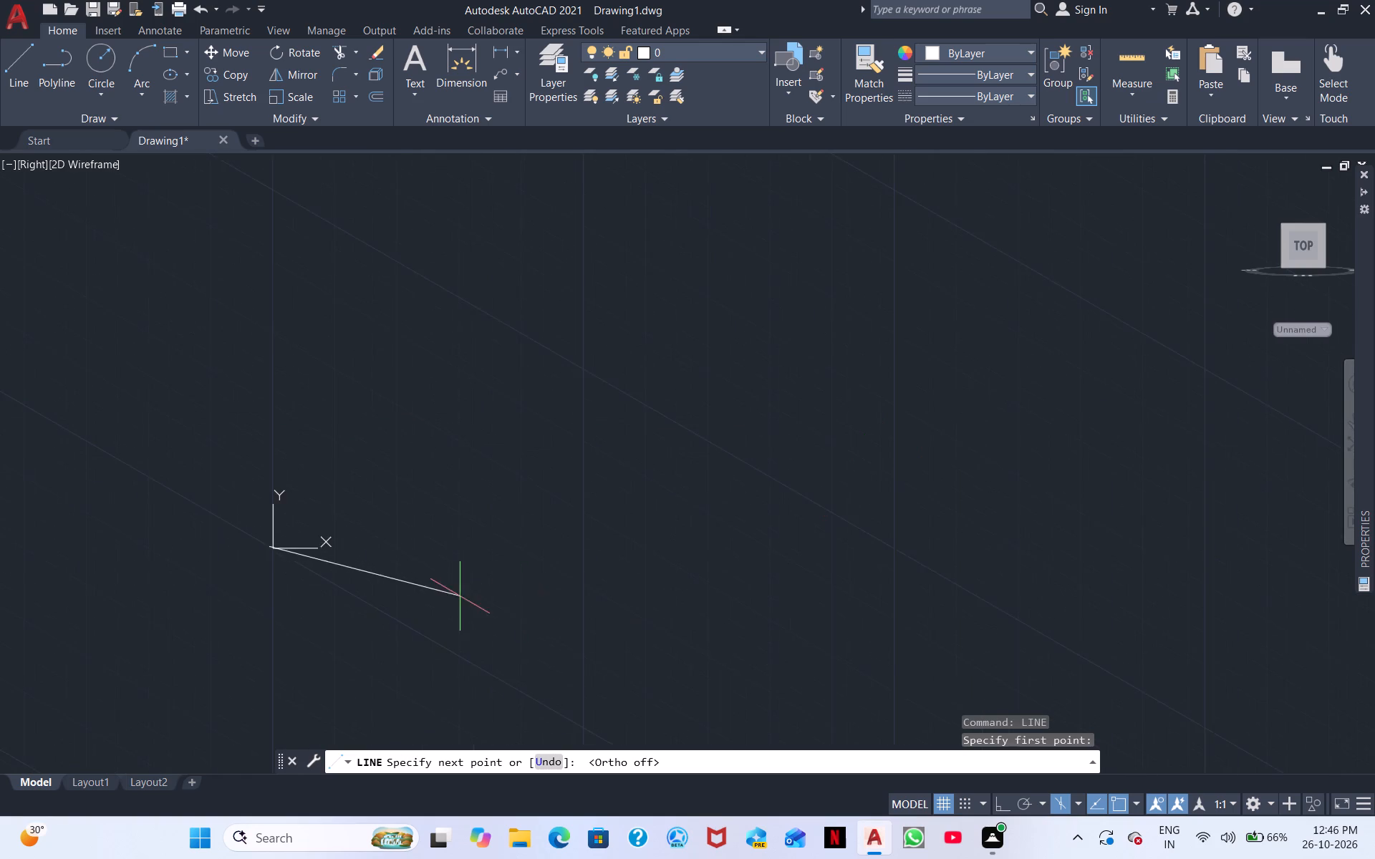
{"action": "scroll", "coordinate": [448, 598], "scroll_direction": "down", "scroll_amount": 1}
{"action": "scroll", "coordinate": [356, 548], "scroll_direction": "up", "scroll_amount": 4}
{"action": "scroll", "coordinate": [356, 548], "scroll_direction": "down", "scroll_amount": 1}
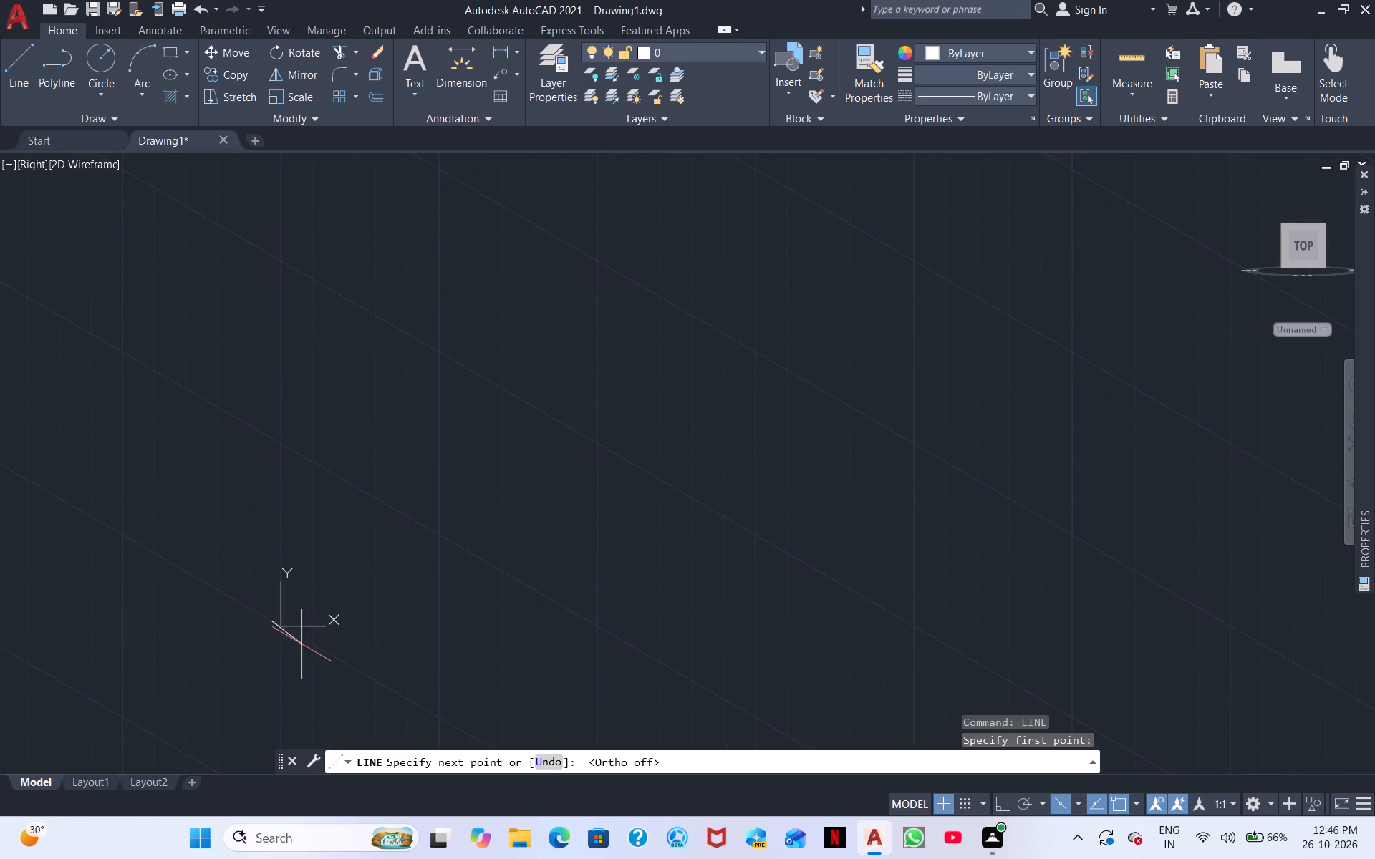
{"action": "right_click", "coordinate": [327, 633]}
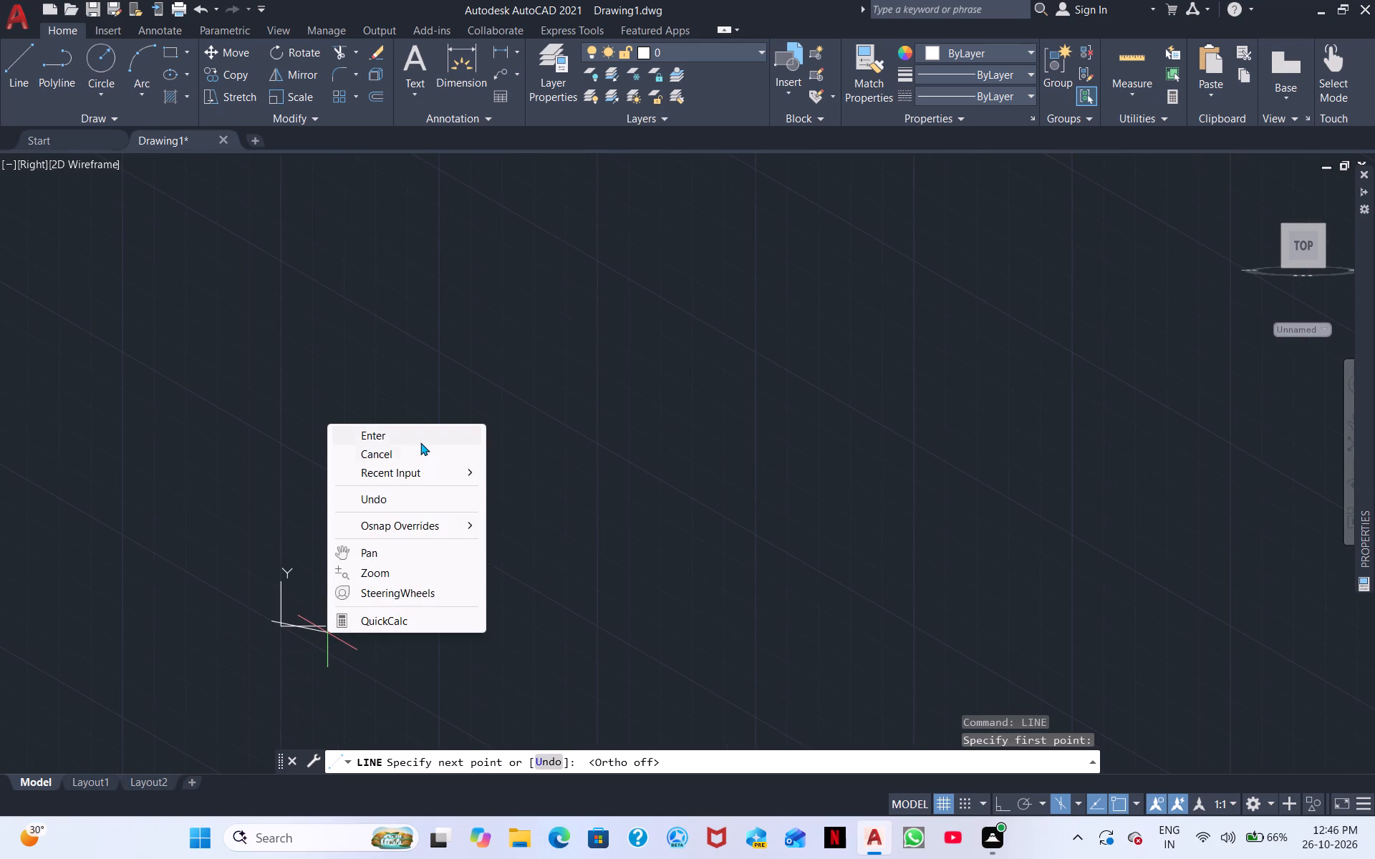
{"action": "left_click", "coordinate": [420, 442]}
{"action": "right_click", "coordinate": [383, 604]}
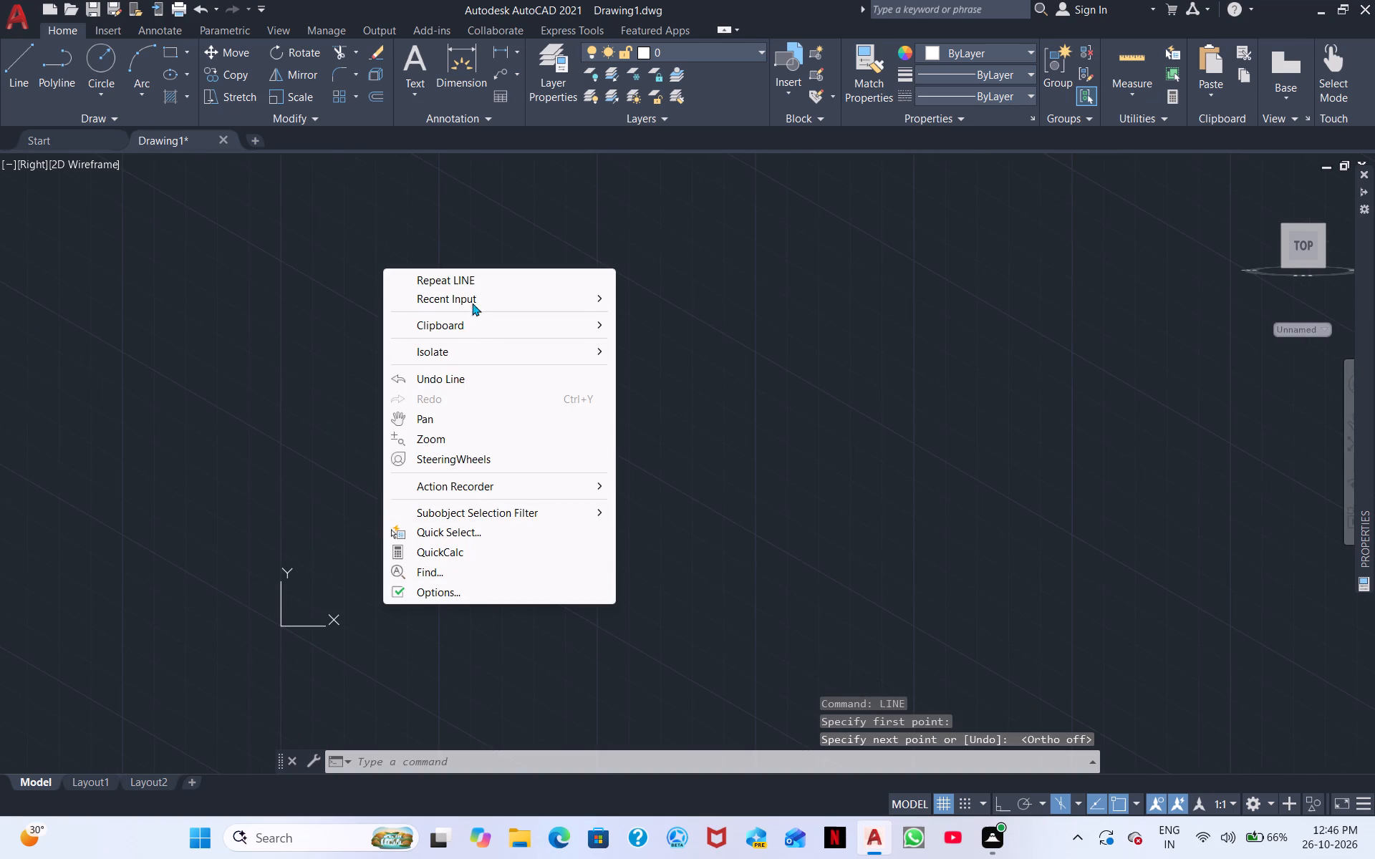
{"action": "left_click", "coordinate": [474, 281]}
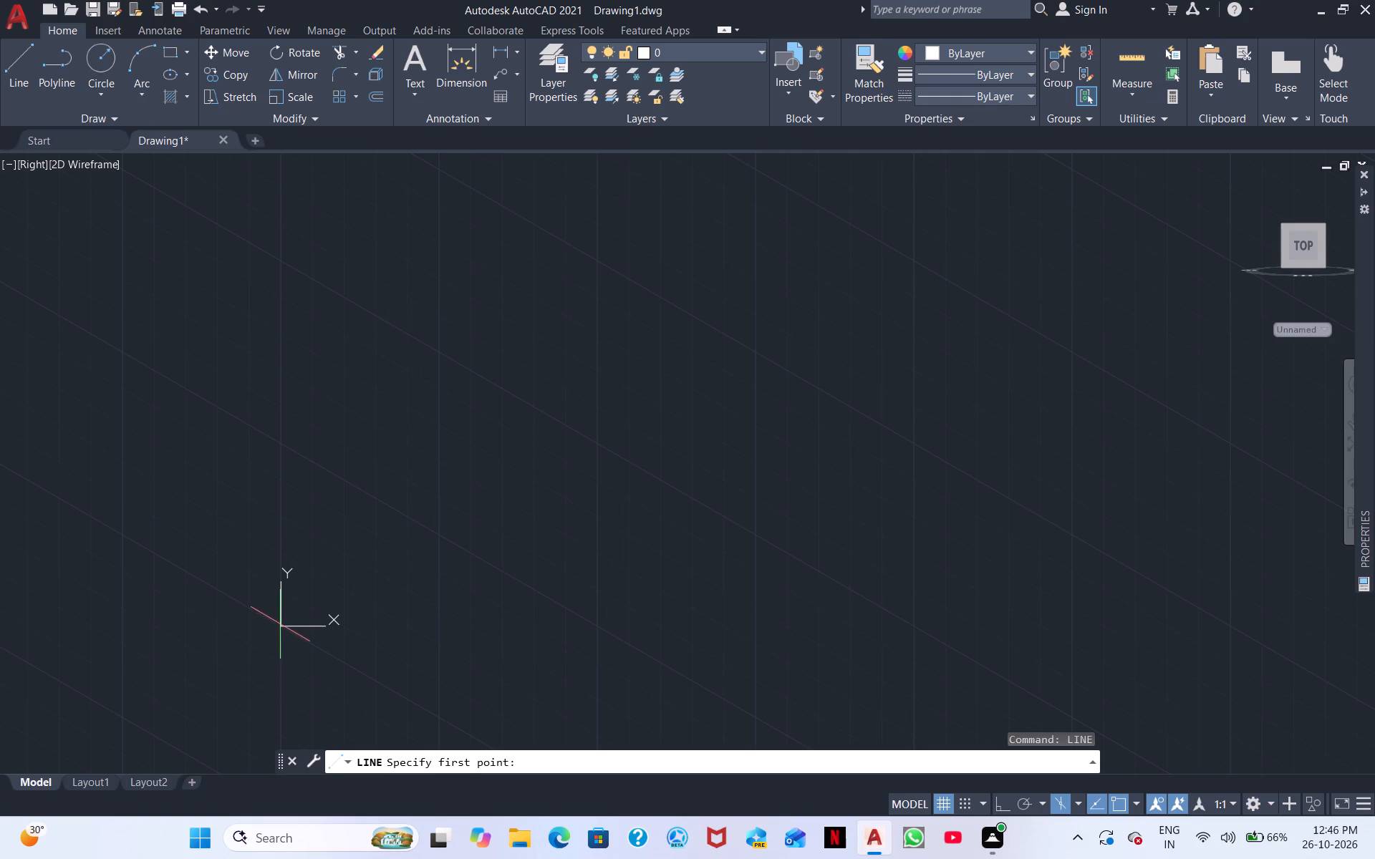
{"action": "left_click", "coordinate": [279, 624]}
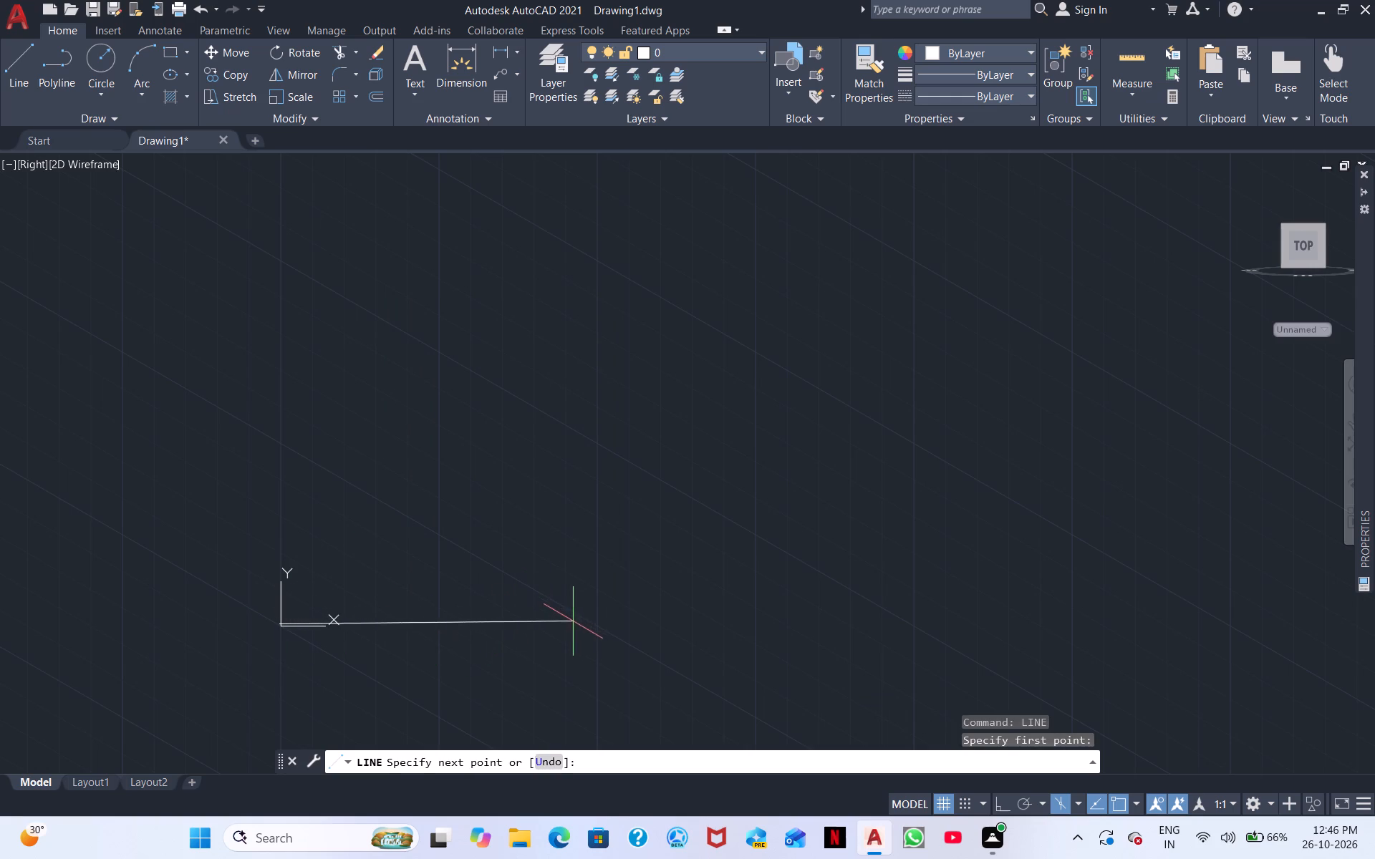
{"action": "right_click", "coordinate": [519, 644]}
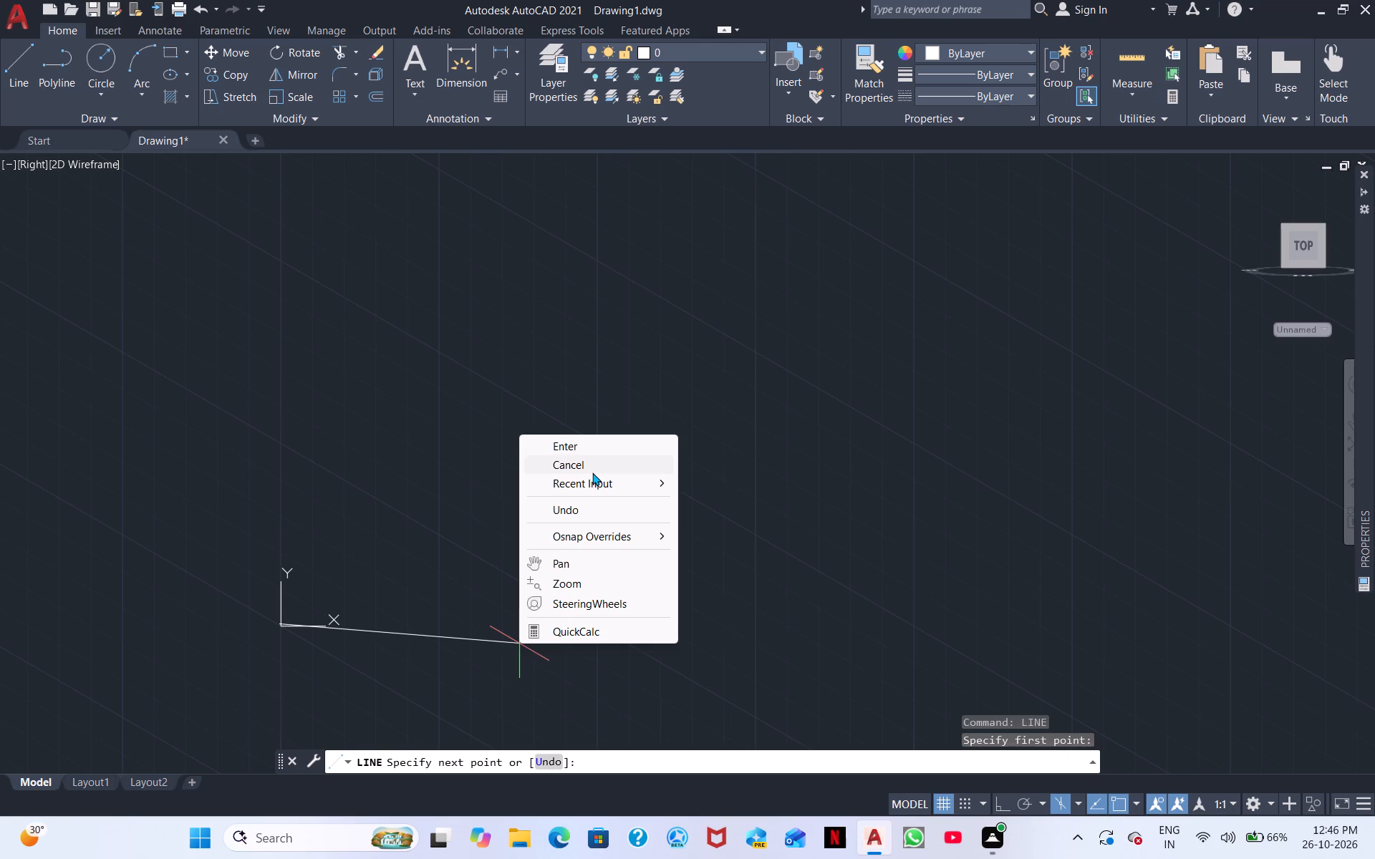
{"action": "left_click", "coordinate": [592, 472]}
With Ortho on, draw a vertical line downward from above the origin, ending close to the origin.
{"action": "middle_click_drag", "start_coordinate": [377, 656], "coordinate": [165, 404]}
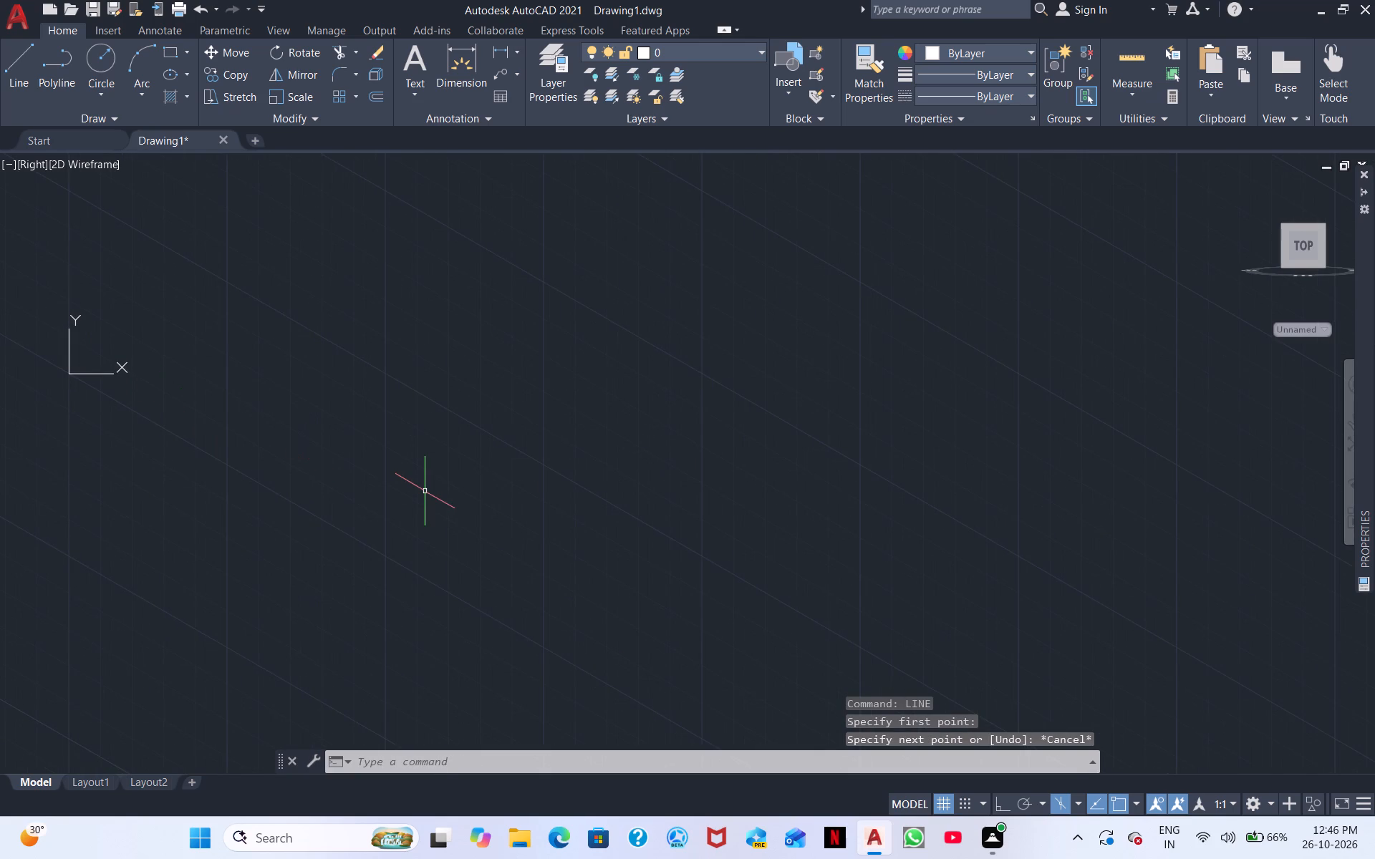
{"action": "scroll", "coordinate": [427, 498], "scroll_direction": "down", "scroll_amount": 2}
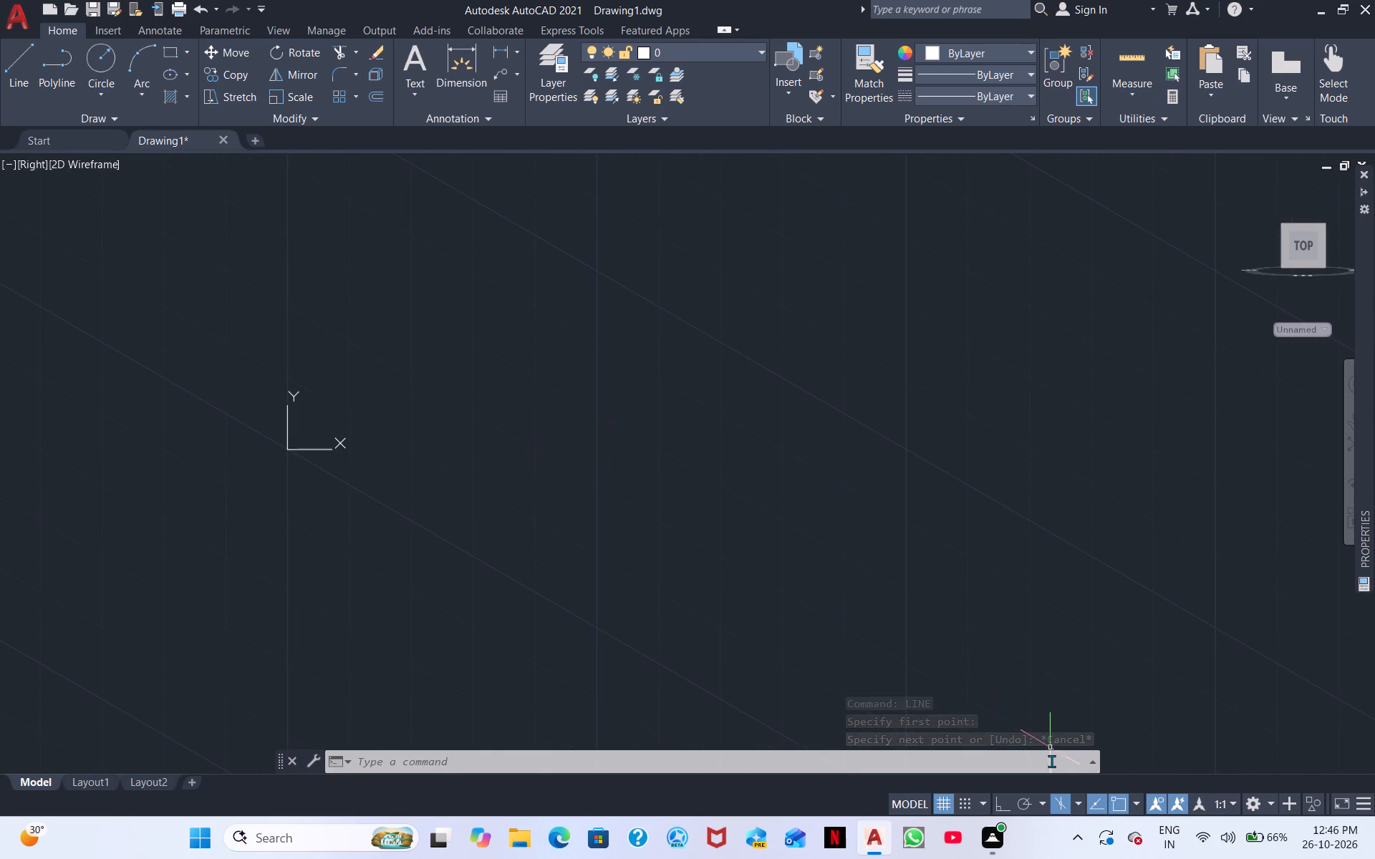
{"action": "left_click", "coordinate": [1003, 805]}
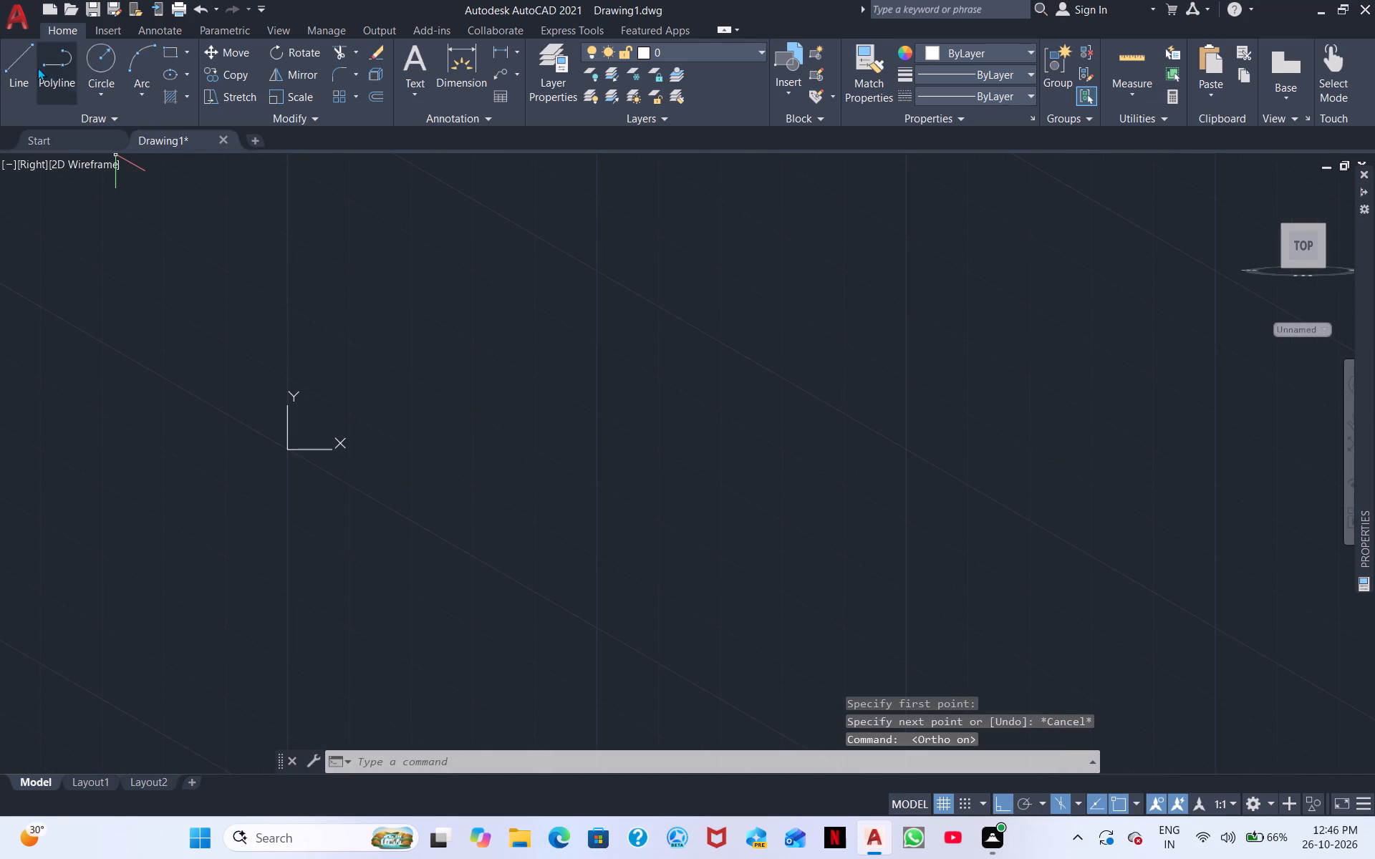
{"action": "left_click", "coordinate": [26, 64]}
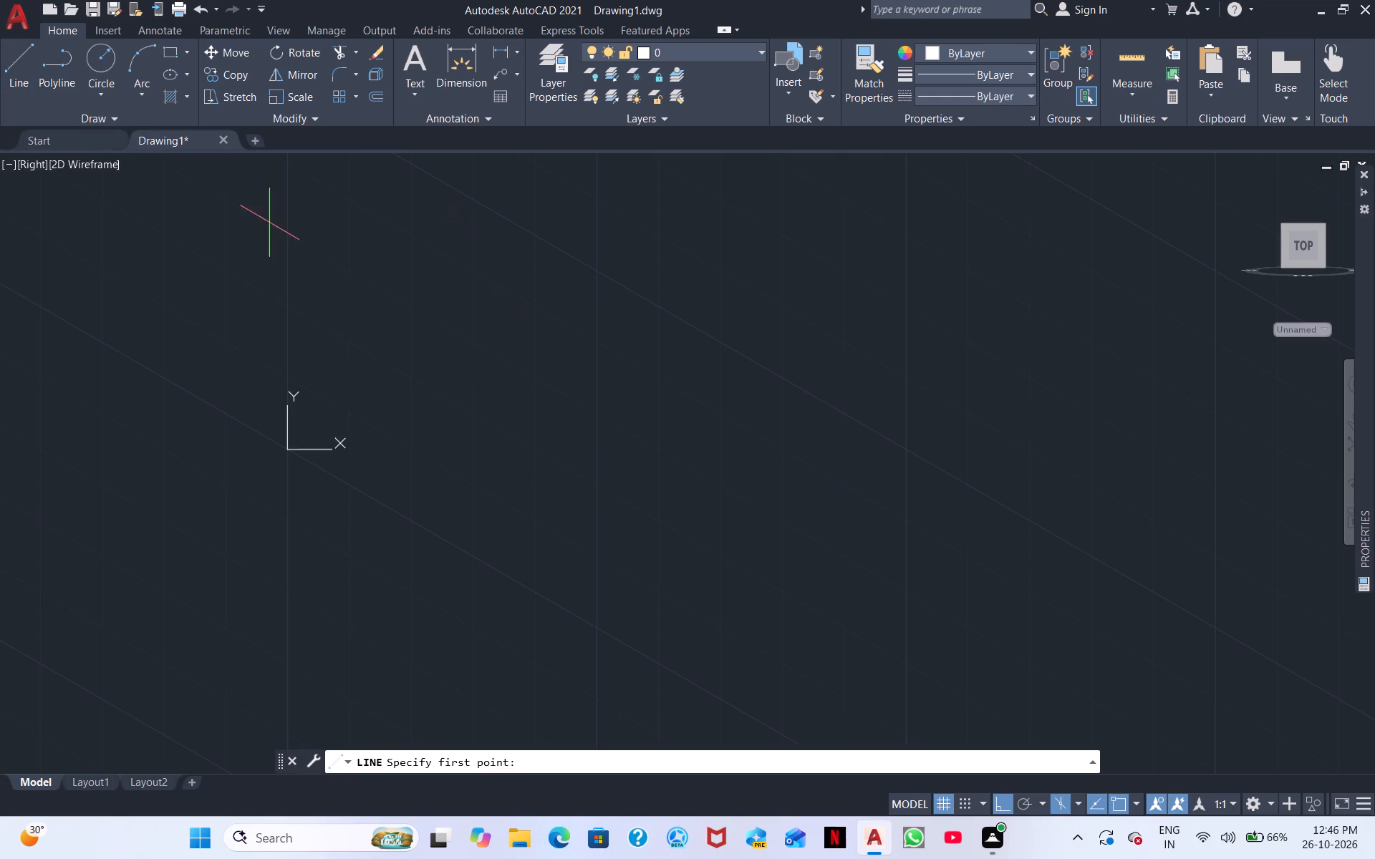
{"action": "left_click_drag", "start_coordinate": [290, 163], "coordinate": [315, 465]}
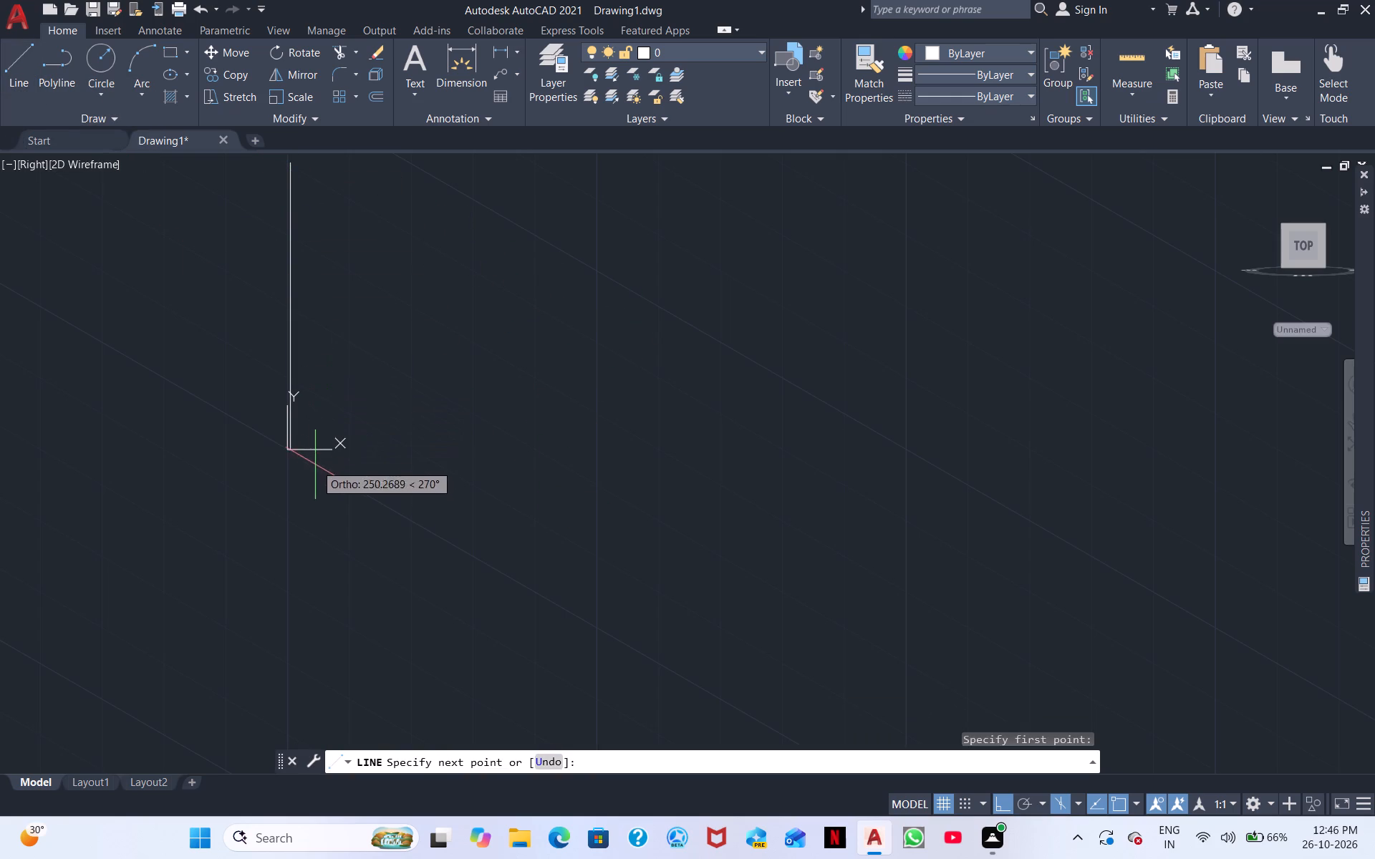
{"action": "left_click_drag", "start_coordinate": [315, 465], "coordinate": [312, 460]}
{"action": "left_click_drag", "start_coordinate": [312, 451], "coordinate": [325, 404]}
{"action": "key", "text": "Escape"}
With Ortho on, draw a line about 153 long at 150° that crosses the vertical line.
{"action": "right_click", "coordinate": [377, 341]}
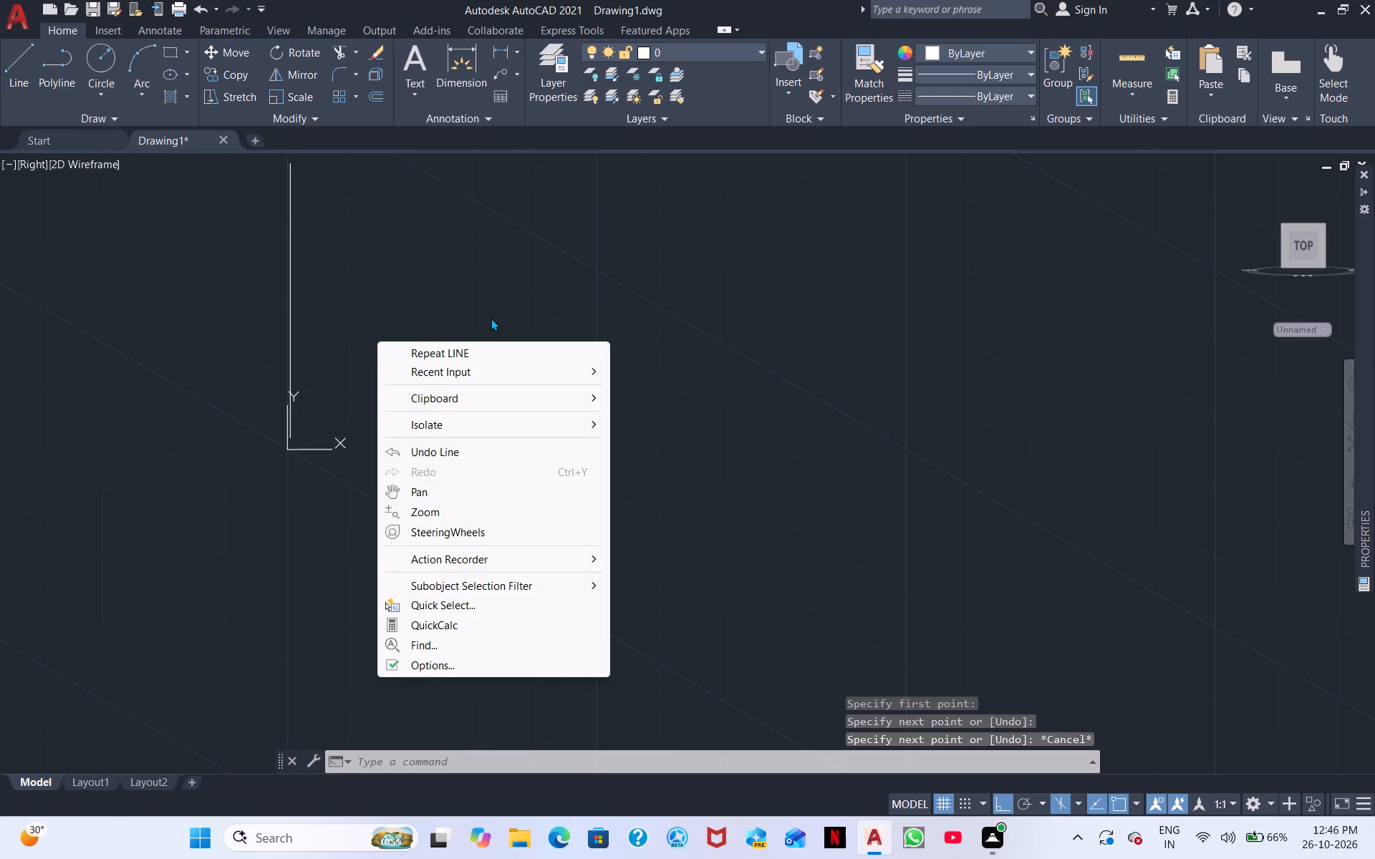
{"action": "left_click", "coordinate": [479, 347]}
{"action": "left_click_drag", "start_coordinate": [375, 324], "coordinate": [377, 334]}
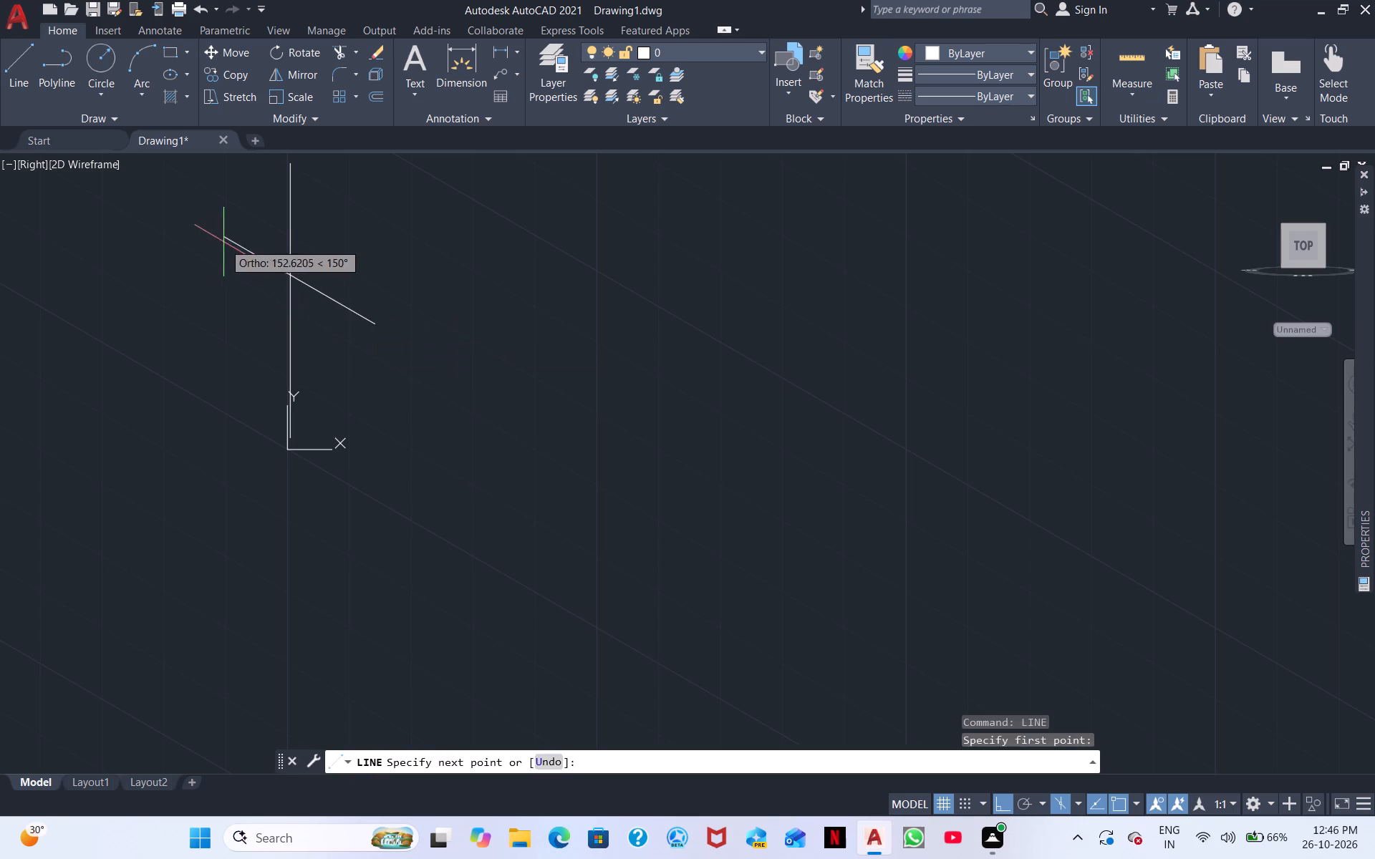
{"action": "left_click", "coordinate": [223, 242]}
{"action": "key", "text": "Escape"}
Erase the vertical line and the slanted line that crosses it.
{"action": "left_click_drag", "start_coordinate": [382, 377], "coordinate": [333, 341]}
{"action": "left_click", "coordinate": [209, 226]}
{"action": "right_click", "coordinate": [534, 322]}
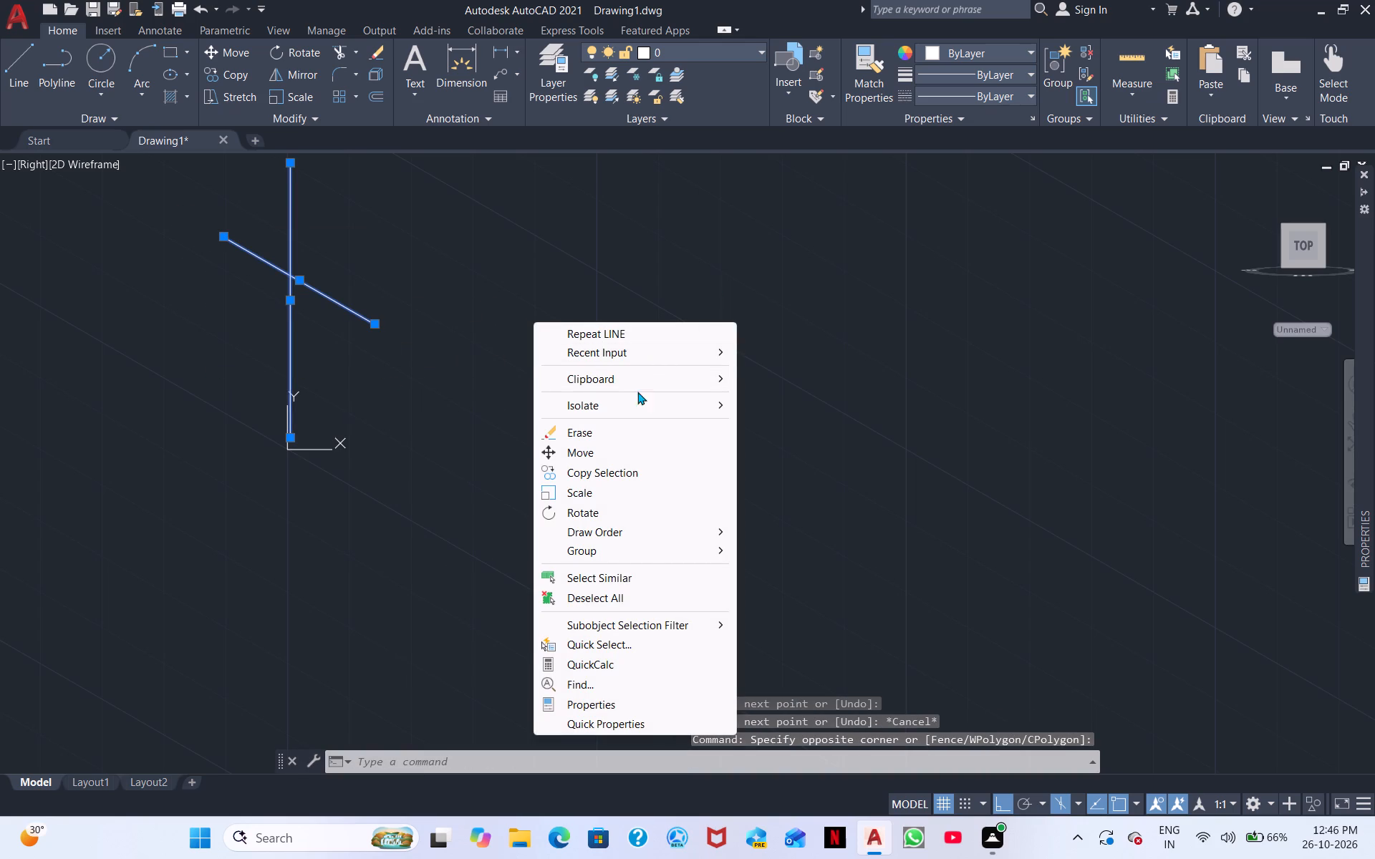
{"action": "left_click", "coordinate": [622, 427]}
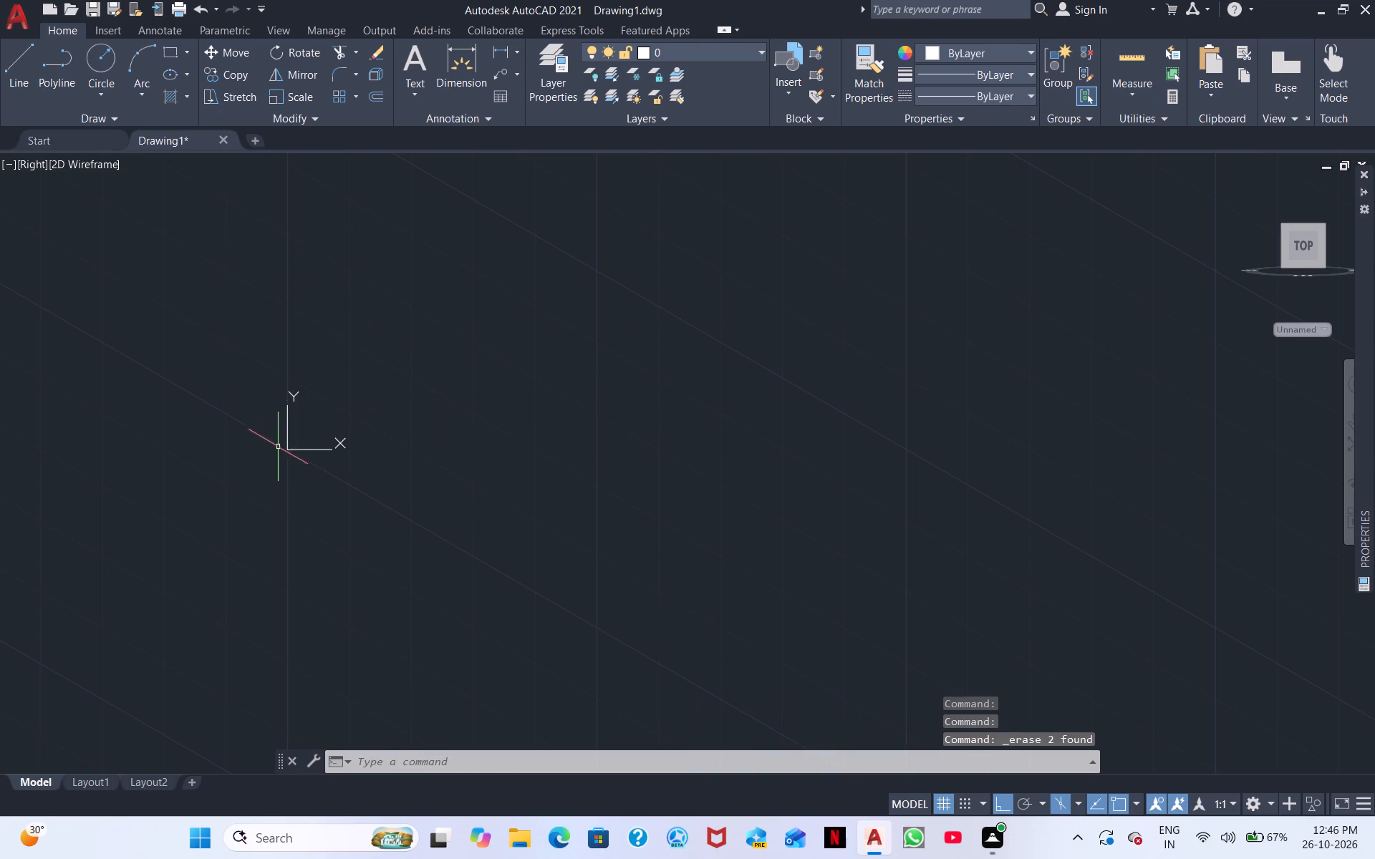
With Ortho on, draw a single vertical line 185 long upward from the origin.
{"action": "right_click", "coordinate": [482, 408]}
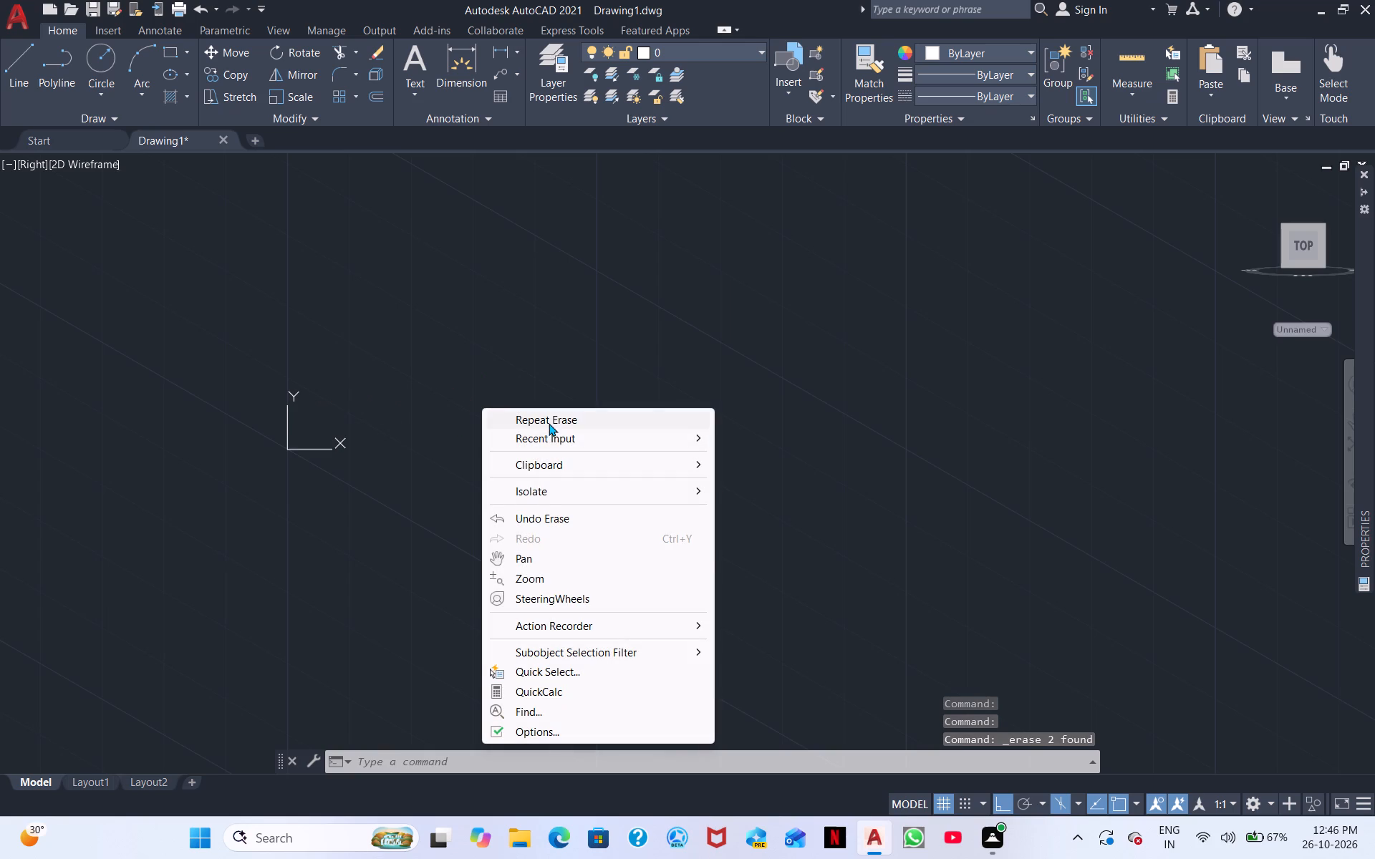
{"action": "left_click", "coordinate": [570, 444]}
{"action": "left_click", "coordinate": [755, 454]}
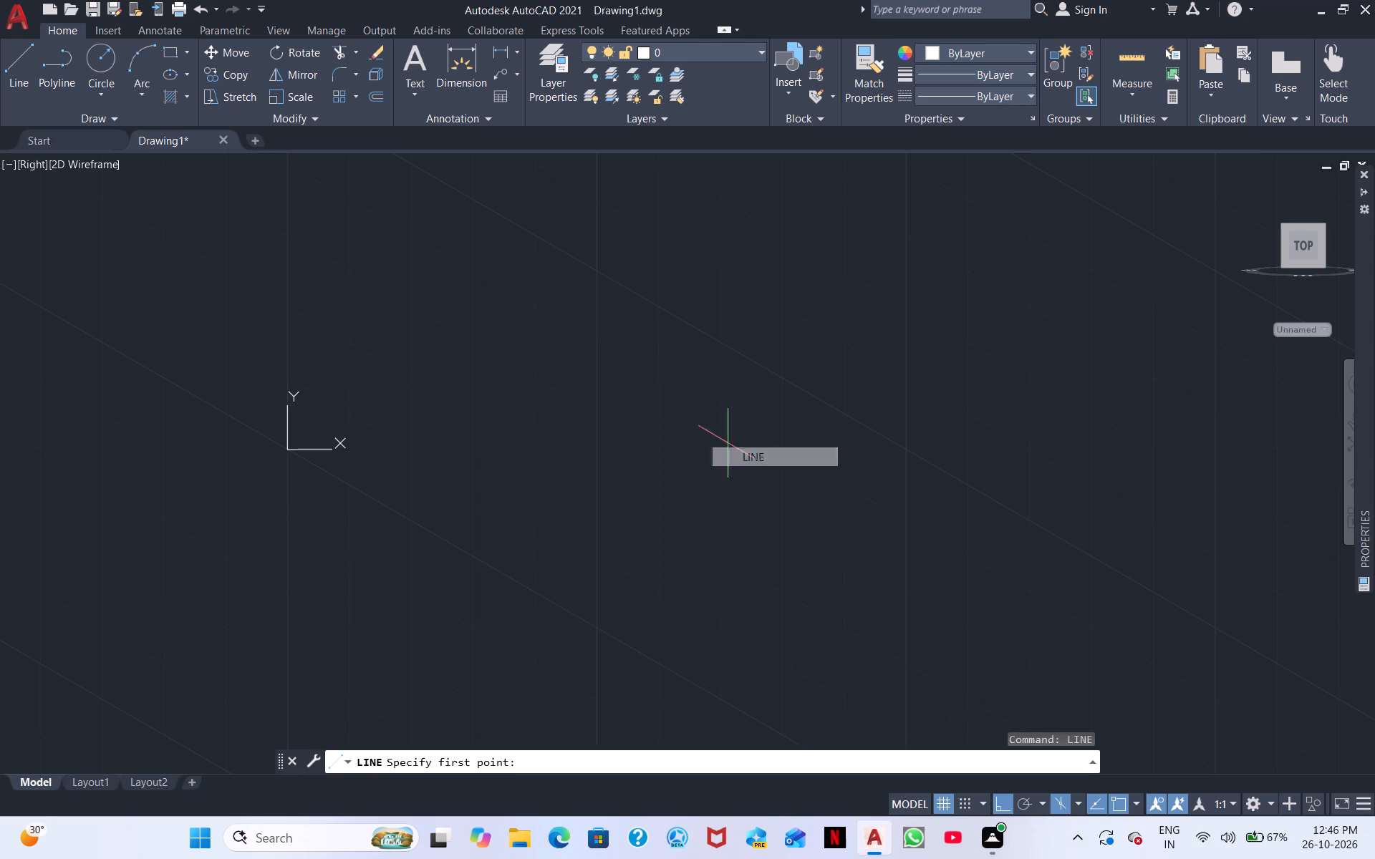
{"action": "left_click", "coordinate": [287, 449]}
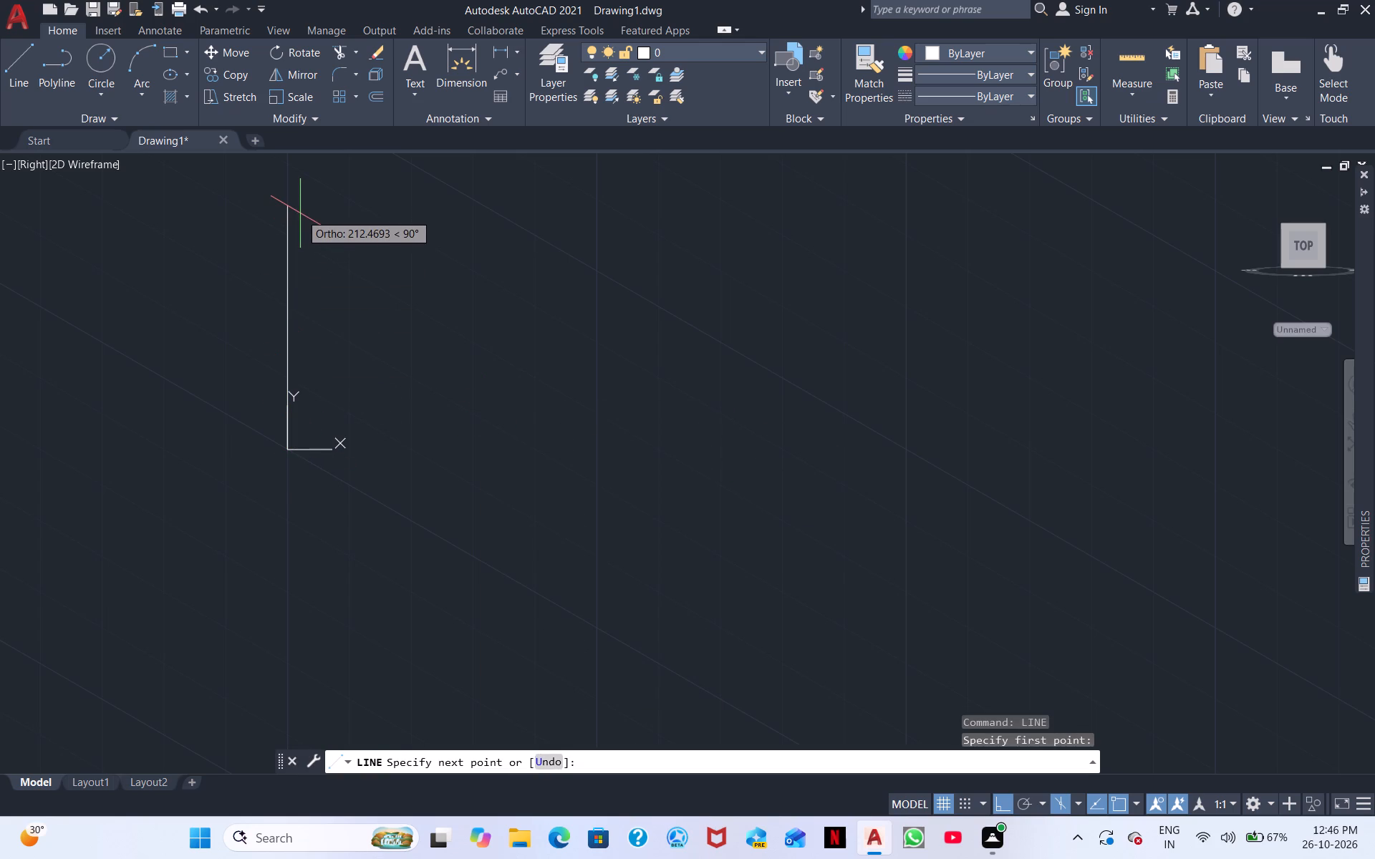
{"action": "type", "text": "185"}
{"action": "key", "text": "Return"}
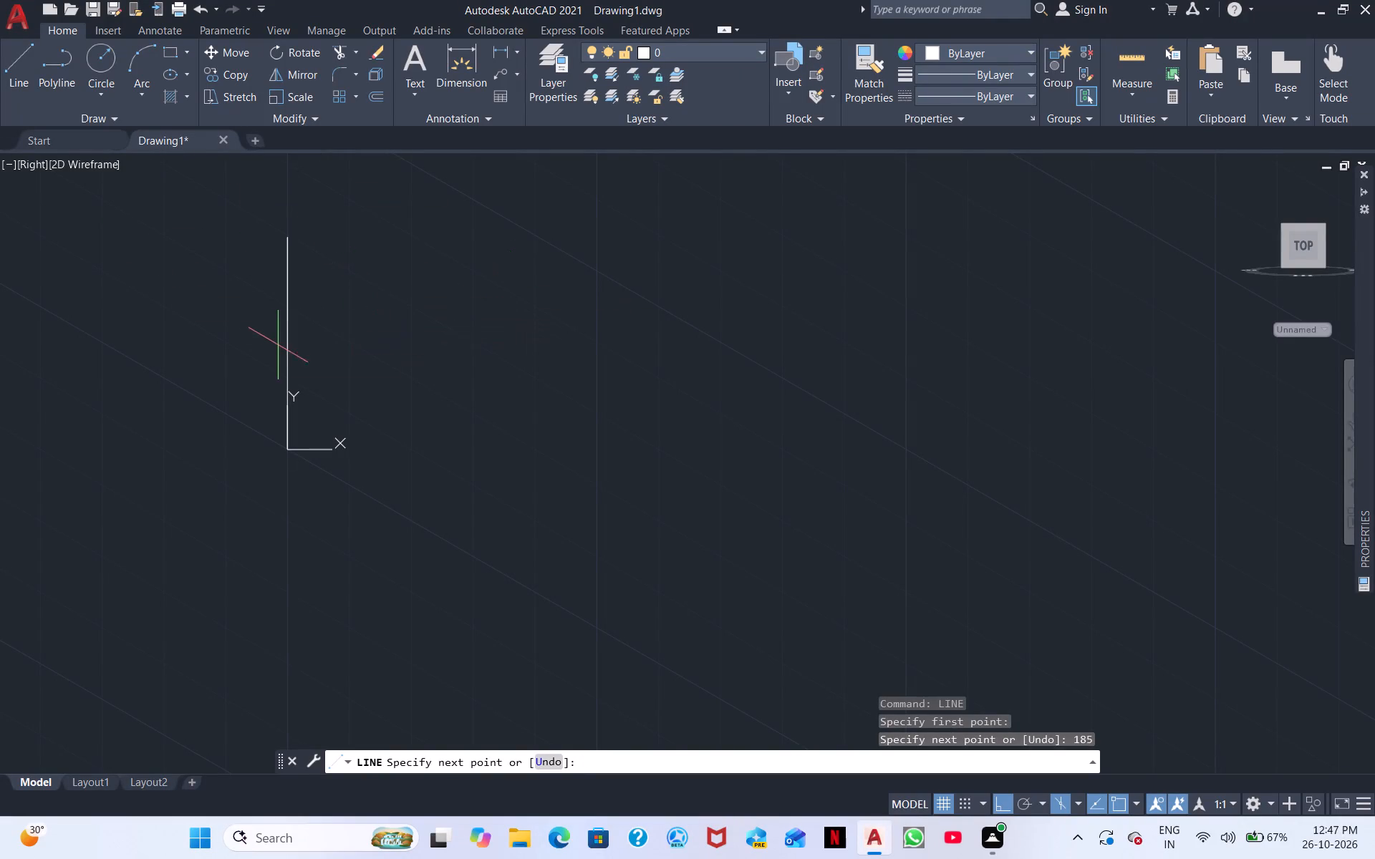
{"action": "right_click", "coordinate": [377, 287]}
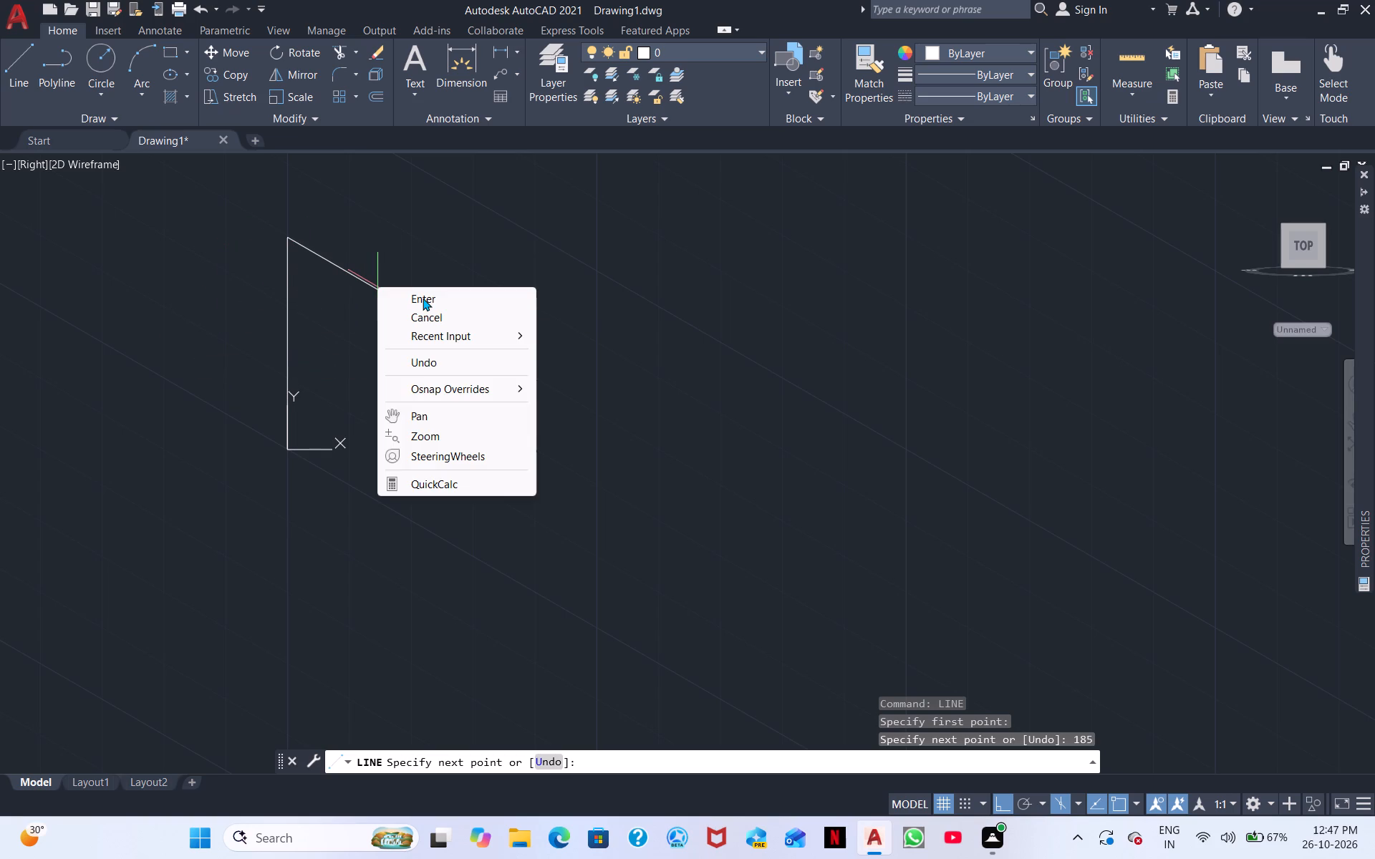
{"action": "left_click", "coordinate": [423, 298]}
With Ortho off, draw a line 80 long at 210° from the lower endpoint of the vertical line.
{"action": "middle_click_drag", "start_coordinate": [315, 374], "coordinate": [569, 367]}
{"action": "right_click", "coordinate": [569, 367]}
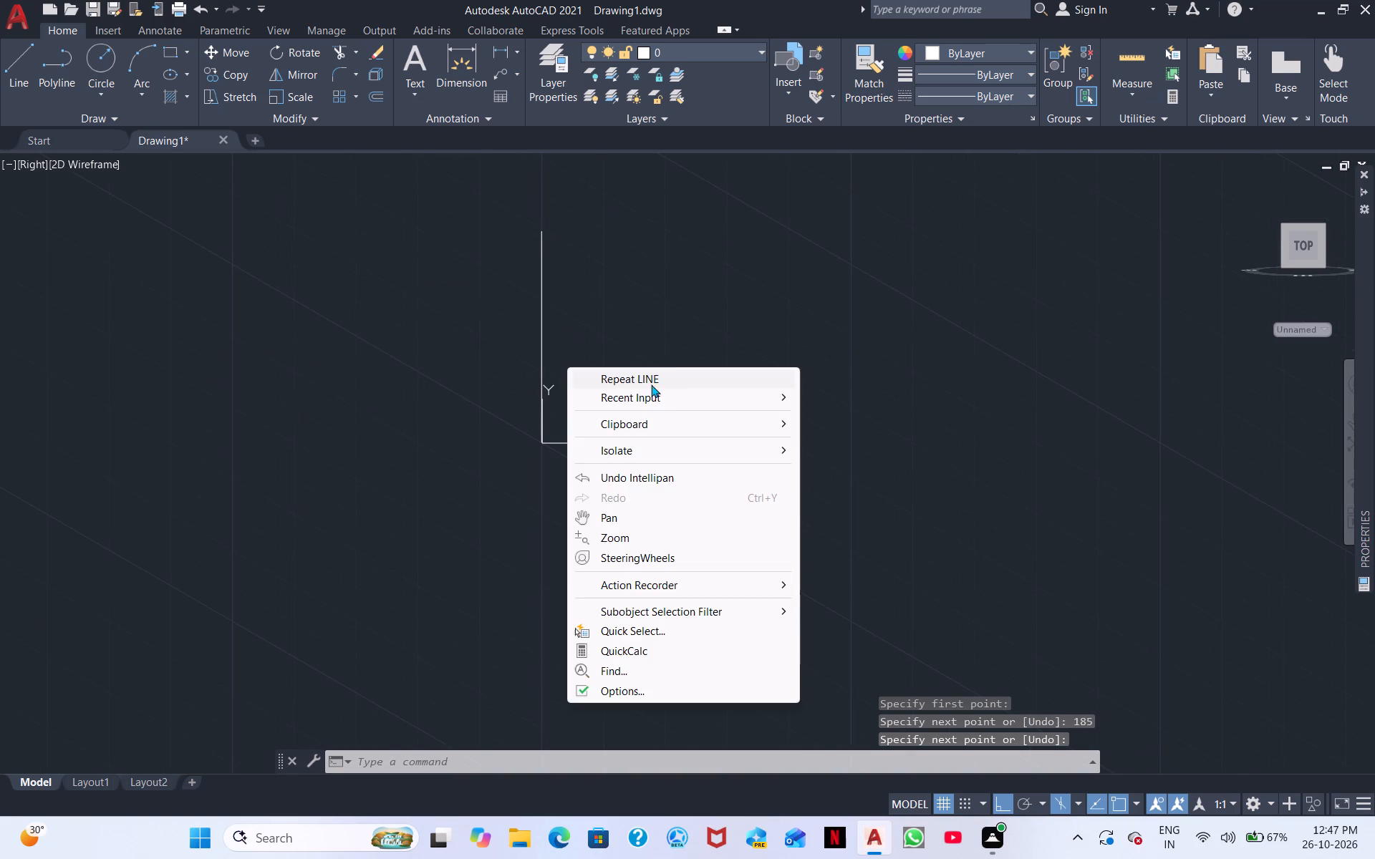
{"action": "left_click", "coordinate": [663, 379]}
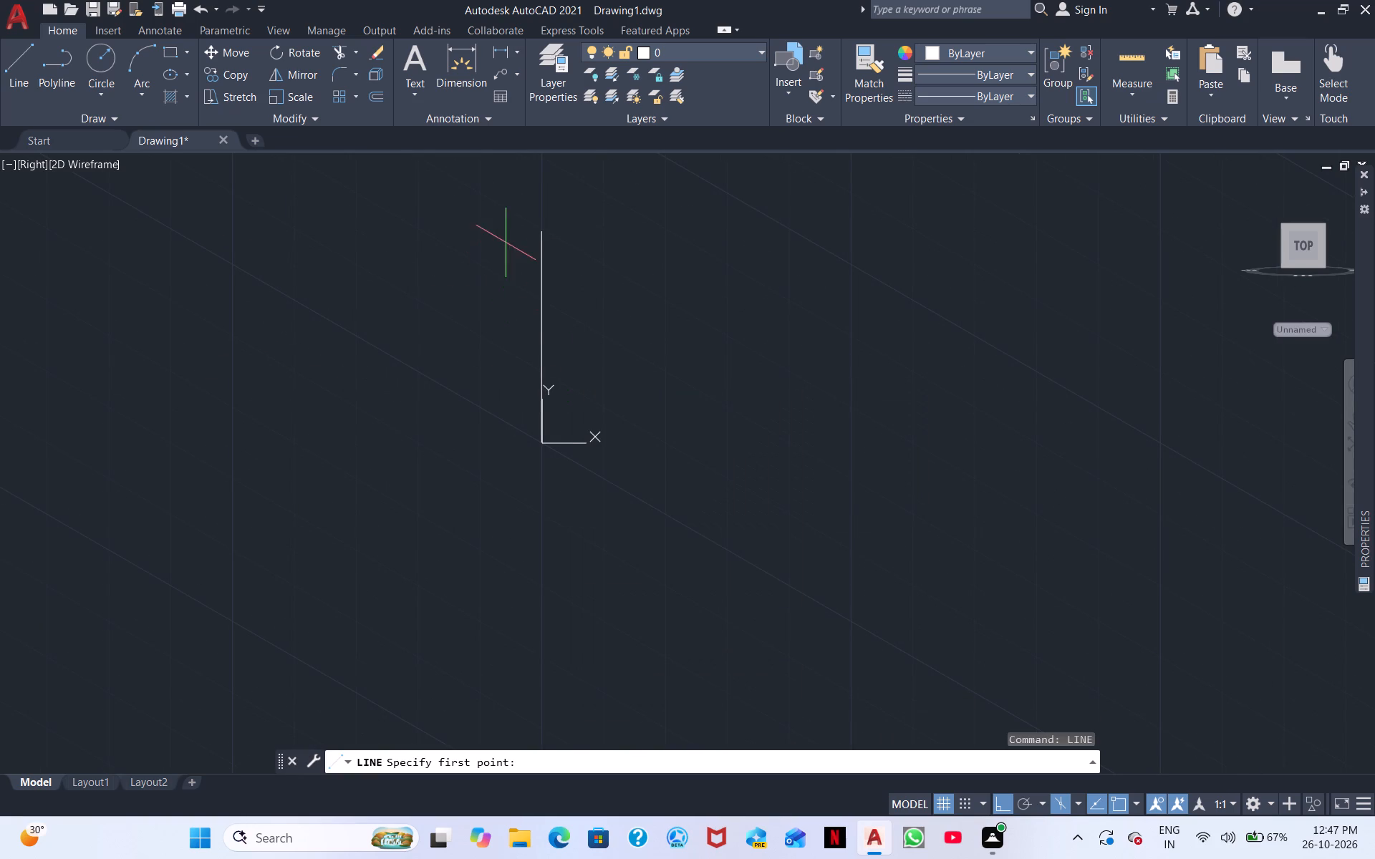
{"action": "left_click", "coordinate": [539, 443]}
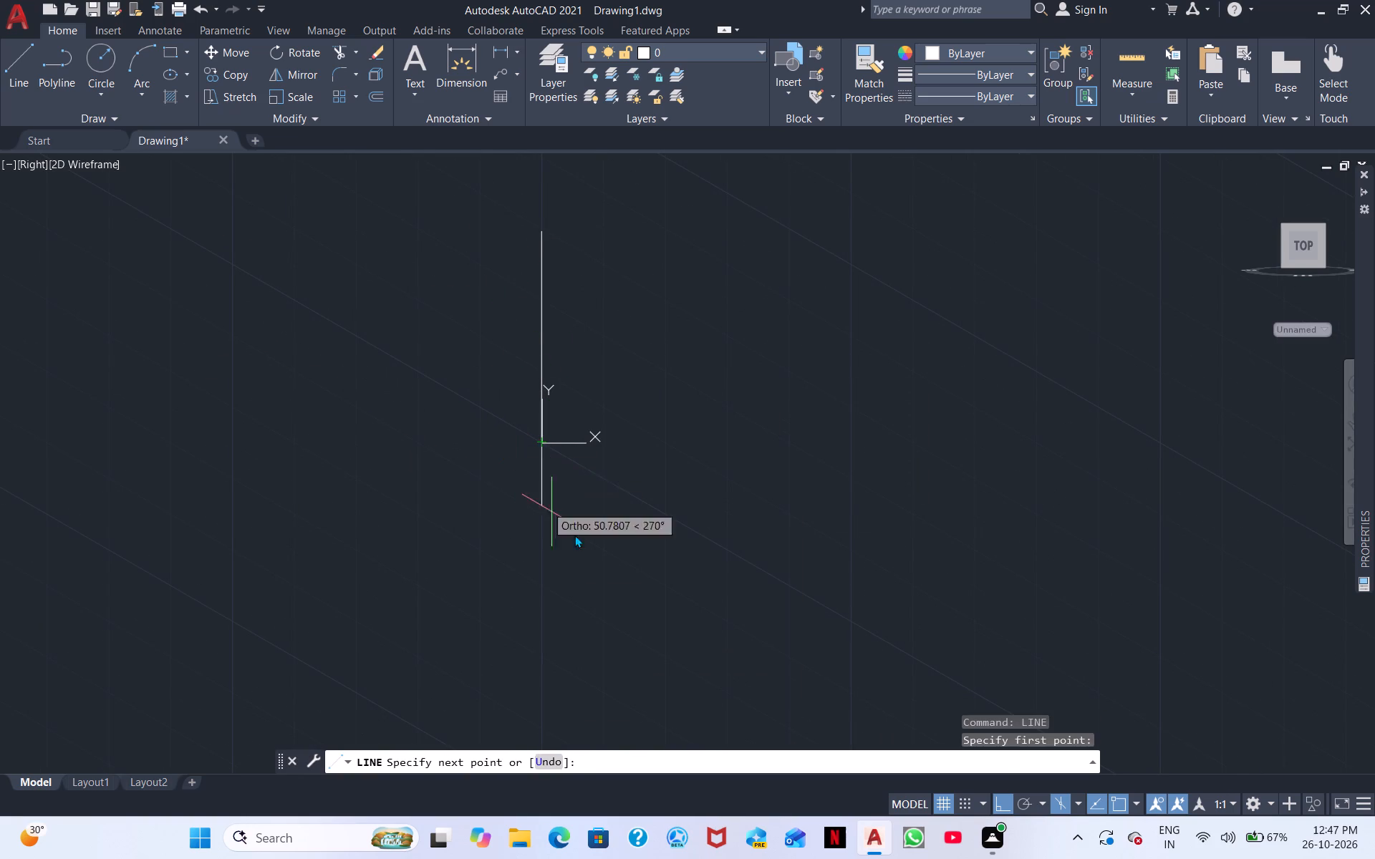
{"action": "left_click", "coordinate": [1000, 804]}
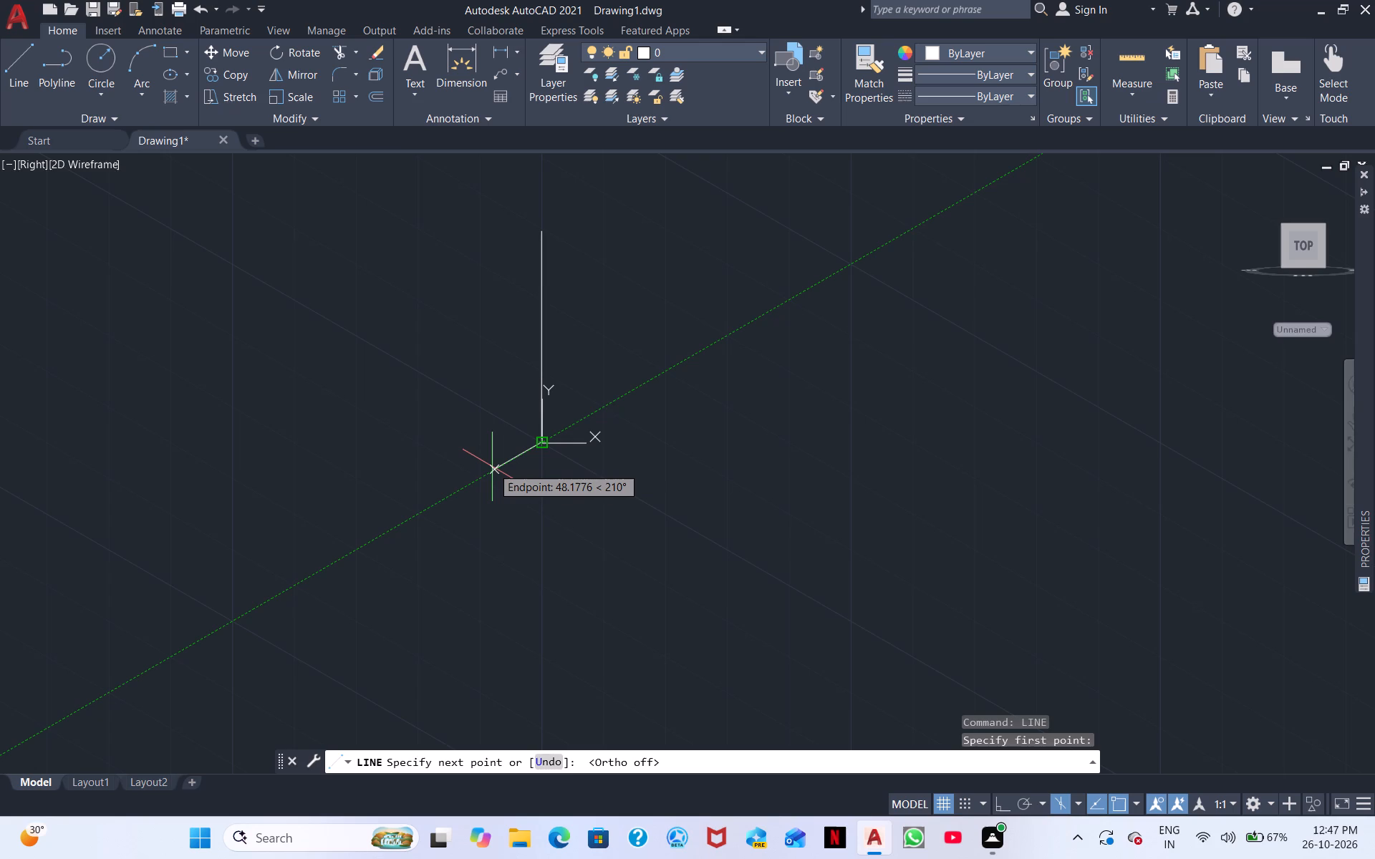
{"action": "type", "text": "80"}
{"action": "key", "text": "Return"}
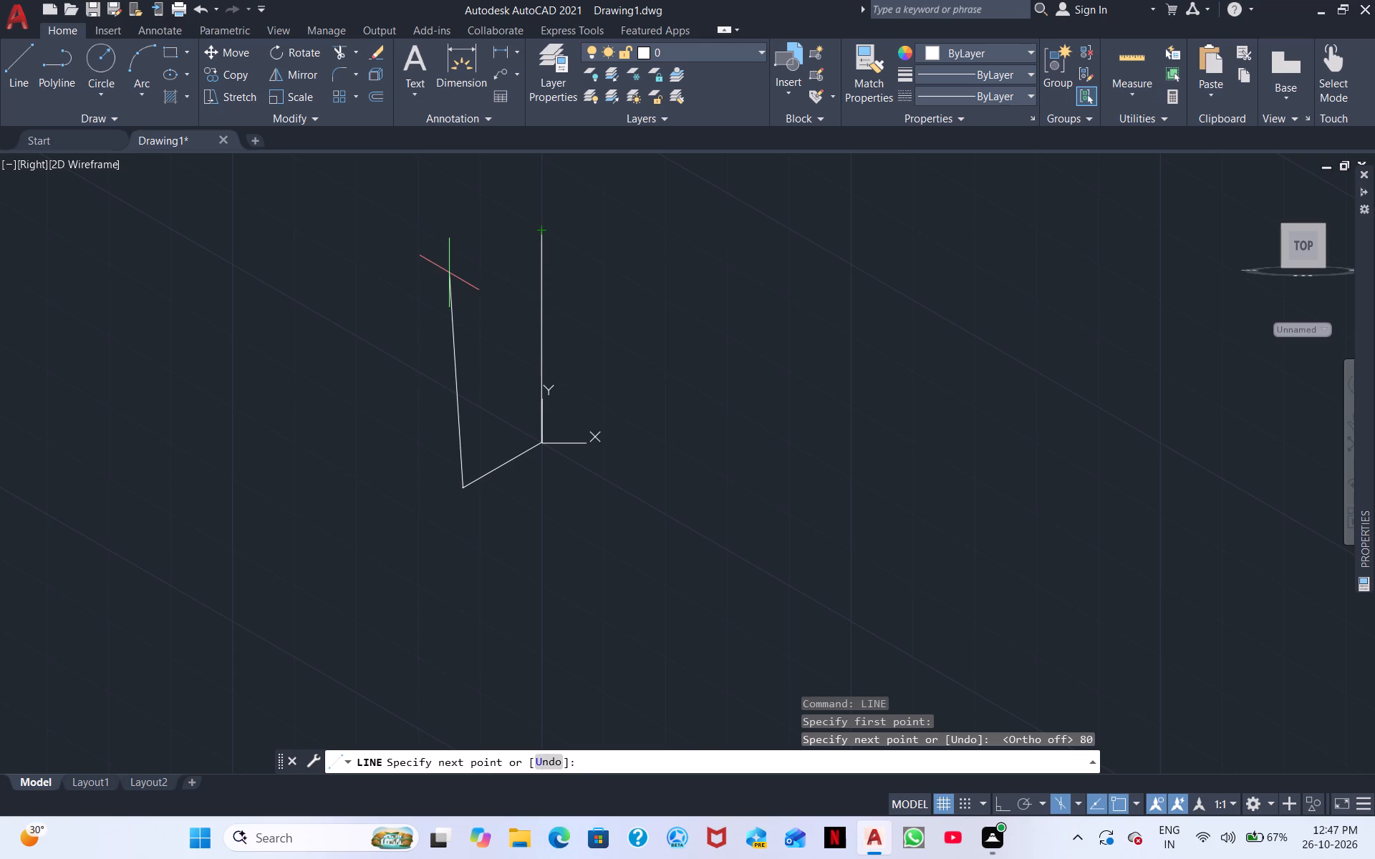
With Ortho on, draw a vertical line 185 long upward from the free end of the 80-long slanted line.
{"action": "type", "text": "18"}
{"action": "key", "text": "5"}
{"action": "left_click", "coordinate": [996, 802]}
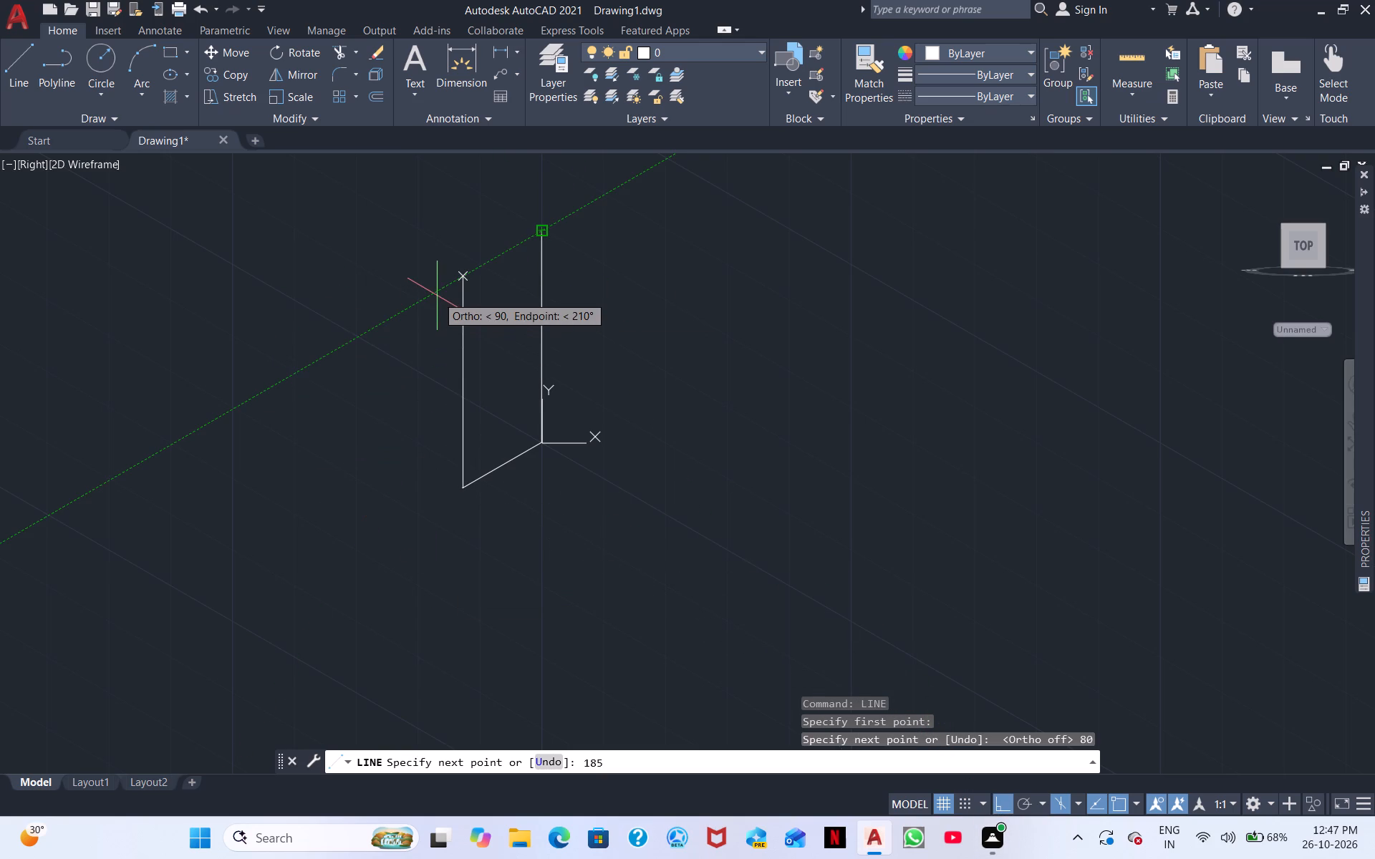
{"action": "key", "text": "Return"}
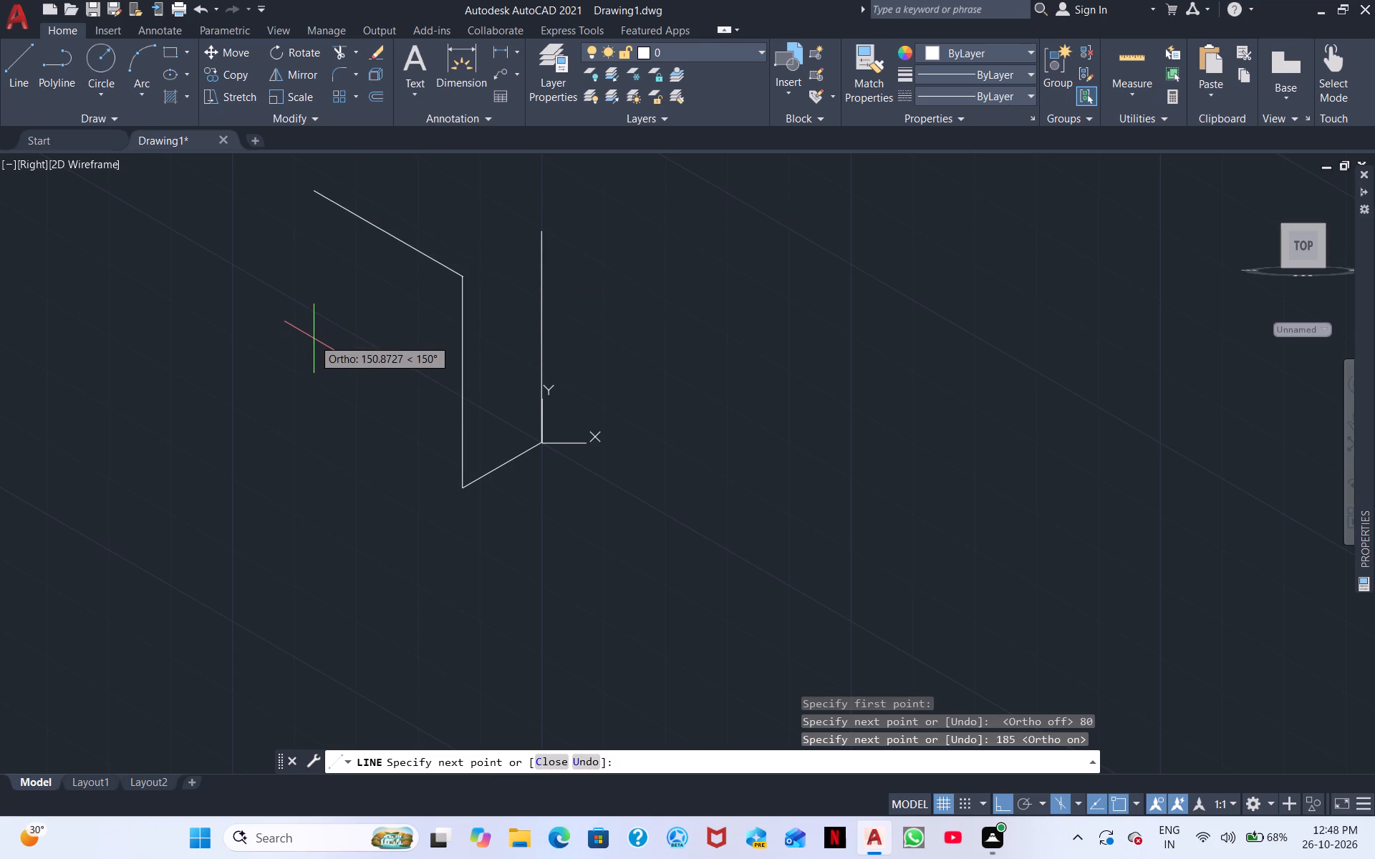
{"action": "right_click", "coordinate": [354, 354]}
{"action": "left_click", "coordinate": [414, 367]}
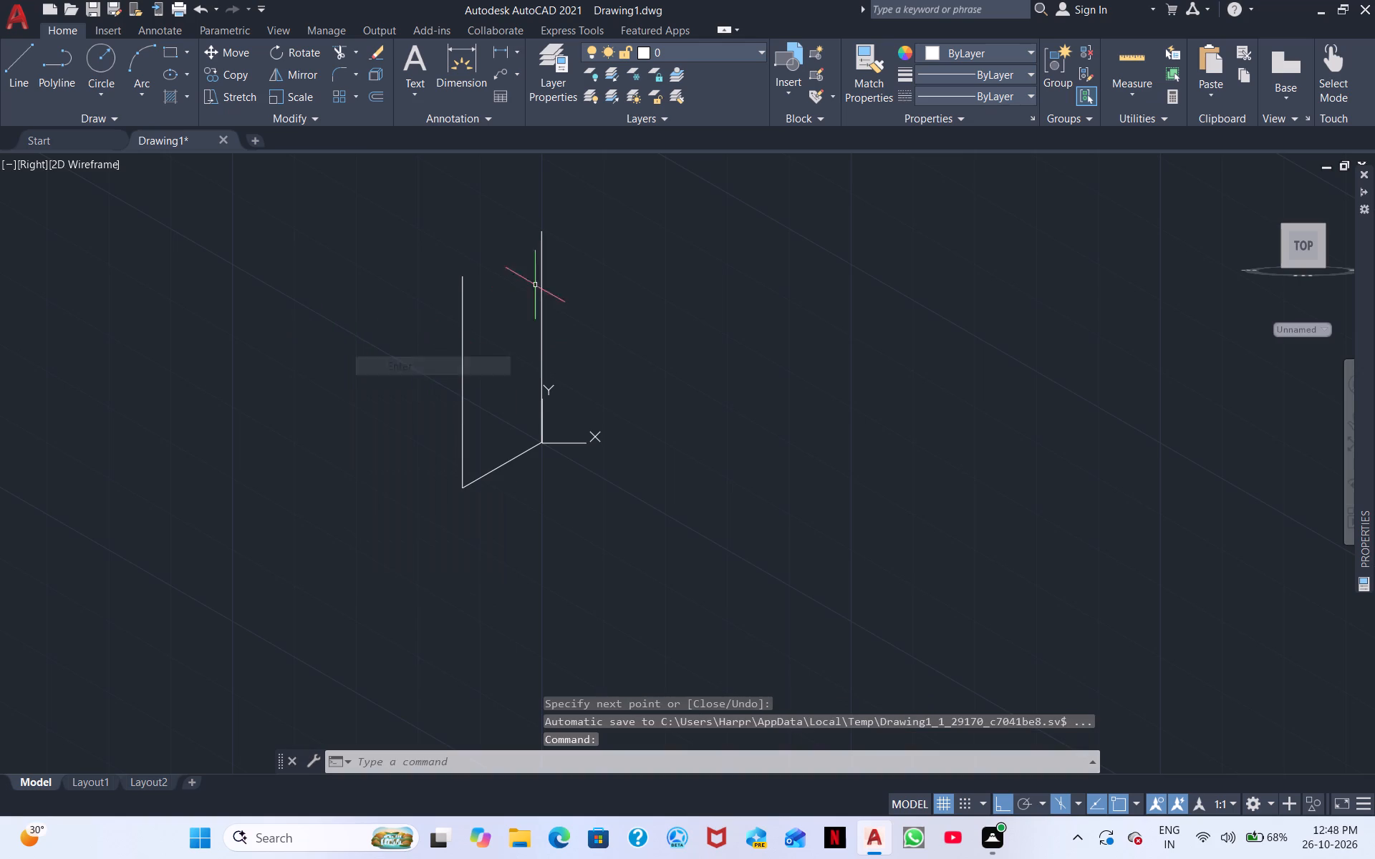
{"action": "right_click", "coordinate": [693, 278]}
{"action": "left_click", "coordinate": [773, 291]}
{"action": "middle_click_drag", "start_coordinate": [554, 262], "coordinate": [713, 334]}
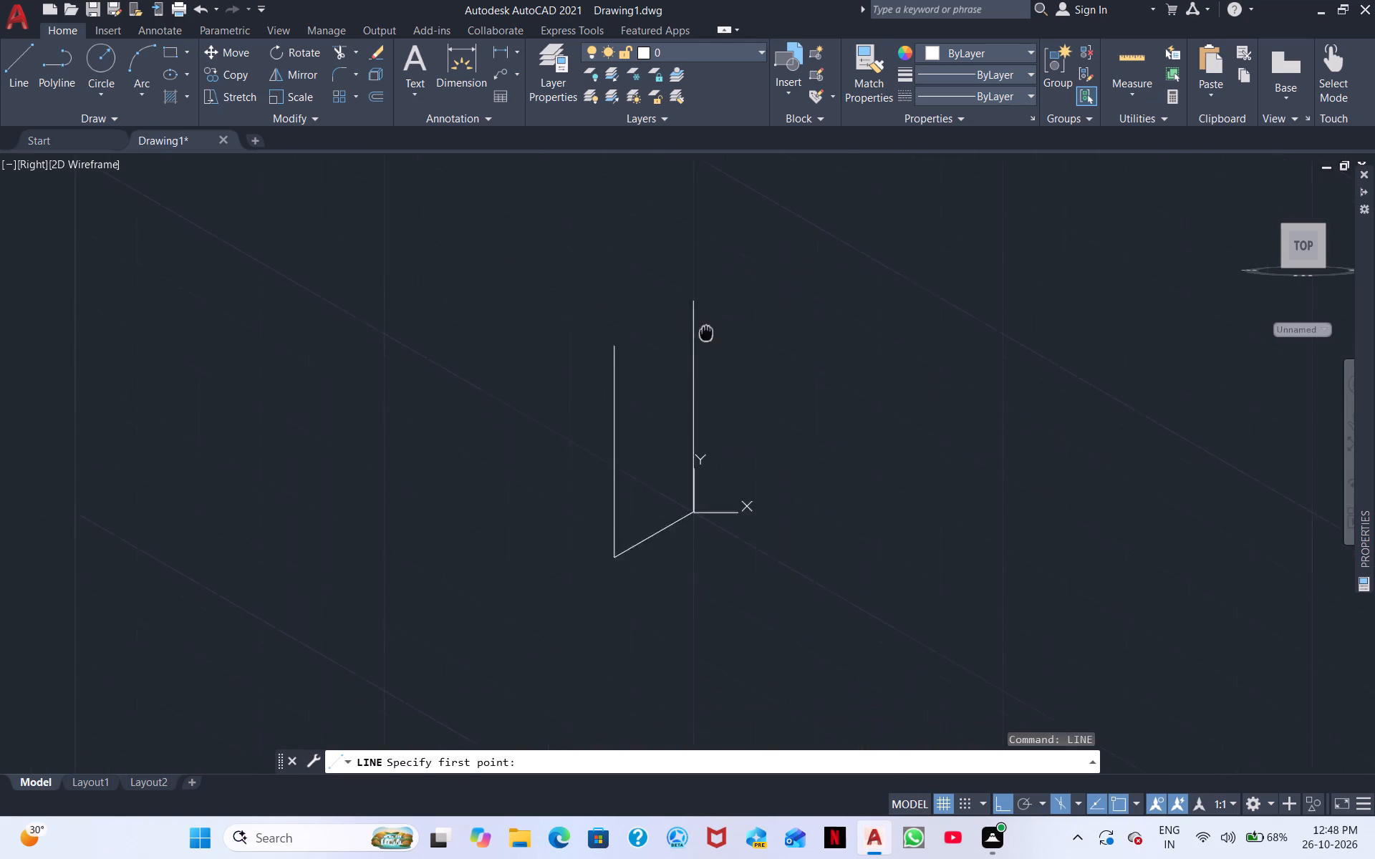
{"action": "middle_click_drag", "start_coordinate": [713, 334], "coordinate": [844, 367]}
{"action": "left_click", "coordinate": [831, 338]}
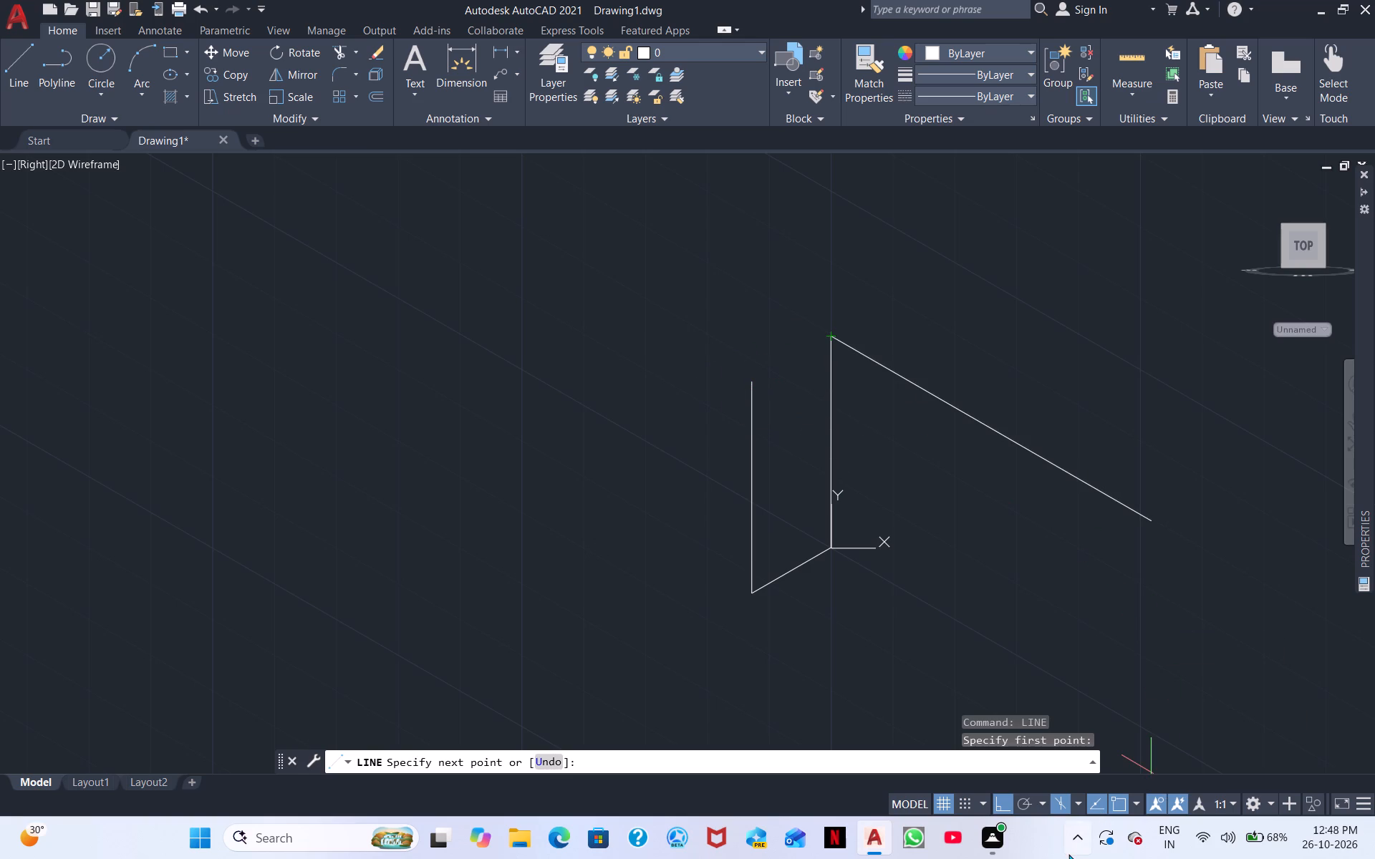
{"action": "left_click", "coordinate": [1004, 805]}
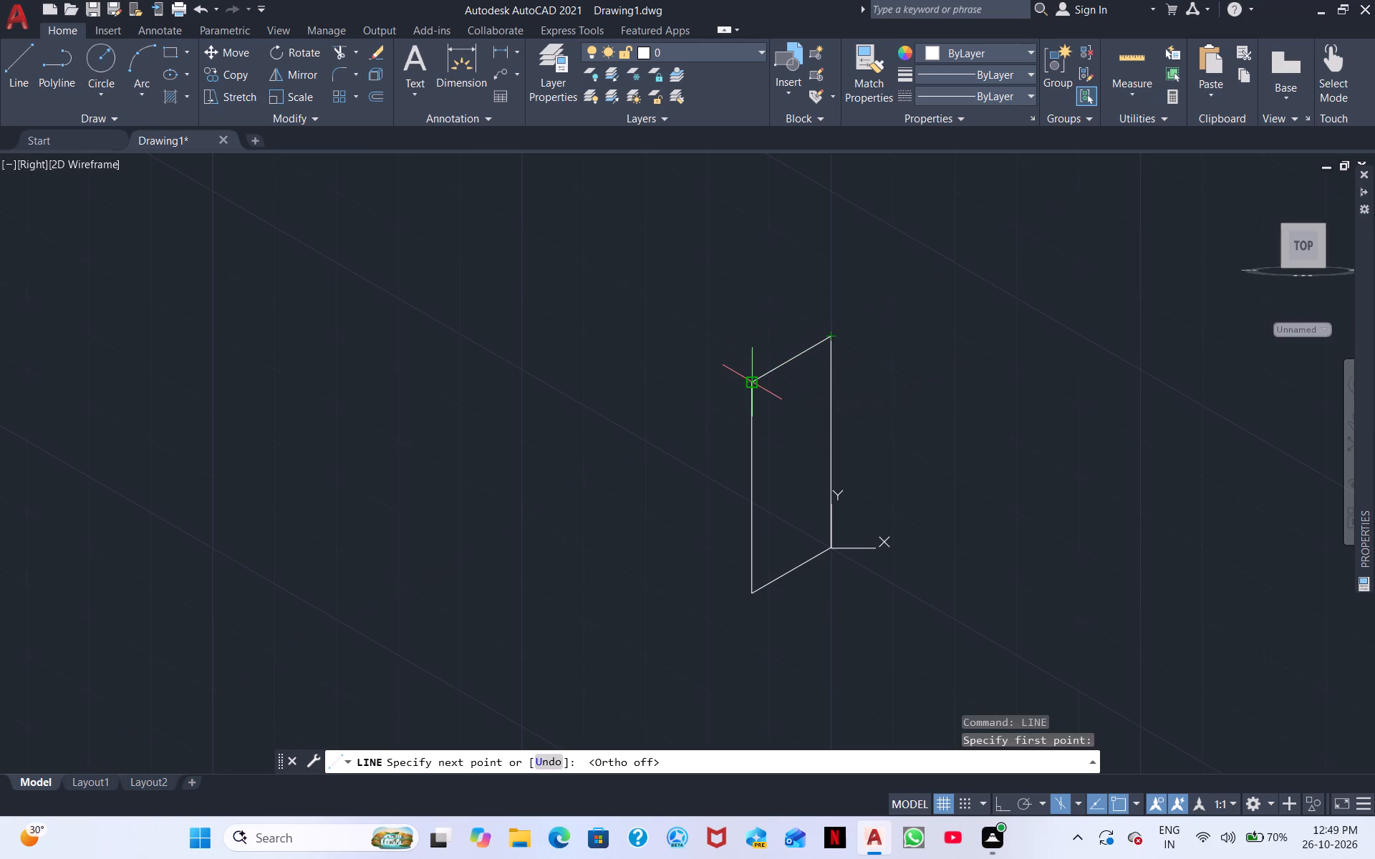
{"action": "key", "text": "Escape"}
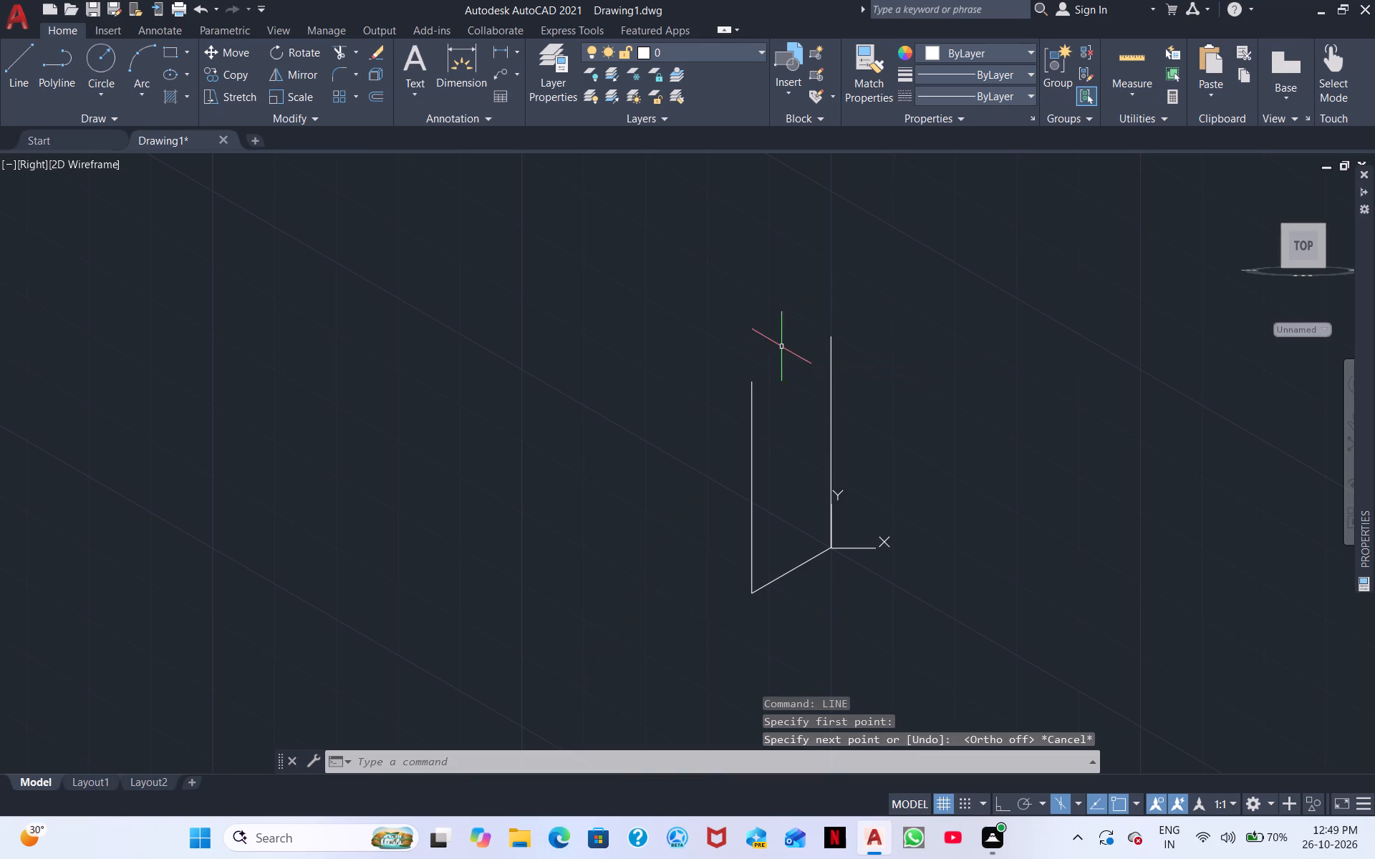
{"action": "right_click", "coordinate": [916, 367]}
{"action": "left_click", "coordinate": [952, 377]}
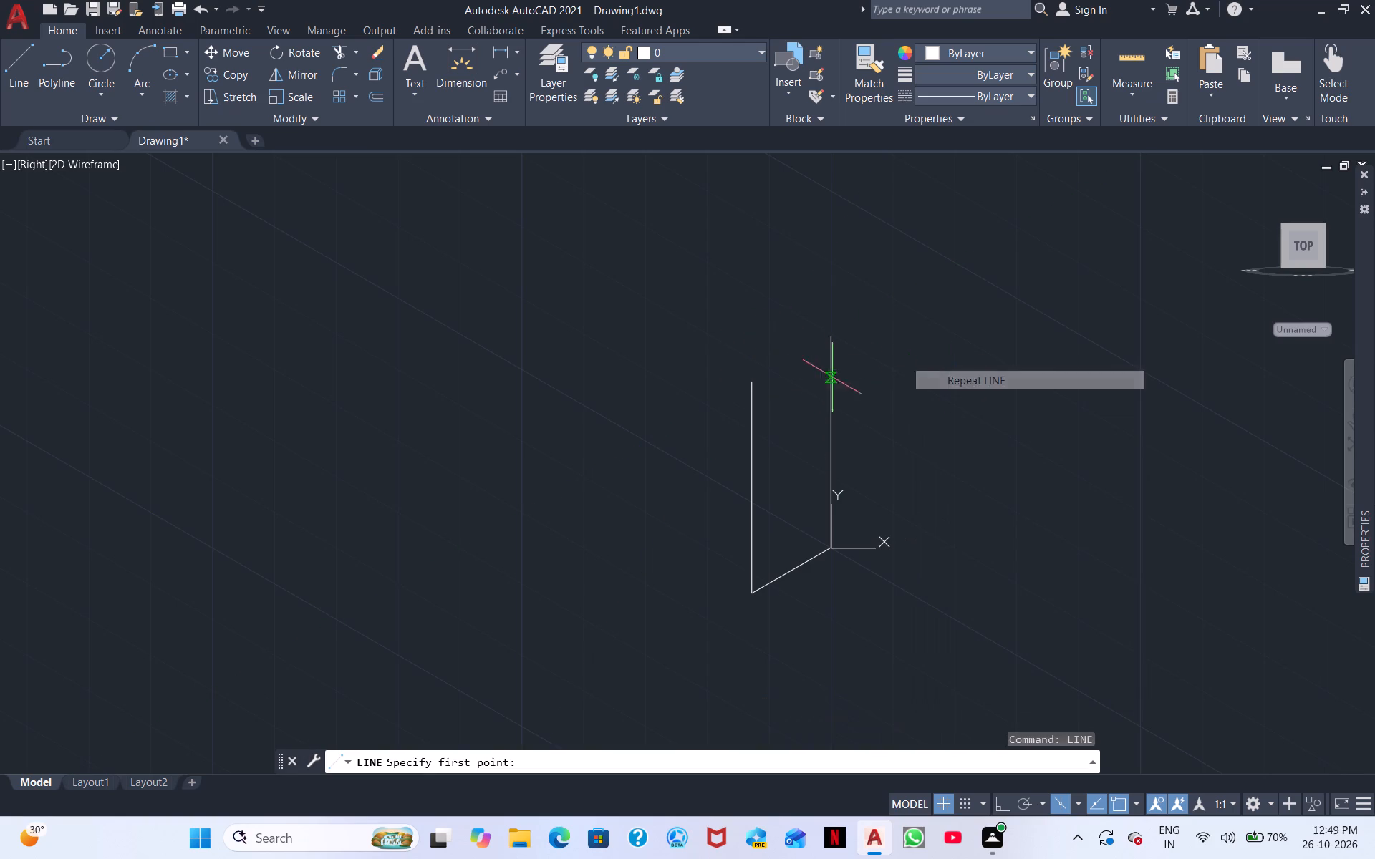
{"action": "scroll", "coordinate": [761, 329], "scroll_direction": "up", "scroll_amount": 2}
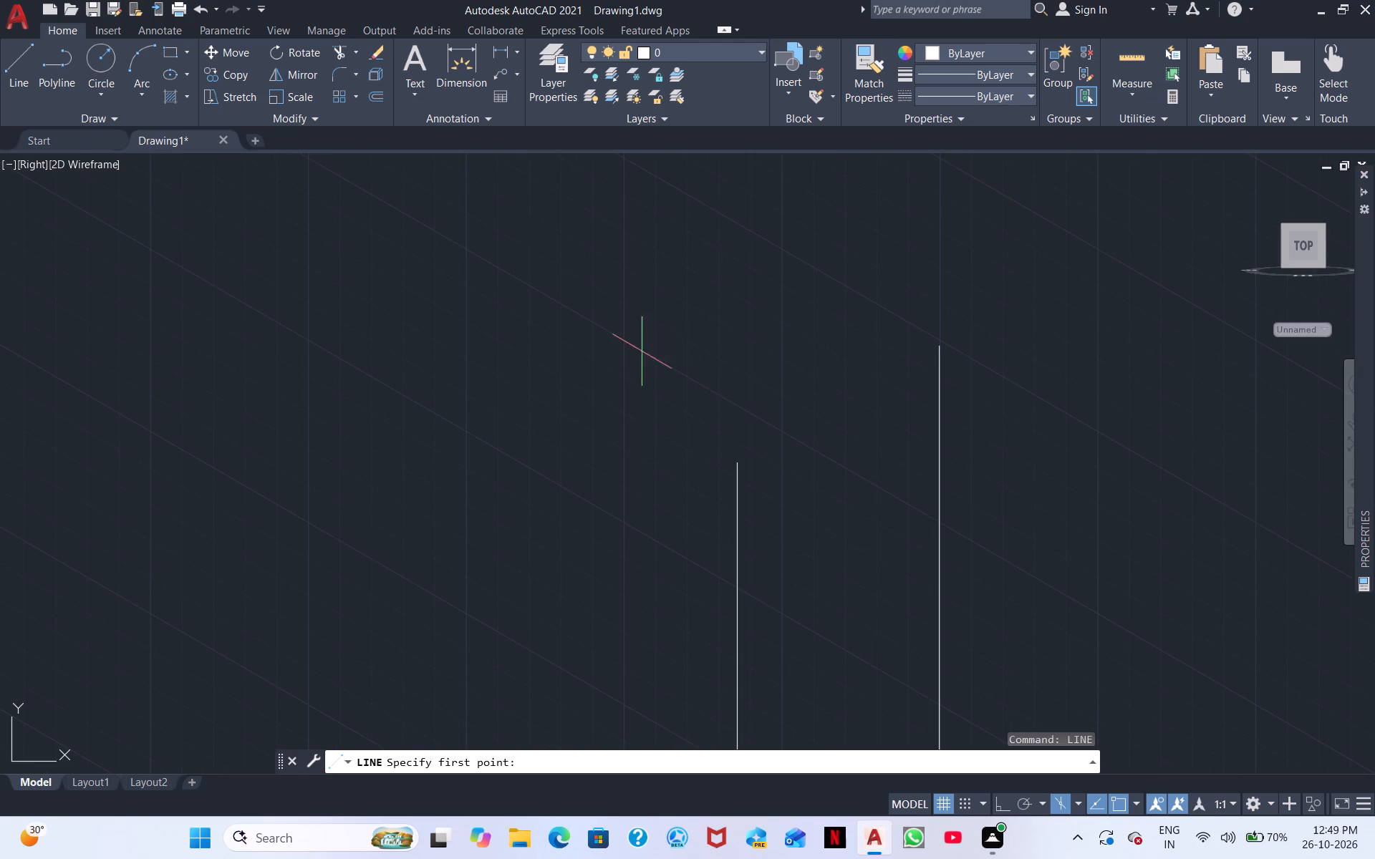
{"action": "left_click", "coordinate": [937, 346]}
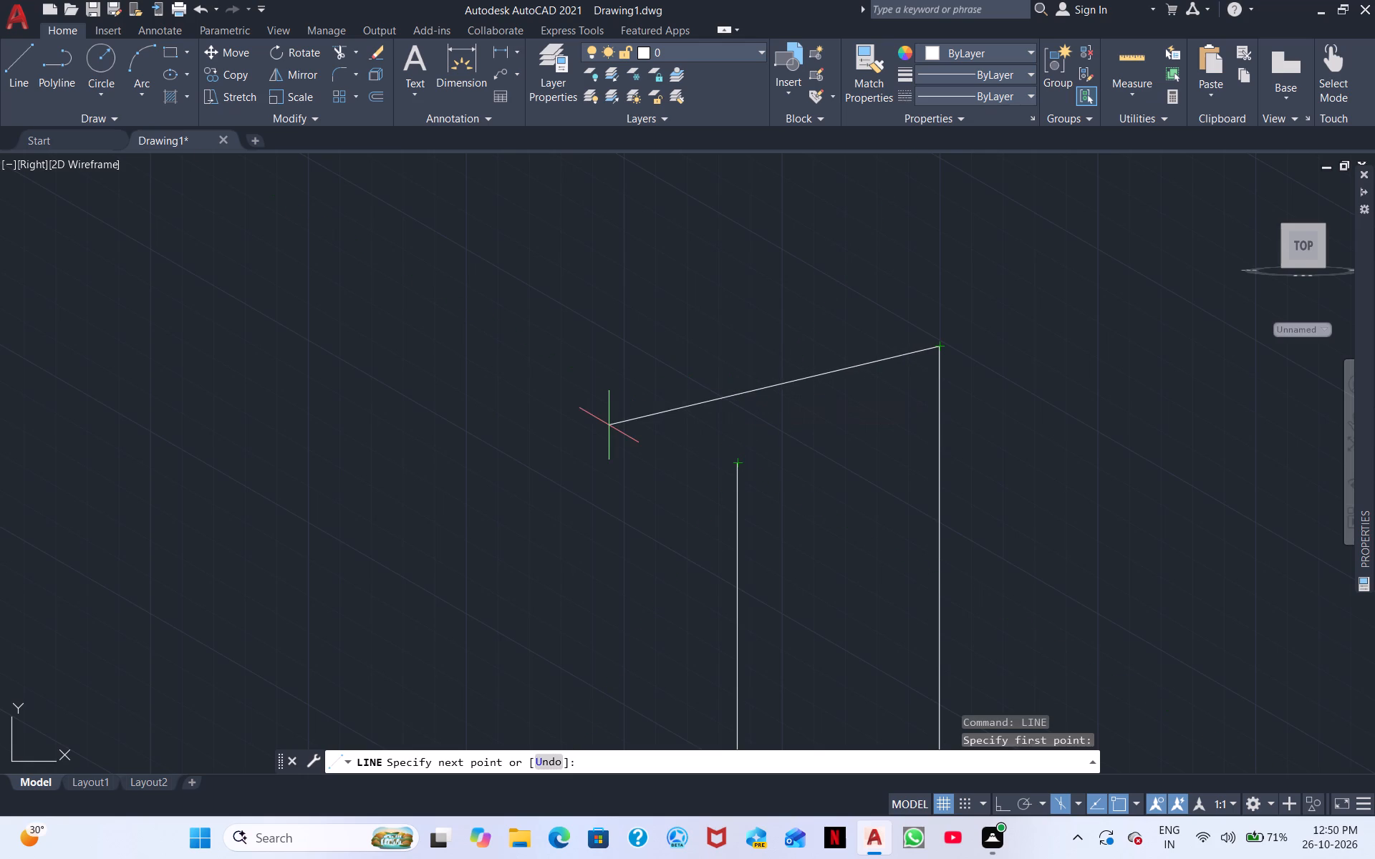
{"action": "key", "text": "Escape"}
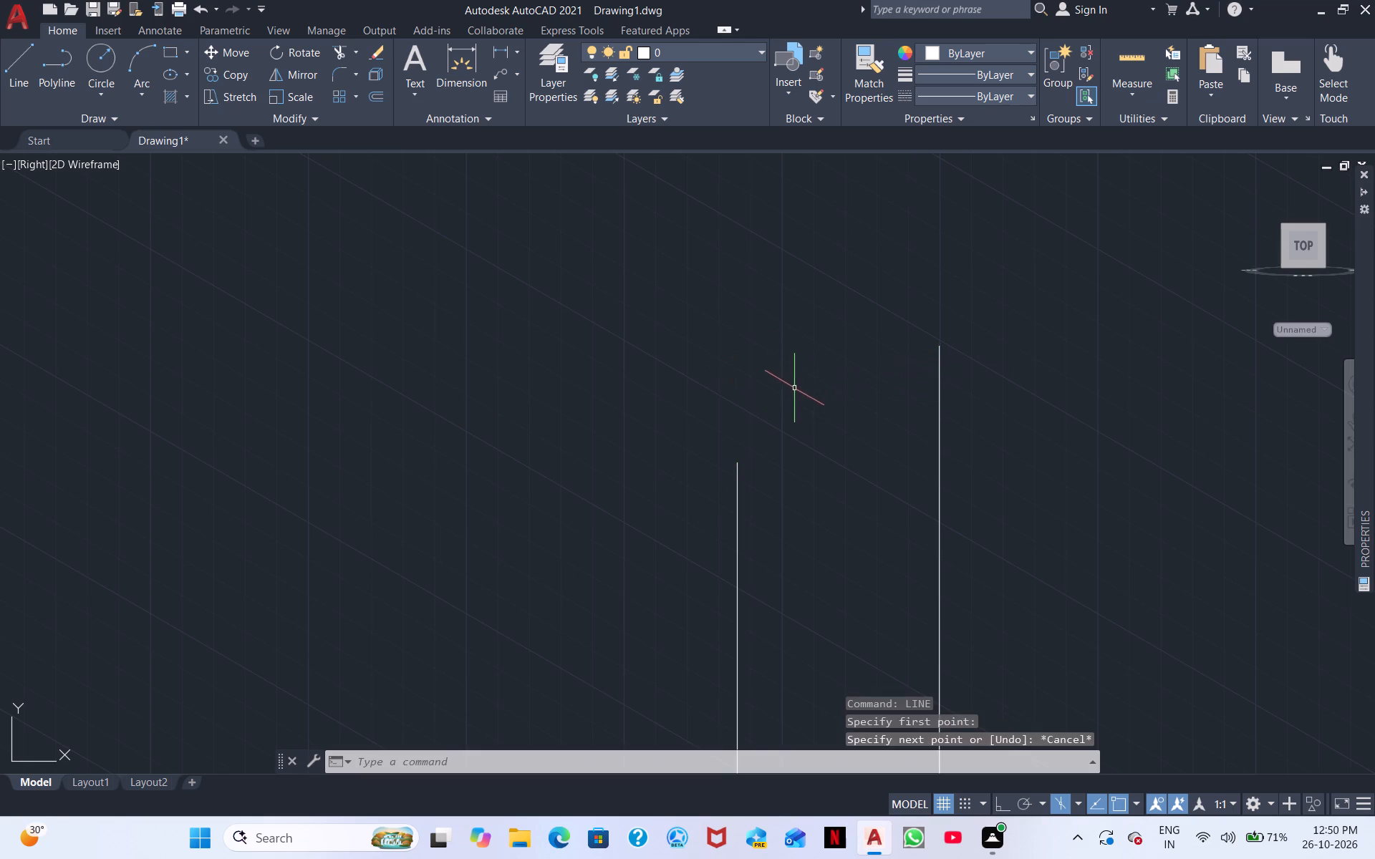
With Ortho on, draw a line 151 long at 150° from the upper endpoint of the shifted vertical line.
{"action": "right_click", "coordinate": [781, 471]}
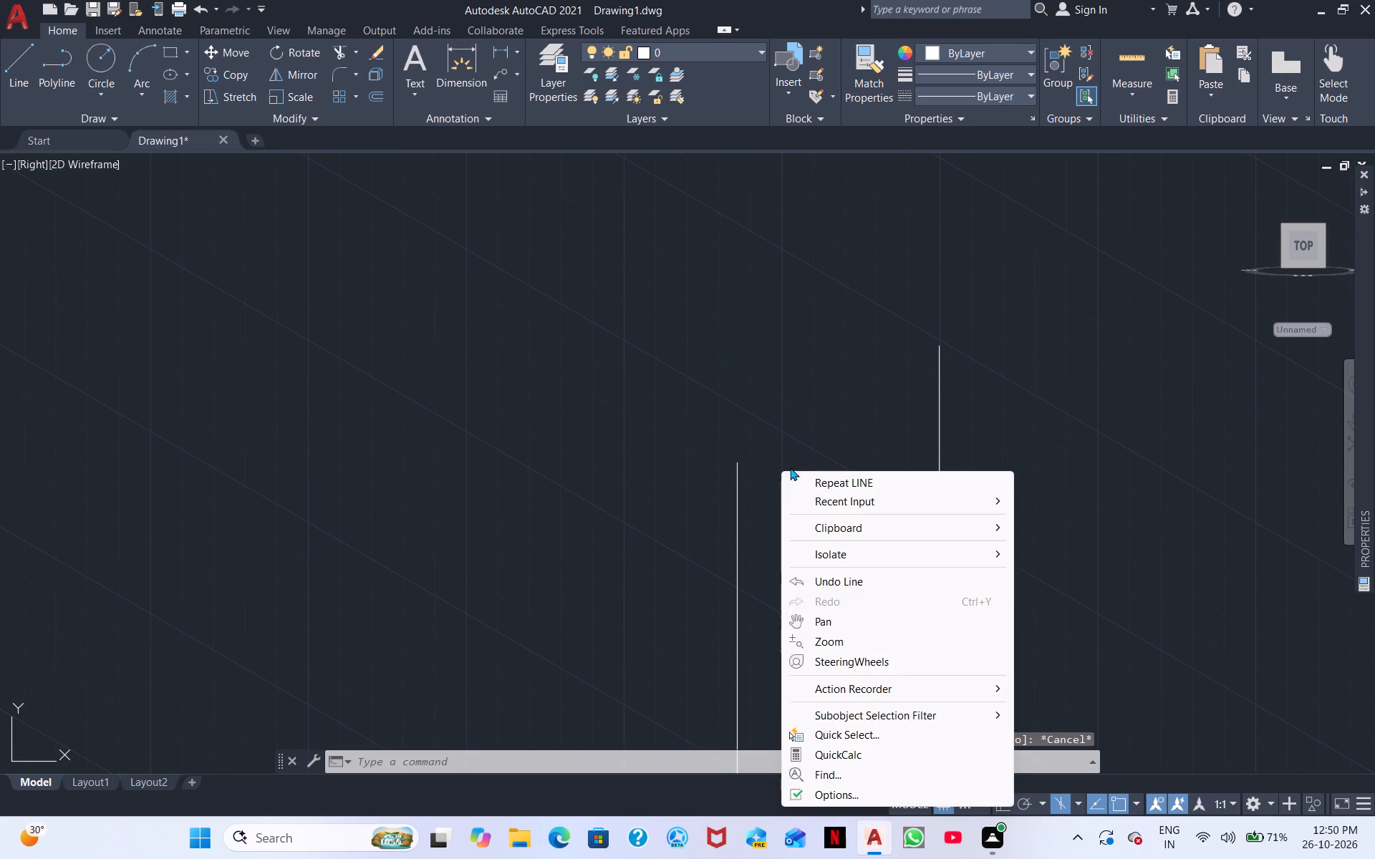
{"action": "left_click", "coordinate": [857, 479]}
{"action": "left_click", "coordinate": [739, 465]}
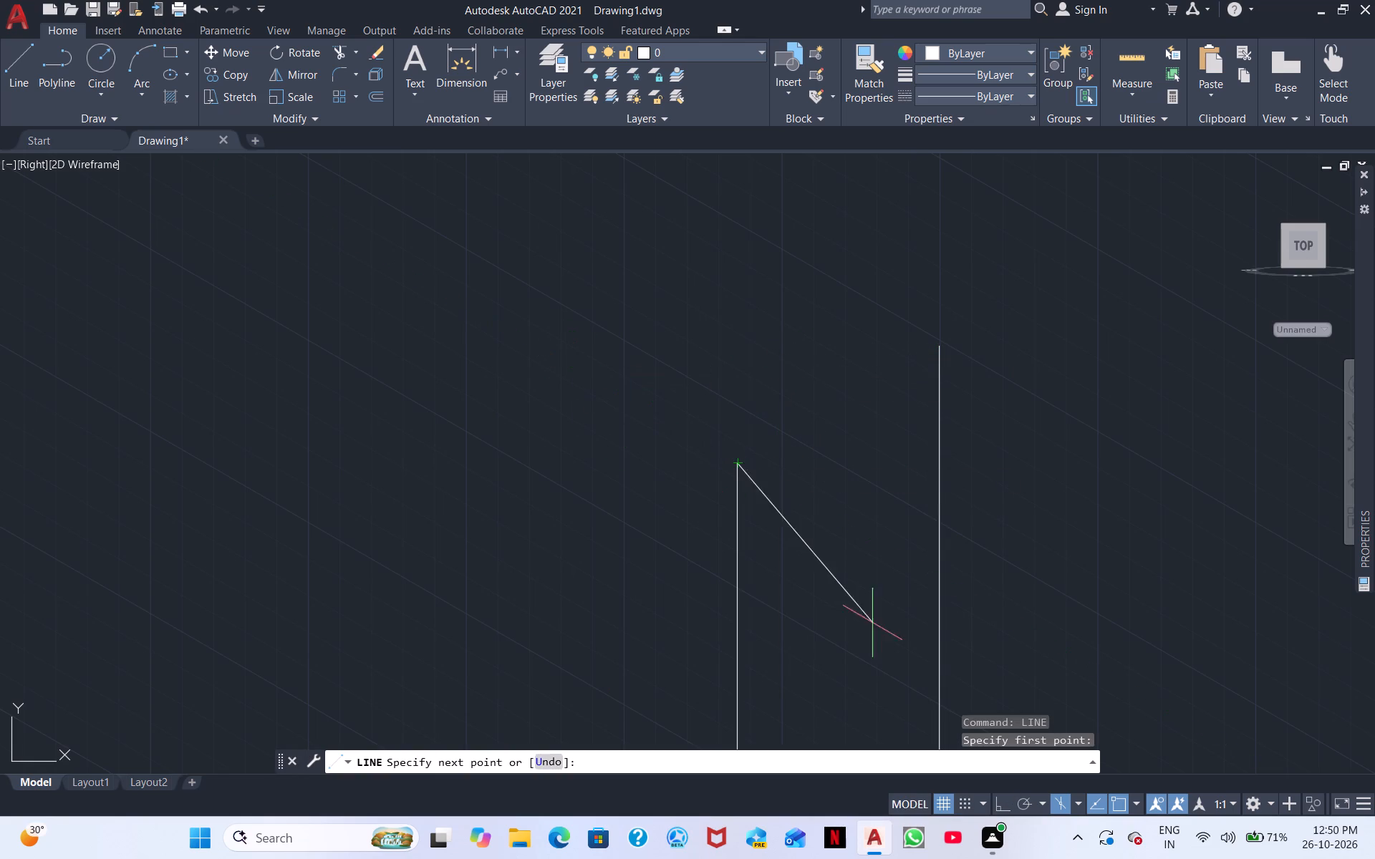
{"action": "left_click", "coordinate": [1003, 800]}
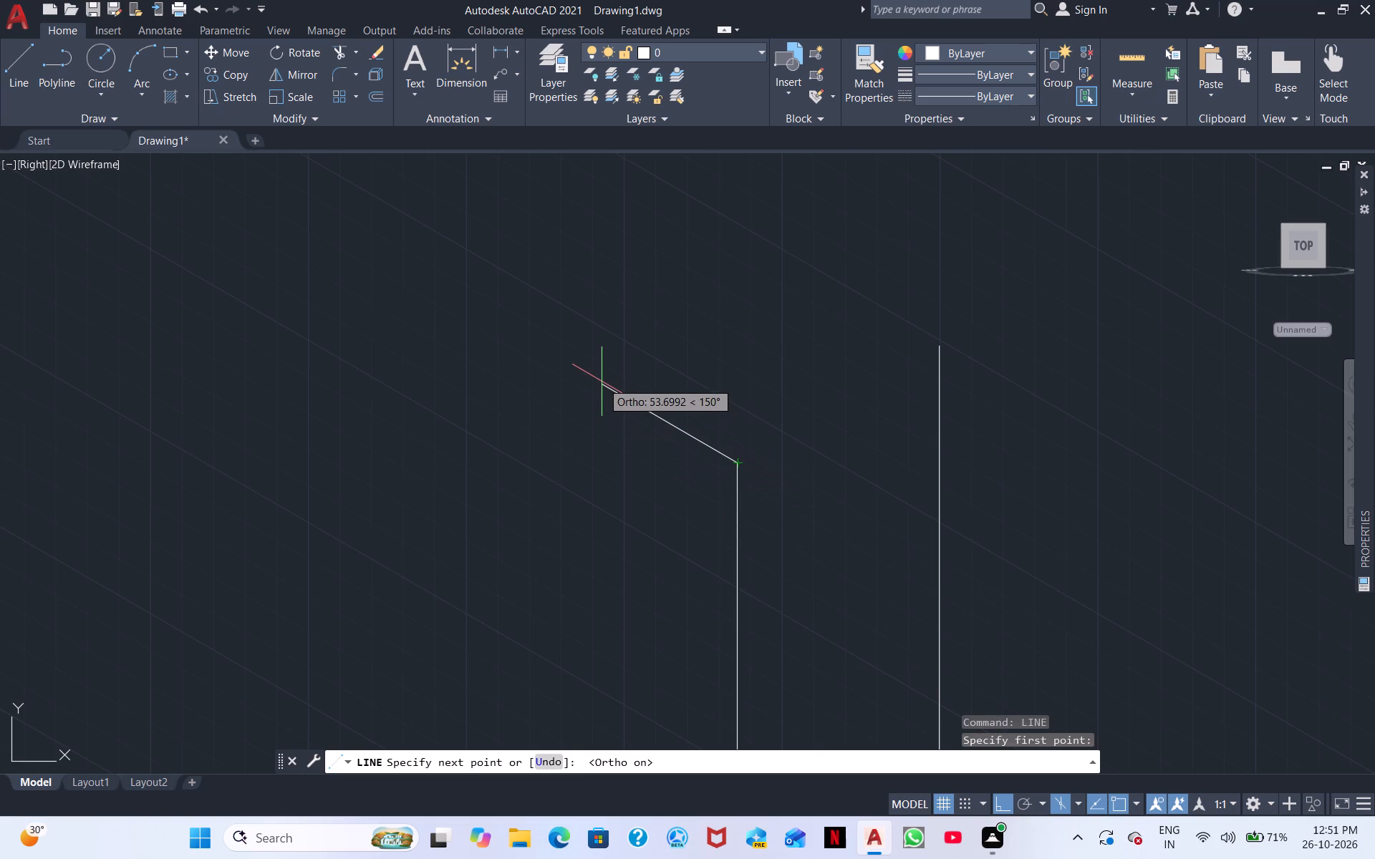
{"action": "type", "text": "151"}
{"action": "key", "text": "Return"}
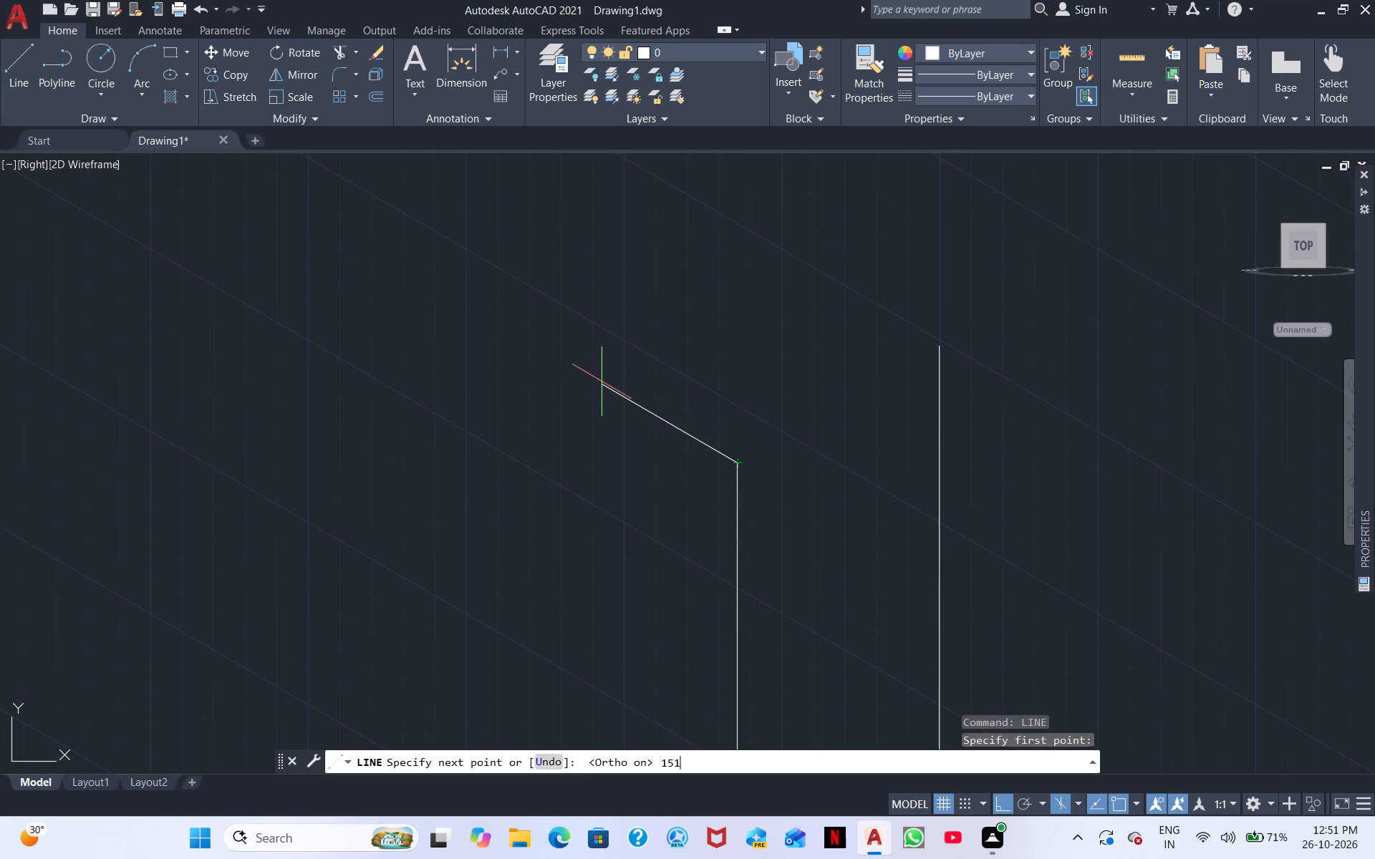
Continue with a line 185 long straight down, and close the face at the lower endpoint of the shifted vertical line.
{"action": "middle_click_drag", "start_coordinate": [410, 606], "coordinate": [478, 419]}
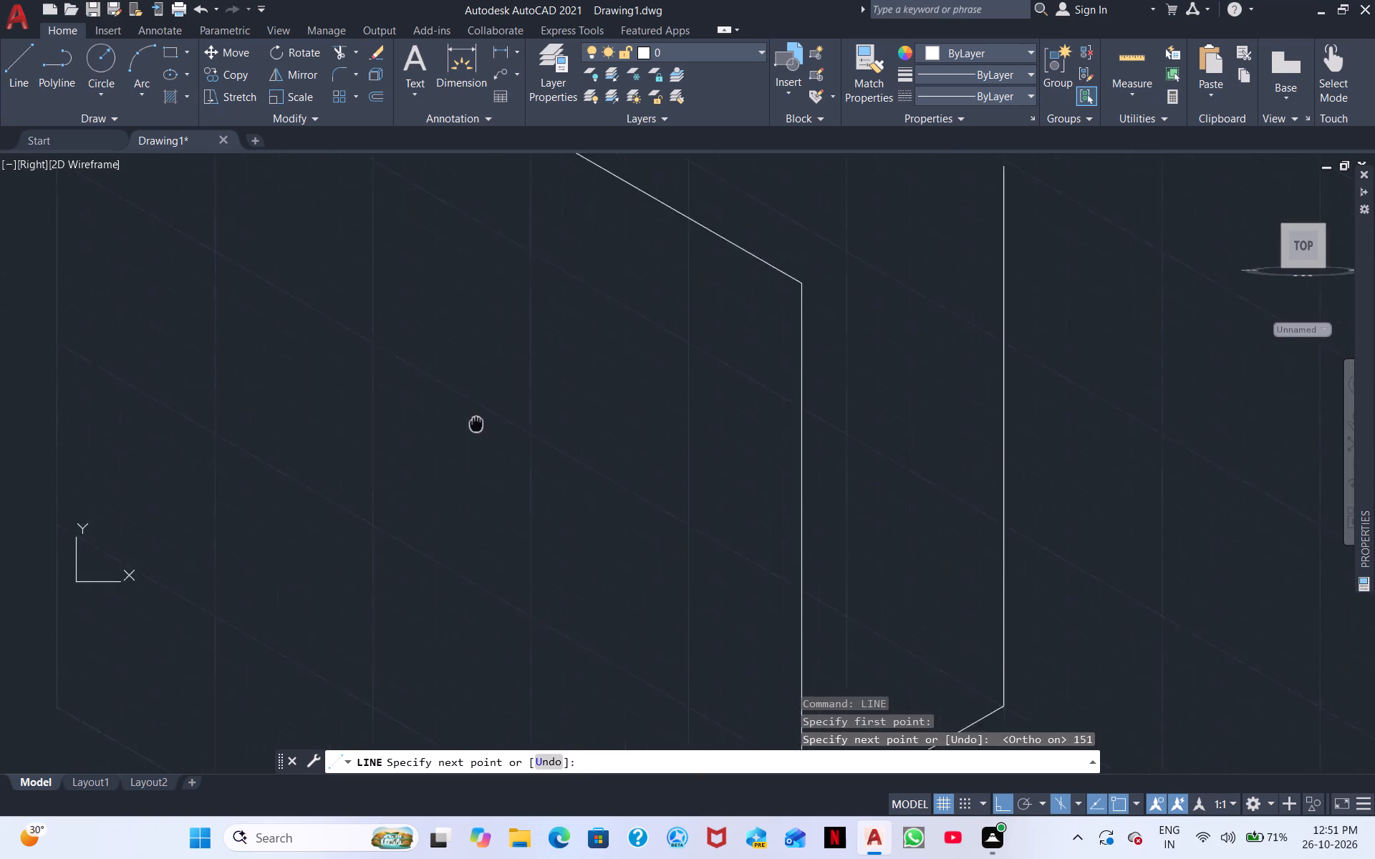
{"action": "middle_click_drag", "start_coordinate": [478, 419], "coordinate": [499, 376]}
{"action": "scroll", "coordinate": [501, 426], "scroll_direction": "down", "scroll_amount": 2}
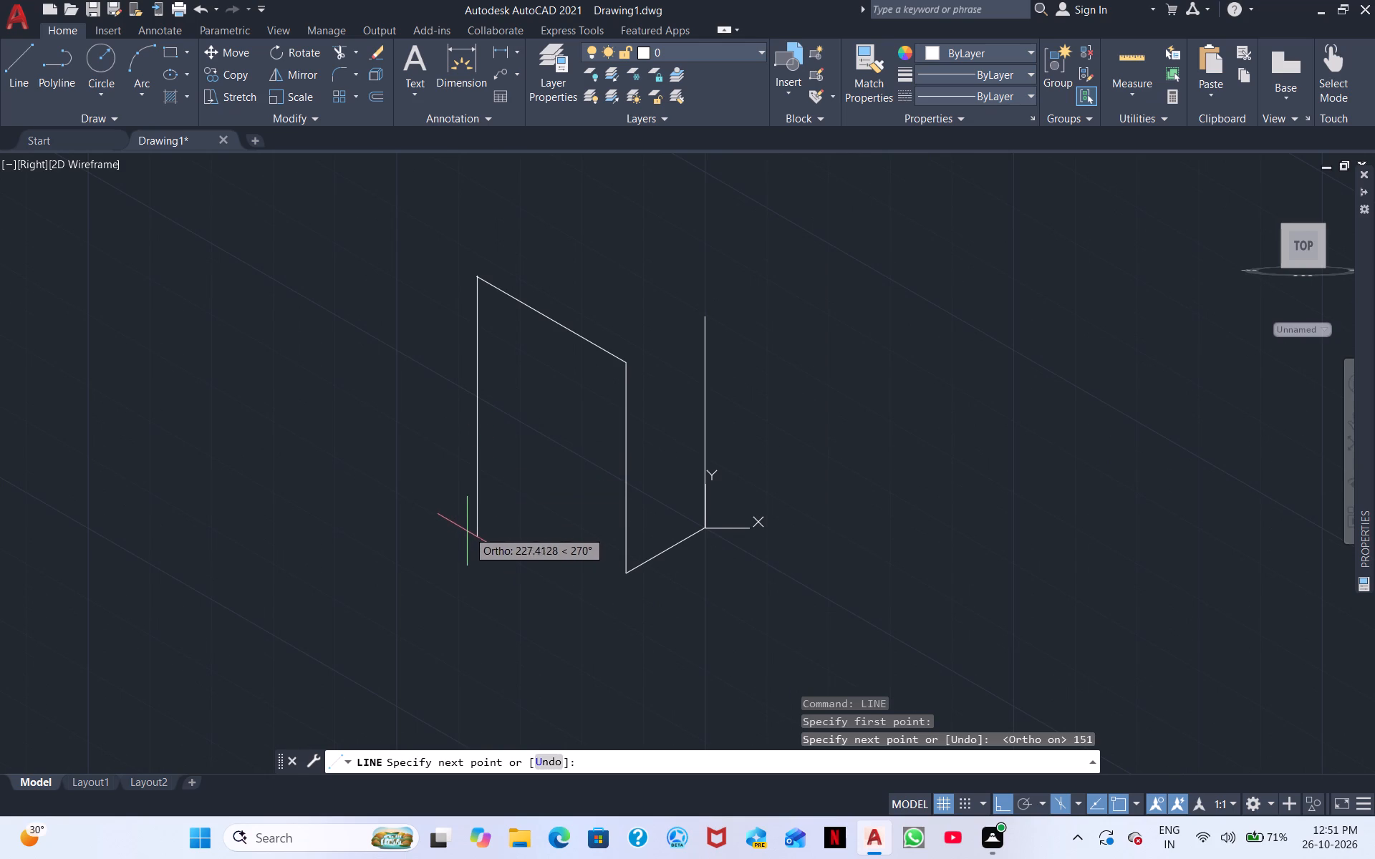
{"action": "type", "text": "15"}
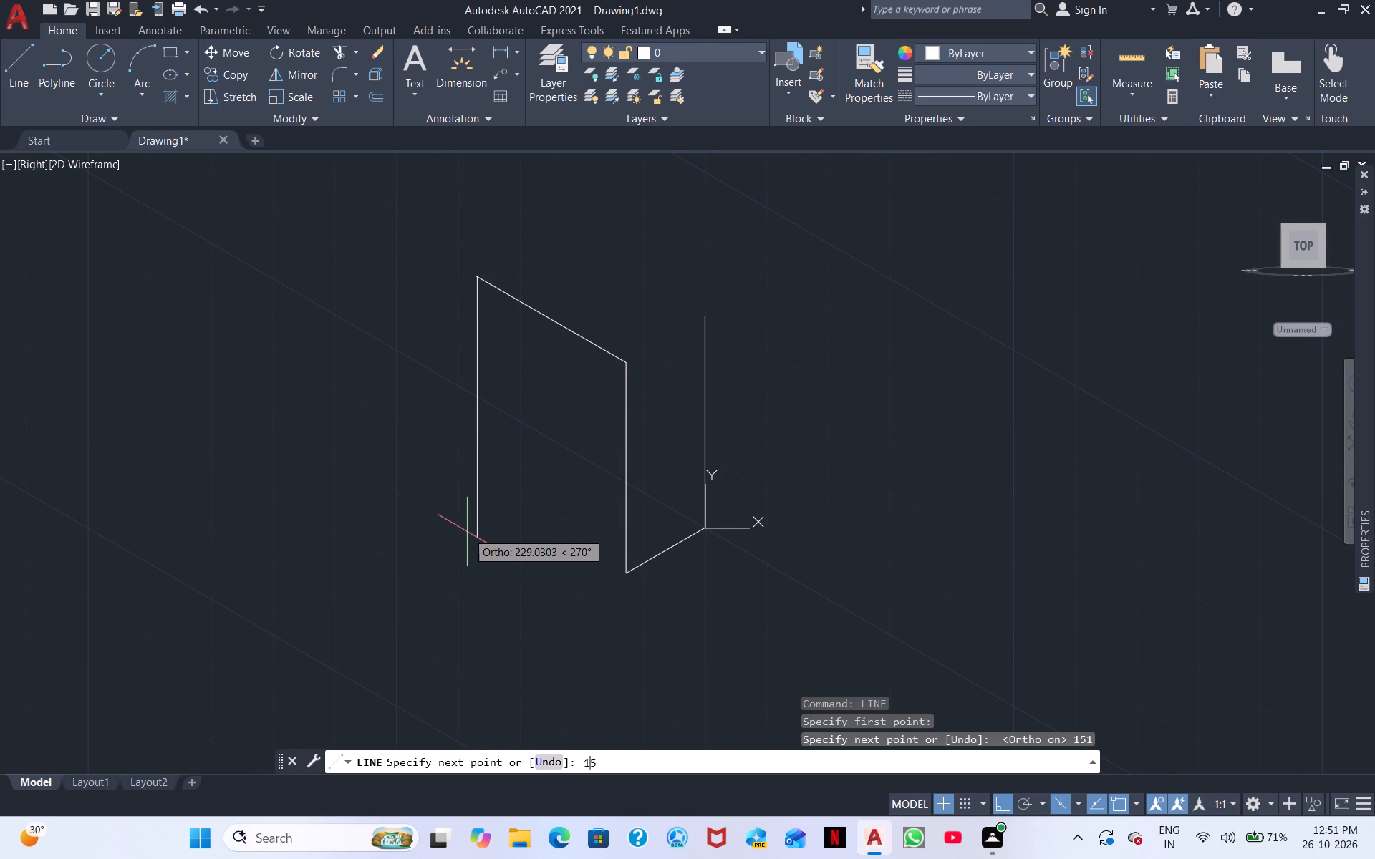
{"action": "key", "text": "BackSpace"}
{"action": "type", "text": "85"}
{"action": "key", "text": "Return"}
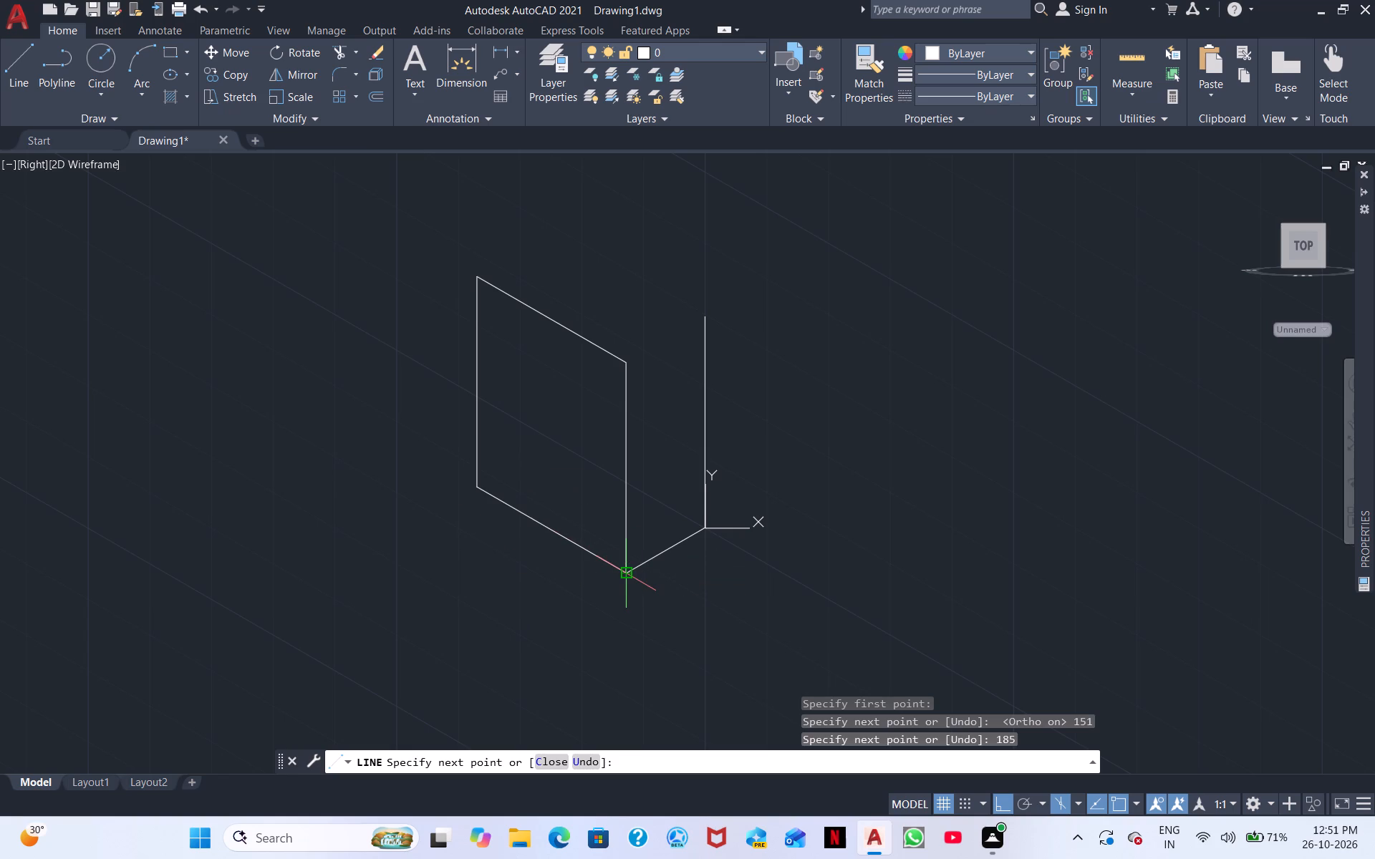
{"action": "scroll", "coordinate": [622, 569], "scroll_direction": "up", "scroll_amount": 4}
{"action": "left_click", "coordinate": [632, 592]}
{"action": "key", "text": "Escape"}
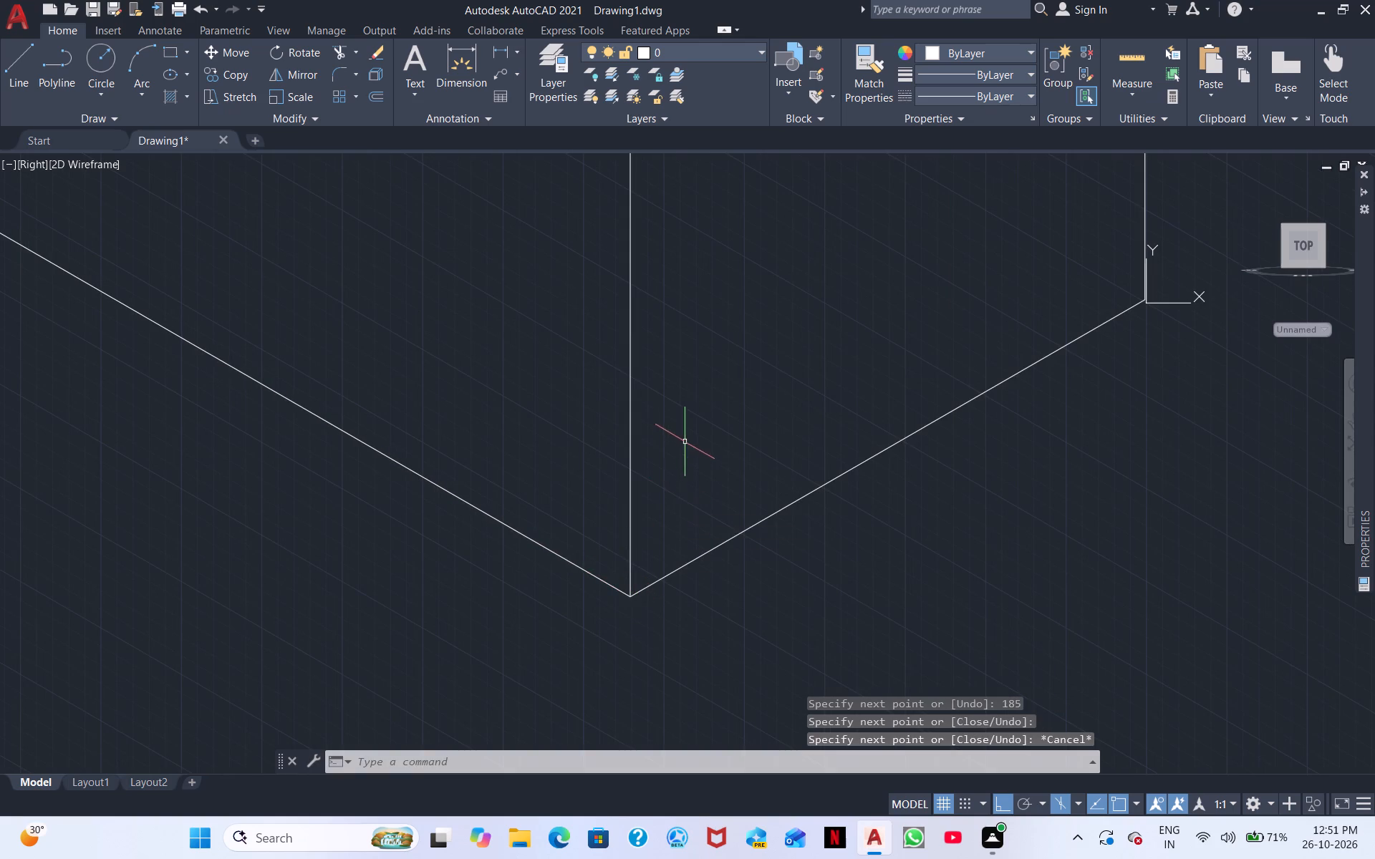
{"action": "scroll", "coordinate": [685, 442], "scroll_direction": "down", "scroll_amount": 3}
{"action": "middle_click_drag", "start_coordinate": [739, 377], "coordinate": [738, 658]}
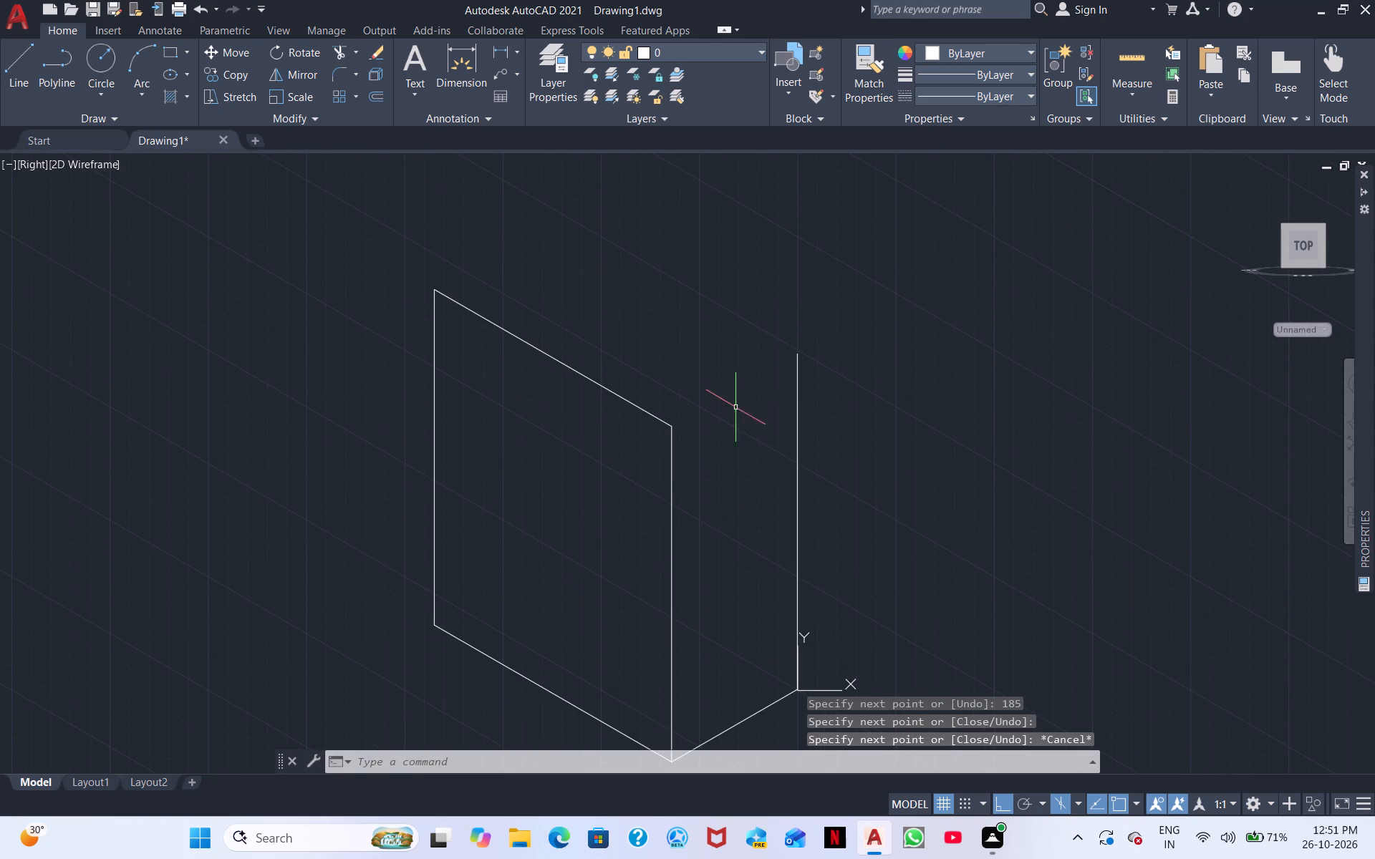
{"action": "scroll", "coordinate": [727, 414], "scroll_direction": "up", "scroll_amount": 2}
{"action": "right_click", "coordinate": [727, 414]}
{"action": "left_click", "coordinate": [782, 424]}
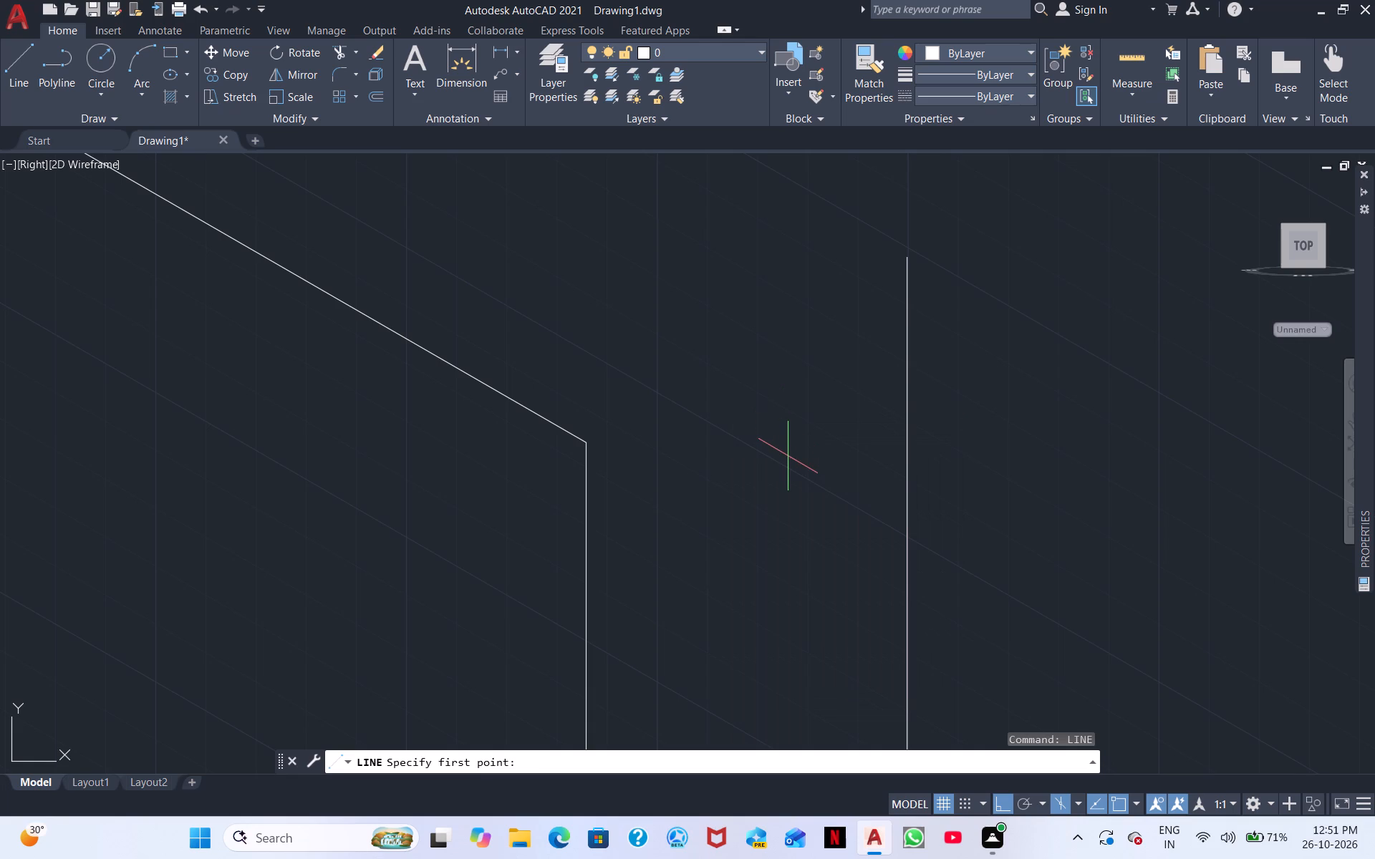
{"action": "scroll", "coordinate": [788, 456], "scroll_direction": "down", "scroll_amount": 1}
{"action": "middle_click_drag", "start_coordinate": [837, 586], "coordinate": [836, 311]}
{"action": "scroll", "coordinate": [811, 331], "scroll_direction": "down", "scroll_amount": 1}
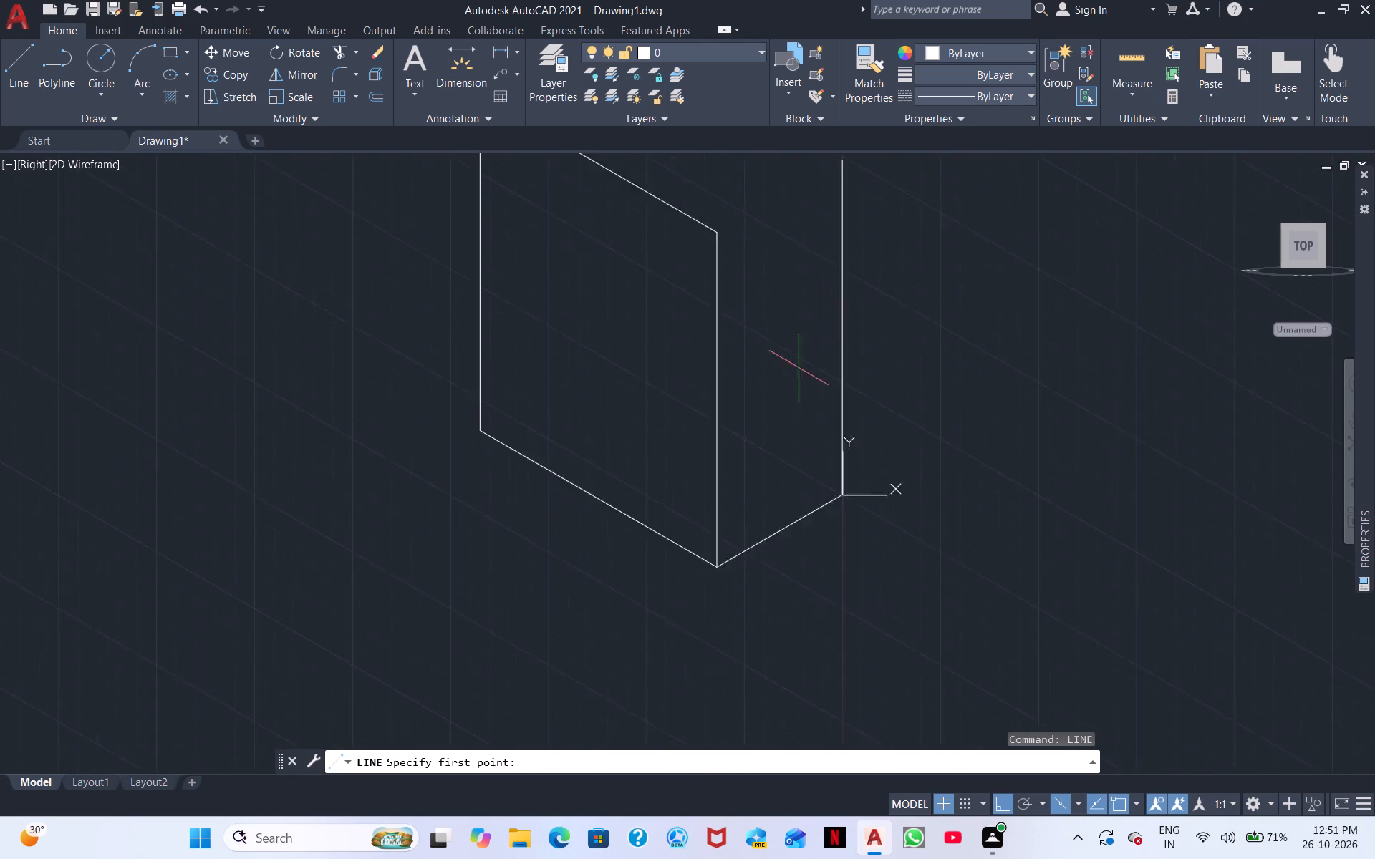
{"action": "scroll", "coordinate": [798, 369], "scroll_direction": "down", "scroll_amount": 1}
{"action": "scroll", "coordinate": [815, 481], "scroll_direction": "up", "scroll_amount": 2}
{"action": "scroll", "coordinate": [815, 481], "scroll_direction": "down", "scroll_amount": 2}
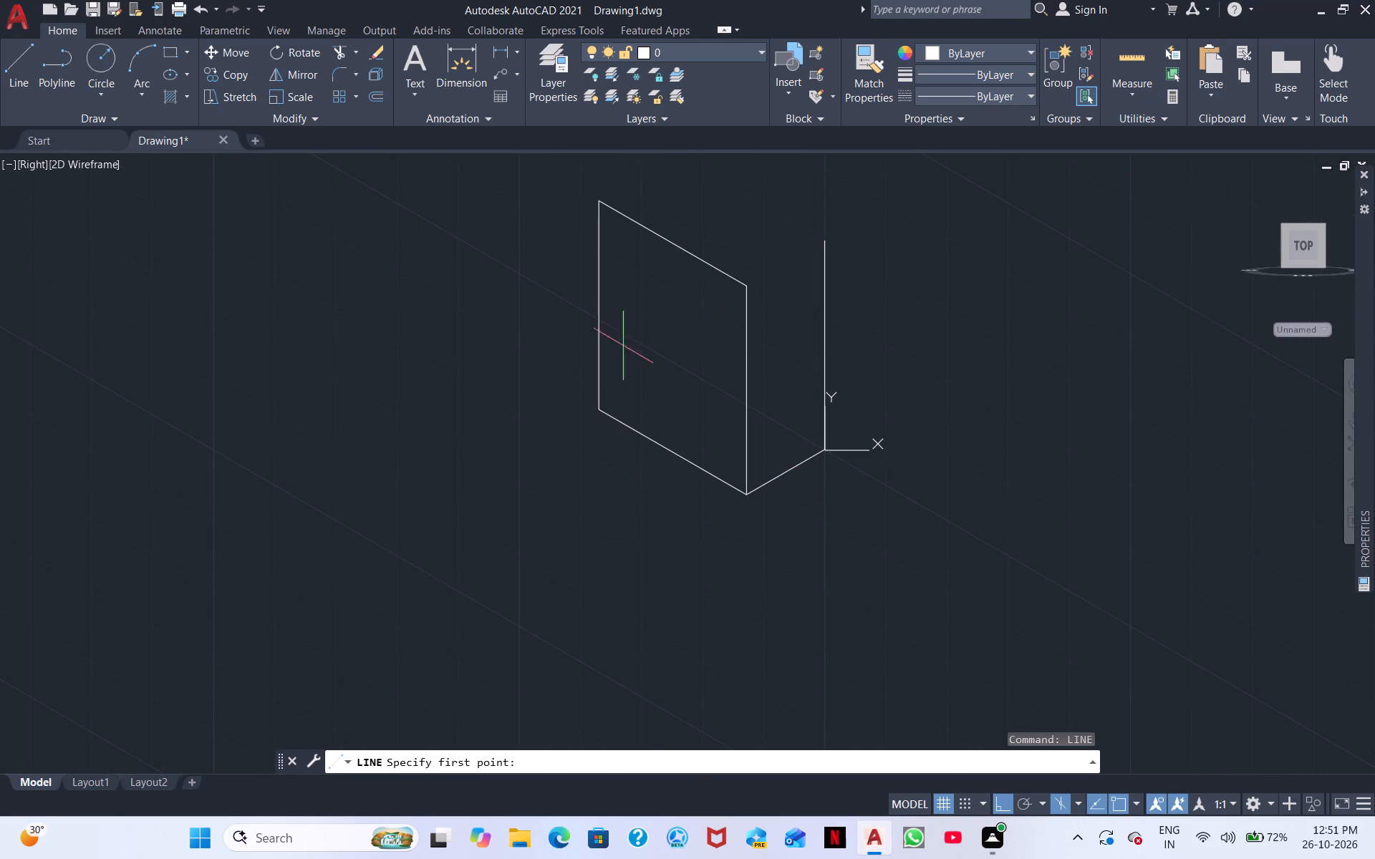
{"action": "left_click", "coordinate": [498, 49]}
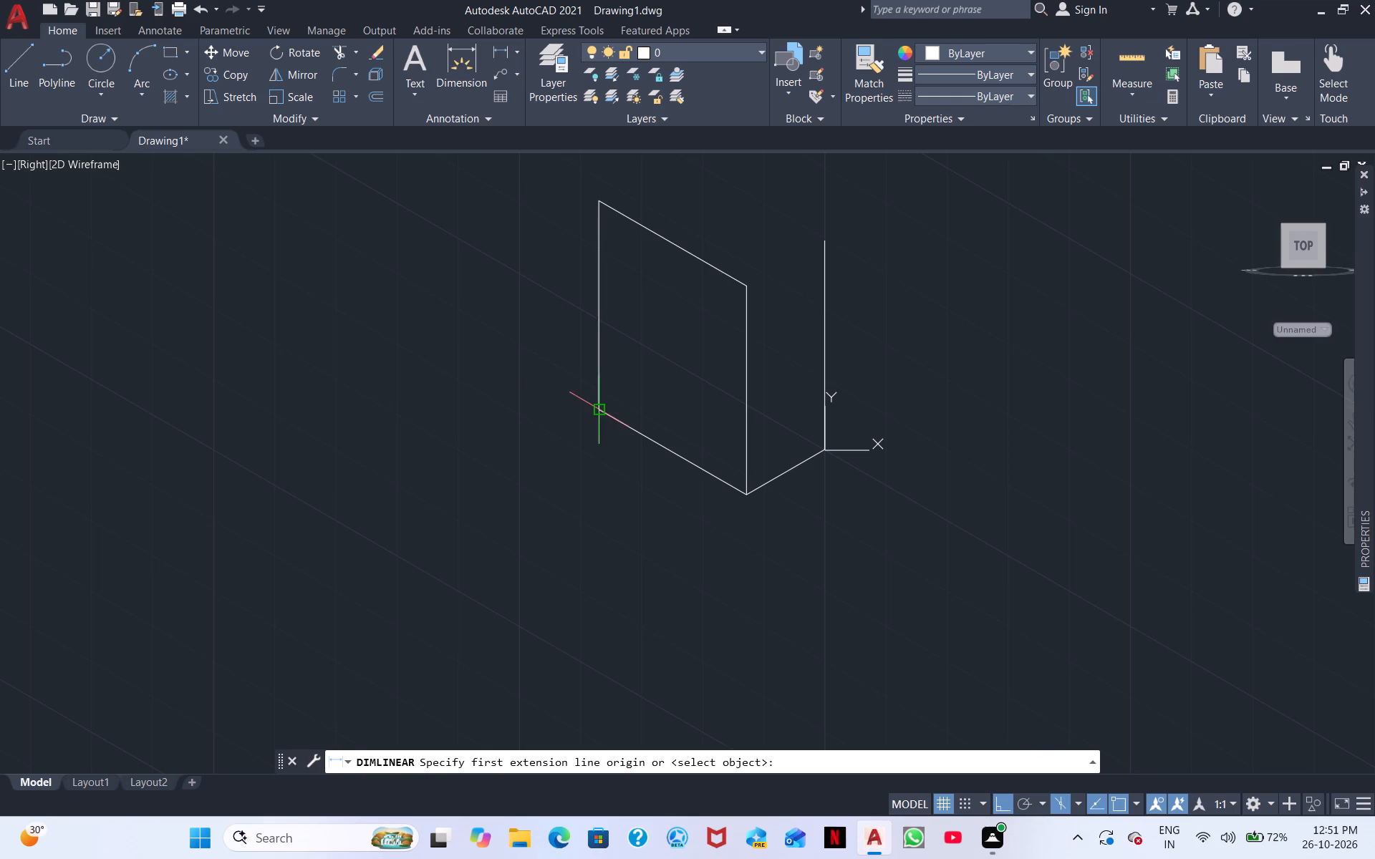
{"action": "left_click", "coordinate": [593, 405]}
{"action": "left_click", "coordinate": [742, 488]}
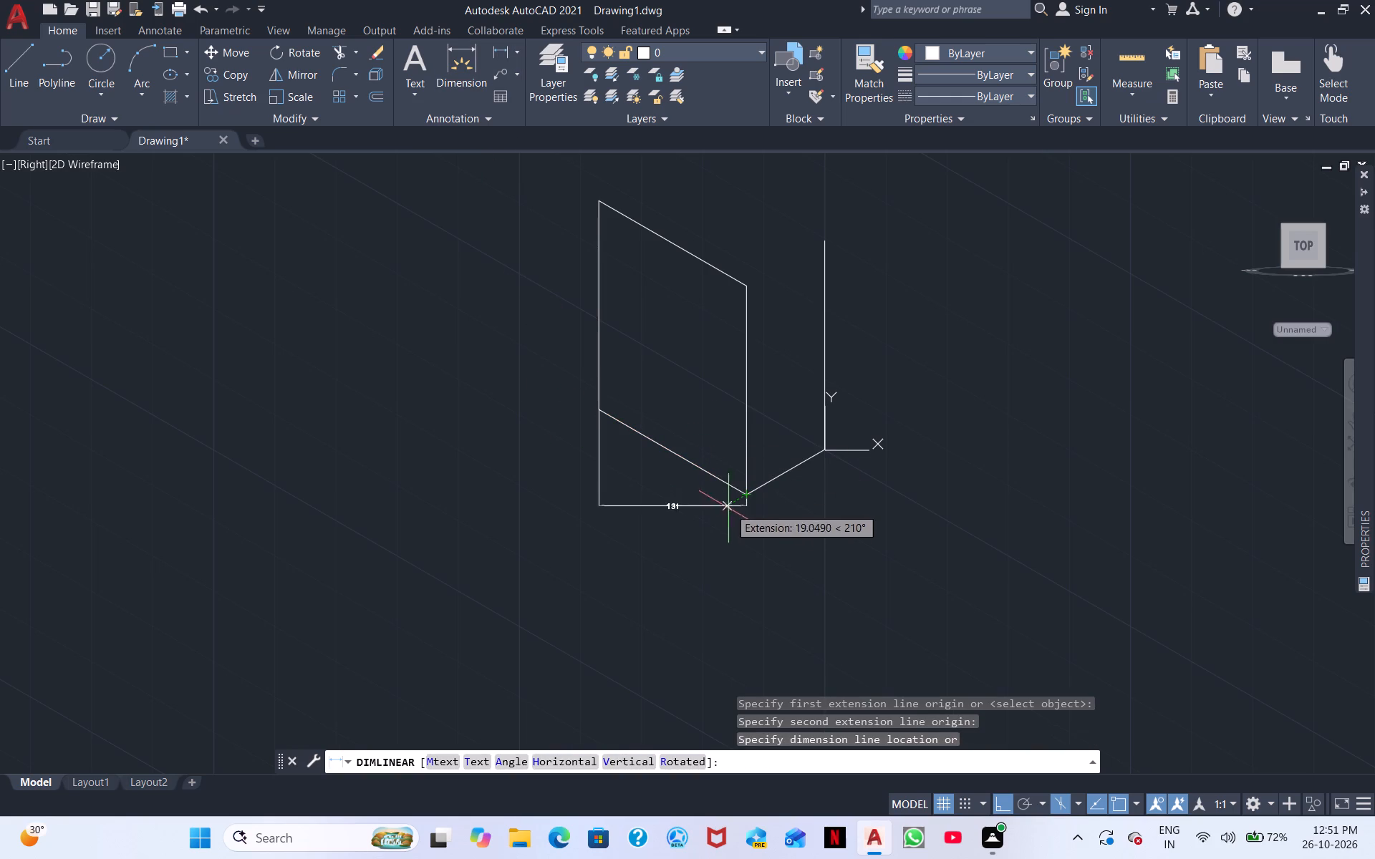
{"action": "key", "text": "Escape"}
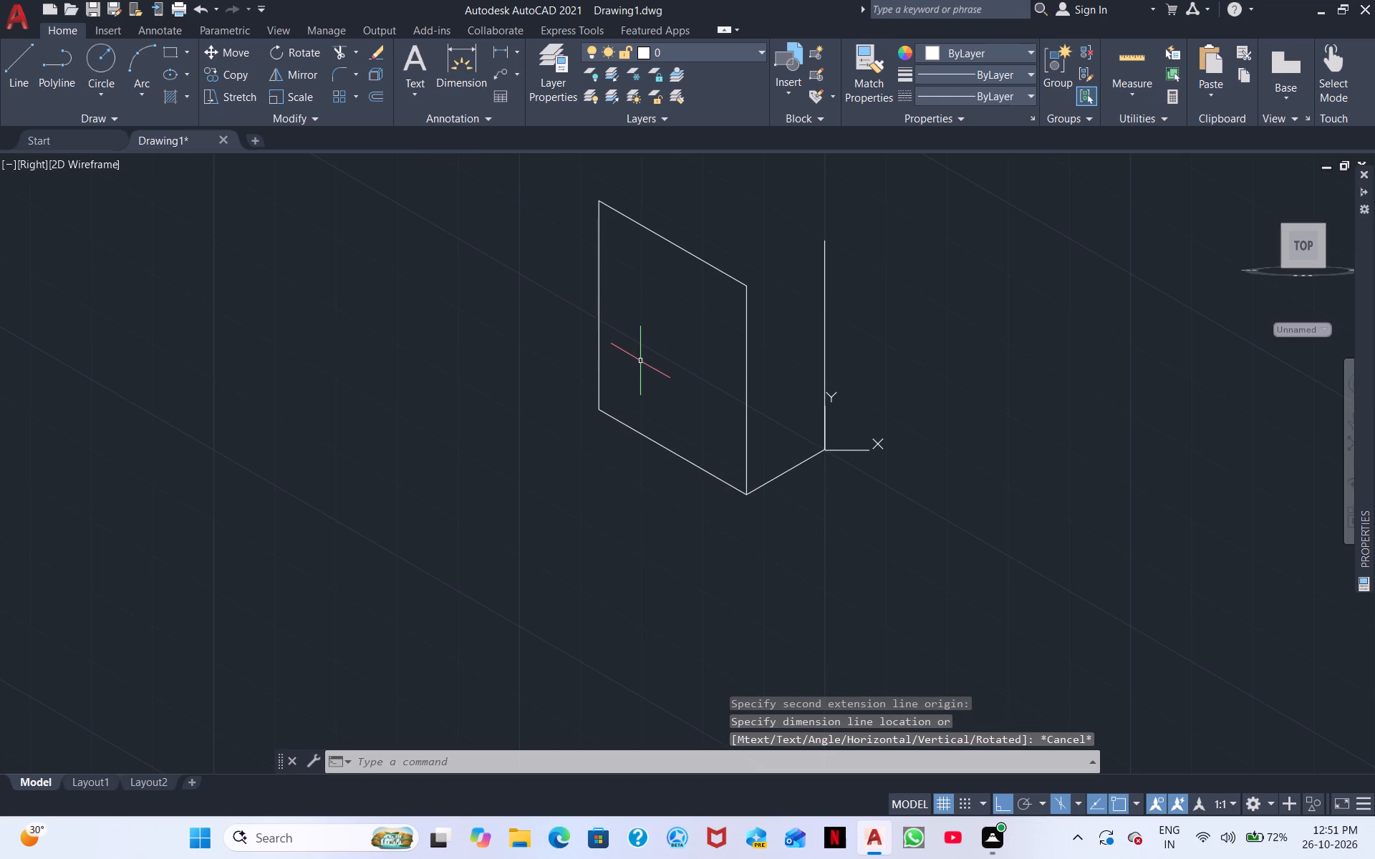
Align the UCS with the current view using the View option.
{"action": "key", "text": "u"}
{"action": "type", "text": "CS"}
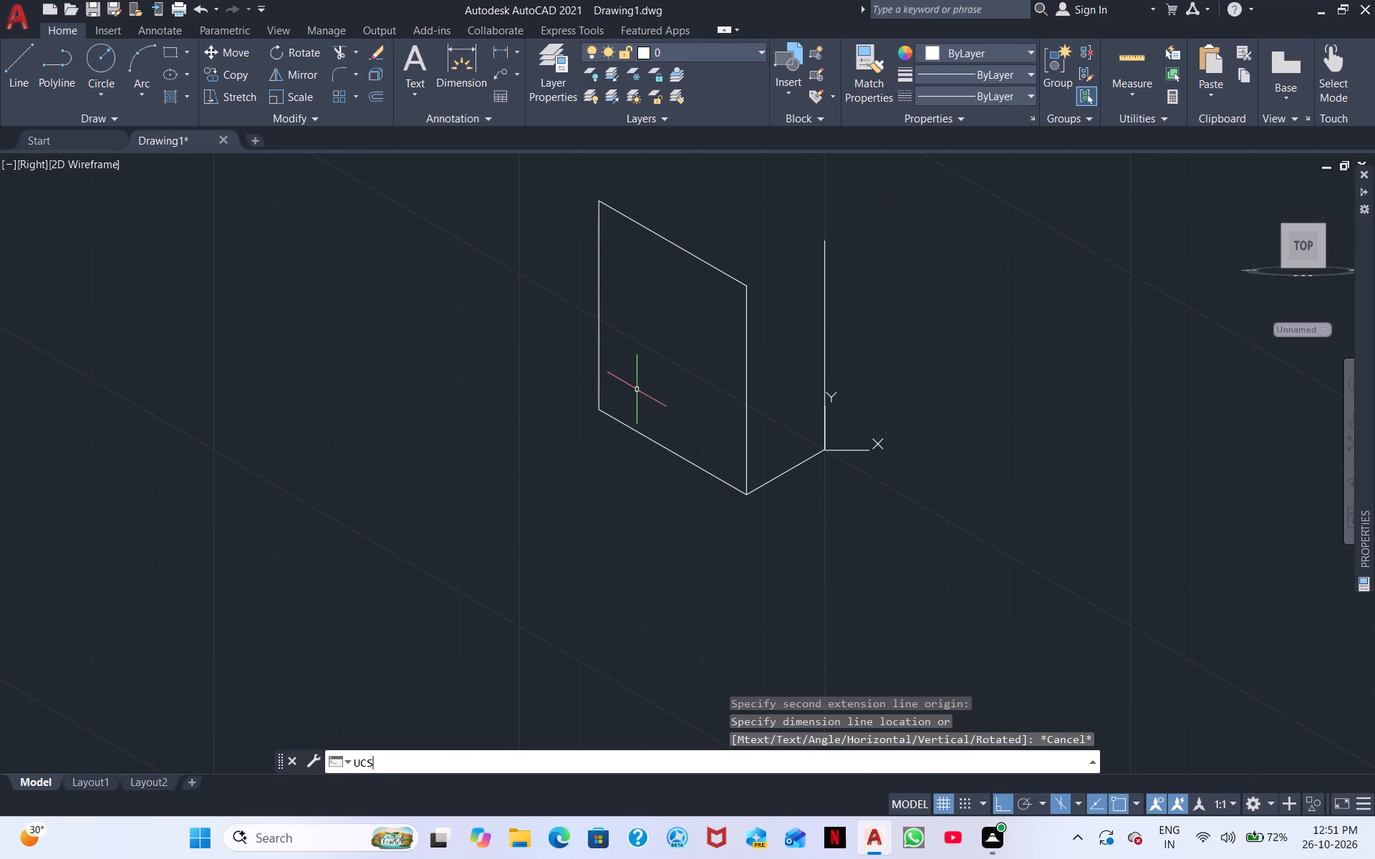
{"action": "key", "text": "space"}
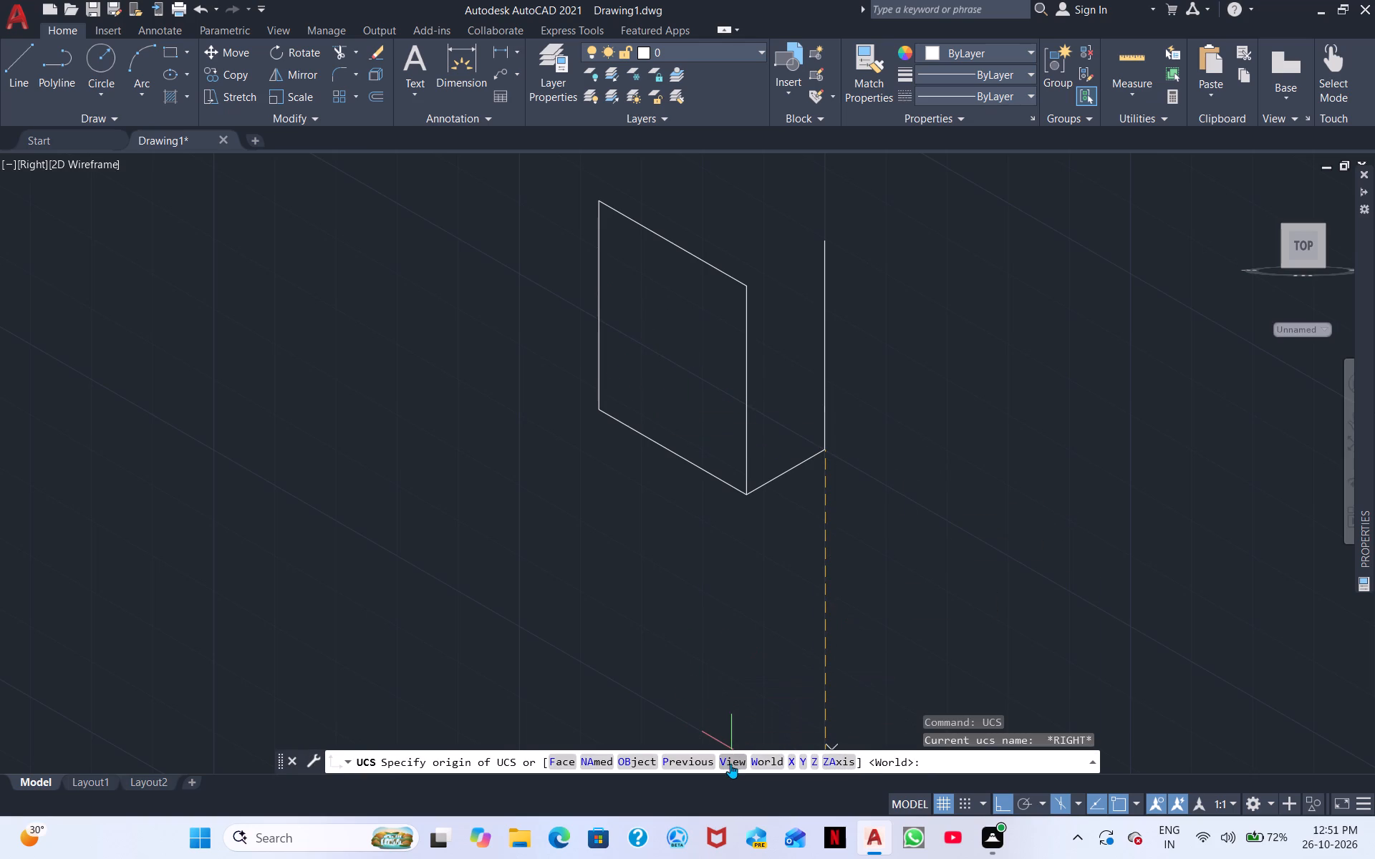
{"action": "left_click", "coordinate": [729, 760]}
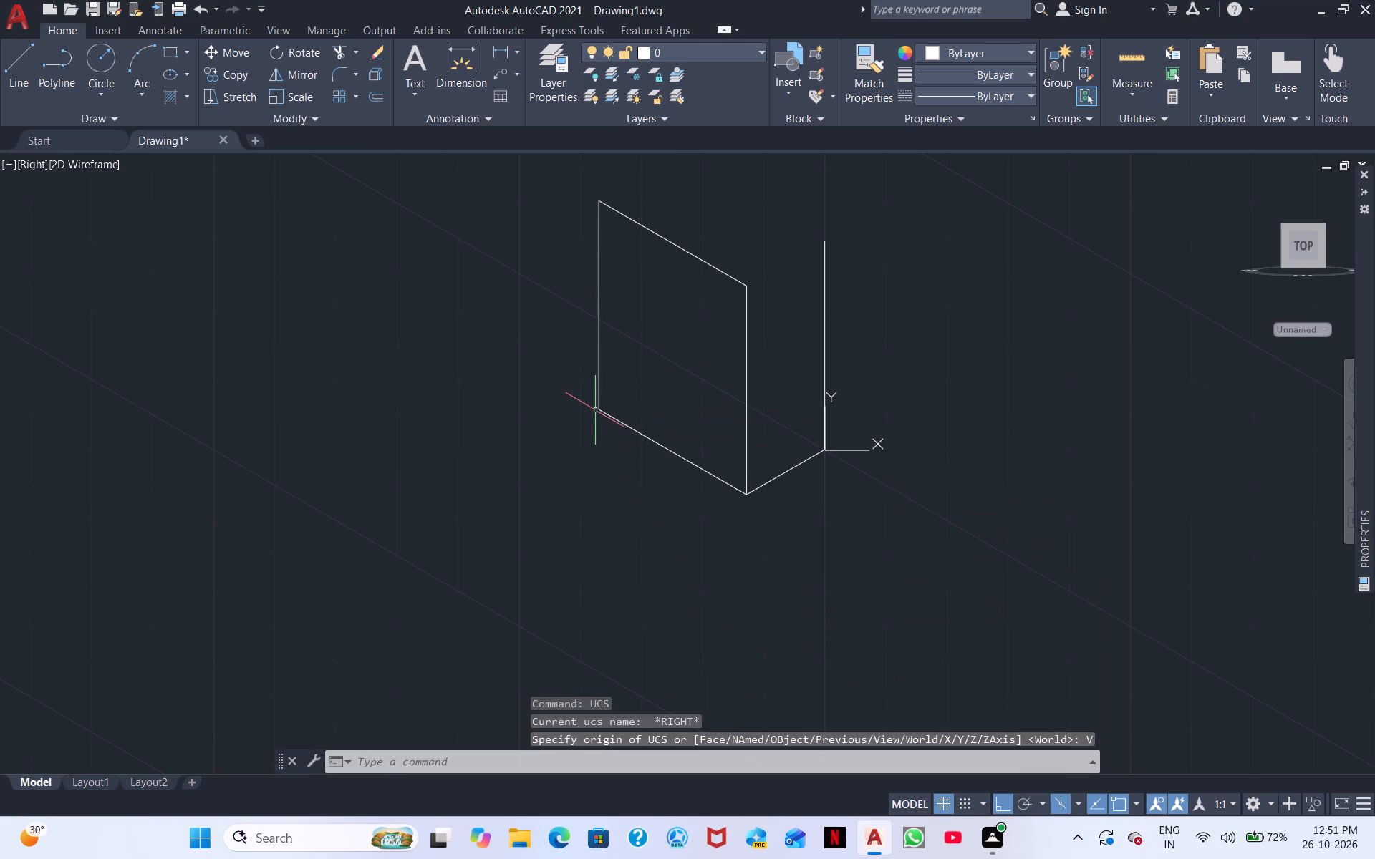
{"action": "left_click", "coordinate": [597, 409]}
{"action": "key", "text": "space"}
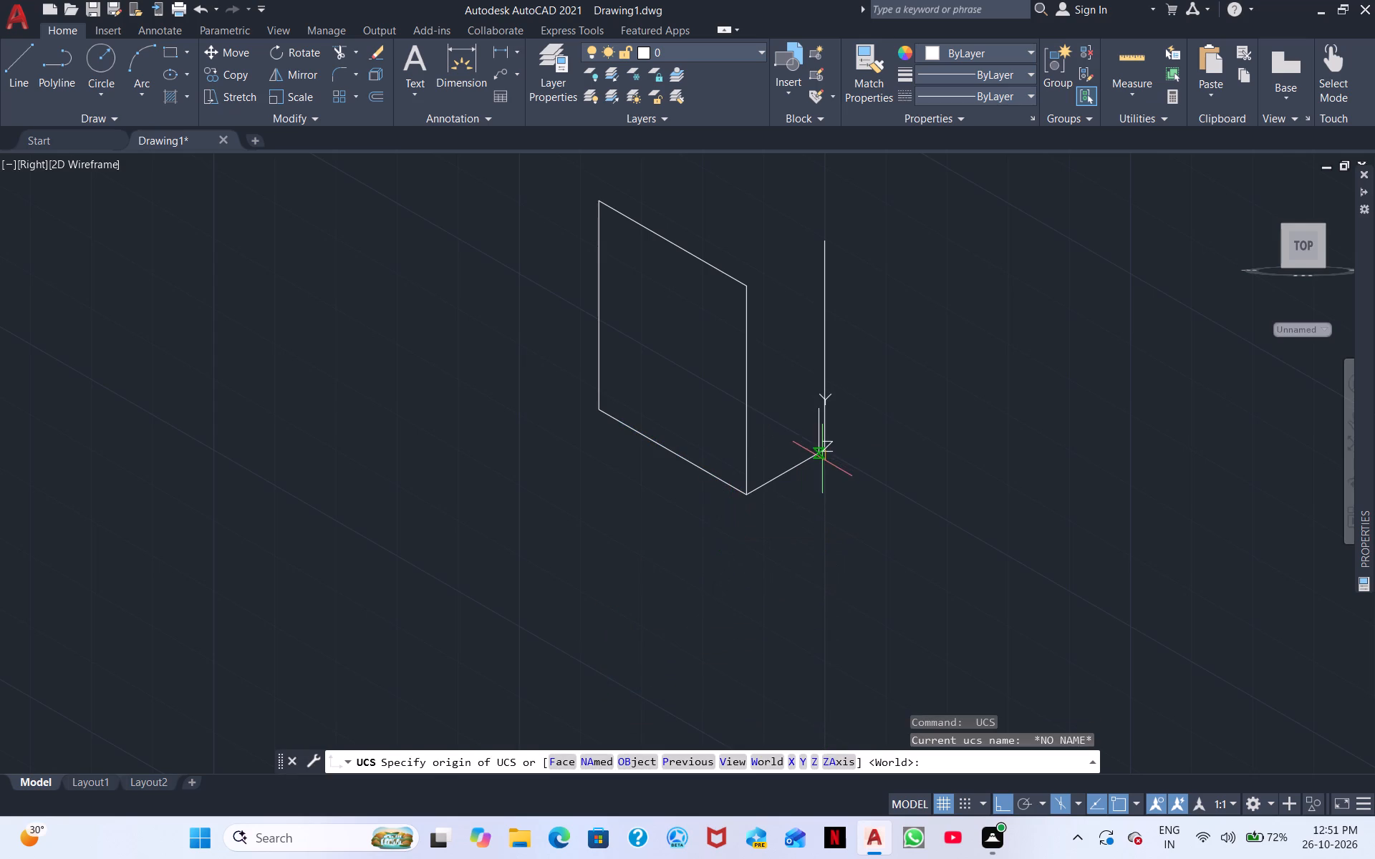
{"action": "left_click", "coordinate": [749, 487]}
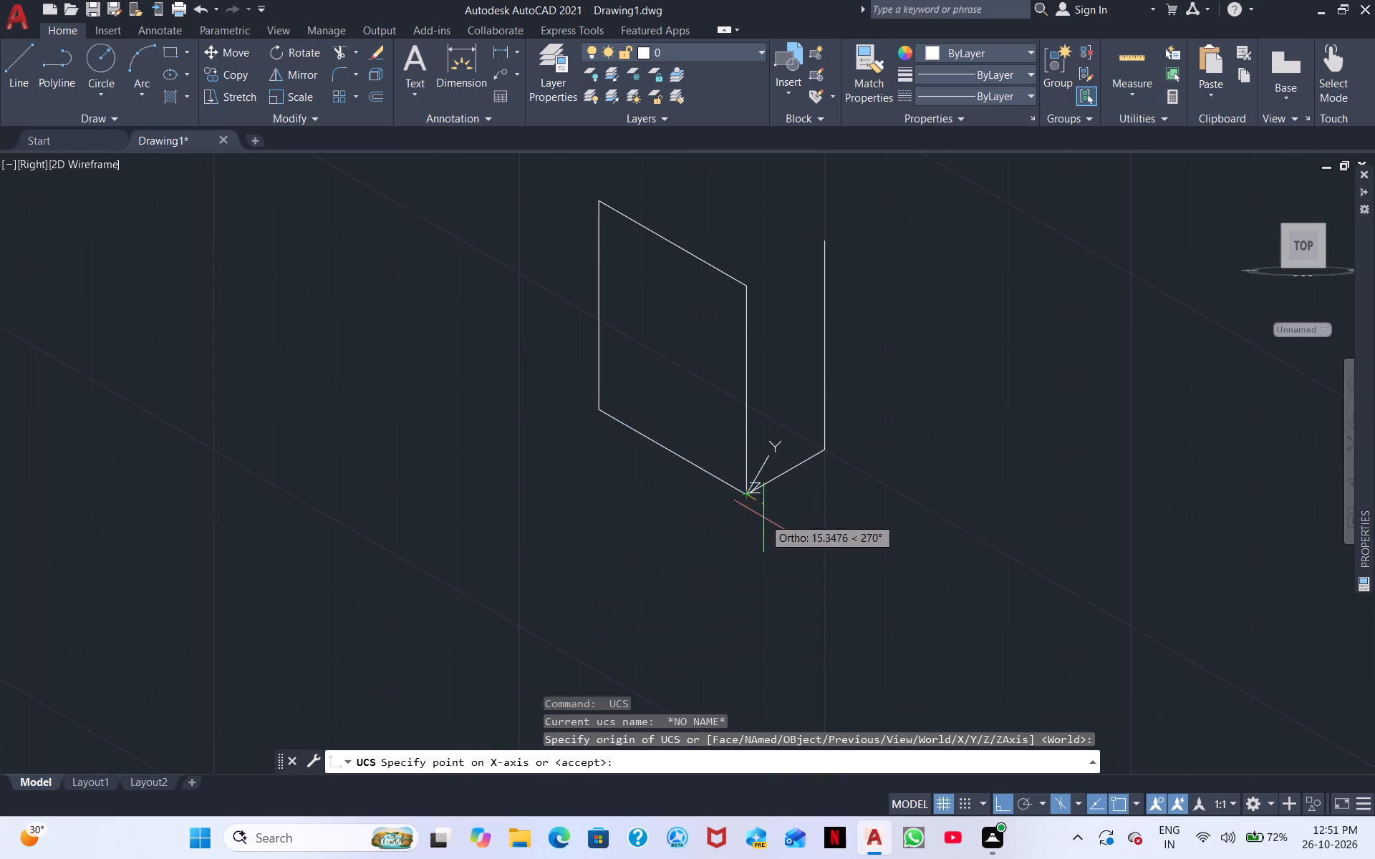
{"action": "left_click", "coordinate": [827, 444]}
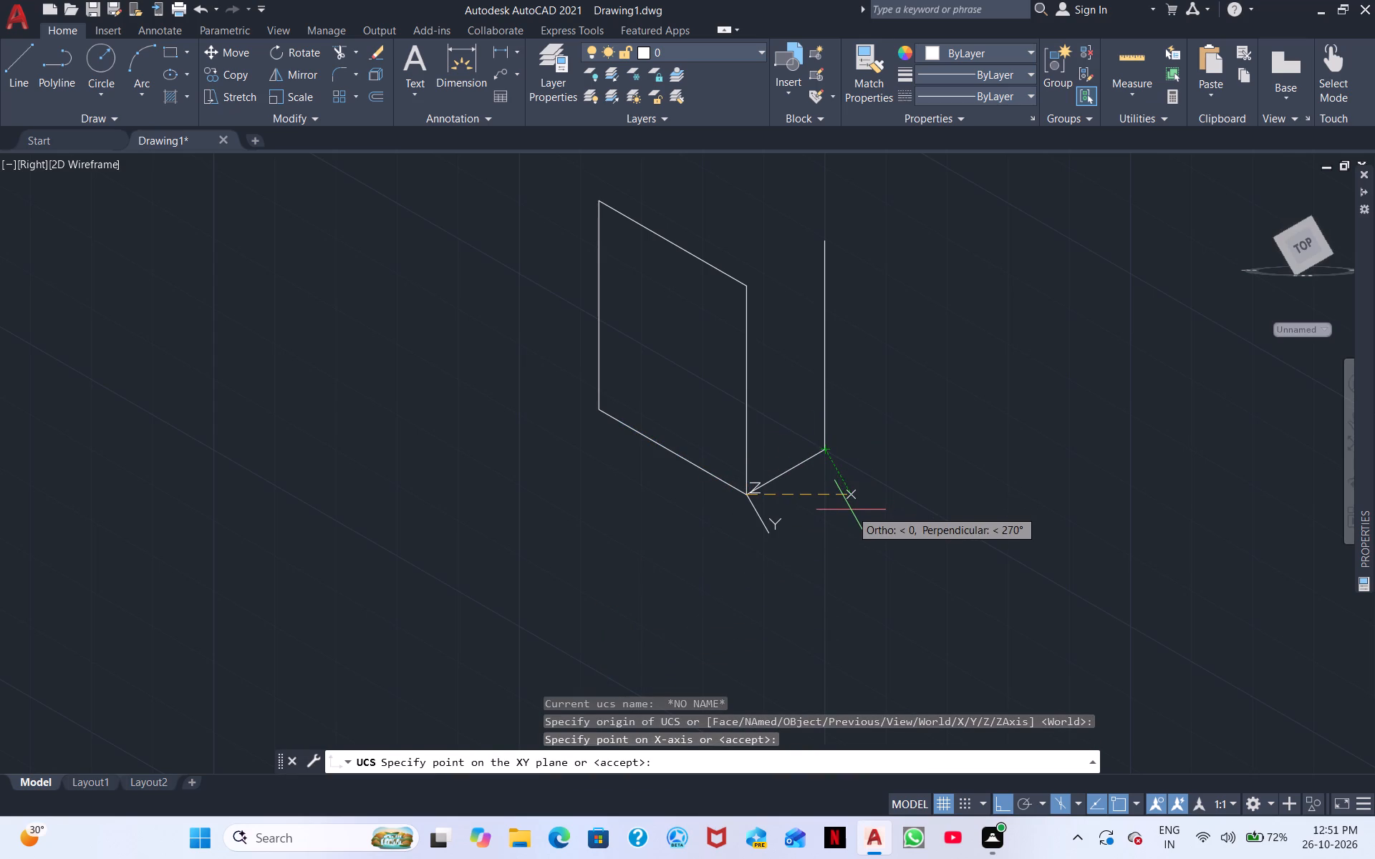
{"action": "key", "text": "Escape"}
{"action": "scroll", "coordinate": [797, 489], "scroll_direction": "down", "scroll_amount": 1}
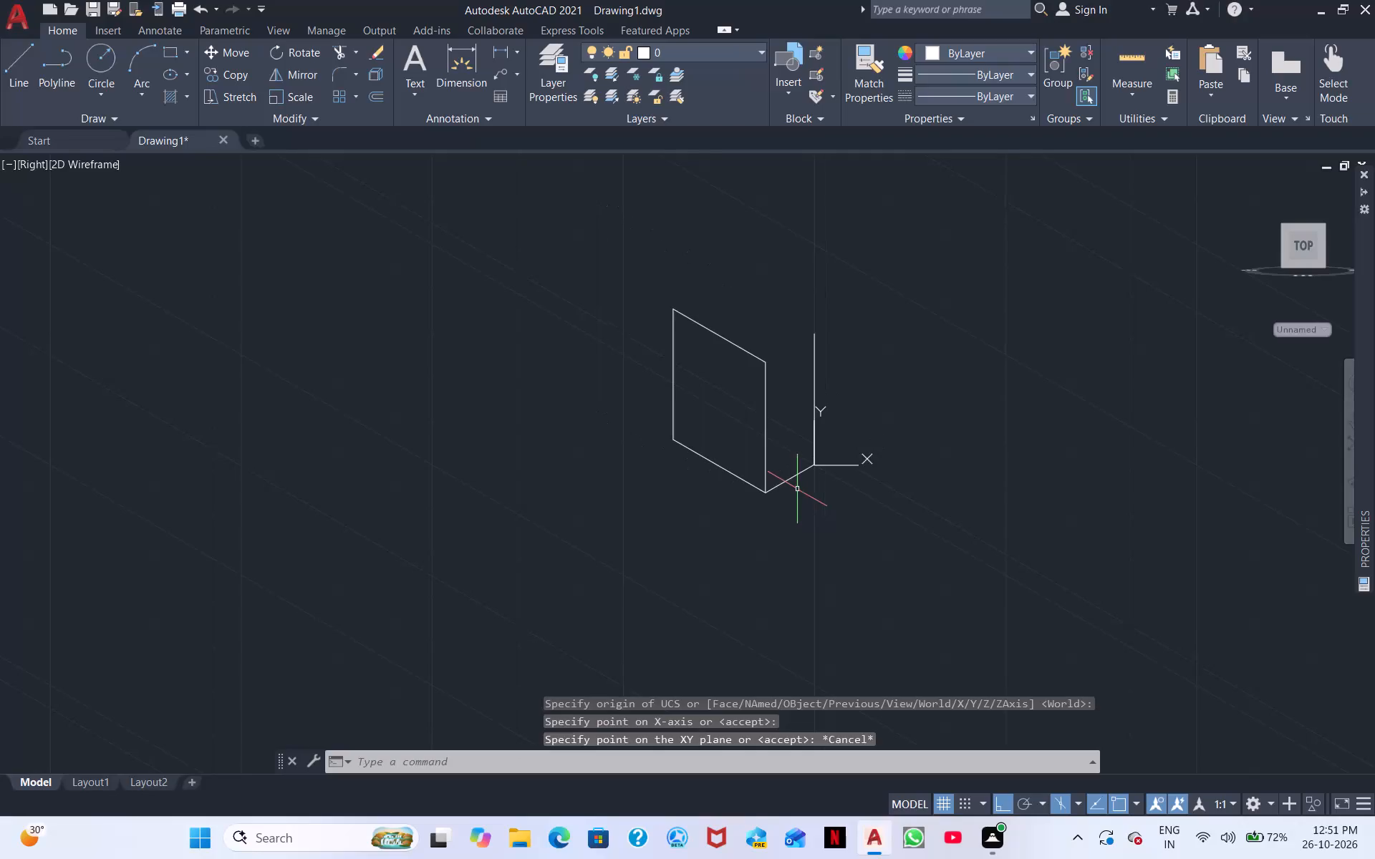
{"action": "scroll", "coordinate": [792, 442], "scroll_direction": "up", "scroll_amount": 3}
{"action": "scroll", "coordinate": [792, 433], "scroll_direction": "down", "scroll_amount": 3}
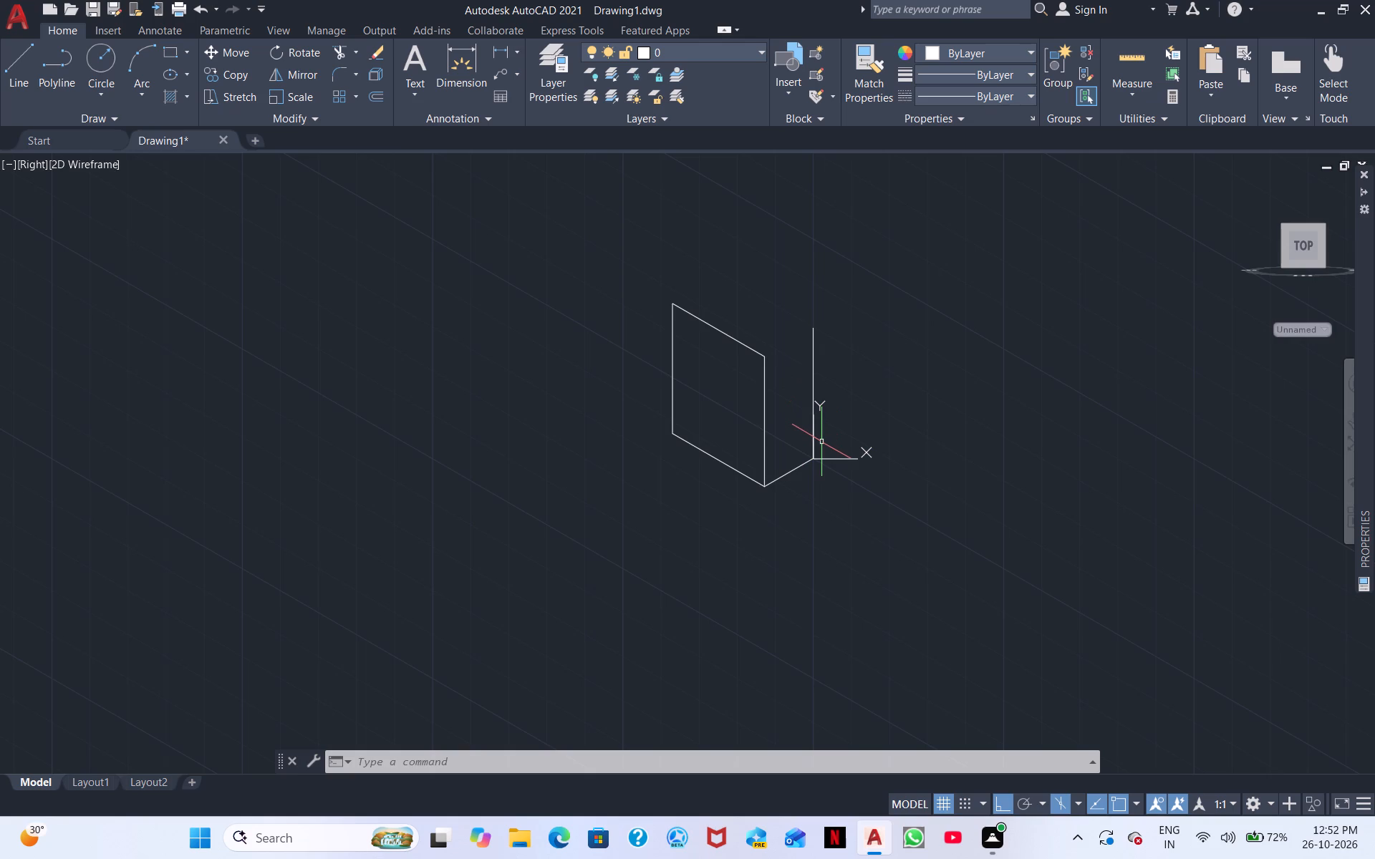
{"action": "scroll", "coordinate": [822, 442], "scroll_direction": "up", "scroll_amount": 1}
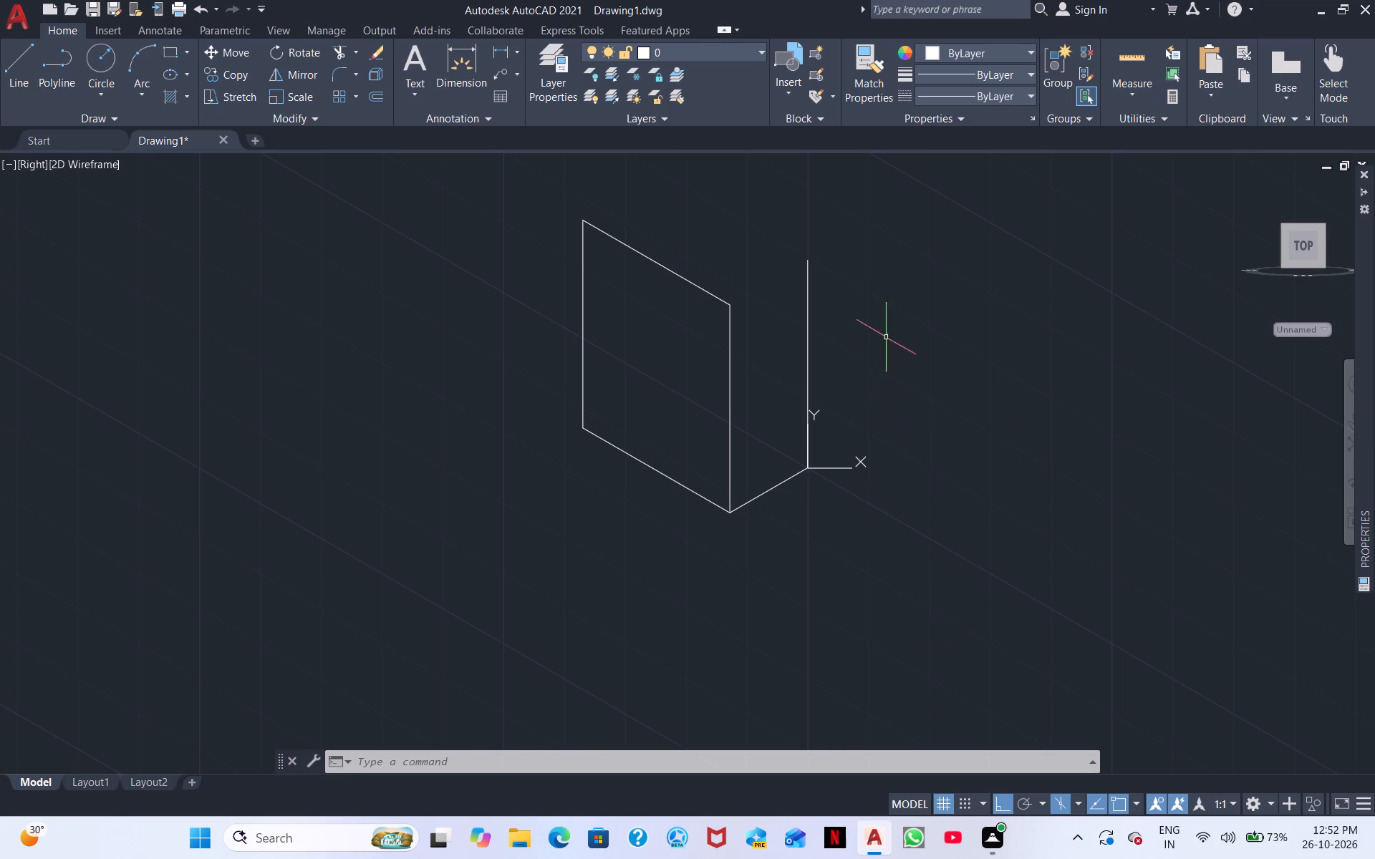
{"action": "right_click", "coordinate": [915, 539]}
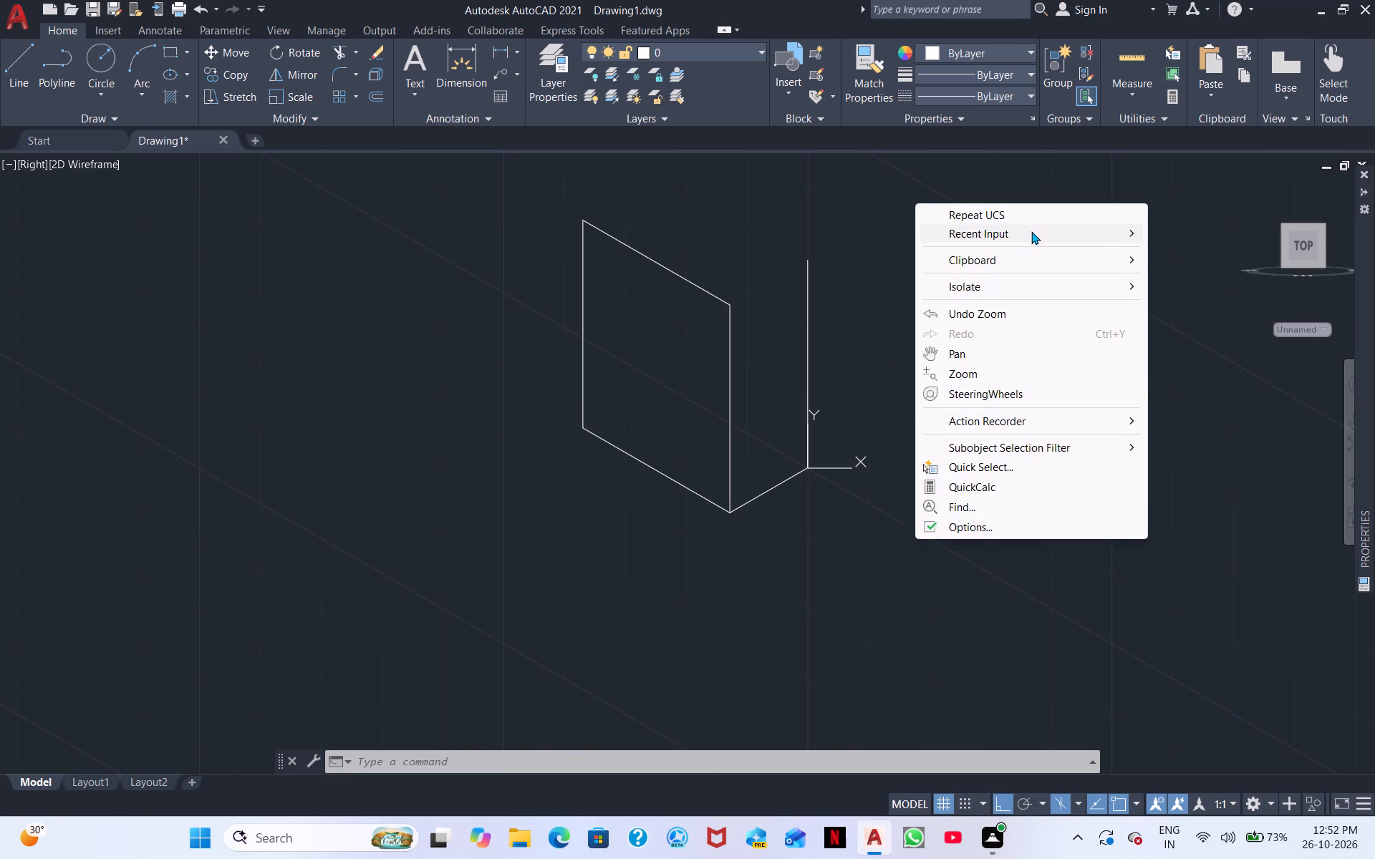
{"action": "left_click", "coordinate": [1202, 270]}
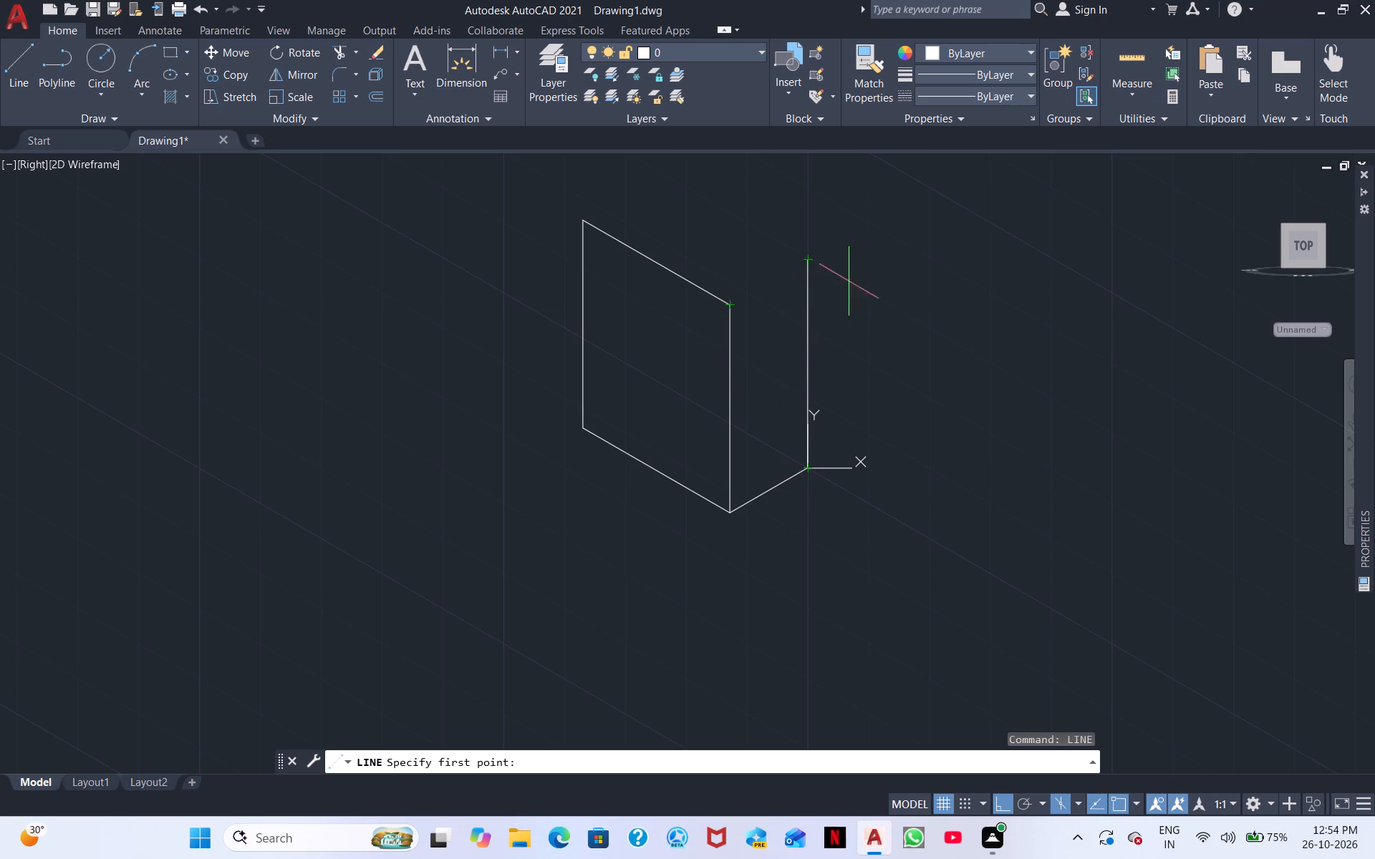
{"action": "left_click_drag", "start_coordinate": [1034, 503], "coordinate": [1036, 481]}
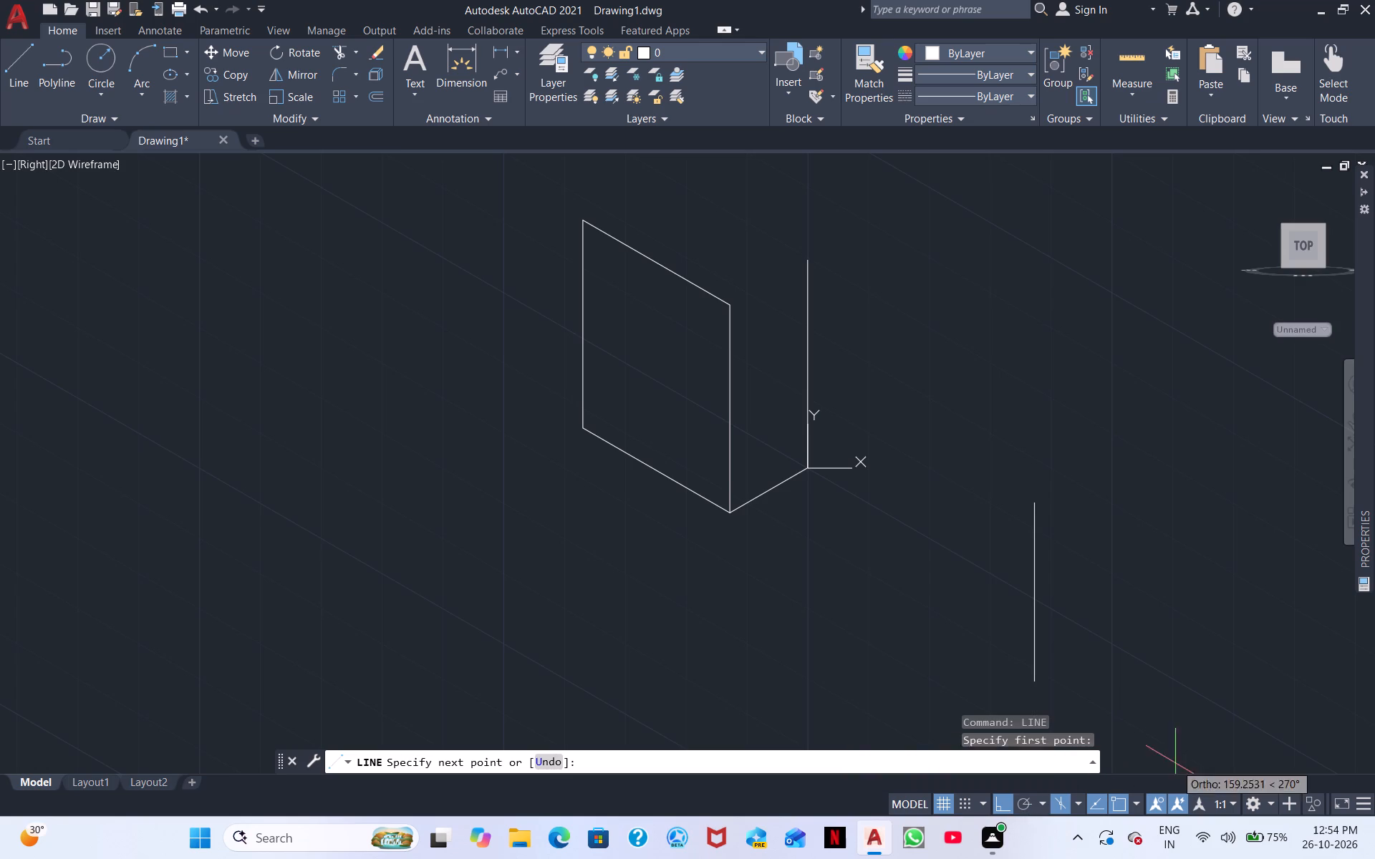
Turn off the automatic adding of scales to annotative objects (ANNOAUTOSCALE).
{"action": "left_click", "coordinate": [1182, 812]}
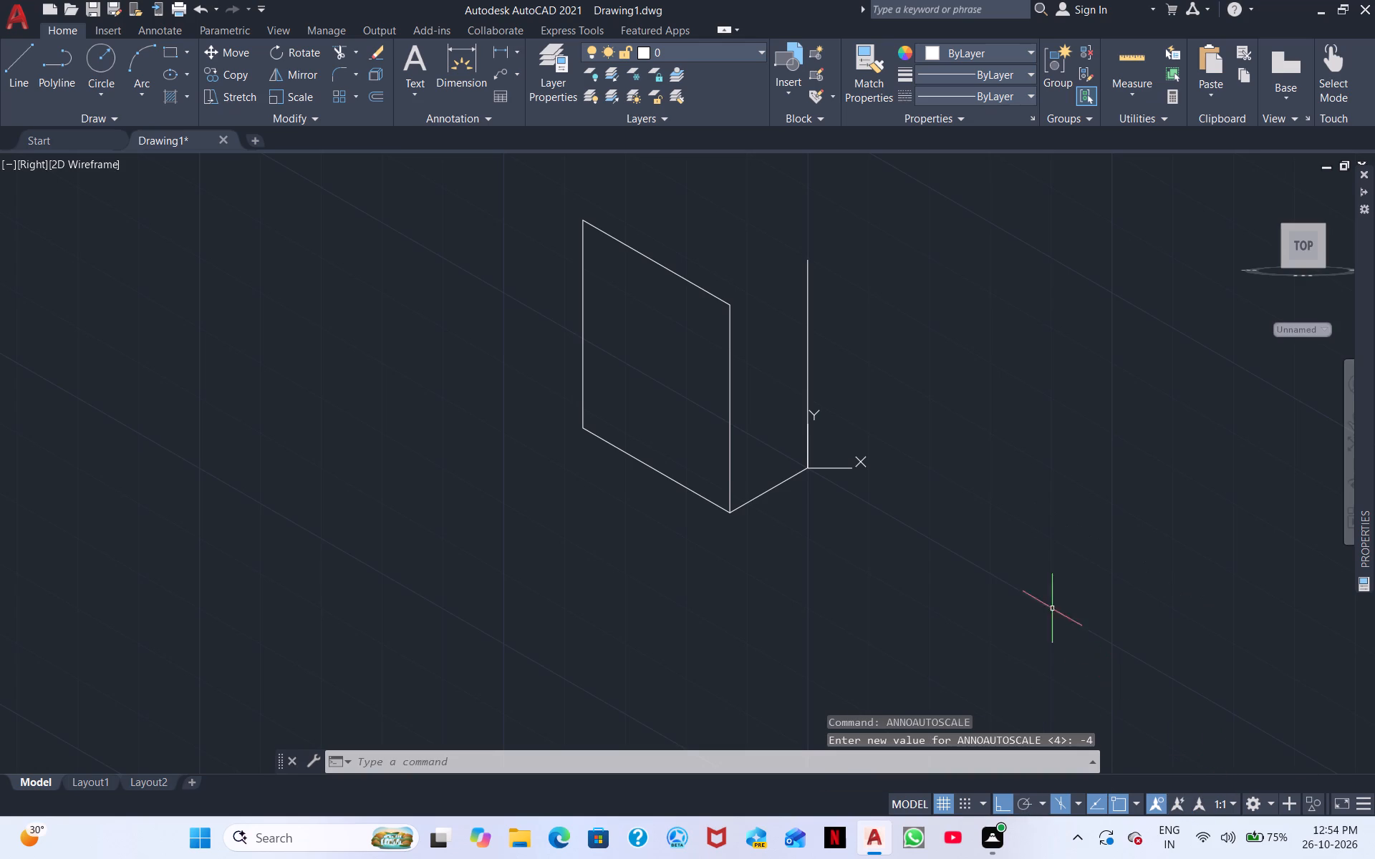
{"action": "left_click_drag", "start_coordinate": [978, 502], "coordinate": [970, 515]}
{"action": "left_click", "coordinate": [1035, 598]}
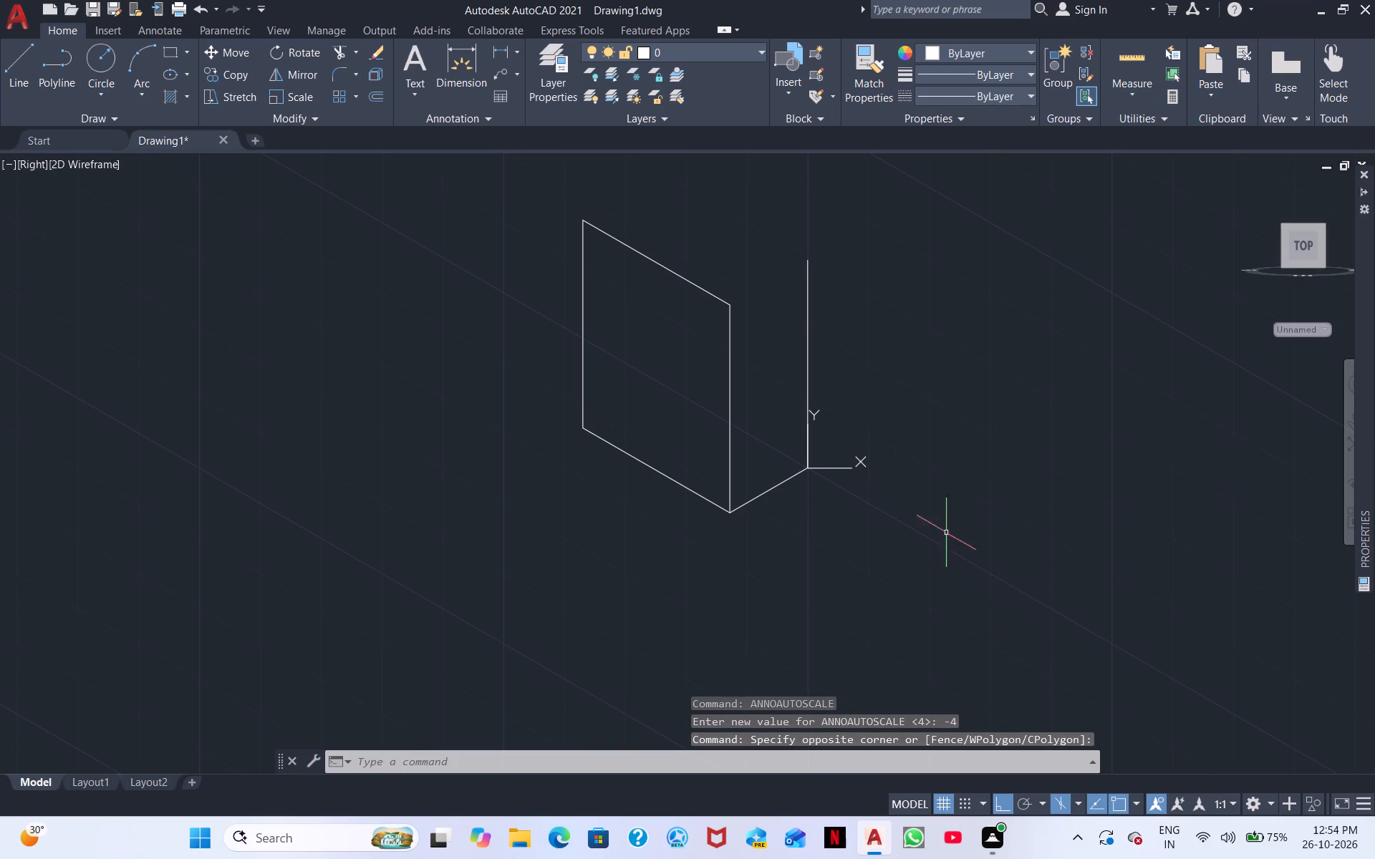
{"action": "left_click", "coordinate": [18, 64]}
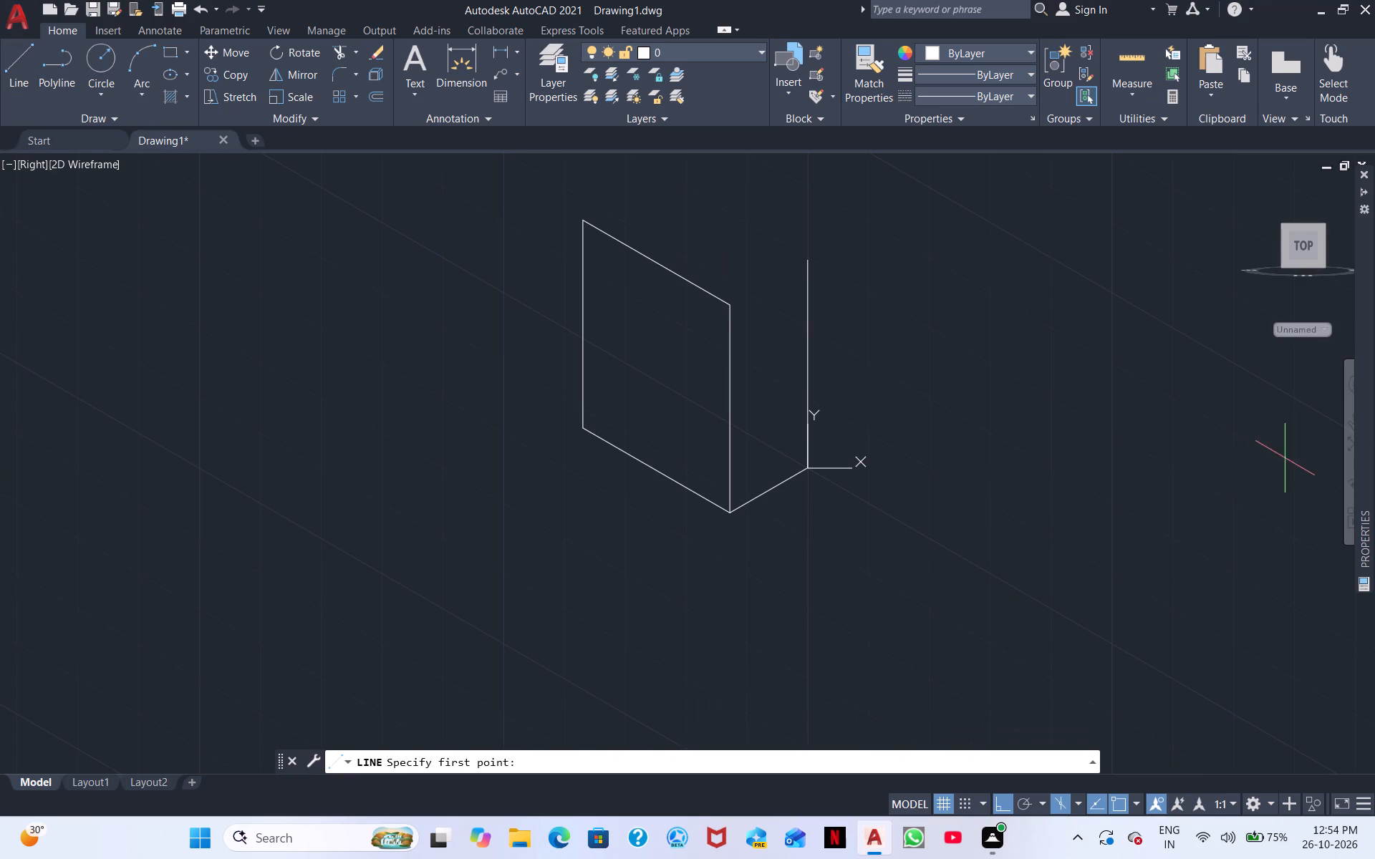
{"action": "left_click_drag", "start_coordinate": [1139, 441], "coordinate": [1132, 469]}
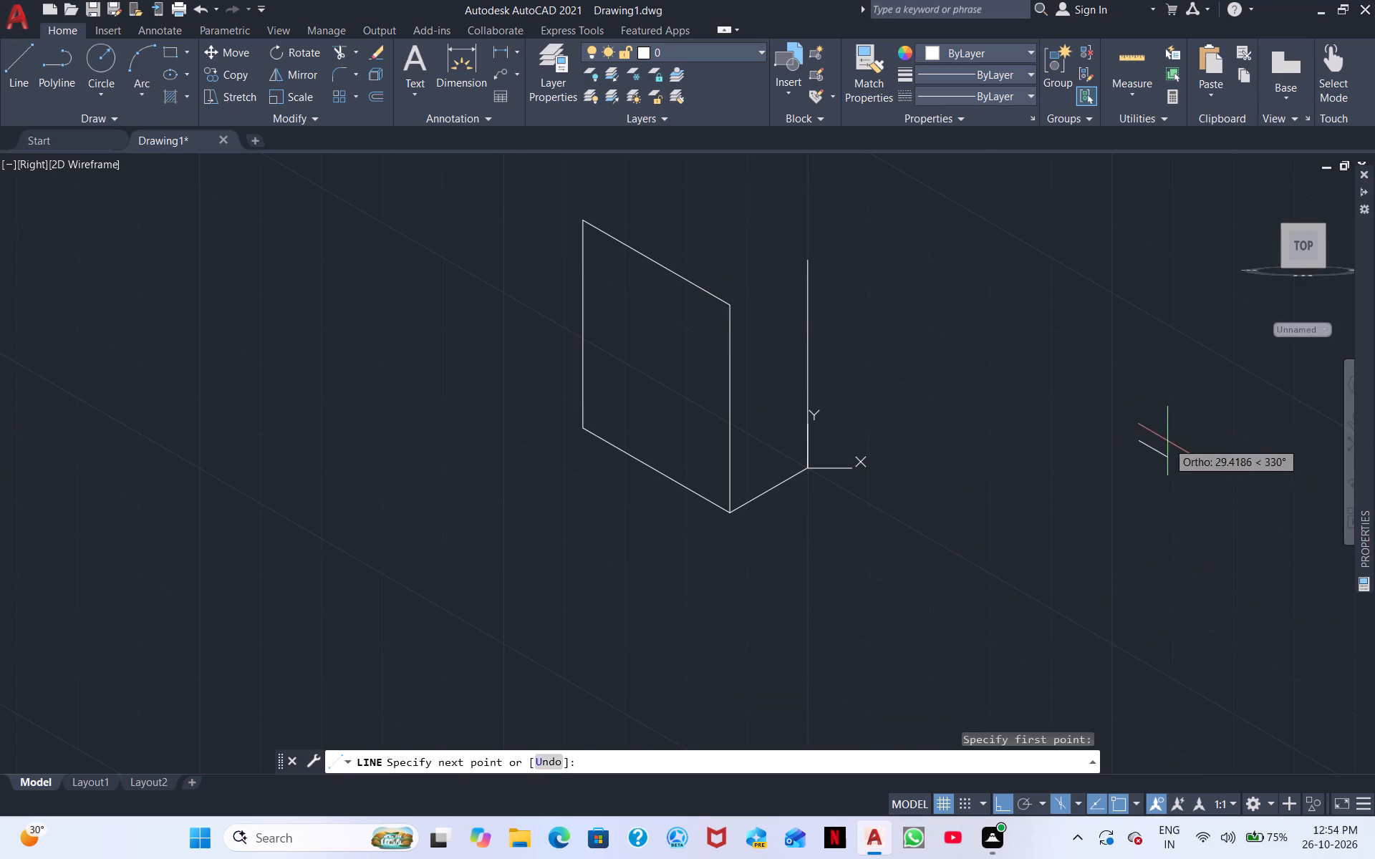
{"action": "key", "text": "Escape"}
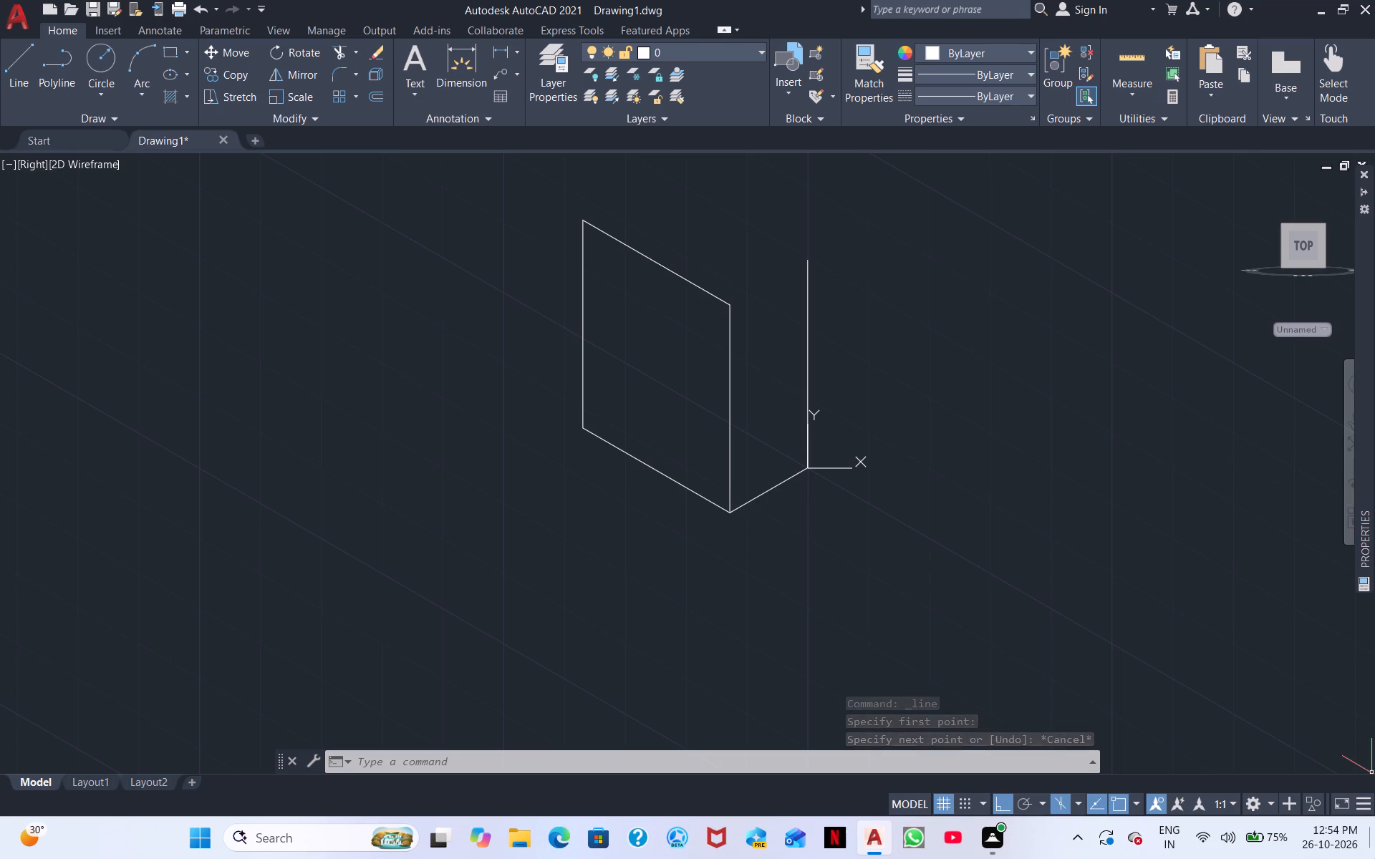
Turn off object snap tracking.
{"action": "left_click", "coordinate": [1098, 802]}
{"action": "left_click_drag", "start_coordinate": [1005, 445], "coordinate": [998, 469]}
{"action": "left_click", "coordinate": [1058, 532]}
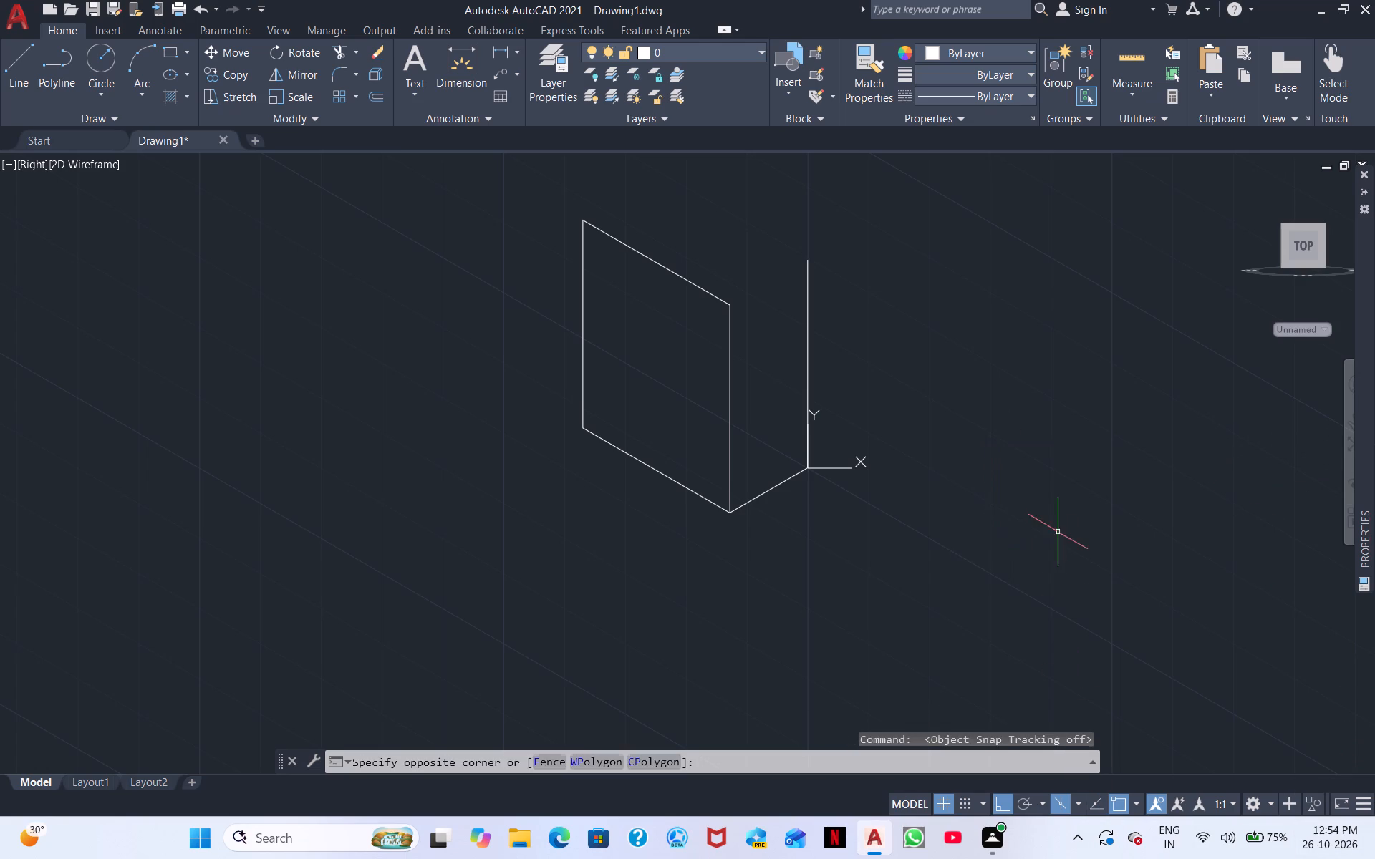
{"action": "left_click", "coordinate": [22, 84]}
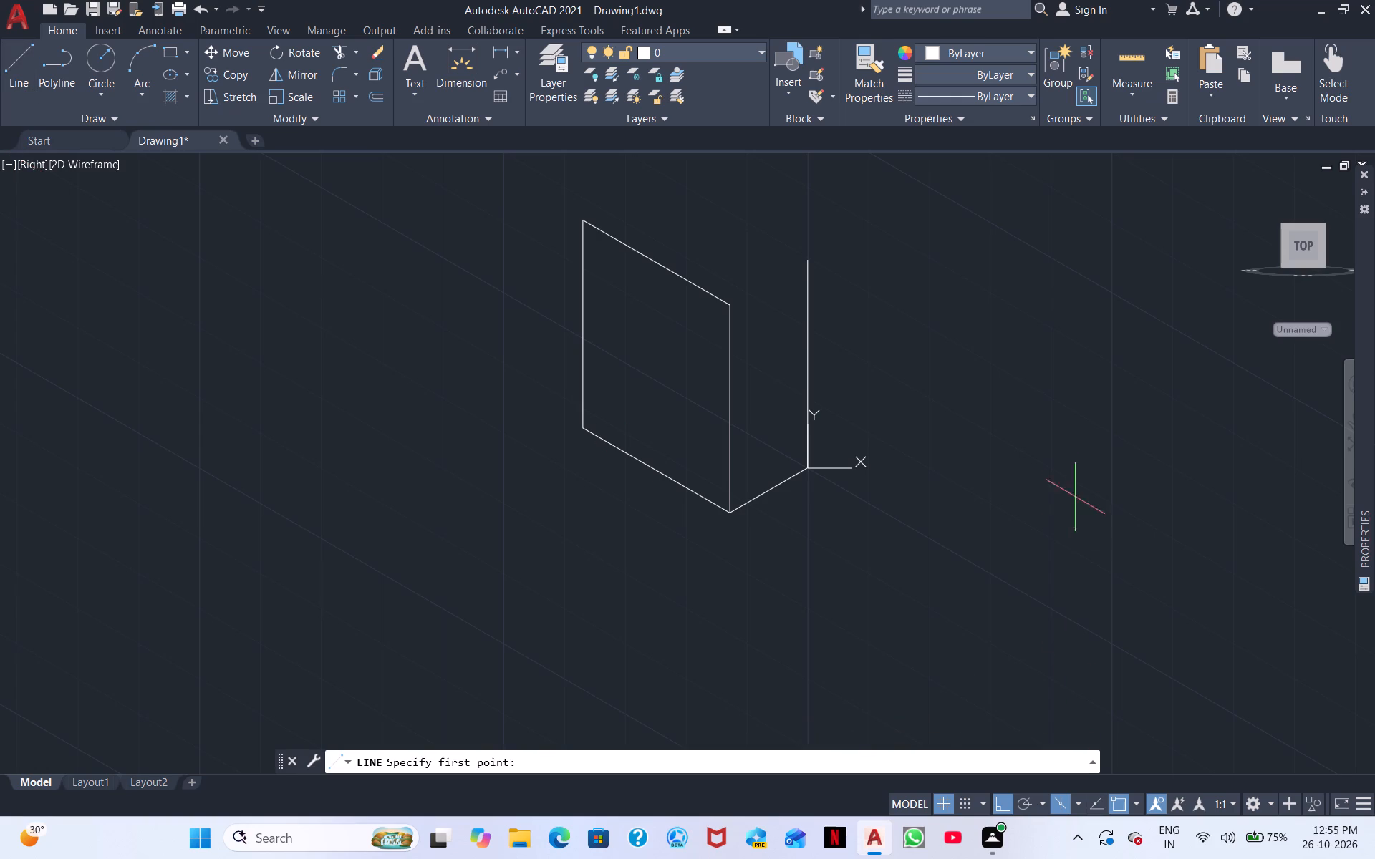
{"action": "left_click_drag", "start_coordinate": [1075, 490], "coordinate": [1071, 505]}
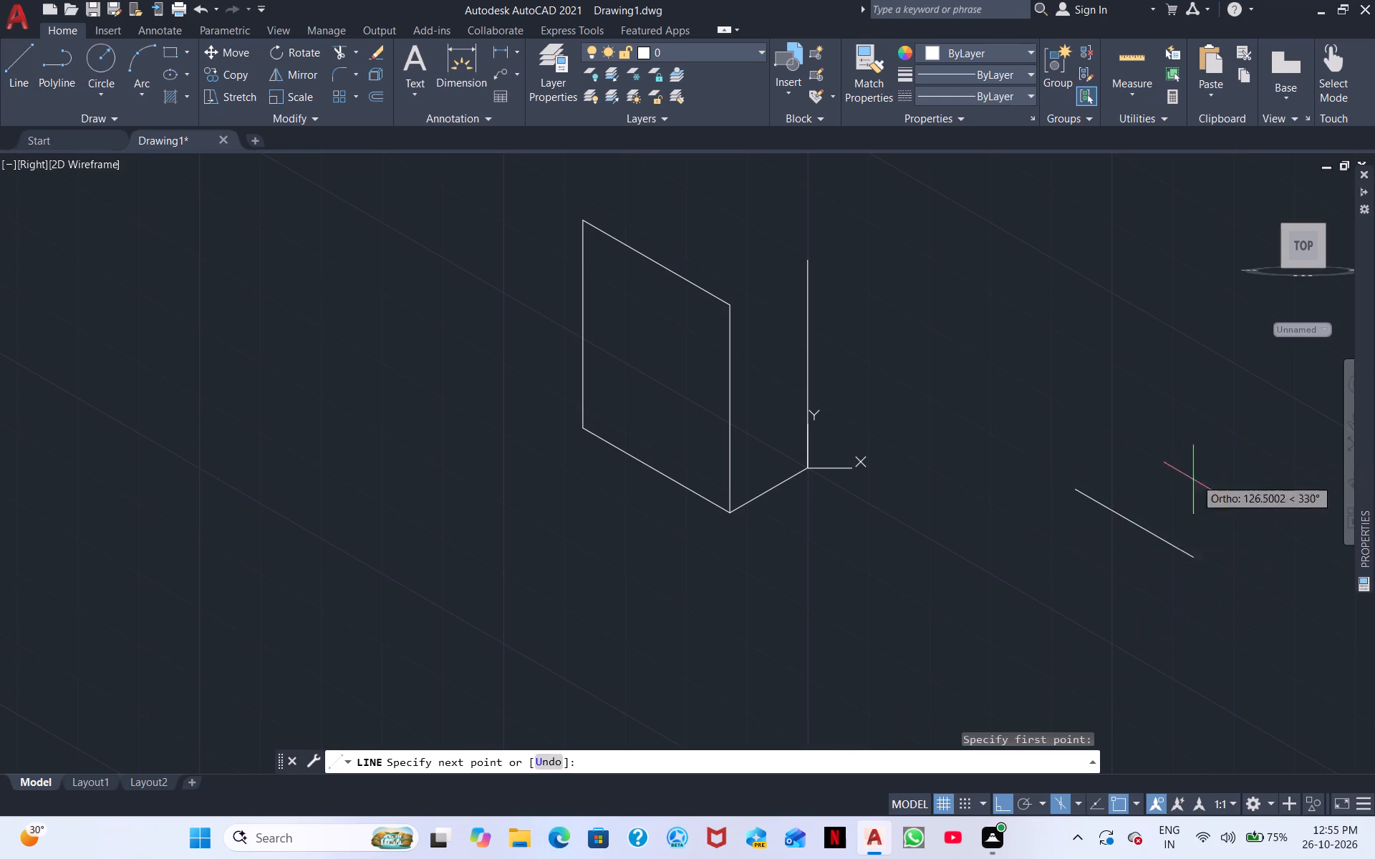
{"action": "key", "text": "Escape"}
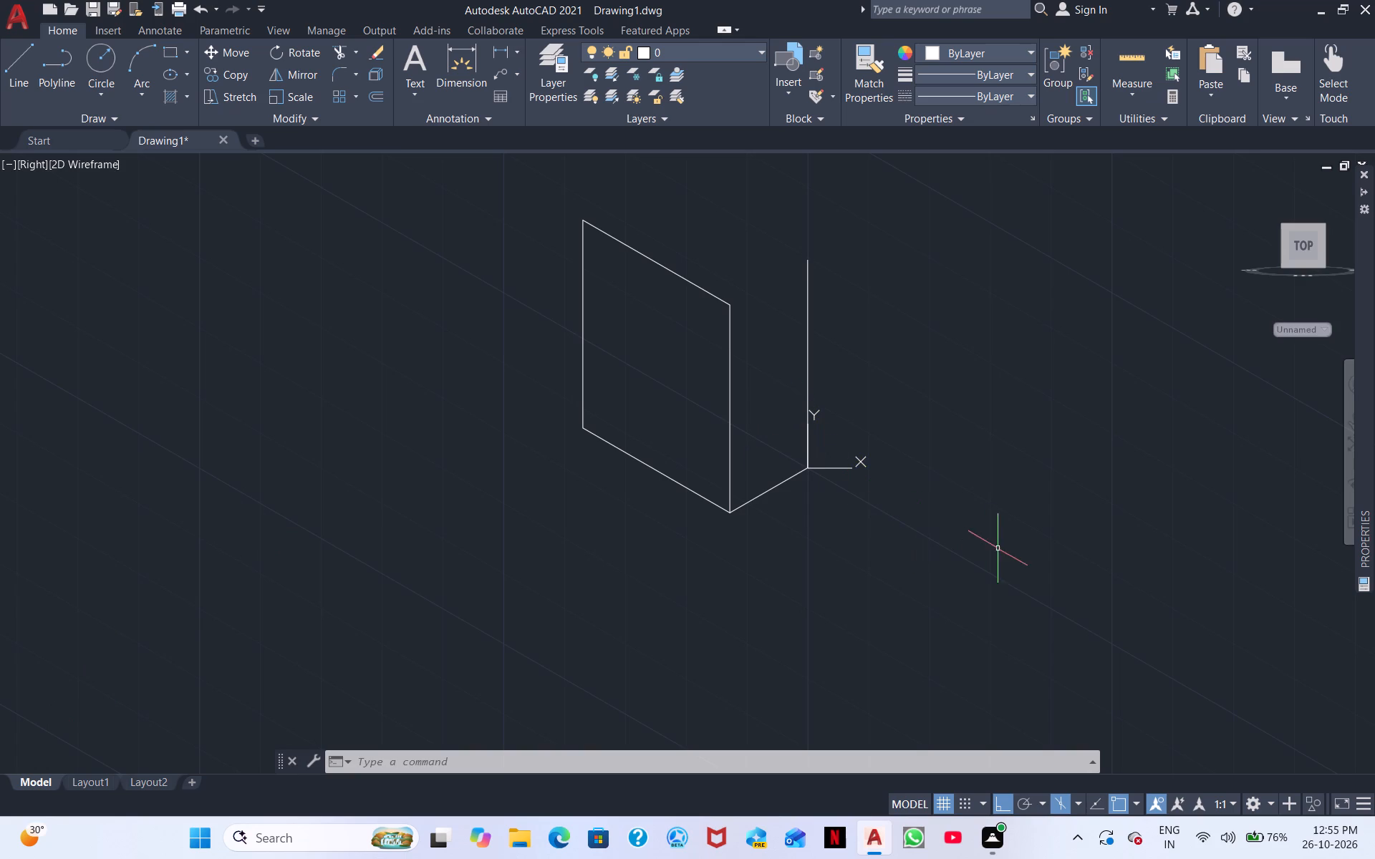
Erase all the lines of the isometric figure drawn so far.
{"action": "left_click", "coordinate": [1074, 582]}
{"action": "left_click", "coordinate": [500, 198]}
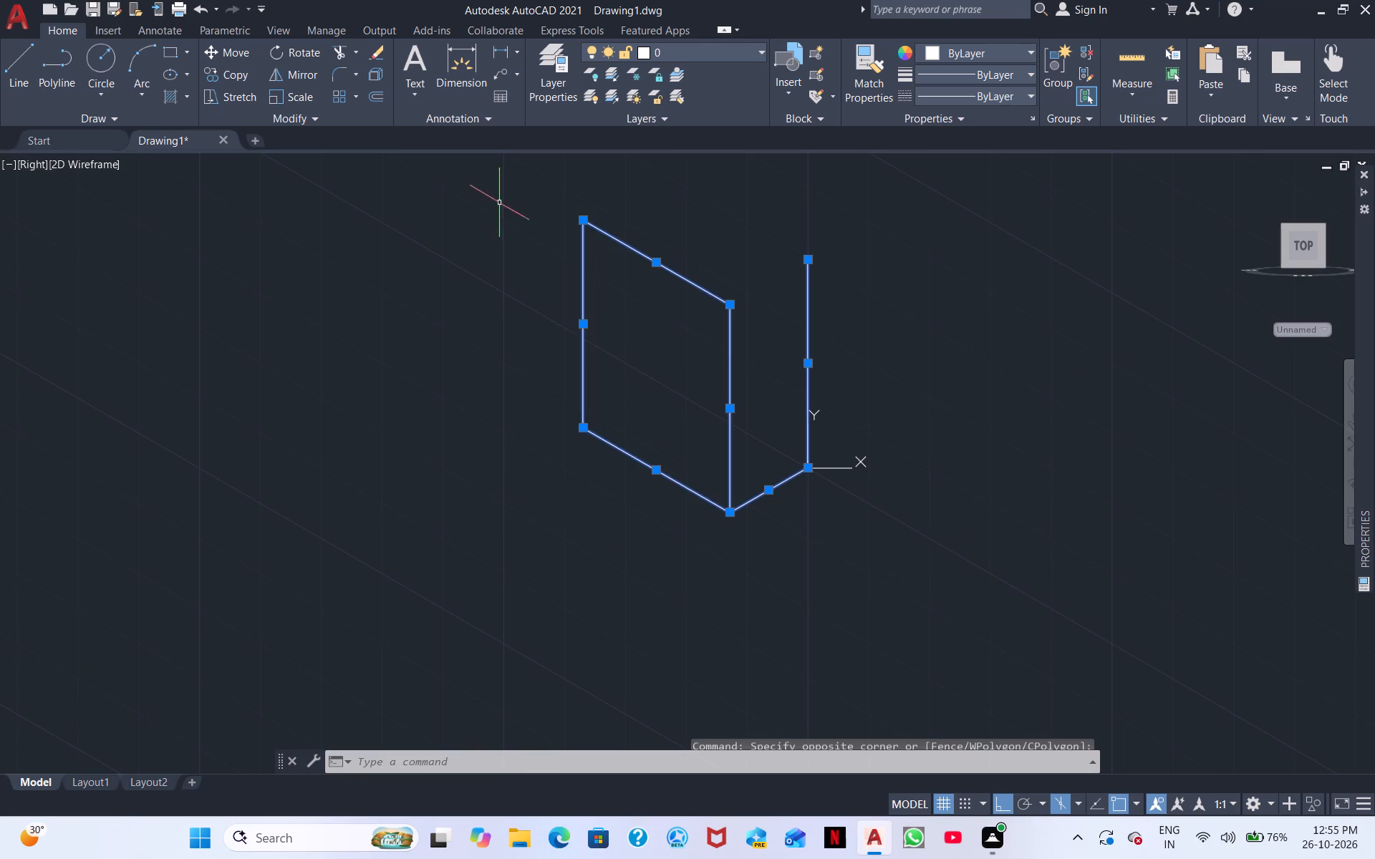
{"action": "right_click", "coordinate": [540, 278]}
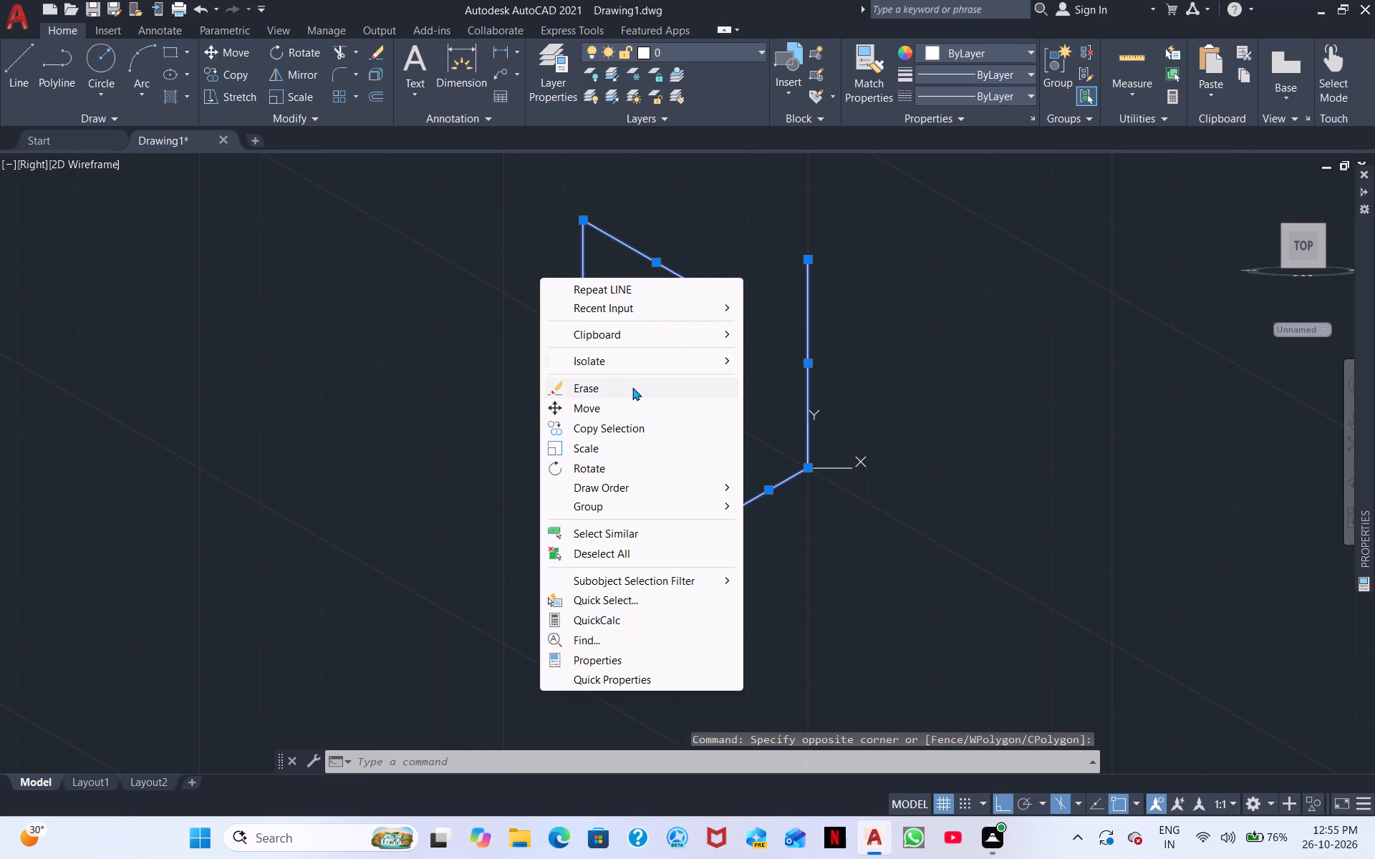
{"action": "left_click", "coordinate": [632, 387]}
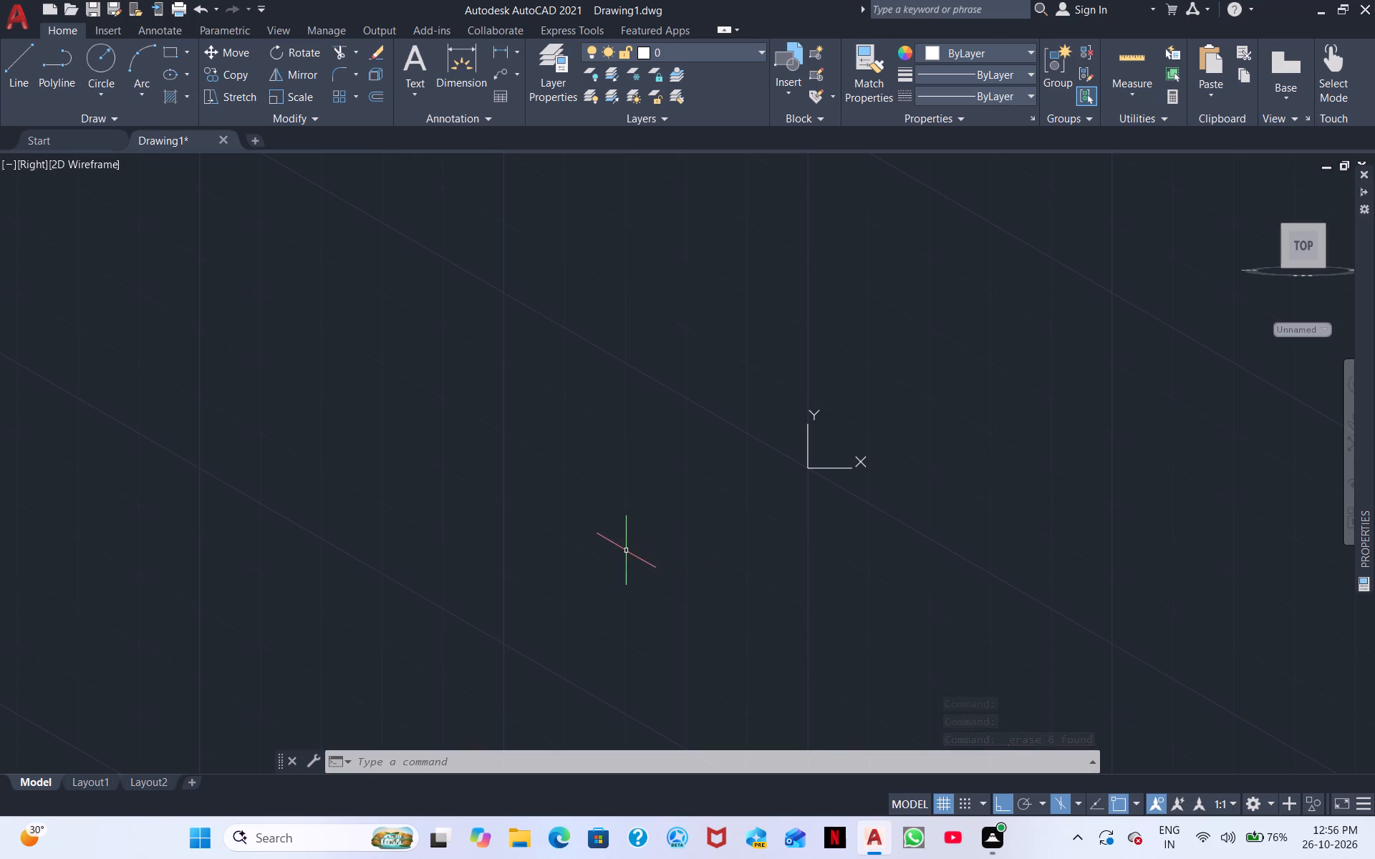
Draw a line 190 long straight up from the UCS origin with Ortho on.
{"action": "left_click", "coordinate": [14, 73]}
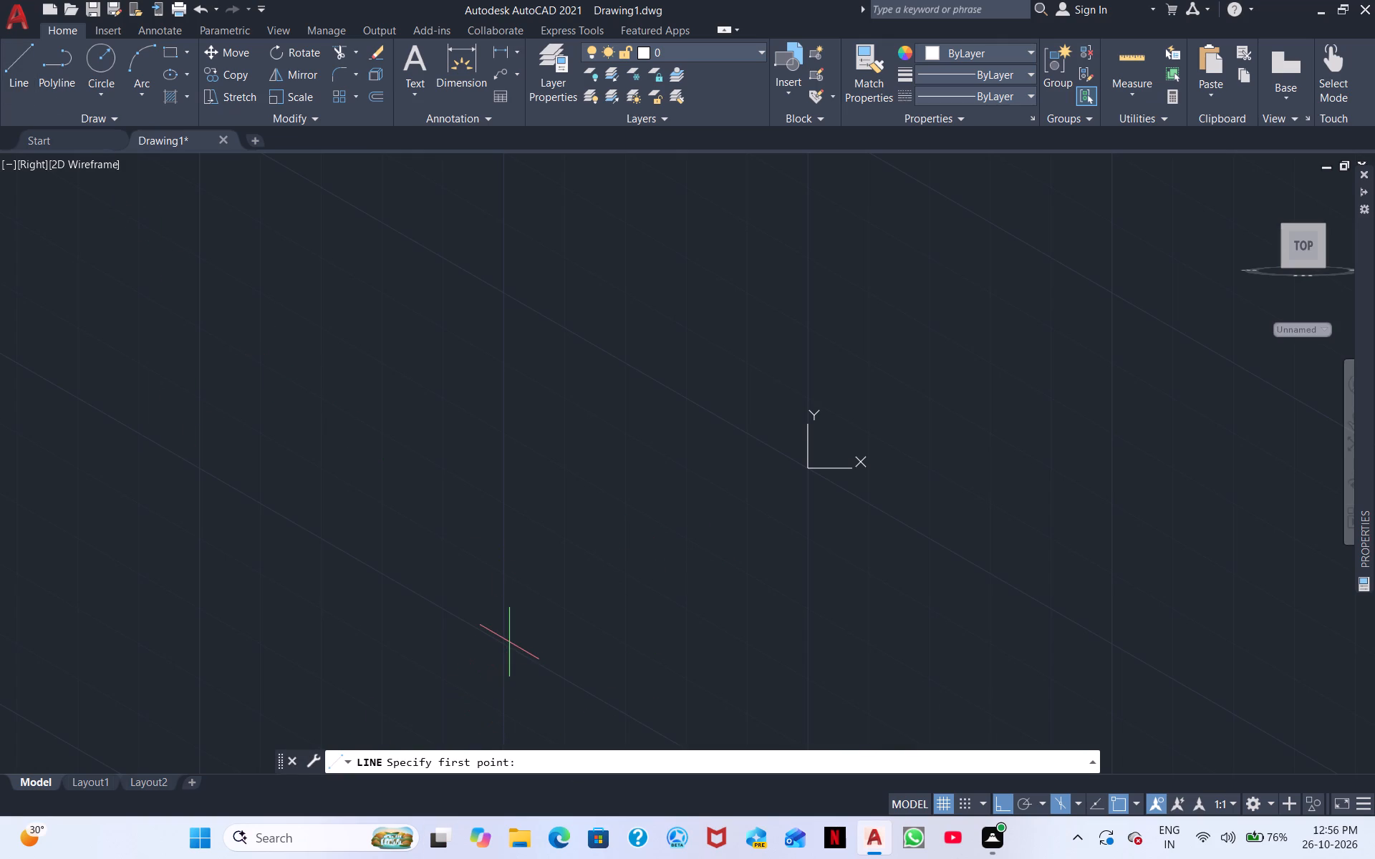
{"action": "left_click", "coordinate": [807, 467]}
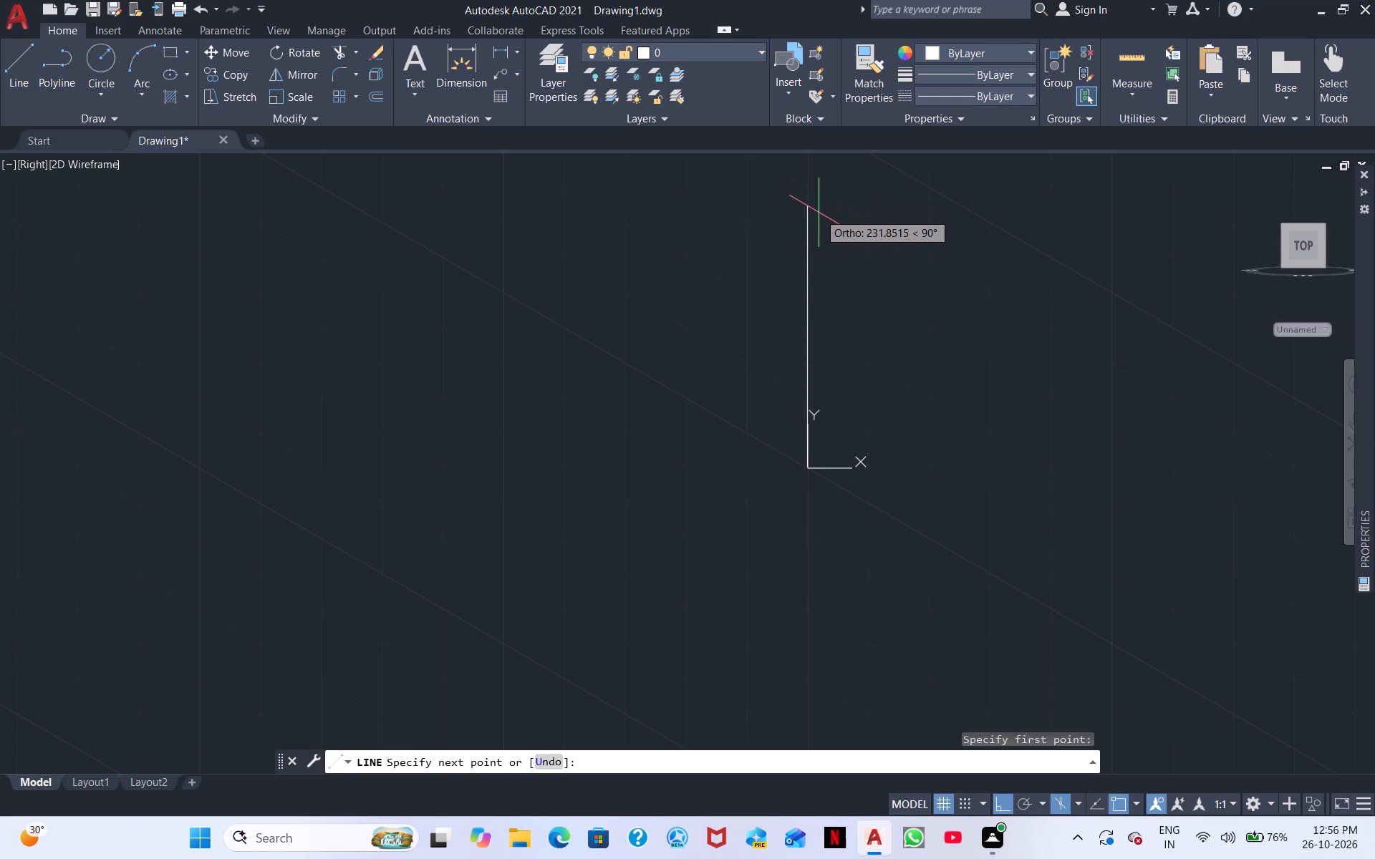
{"action": "type", "text": "19"}
{"action": "key", "text": "0"}
{"action": "key", "text": "Return"}
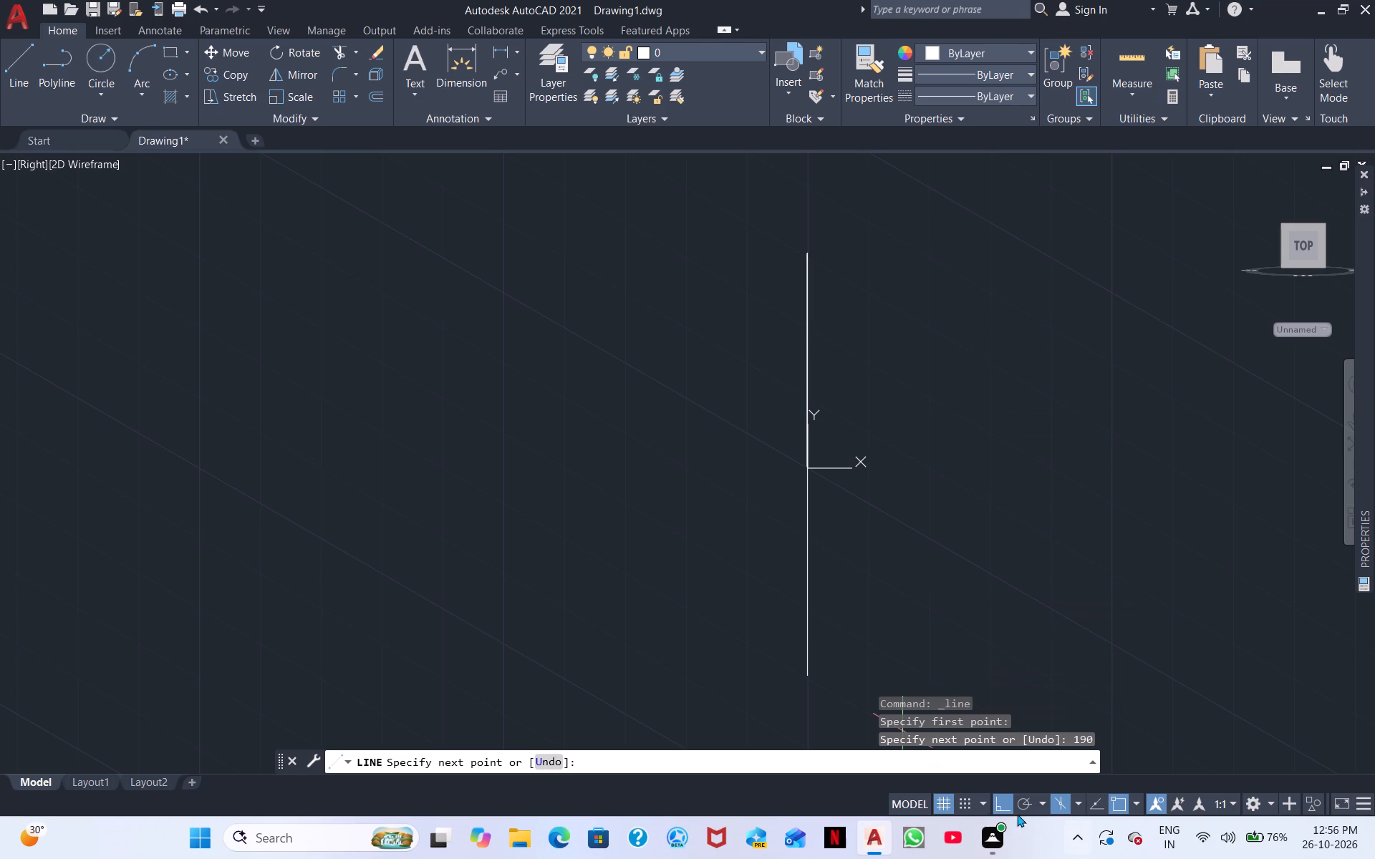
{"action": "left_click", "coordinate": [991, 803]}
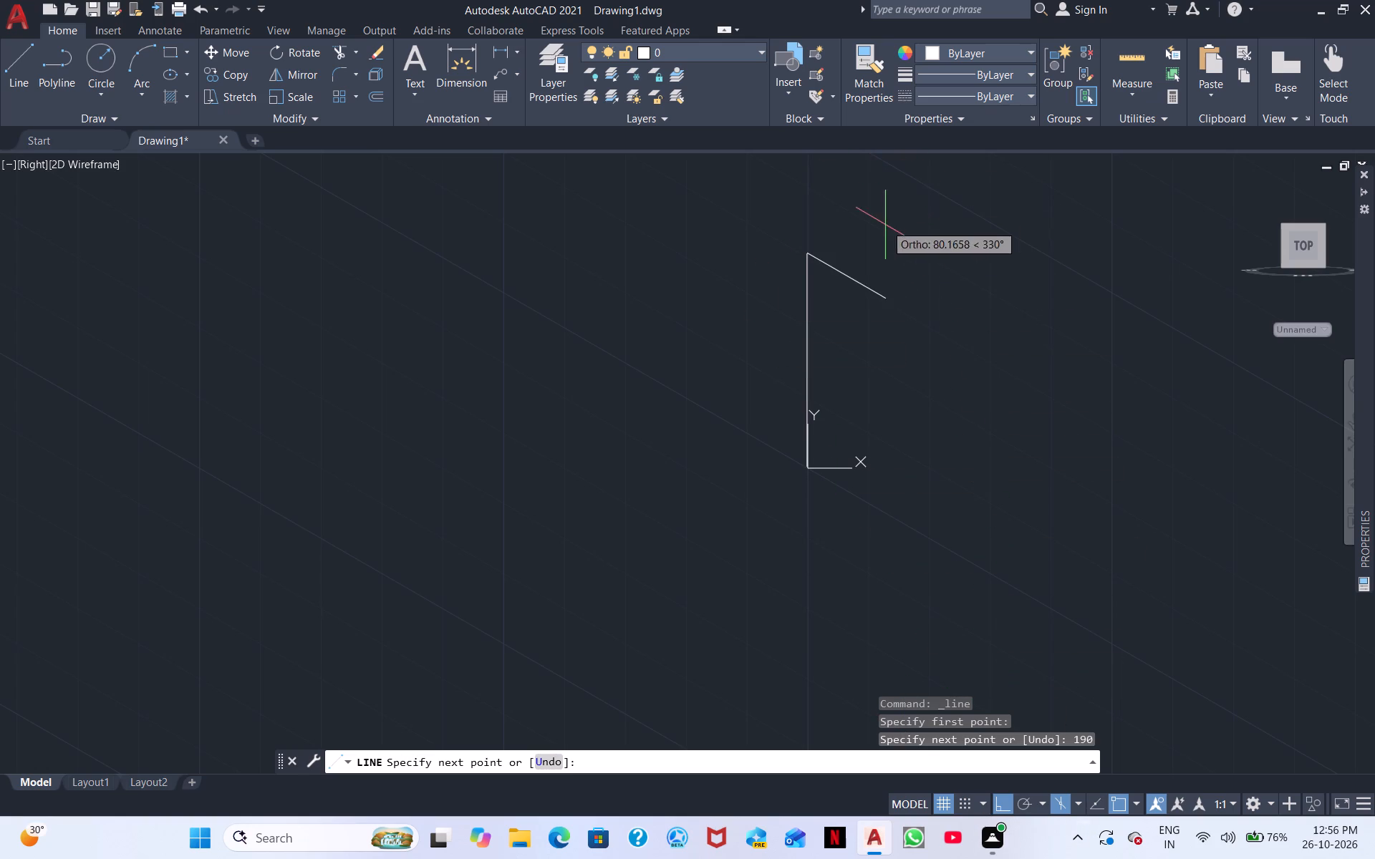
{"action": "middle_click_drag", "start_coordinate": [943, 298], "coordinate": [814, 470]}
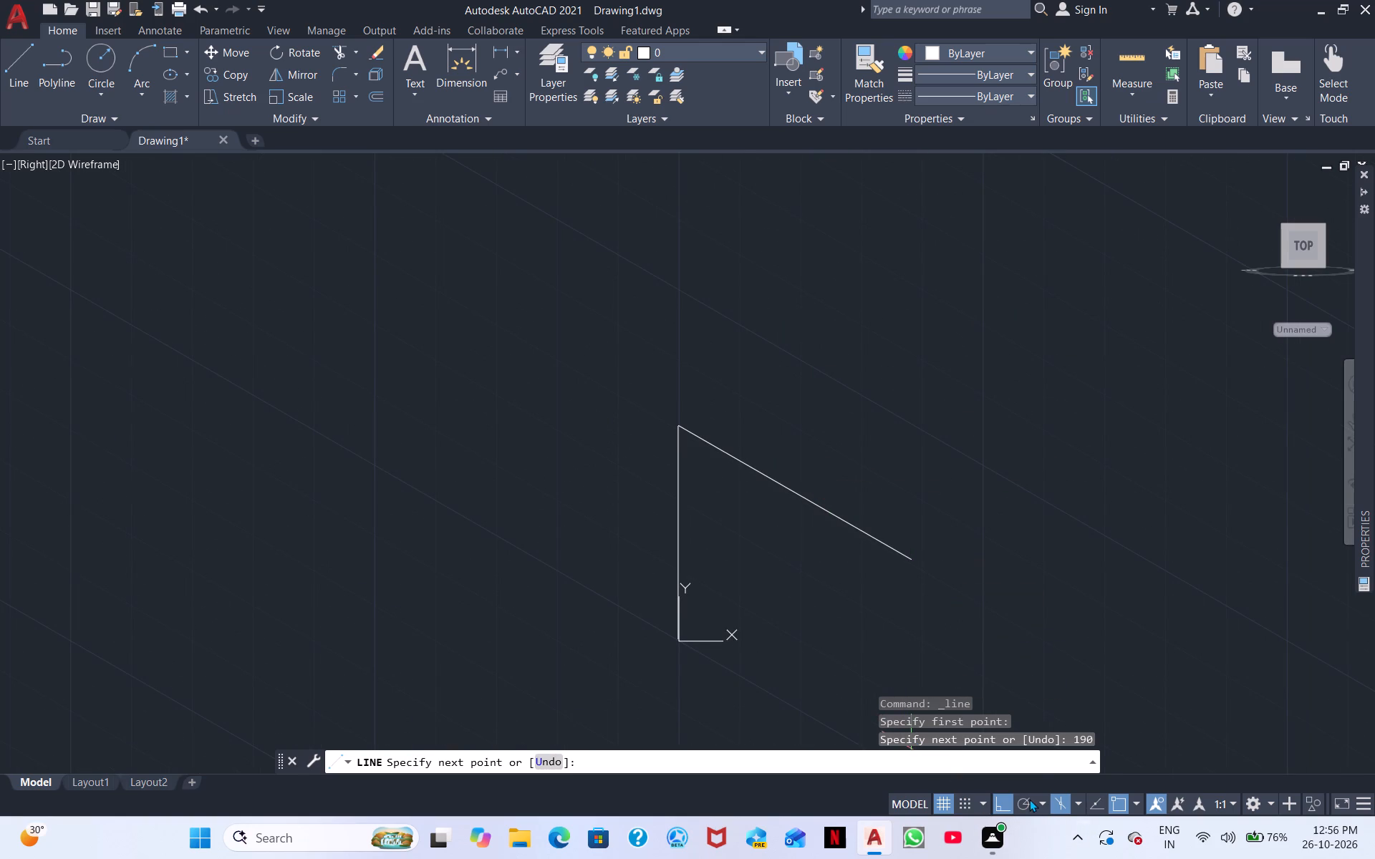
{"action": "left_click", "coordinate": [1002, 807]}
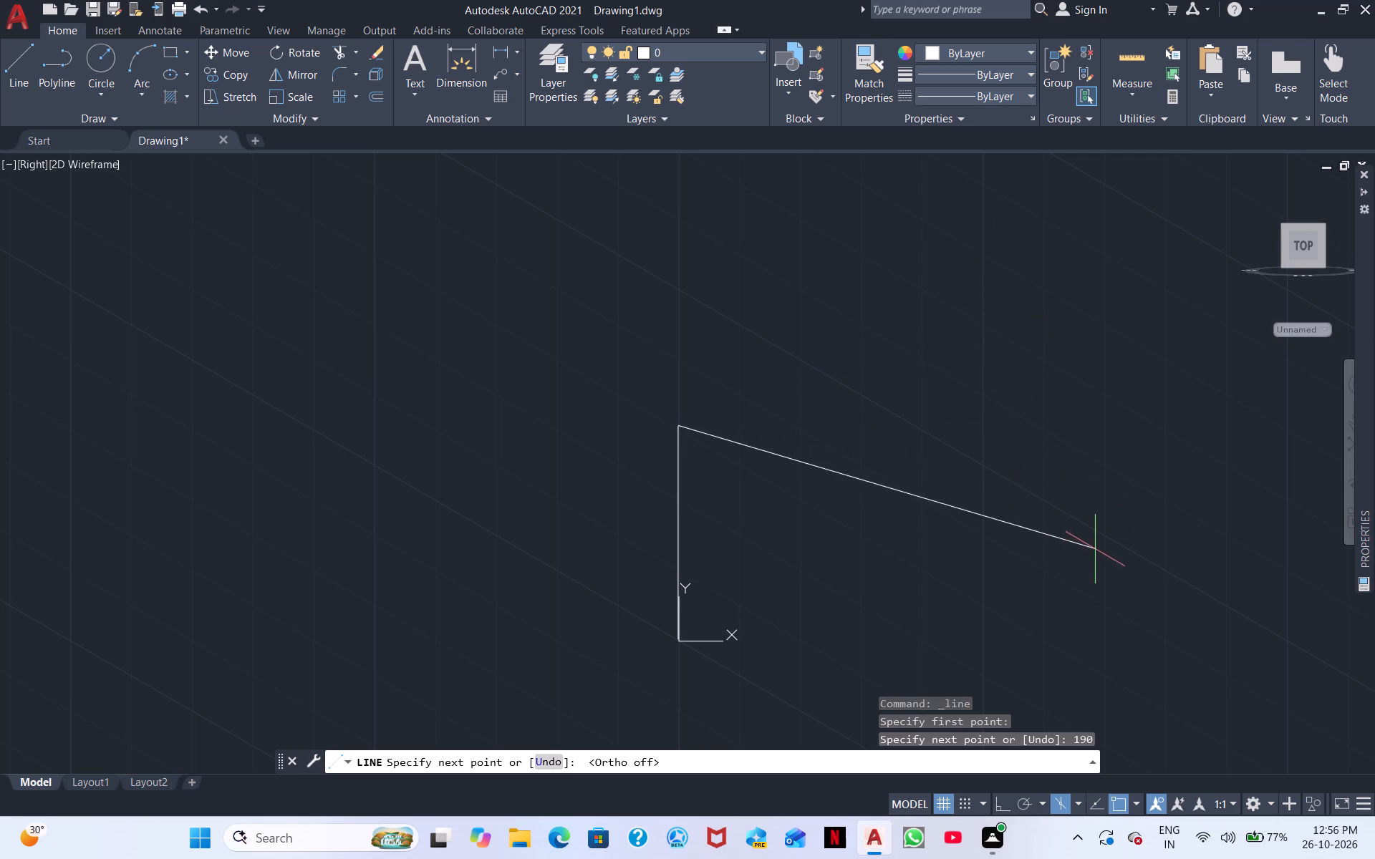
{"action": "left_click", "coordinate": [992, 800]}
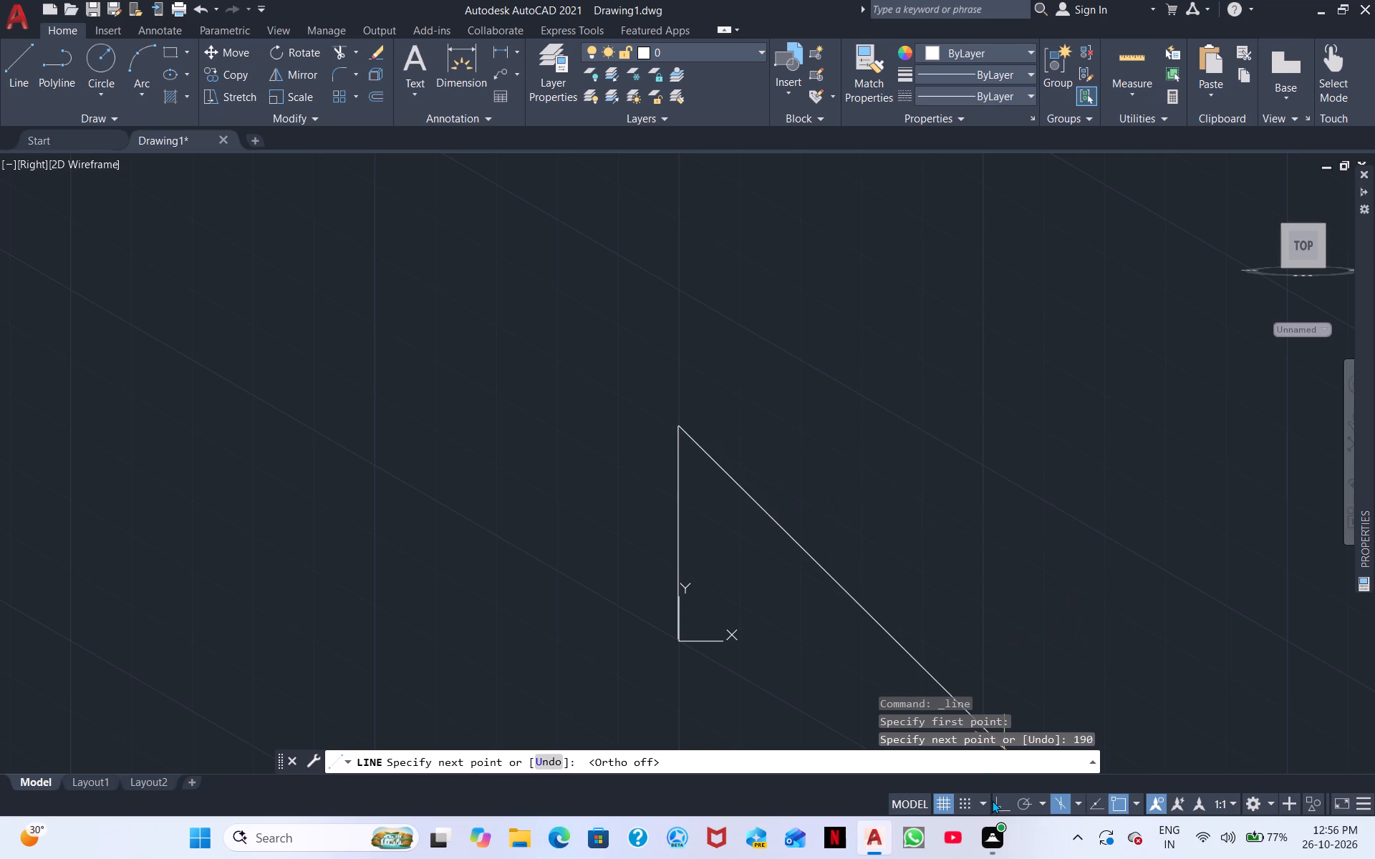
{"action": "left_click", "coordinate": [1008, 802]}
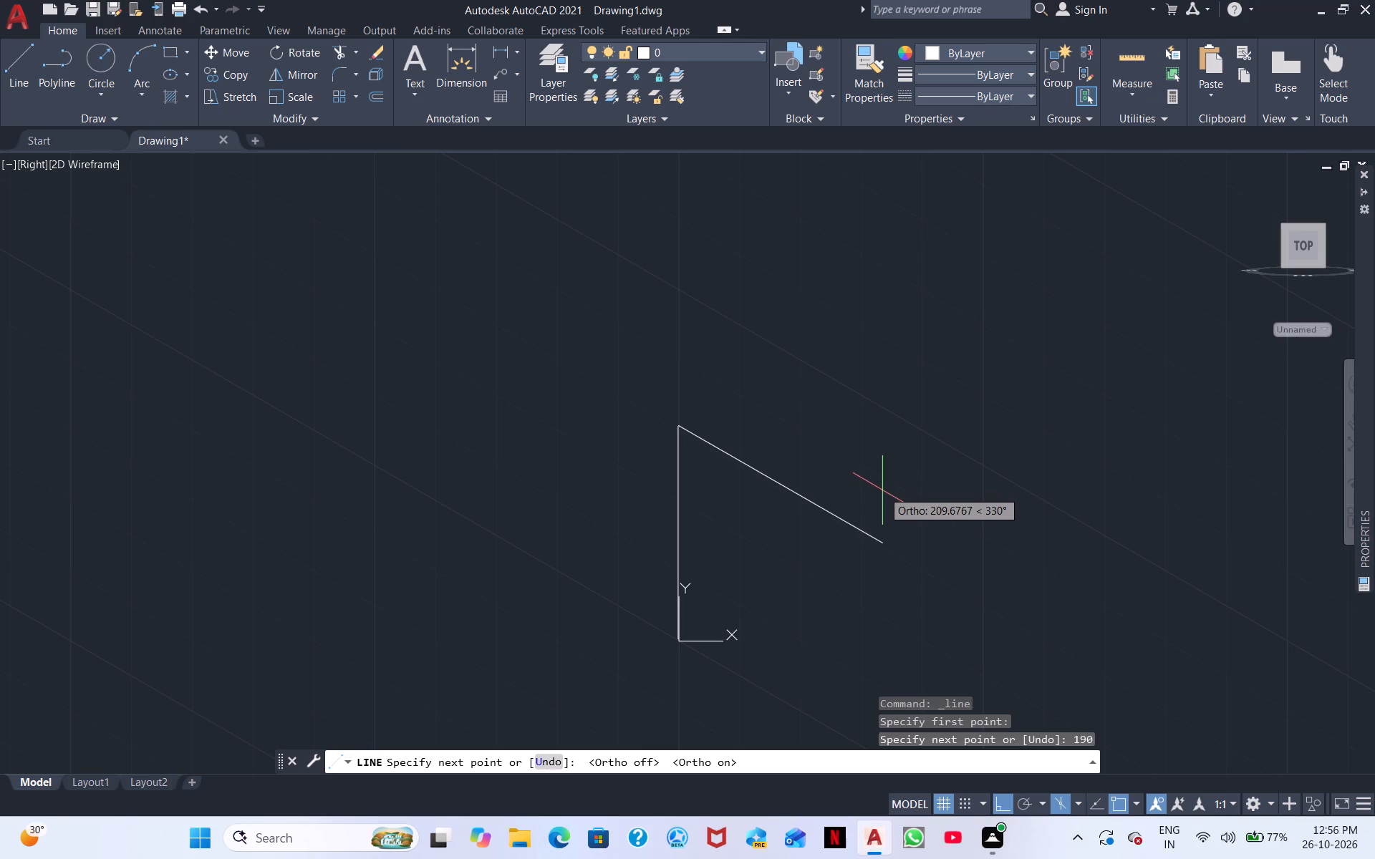
Set the isoplane to Right and continue with a line 161 long at 30° from the vertical line's upper end, ending the Line command there.
{"action": "key", "text": "F5"}
{"action": "key", "text": "F5"}
{"action": "key", "text": "F5"}
{"action": "key", "text": "F5"}
{"action": "key", "text": "F5"}
{"action": "key", "text": "F5"}
{"action": "key", "text": "F5"}
{"action": "key", "text": "F5"}
{"action": "key", "text": "F5"}
{"action": "key", "text": "F5"}
{"action": "key", "text": "F5"}
{"action": "key", "text": "F5"}
{"action": "key", "text": "F5"}
{"action": "key", "text": "F5"}
{"action": "key", "text": "F5"}
{"action": "key", "text": "F5"}
{"action": "key", "text": "F5"}
{"action": "key", "text": "F5"}
{"action": "key", "text": "F5"}
{"action": "key", "text": "F5"}
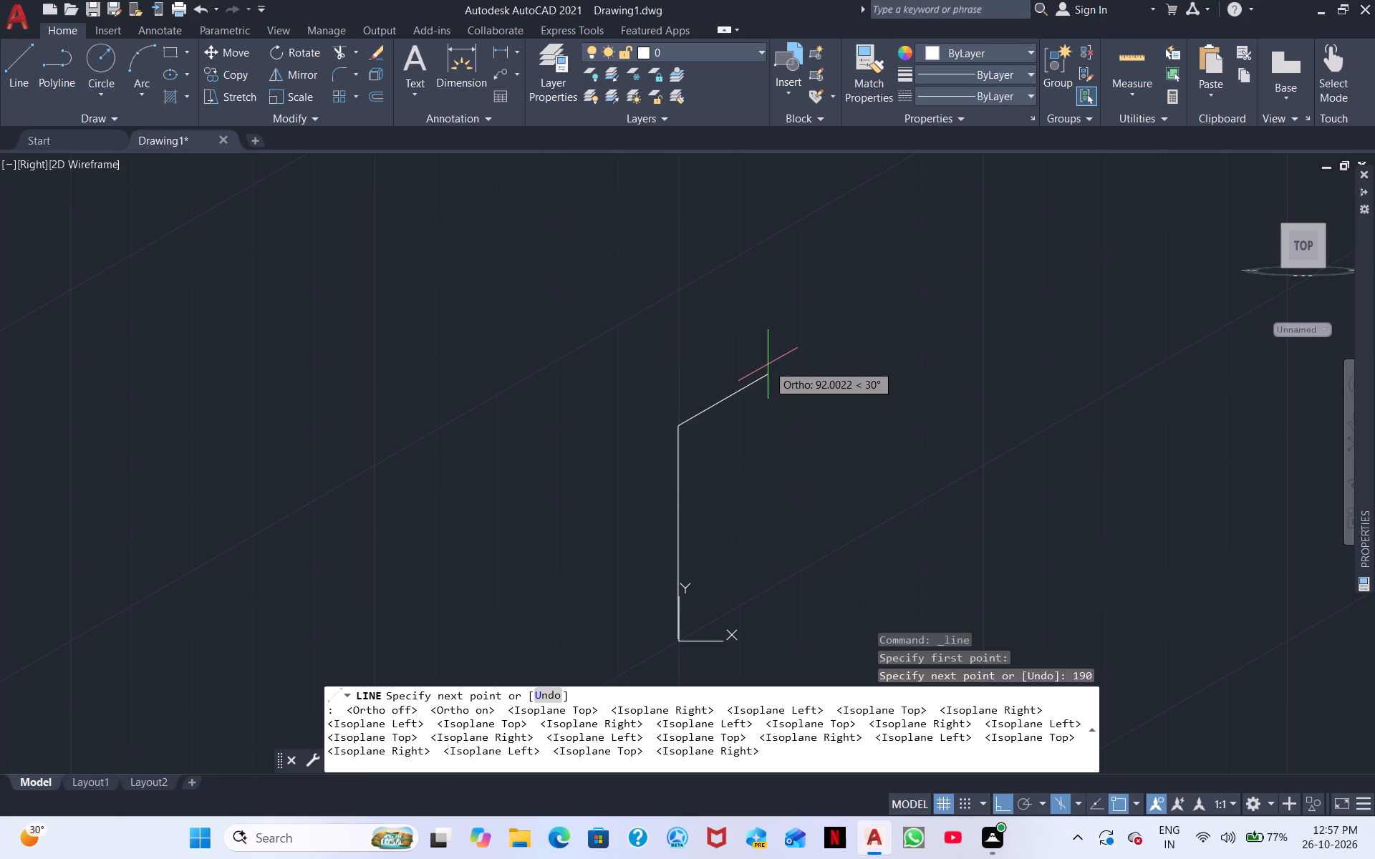
{"action": "type", "text": "161"}
{"action": "key", "text": "Return"}
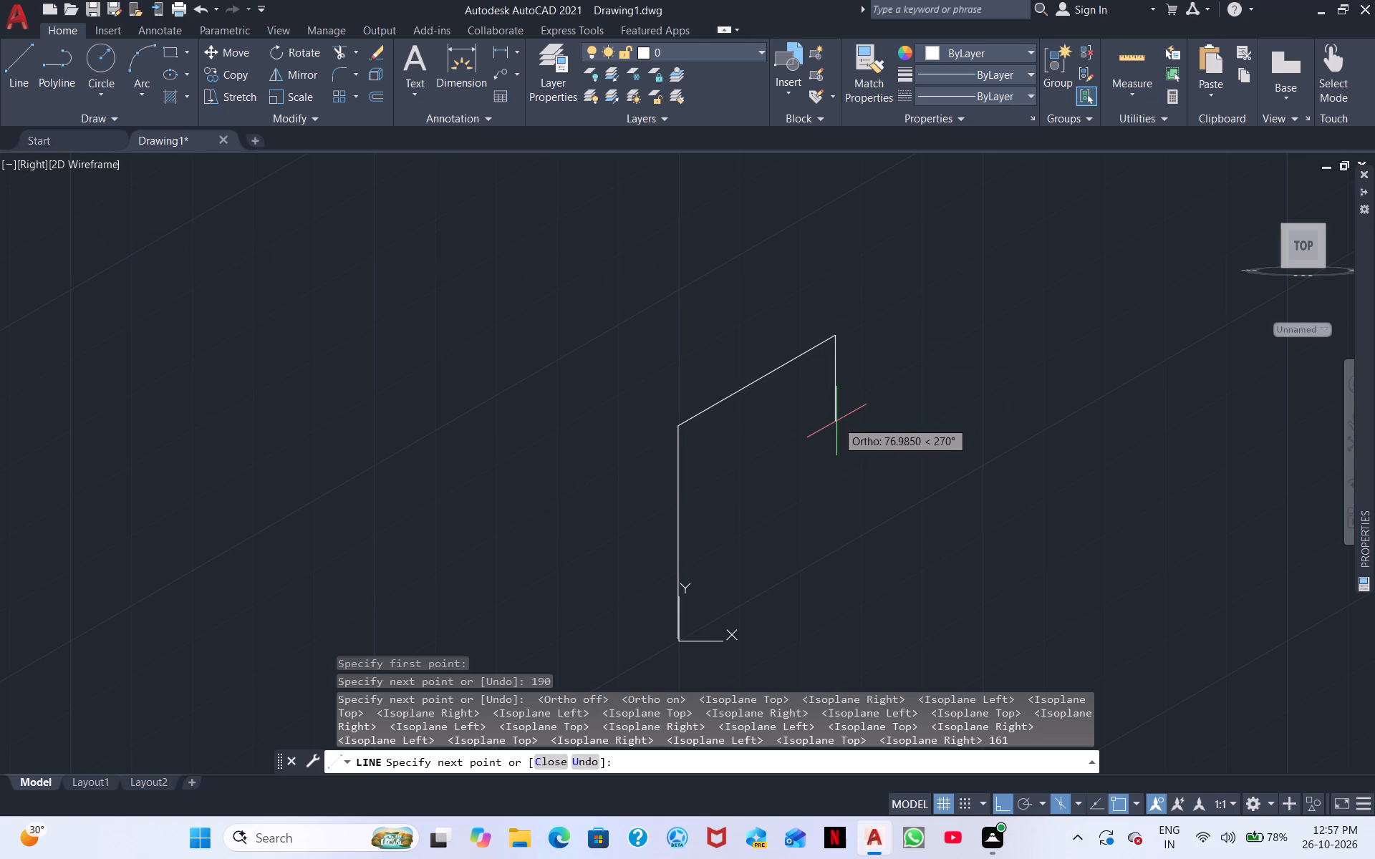
{"action": "key", "text": "Escape"}
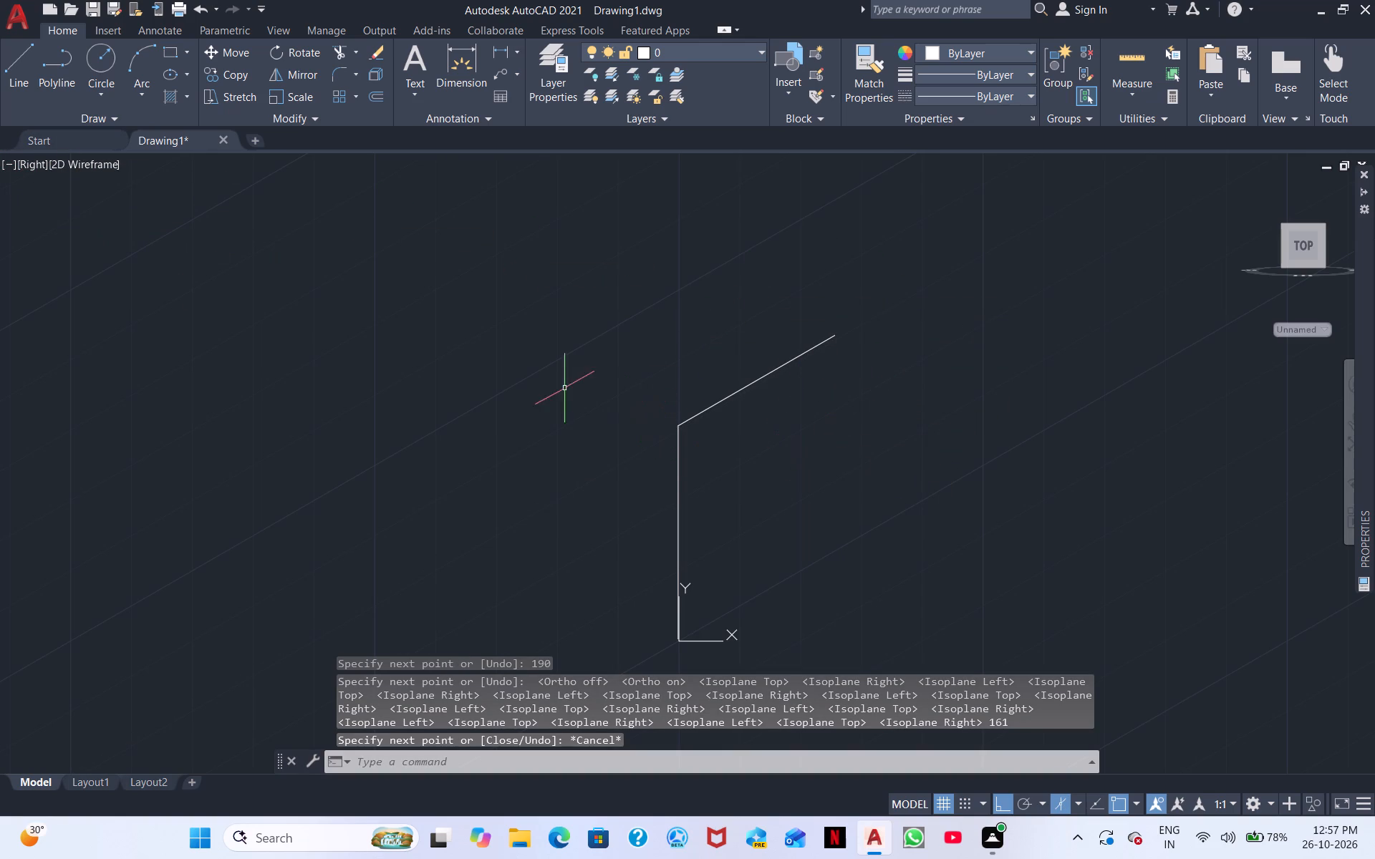
Switch the viewport from the Right view to the Top view.
{"action": "left_click", "coordinate": [24, 161]}
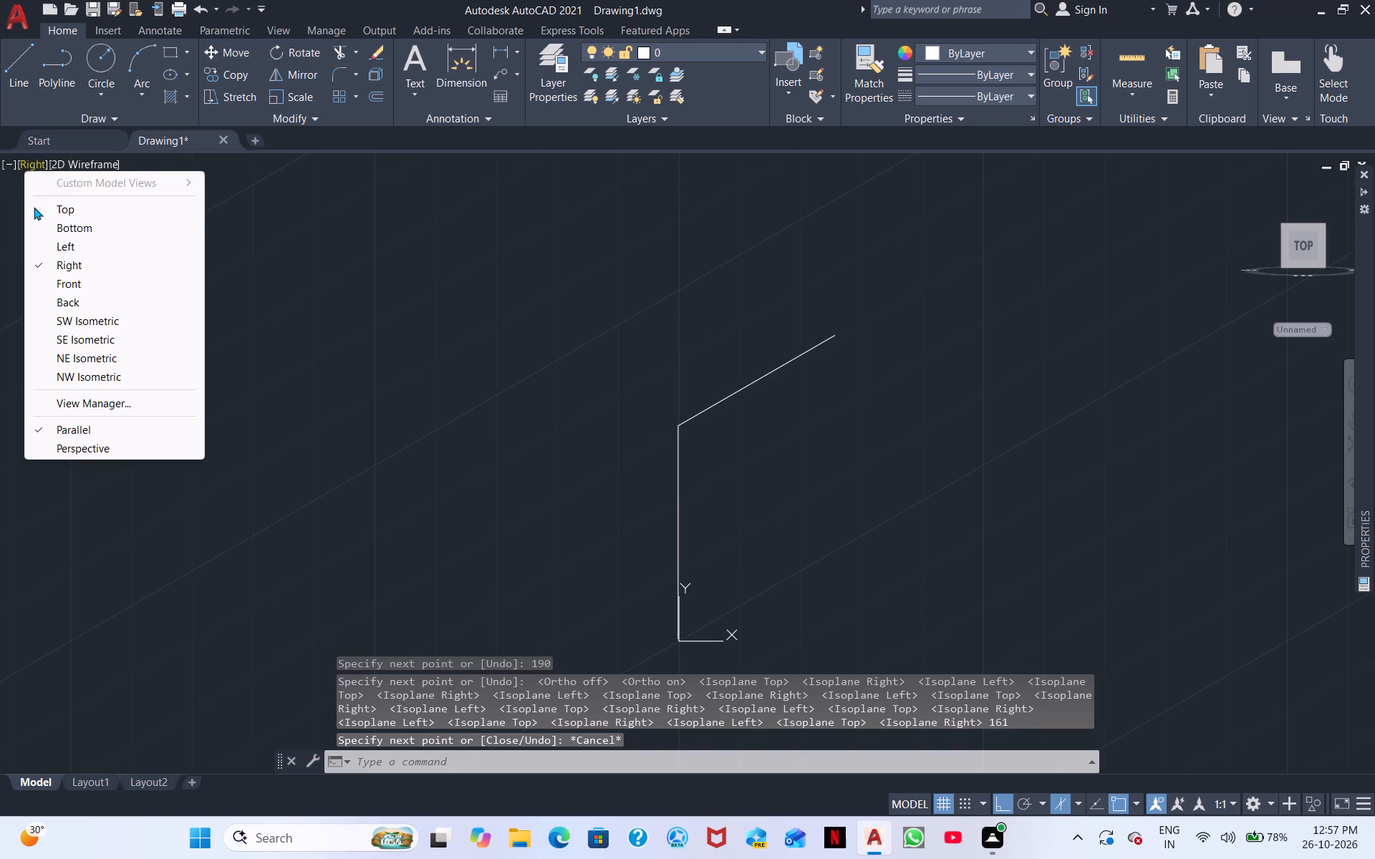
{"action": "left_click", "coordinate": [62, 208]}
{"action": "scroll", "coordinate": [625, 366], "scroll_direction": "down", "scroll_amount": 3}
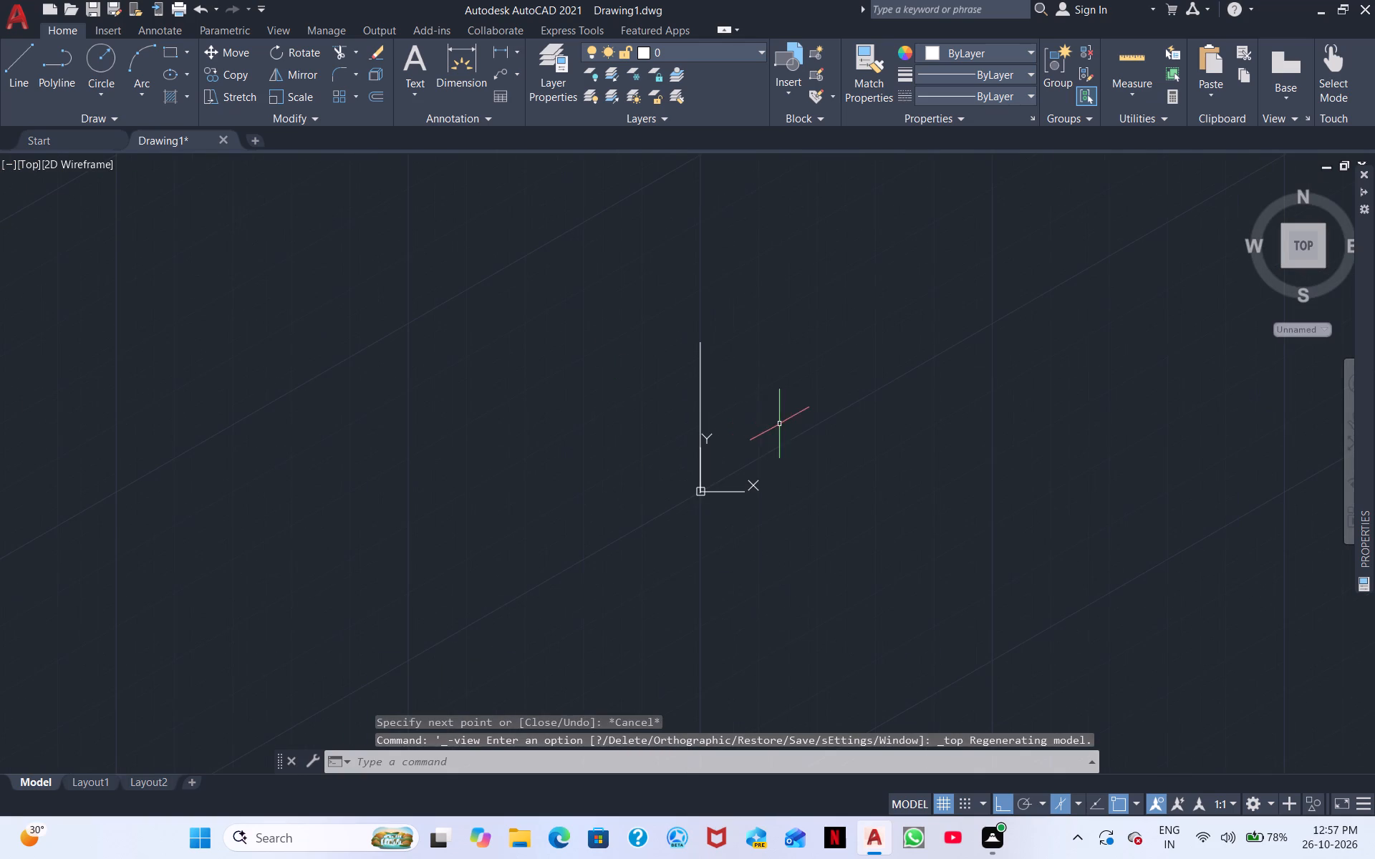
{"action": "middle_click_drag", "start_coordinate": [779, 424], "coordinate": [376, 462]}
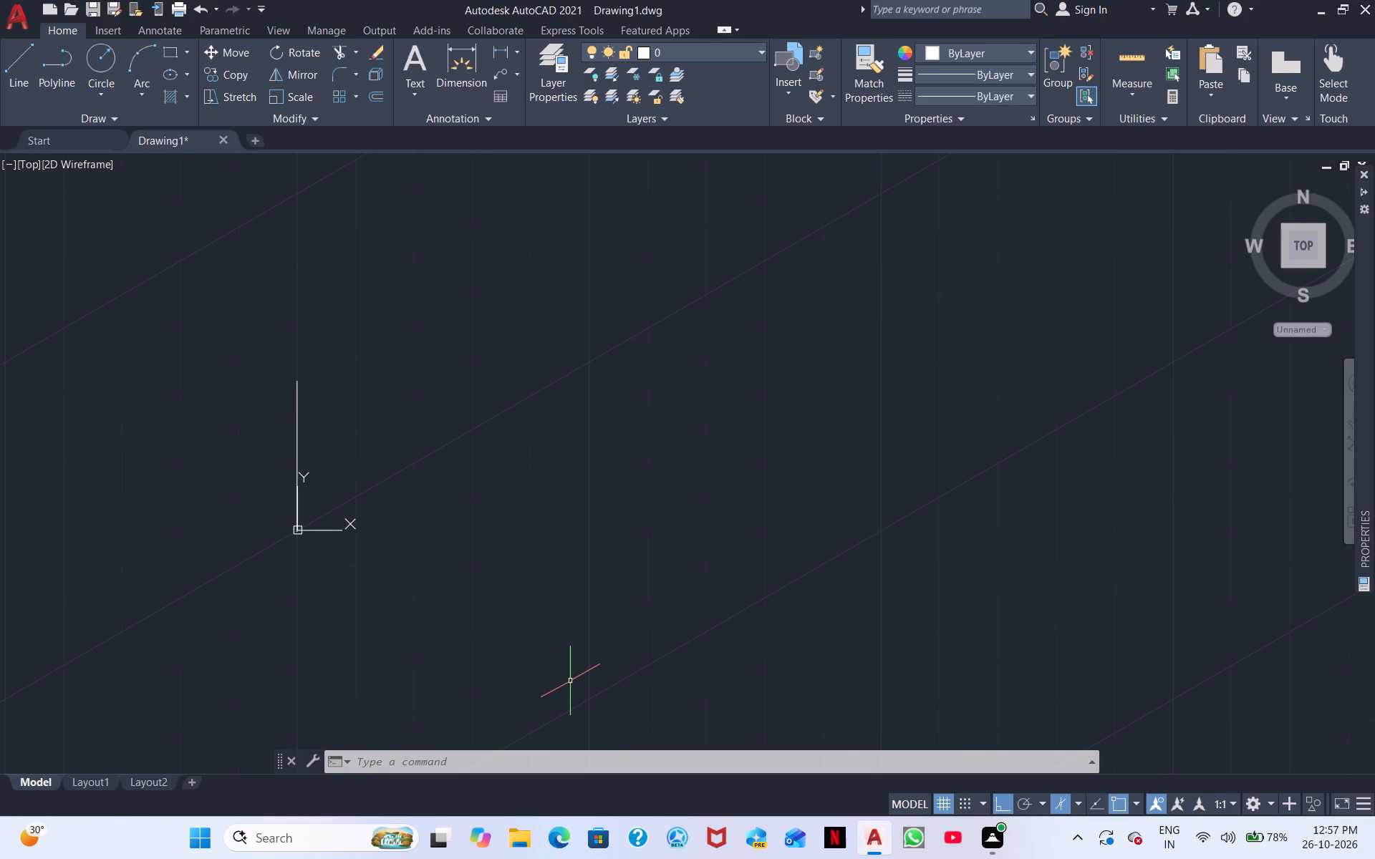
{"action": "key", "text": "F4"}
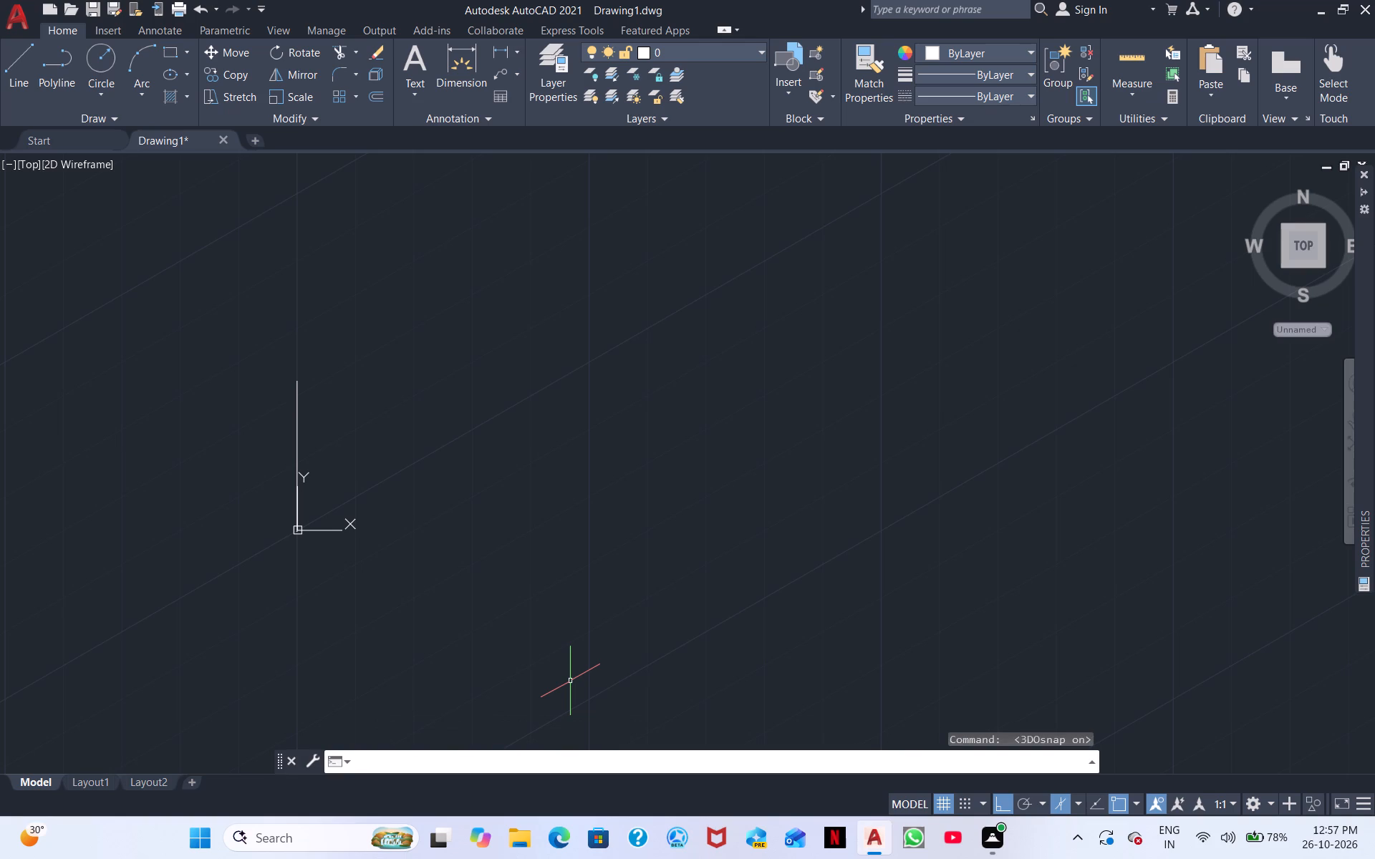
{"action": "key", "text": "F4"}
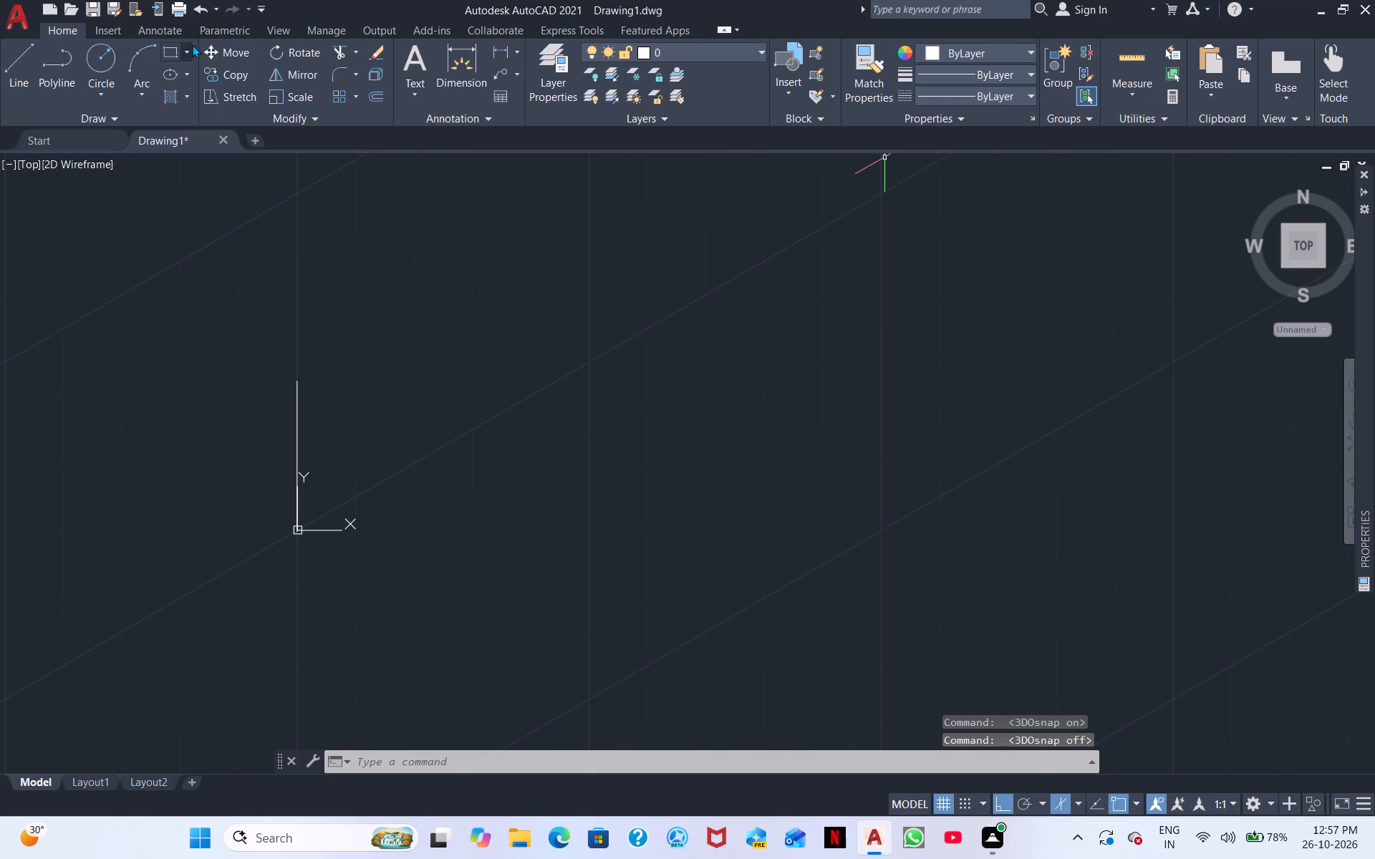
From the 190 line's upper end, draw connected lines: 61 long at 30°, 90 straight down, and 90 at 30°.
{"action": "left_click", "coordinate": [13, 68]}
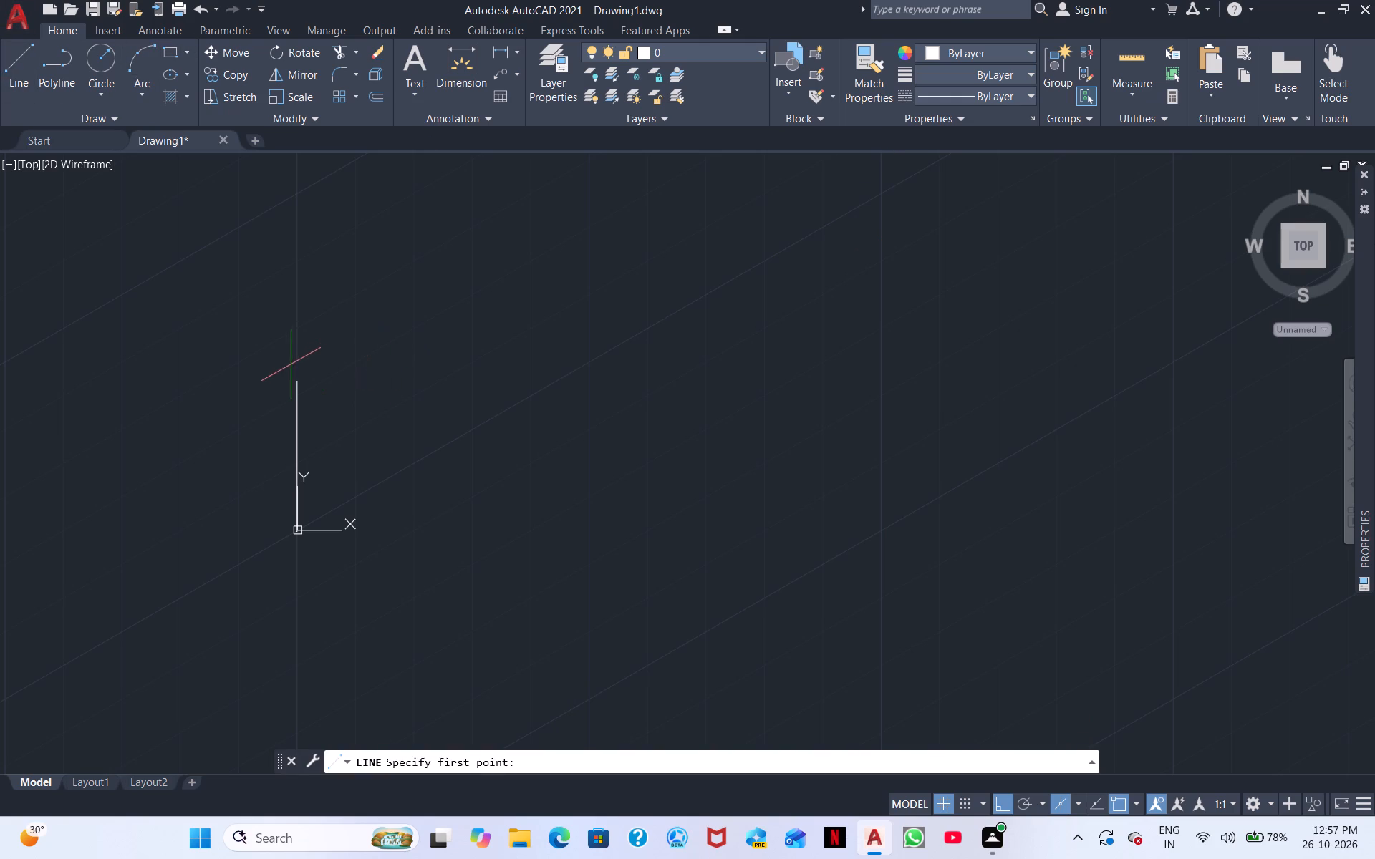
{"action": "left_click", "coordinate": [293, 379]}
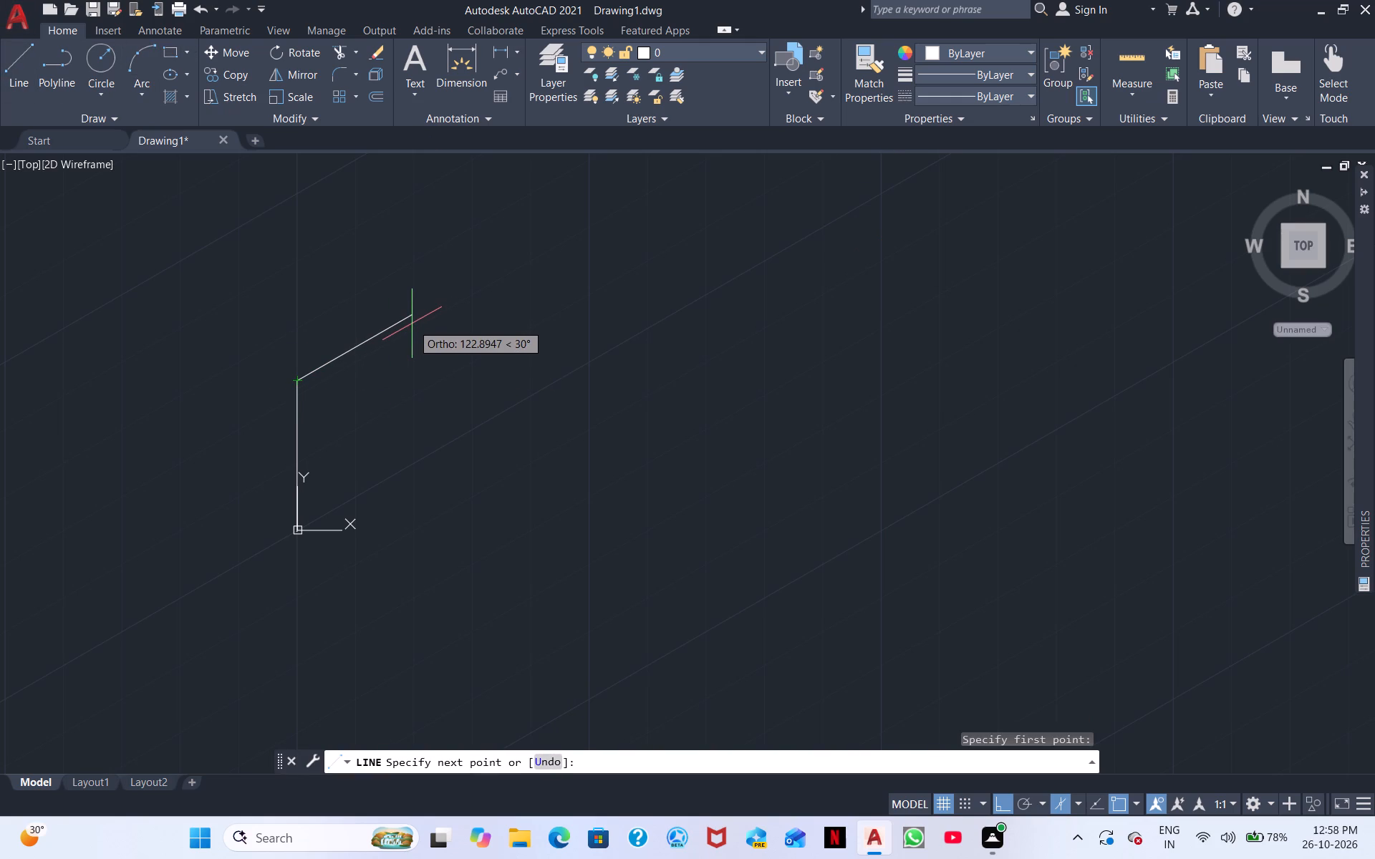
{"action": "key", "text": "6"}
{"action": "key", "text": "1"}
{"action": "key", "text": "Return"}
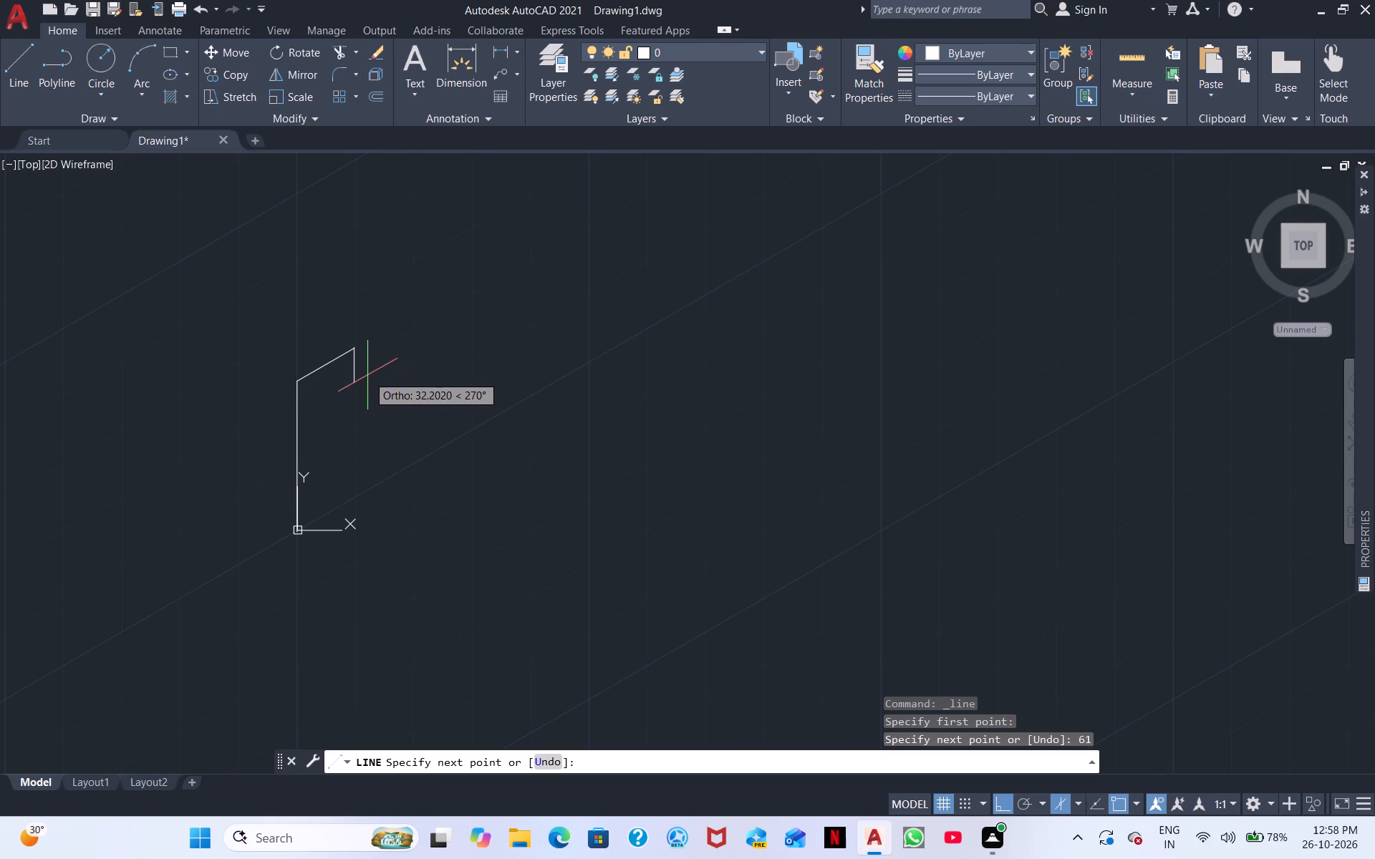
{"action": "type", "text": "90"}
{"action": "key", "text": "Return"}
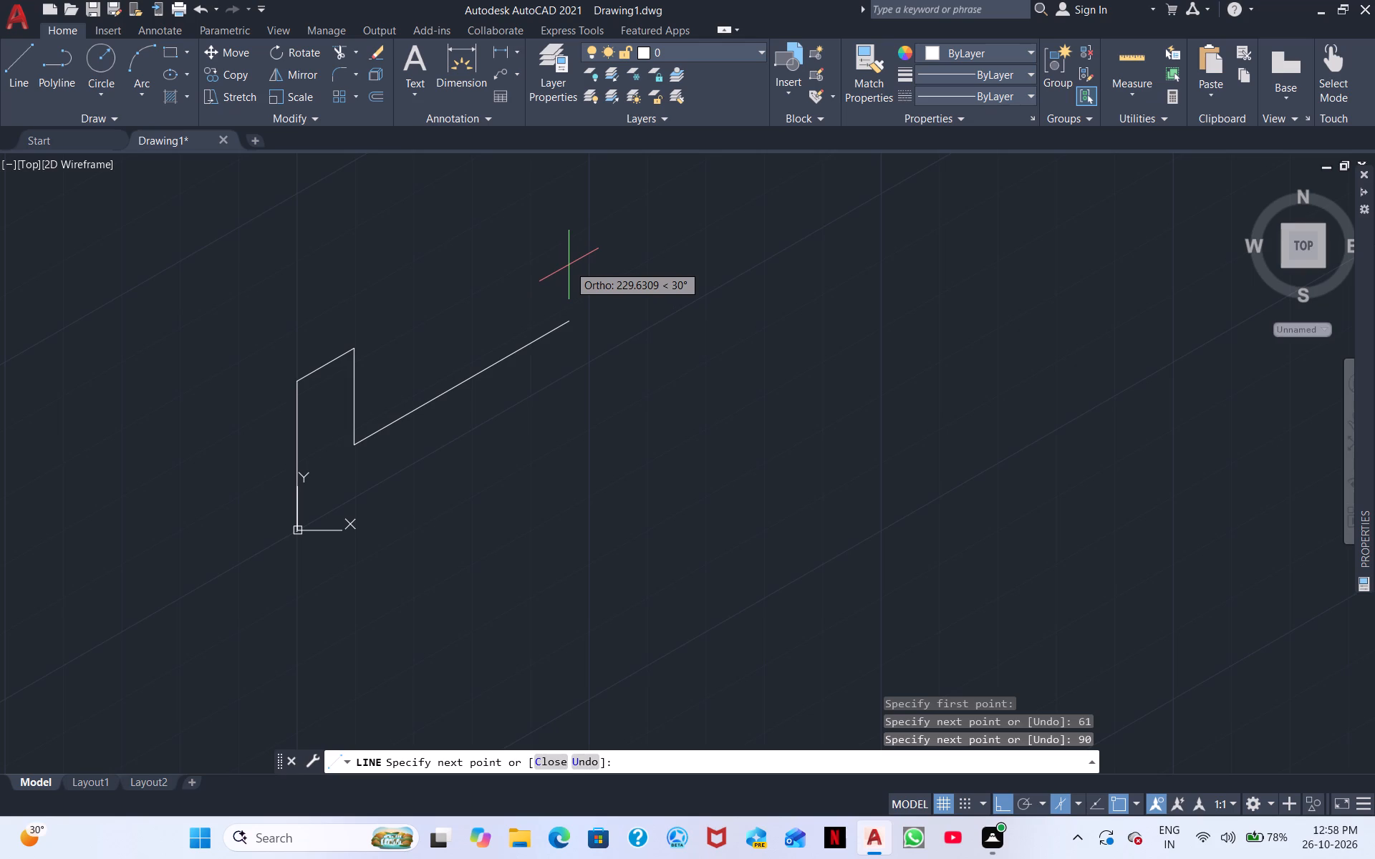
{"action": "type", "text": "90"}
{"action": "key", "text": "Return"}
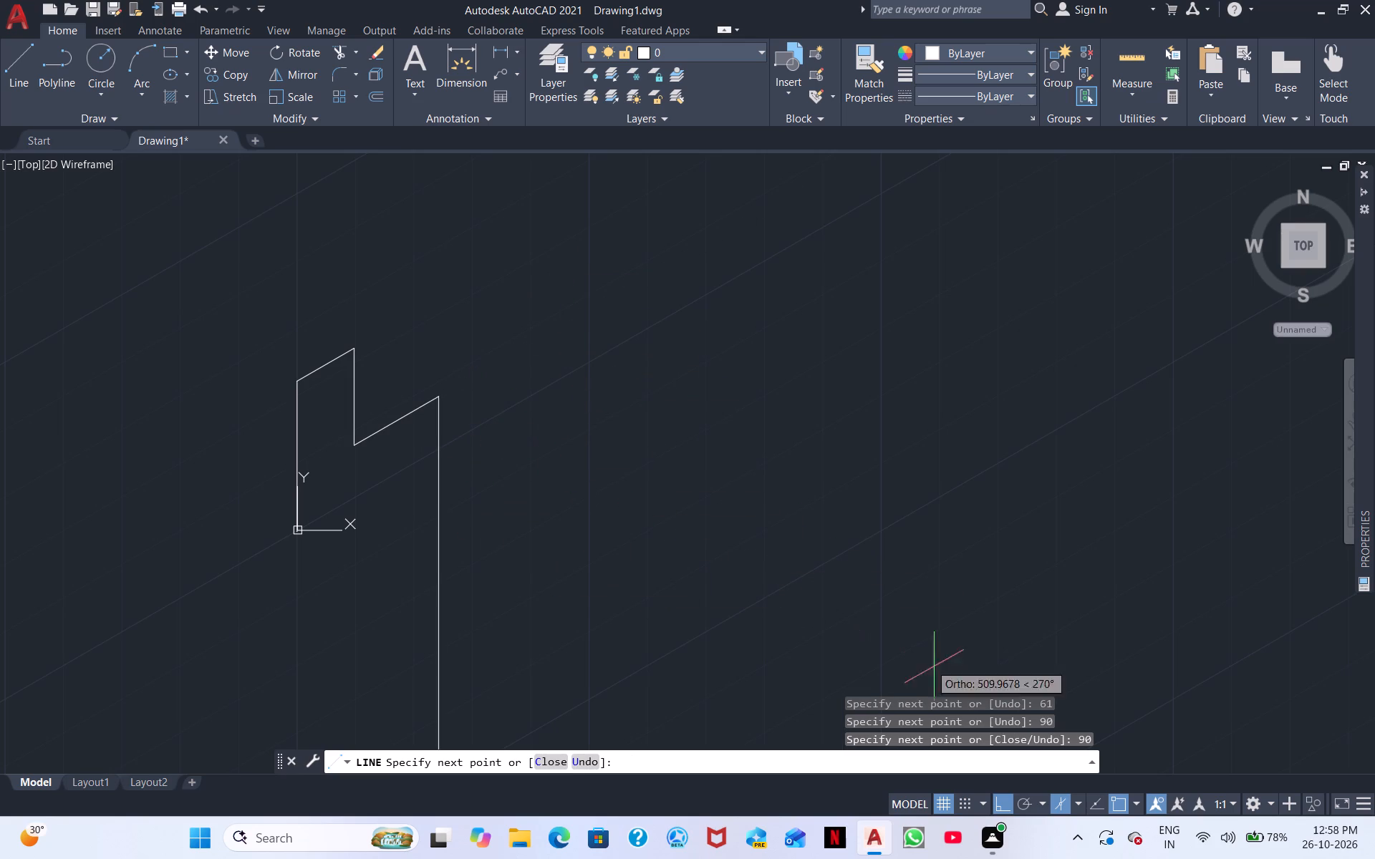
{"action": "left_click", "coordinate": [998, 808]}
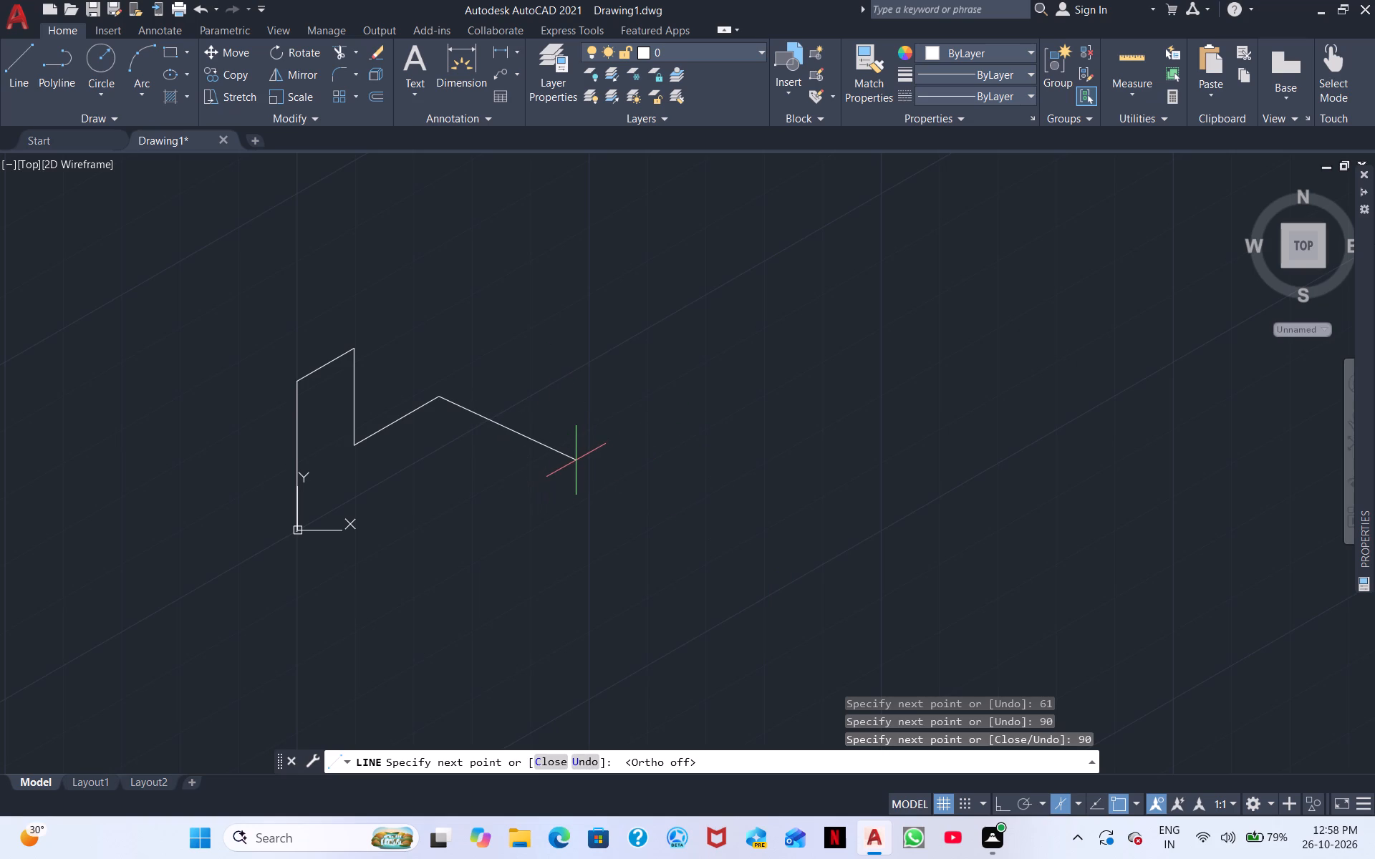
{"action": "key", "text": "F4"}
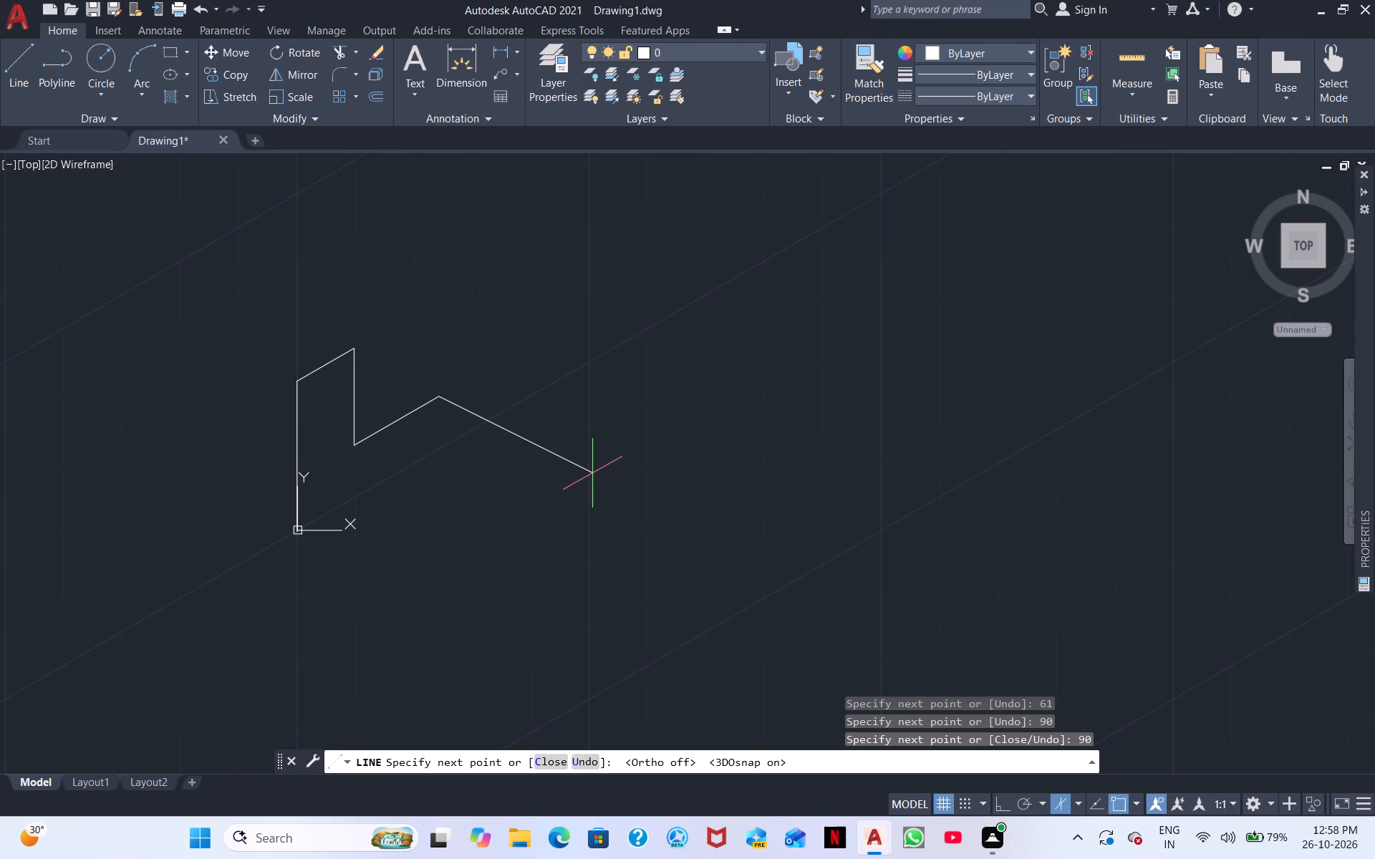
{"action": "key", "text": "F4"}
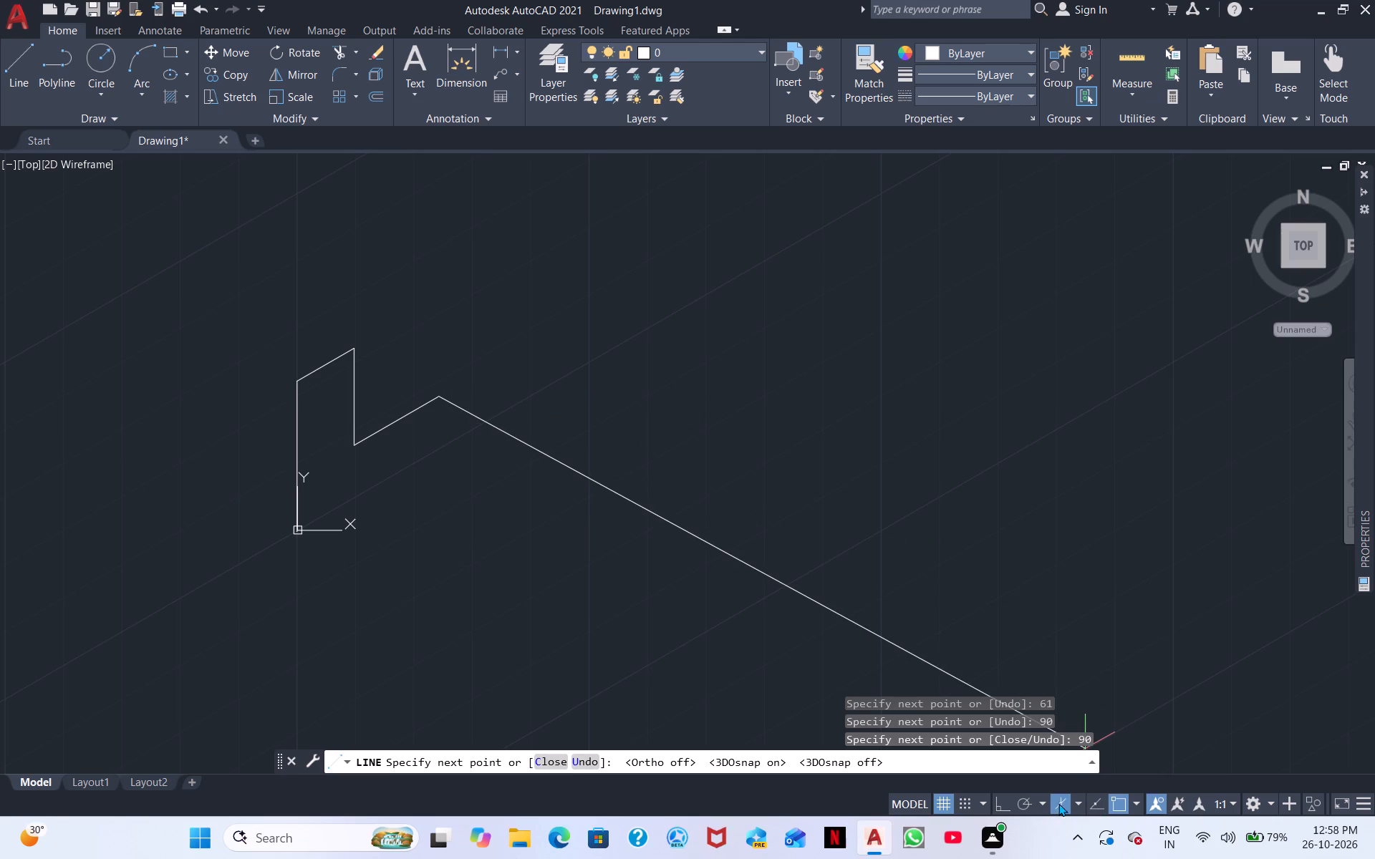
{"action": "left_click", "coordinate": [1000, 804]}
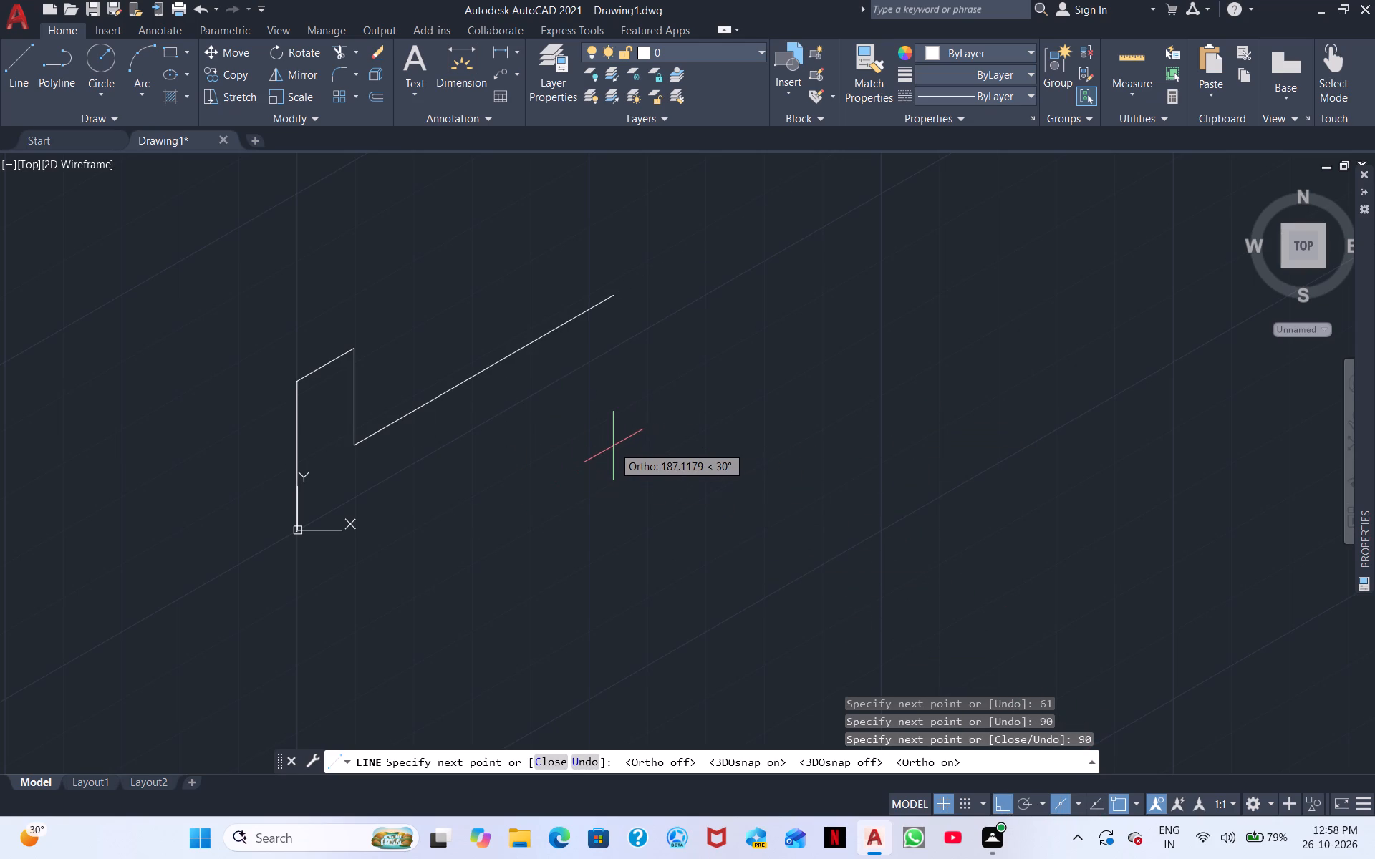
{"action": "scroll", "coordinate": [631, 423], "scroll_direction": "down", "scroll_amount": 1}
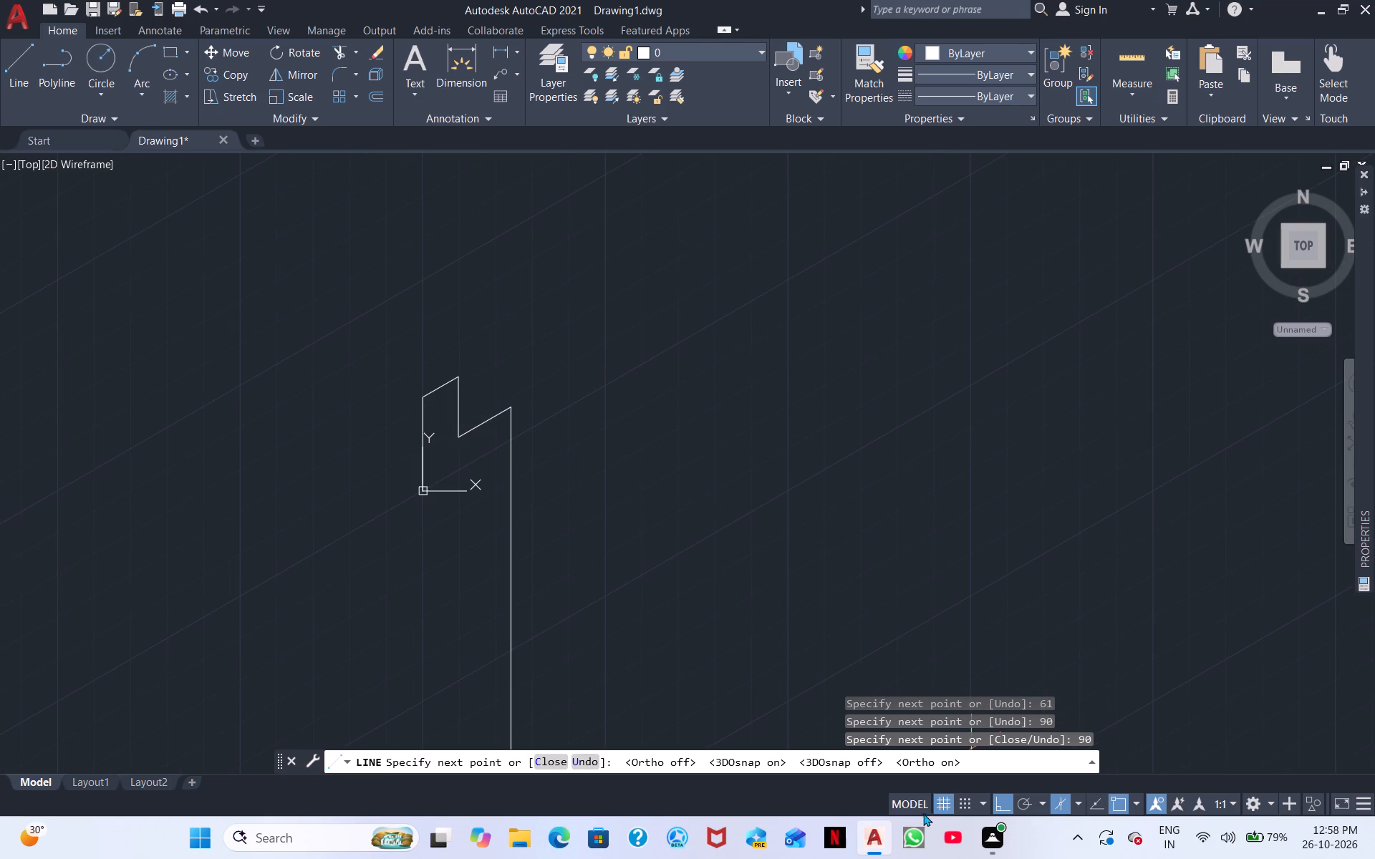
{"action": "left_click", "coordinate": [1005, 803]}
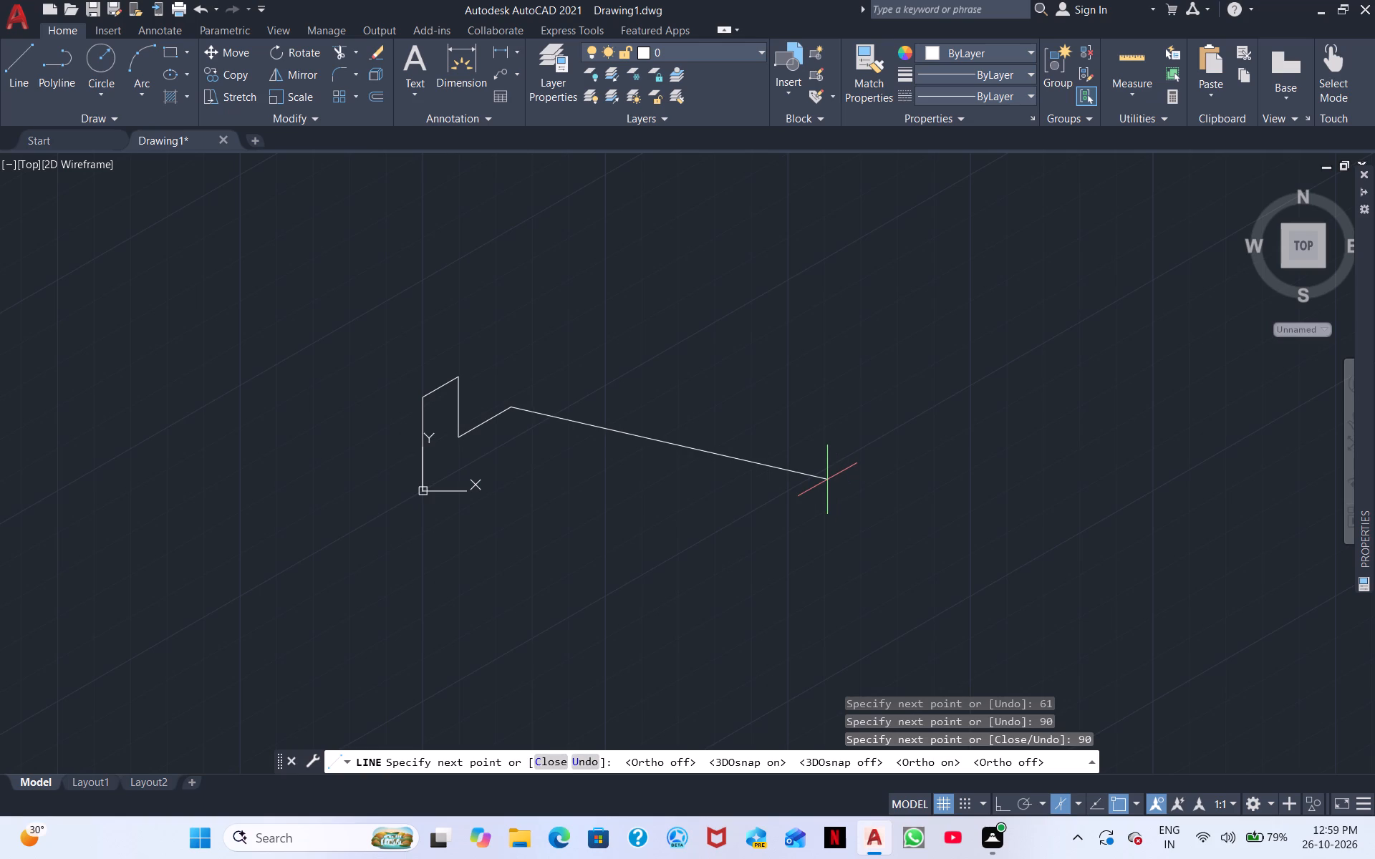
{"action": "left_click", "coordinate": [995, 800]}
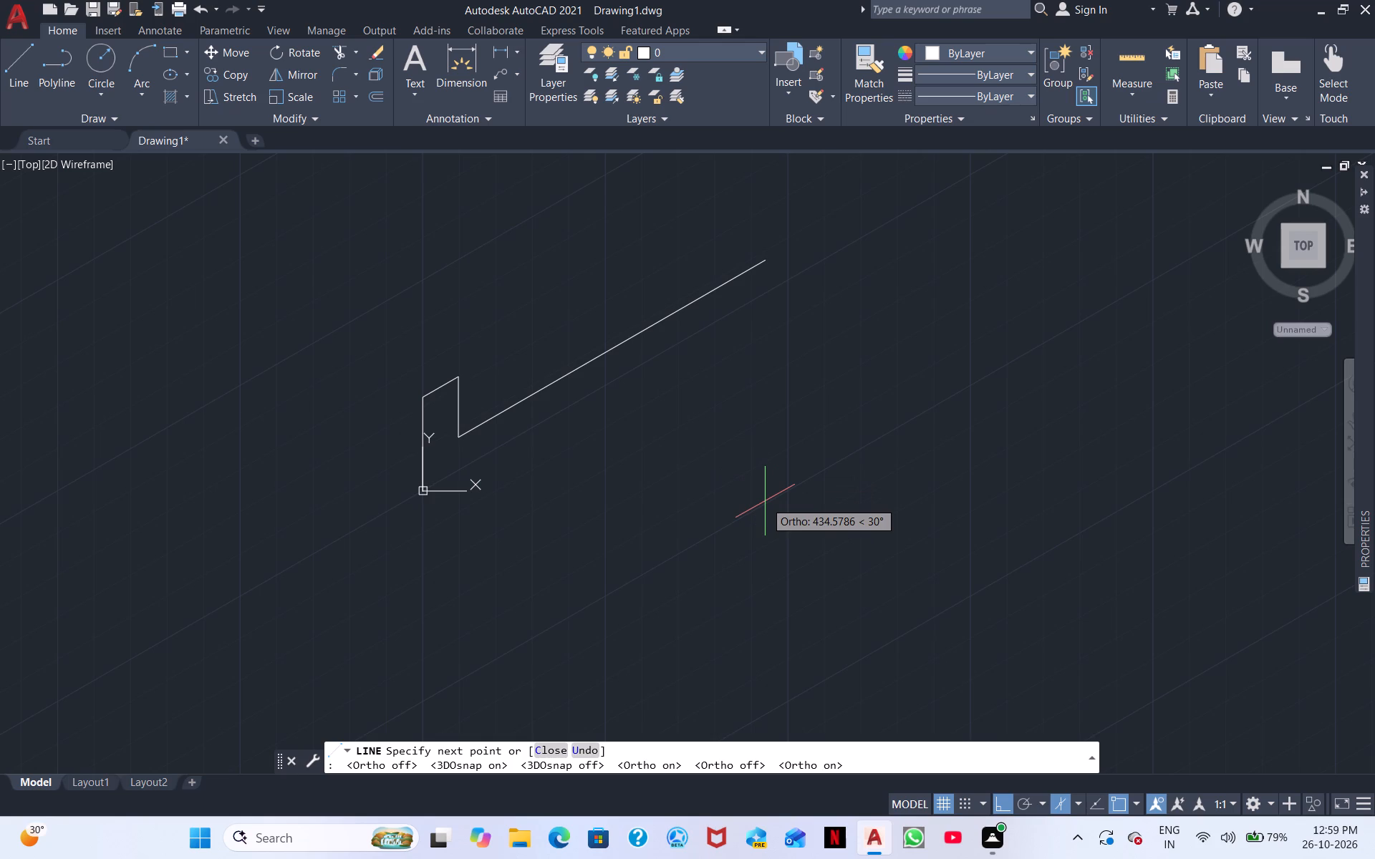
Switch the isoplane to Left and continue with a line 335 long at 330°.
{"action": "key", "text": "F5"}
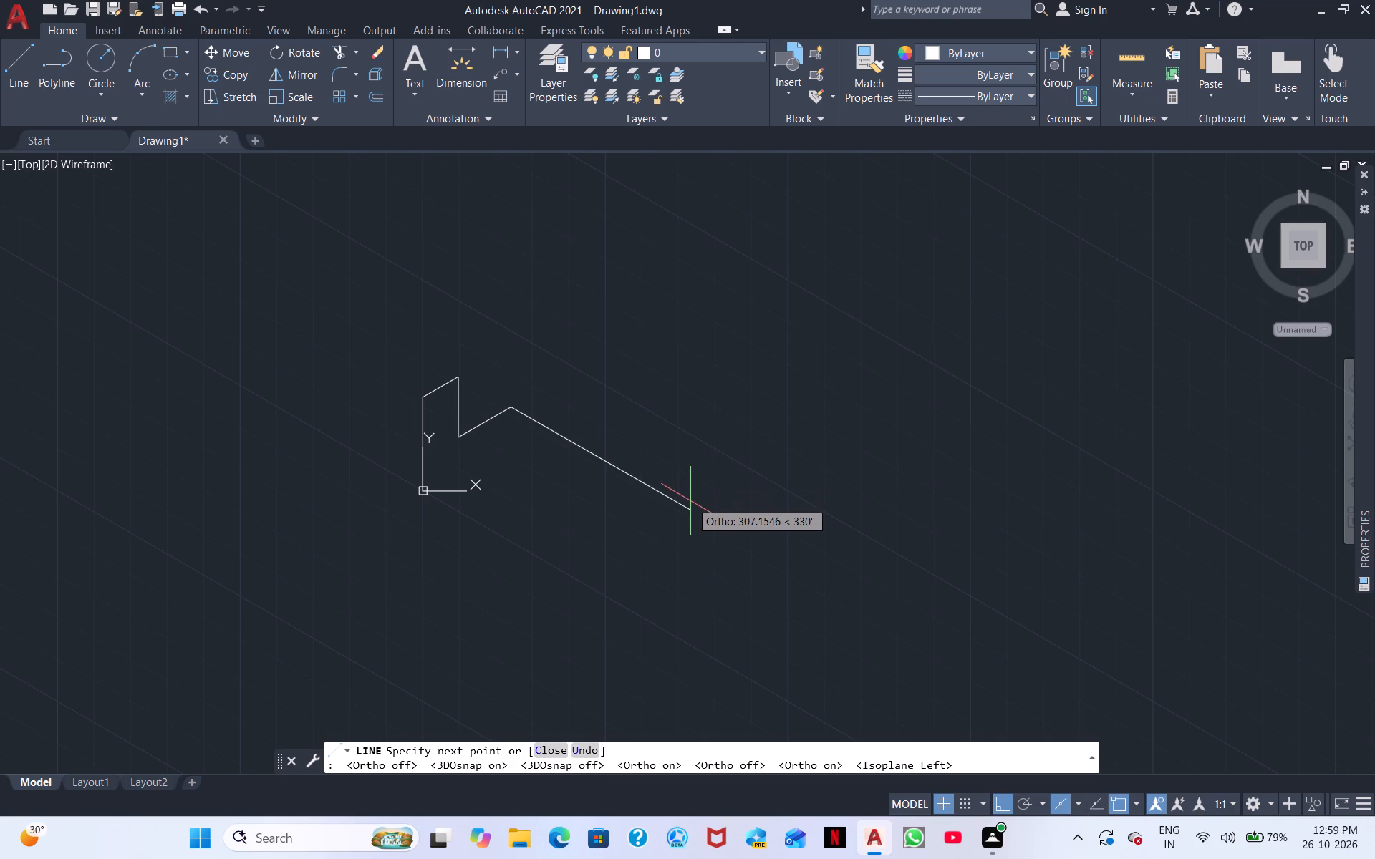
{"action": "type", "text": "335"}
{"action": "key", "text": "Return"}
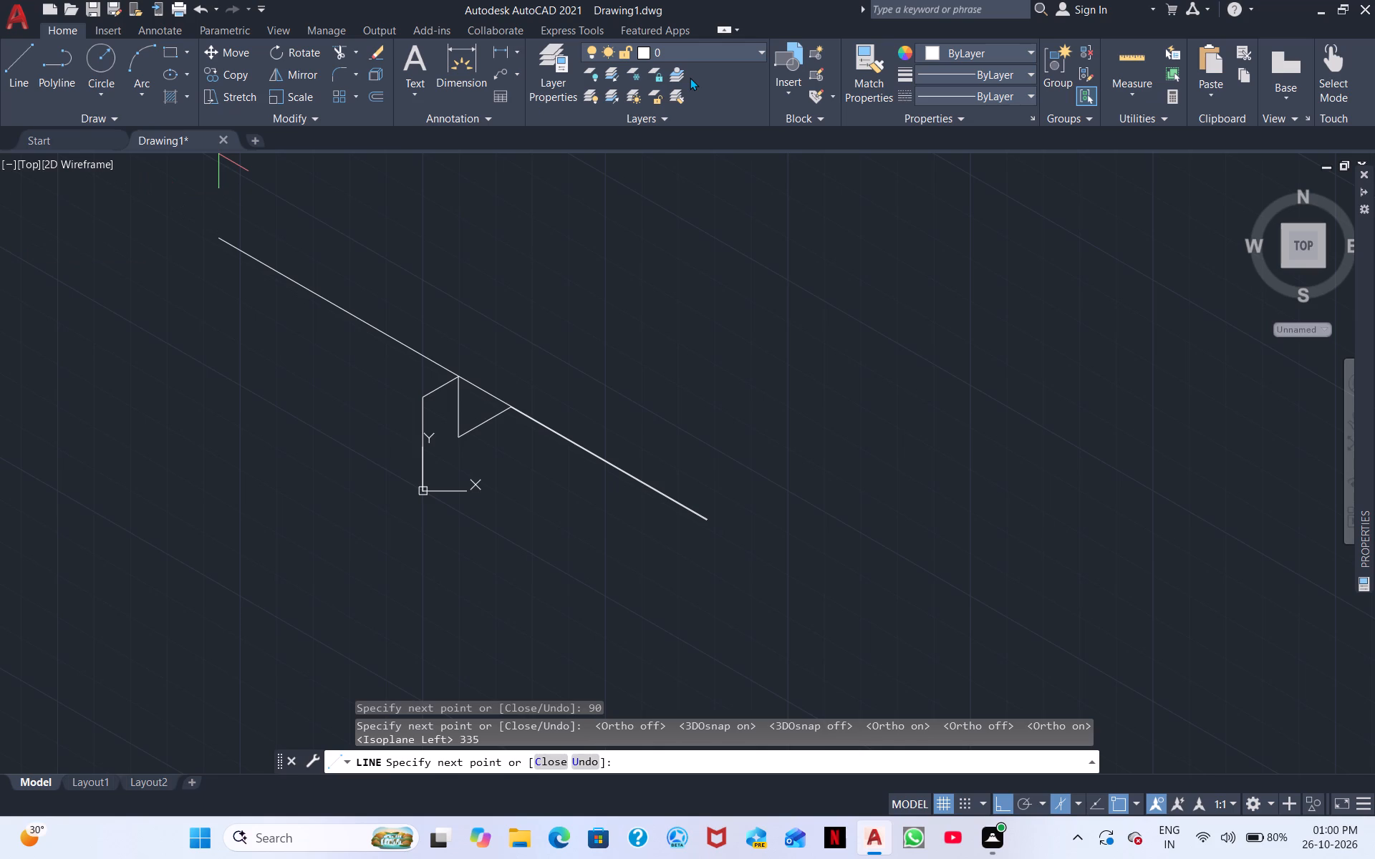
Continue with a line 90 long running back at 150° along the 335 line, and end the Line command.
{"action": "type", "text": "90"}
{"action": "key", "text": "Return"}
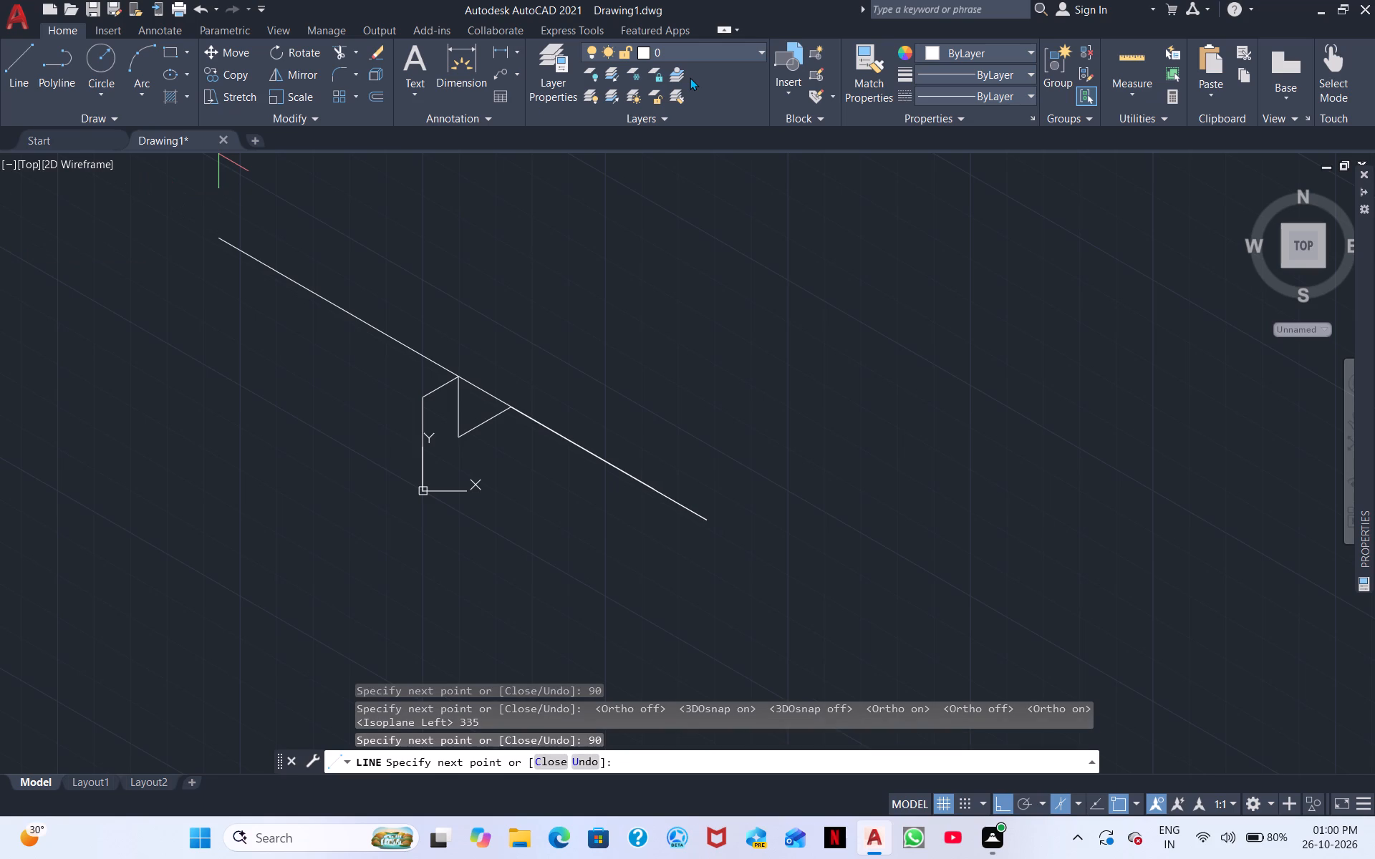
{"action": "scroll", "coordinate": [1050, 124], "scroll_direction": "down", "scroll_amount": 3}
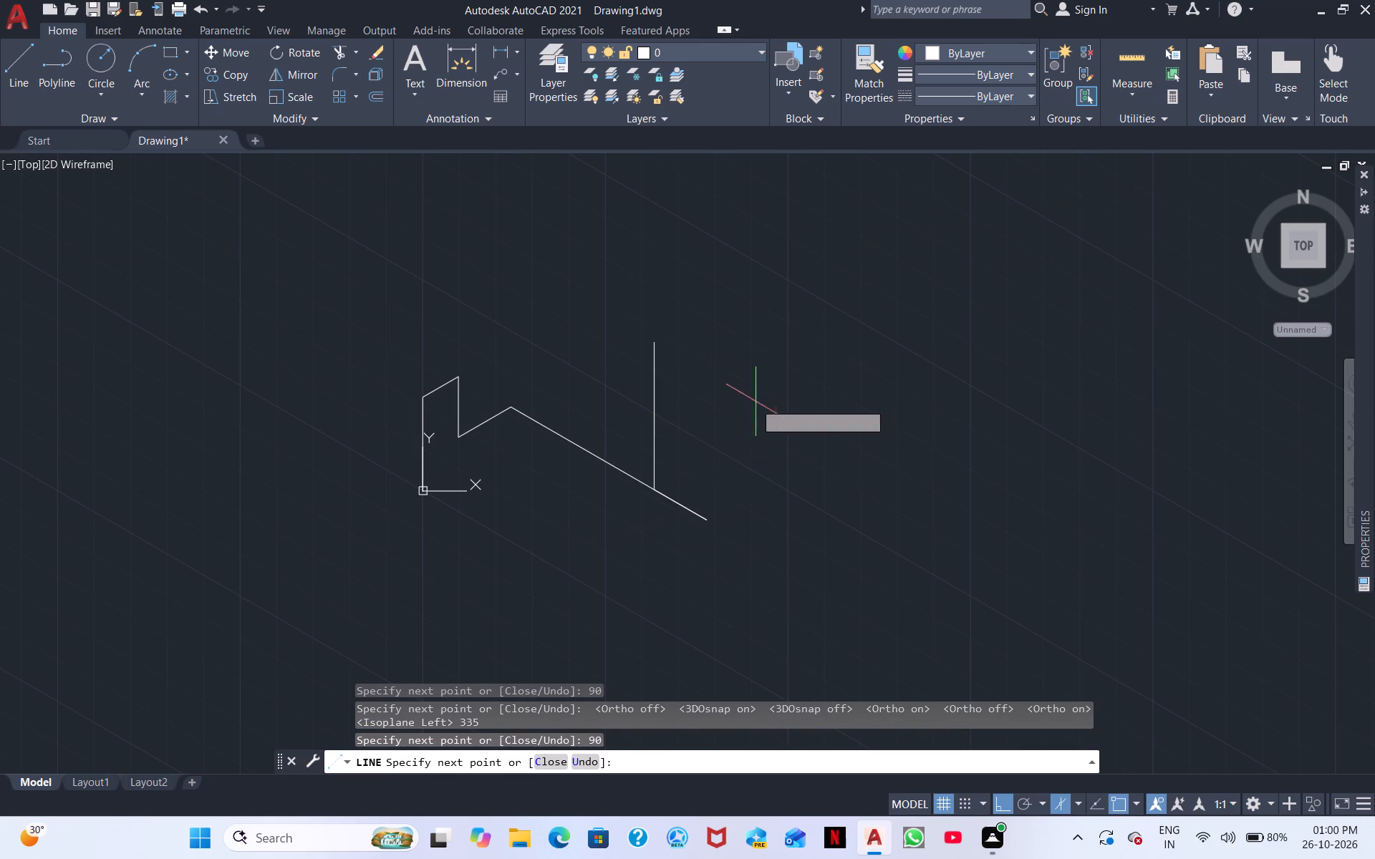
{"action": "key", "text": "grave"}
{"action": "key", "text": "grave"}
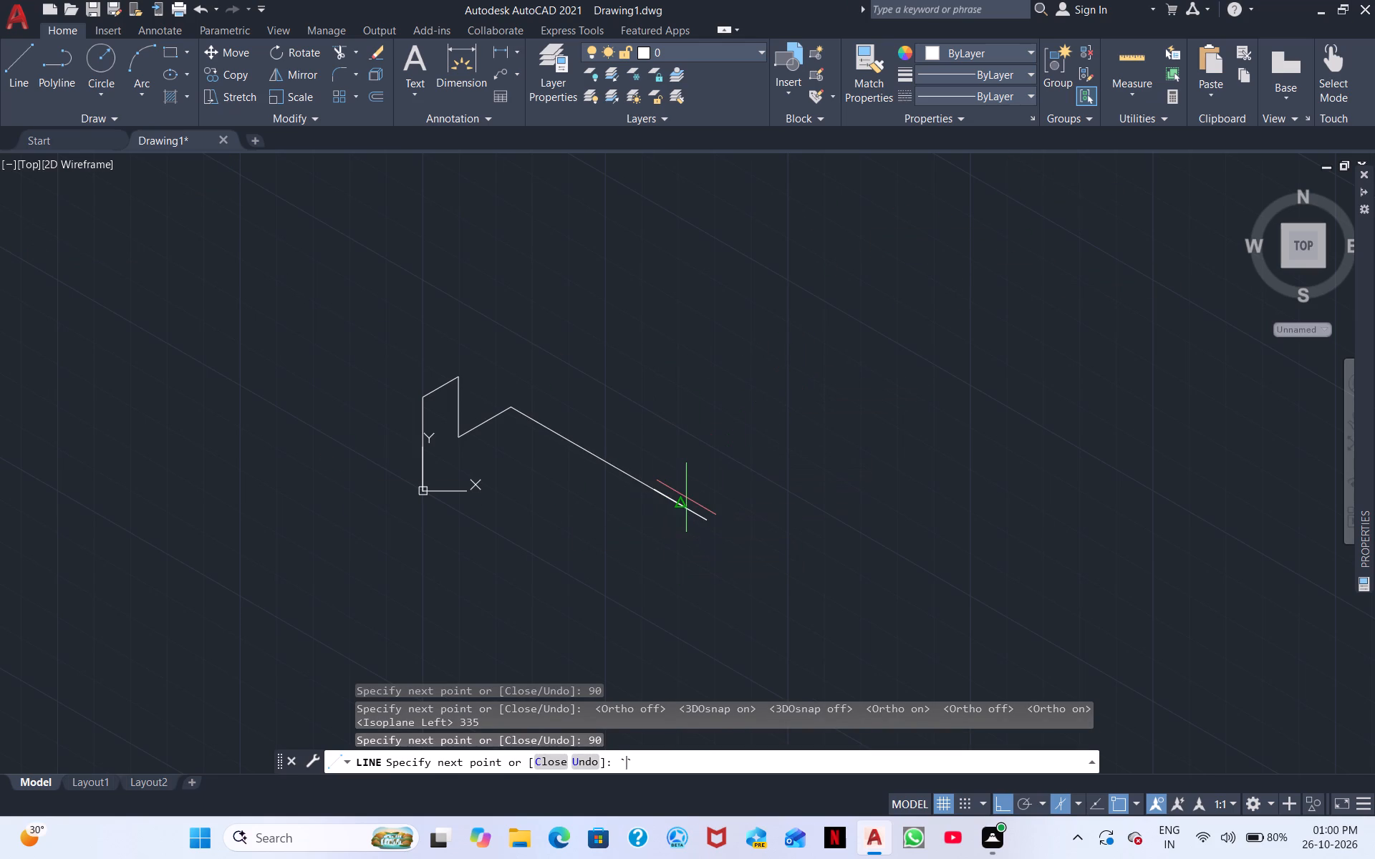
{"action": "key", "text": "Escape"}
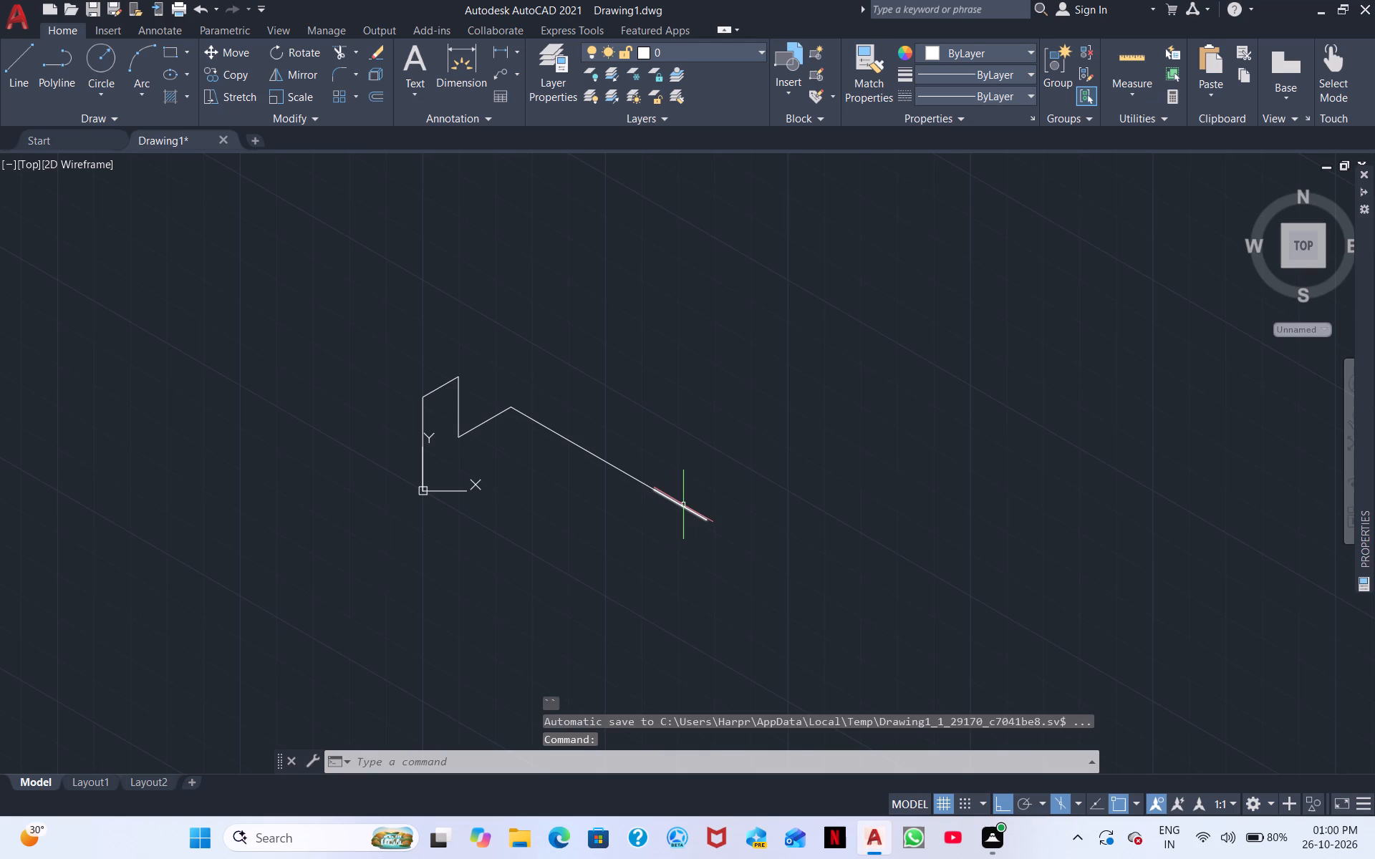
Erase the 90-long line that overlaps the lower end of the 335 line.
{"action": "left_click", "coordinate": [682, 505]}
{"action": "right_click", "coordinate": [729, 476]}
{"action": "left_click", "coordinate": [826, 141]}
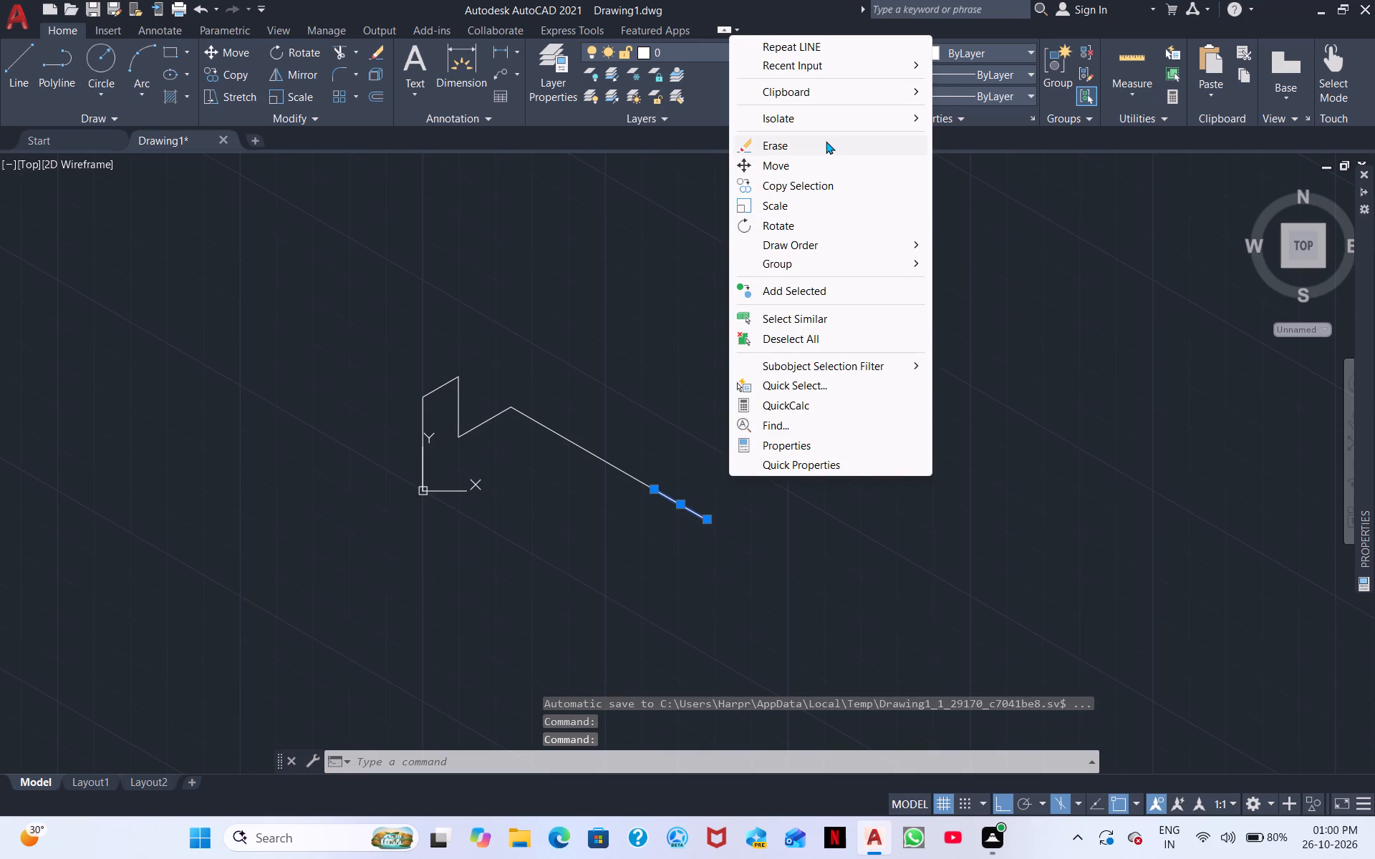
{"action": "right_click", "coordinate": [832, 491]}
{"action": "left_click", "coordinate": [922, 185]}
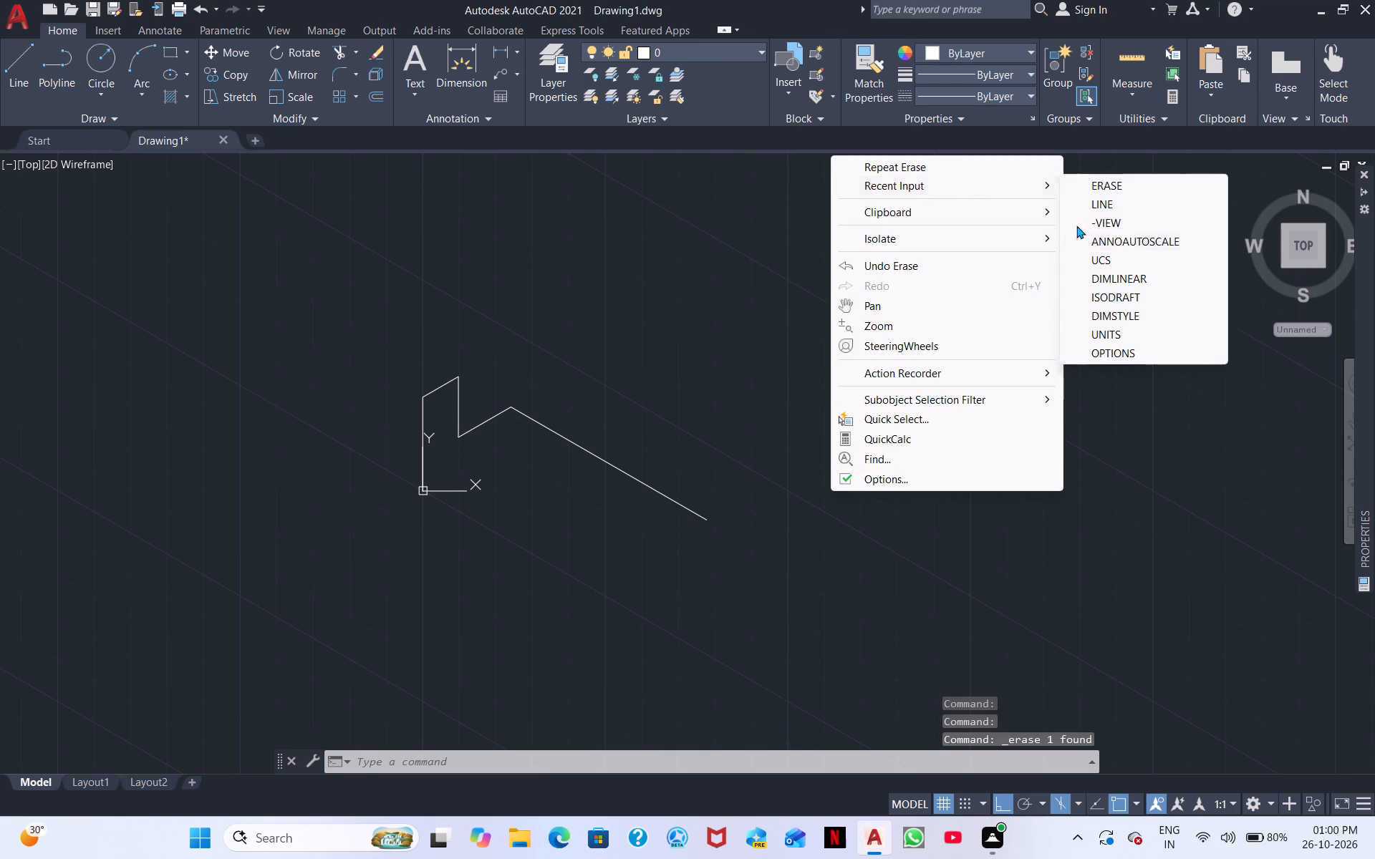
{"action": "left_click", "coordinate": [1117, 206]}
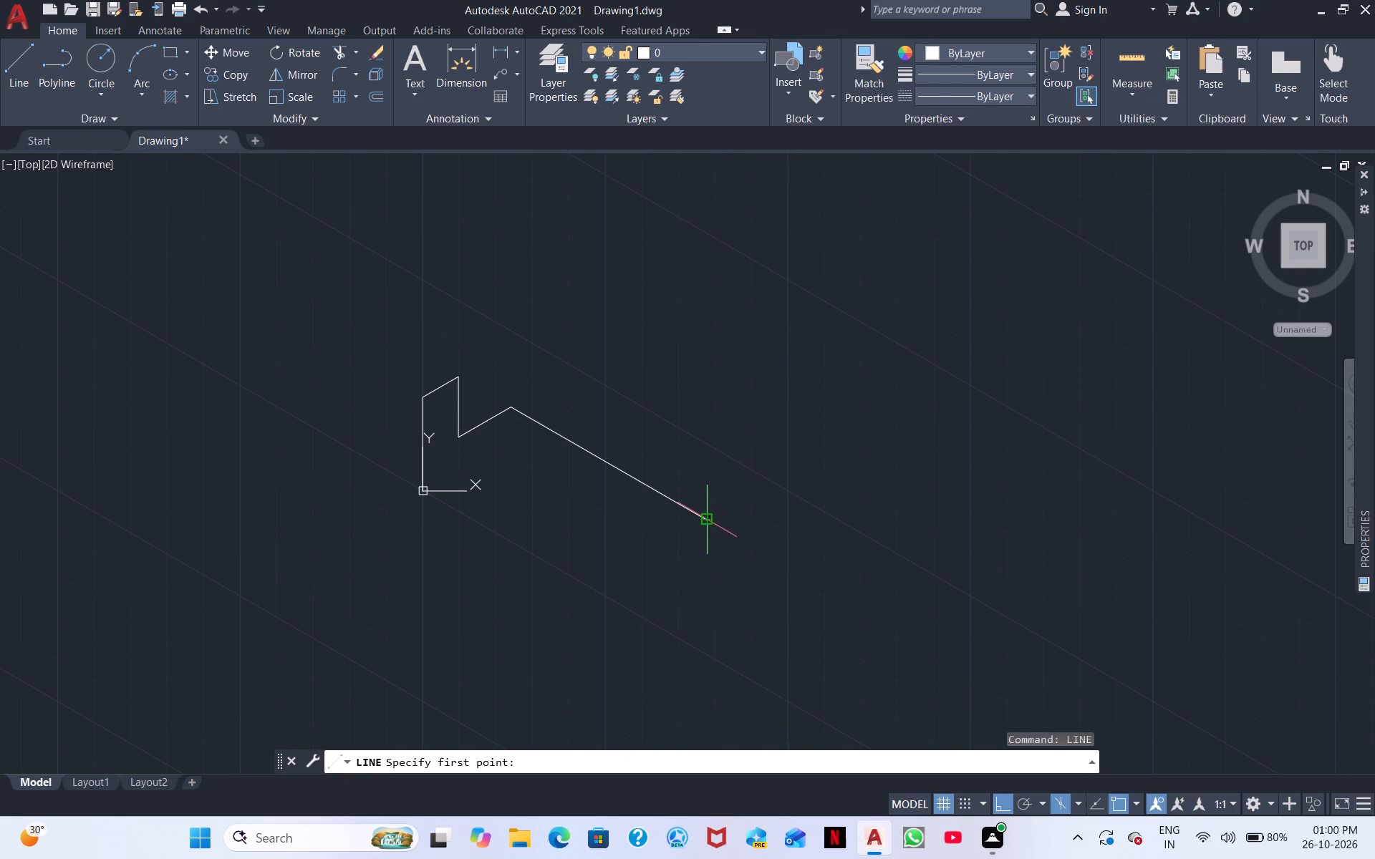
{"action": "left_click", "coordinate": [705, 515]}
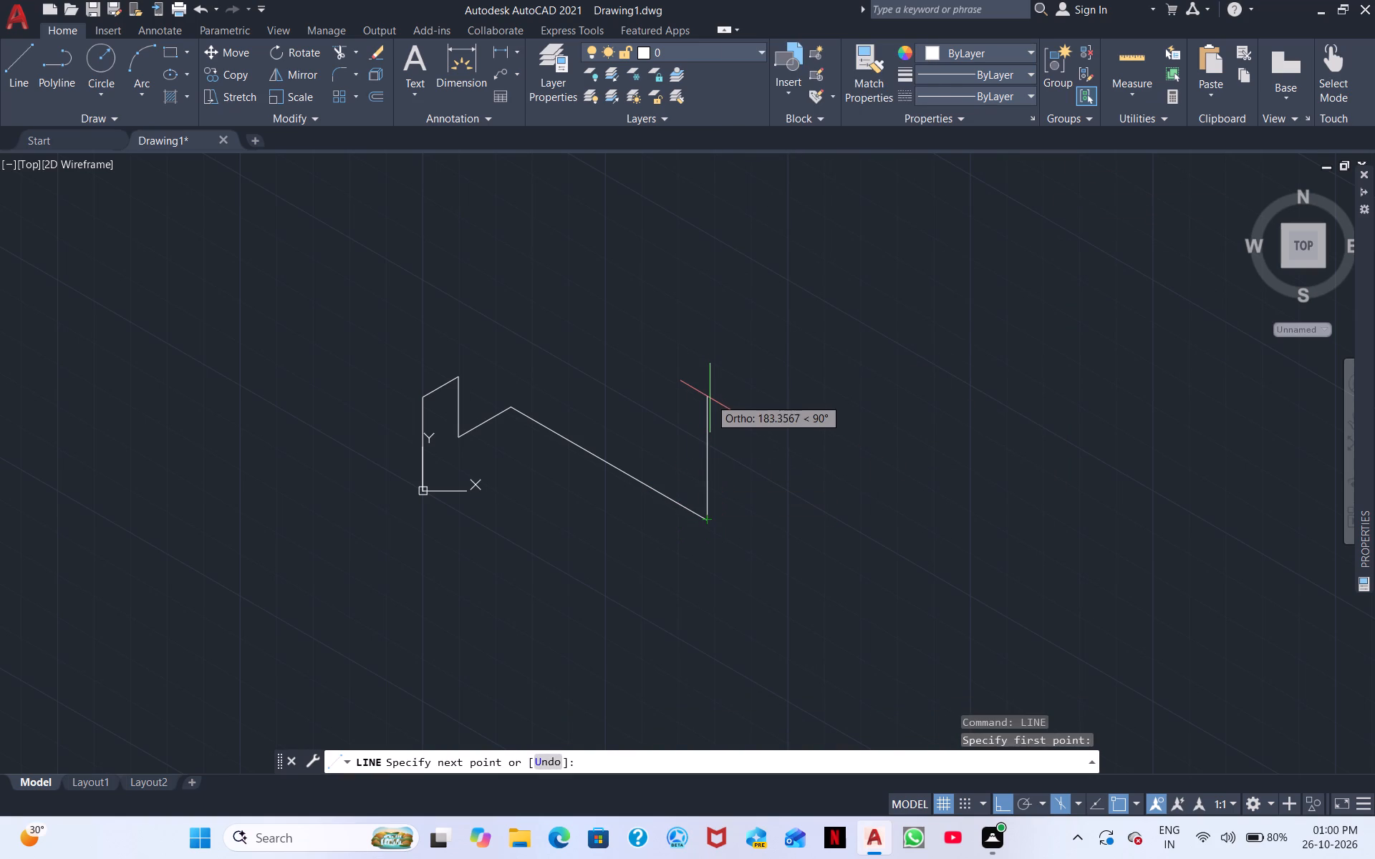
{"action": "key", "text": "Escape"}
Measure the vertical edge below the 61 line's end with a linear dimension, without placing it.
{"action": "scroll", "coordinate": [498, 513], "scroll_direction": "up", "scroll_amount": 2}
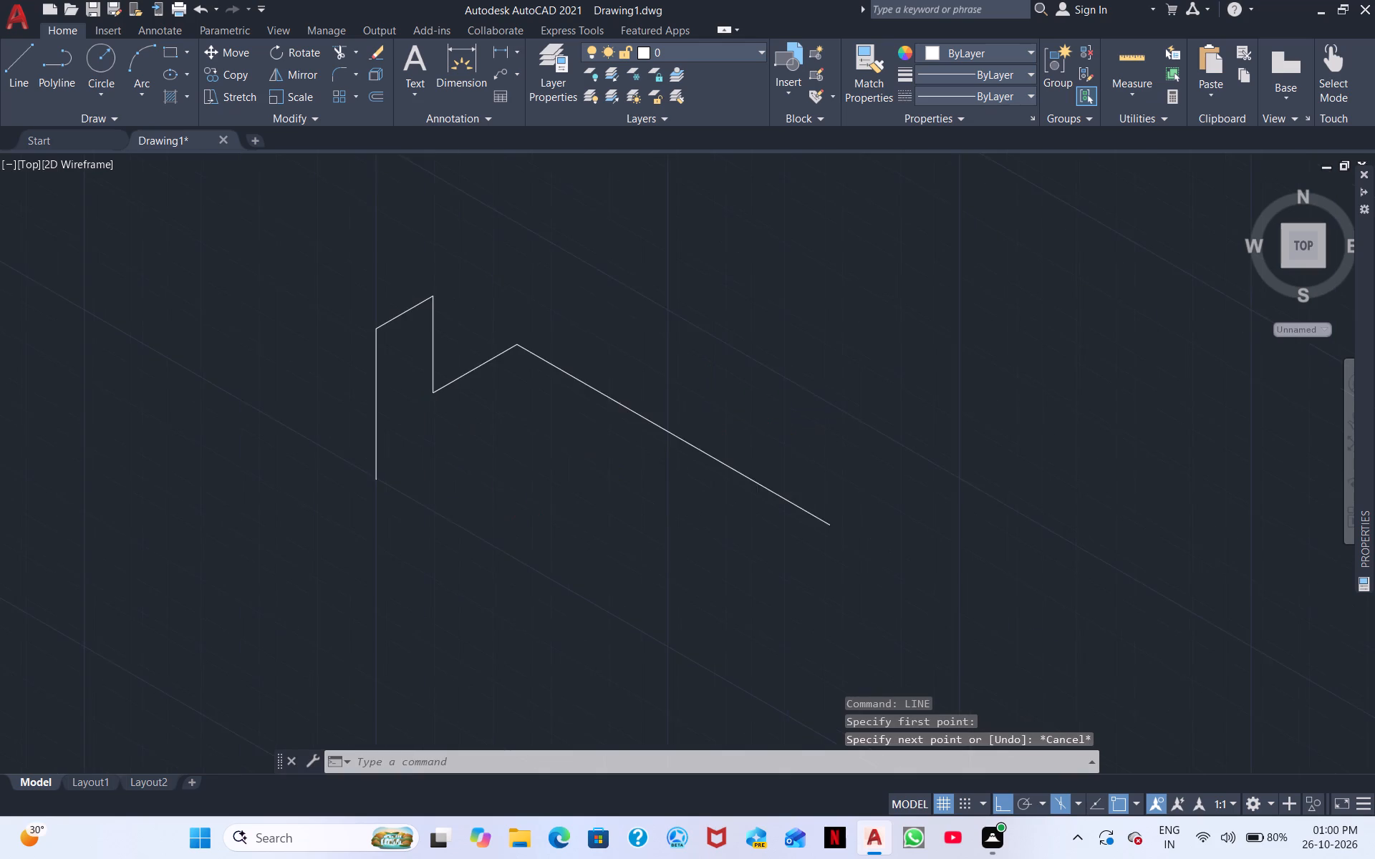
{"action": "middle_click_drag", "start_coordinate": [492, 508], "coordinate": [562, 777]}
{"action": "left_click", "coordinate": [498, 49]}
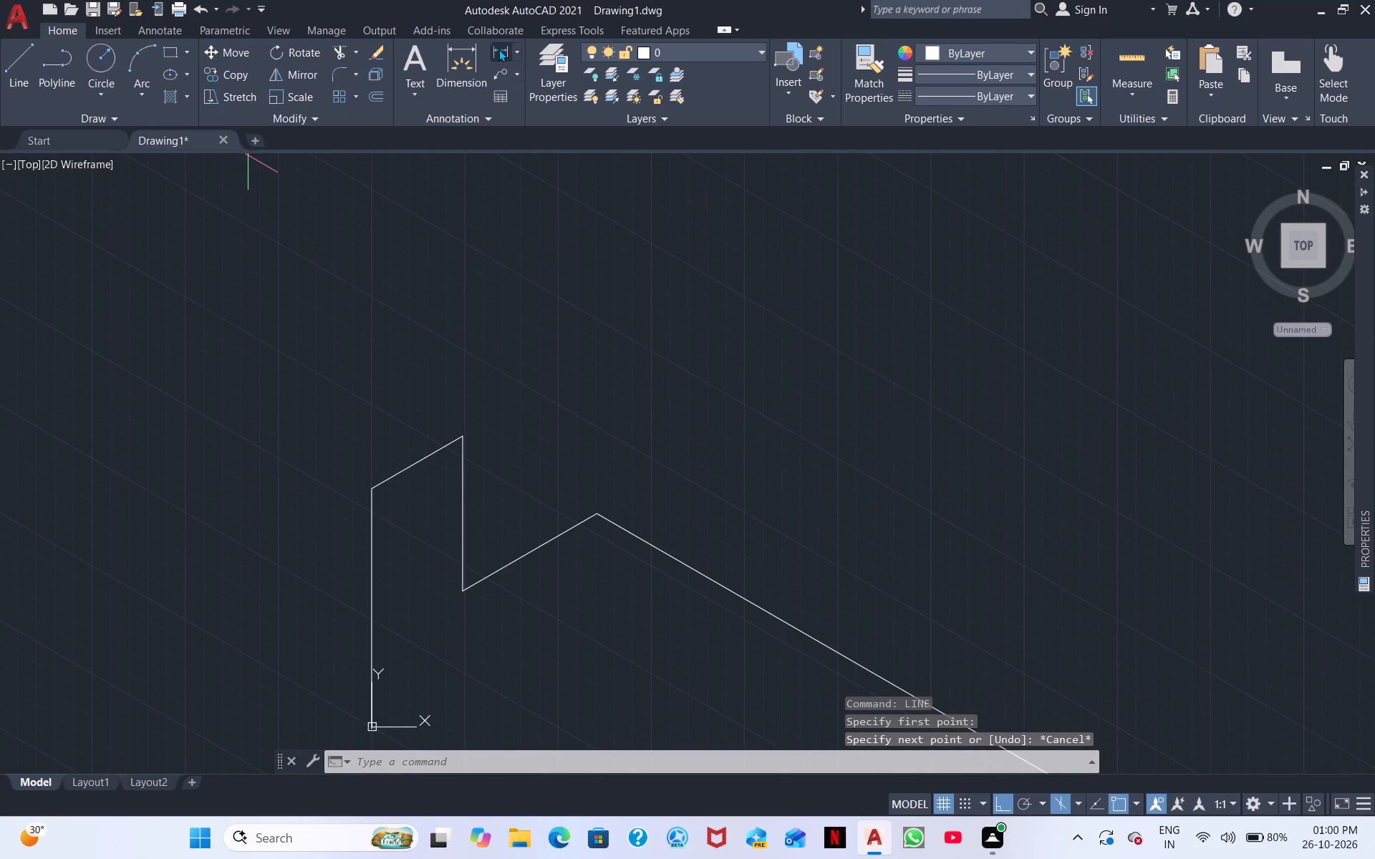
{"action": "left_click", "coordinate": [468, 439]}
{"action": "left_click", "coordinate": [460, 593]}
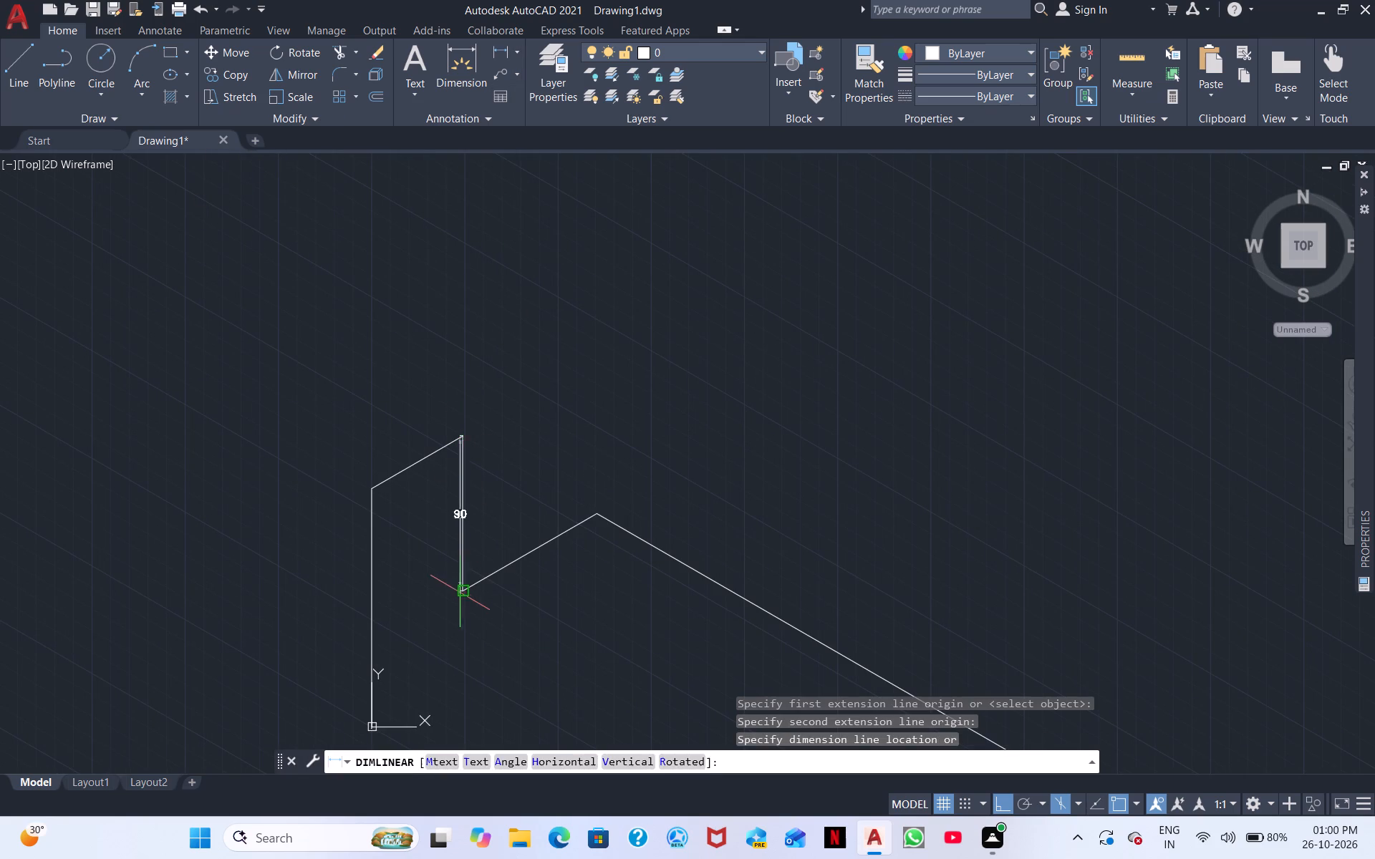
{"action": "key", "text": "Escape"}
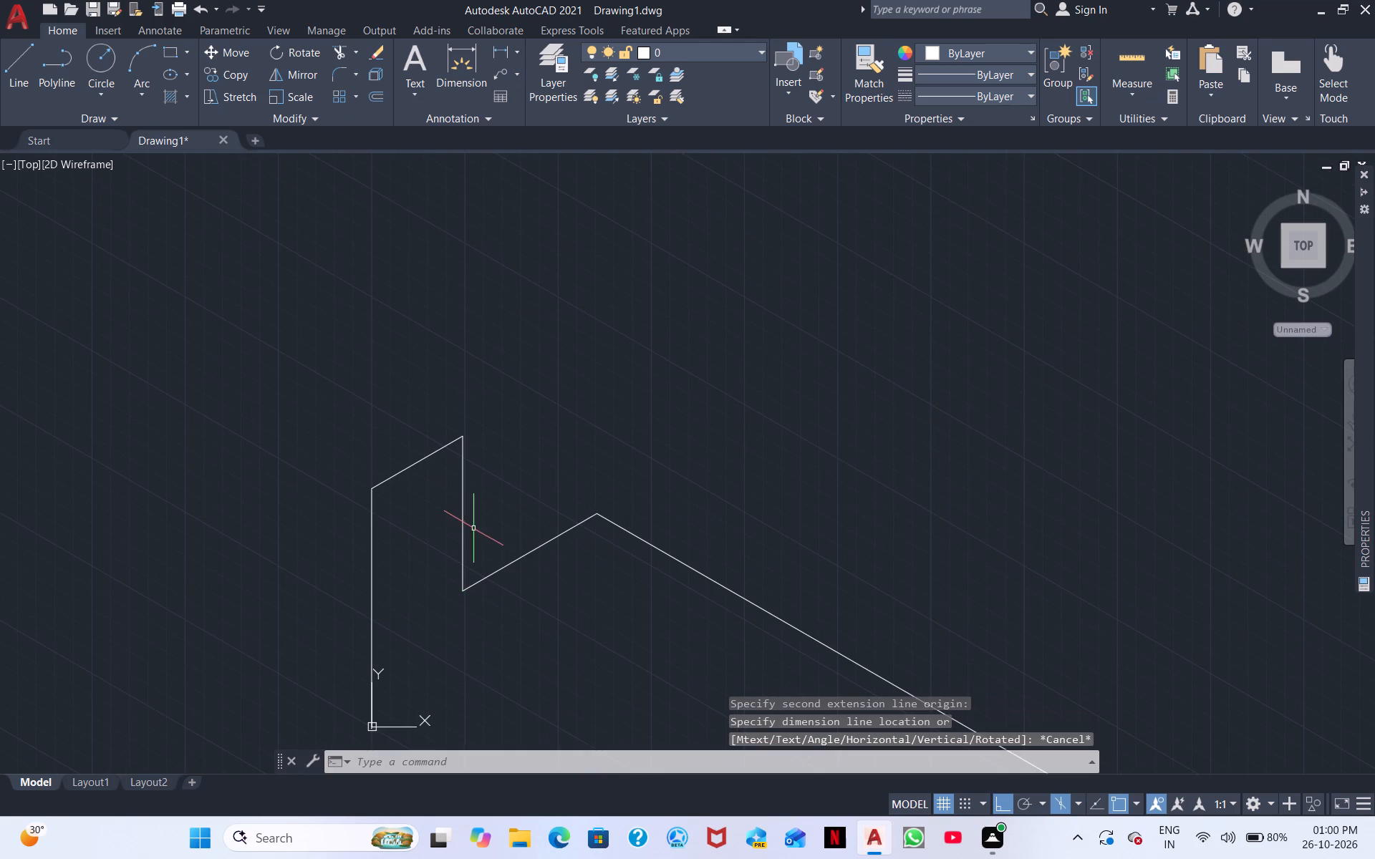
Draw a line 90 long straight up from the lower end of the 335 line.
{"action": "middle_click_drag", "start_coordinate": [521, 367], "coordinate": [481, 292]}
{"action": "scroll", "coordinate": [481, 295], "scroll_direction": "down", "scroll_amount": 1}
{"action": "middle_click_drag", "start_coordinate": [743, 512], "coordinate": [572, 334]}
{"action": "right_click", "coordinate": [801, 520]}
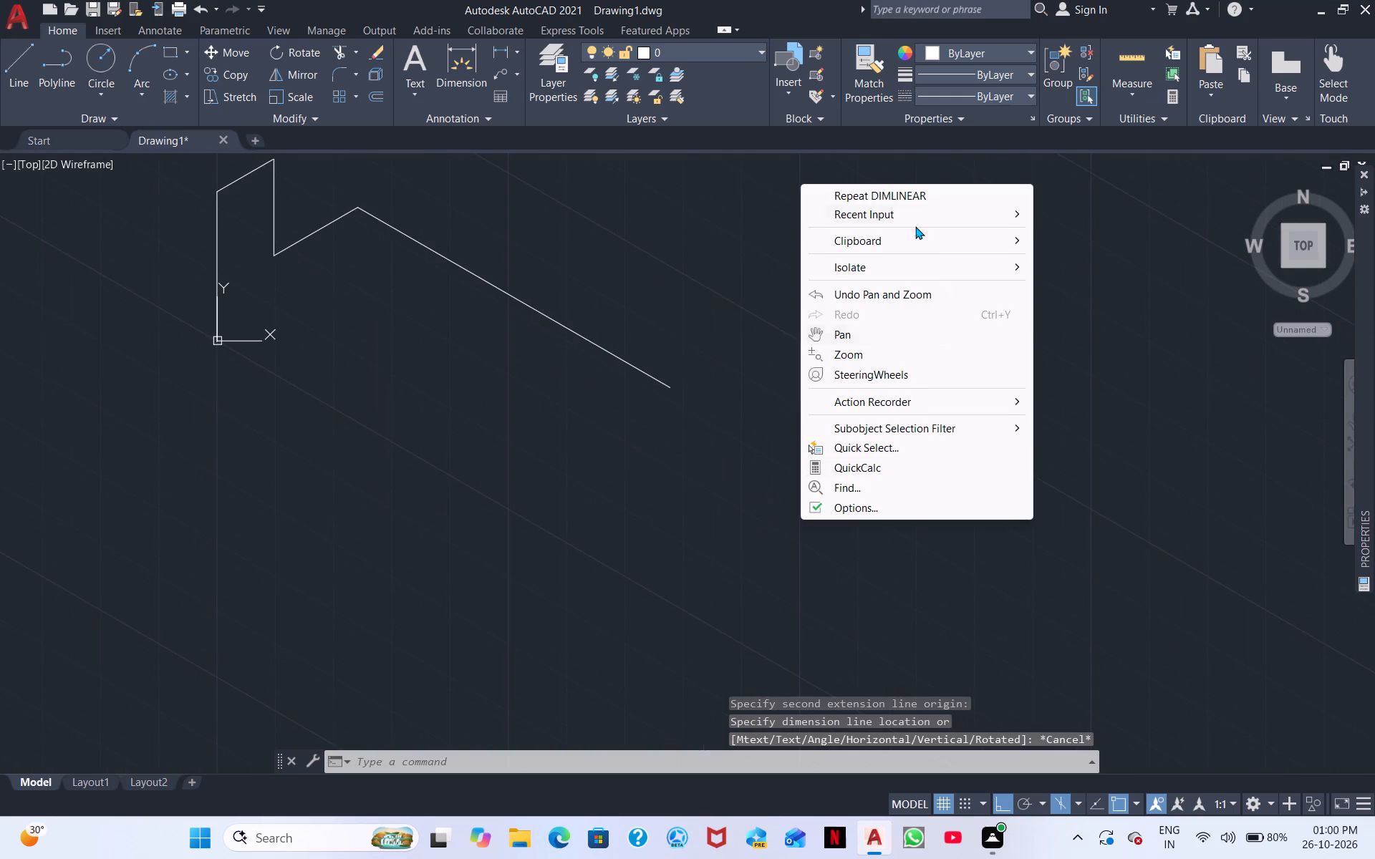
{"action": "left_click", "coordinate": [908, 210]}
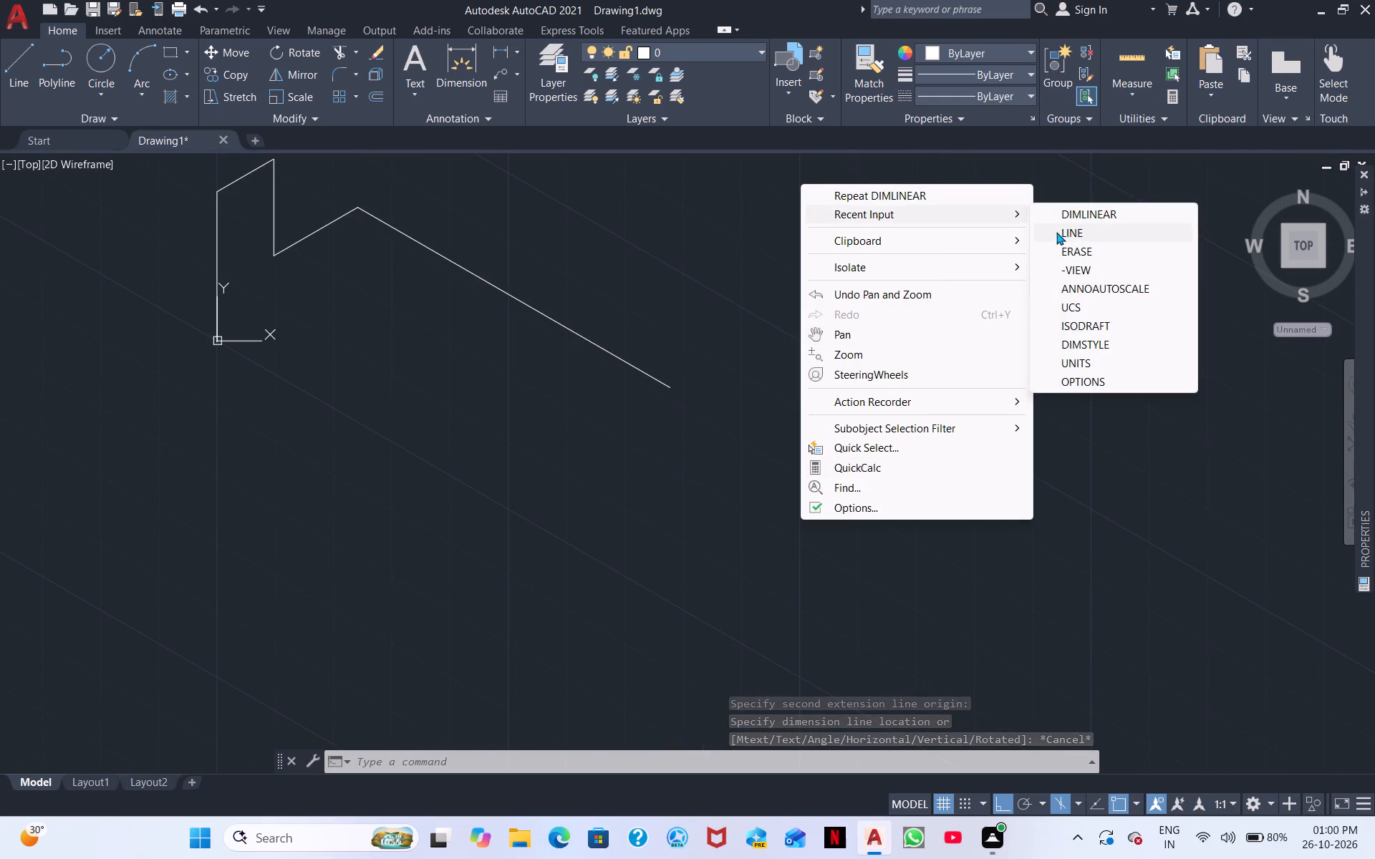
{"action": "left_click", "coordinate": [1056, 232]}
{"action": "left_click", "coordinate": [669, 385]}
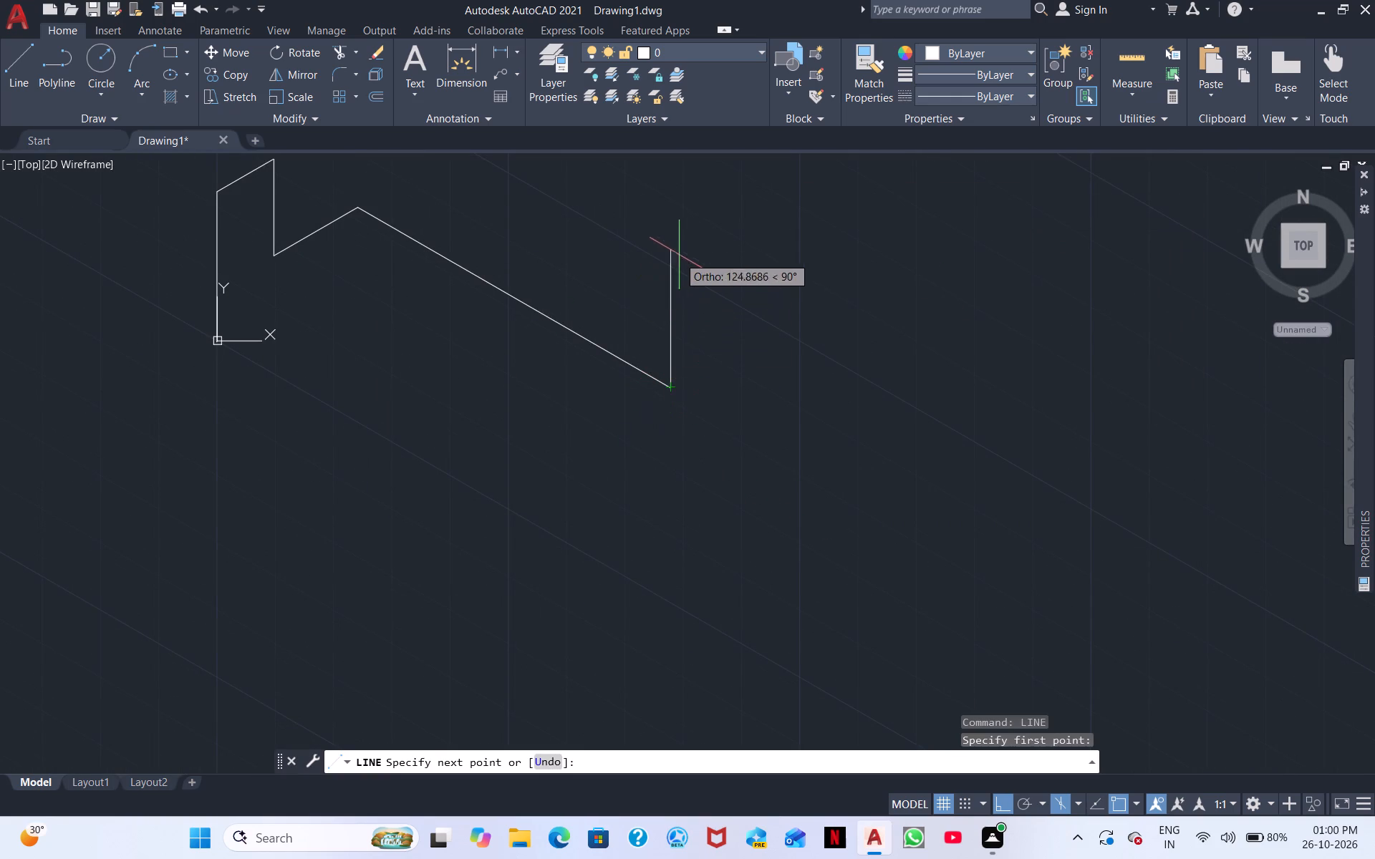
{"action": "type", "text": "90"}
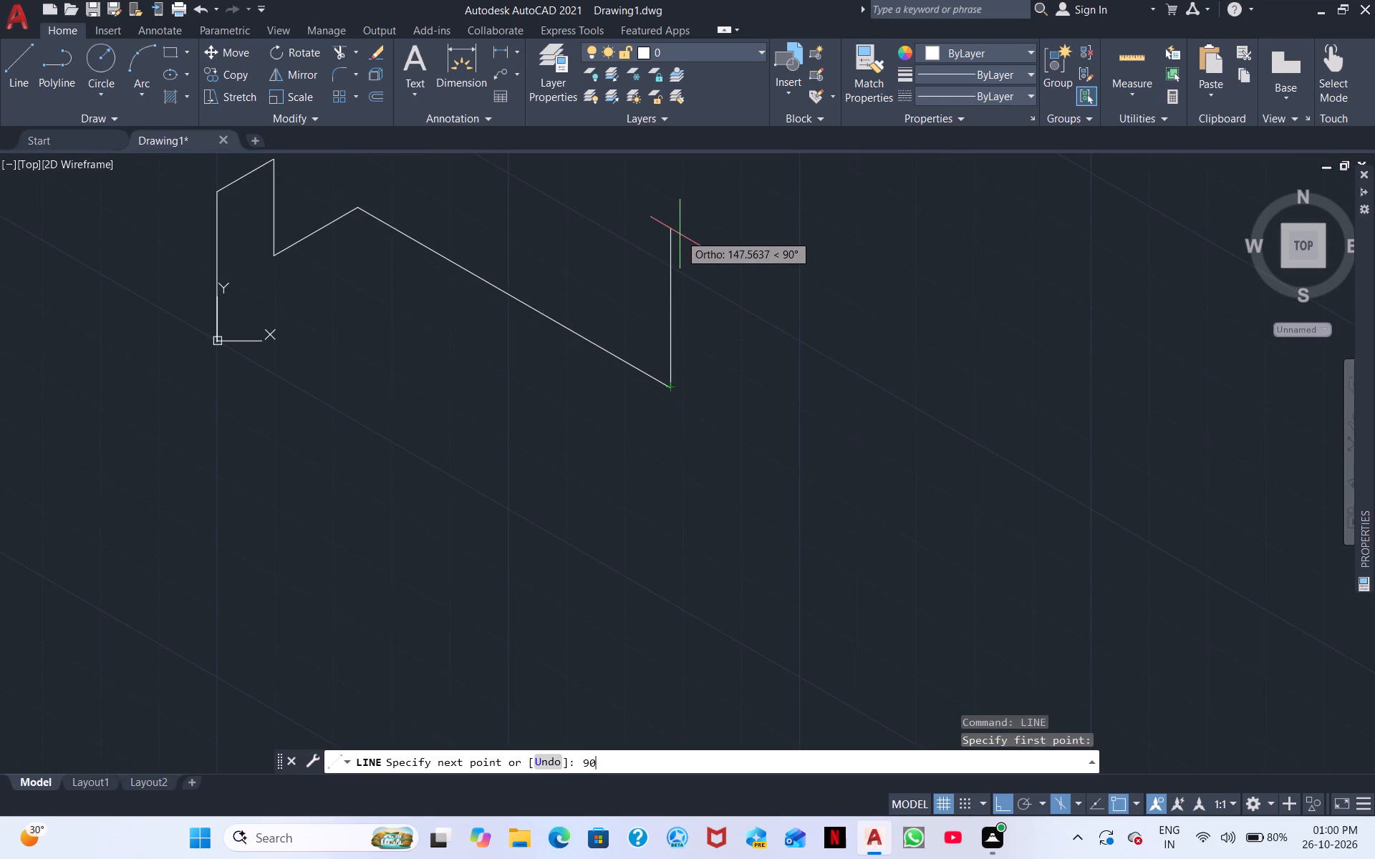
{"action": "key", "text": "Return"}
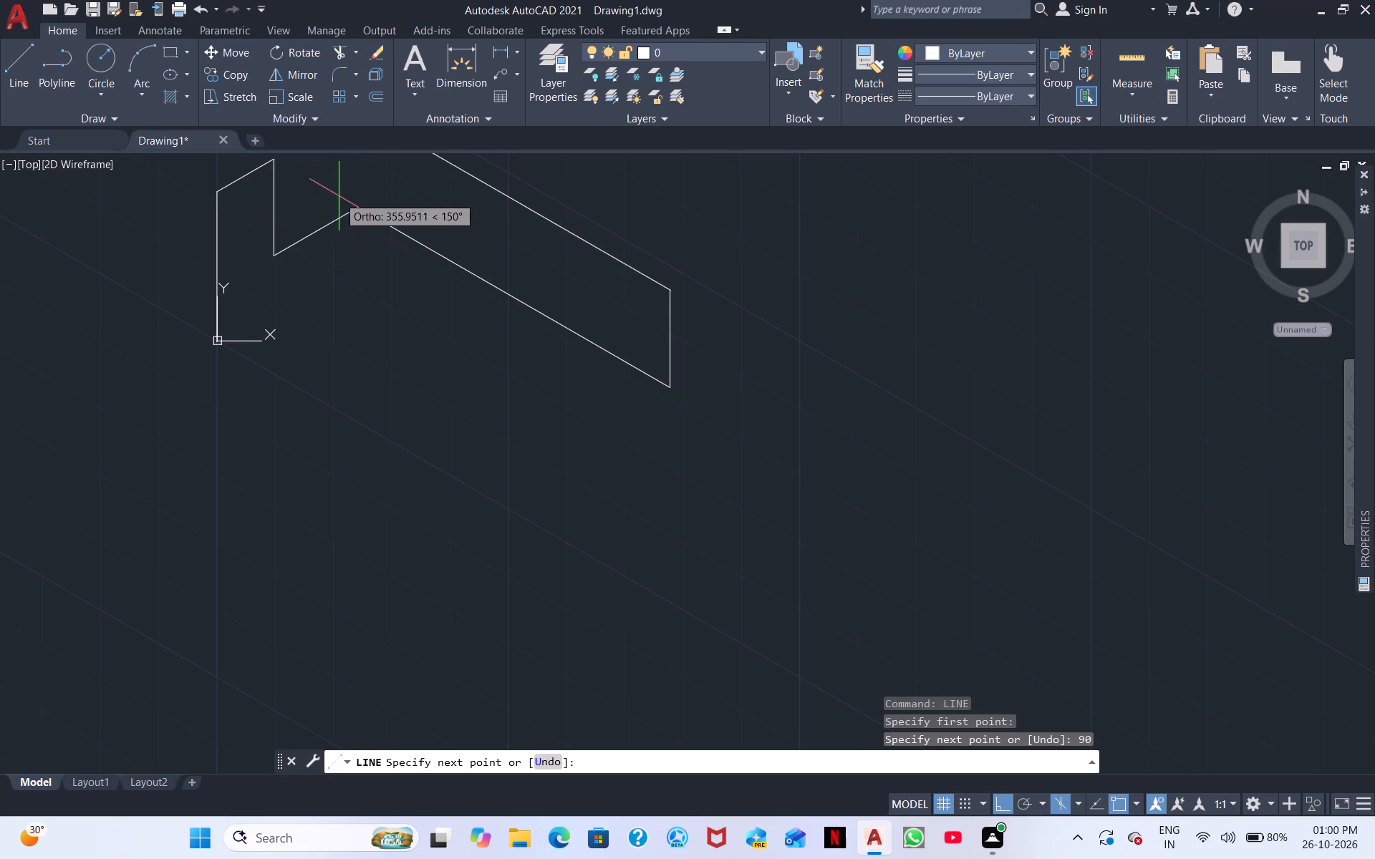
{"action": "middle_click_drag", "start_coordinate": [344, 203], "coordinate": [450, 432]}
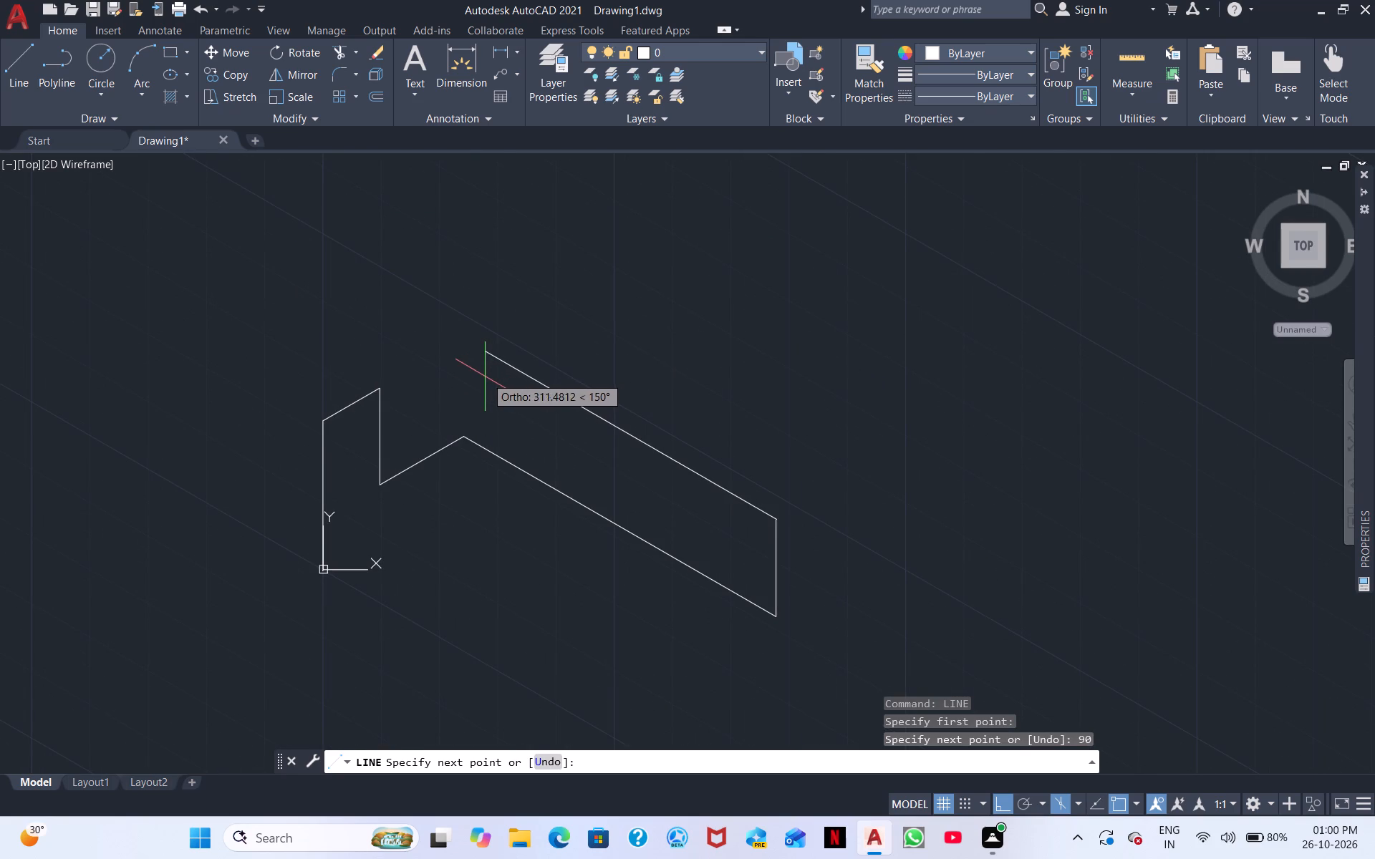
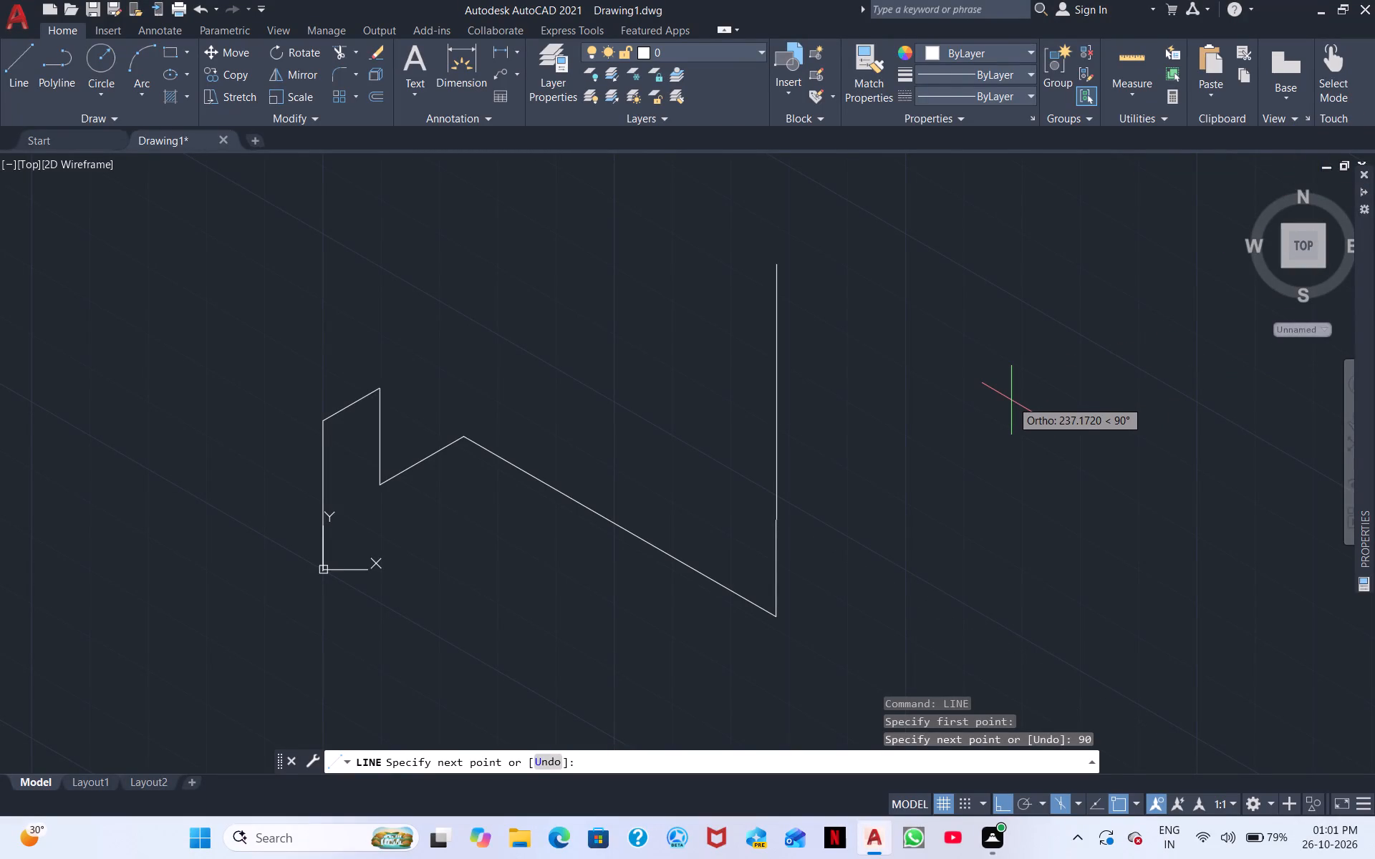
End the Line command and erase the 90-long vertical line at the lower end of the 335 line.
{"action": "key", "text": "BackSpace"}
{"action": "key", "text": "Escape"}
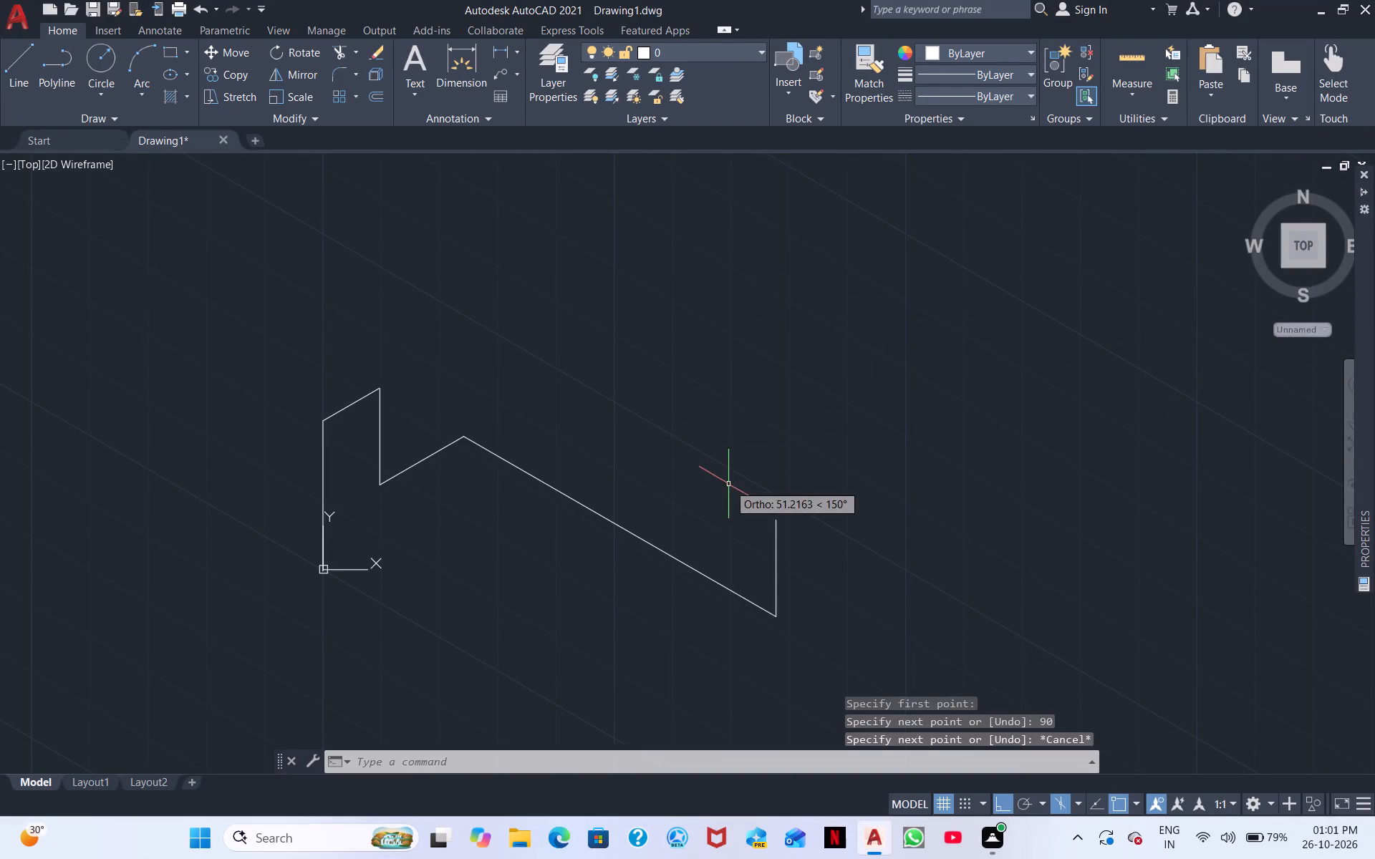
{"action": "left_click_drag", "start_coordinate": [824, 591], "coordinate": [816, 587]}
{"action": "left_click", "coordinate": [773, 511]}
{"action": "right_click", "coordinate": [921, 532]}
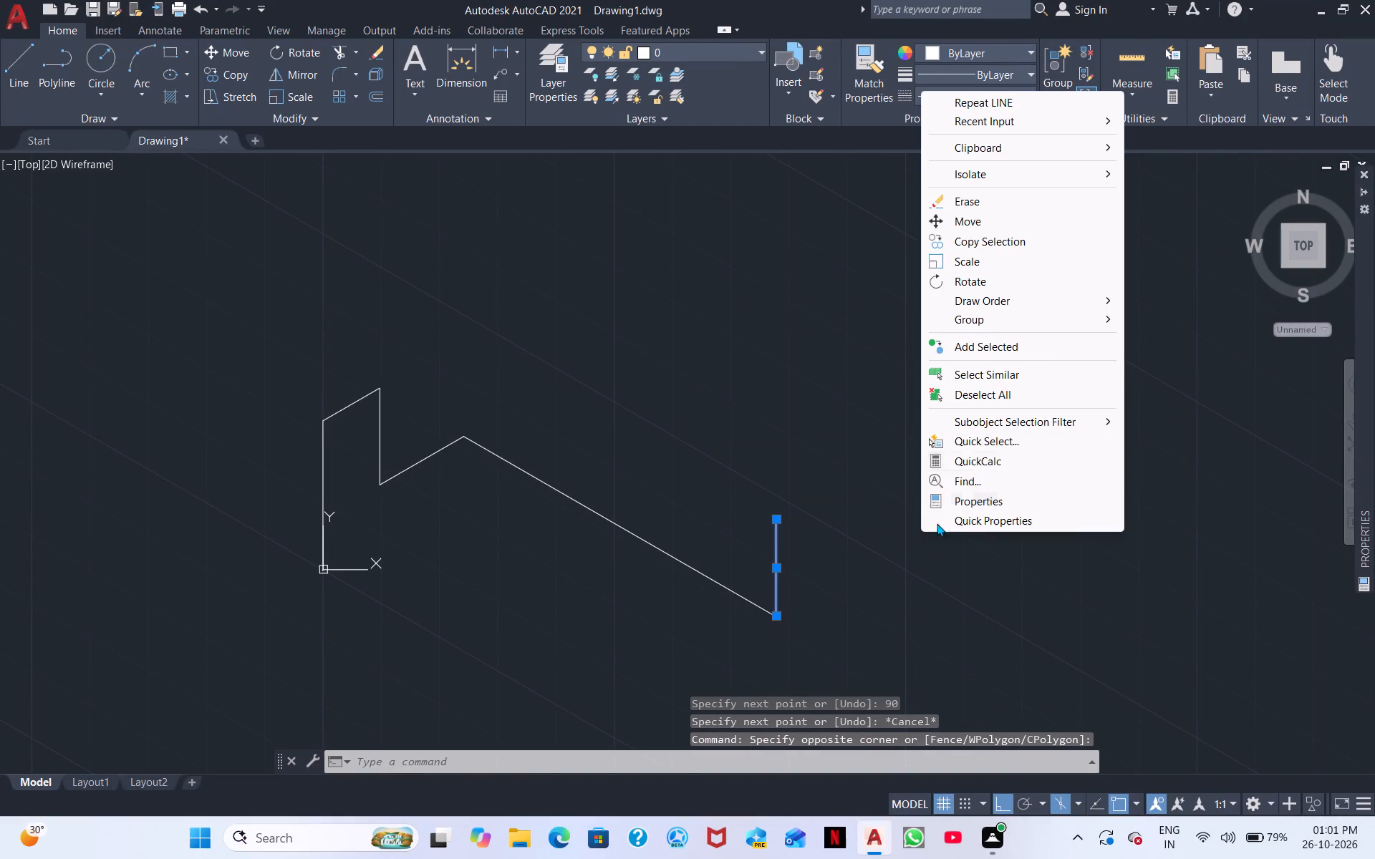
{"action": "left_click", "coordinate": [993, 205]}
Draw a line 180 long straight up from the lower end of the 335 line, continuing 335 long back at 150°.
{"action": "right_click", "coordinate": [980, 376]}
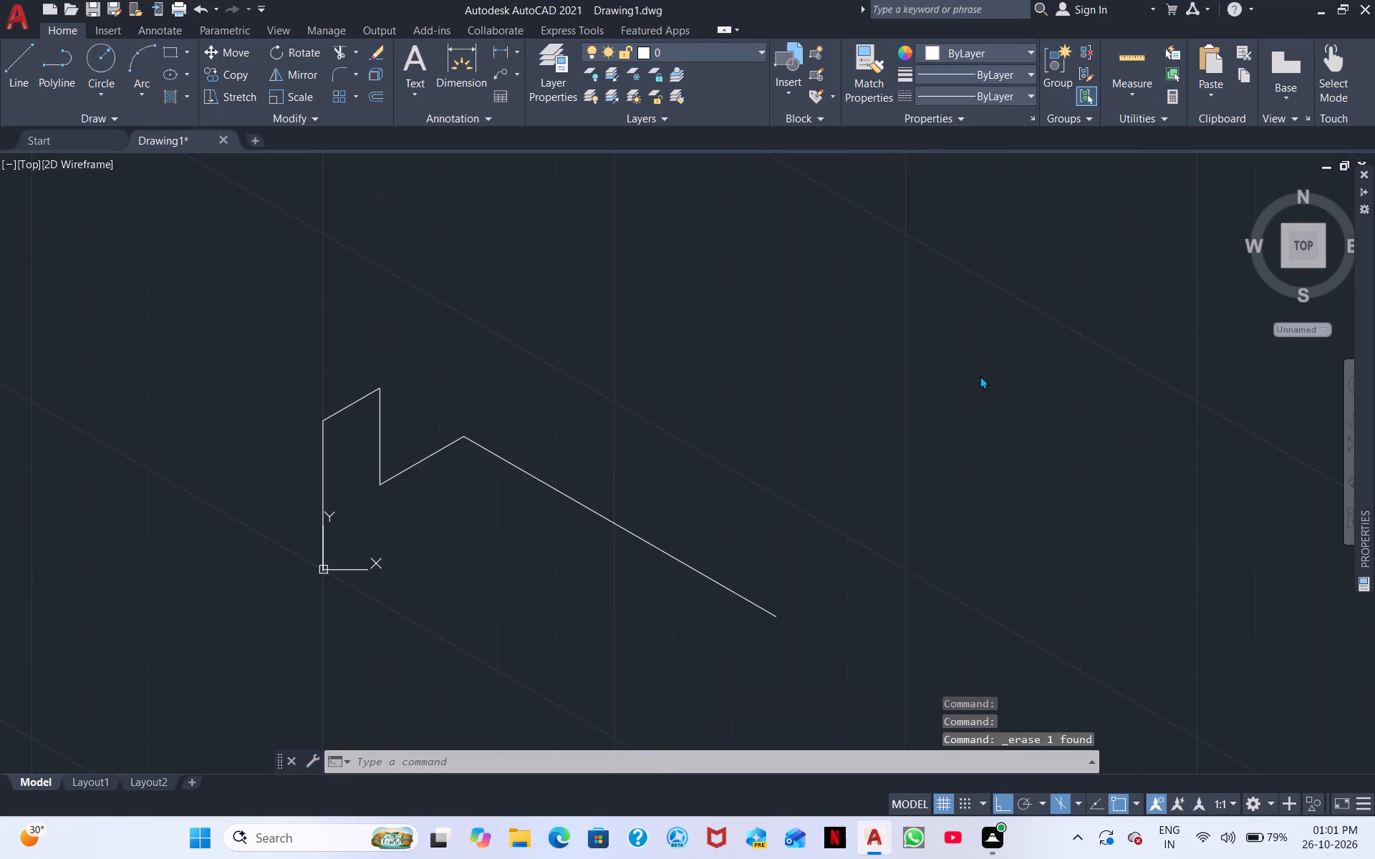
{"action": "left_click", "coordinate": [1072, 405]}
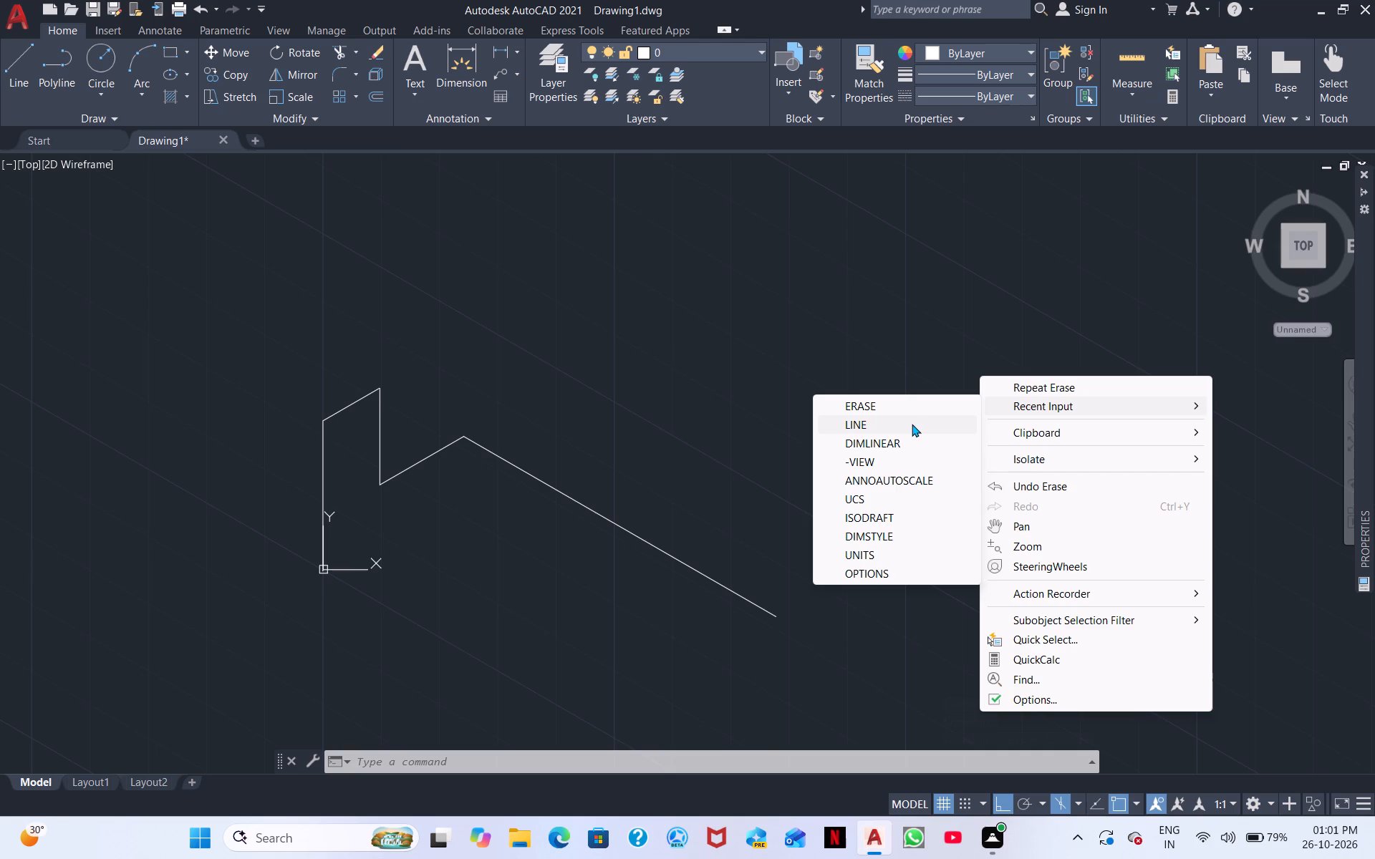
{"action": "left_click", "coordinate": [912, 424]}
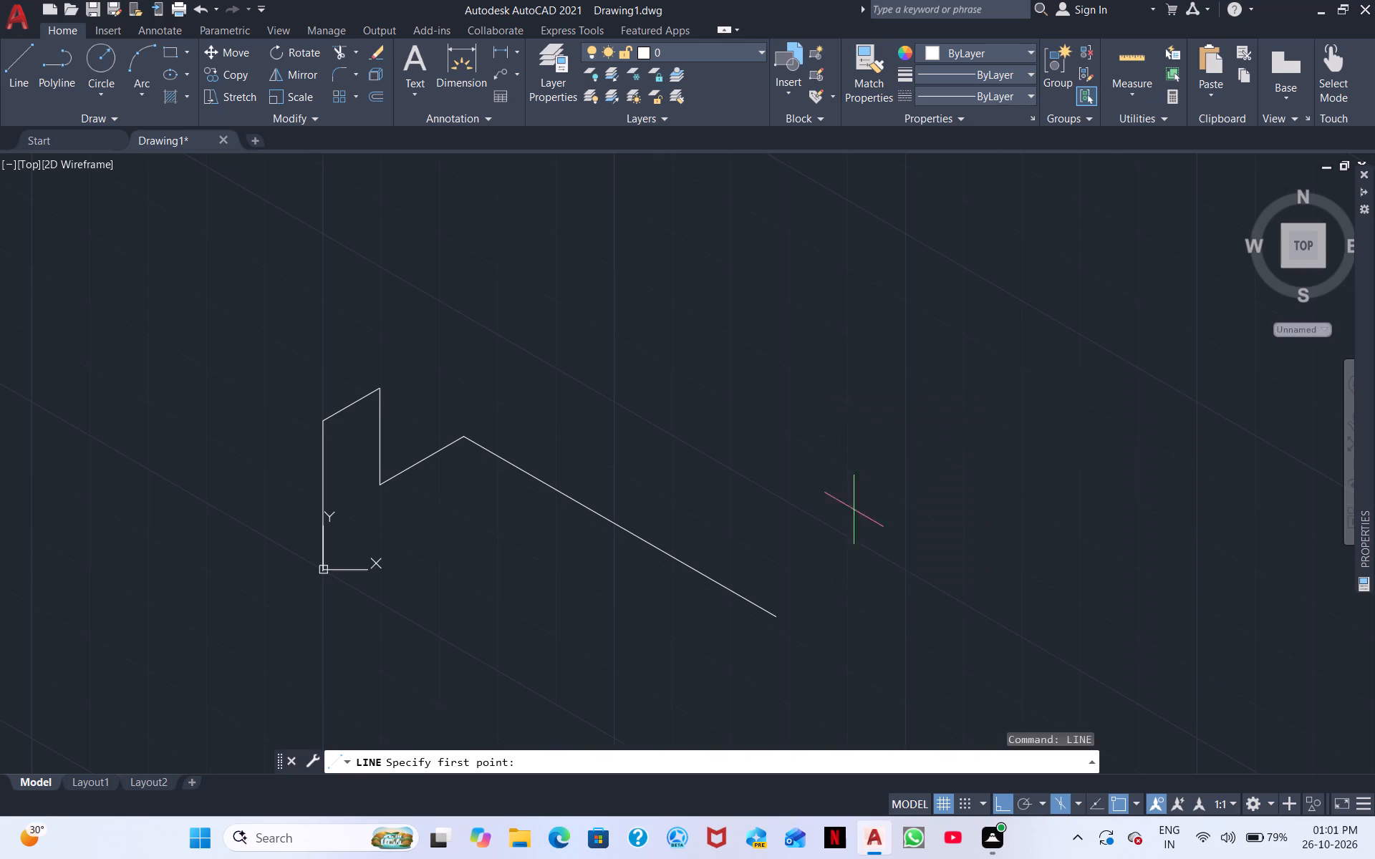
{"action": "left_click", "coordinate": [775, 617]}
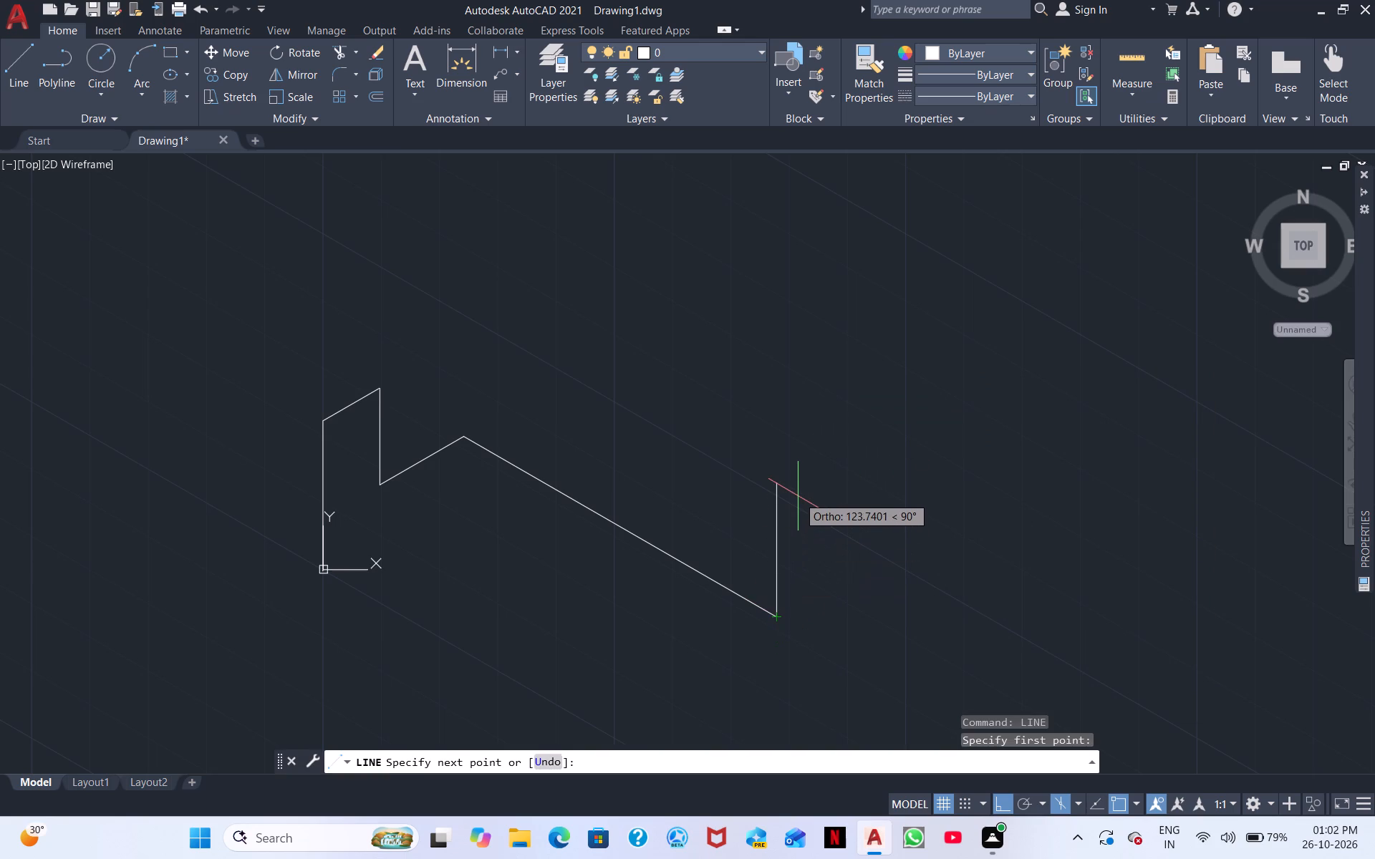
{"action": "key", "text": "1"}
{"action": "type", "text": "80"}
{"action": "key", "text": "Return"}
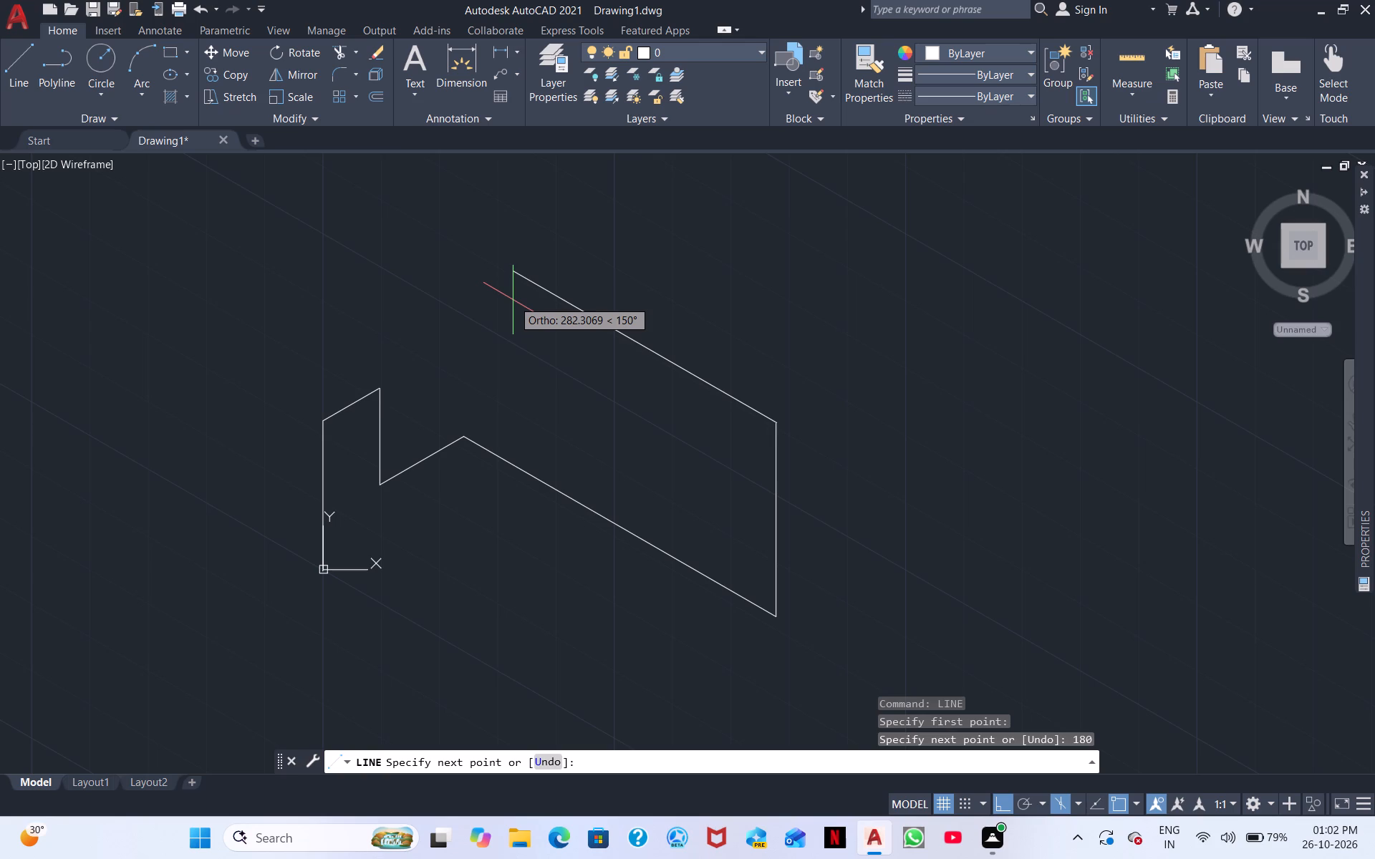
{"action": "type", "text": "335"}
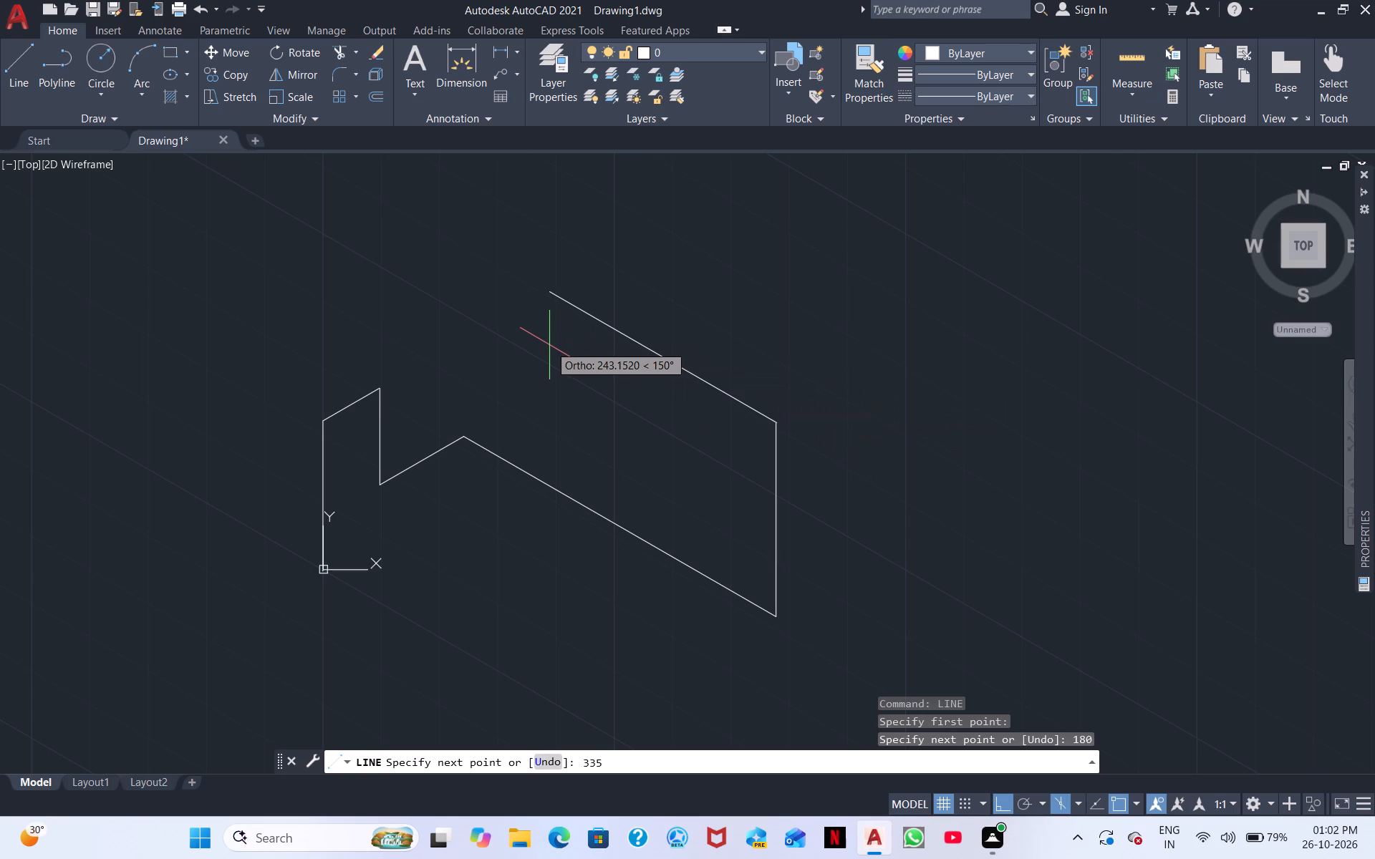
{"action": "key", "text": "Return"}
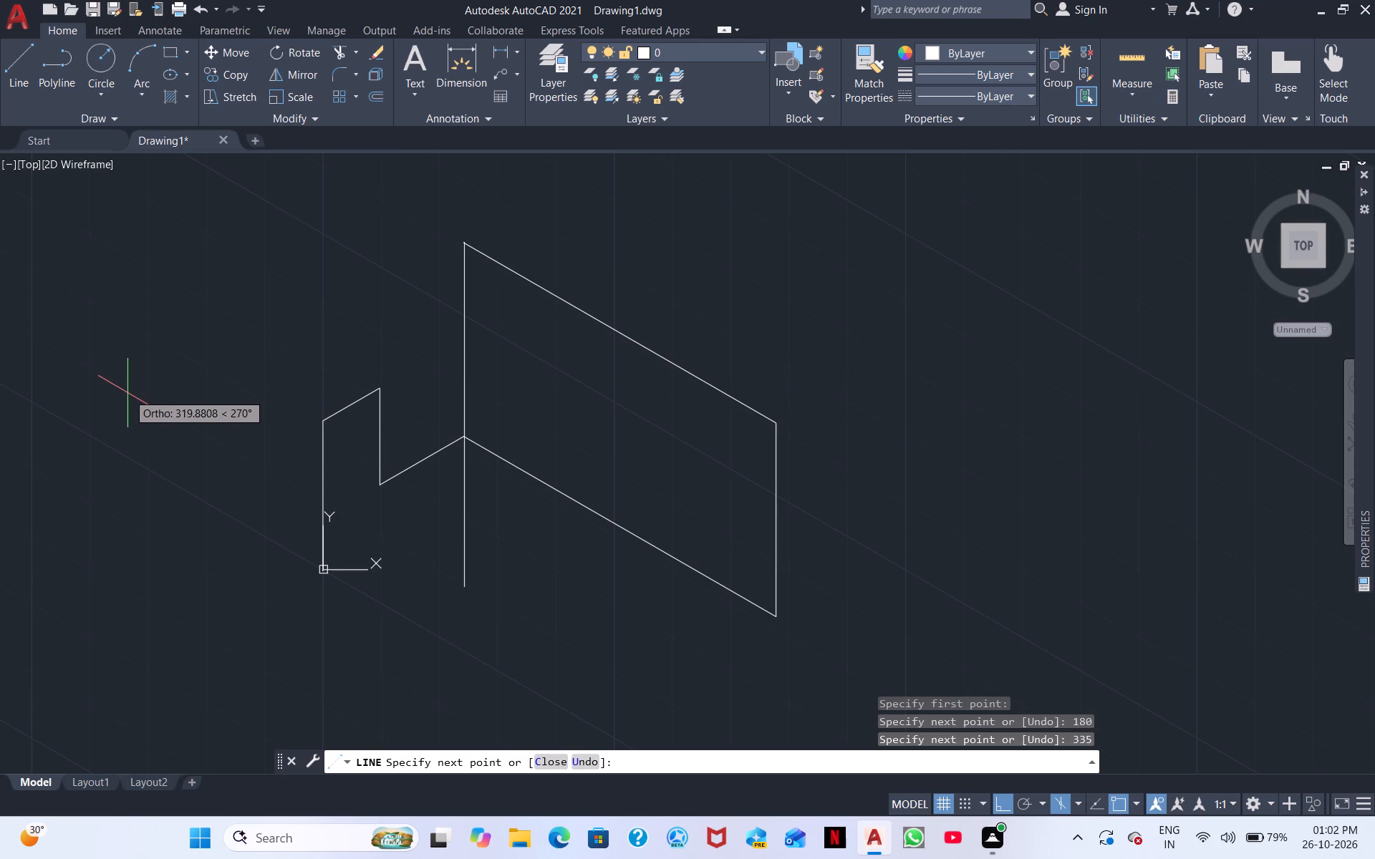
Switch to the top isoplane, continue at 210° until directly above the 61 line's upper end, and close down onto that end.
{"action": "key", "text": "ctrl+F5"}
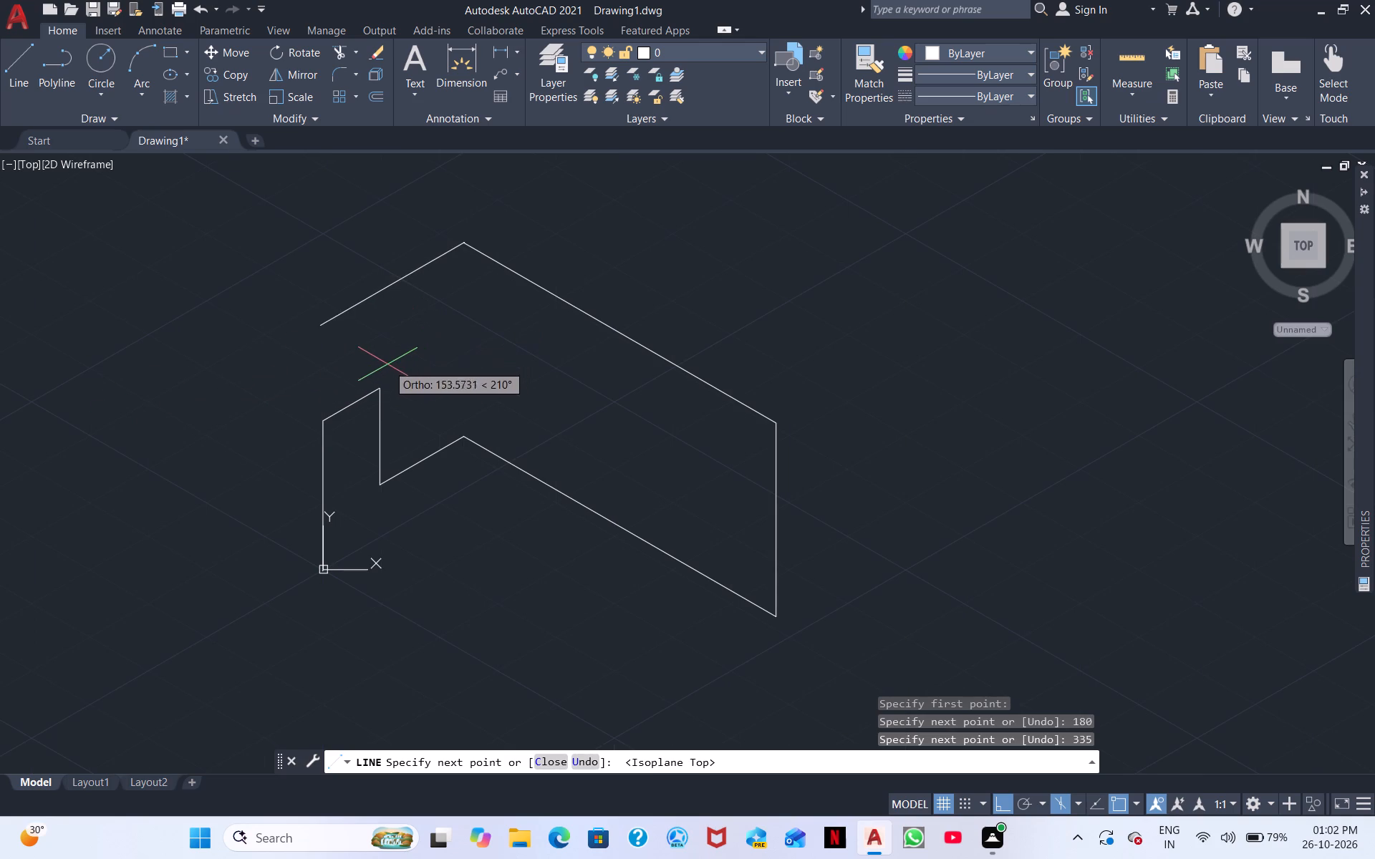
{"action": "left_click", "coordinate": [383, 292]}
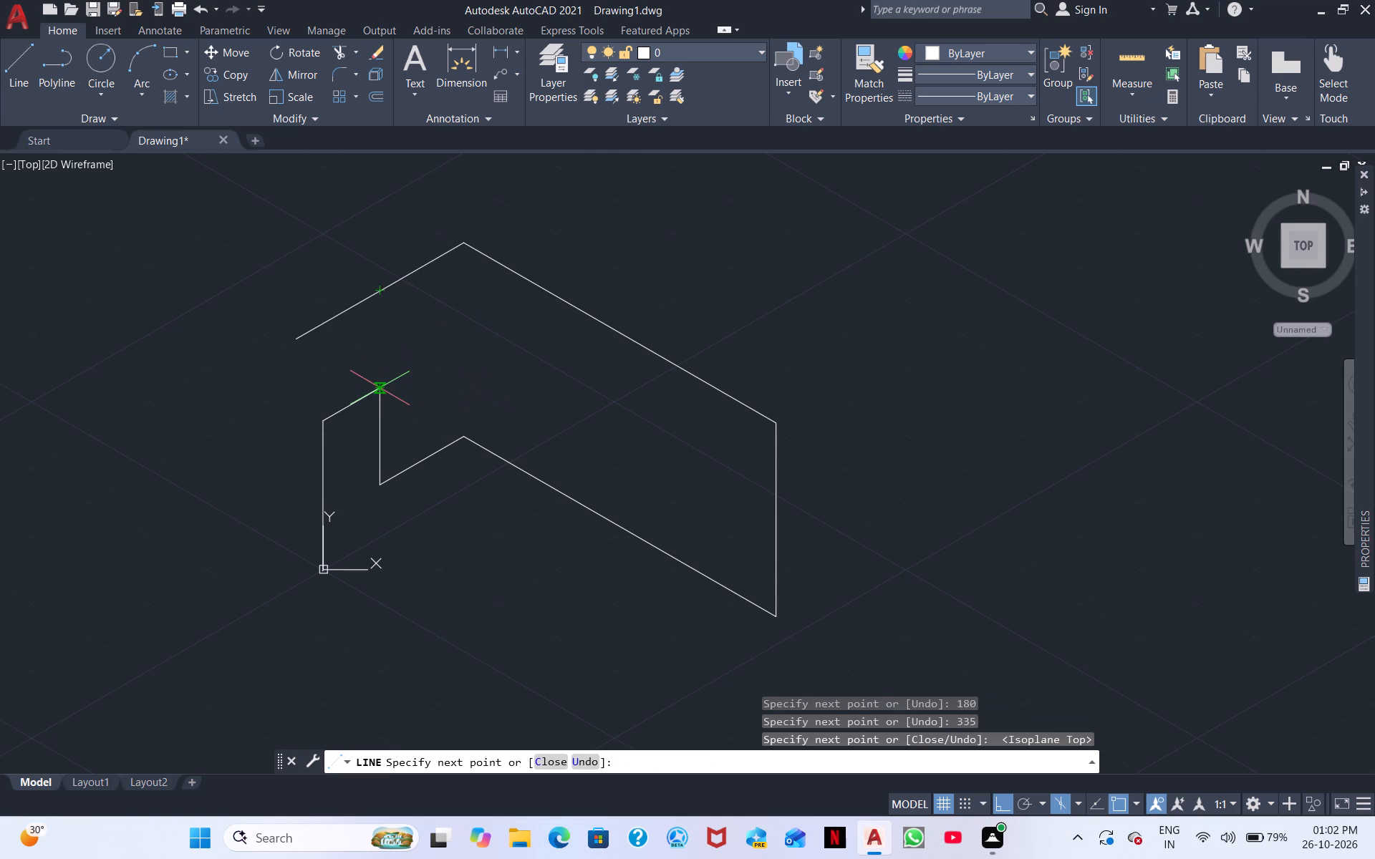
{"action": "left_click", "coordinate": [384, 392]}
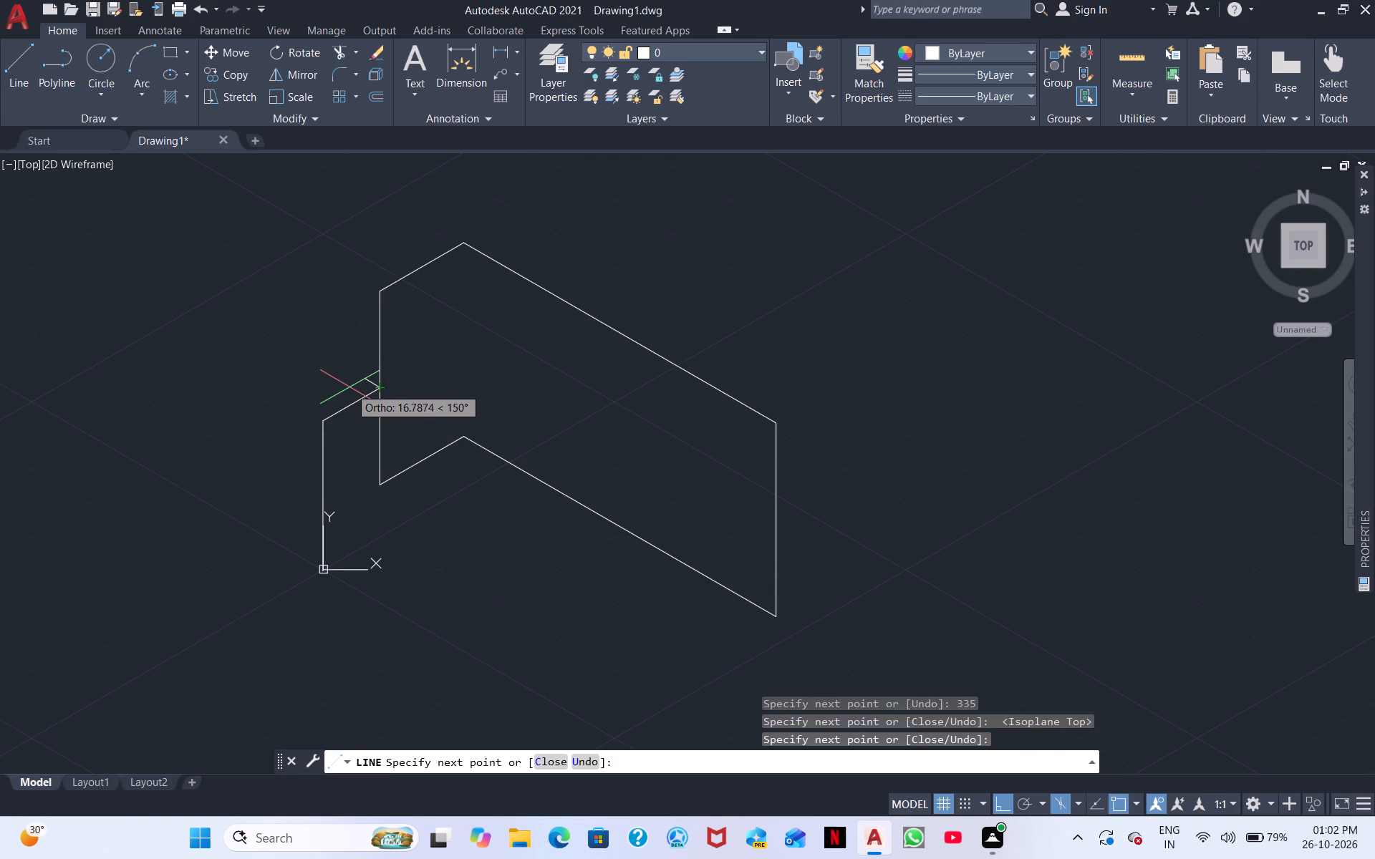
{"action": "scroll", "coordinate": [384, 432], "scroll_direction": "up", "scroll_amount": 2}
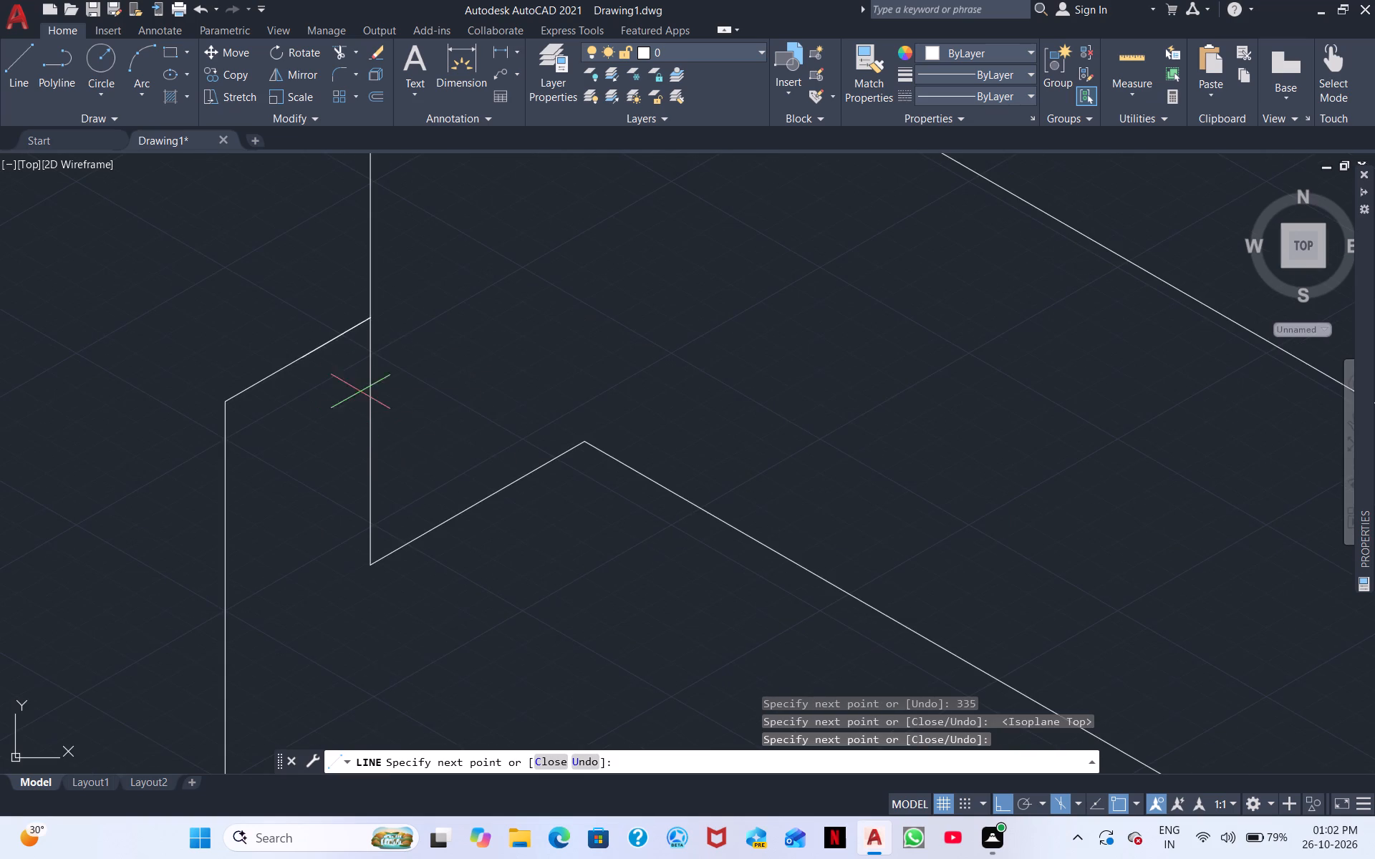
{"action": "middle_click_drag", "start_coordinate": [369, 461], "coordinate": [402, 611]}
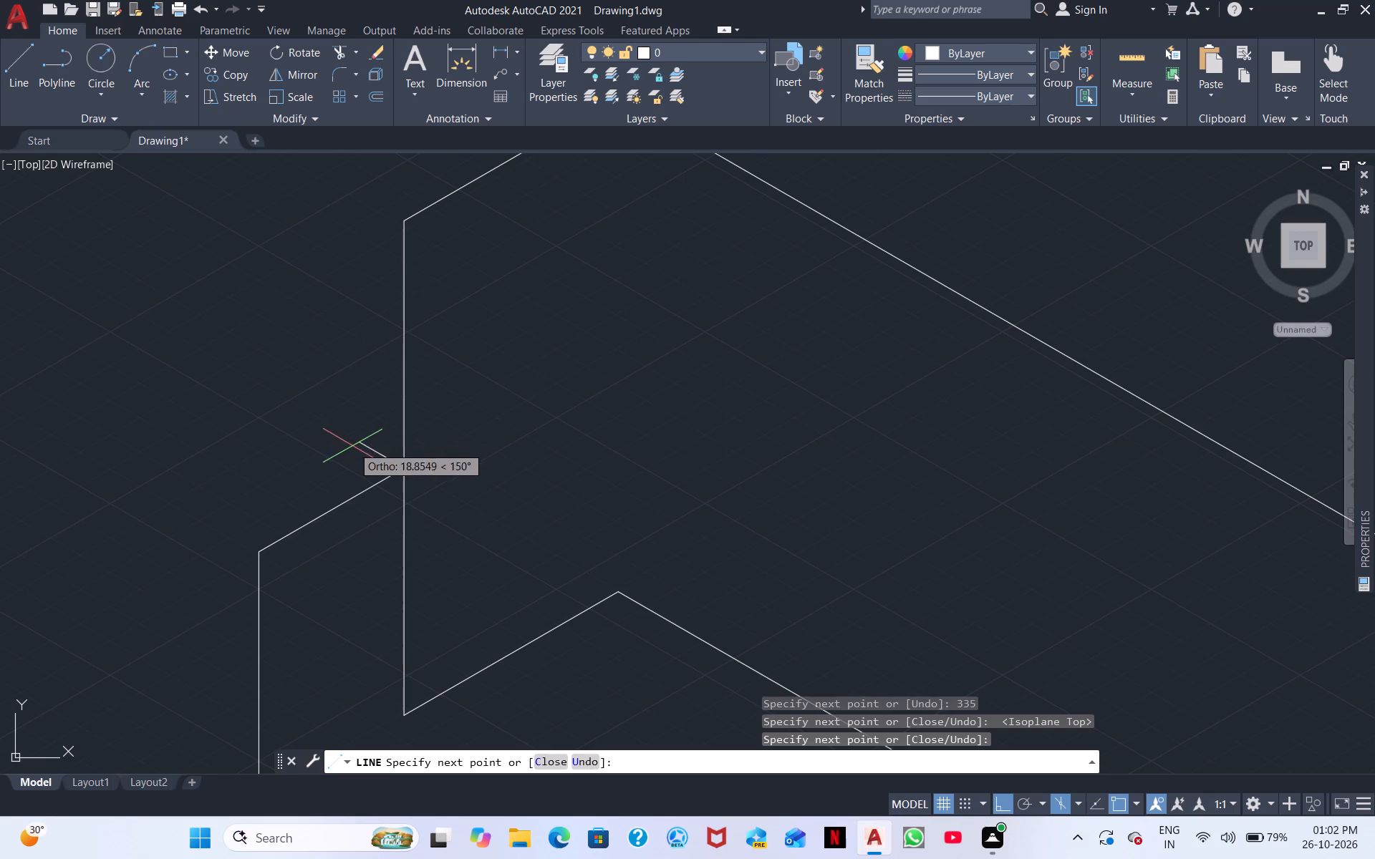
{"action": "key", "text": "Escape"}
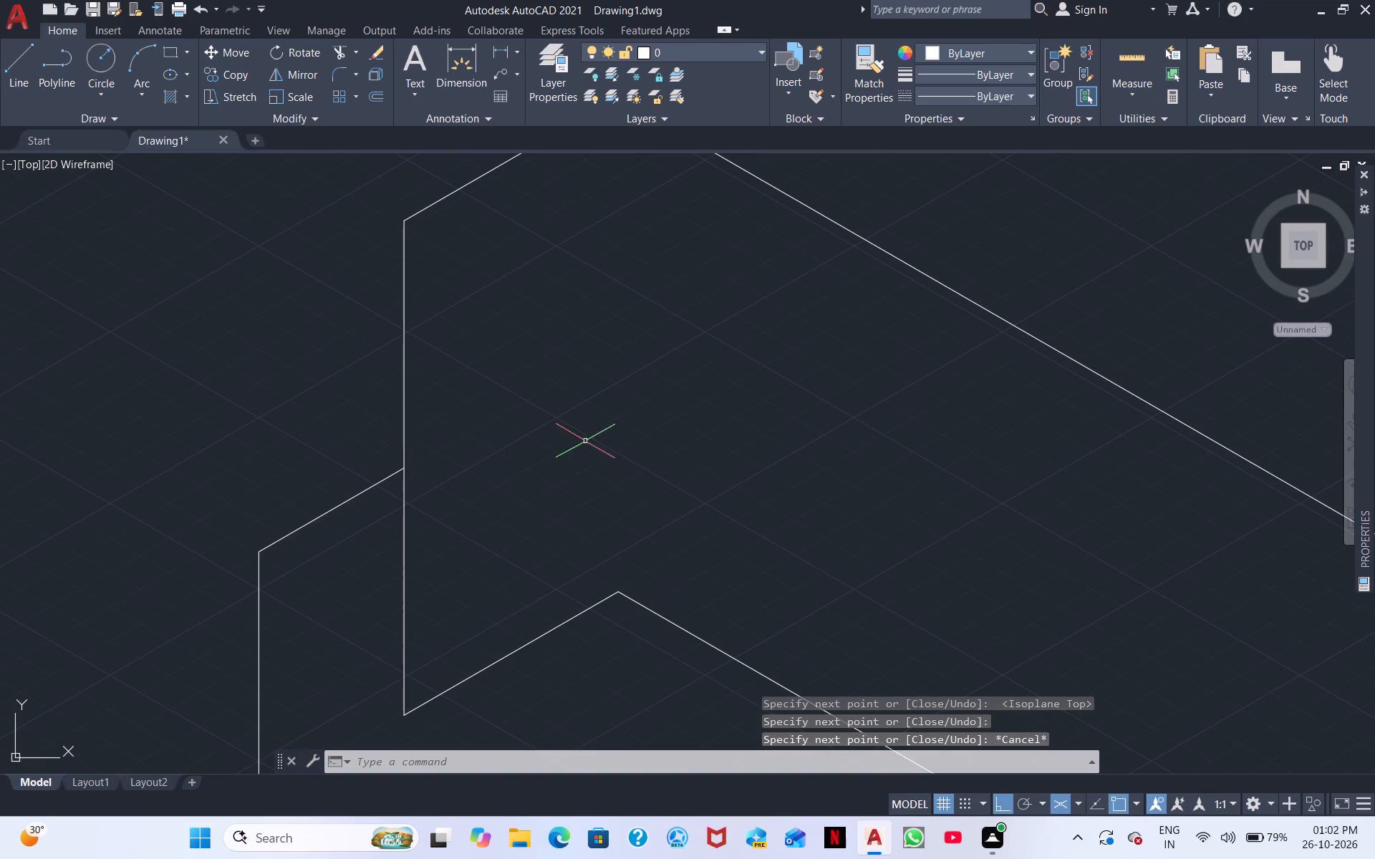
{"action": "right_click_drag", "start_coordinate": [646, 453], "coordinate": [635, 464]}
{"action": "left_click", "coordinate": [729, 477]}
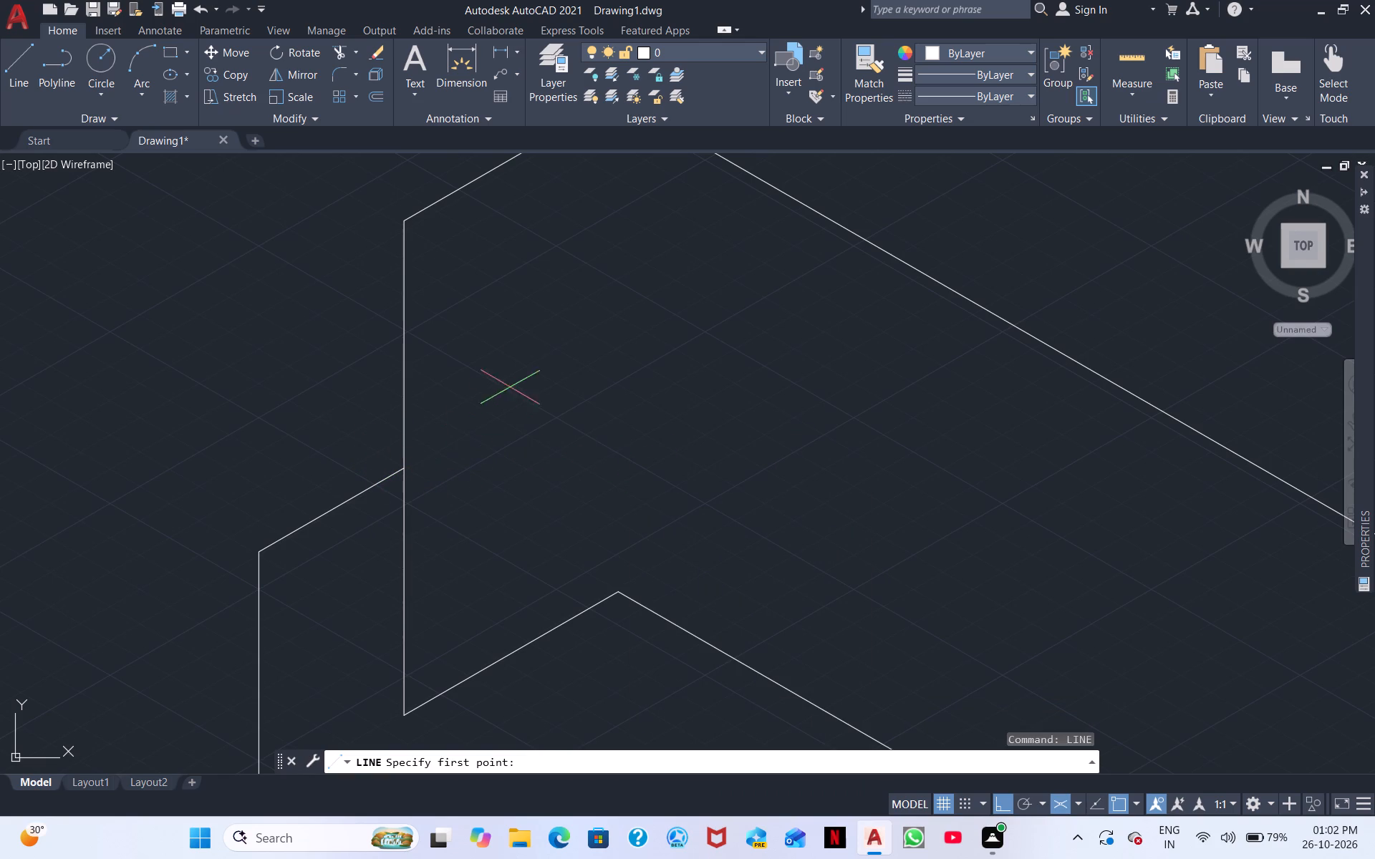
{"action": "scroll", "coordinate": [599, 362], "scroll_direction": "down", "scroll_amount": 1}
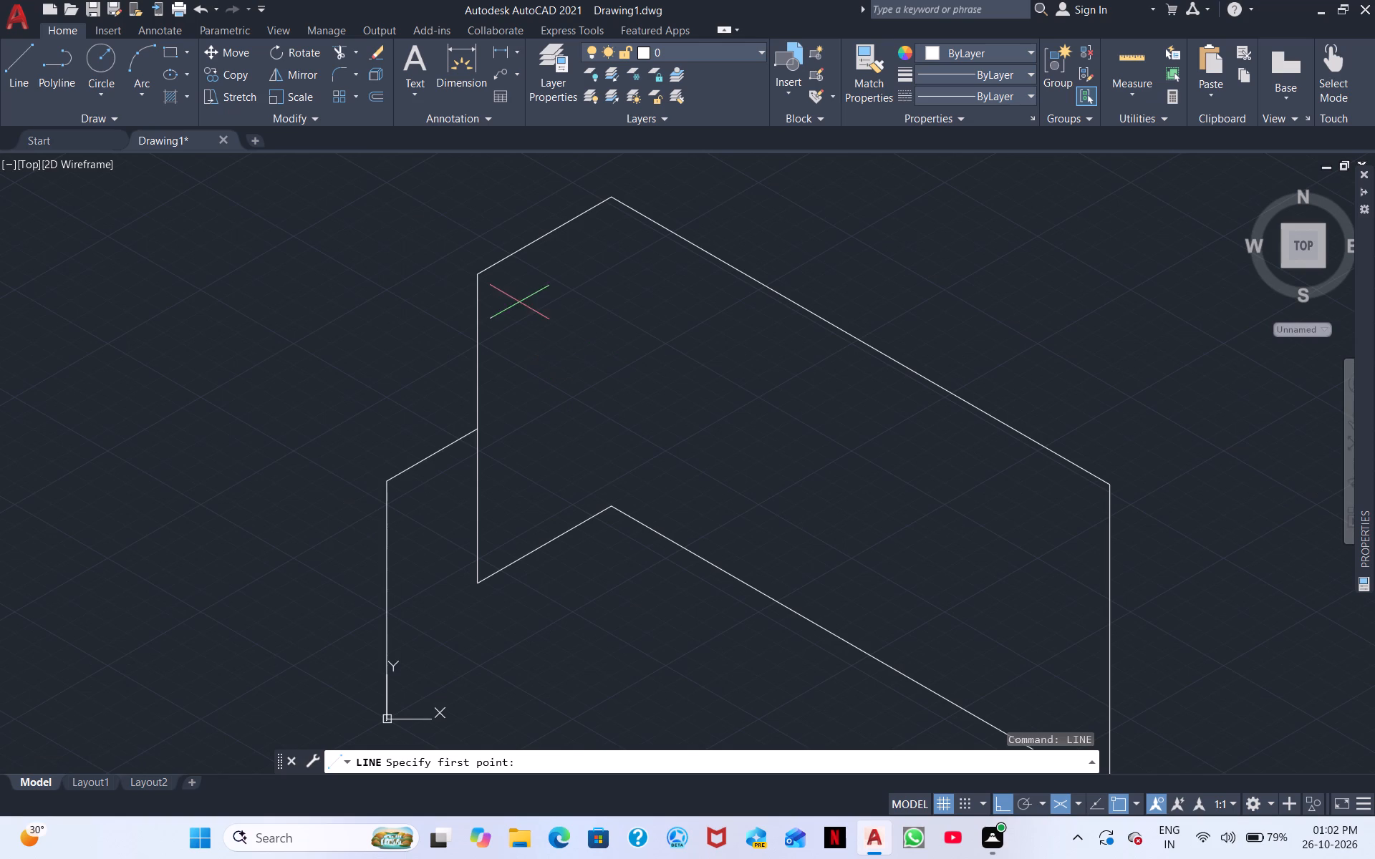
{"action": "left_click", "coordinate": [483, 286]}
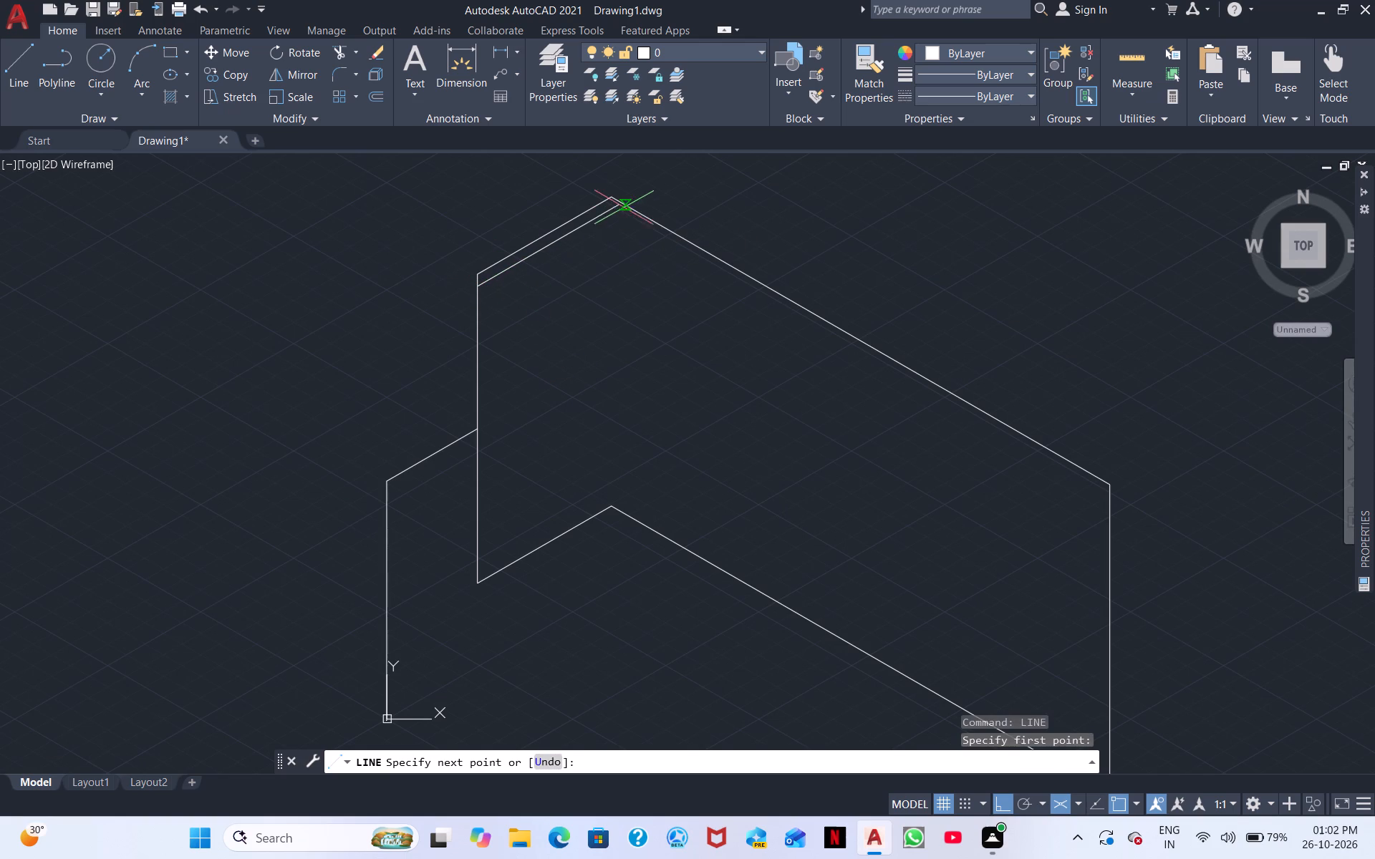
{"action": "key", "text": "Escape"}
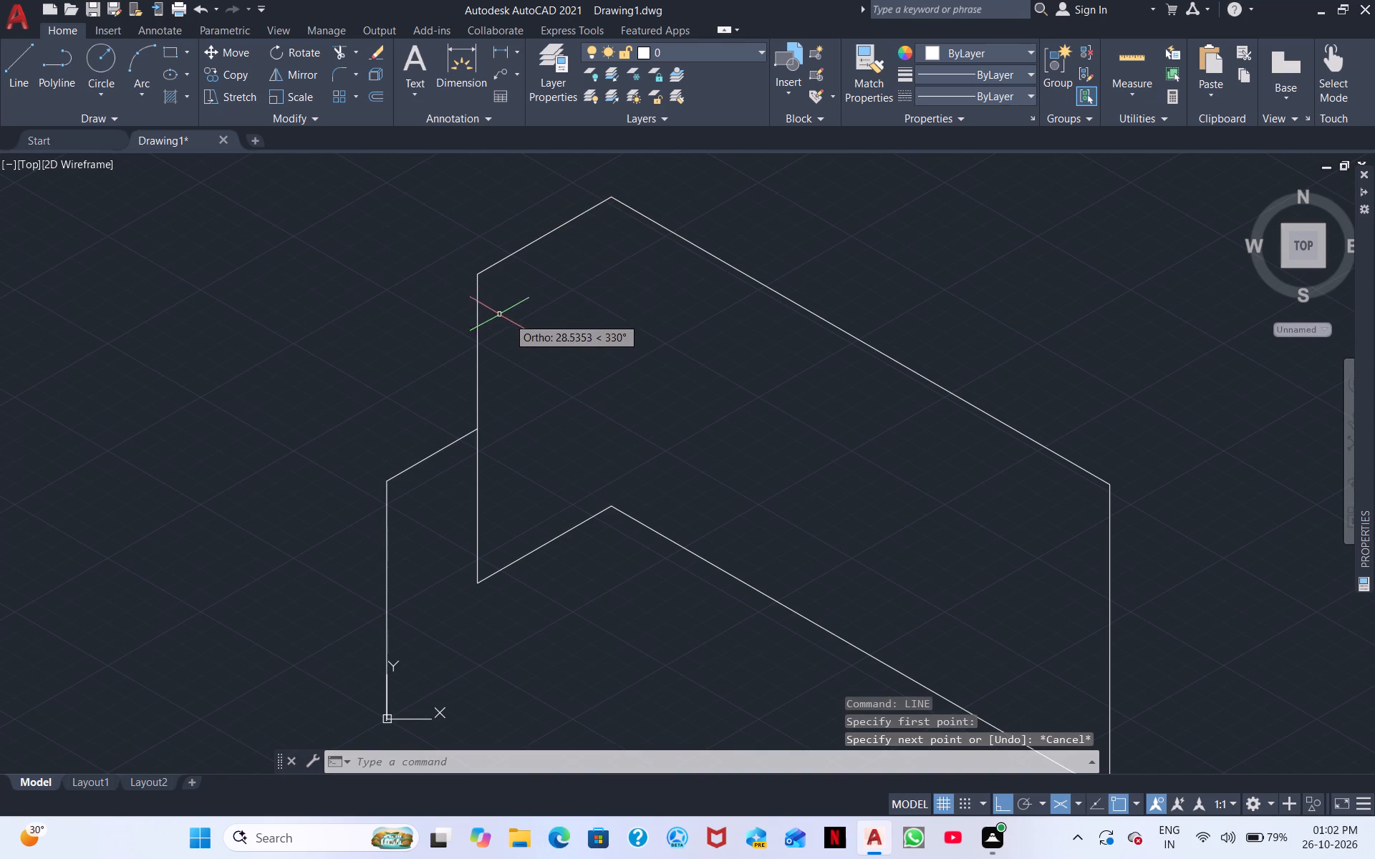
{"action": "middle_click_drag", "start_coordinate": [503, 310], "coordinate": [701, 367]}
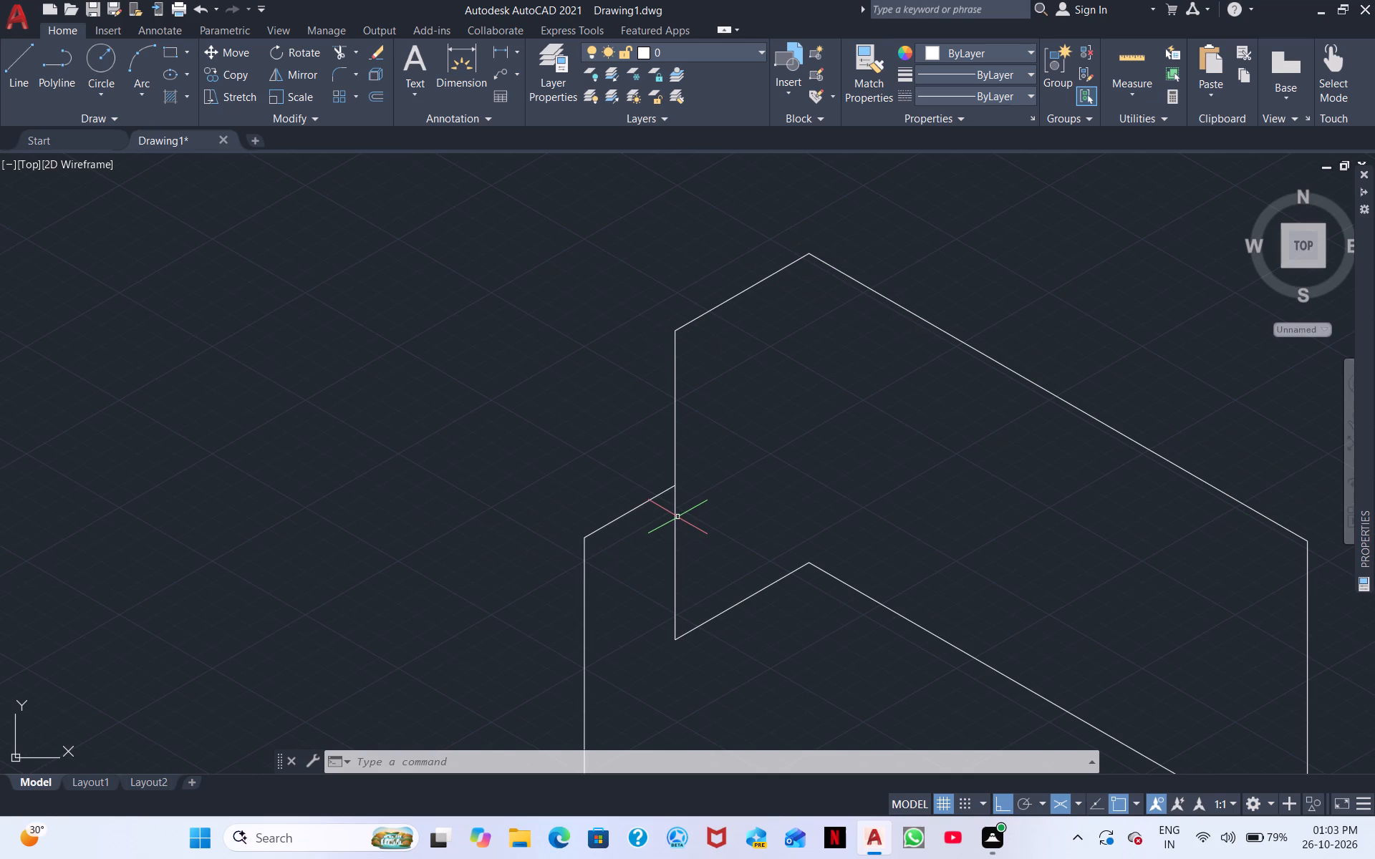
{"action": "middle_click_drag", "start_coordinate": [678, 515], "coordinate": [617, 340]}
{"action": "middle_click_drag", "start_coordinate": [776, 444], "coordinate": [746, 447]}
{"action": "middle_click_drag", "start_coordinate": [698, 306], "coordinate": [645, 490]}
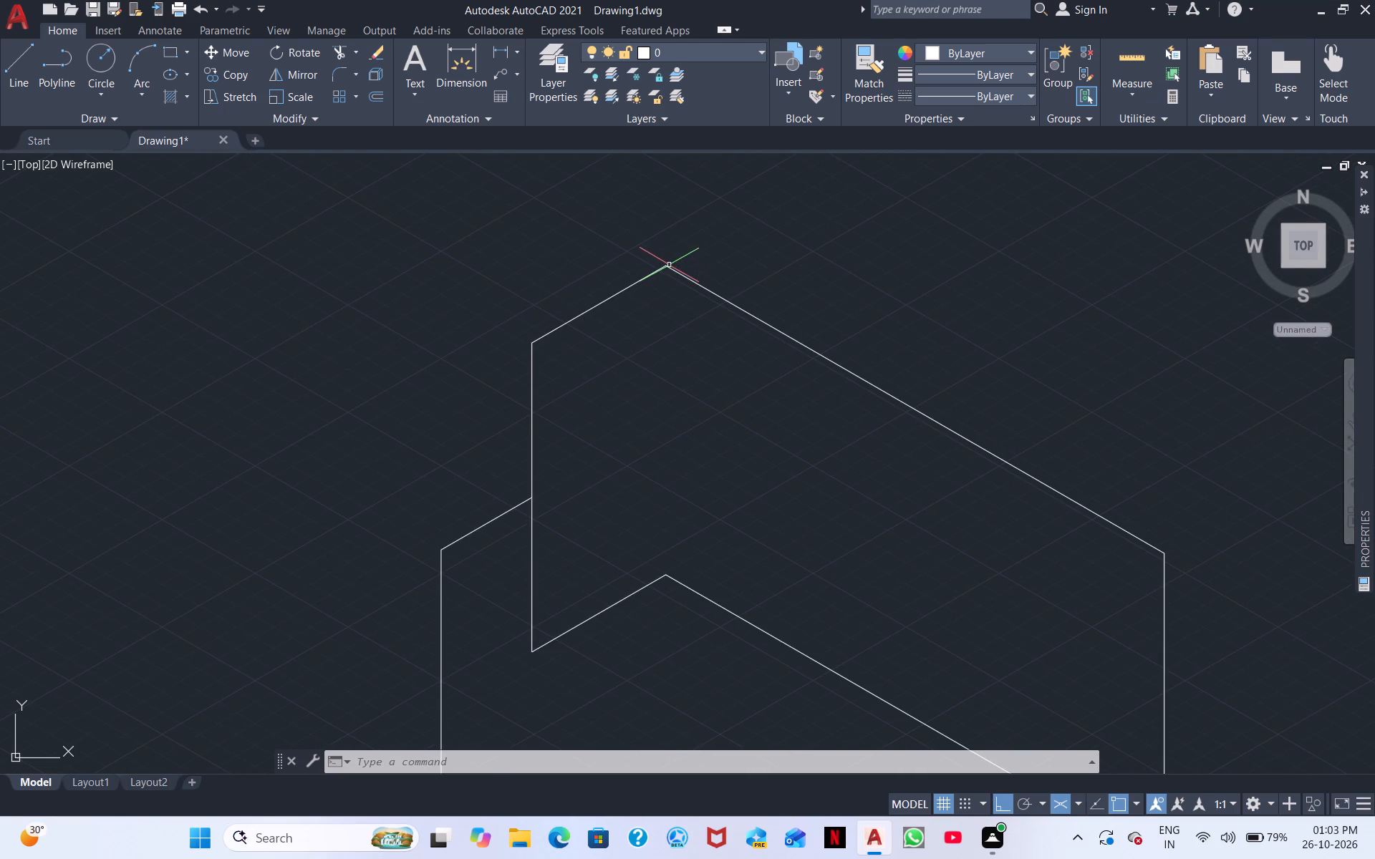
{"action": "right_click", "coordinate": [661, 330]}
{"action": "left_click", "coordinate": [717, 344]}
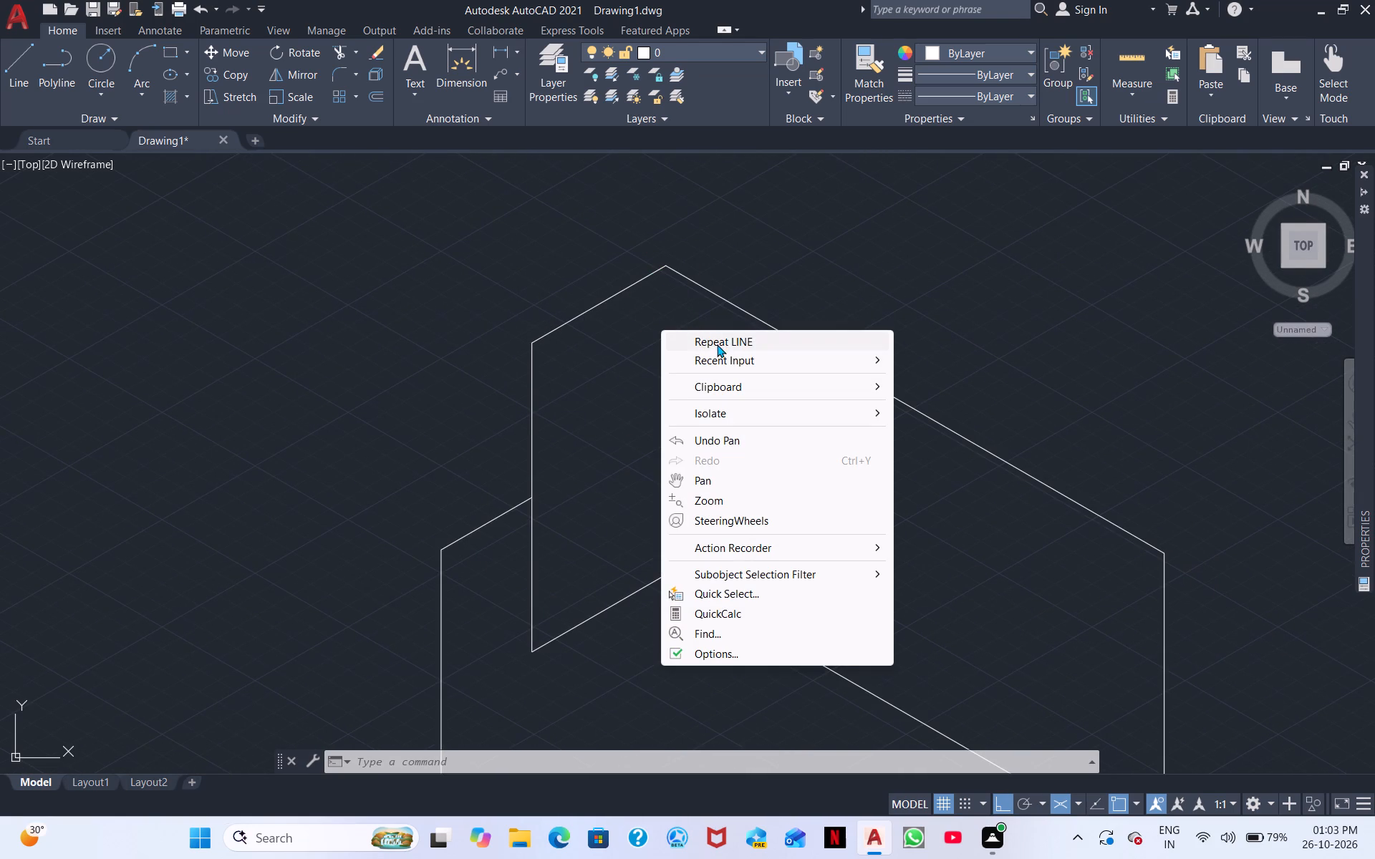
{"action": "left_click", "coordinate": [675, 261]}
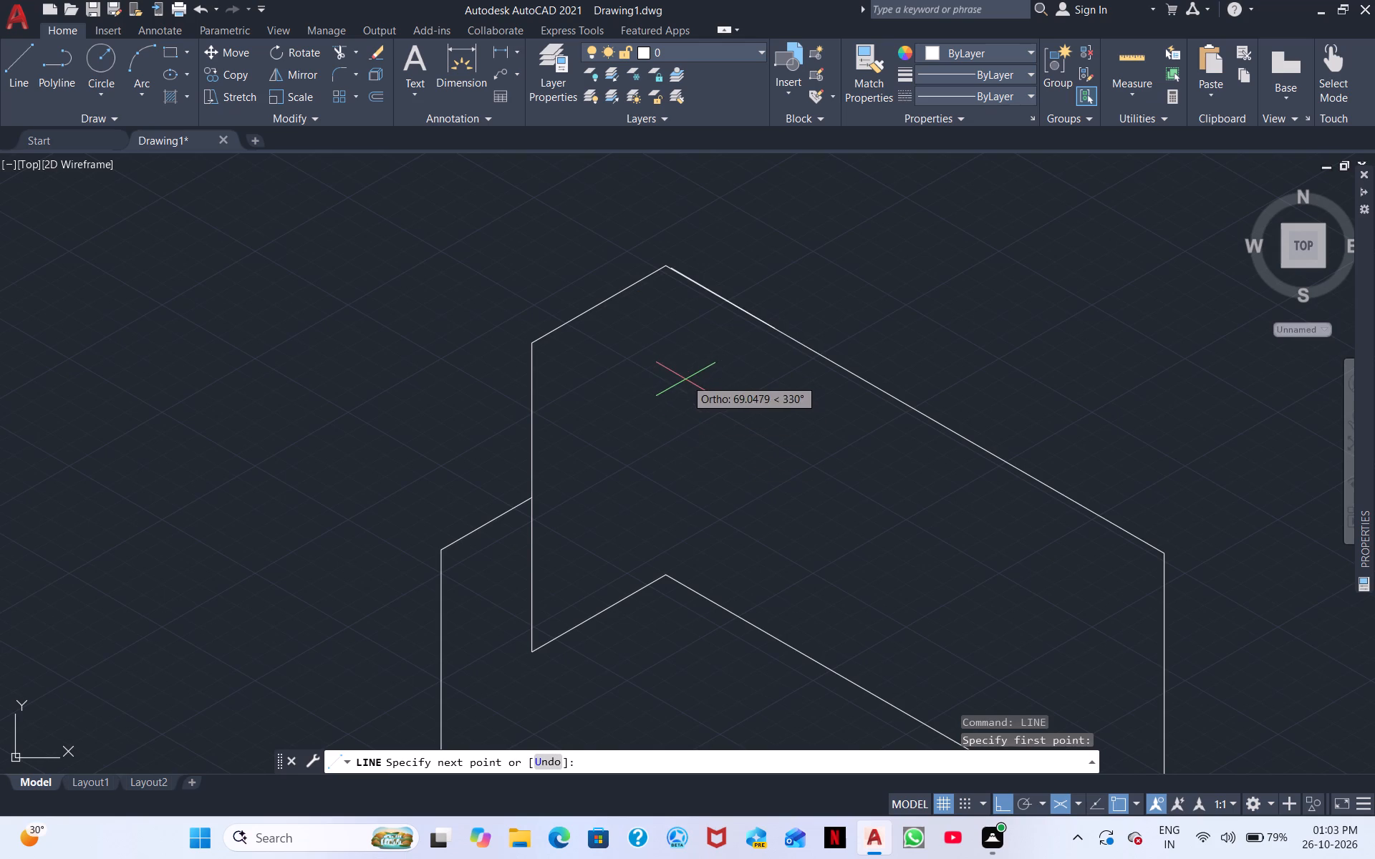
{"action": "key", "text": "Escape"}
On the right isoplane, draw a vertical line from the figure's topmost corner down to the upper end of the lower 335 line.
{"action": "right_click", "coordinate": [700, 392]}
{"action": "left_click", "coordinate": [781, 397]}
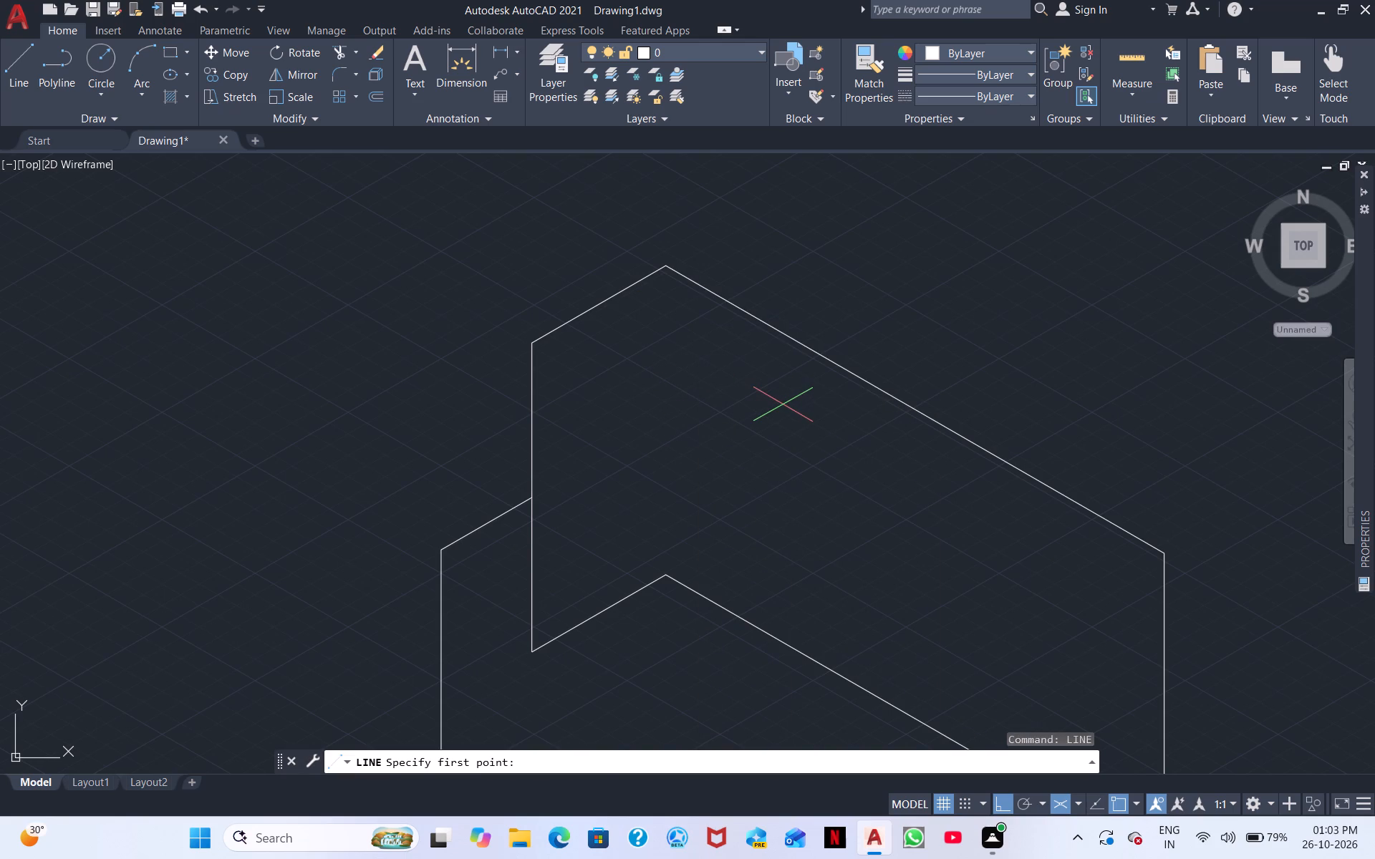
{"action": "key", "text": "ctrl+F5"}
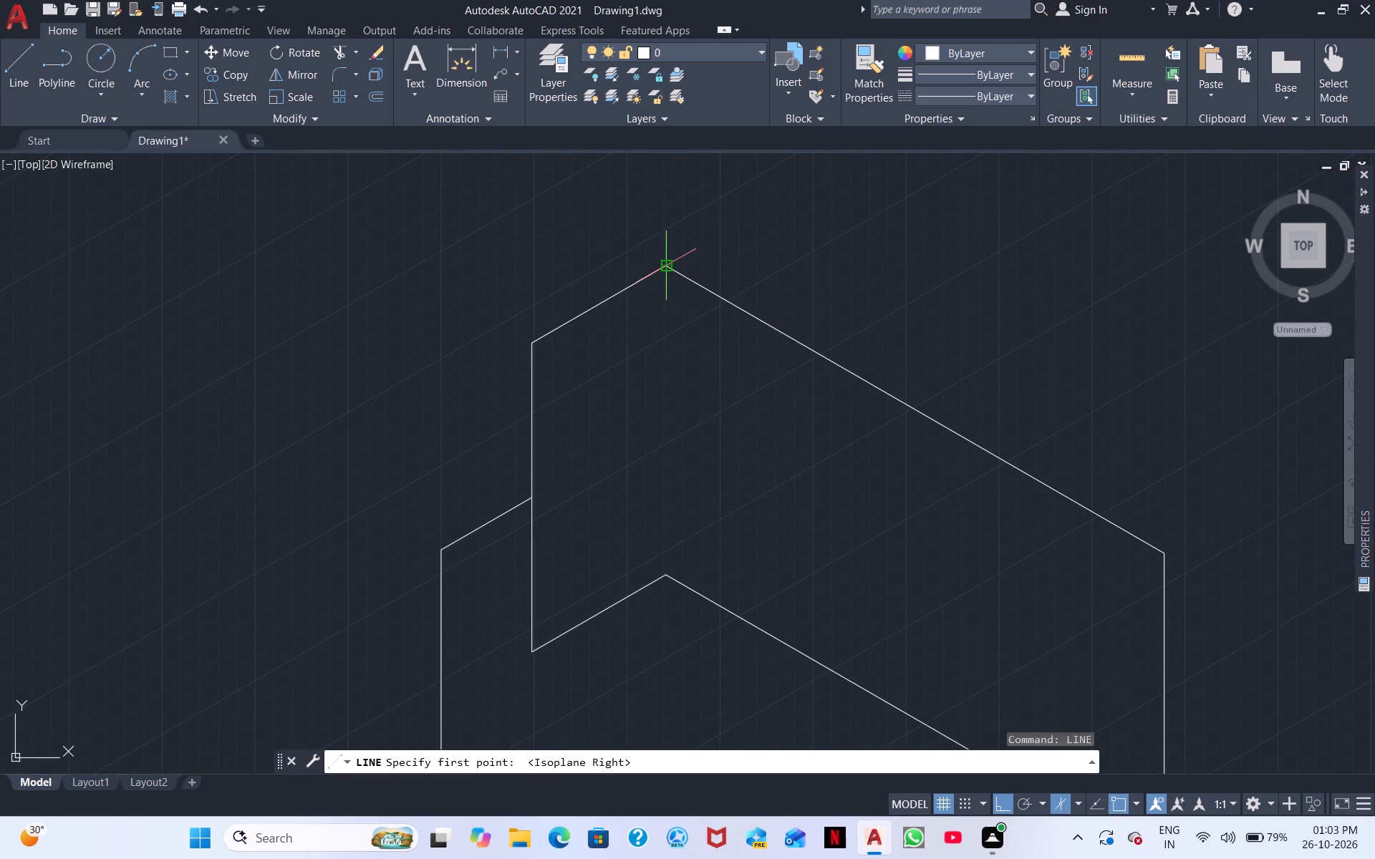
{"action": "left_click", "coordinate": [665, 268]}
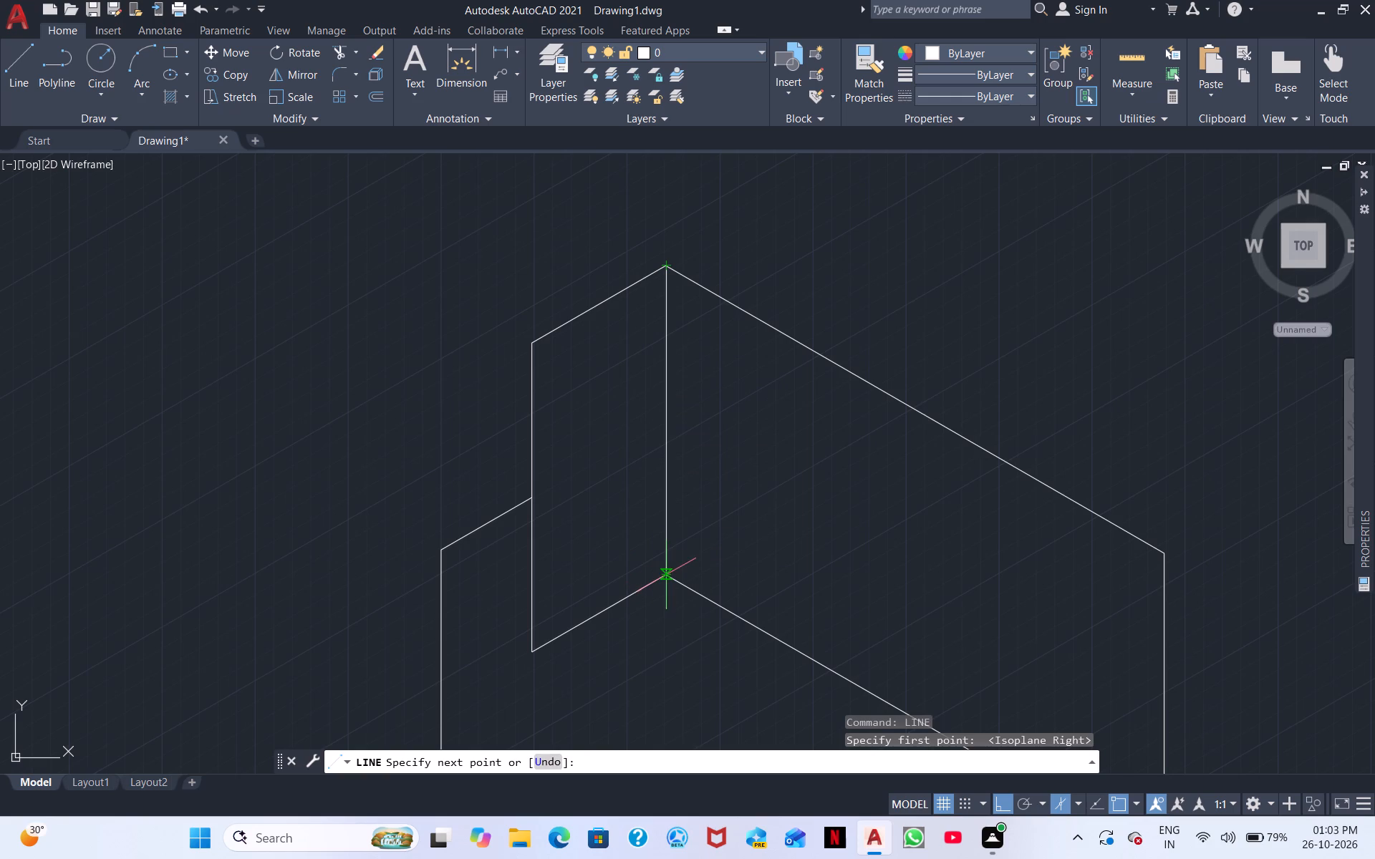
{"action": "left_click", "coordinate": [667, 576]}
{"action": "key", "text": "Escape"}
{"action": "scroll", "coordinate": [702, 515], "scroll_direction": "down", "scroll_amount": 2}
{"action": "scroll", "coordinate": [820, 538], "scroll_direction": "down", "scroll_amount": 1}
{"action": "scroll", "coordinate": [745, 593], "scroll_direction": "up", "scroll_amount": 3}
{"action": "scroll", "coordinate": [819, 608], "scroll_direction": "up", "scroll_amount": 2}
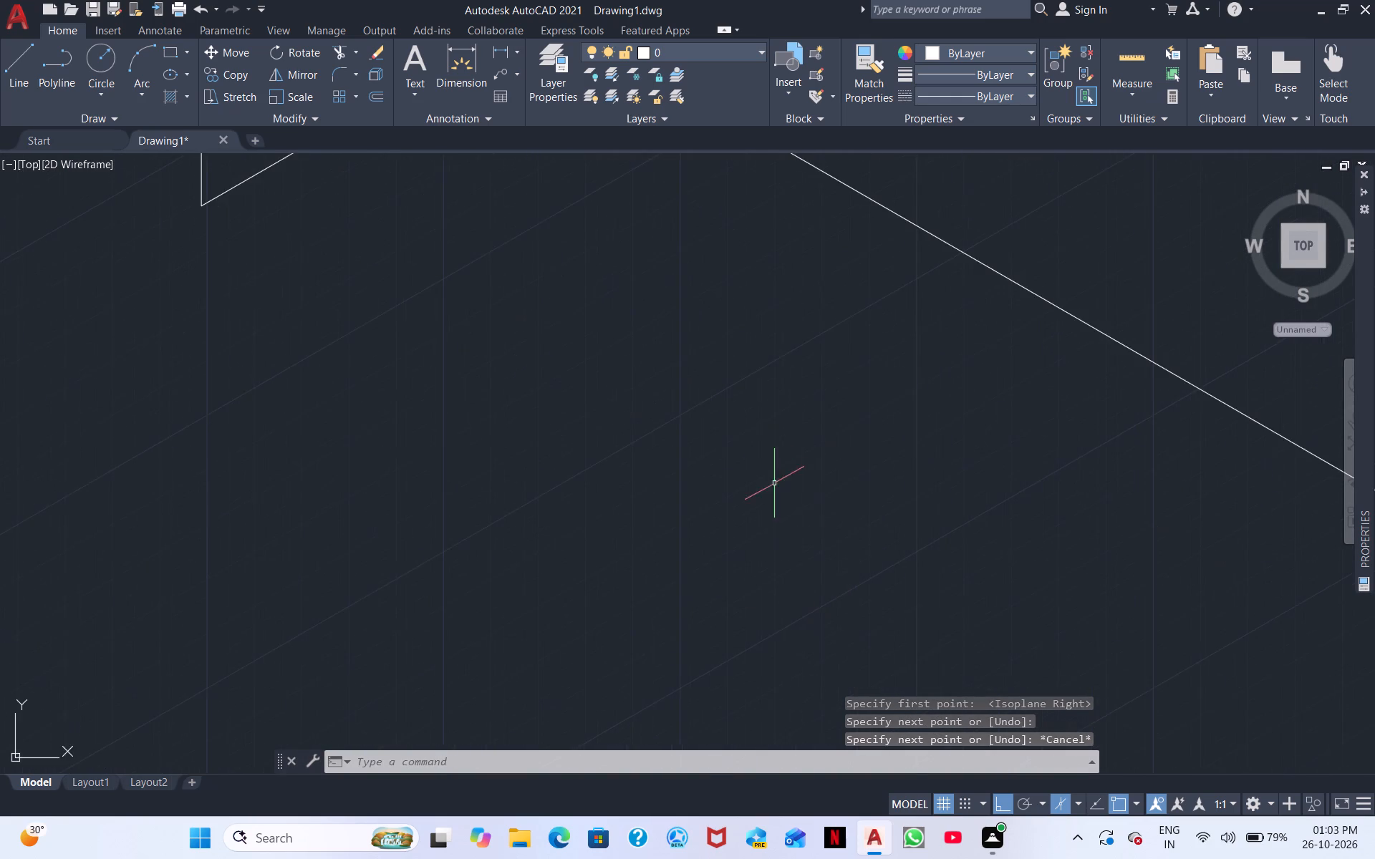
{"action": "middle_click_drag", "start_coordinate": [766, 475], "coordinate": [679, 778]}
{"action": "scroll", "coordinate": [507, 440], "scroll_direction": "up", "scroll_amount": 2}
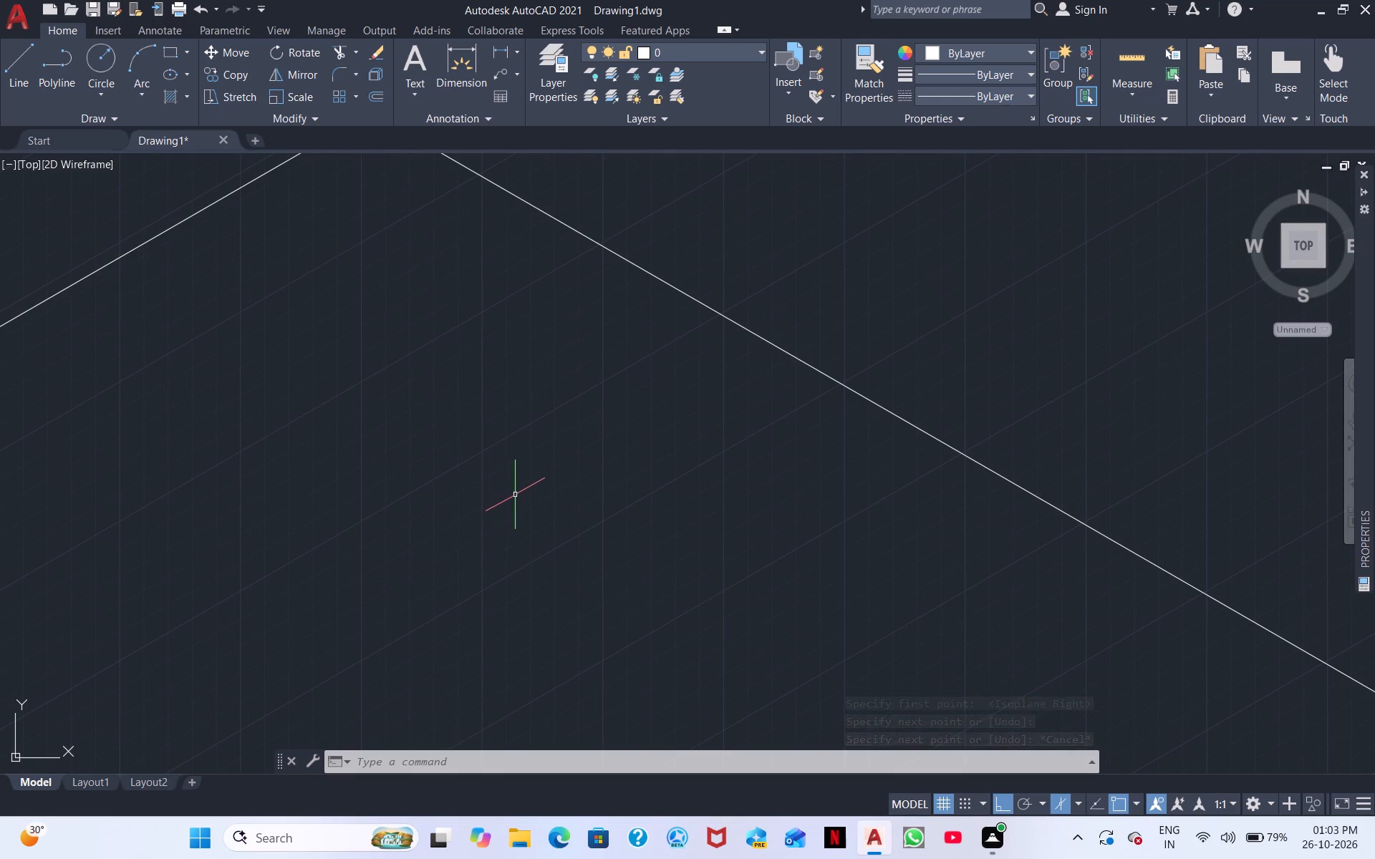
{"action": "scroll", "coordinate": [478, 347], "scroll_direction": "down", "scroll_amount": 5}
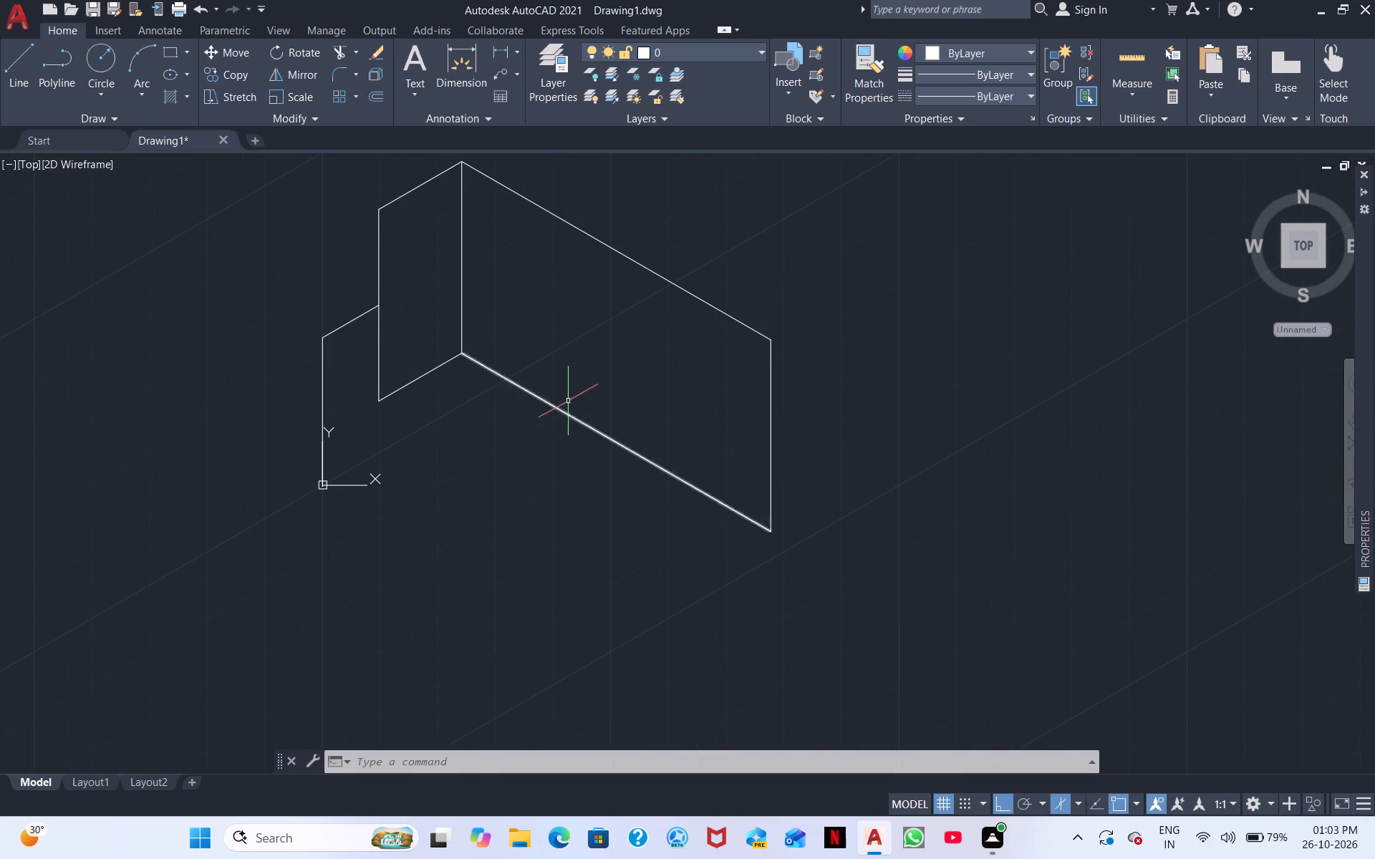
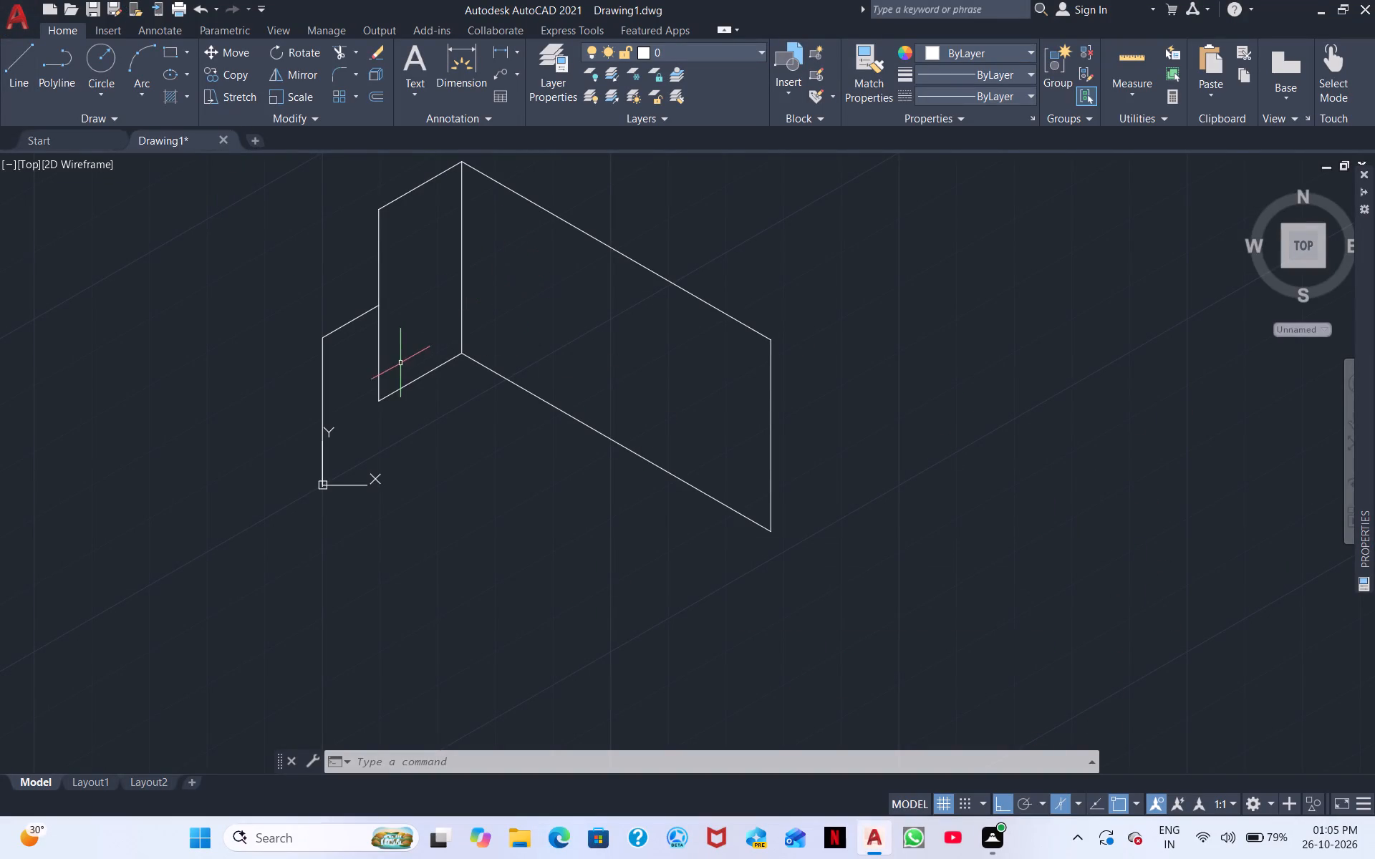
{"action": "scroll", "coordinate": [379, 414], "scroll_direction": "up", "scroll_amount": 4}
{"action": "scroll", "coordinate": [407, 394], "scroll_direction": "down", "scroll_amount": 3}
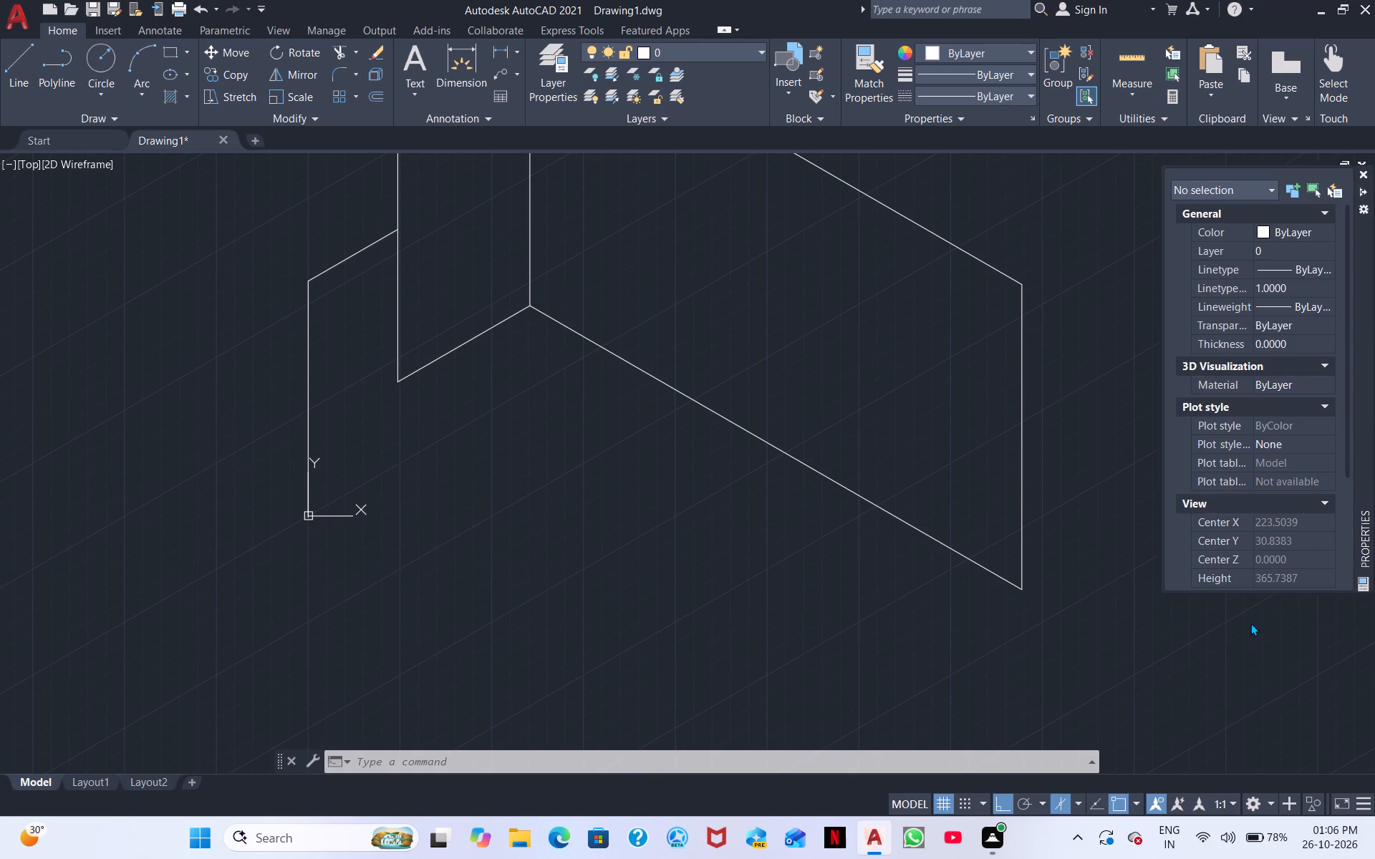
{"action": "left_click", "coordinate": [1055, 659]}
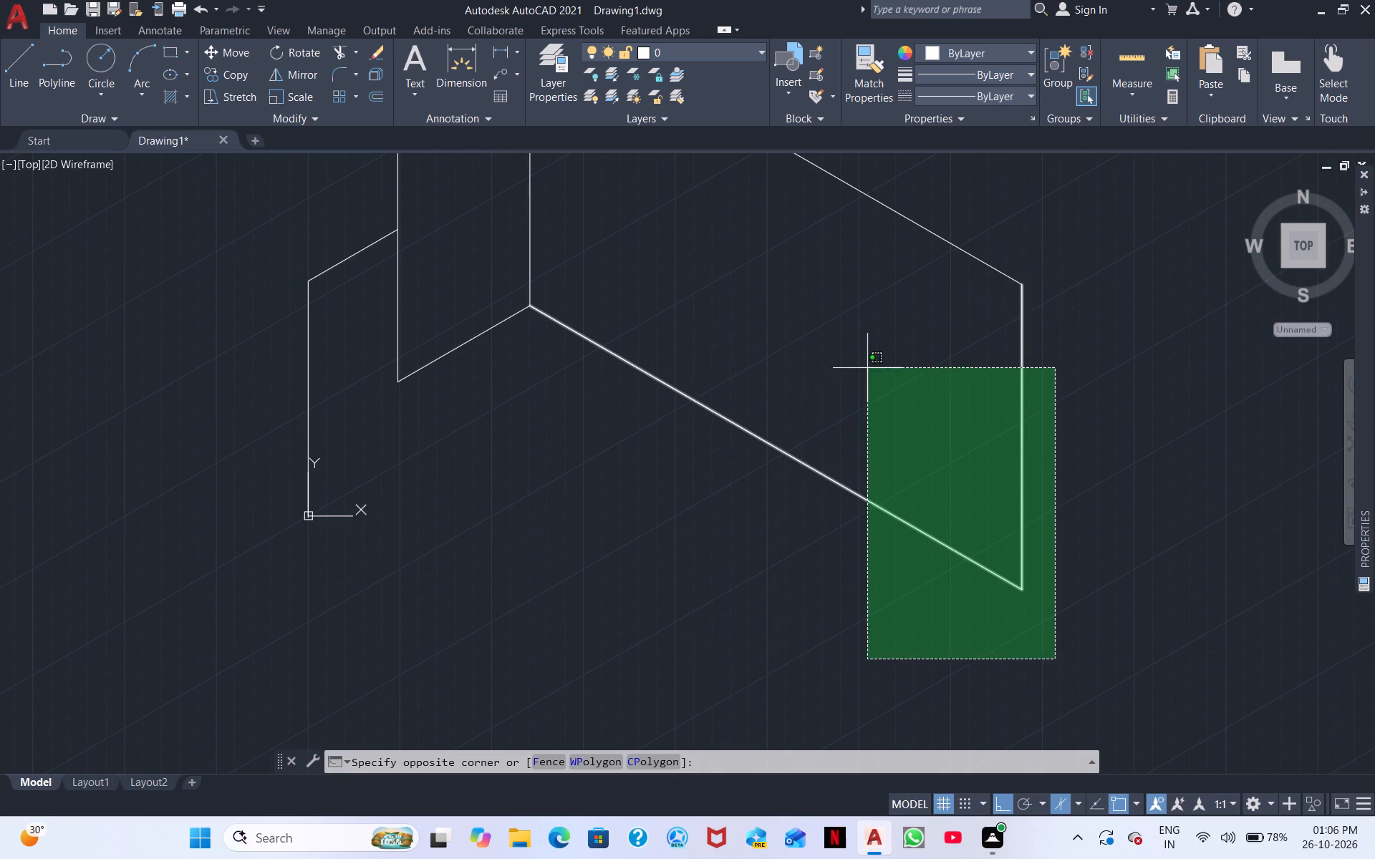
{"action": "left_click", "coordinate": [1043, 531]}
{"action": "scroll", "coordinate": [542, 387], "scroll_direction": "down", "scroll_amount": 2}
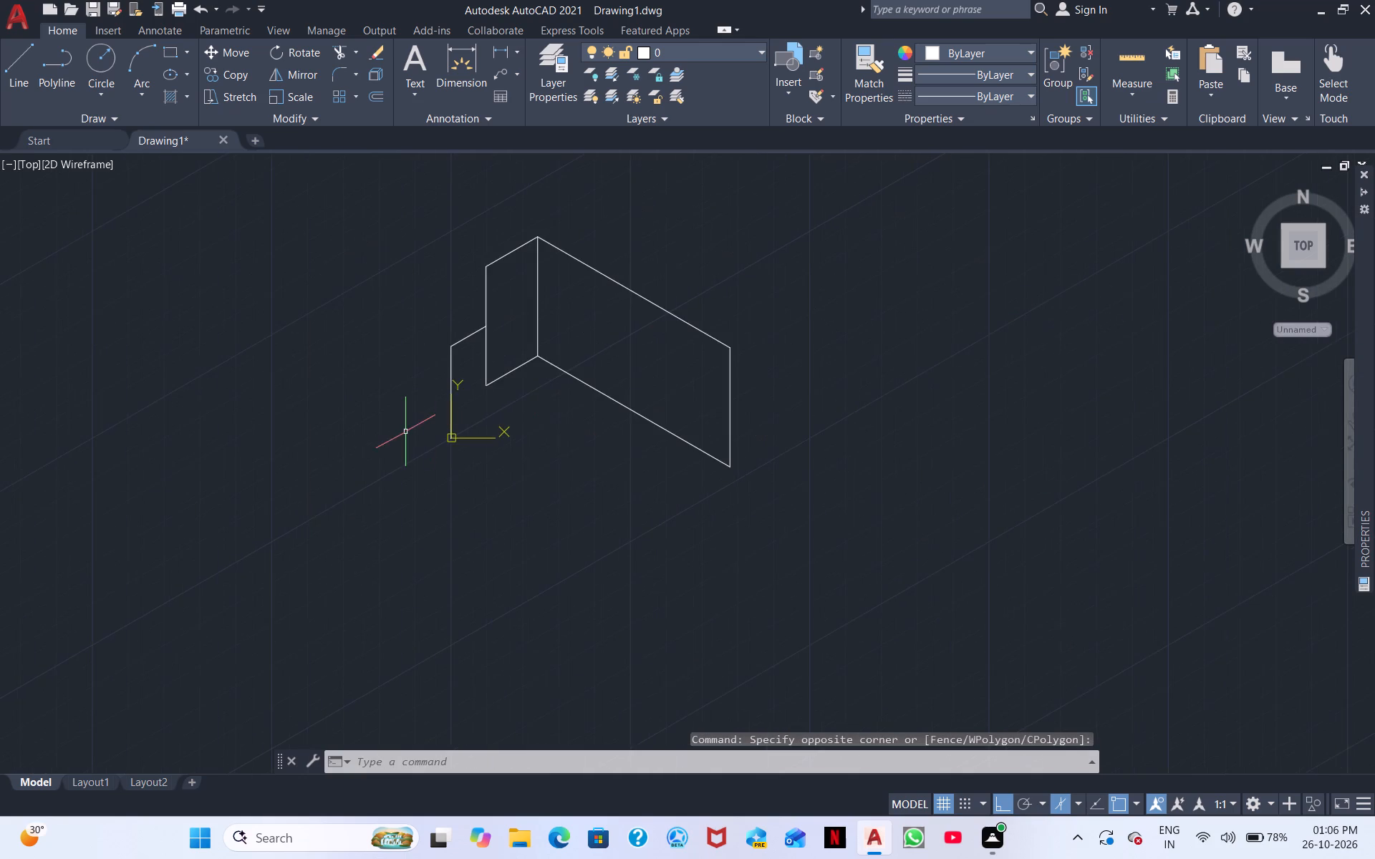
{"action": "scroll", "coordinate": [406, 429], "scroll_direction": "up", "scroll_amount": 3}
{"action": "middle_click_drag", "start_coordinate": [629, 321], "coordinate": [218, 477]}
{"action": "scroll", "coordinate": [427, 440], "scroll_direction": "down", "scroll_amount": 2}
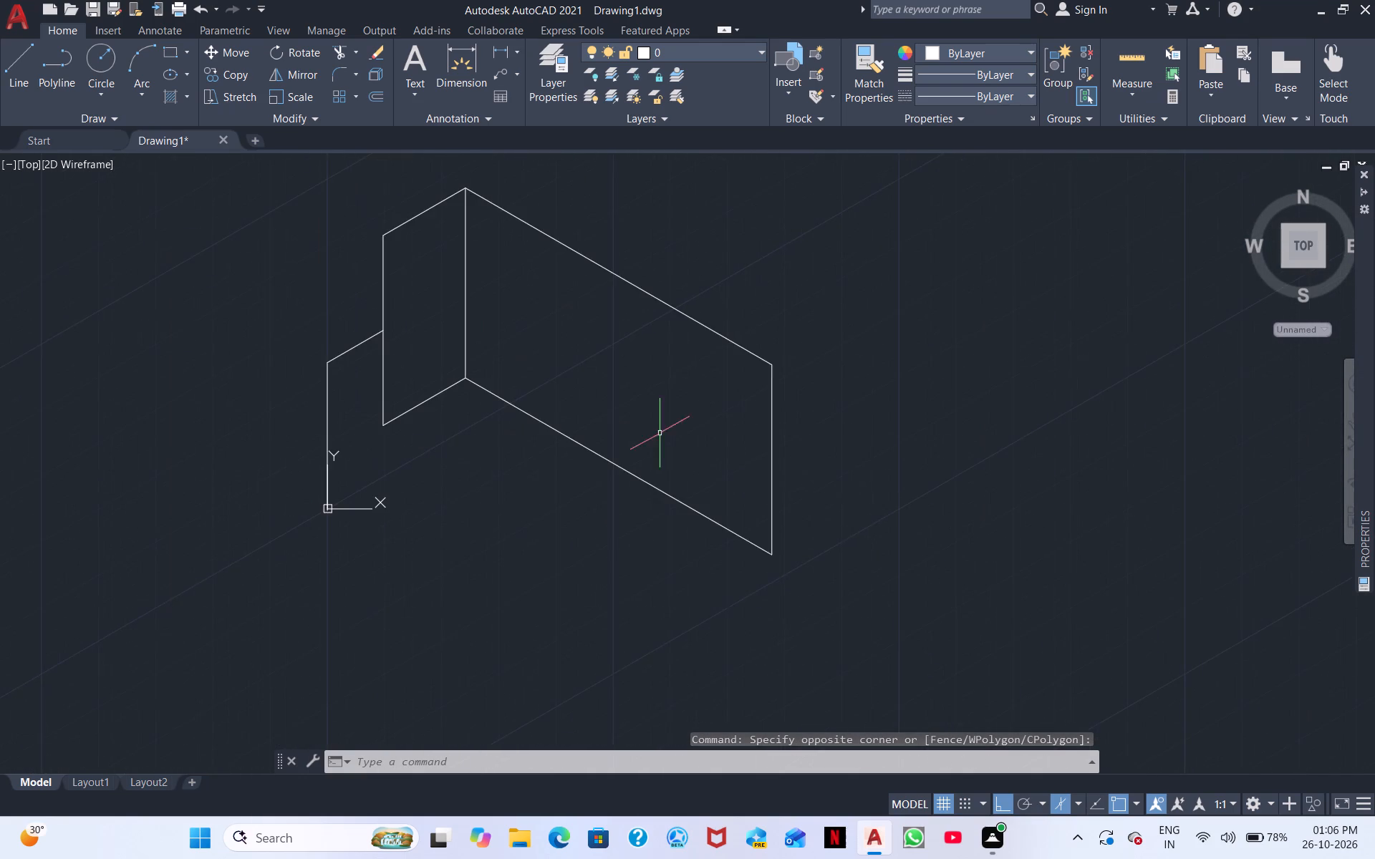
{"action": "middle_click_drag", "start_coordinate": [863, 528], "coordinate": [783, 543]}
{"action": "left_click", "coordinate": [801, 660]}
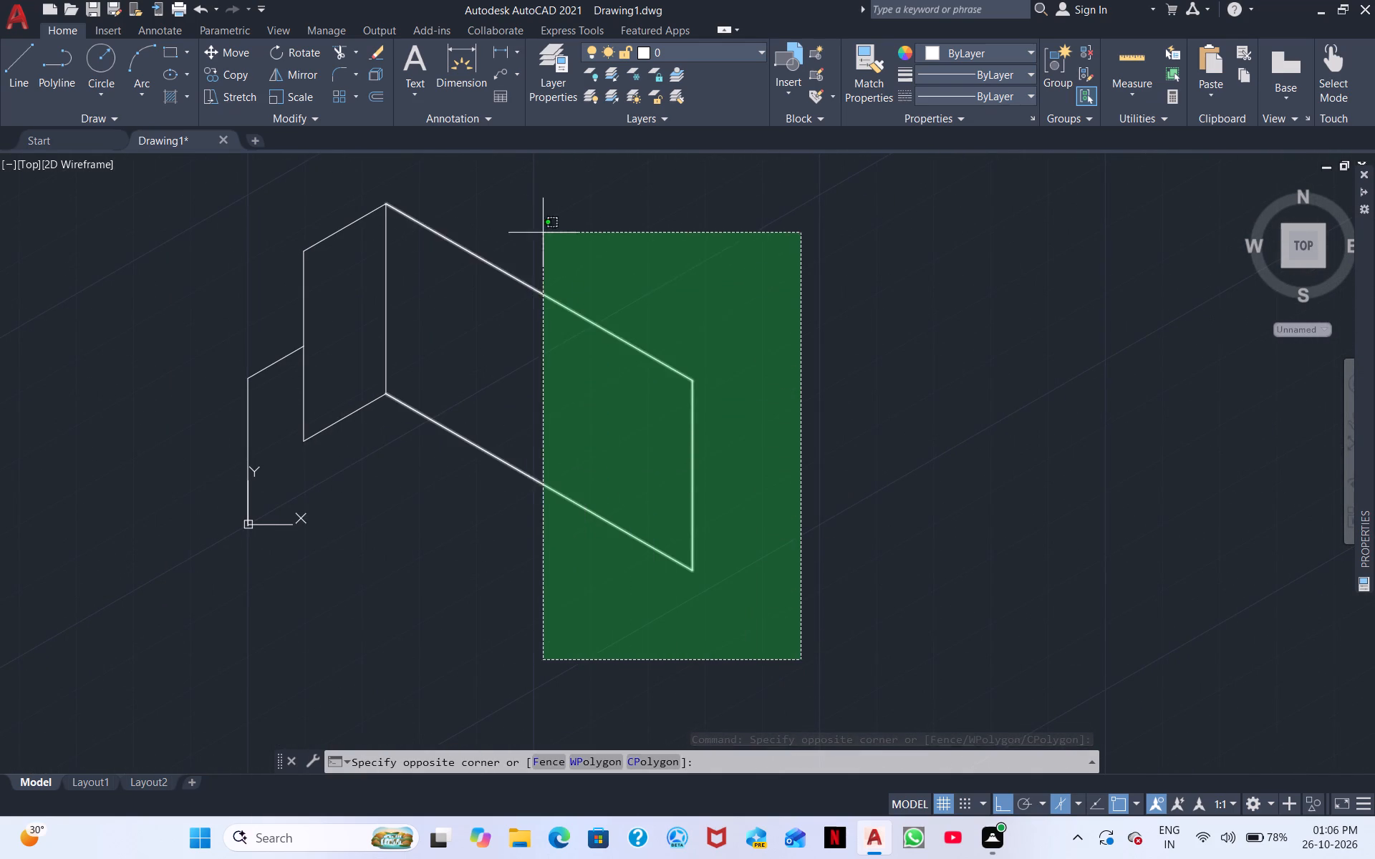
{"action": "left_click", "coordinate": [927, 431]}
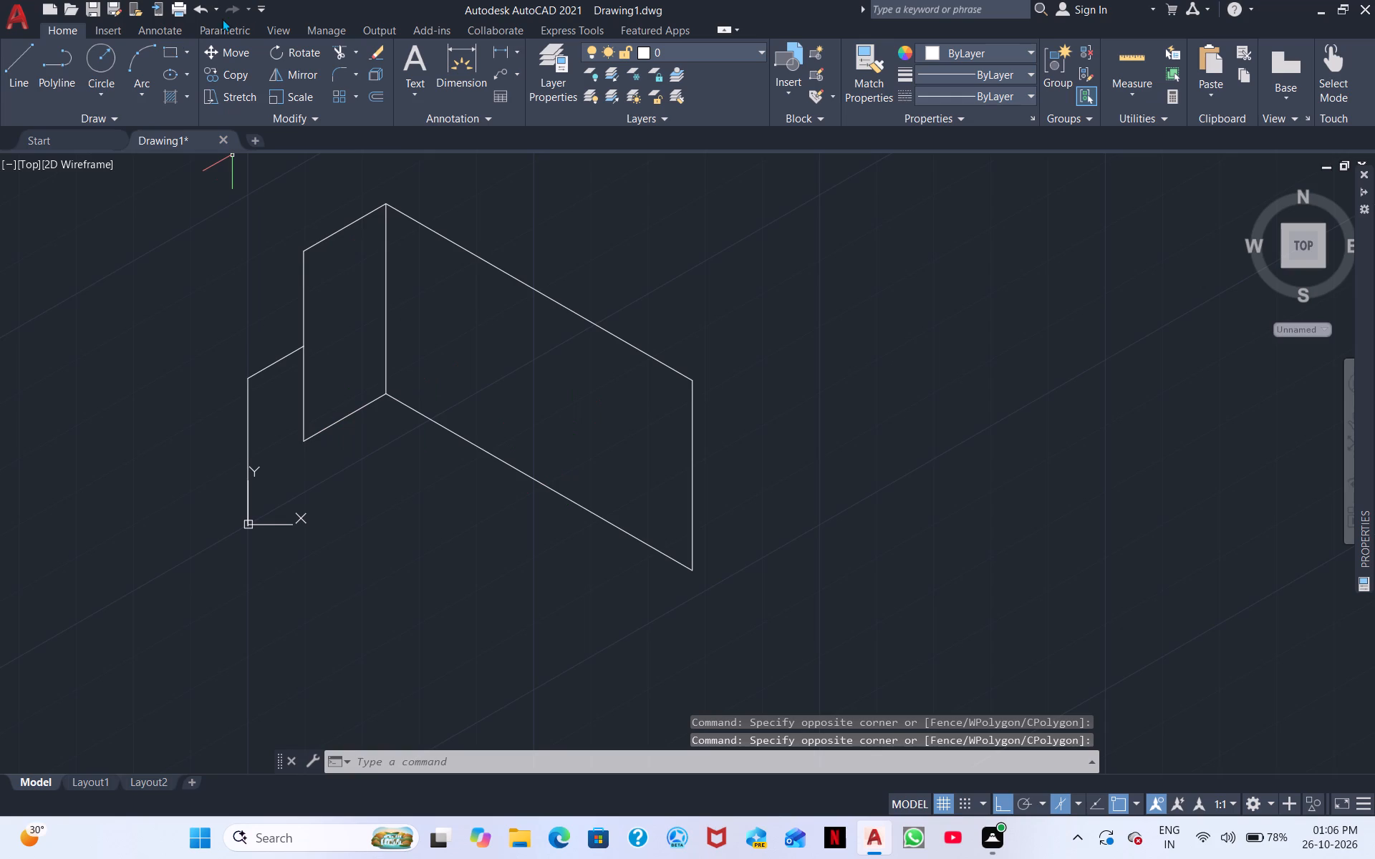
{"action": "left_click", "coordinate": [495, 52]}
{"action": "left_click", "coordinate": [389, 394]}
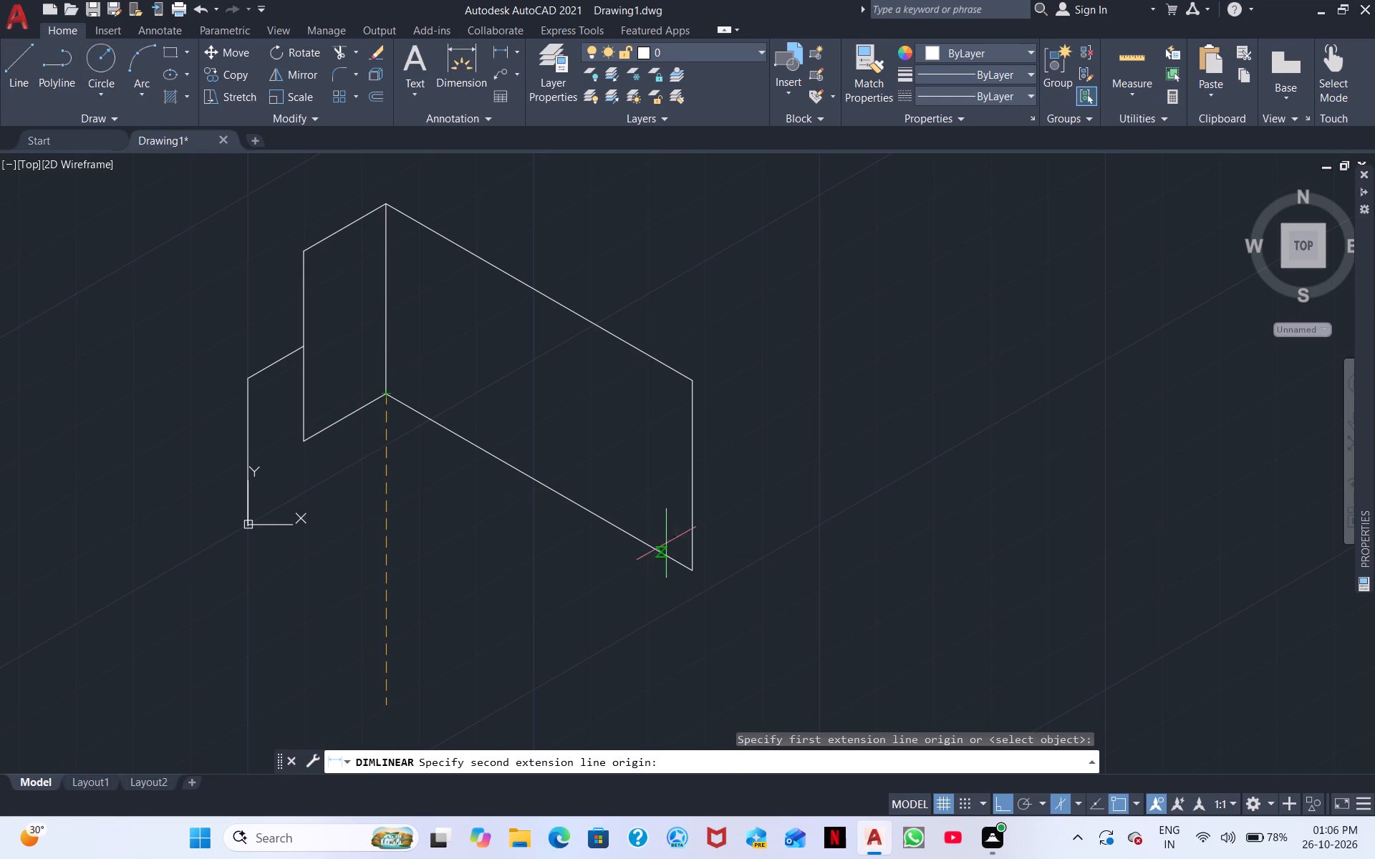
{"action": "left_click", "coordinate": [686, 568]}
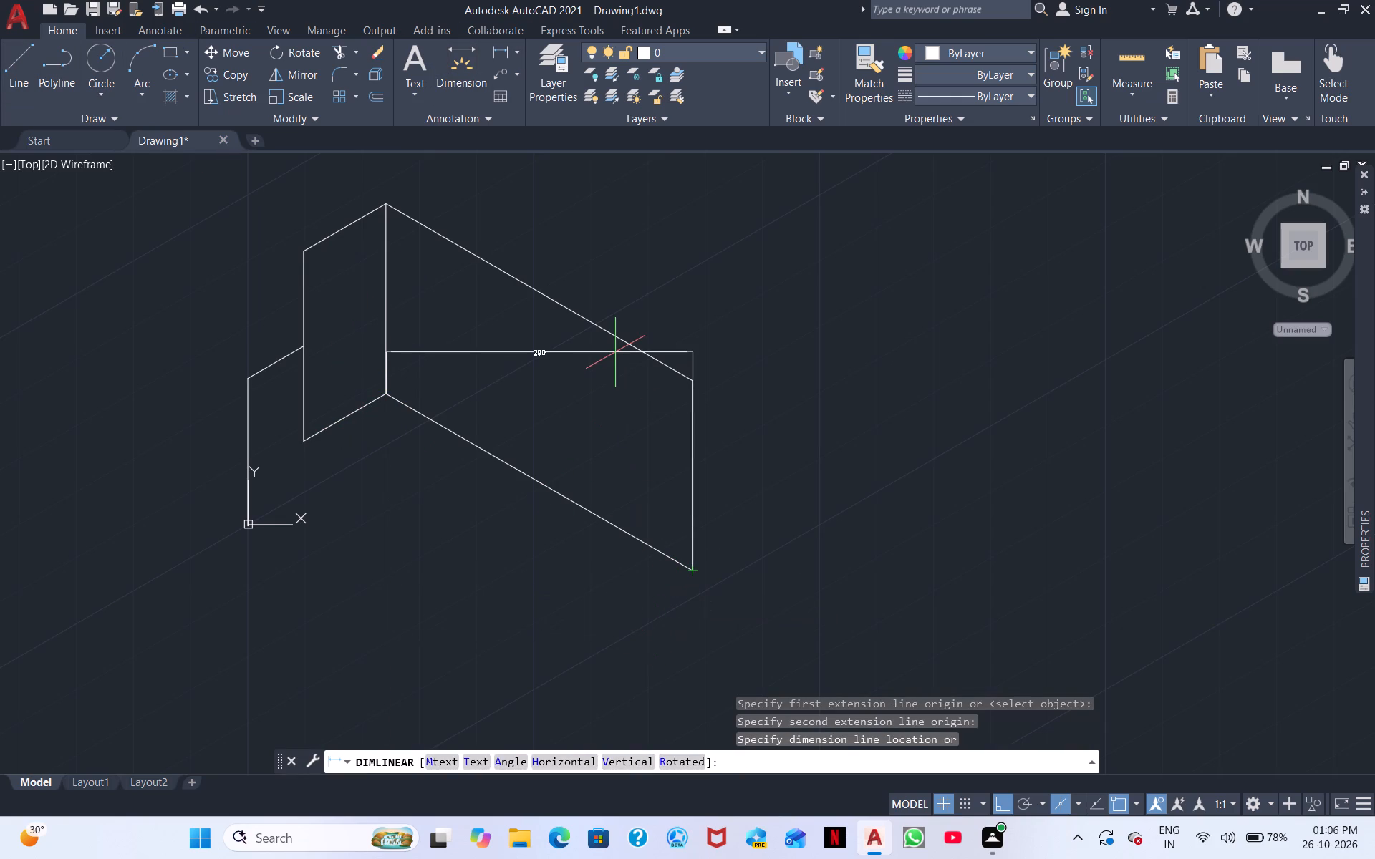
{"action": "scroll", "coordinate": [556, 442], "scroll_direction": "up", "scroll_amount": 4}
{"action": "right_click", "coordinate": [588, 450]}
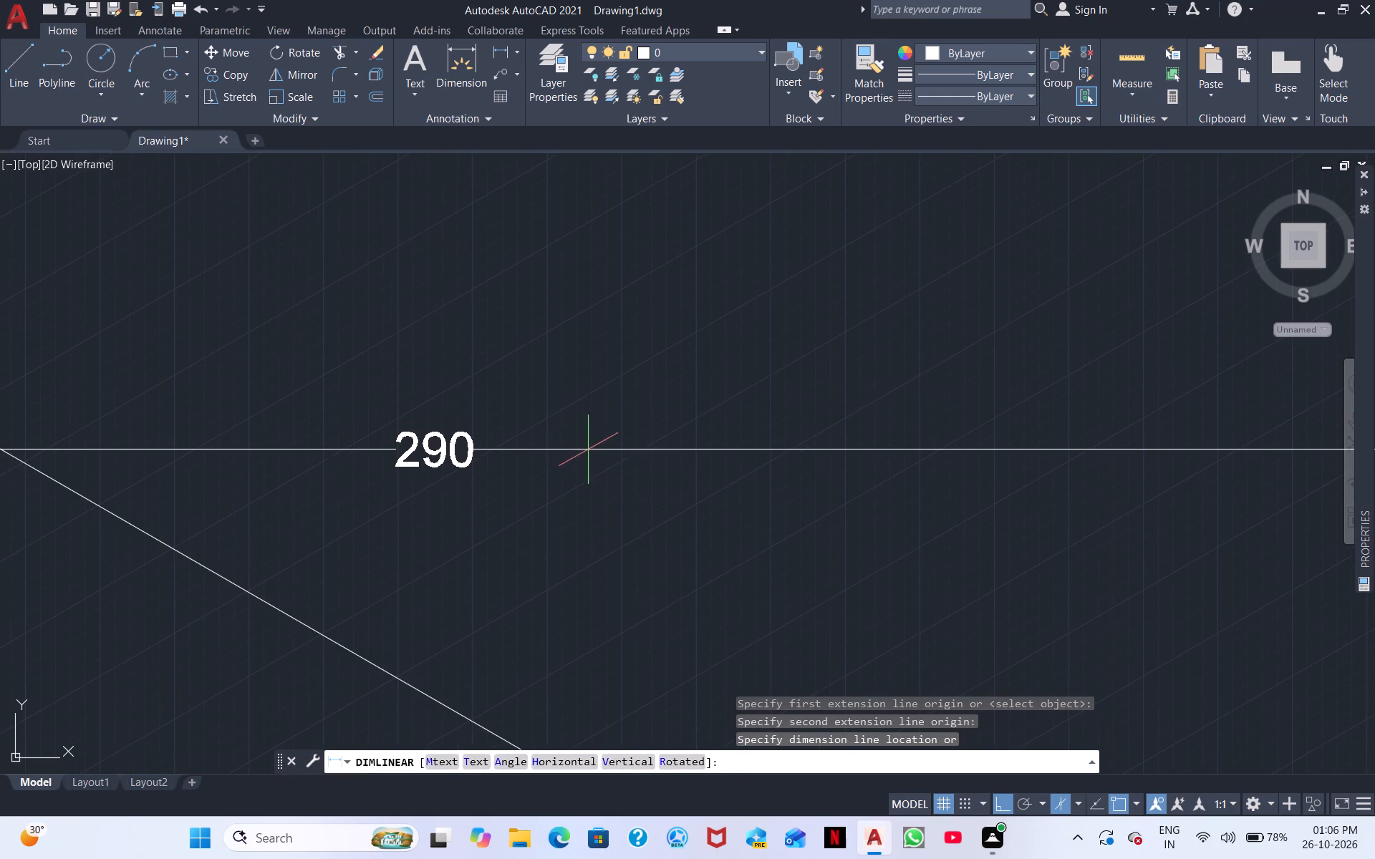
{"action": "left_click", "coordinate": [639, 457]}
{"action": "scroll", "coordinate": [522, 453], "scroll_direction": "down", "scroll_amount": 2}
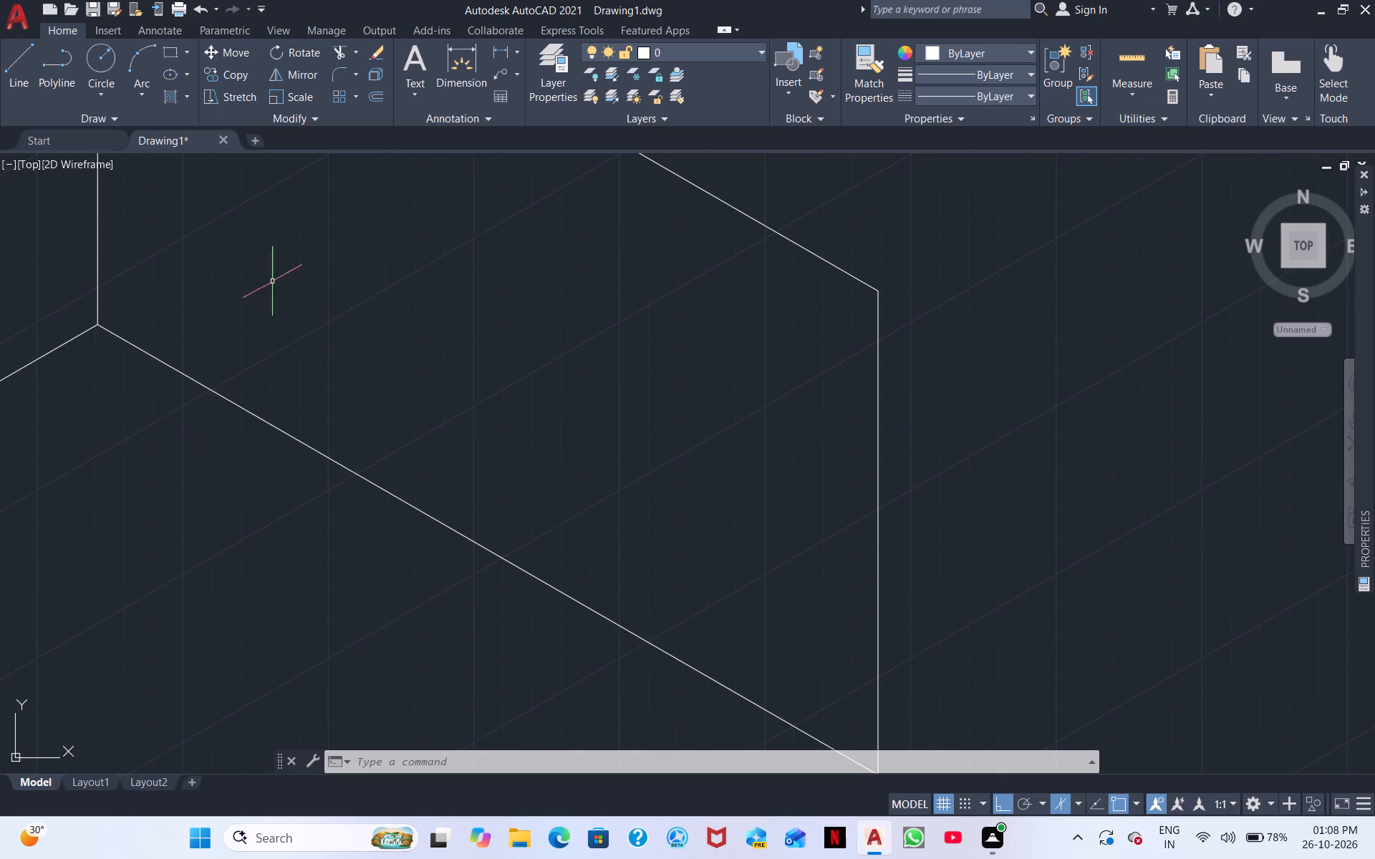
Draw a line 61 long at 30° from the upper end of the outer 180 vertical, continuing 90 straight down.
{"action": "scroll", "coordinate": [962, 200], "scroll_direction": "down", "scroll_amount": 2}
{"action": "middle_click_drag", "start_coordinate": [619, 283], "coordinate": [442, 360]}
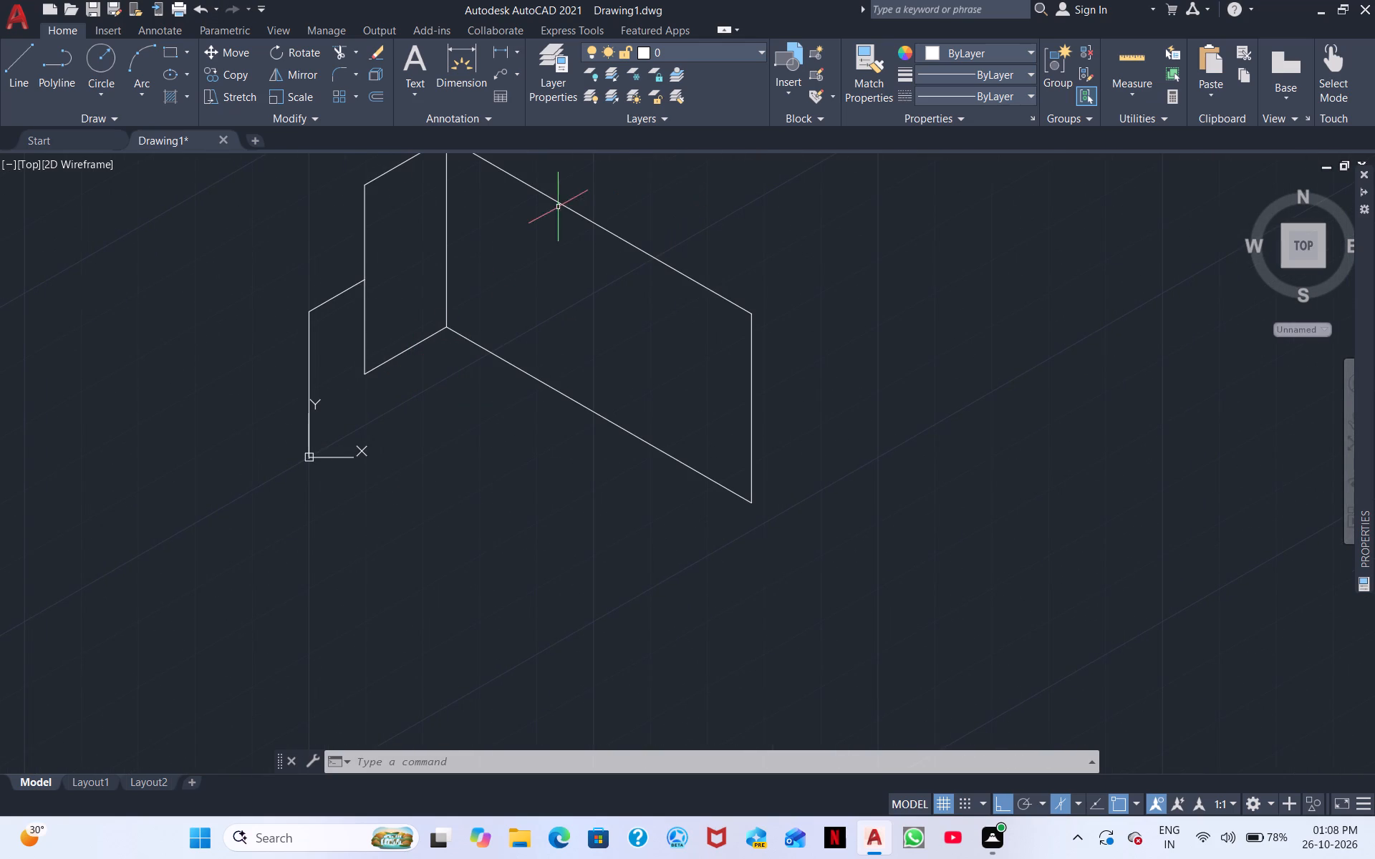
{"action": "left_click", "coordinate": [12, 69]}
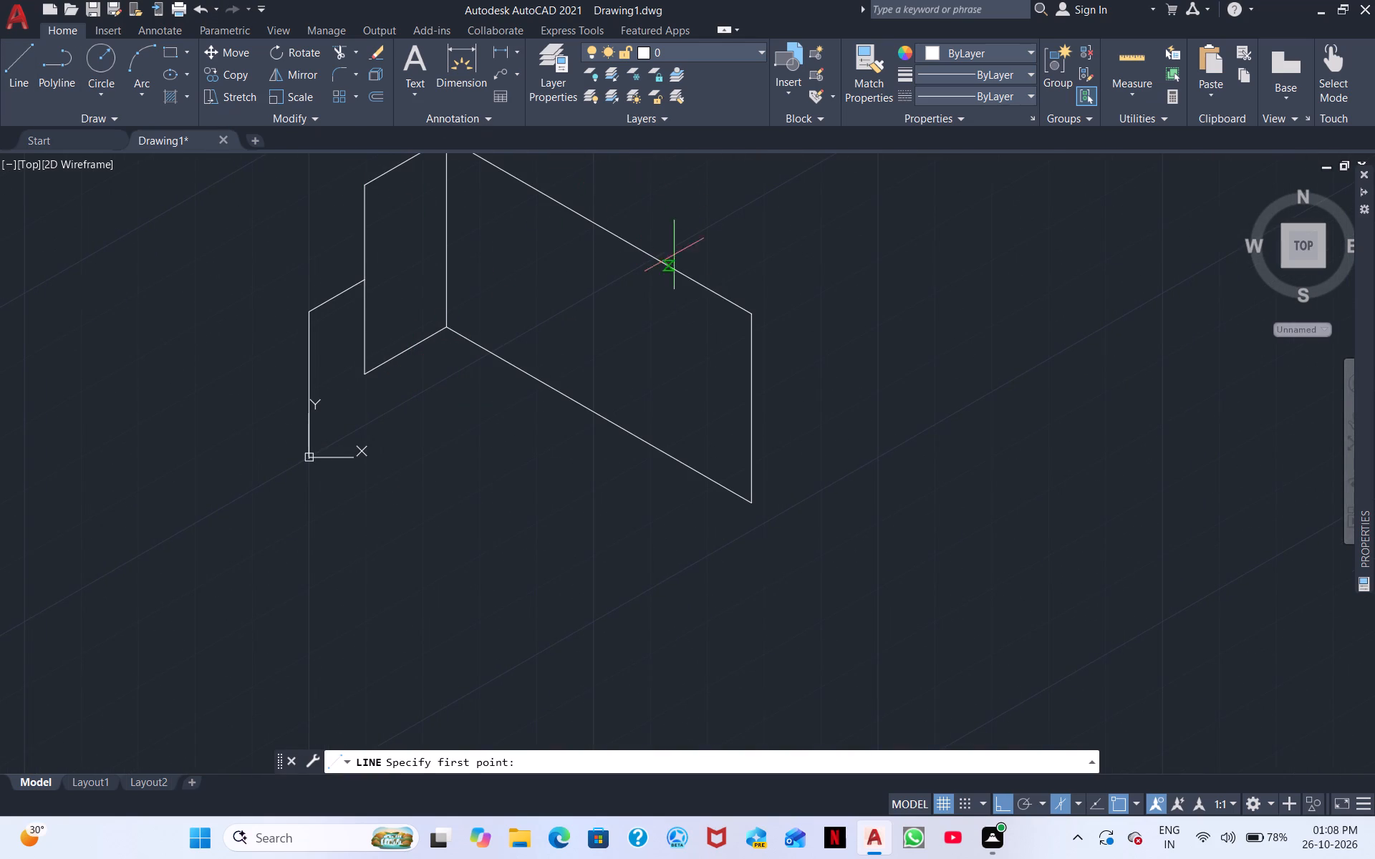
{"action": "left_click", "coordinate": [753, 316]}
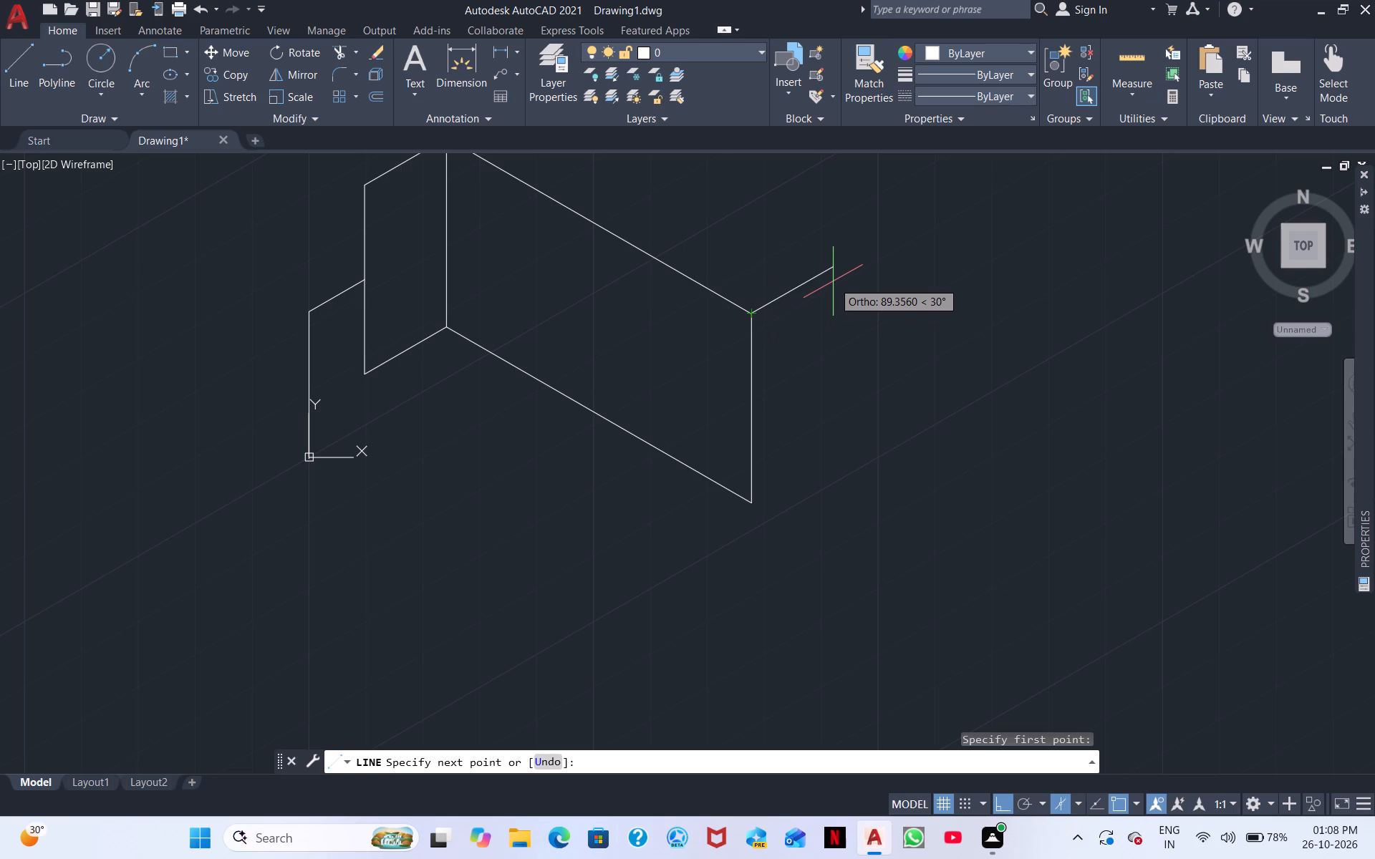
{"action": "type", "text": "61"}
{"action": "key", "text": "Return"}
{"action": "middle_click_drag", "start_coordinate": [811, 493], "coordinate": [775, 327]}
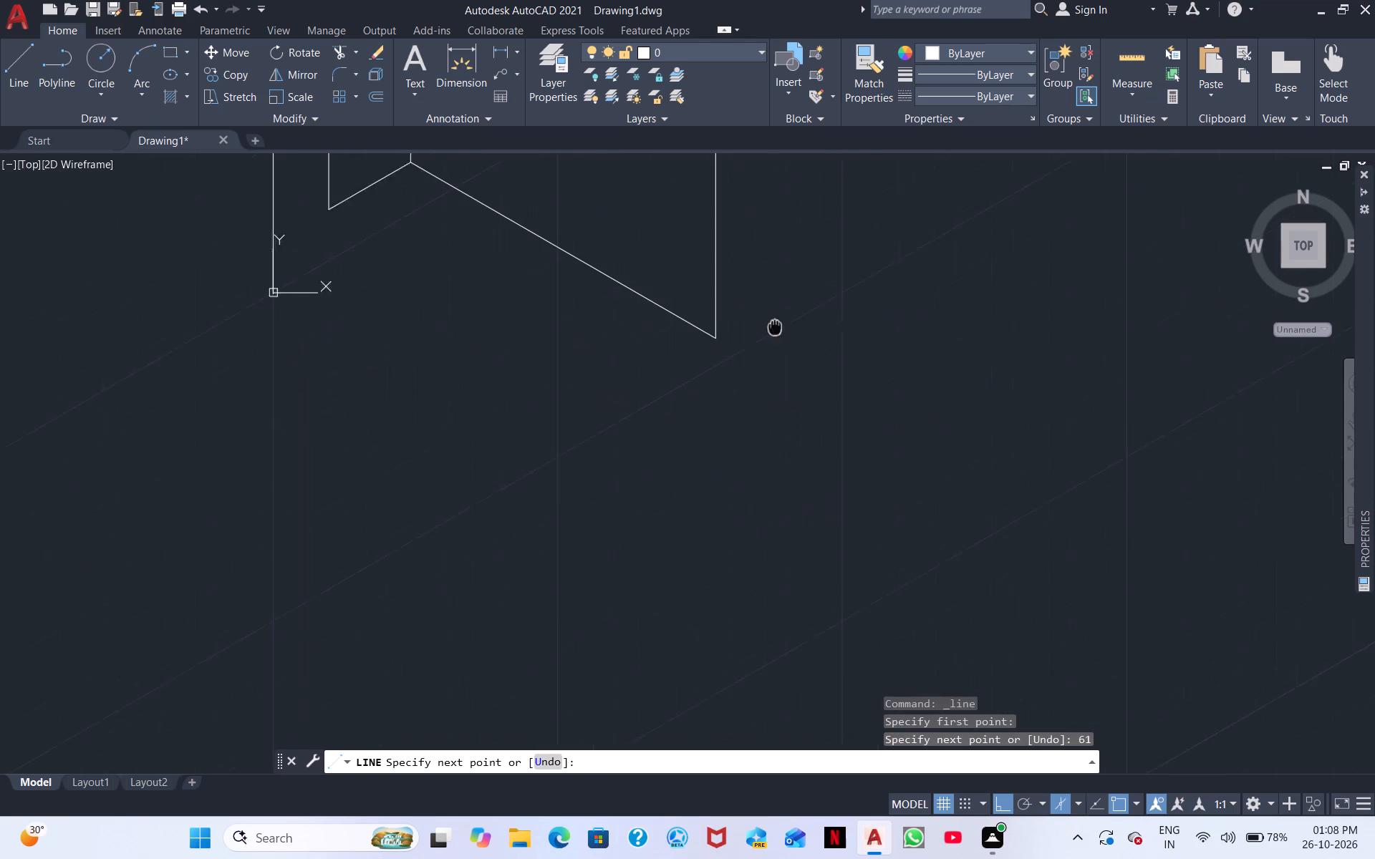
{"action": "middle_click_drag", "start_coordinate": [775, 327], "coordinate": [771, 307]}
{"action": "type", "text": "90"}
{"action": "key", "text": "Return"}
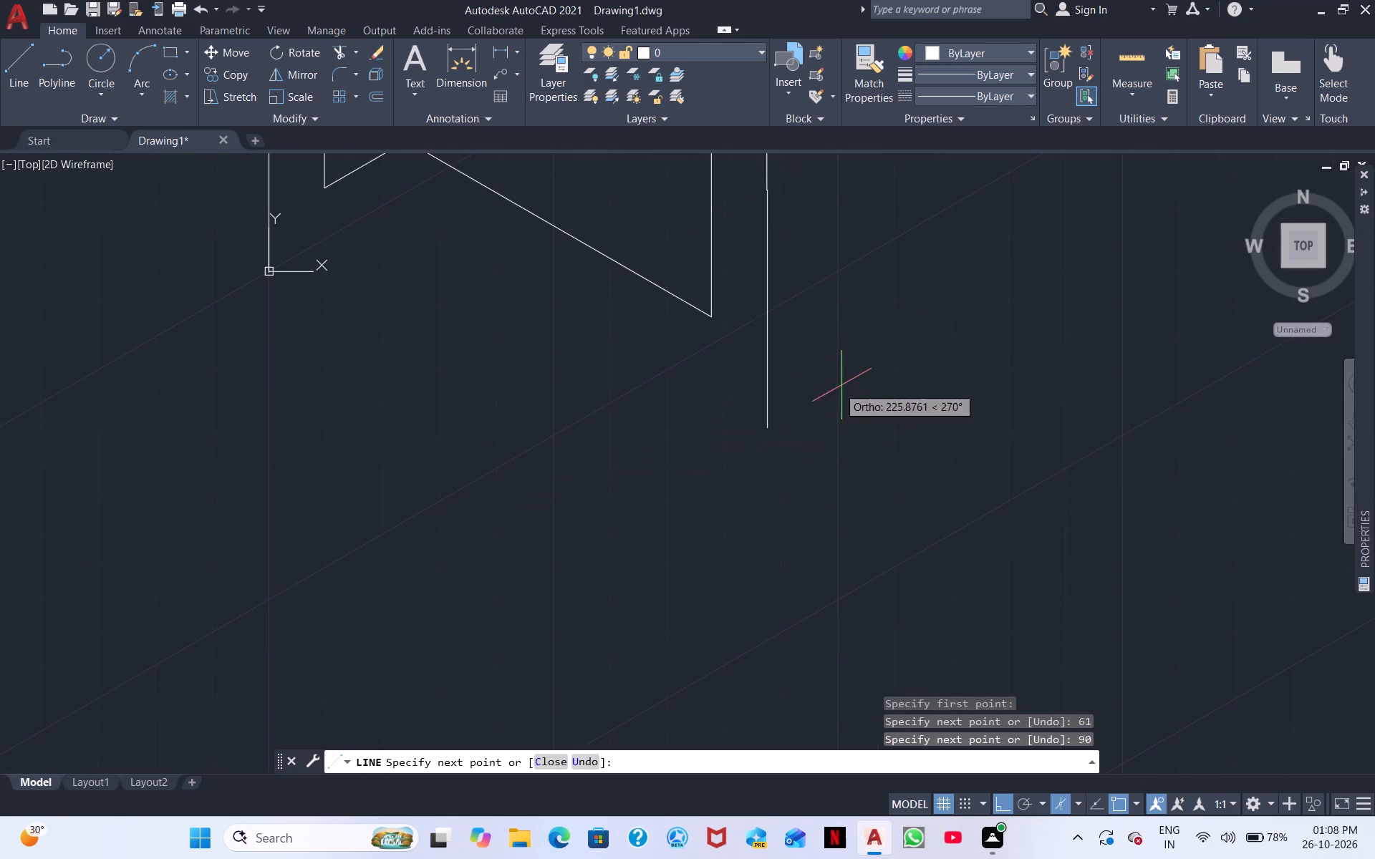
Continue the line another 90 straight down, join it to the lower end of the 180 vertical, and end the command.
{"action": "scroll", "coordinate": [784, 205], "scroll_direction": "down", "scroll_amount": 2}
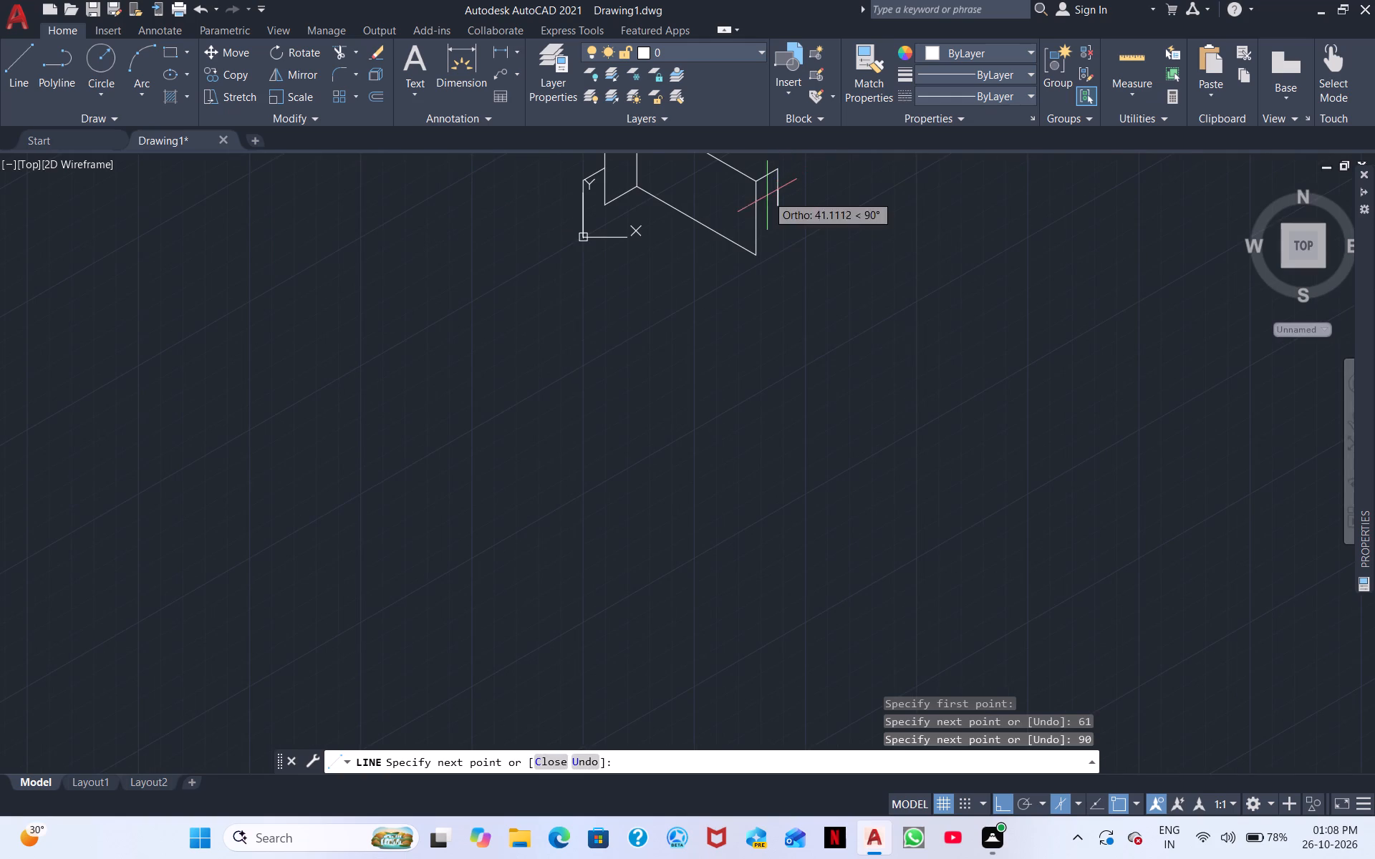
{"action": "scroll", "coordinate": [767, 200], "scroll_direction": "down", "scroll_amount": 1}
{"action": "scroll", "coordinate": [785, 230], "scroll_direction": "up", "scroll_amount": 4}
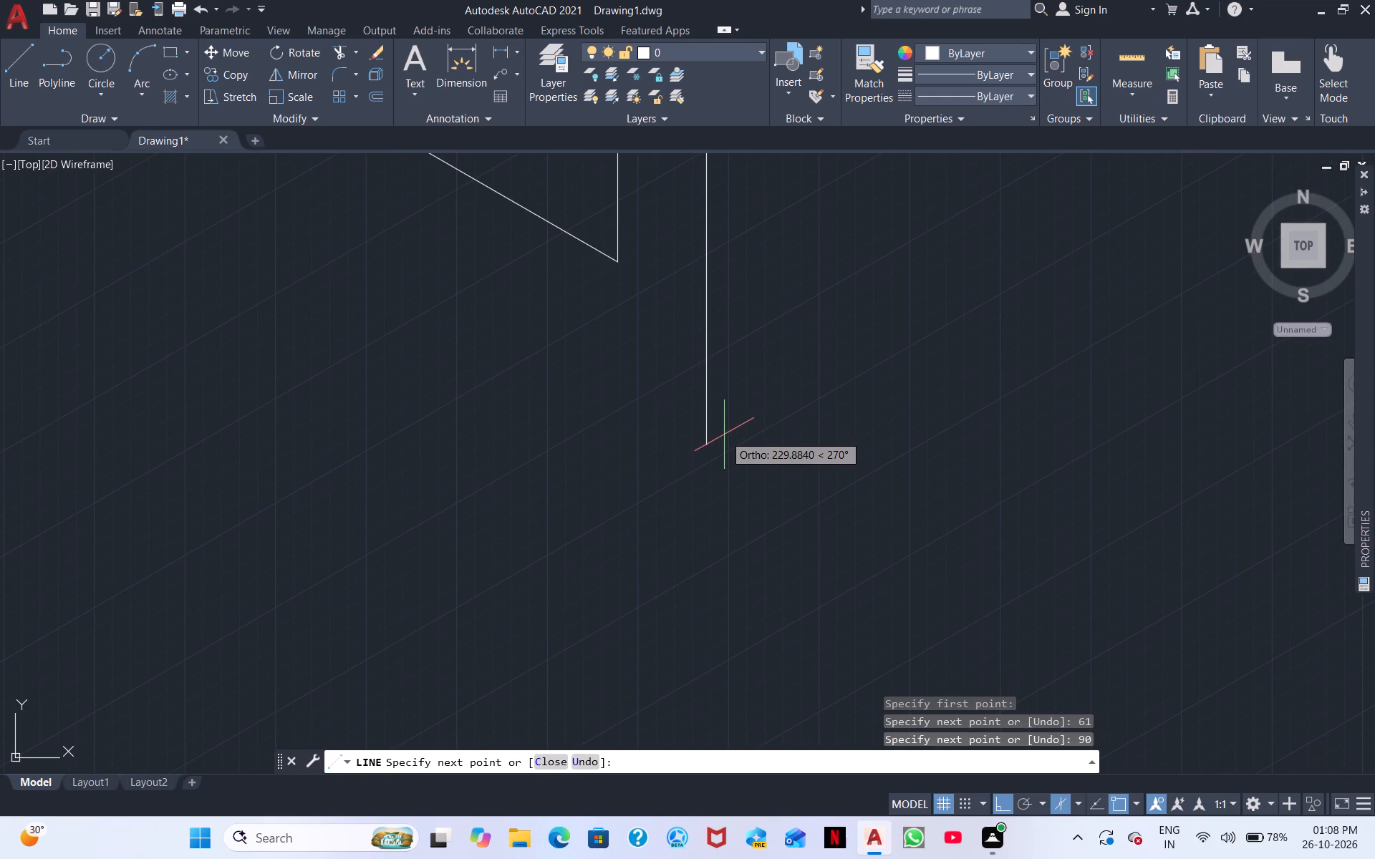
{"action": "type", "text": "90"}
{"action": "key", "text": "Return"}
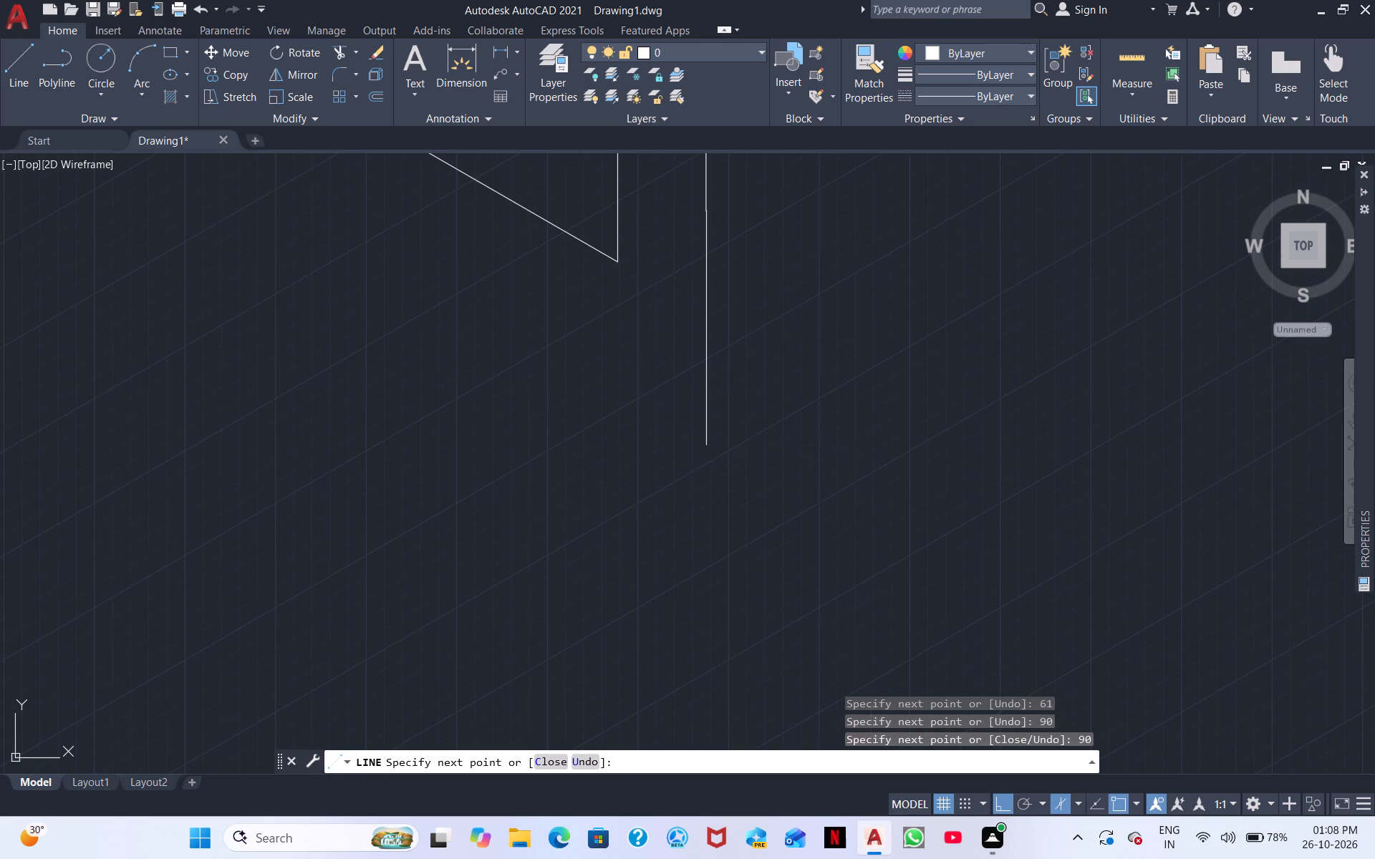
{"action": "left_click", "coordinate": [617, 267]}
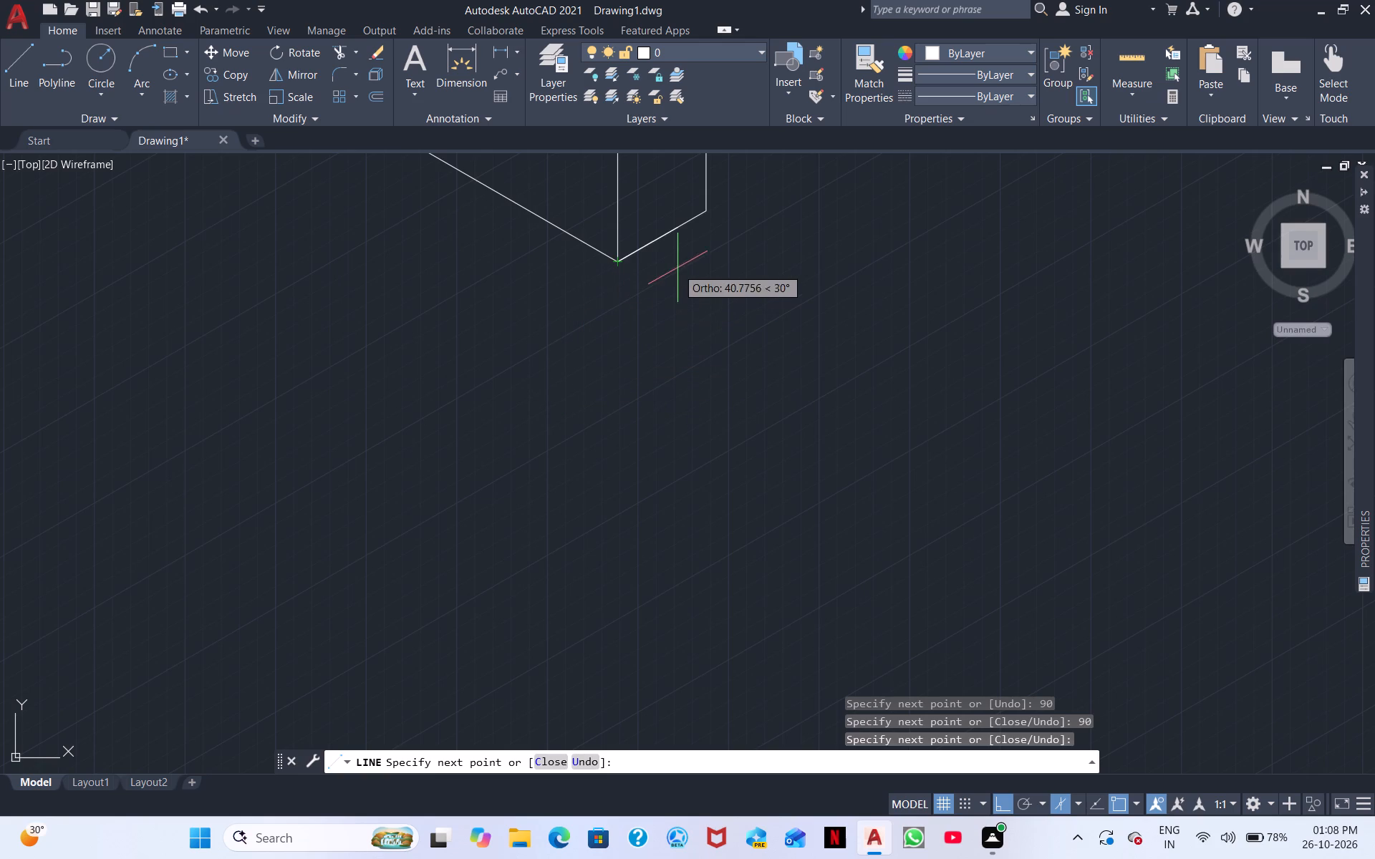
{"action": "right_click", "coordinate": [622, 352]}
{"action": "left_click", "coordinate": [680, 361]}
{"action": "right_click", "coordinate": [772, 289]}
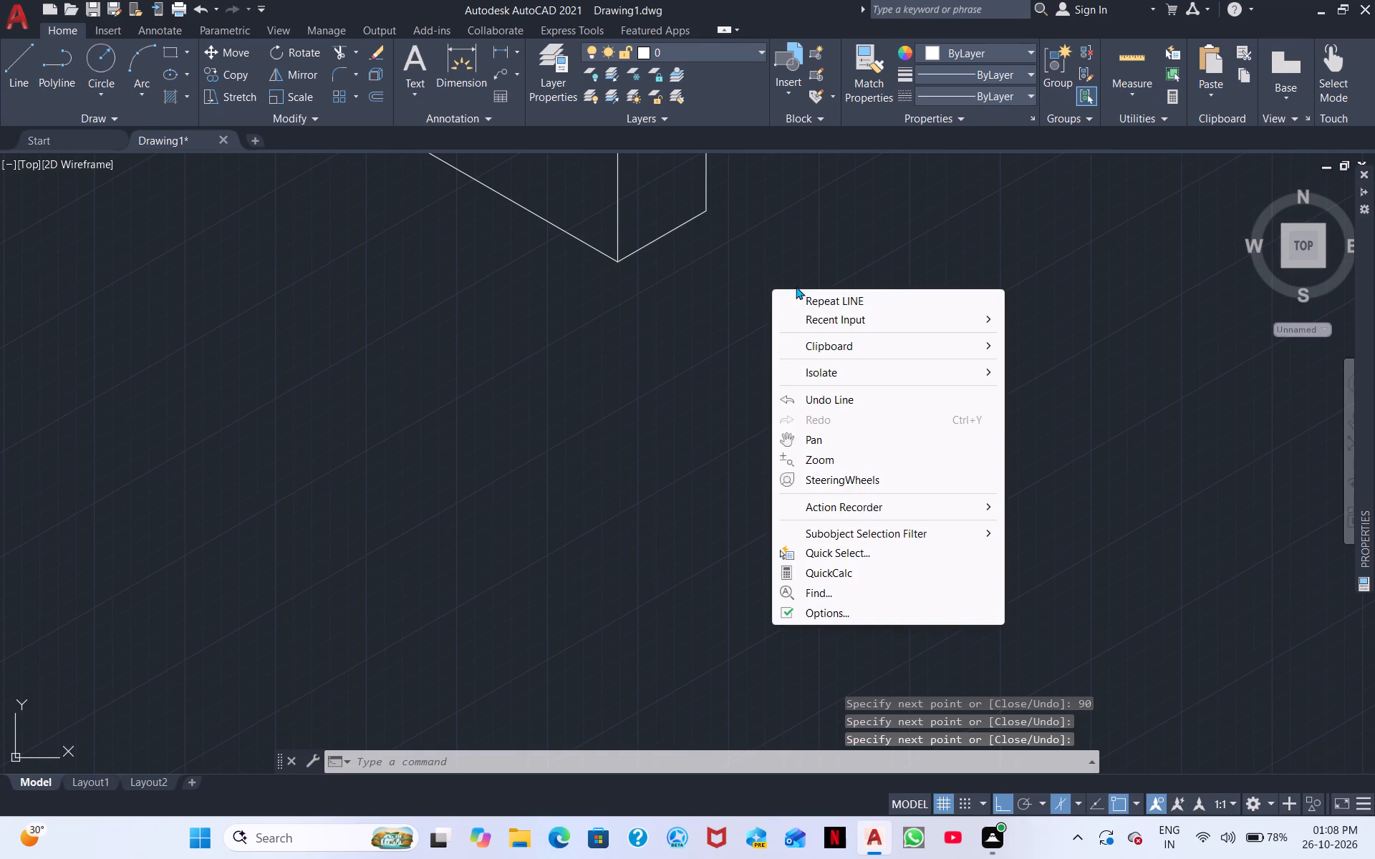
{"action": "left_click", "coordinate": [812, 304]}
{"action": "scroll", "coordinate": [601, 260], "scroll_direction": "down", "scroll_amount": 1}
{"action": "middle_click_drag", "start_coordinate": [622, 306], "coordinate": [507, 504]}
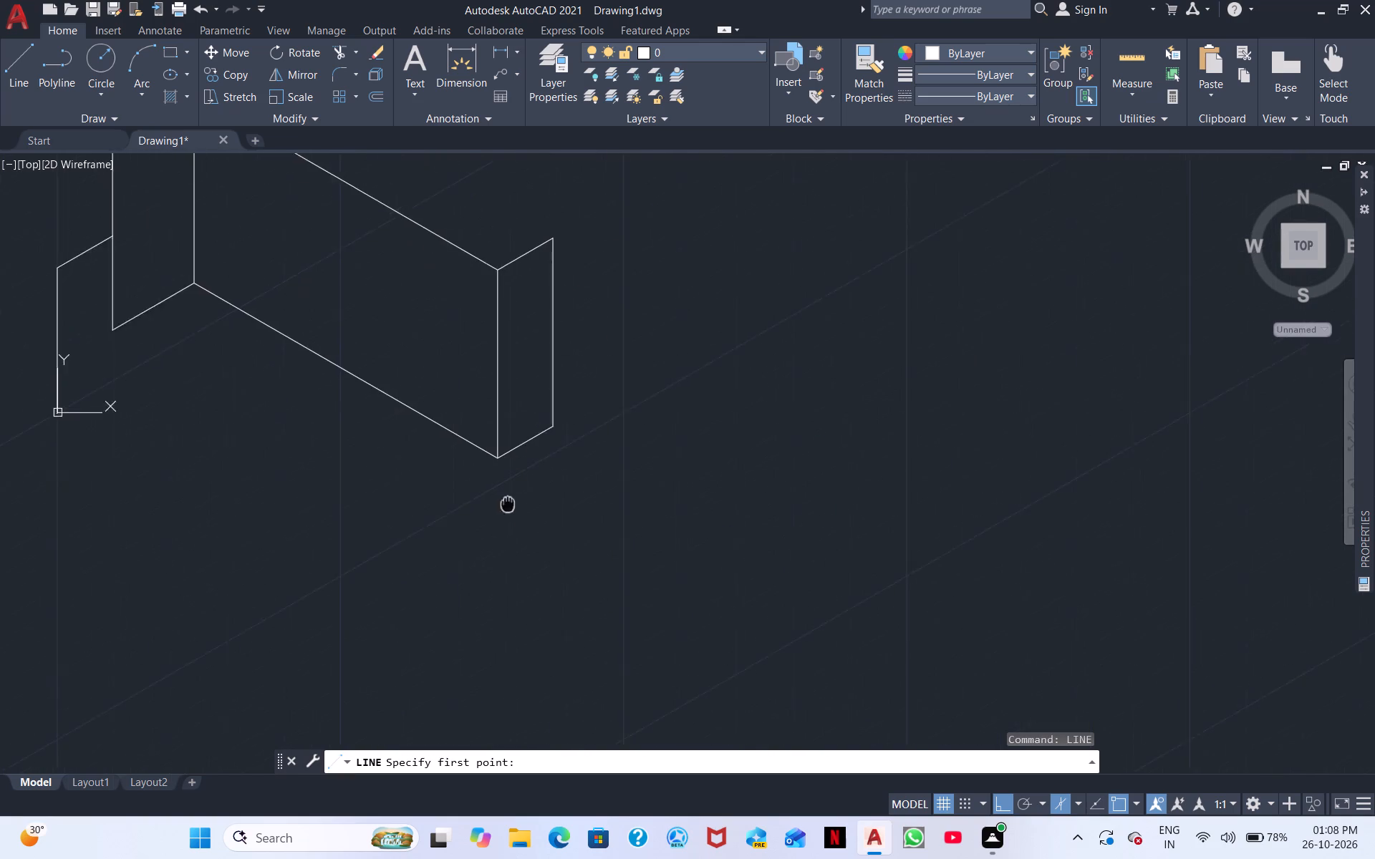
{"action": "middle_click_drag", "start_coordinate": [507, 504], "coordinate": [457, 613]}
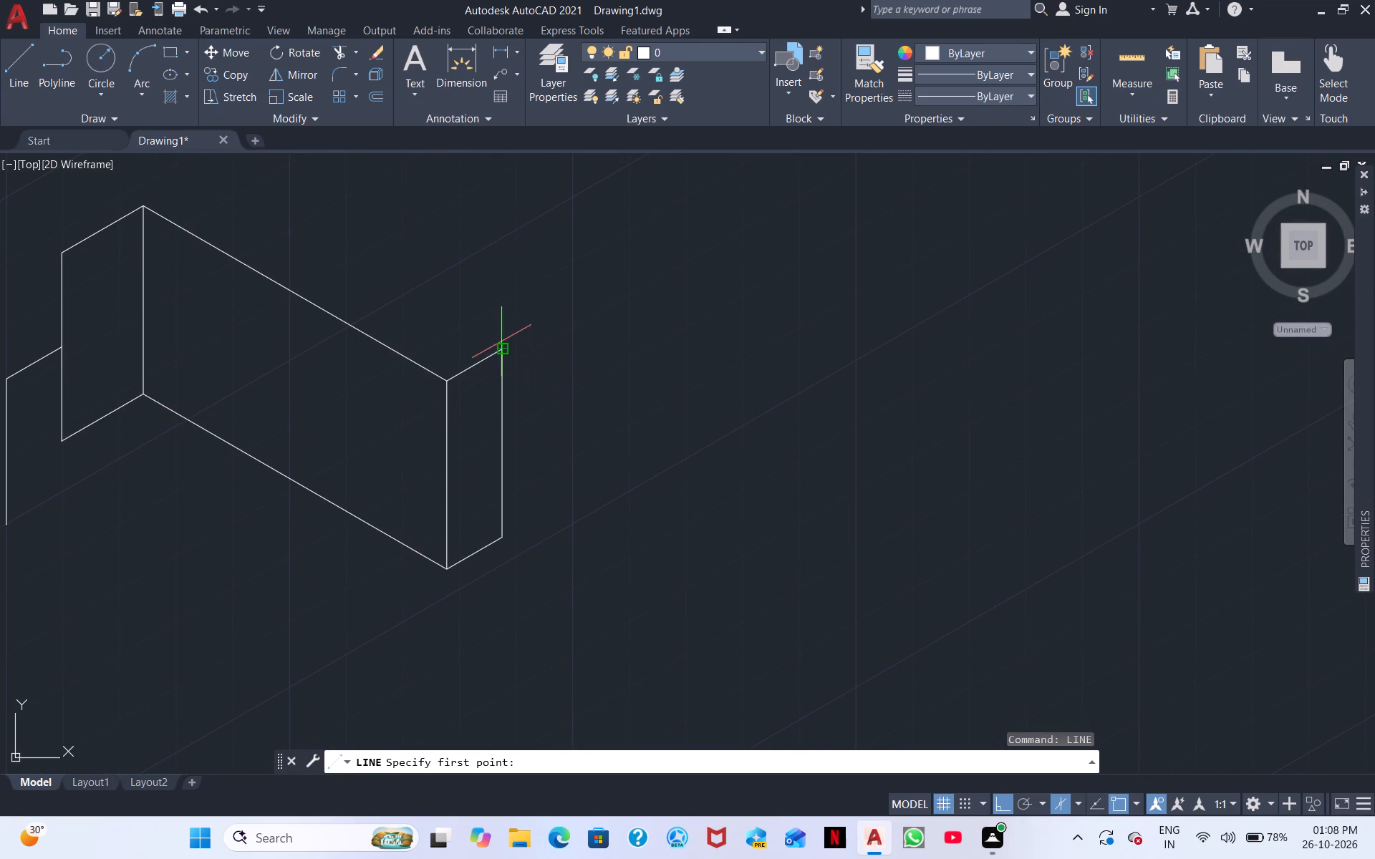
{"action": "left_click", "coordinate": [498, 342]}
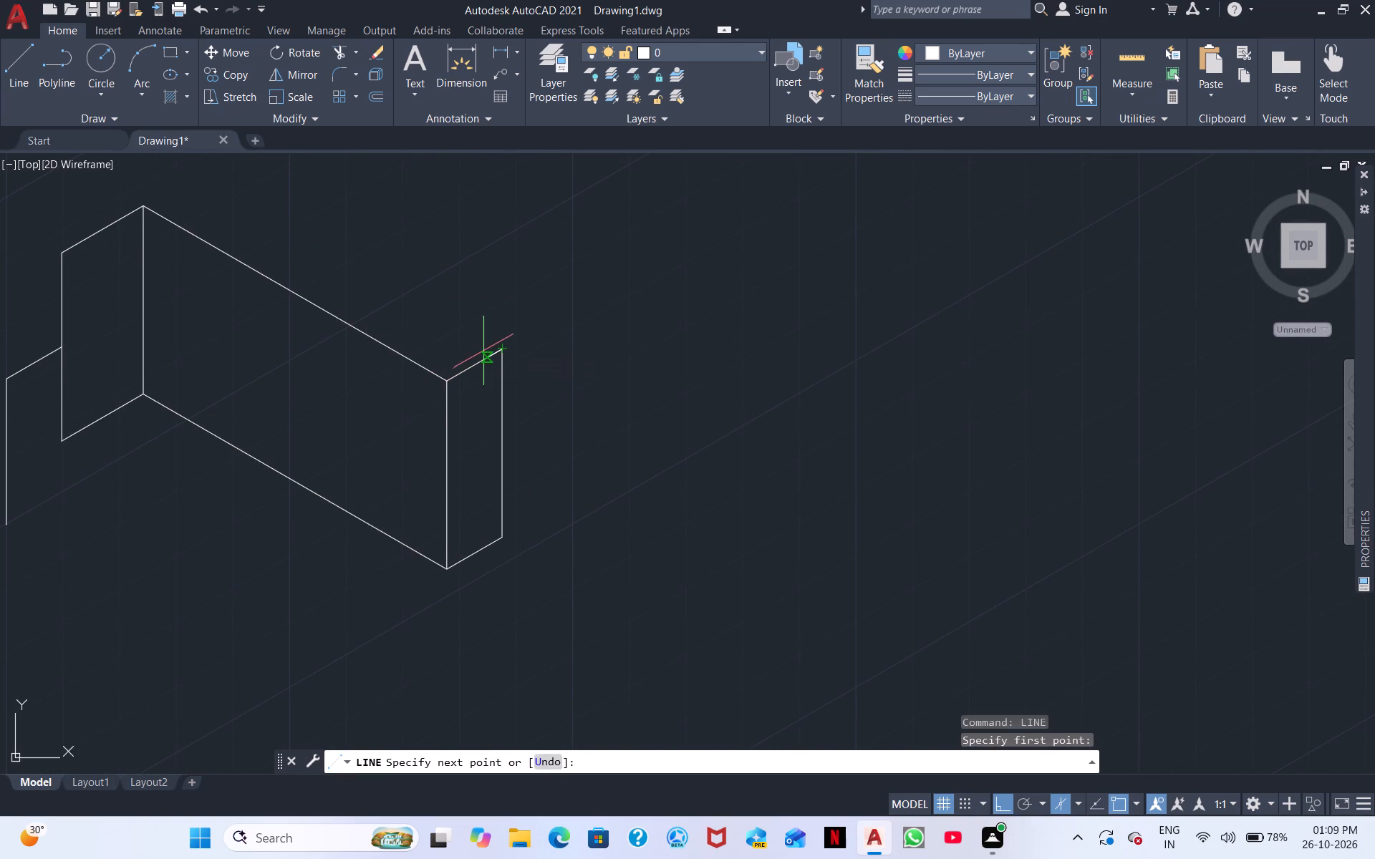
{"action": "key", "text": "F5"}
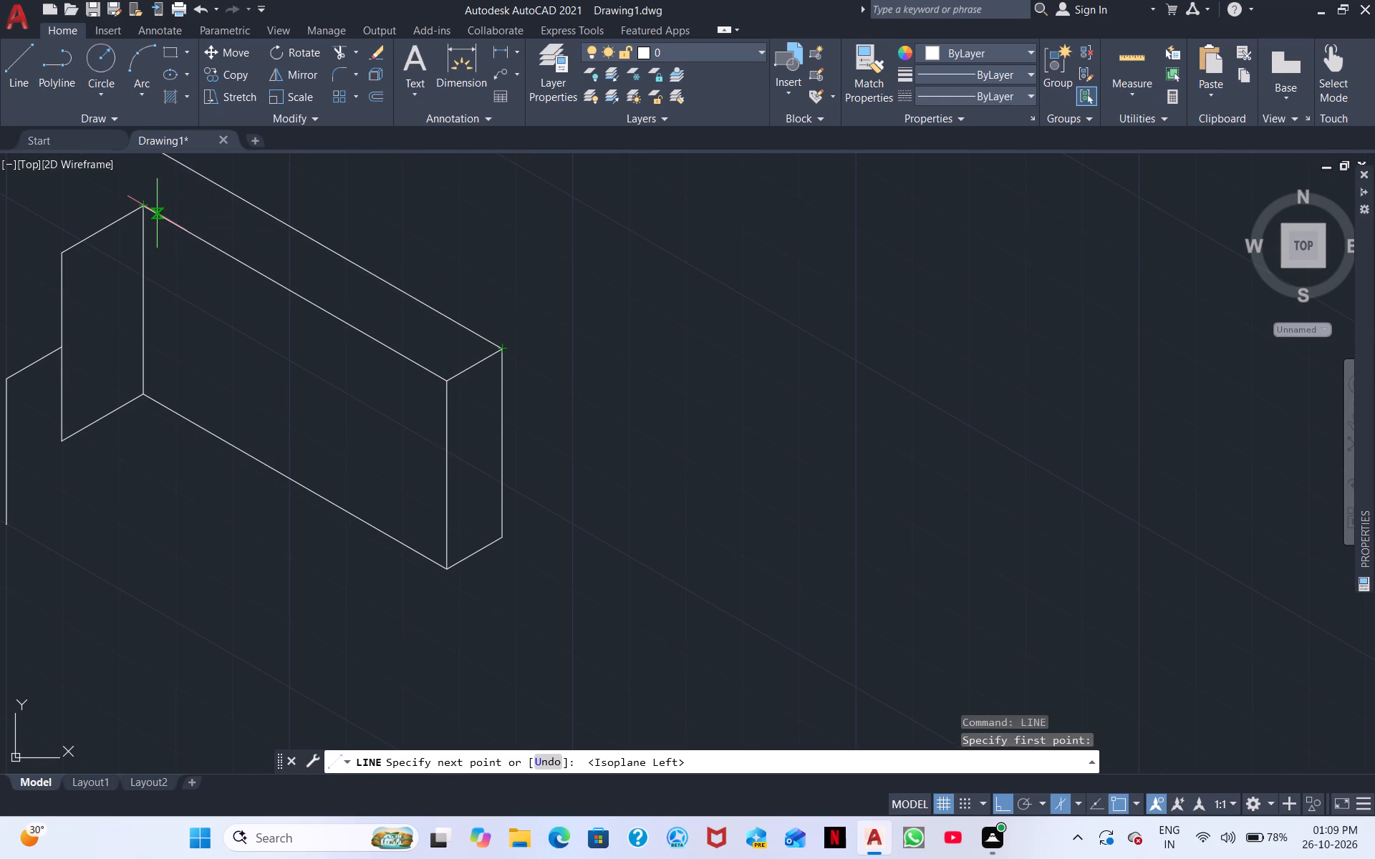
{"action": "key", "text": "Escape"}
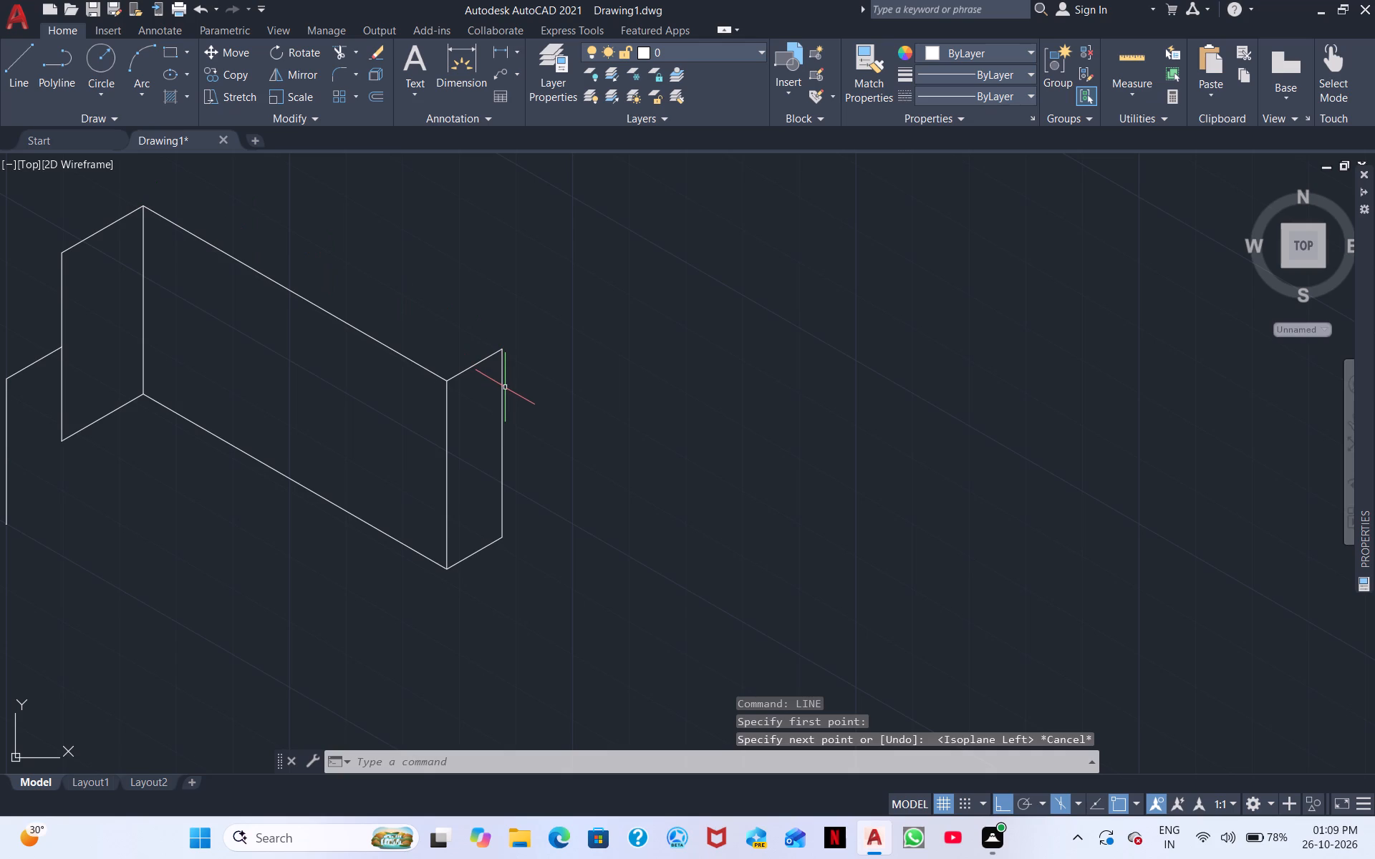
From the end face's lower outer corner, draw a line 90 straight down, continuing 61 long at 210° on the top isoplane.
{"action": "scroll", "coordinate": [509, 404], "scroll_direction": "up", "scroll_amount": 1}
{"action": "scroll", "coordinate": [509, 404], "scroll_direction": "down", "scroll_amount": 2}
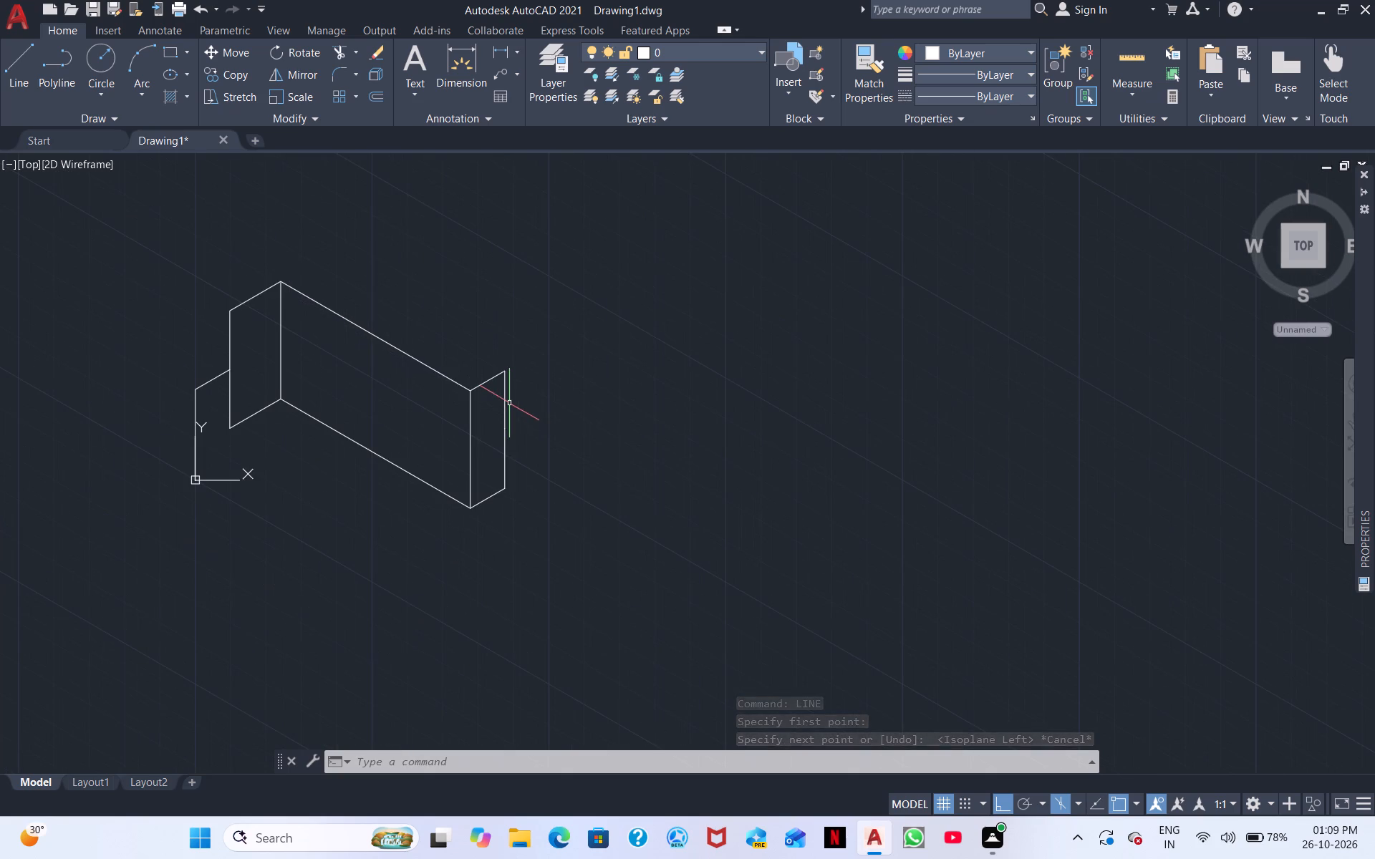
{"action": "middle_click_drag", "start_coordinate": [584, 437], "coordinate": [545, 338]}
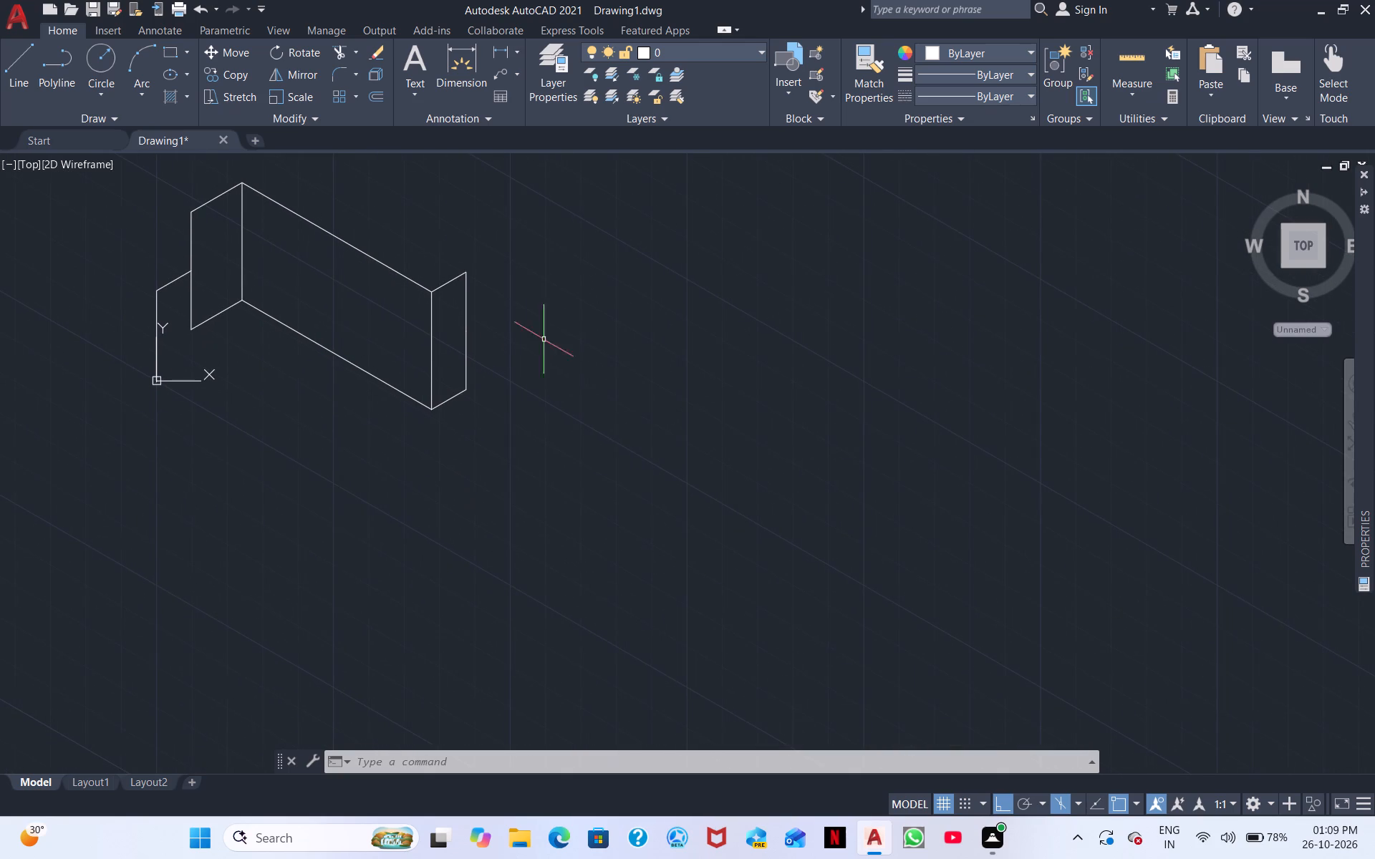
{"action": "right_click", "coordinate": [642, 410]}
{"action": "left_click", "coordinate": [692, 418]}
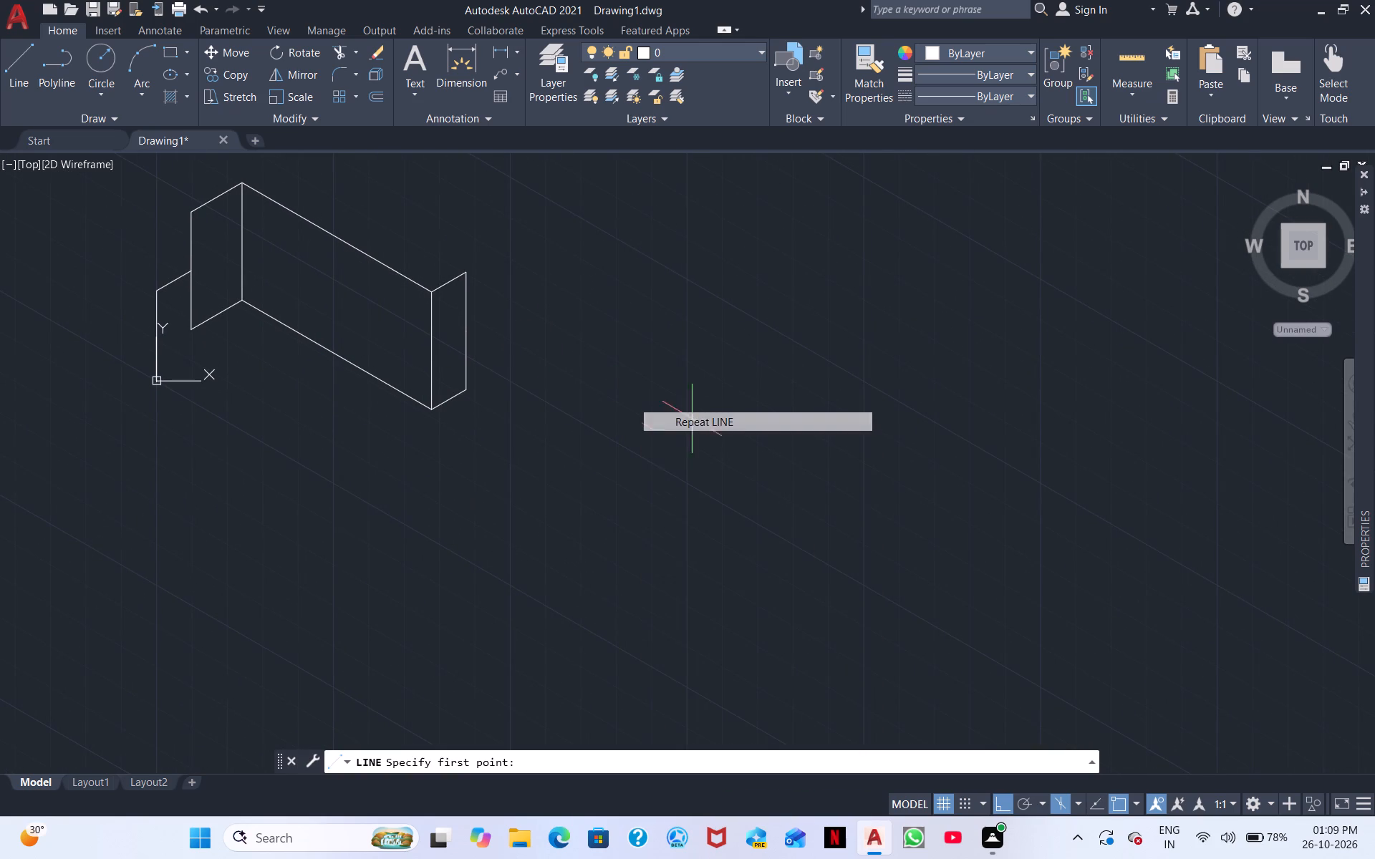
{"action": "left_click_drag", "start_coordinate": [470, 395], "coordinate": [469, 412]}
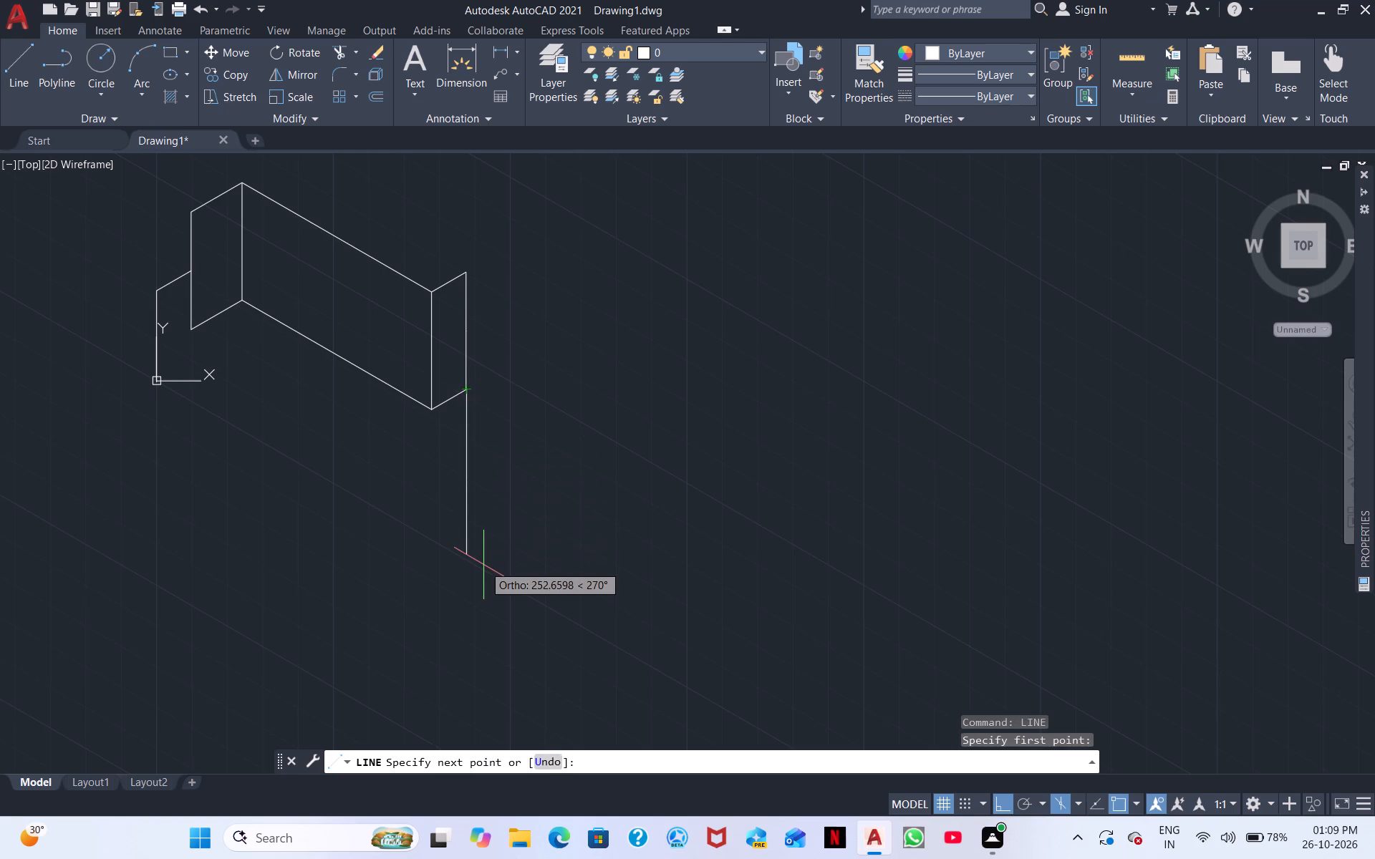
{"action": "type", "text": "90"}
{"action": "key", "text": "Return"}
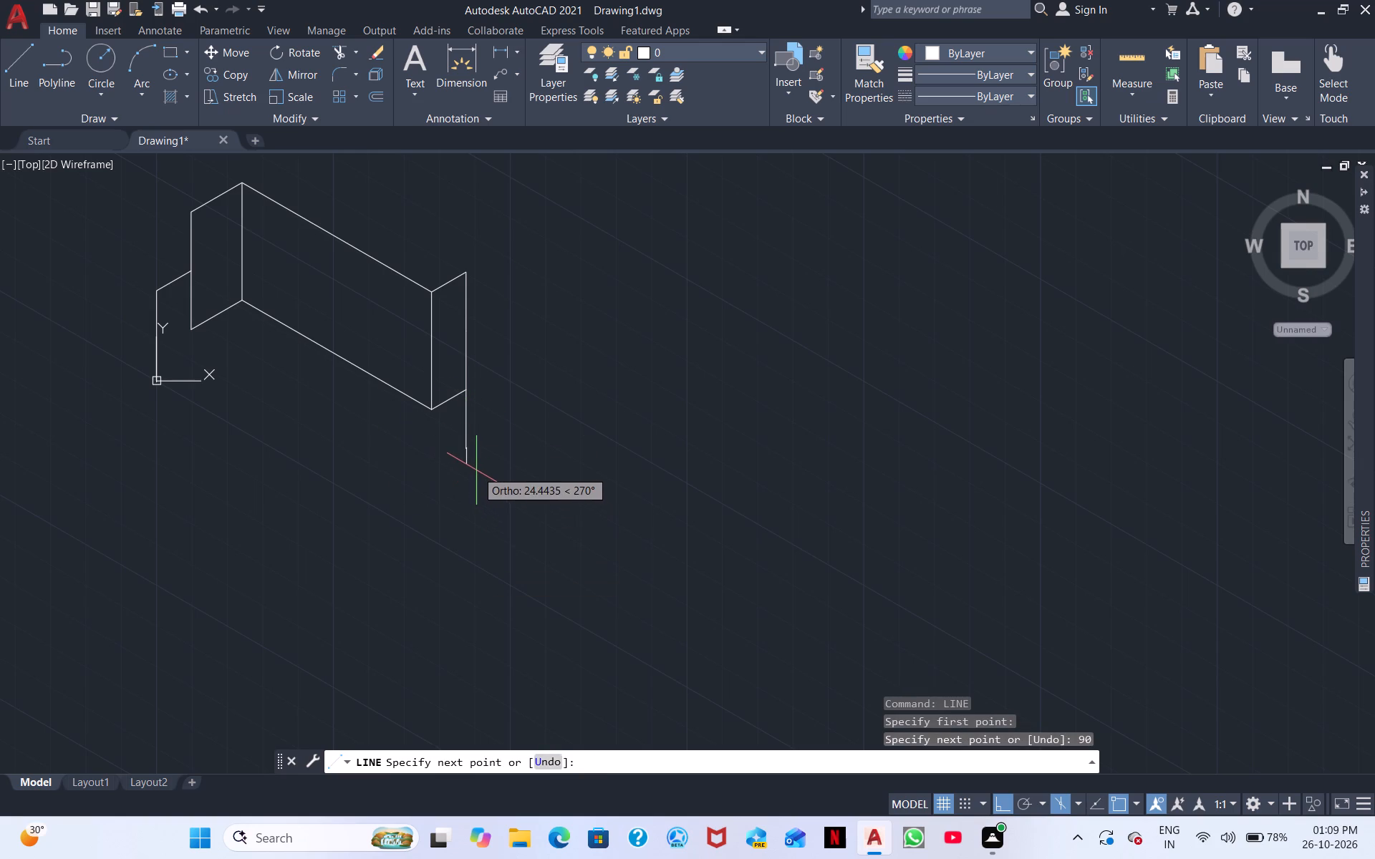
{"action": "scroll", "coordinate": [472, 500], "scroll_direction": "up", "scroll_amount": 4}
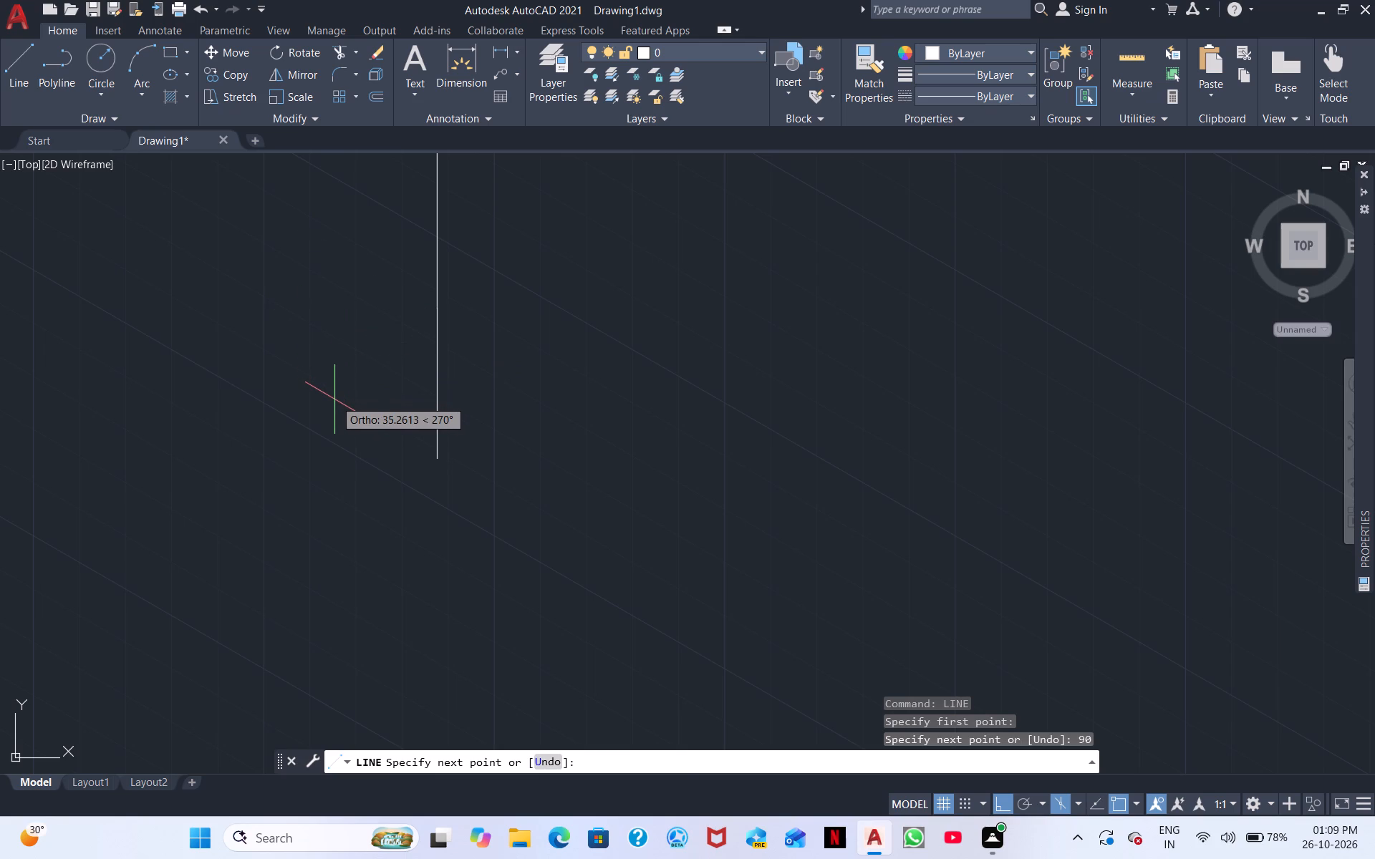
{"action": "key", "text": "F5"}
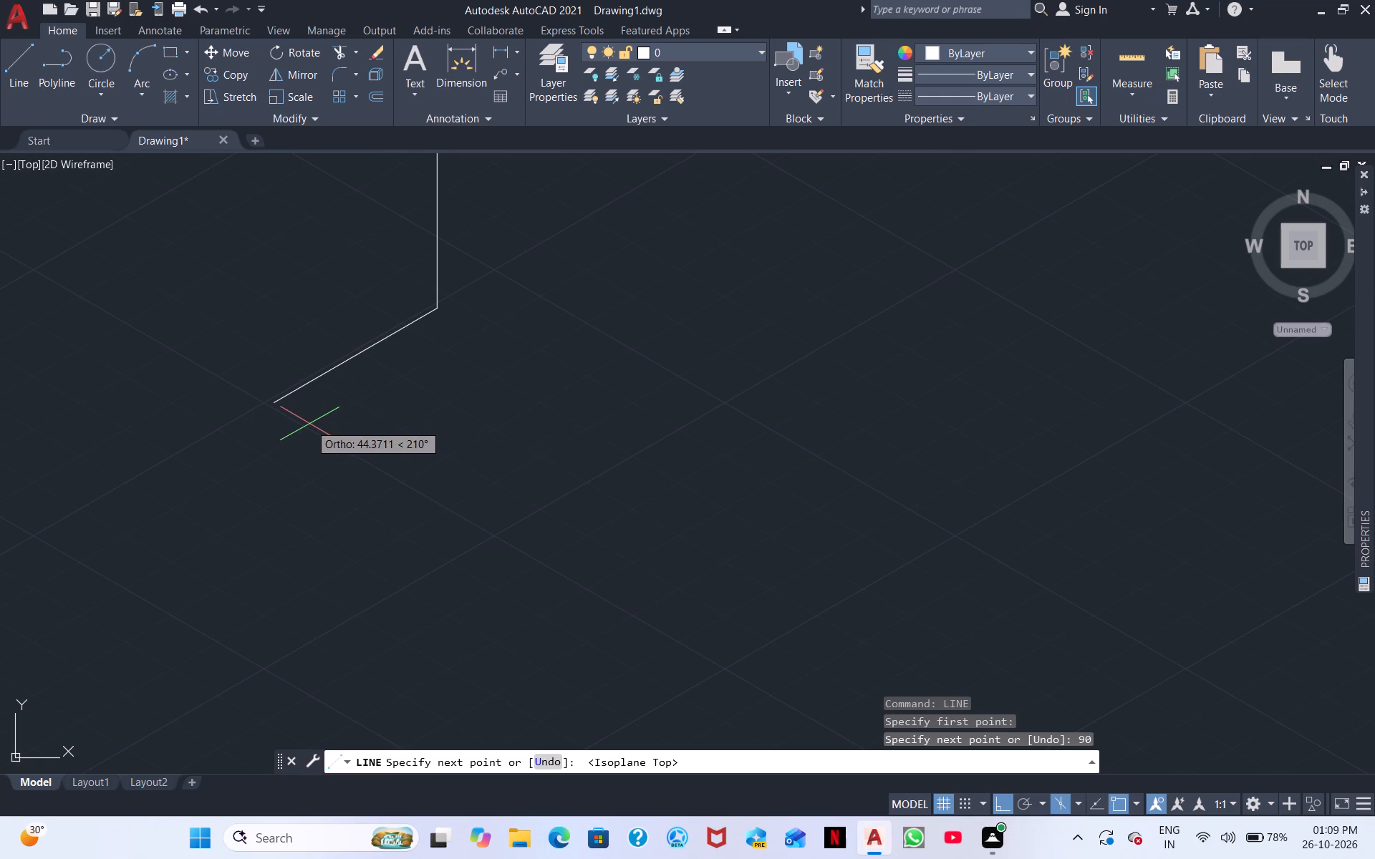
{"action": "type", "text": "61"}
{"action": "key", "text": "Return"}
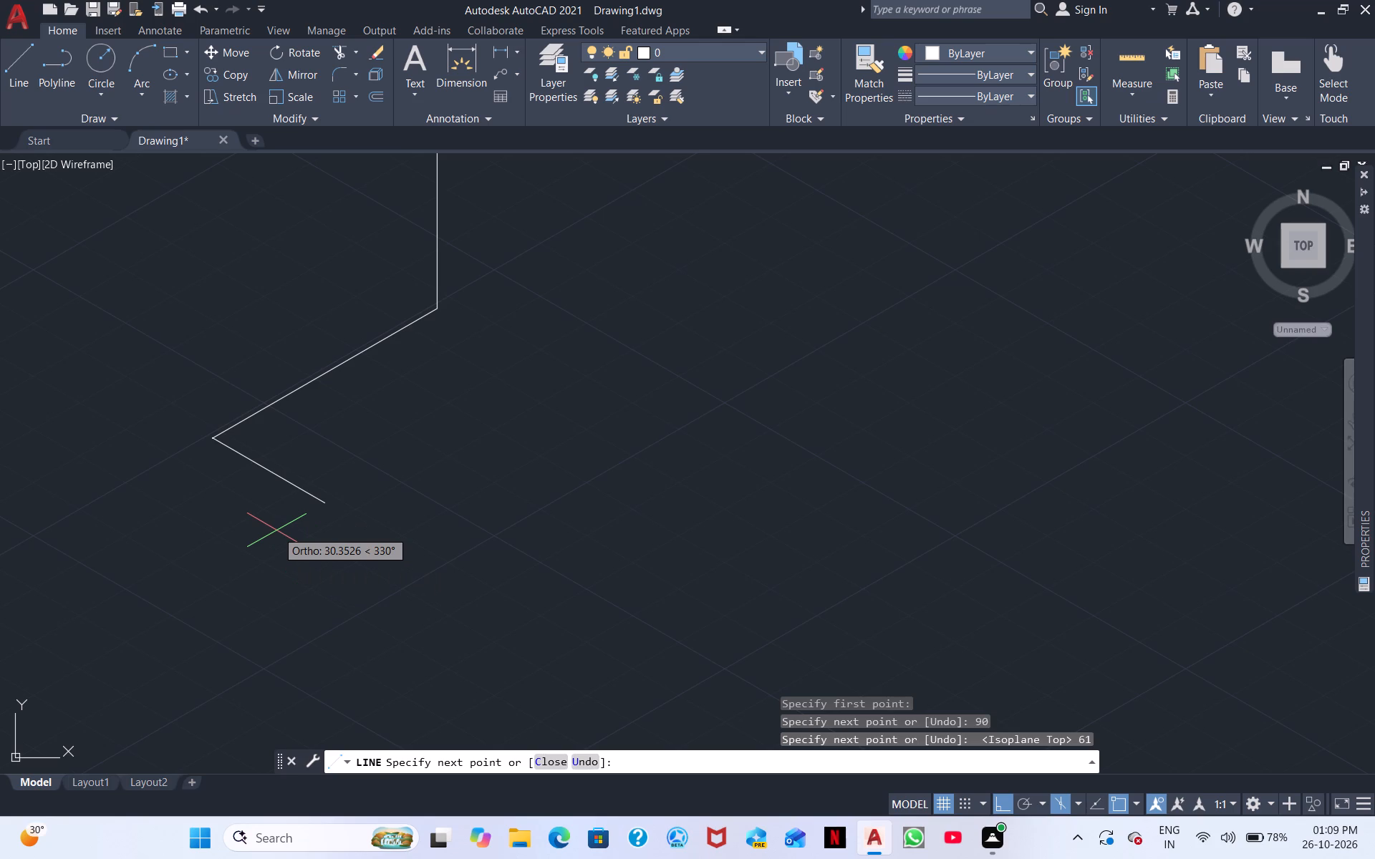
On the right isoplane, continue the line 89 straight down, 61 long at 30°, and up to the end face's lower outer corner, ending the command.
{"action": "key", "text": "F5"}
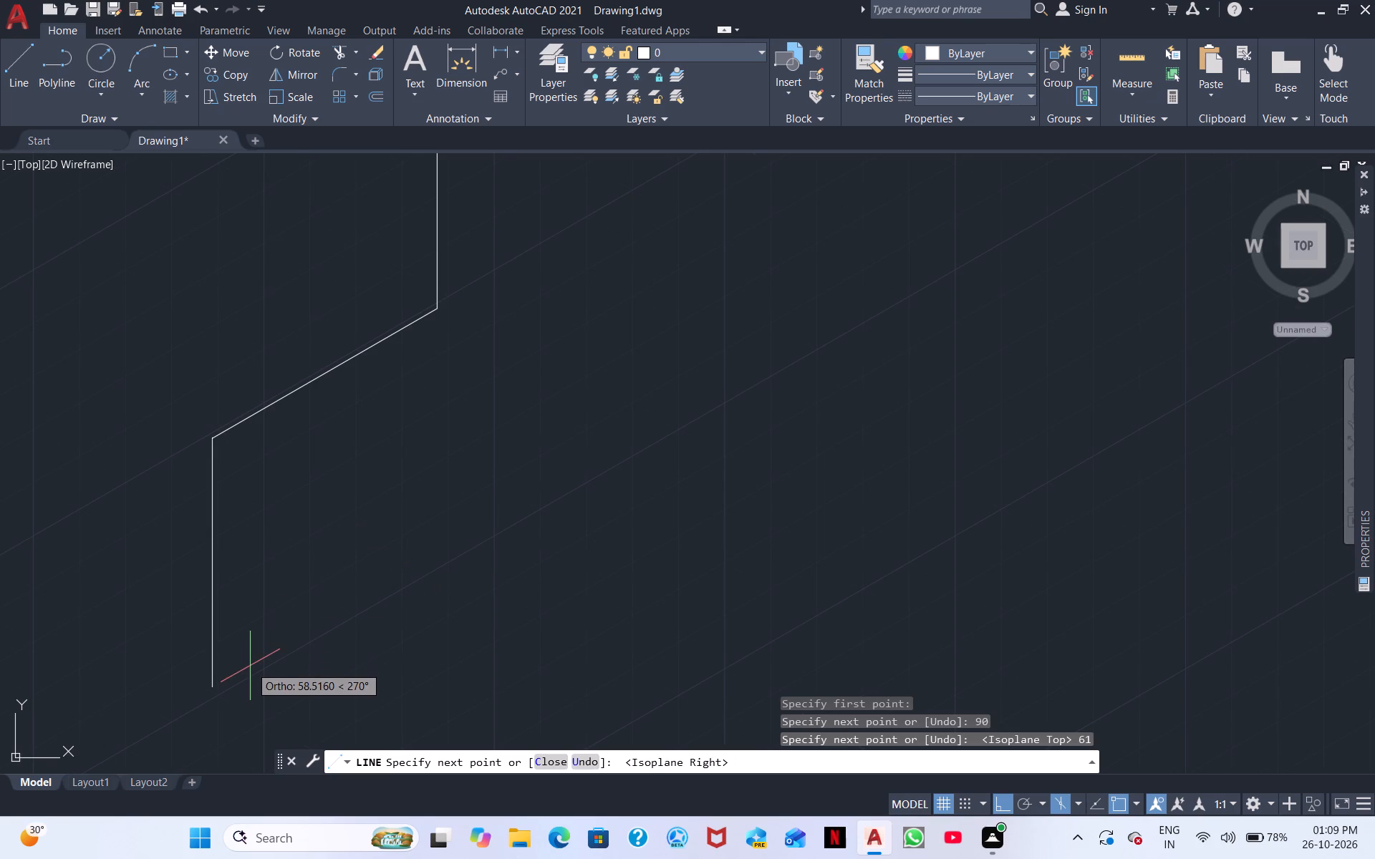
{"action": "key", "text": "9"}
{"action": "key", "text": "BackSpace"}
{"action": "type", "text": "89"}
{"action": "key", "text": "Return"}
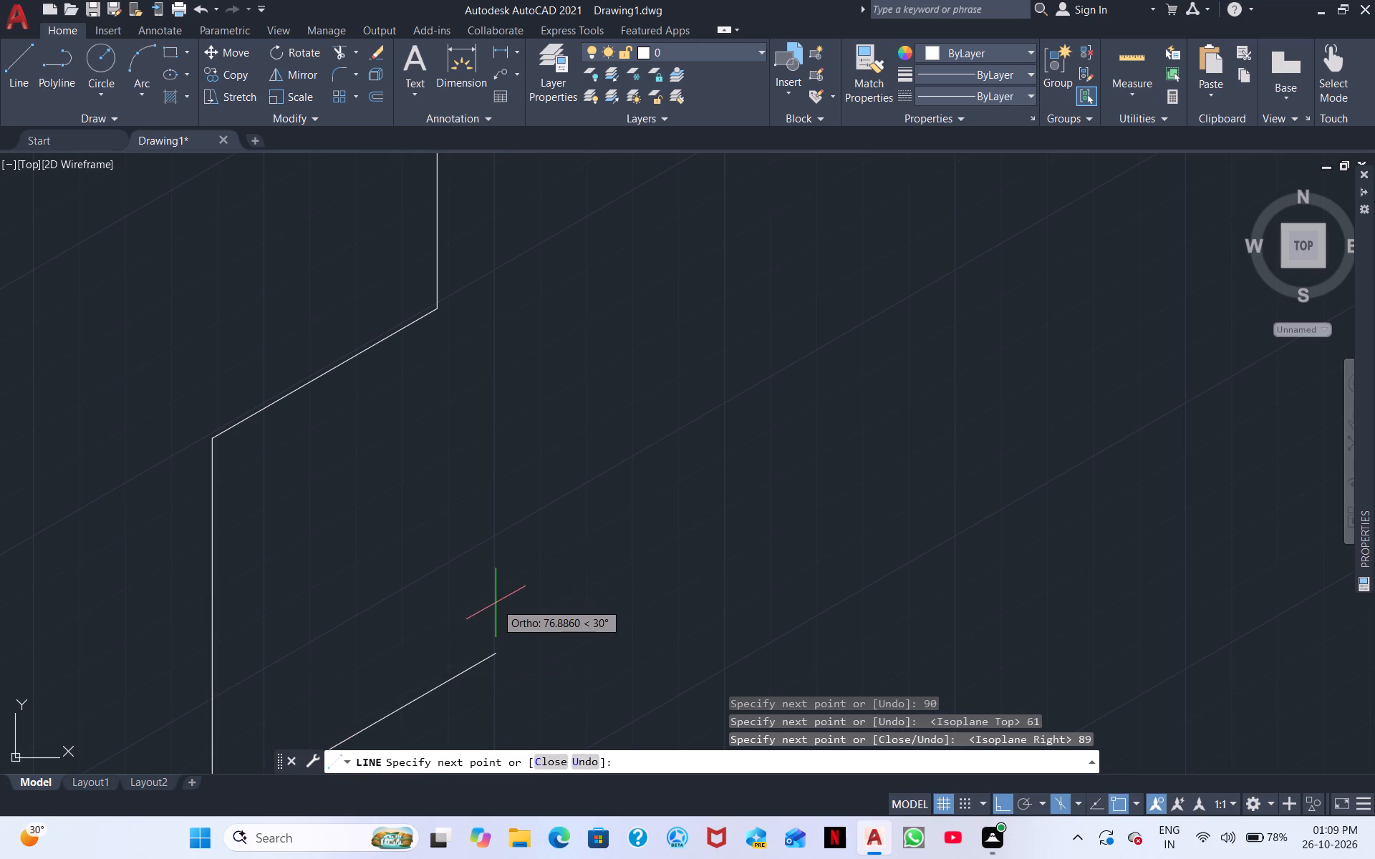
{"action": "type", "text": "61"}
{"action": "key", "text": "Return"}
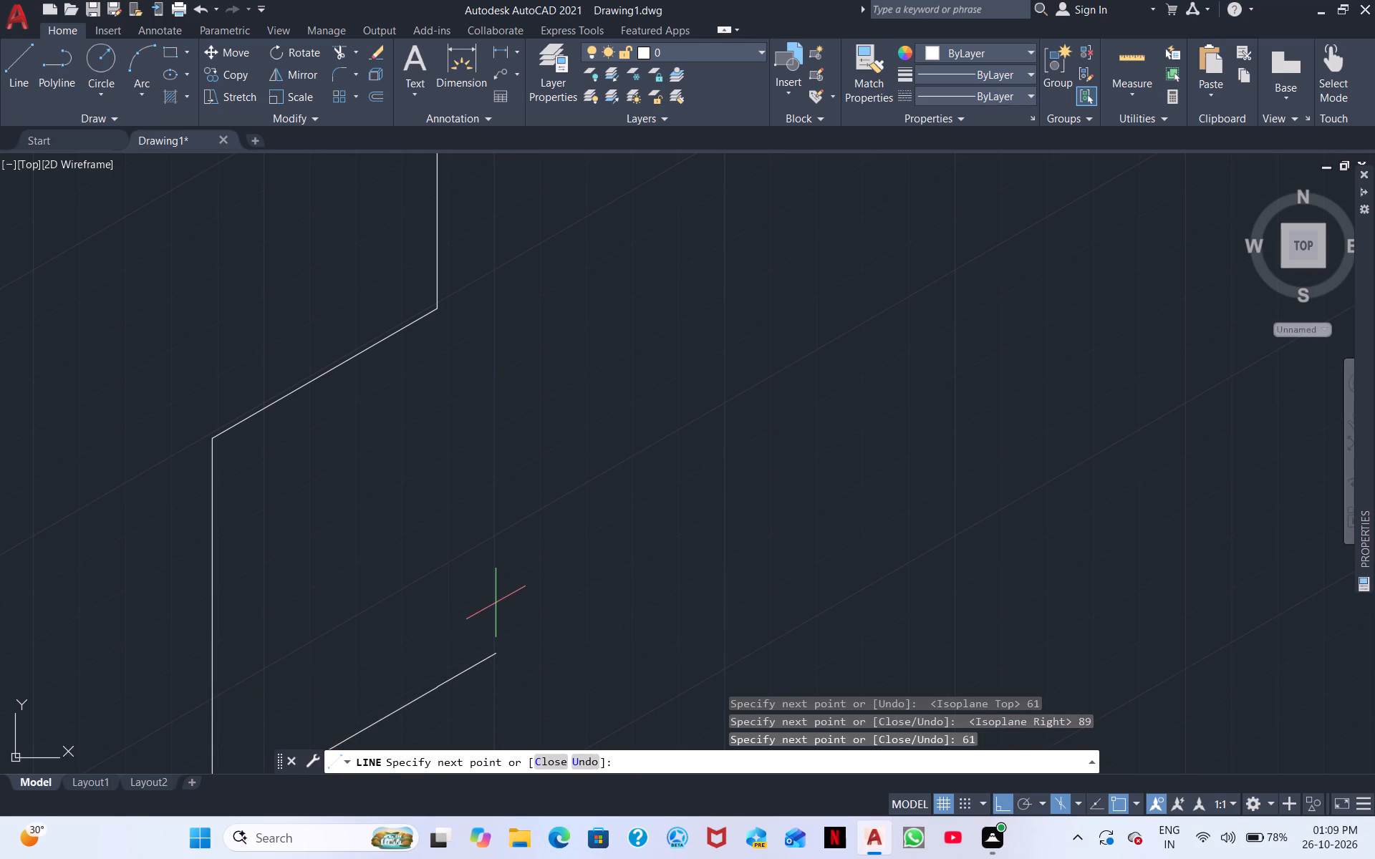
{"action": "left_click", "coordinate": [436, 307]}
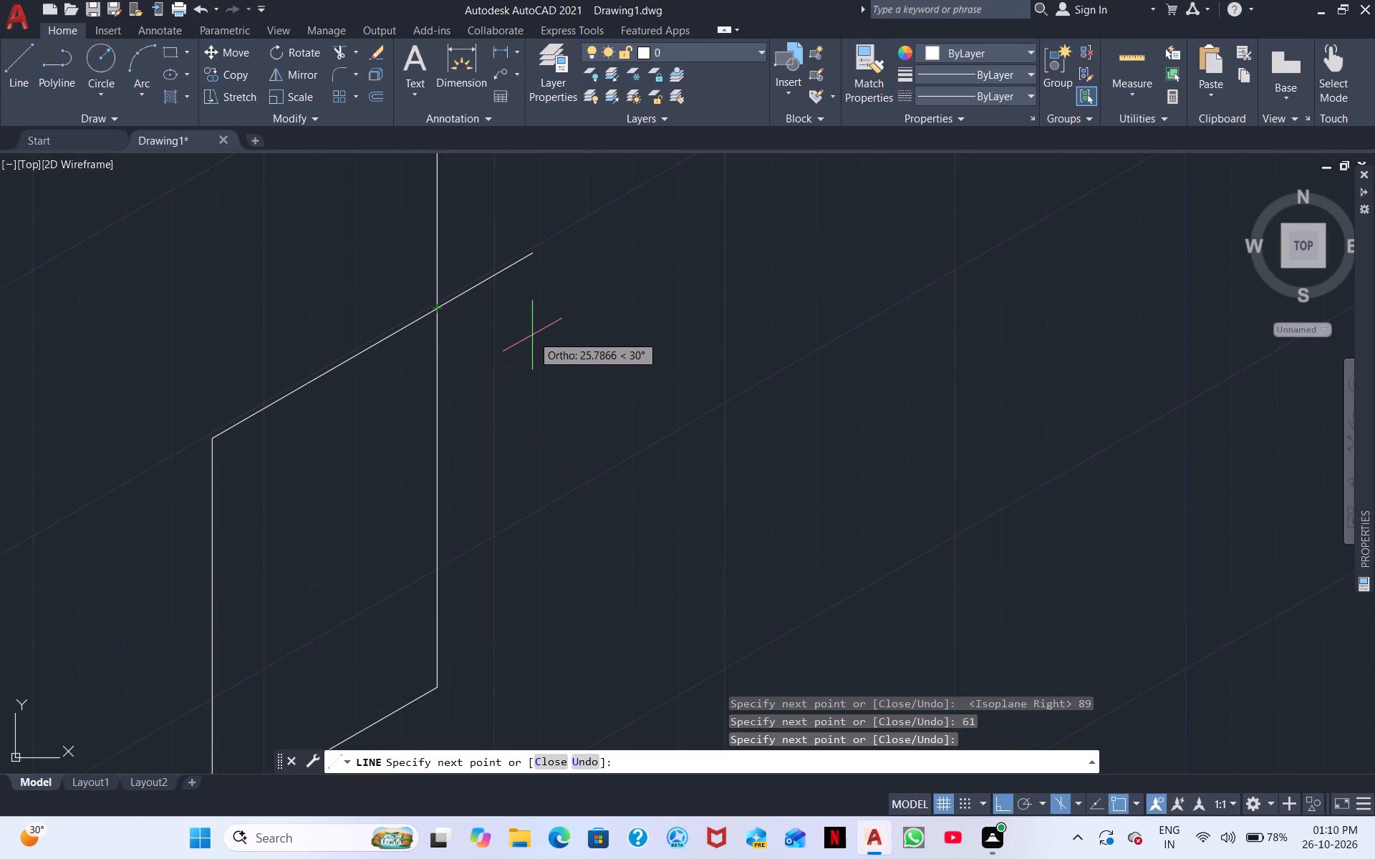
{"action": "key", "text": "Escape"}
Erase the connected stepped lines at the figure's left end, keeping the vertical that joins the two long 335 edges.
{"action": "scroll", "coordinate": [534, 343], "scroll_direction": "down", "scroll_amount": 3}
{"action": "middle_click_drag", "start_coordinate": [594, 450], "coordinate": [780, 370]}
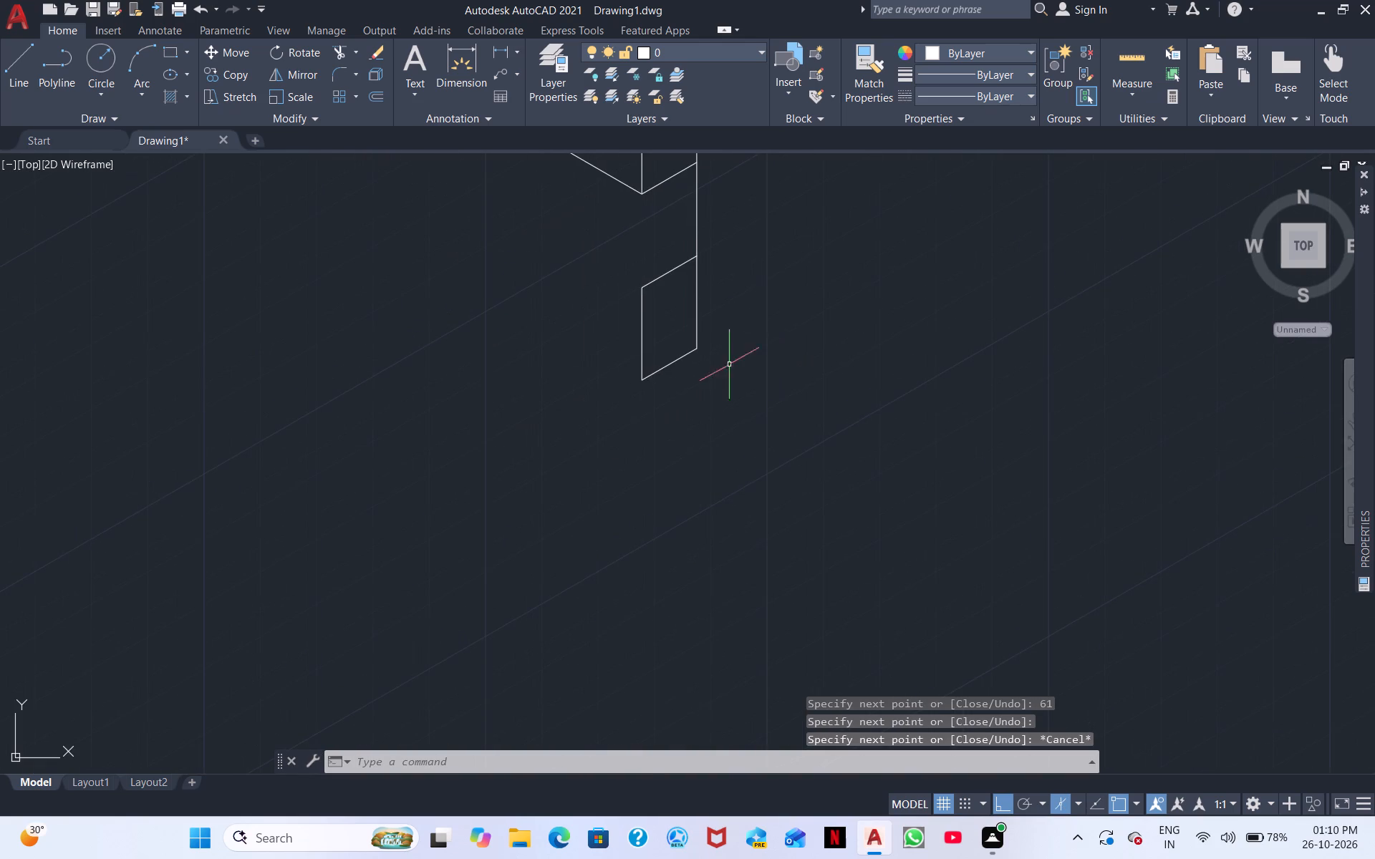
{"action": "scroll", "coordinate": [552, 327], "scroll_direction": "up", "scroll_amount": 2}
{"action": "scroll", "coordinate": [563, 351], "scroll_direction": "down", "scroll_amount": 3}
{"action": "middle_click_drag", "start_coordinate": [563, 373], "coordinate": [563, 389]}
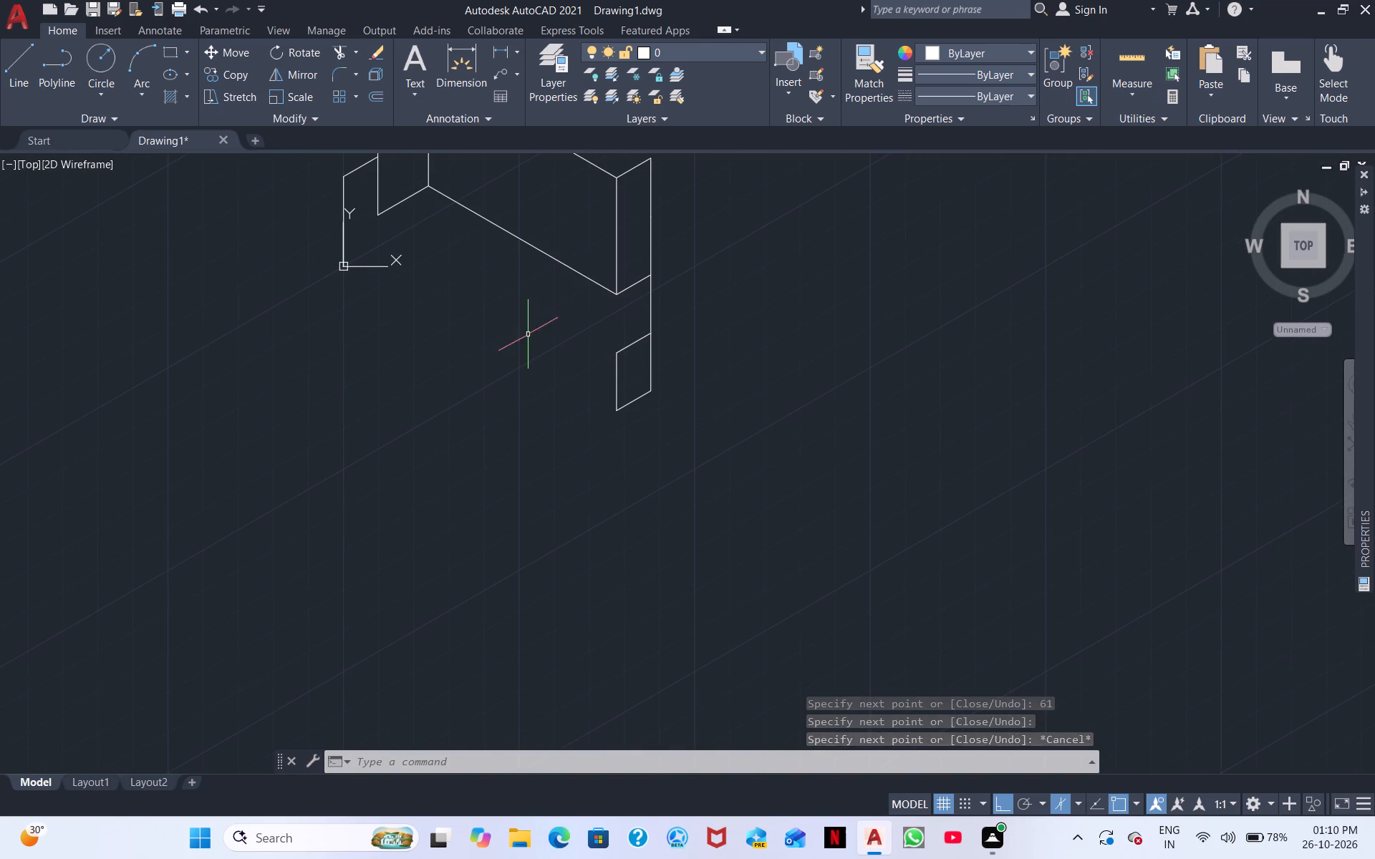
{"action": "middle_click_drag", "start_coordinate": [376, 316], "coordinate": [376, 438]}
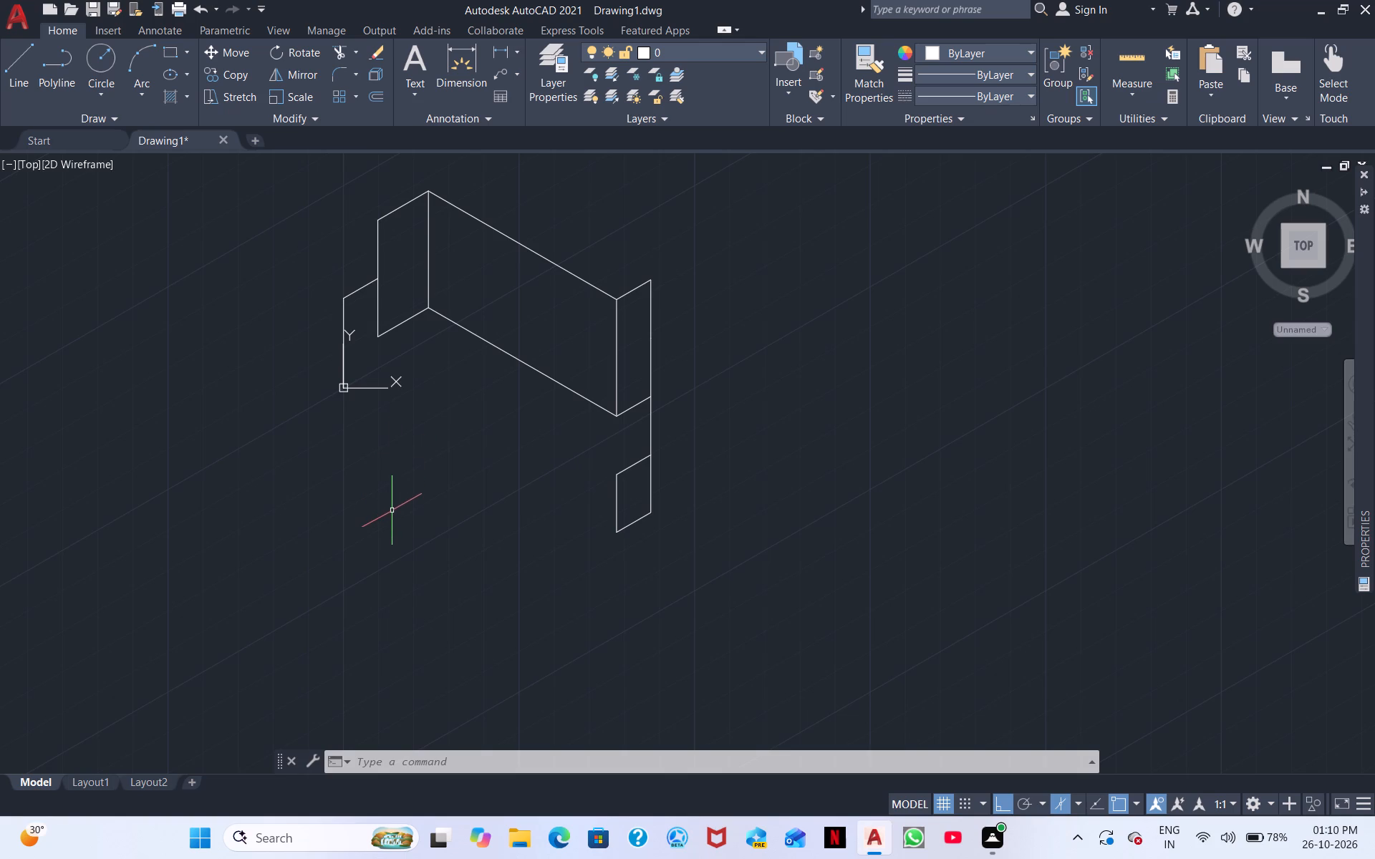
{"action": "scroll", "coordinate": [410, 343], "scroll_direction": "up", "scroll_amount": 3}
{"action": "scroll", "coordinate": [419, 347], "scroll_direction": "down", "scroll_amount": 2}
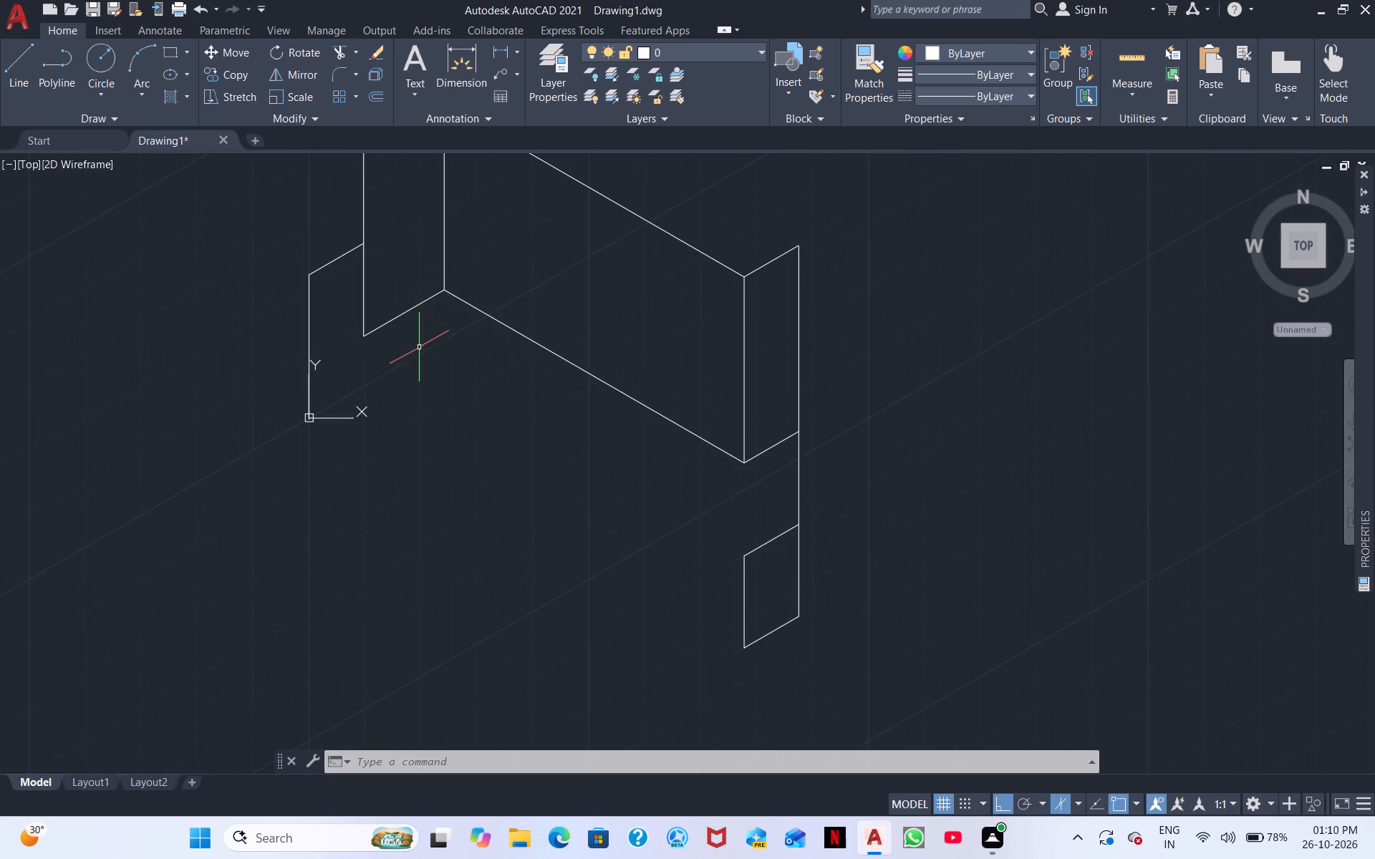
{"action": "left_click", "coordinate": [419, 377]}
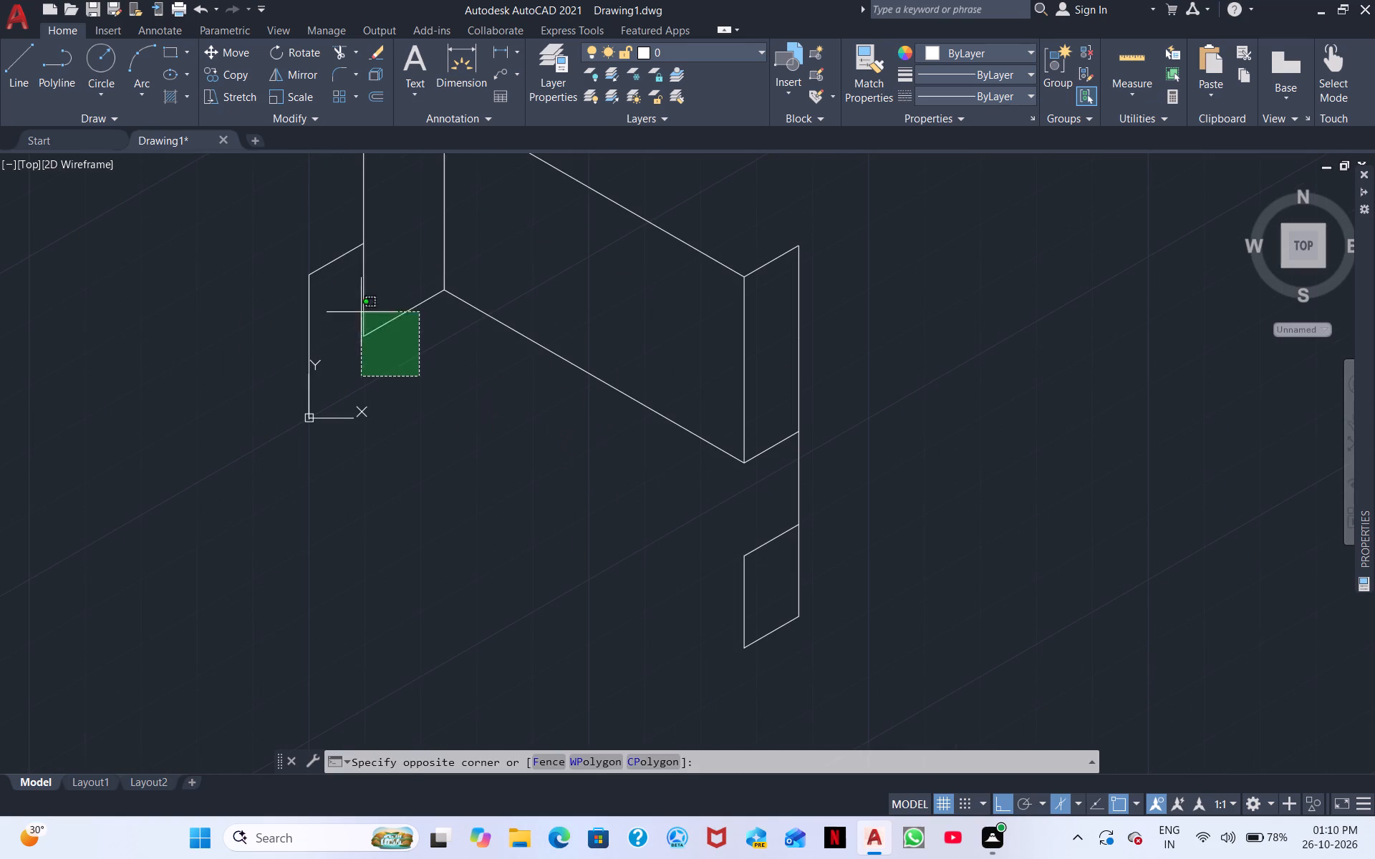
{"action": "left_click", "coordinate": [298, 228]}
{"action": "middle_click_drag", "start_coordinate": [420, 470], "coordinate": [420, 554]}
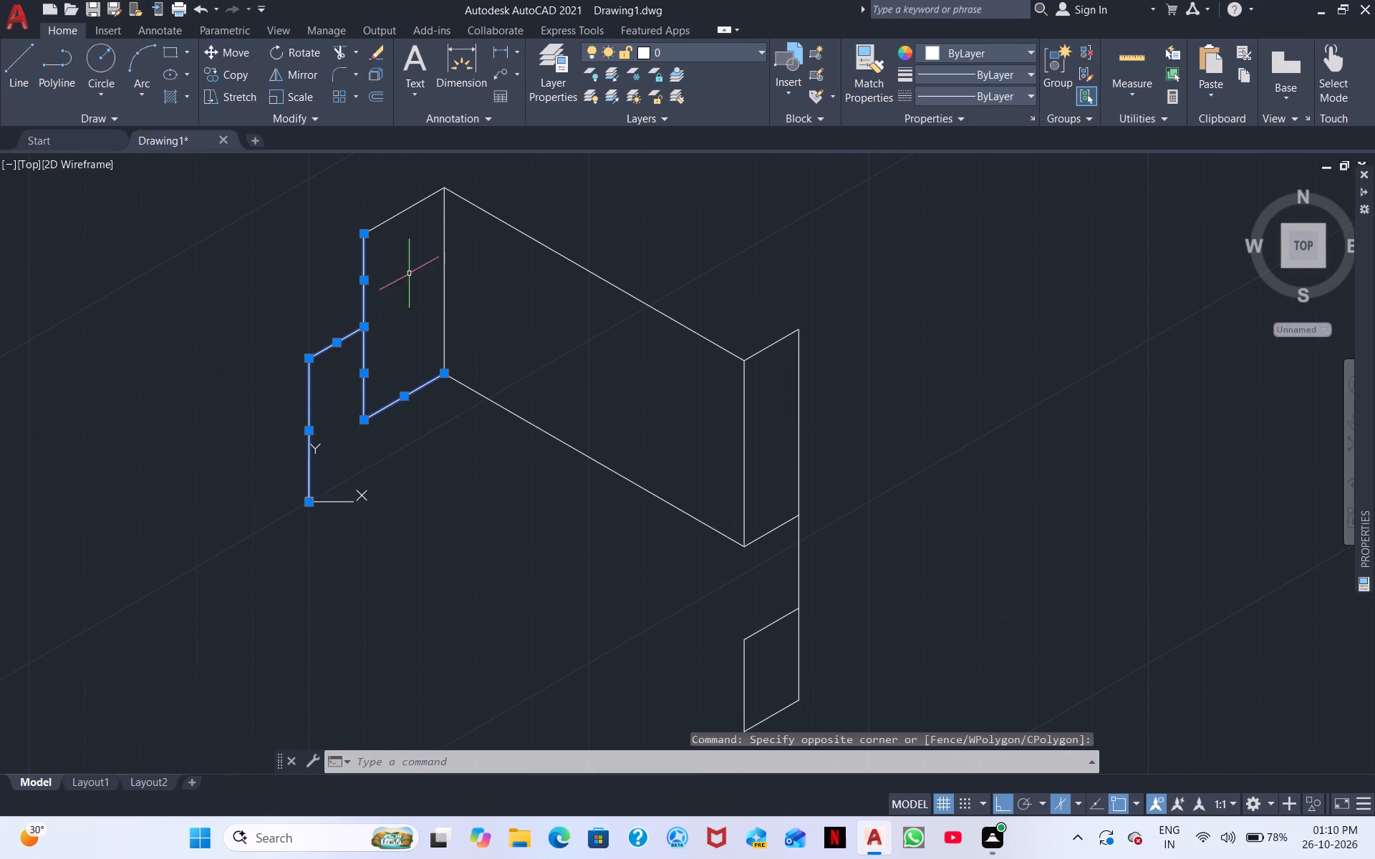
{"action": "left_click_drag", "start_coordinate": [414, 257], "coordinate": [407, 249]}
{"action": "left_click", "coordinate": [350, 200]}
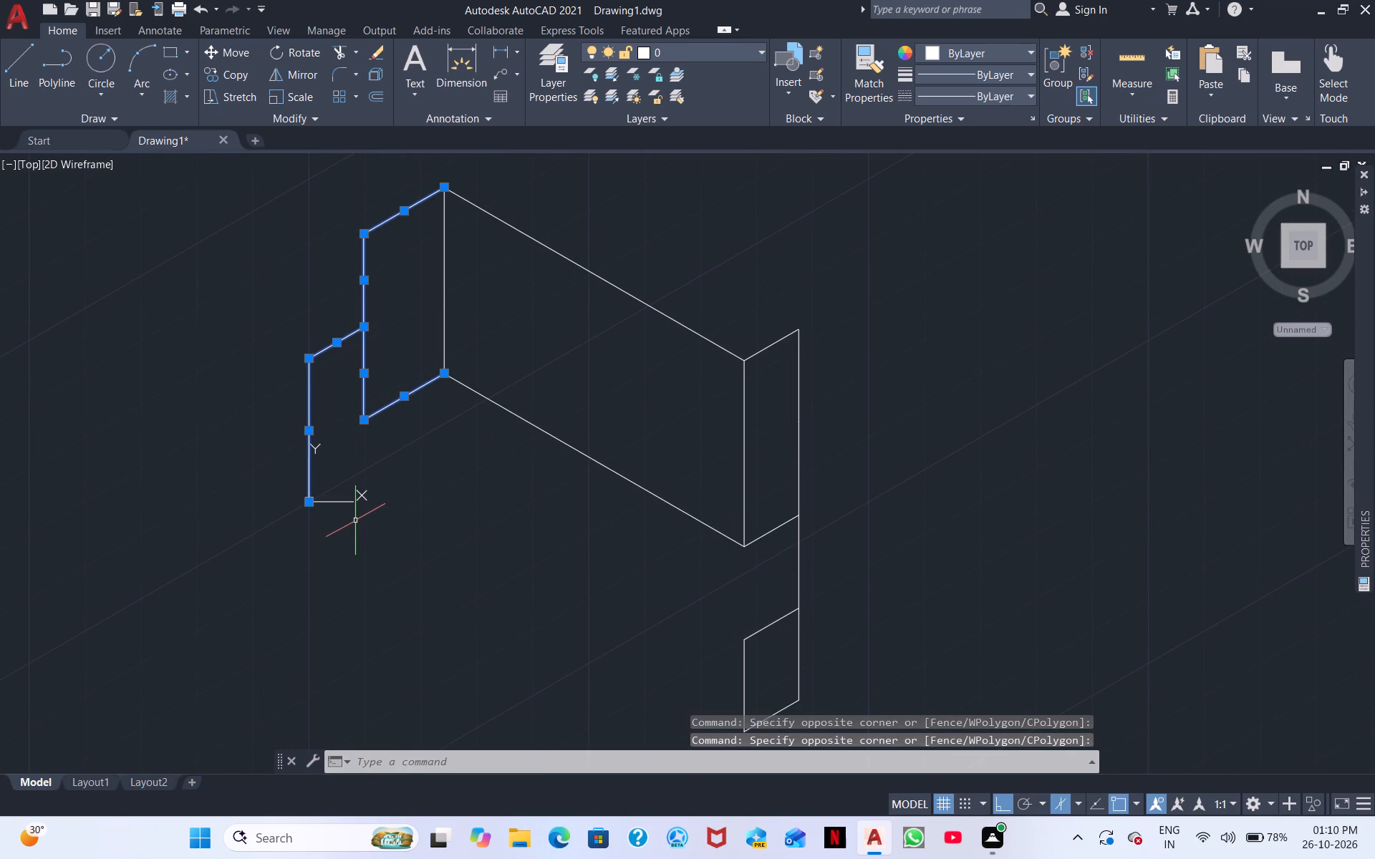
{"action": "left_click", "coordinate": [355, 514]}
{"action": "left_click", "coordinate": [279, 400]}
{"action": "right_click", "coordinate": [468, 548]}
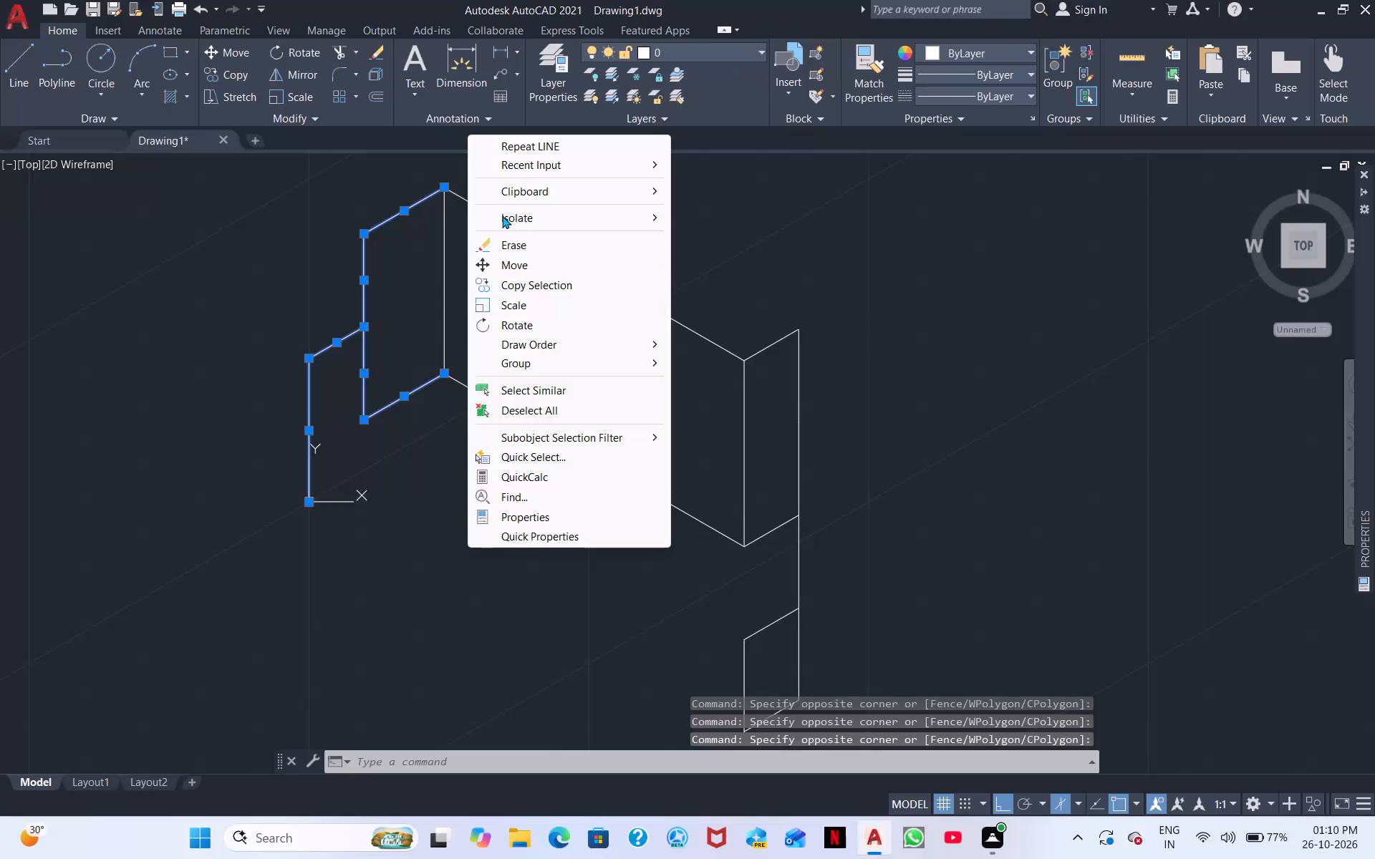
{"action": "left_click", "coordinate": [506, 243]}
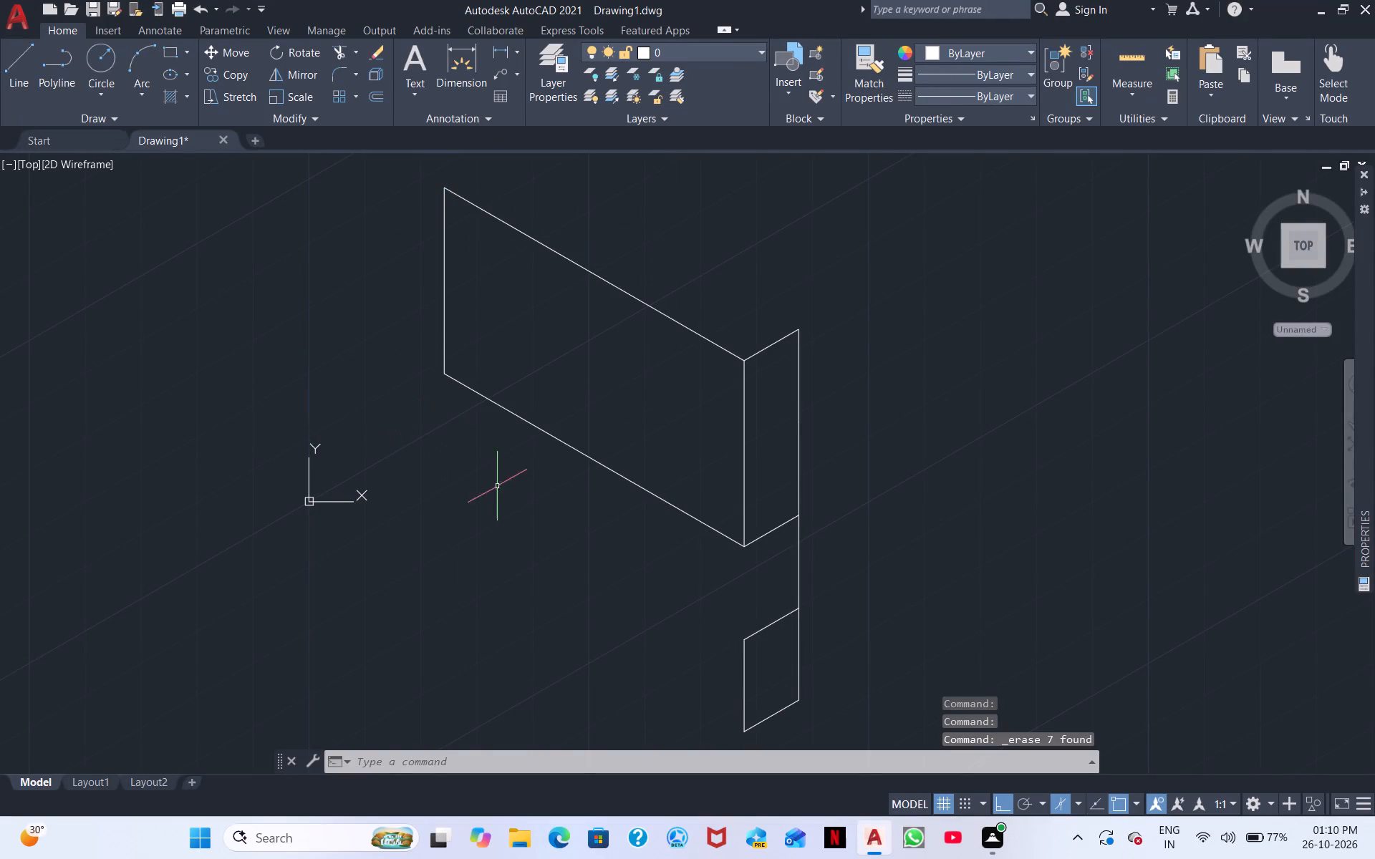
On the left isoplane, draw the lower panel from the small end face: edge to below the upper panel's far end, 89 down, back to the bottom corner.
{"action": "middle_click_drag", "start_coordinate": [533, 598], "coordinate": [478, 394]}
{"action": "right_click", "coordinate": [560, 422]}
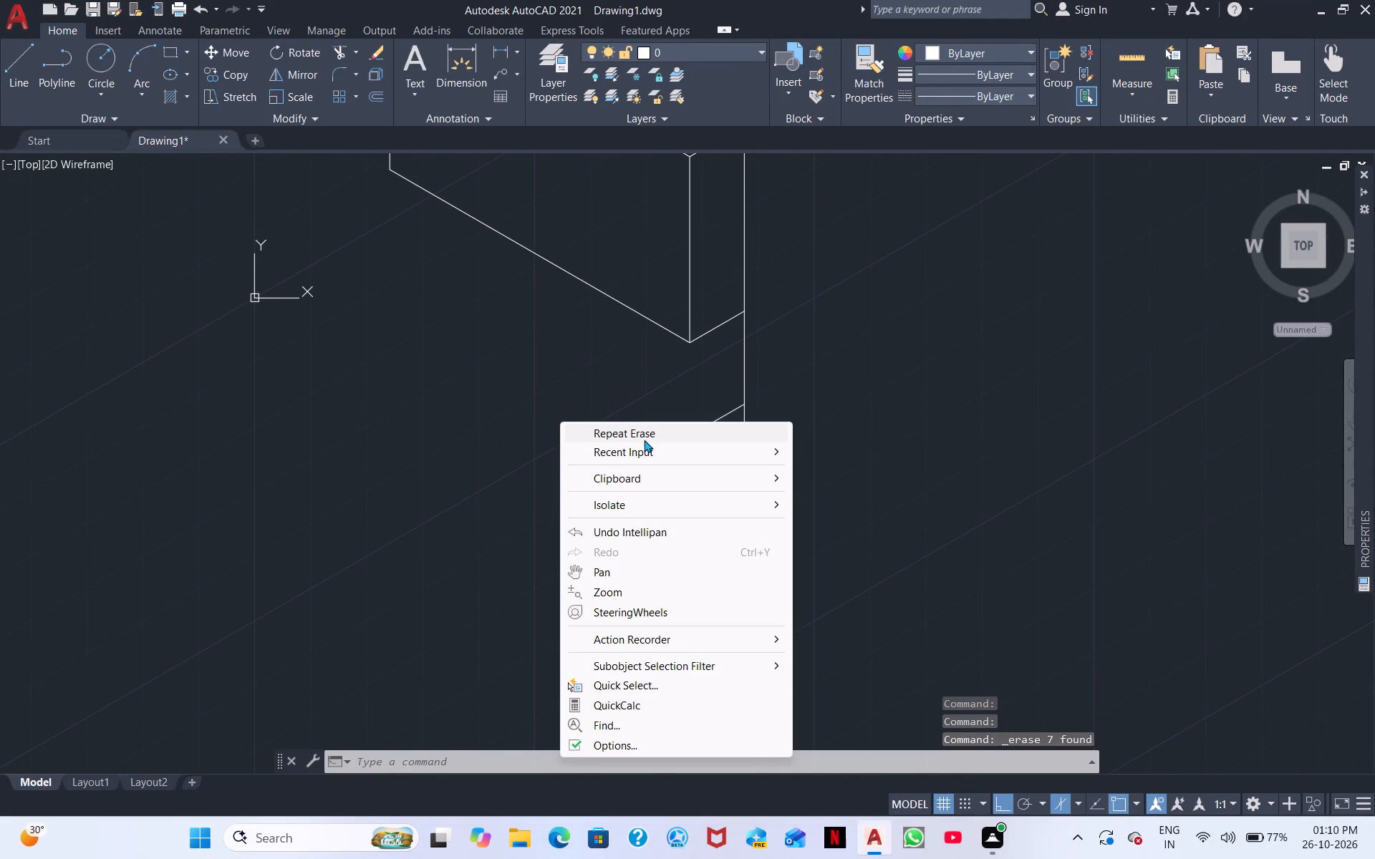
{"action": "left_click", "coordinate": [638, 453]}
{"action": "left_click", "coordinate": [854, 466]}
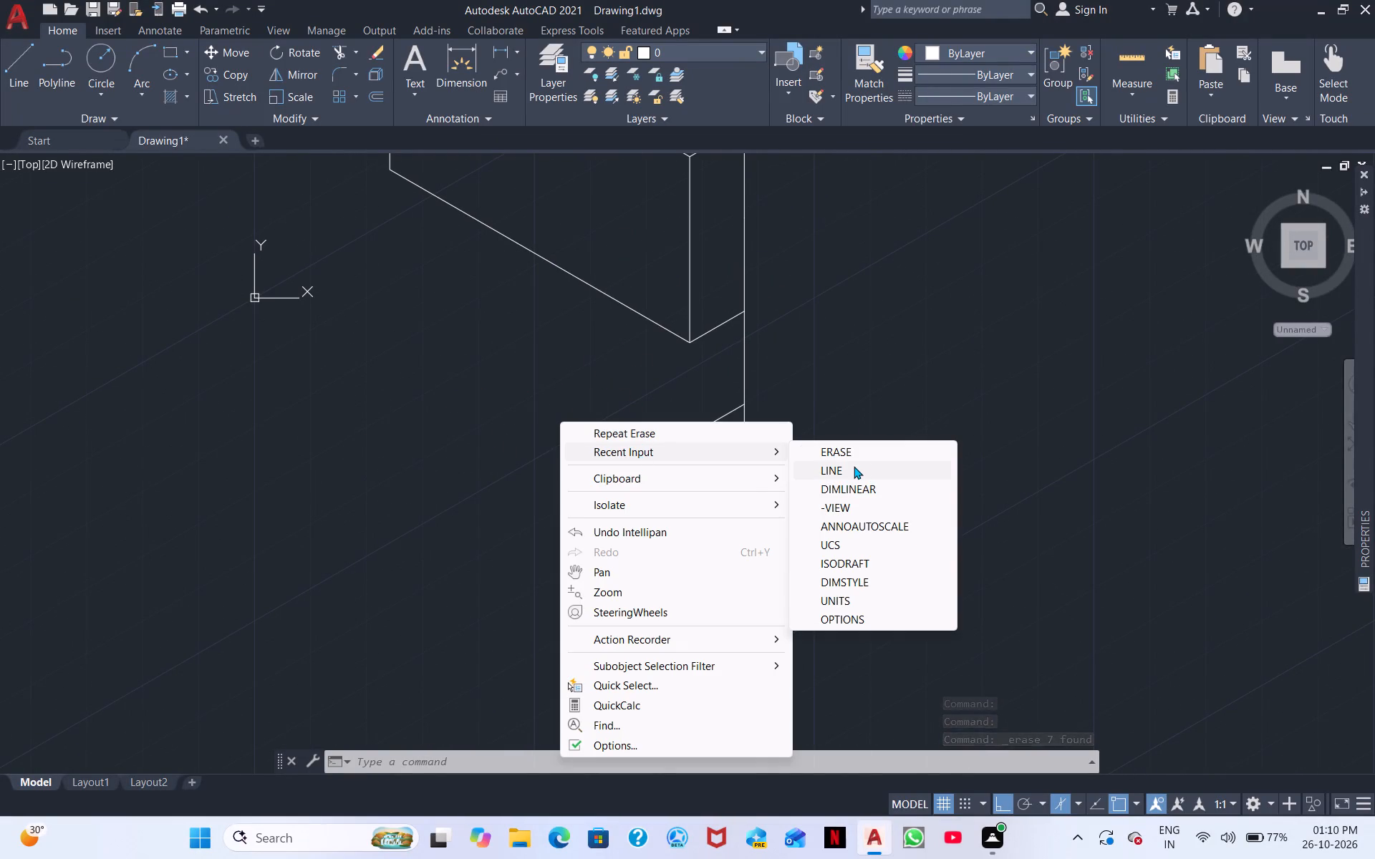
{"action": "left_click", "coordinate": [685, 438]}
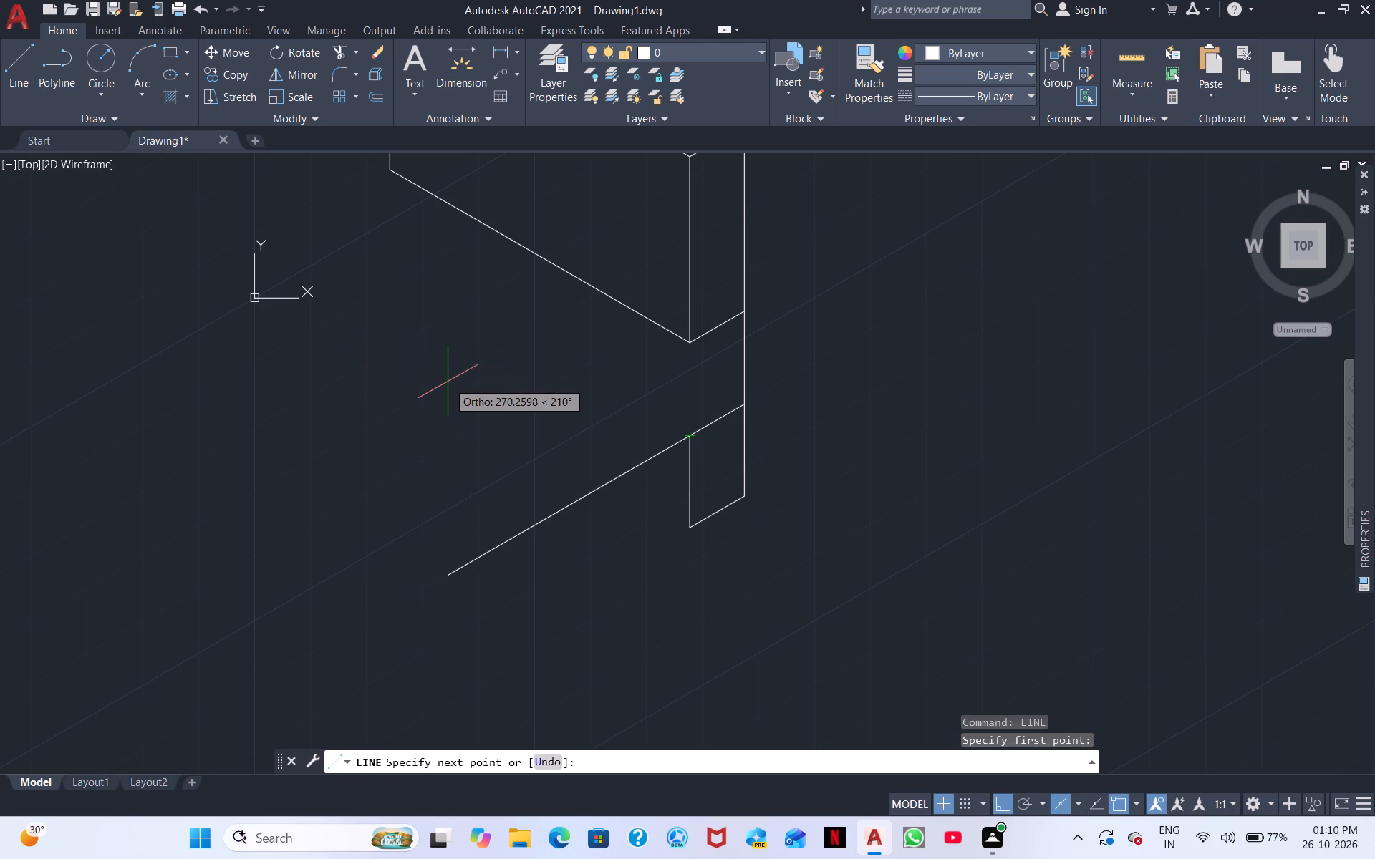
{"action": "key", "text": "F5"}
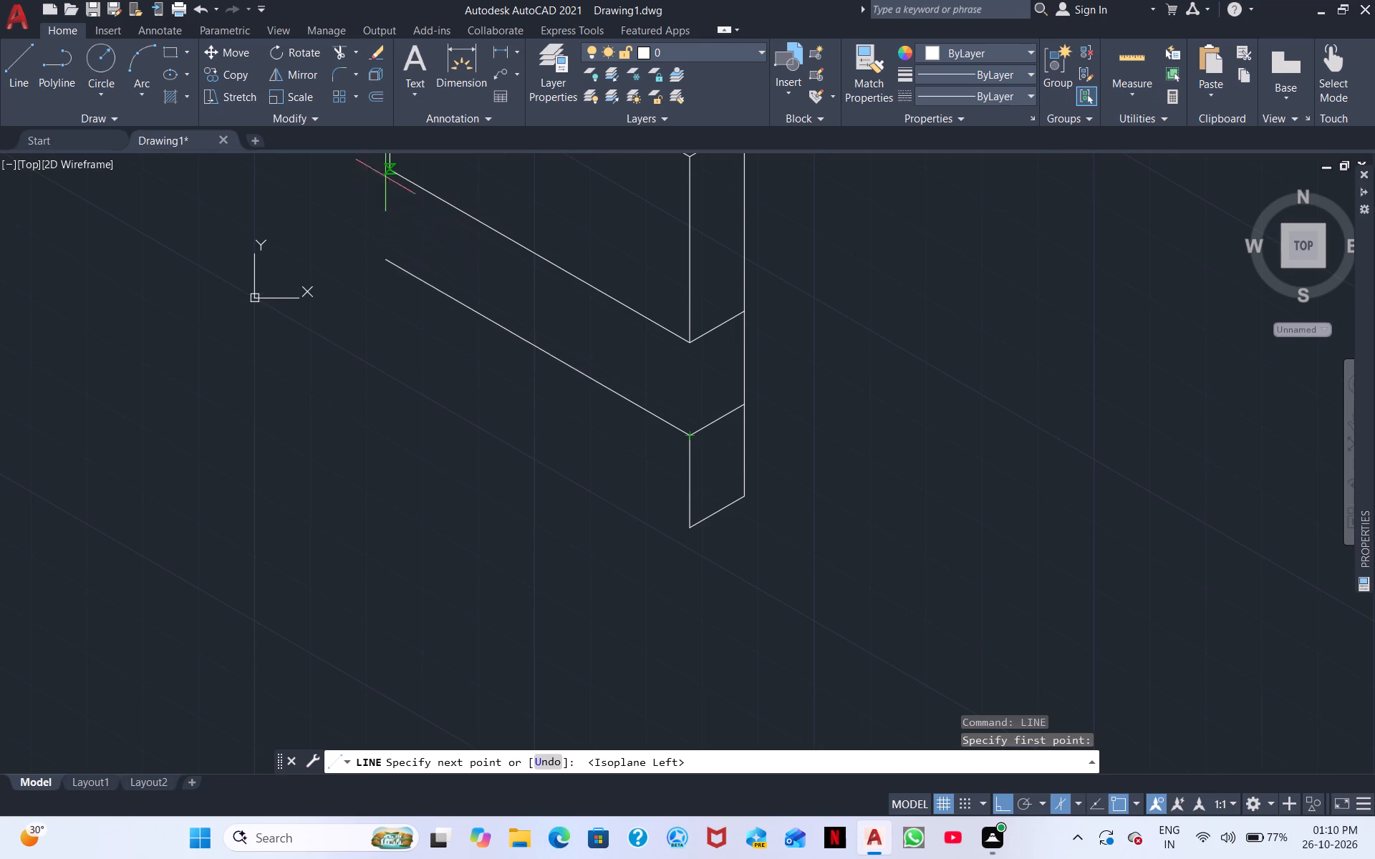
{"action": "left_click", "coordinate": [393, 259]}
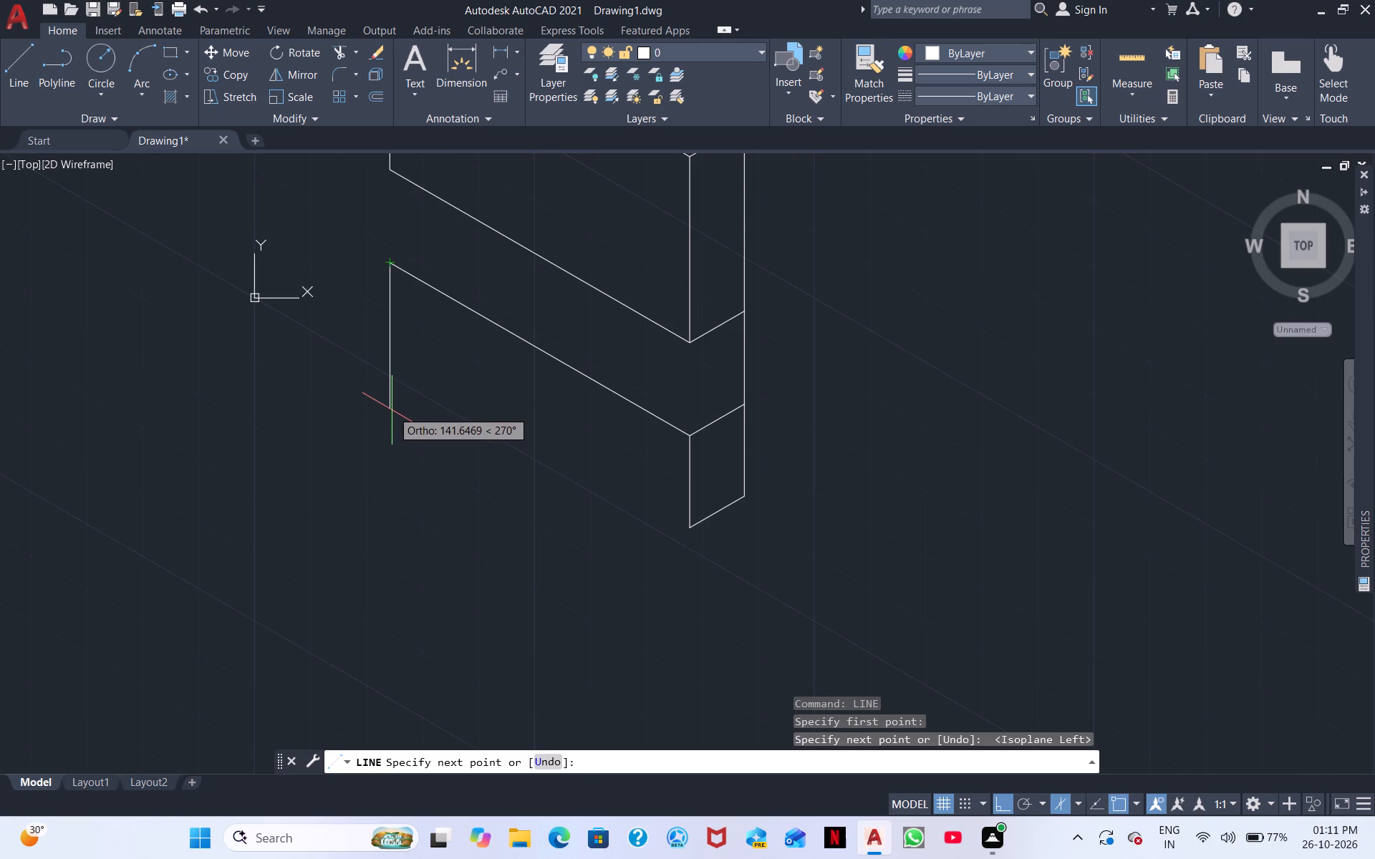
{"action": "type", "text": "89"}
{"action": "key", "text": "Return"}
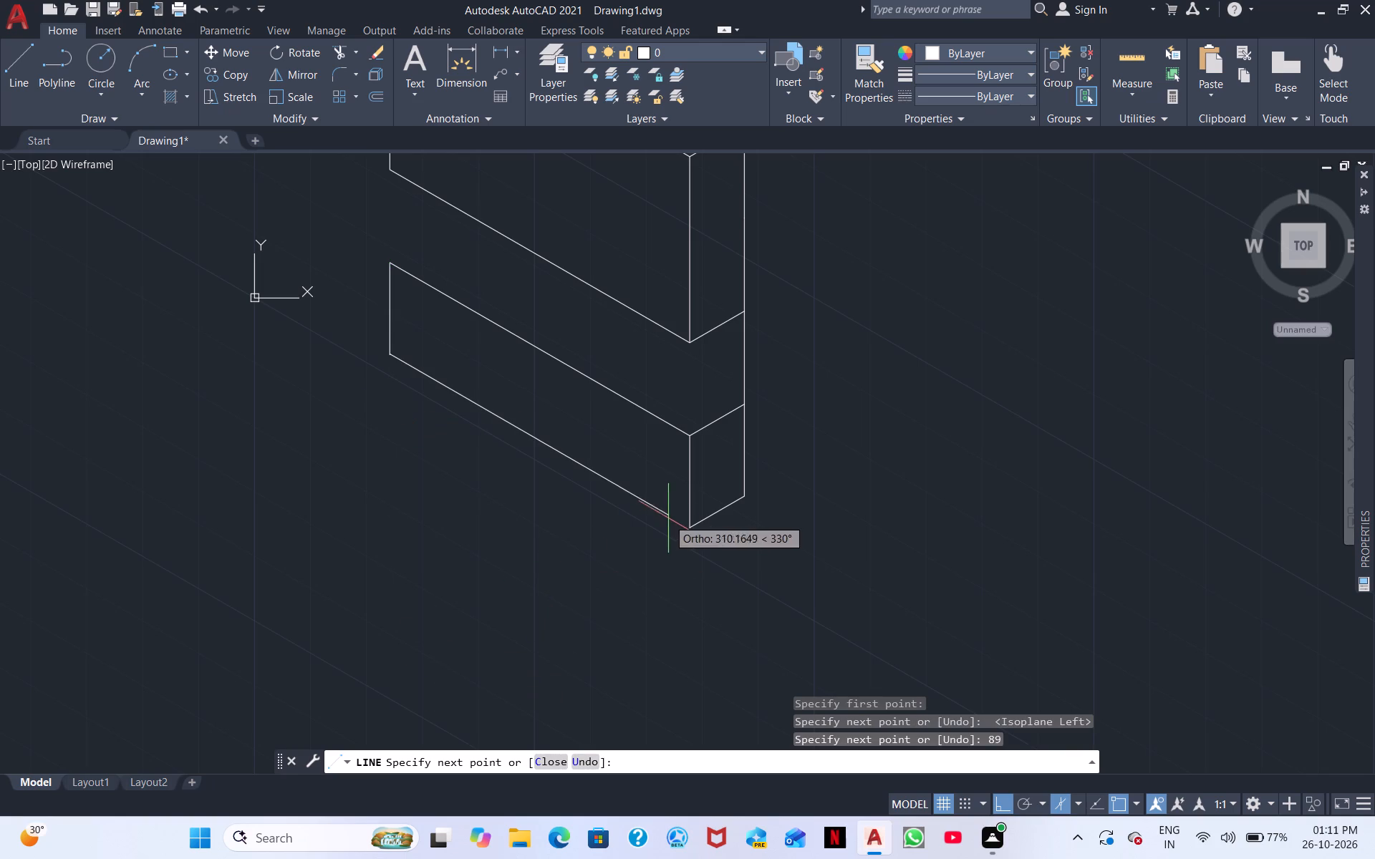
{"action": "left_click", "coordinate": [687, 525]}
{"action": "key", "text": "Escape"}
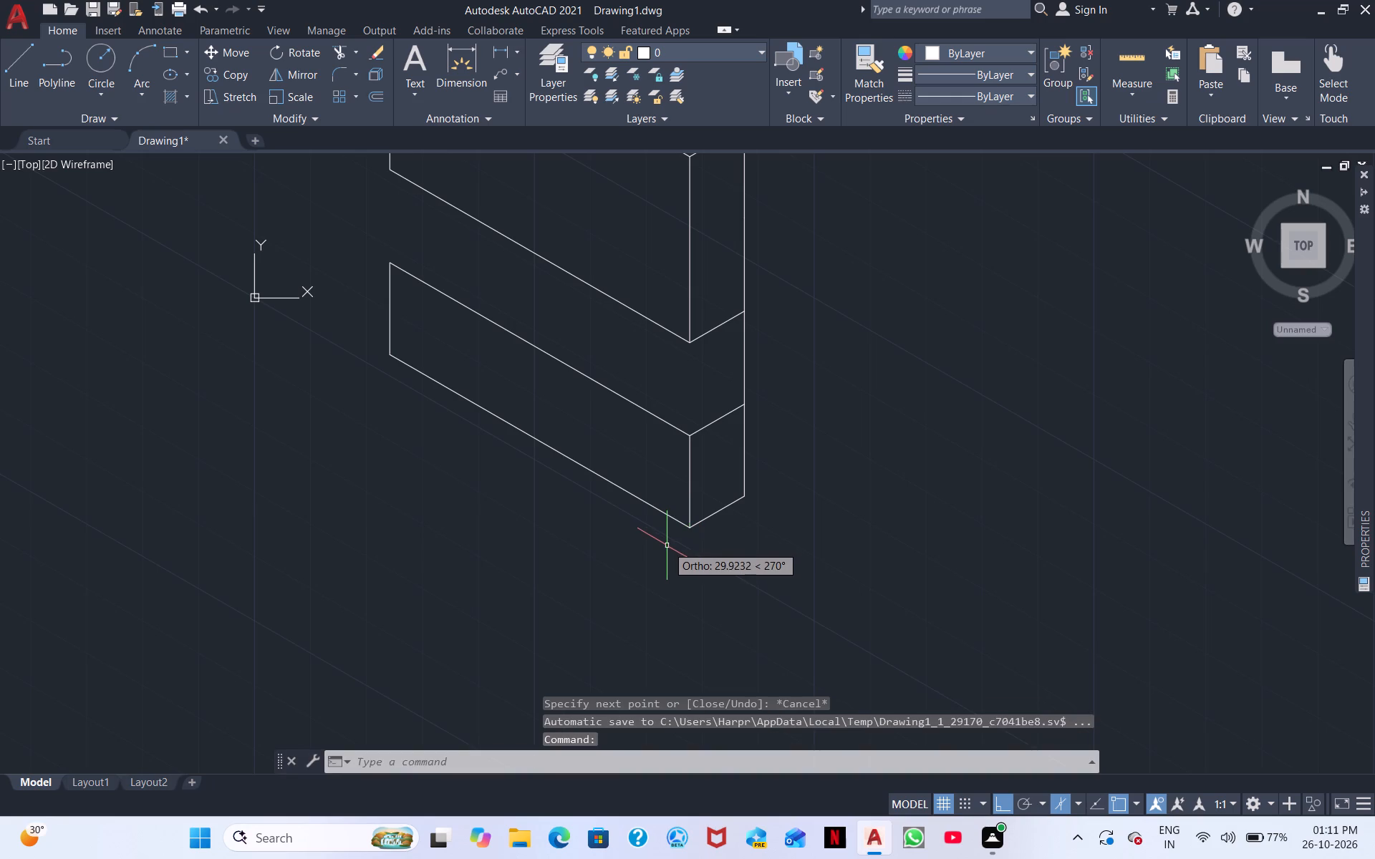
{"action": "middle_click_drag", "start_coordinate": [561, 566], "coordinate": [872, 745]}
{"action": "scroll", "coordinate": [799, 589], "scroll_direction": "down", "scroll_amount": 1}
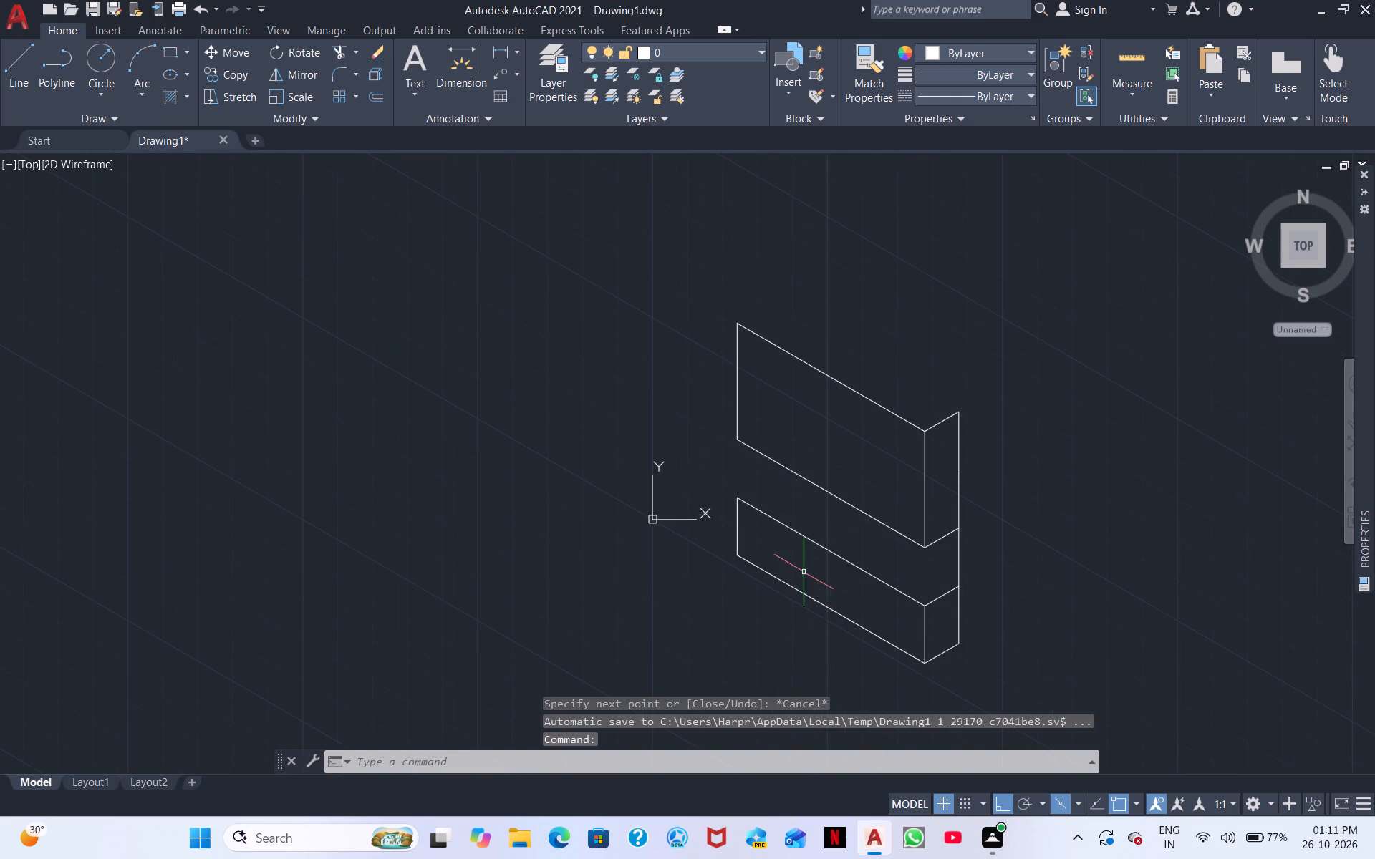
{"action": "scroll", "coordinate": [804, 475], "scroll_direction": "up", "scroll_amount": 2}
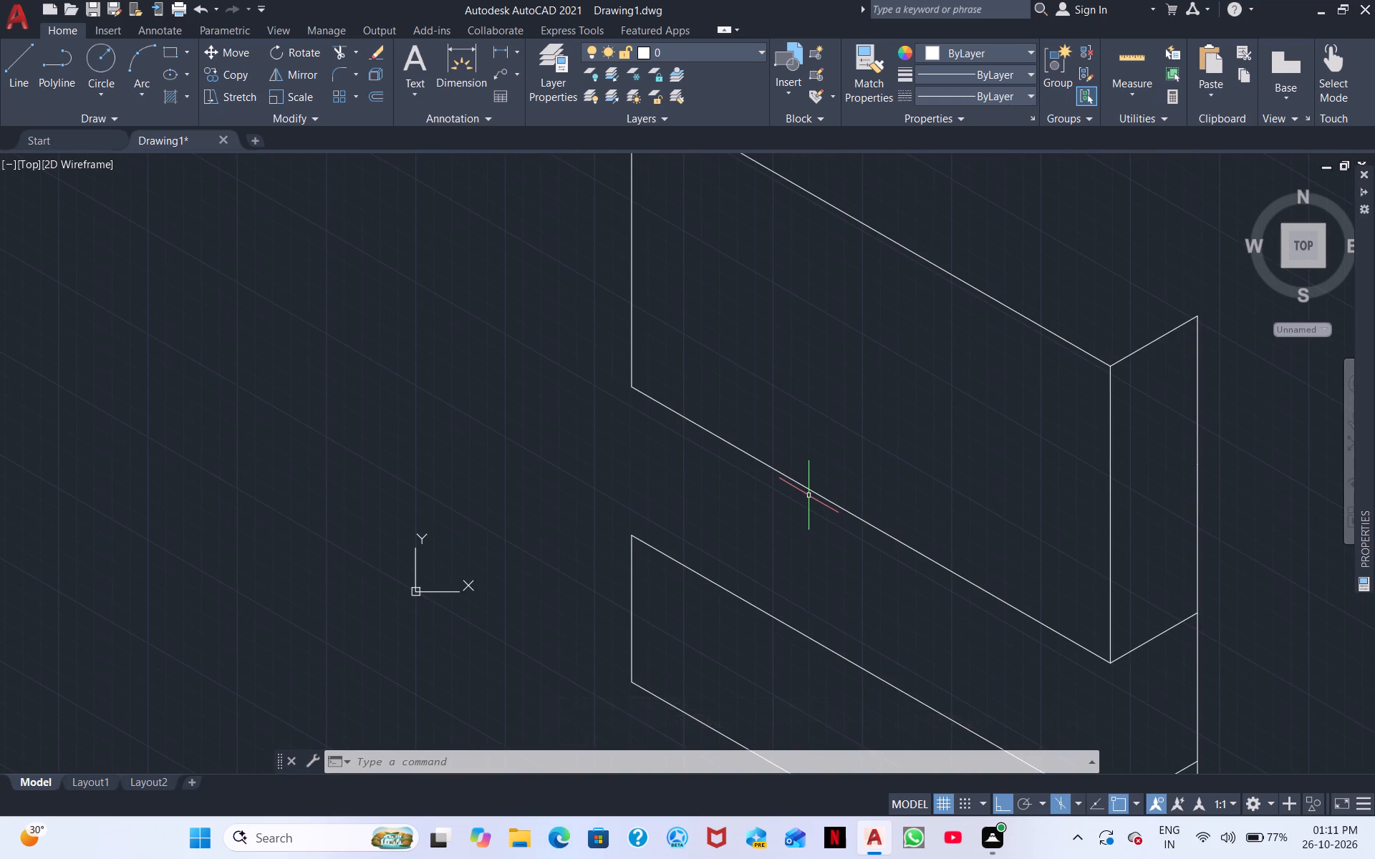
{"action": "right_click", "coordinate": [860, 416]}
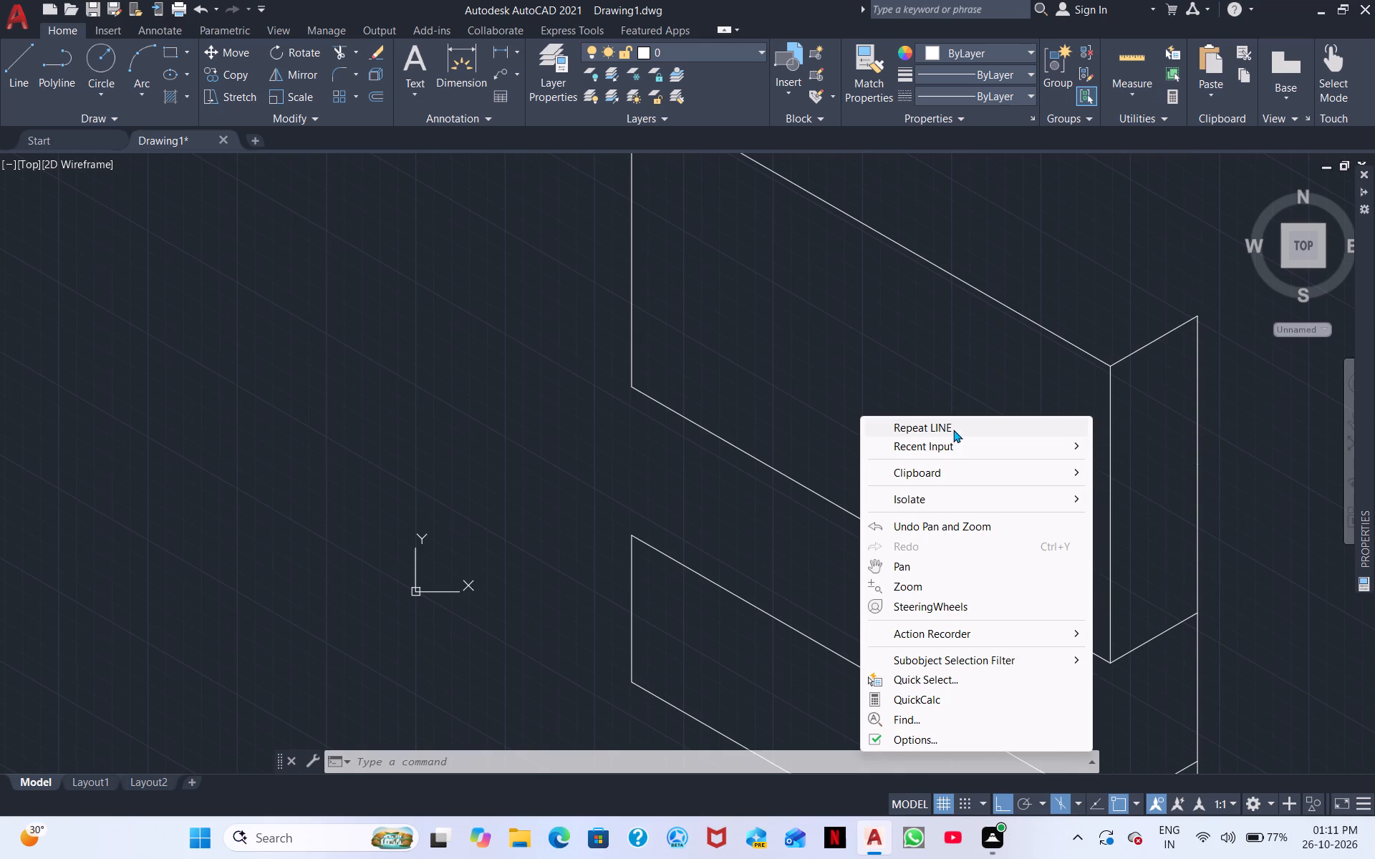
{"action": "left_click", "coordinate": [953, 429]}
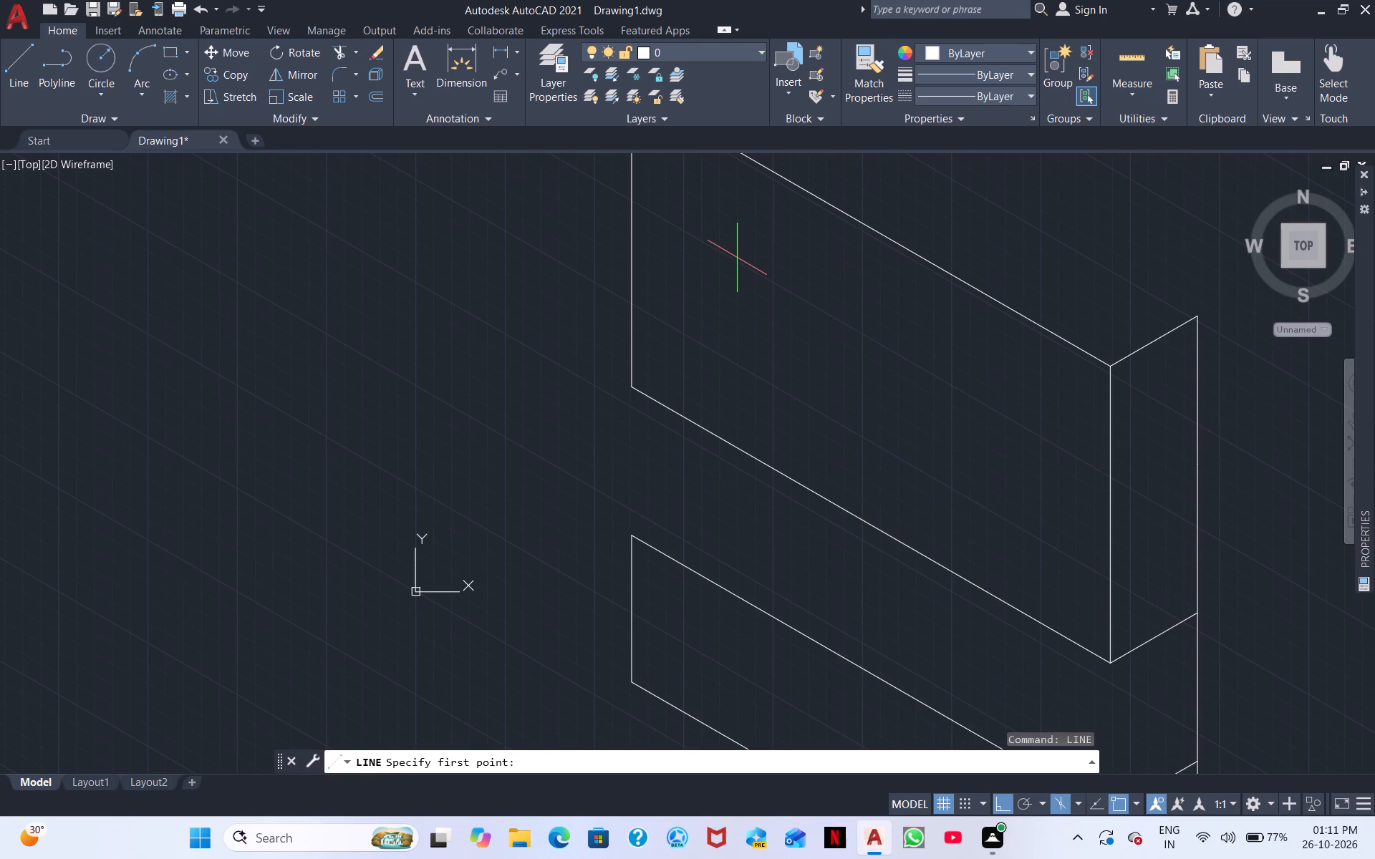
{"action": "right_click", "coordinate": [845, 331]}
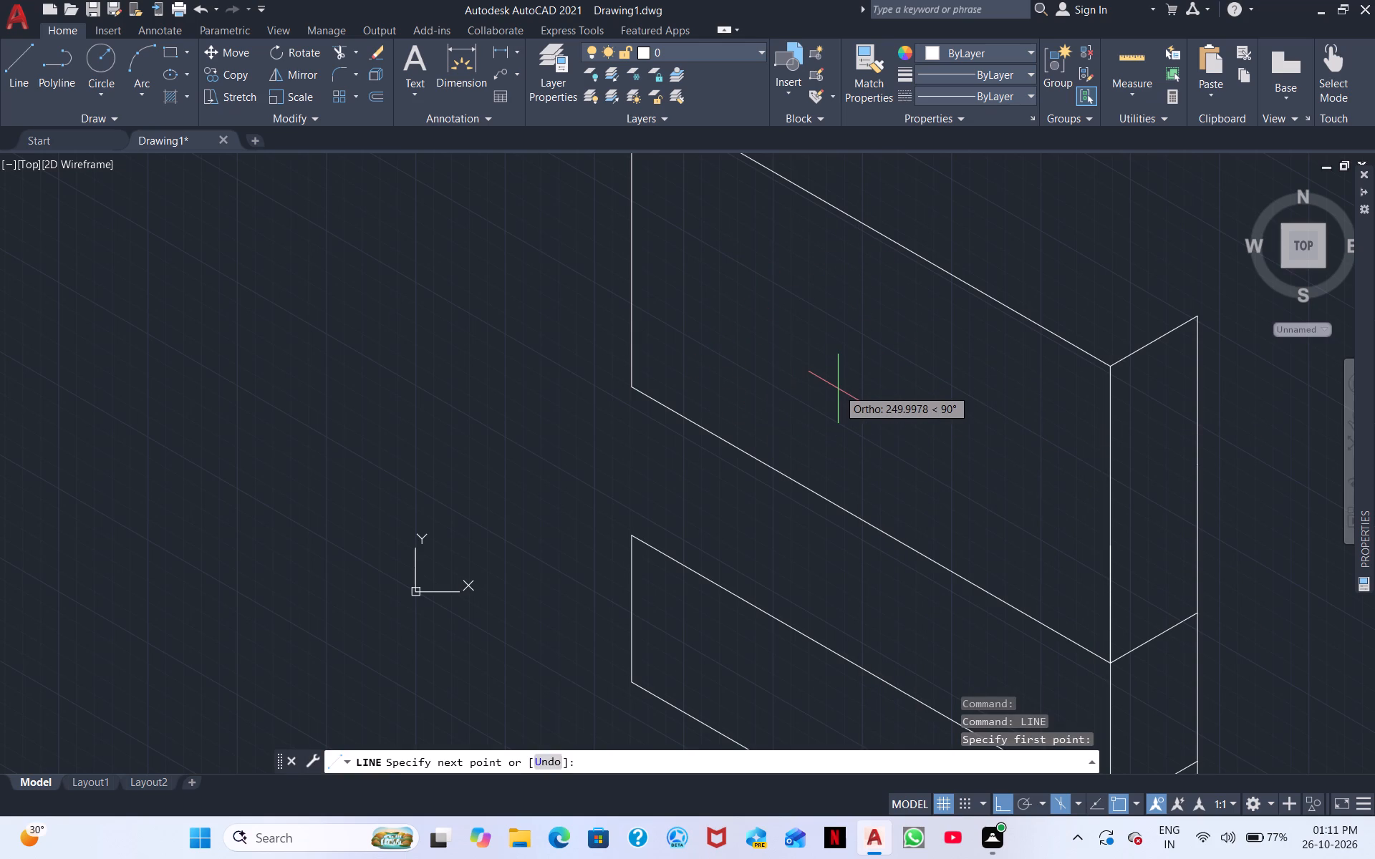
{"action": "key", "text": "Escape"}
From the upper panel's far top corner, draw a line 250 long at 210° on the top isoplane.
{"action": "scroll", "coordinate": [834, 391], "scroll_direction": "down", "scroll_amount": 2}
{"action": "middle_click_drag", "start_coordinate": [911, 447], "coordinate": [708, 392]}
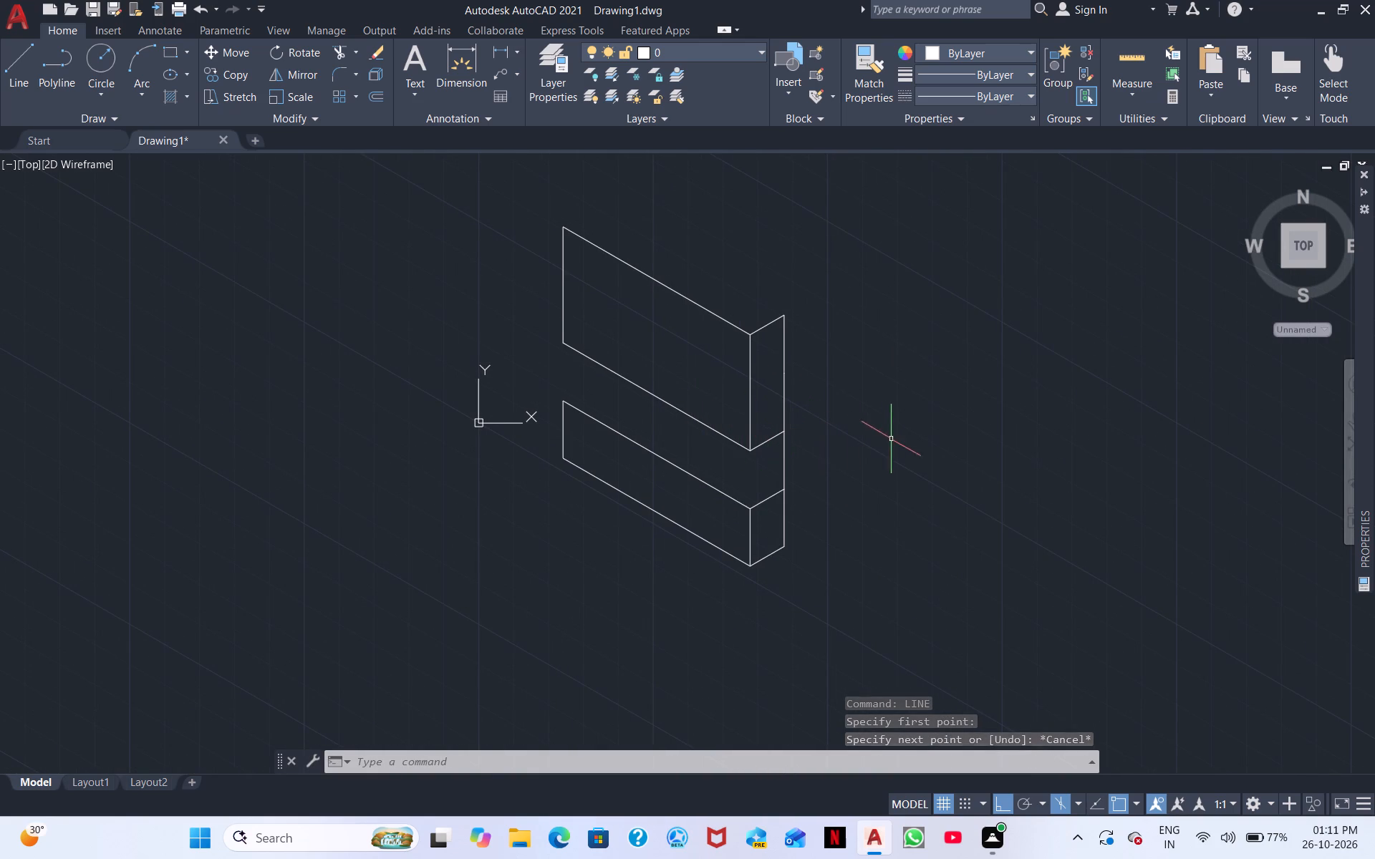
{"action": "scroll", "coordinate": [793, 475], "scroll_direction": "up", "scroll_amount": 2}
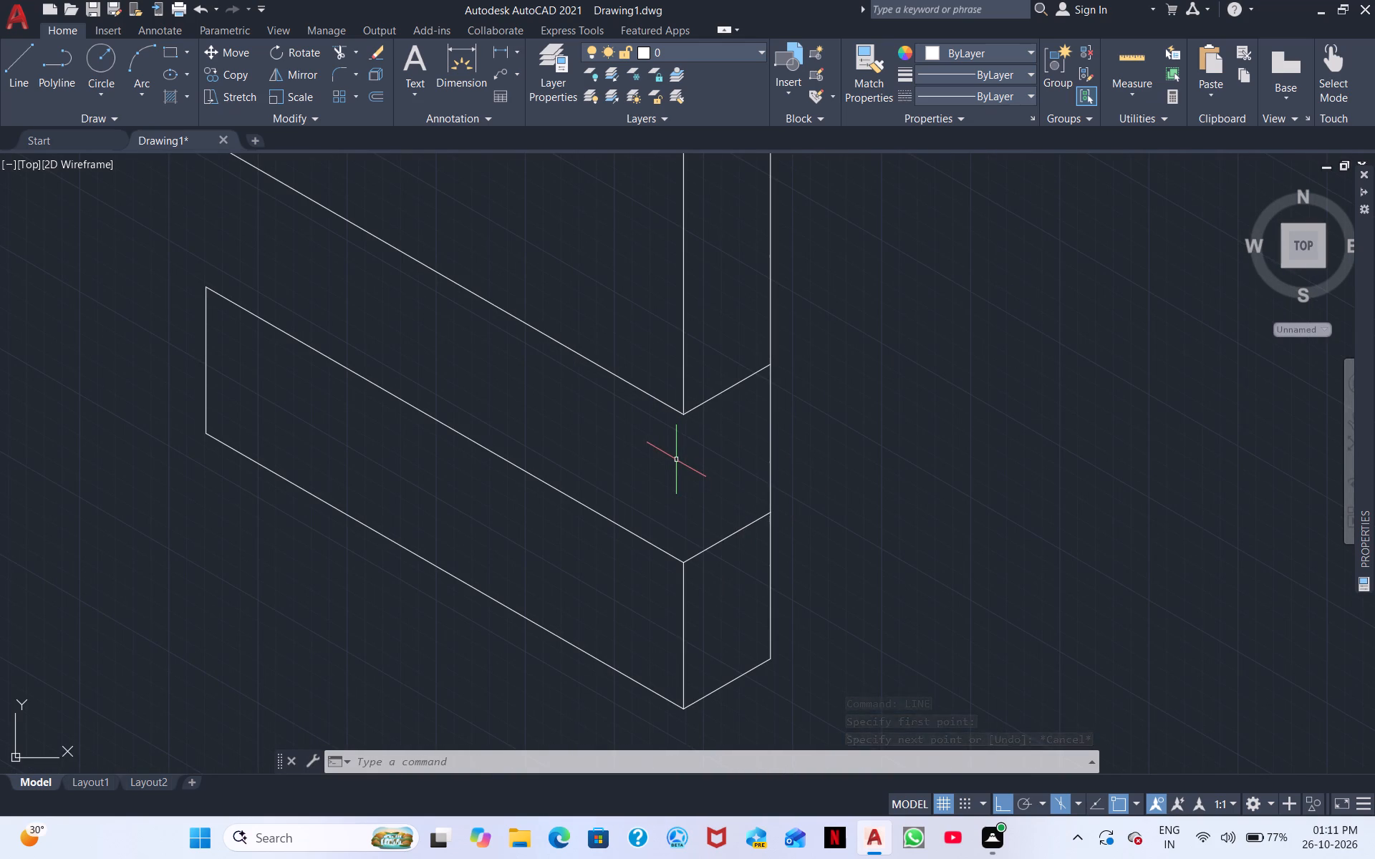
{"action": "middle_click_drag", "start_coordinate": [551, 480], "coordinate": [944, 470]}
{"action": "scroll", "coordinate": [685, 421], "scroll_direction": "down", "scroll_amount": 1}
{"action": "middle_click_drag", "start_coordinate": [574, 392], "coordinate": [503, 667]}
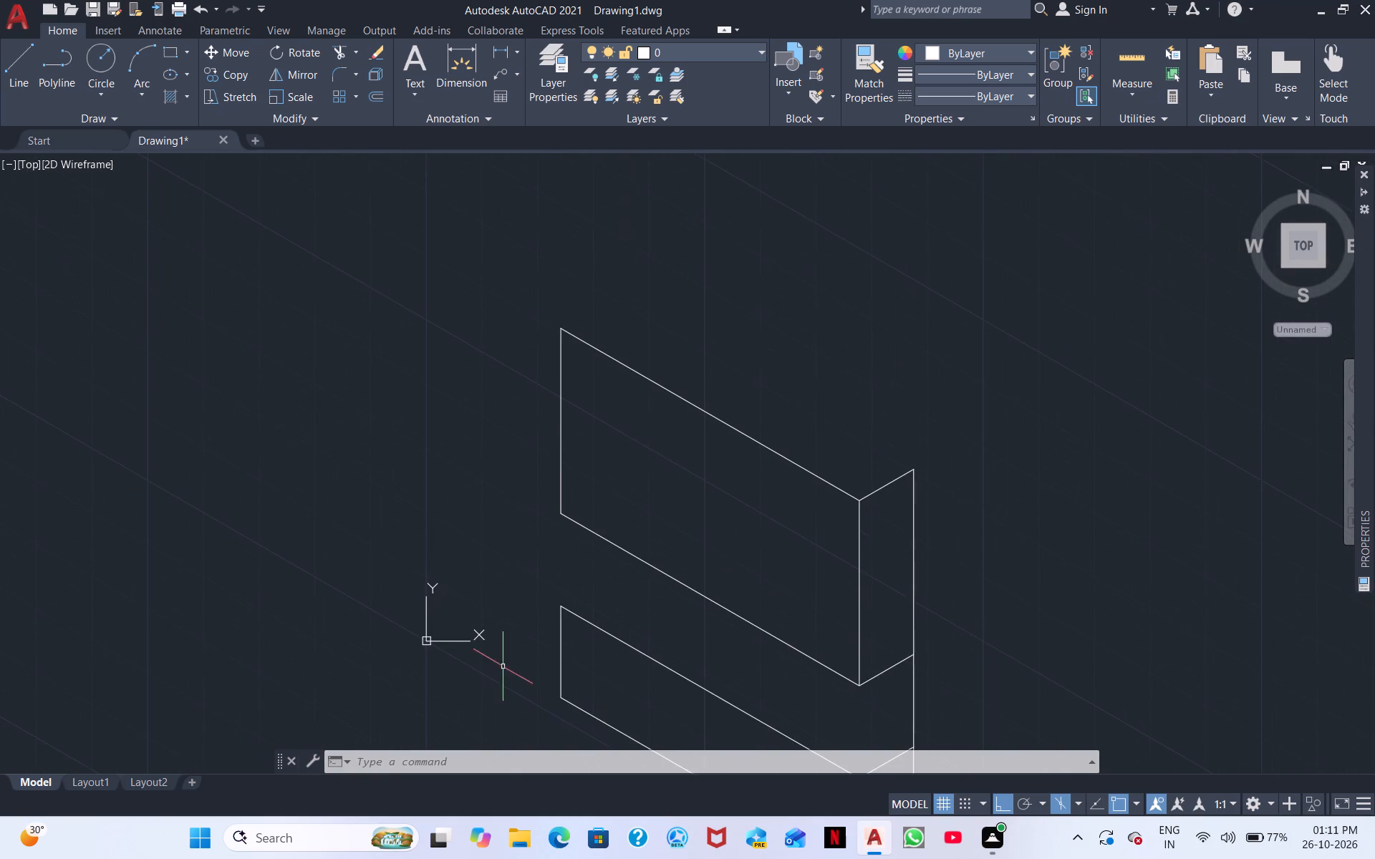
{"action": "right_click", "coordinate": [602, 462]}
{"action": "left_click", "coordinate": [697, 470]}
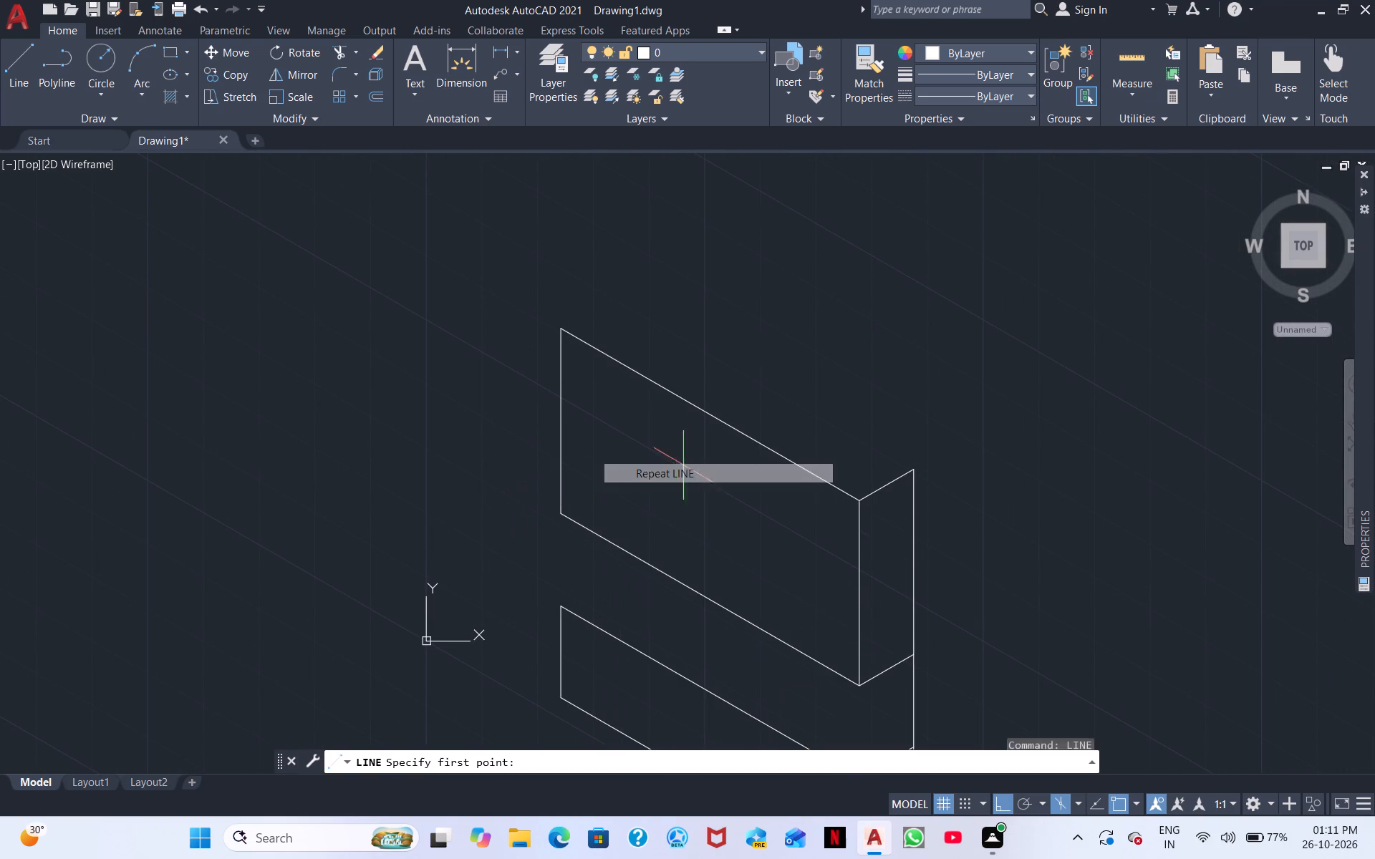
{"action": "left_click", "coordinate": [566, 333]}
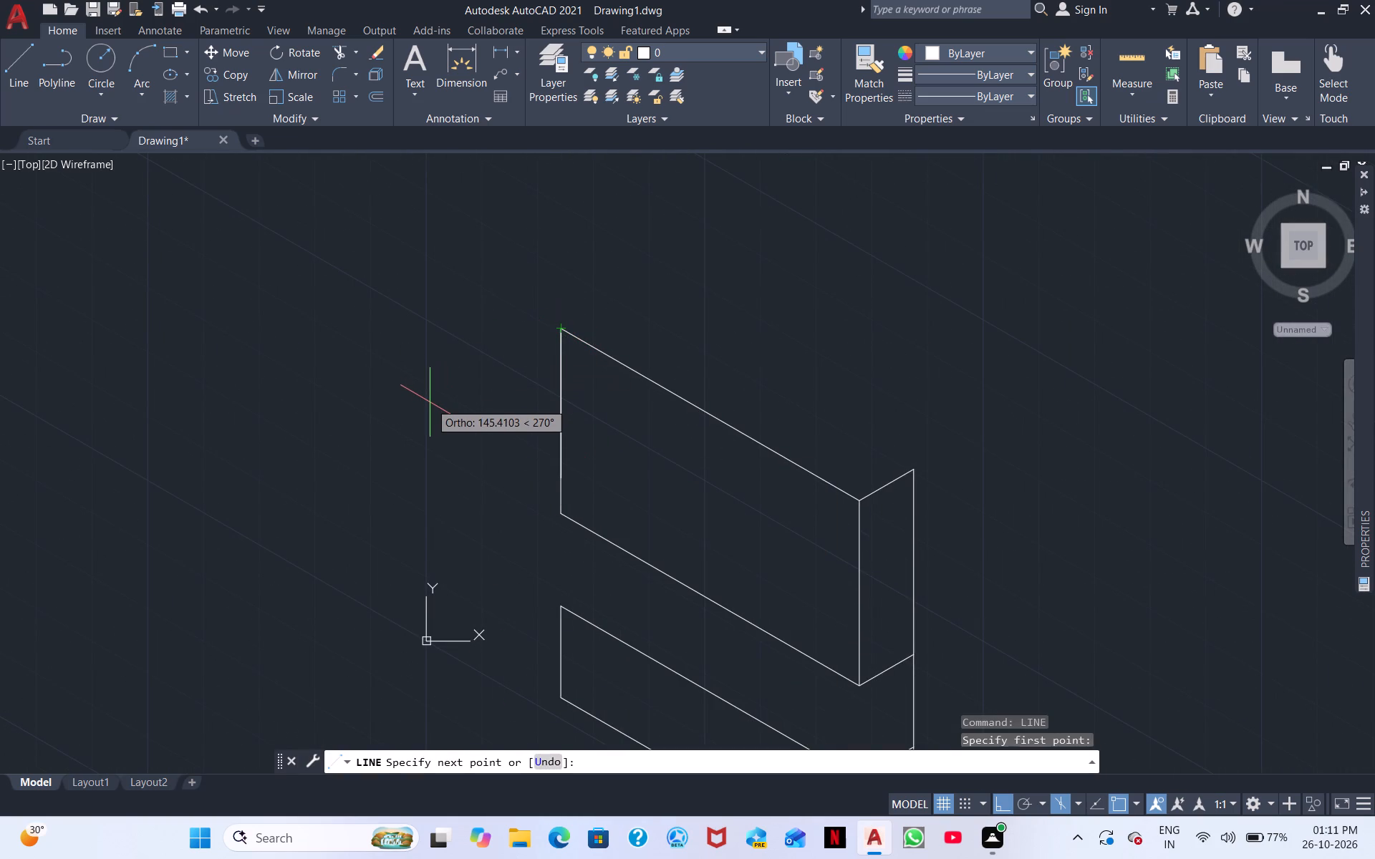
{"action": "key", "text": "F5"}
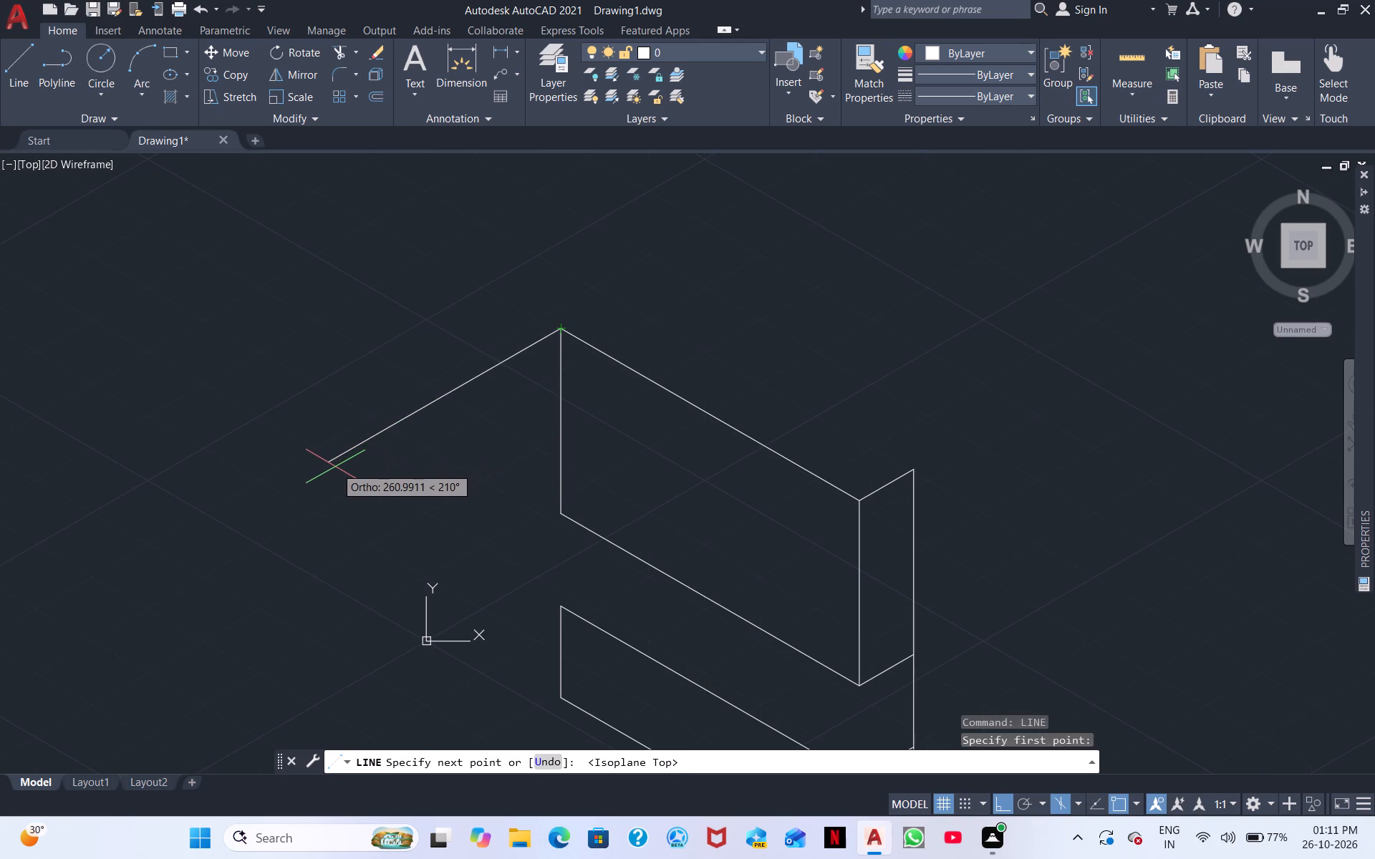
{"action": "type", "text": "250"}
{"action": "key", "text": "Return"}
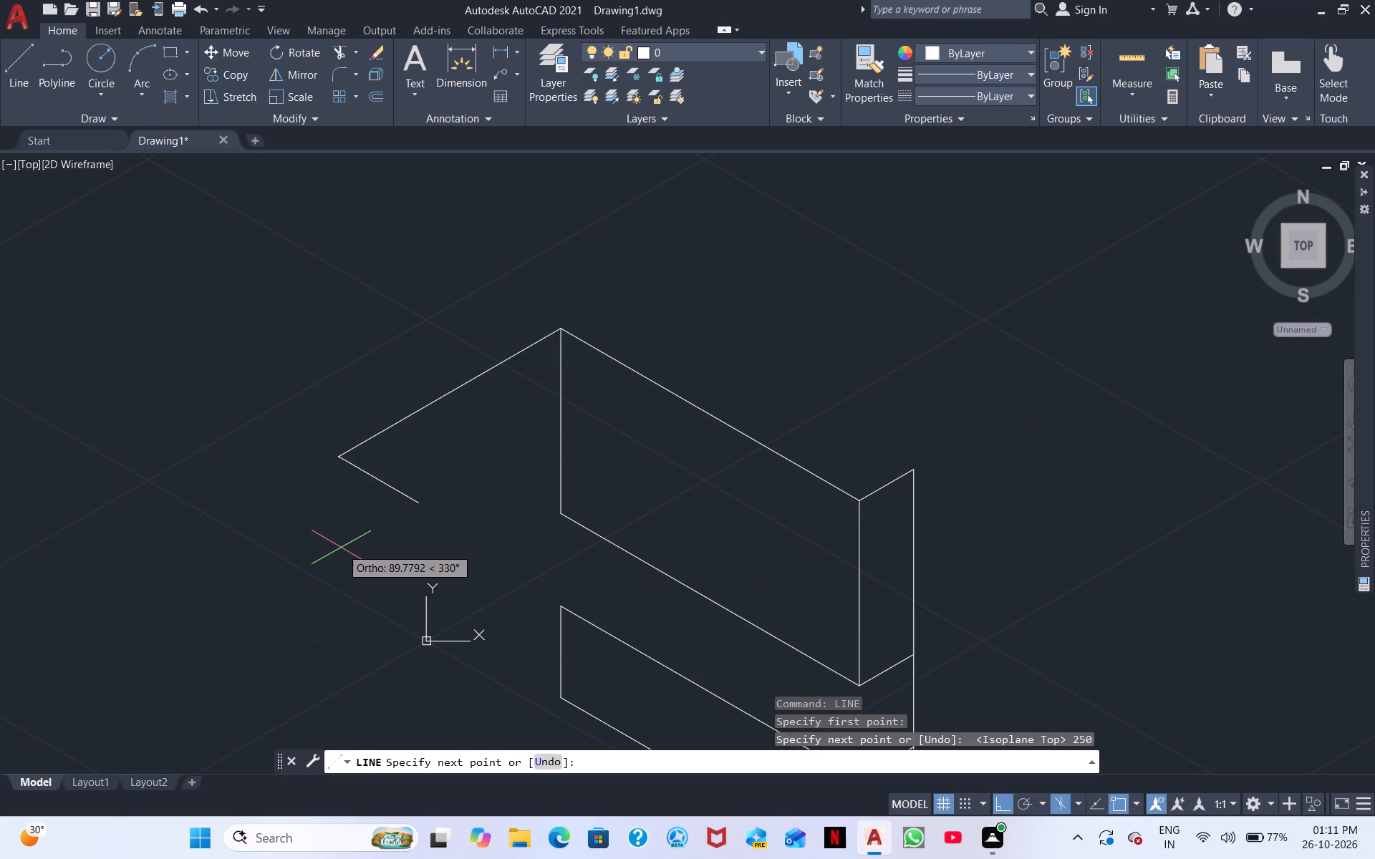
On the right isoplane, continue the line 180 straight down and back to the upper panel's far lower corner, ending the command.
{"action": "key", "text": "F5"}
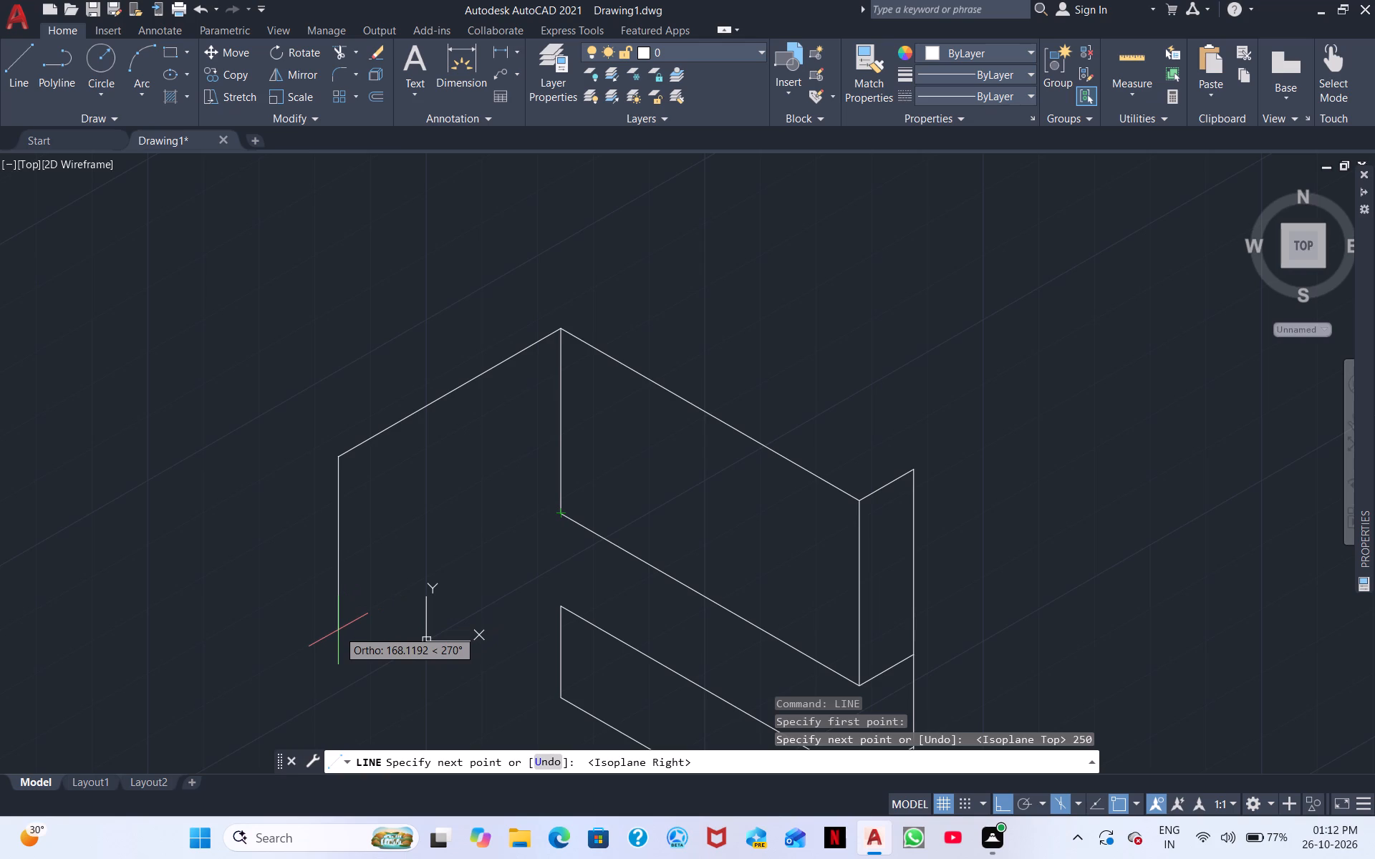
{"action": "type", "text": "180"}
{"action": "key", "text": "Return"}
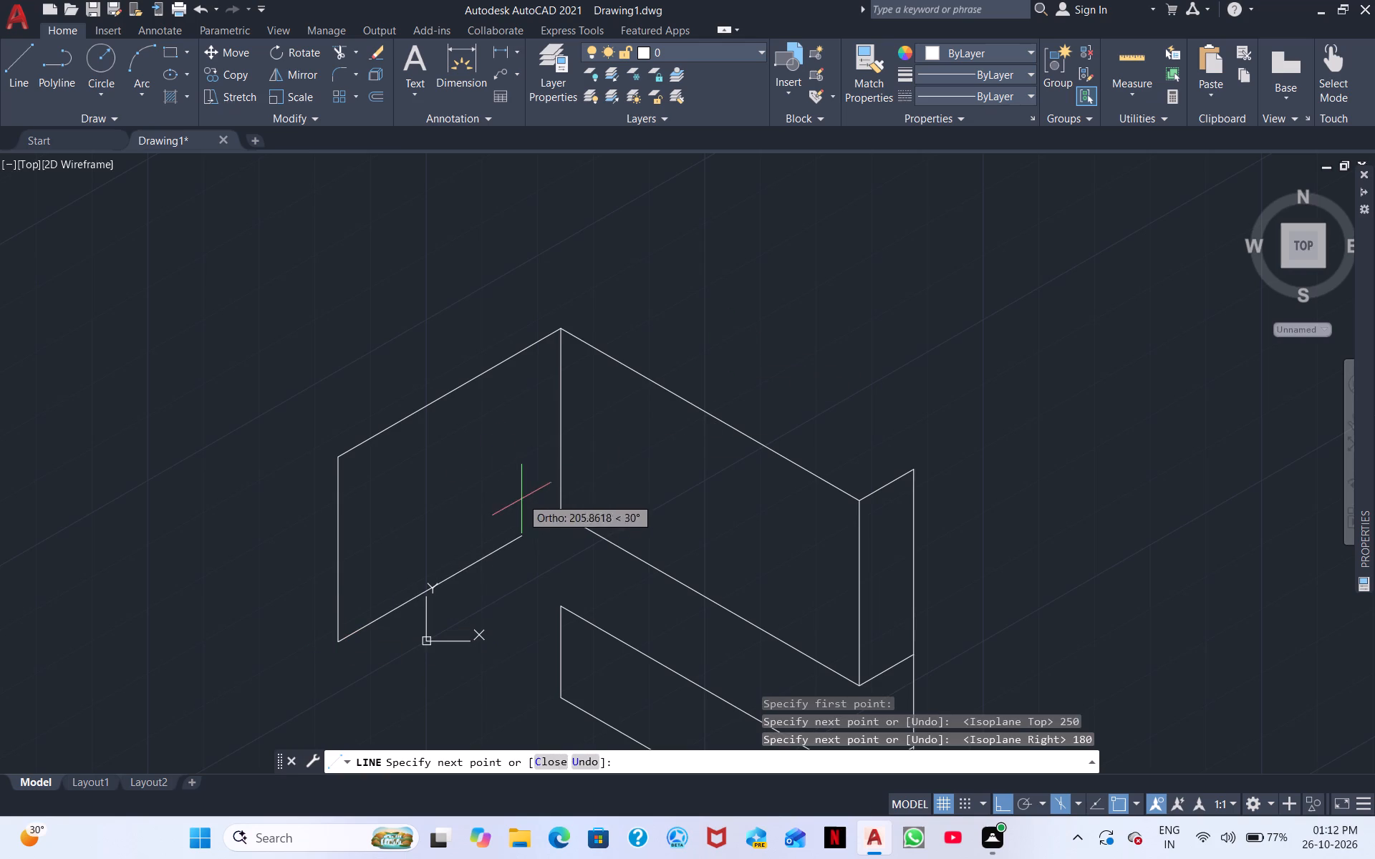
{"action": "left_click", "coordinate": [559, 512]}
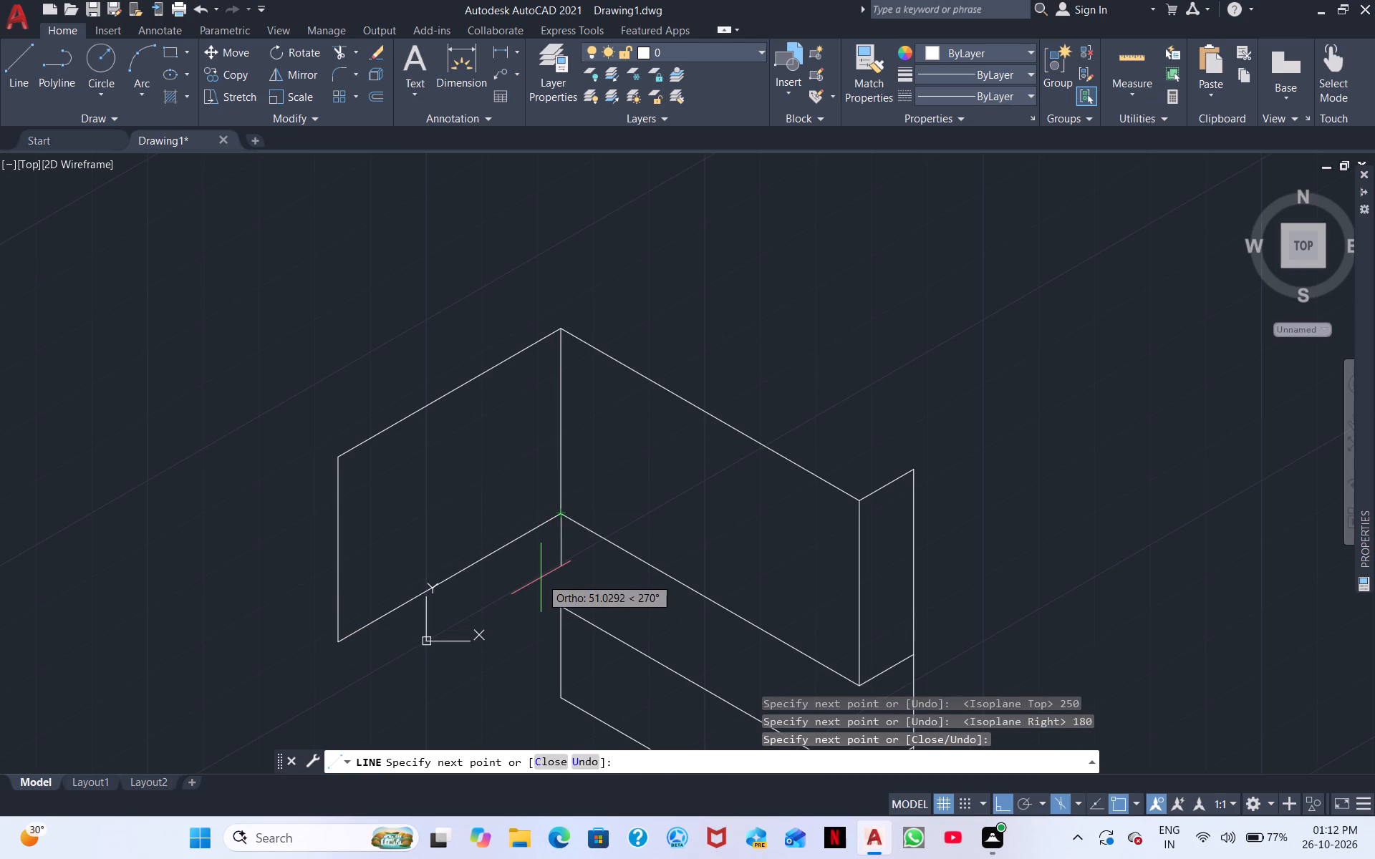
{"action": "key", "text": "Escape"}
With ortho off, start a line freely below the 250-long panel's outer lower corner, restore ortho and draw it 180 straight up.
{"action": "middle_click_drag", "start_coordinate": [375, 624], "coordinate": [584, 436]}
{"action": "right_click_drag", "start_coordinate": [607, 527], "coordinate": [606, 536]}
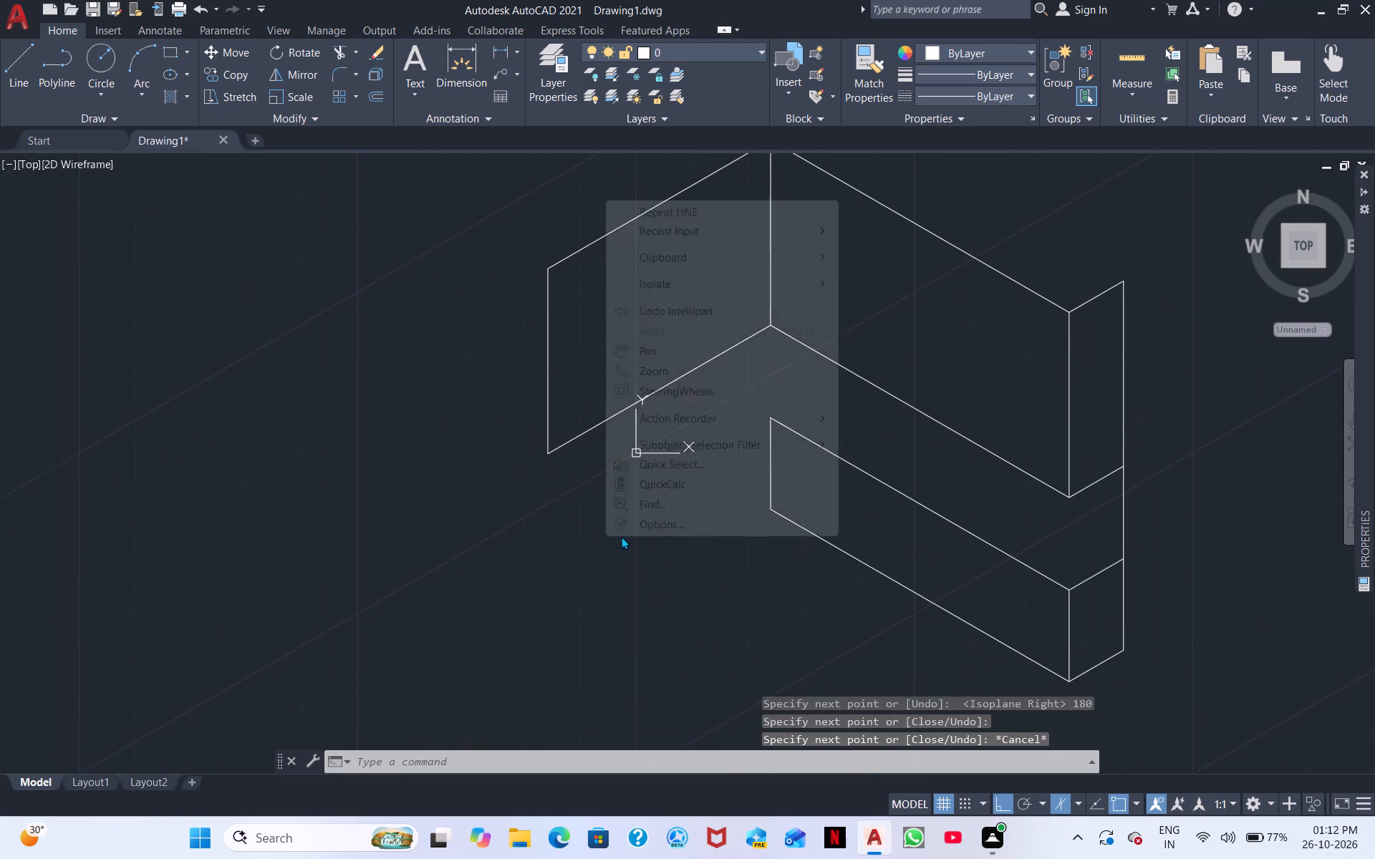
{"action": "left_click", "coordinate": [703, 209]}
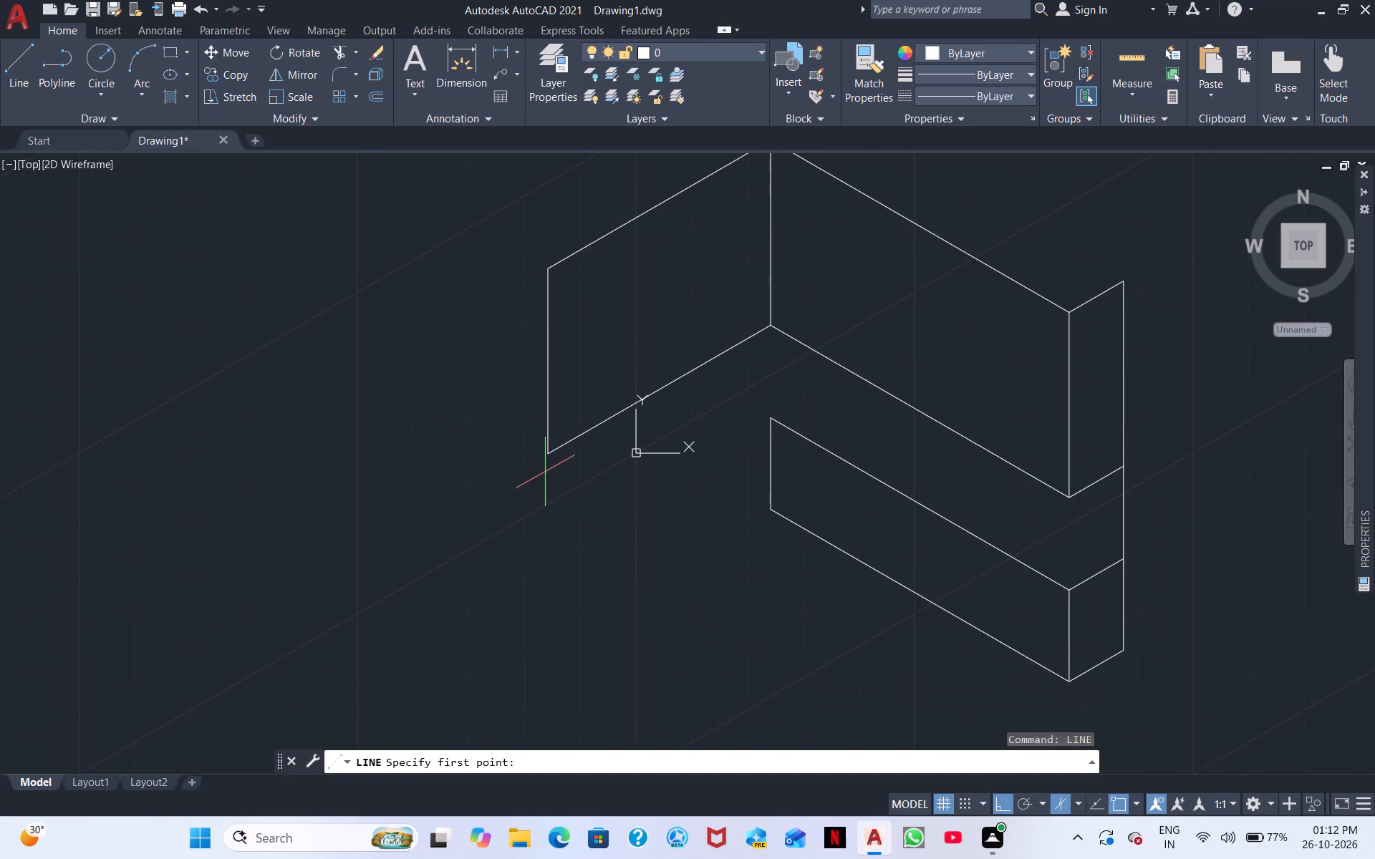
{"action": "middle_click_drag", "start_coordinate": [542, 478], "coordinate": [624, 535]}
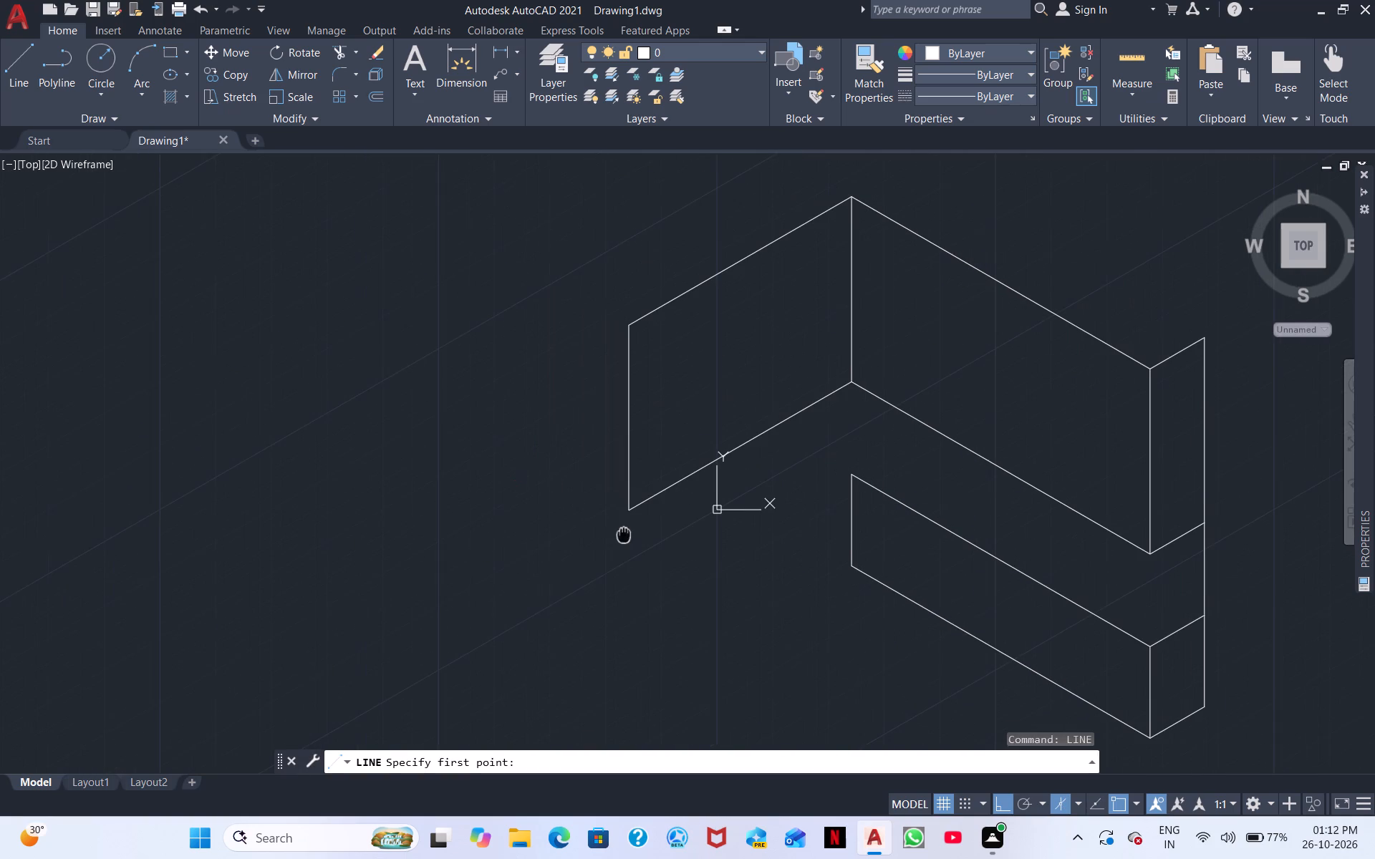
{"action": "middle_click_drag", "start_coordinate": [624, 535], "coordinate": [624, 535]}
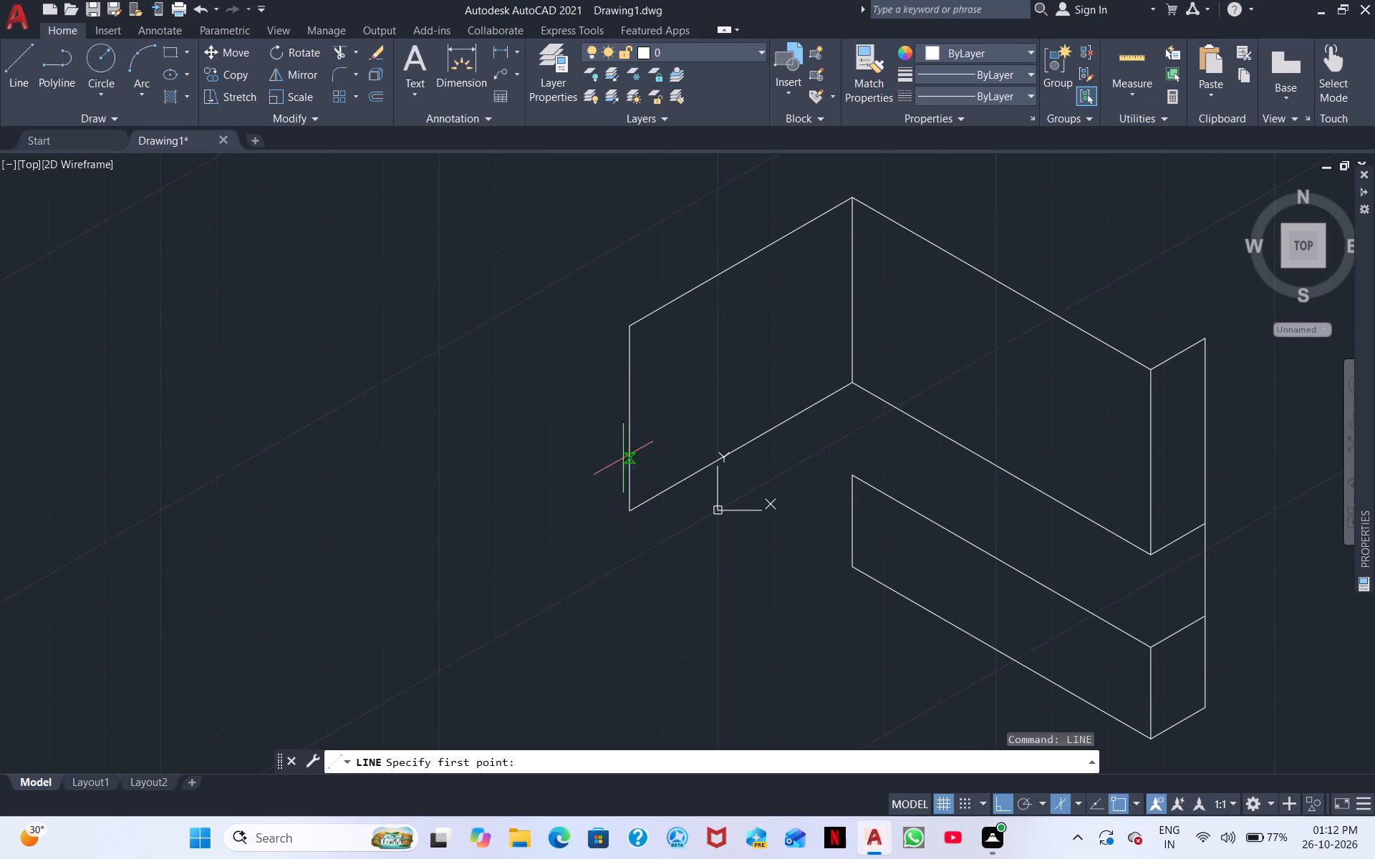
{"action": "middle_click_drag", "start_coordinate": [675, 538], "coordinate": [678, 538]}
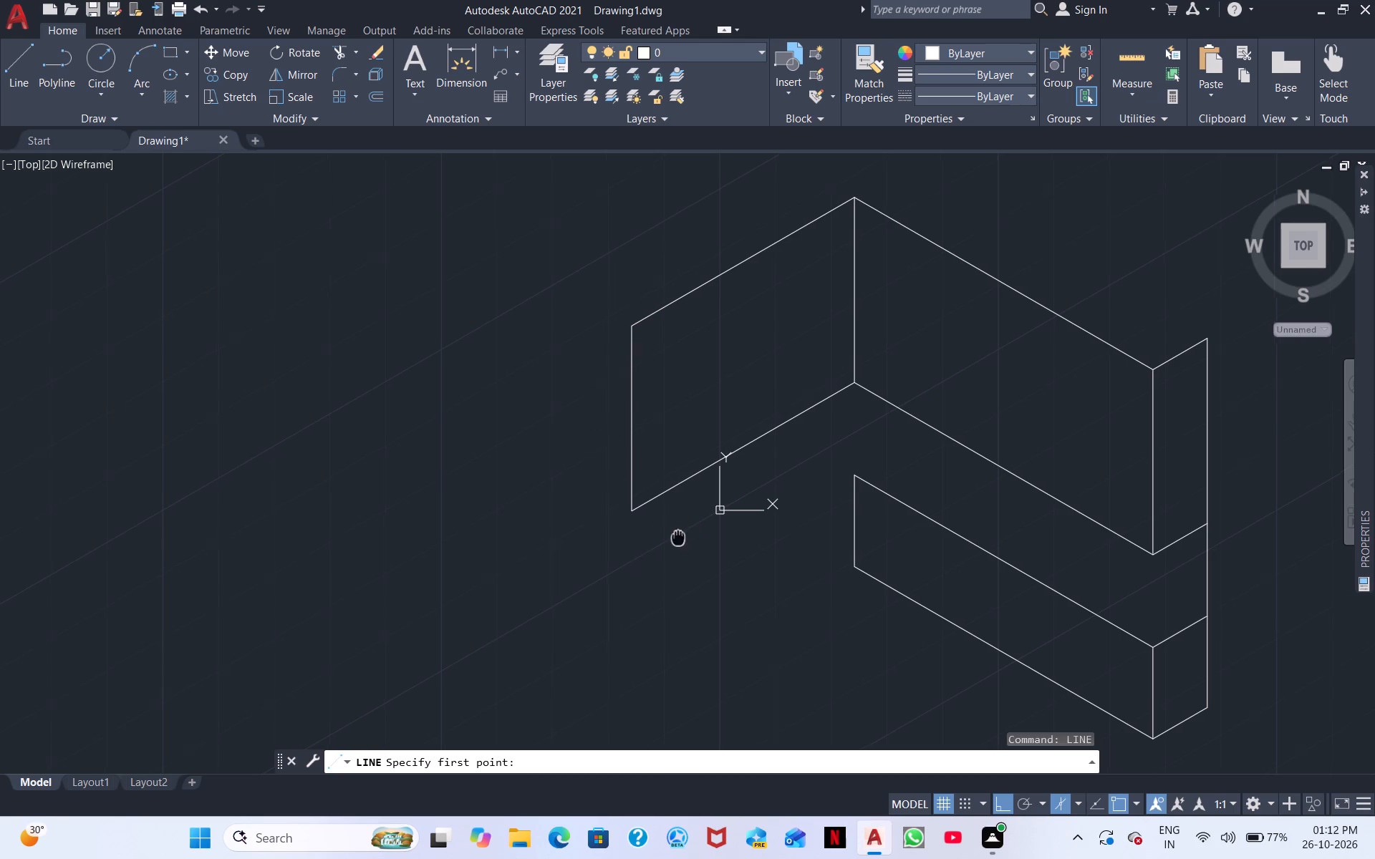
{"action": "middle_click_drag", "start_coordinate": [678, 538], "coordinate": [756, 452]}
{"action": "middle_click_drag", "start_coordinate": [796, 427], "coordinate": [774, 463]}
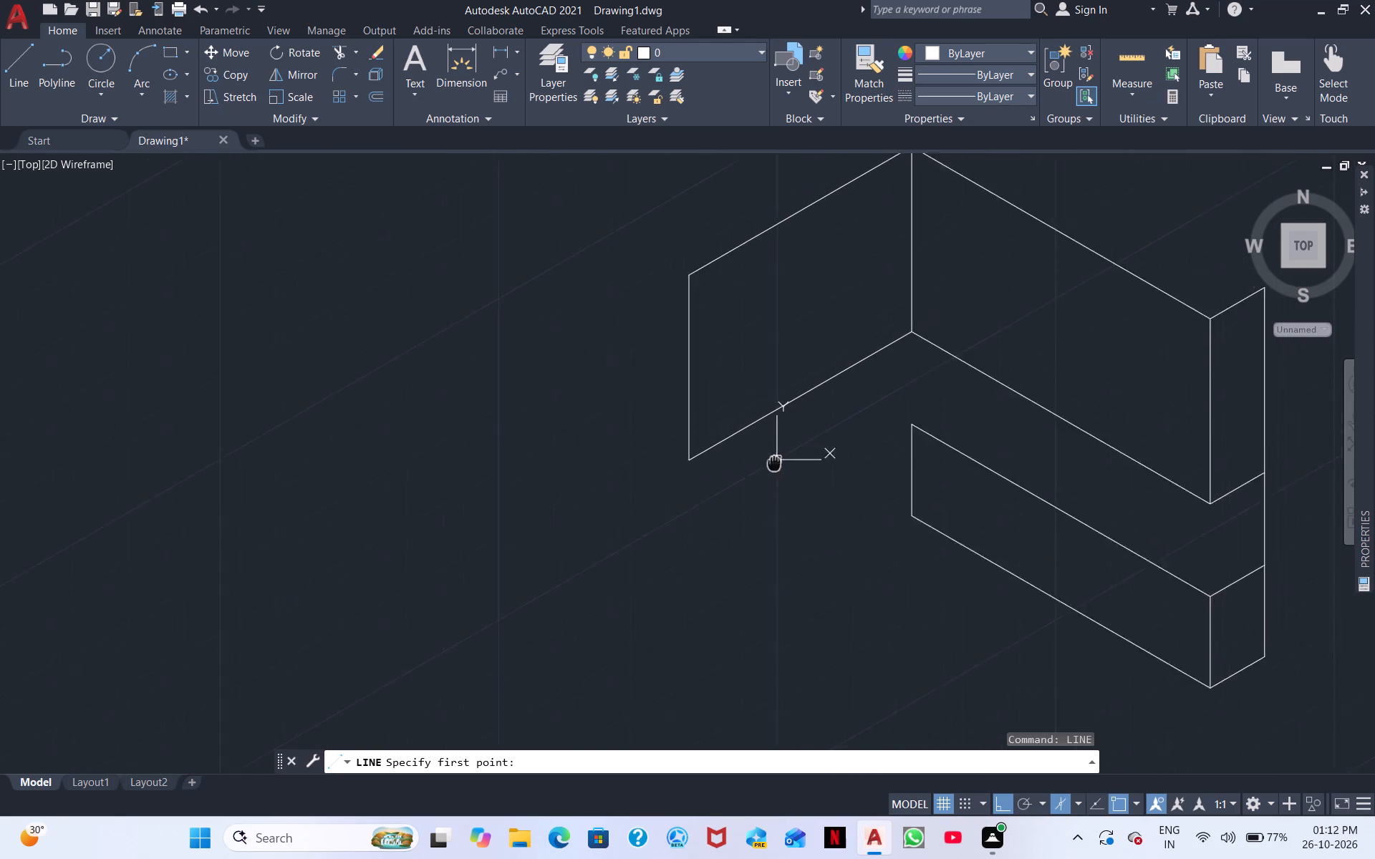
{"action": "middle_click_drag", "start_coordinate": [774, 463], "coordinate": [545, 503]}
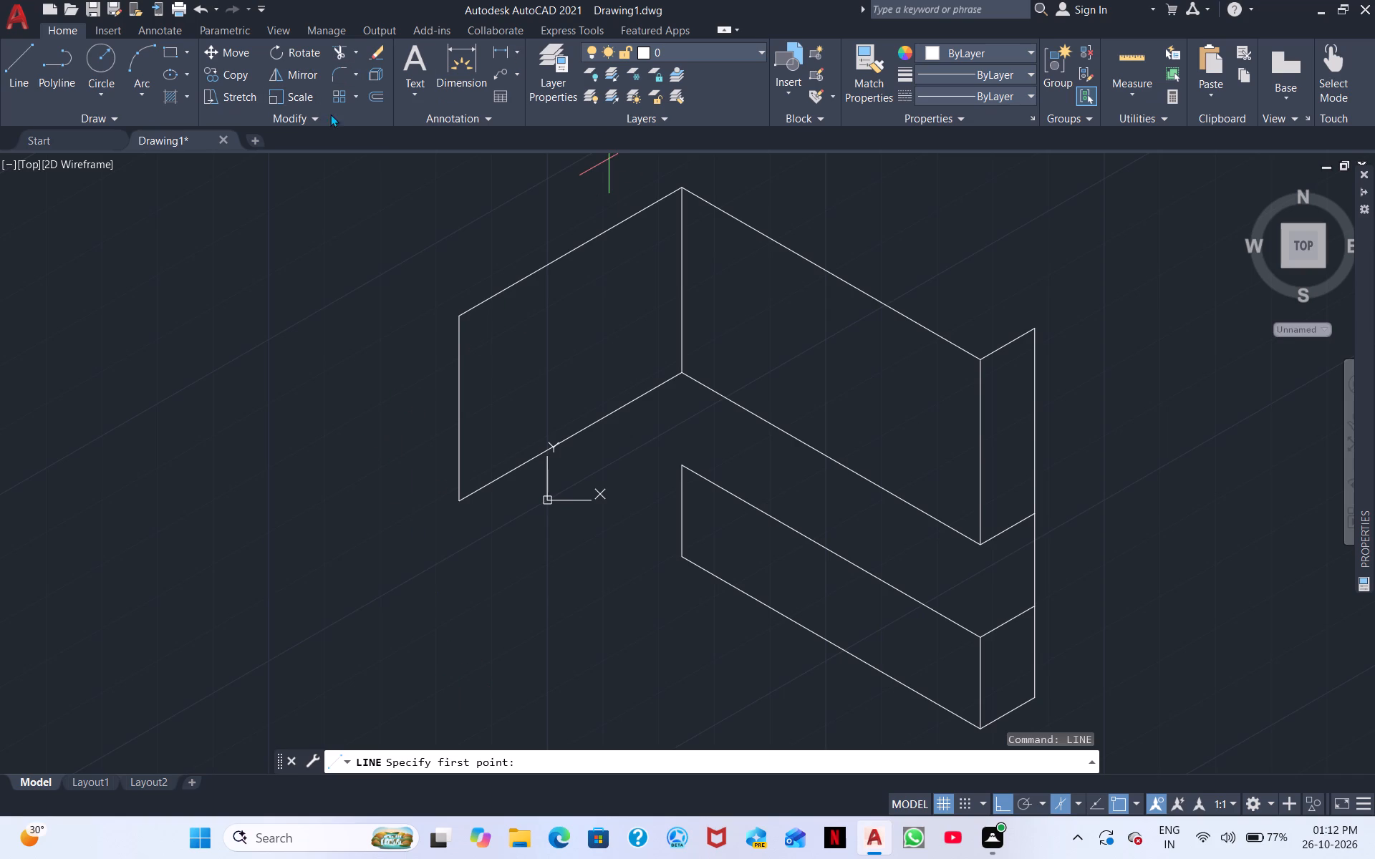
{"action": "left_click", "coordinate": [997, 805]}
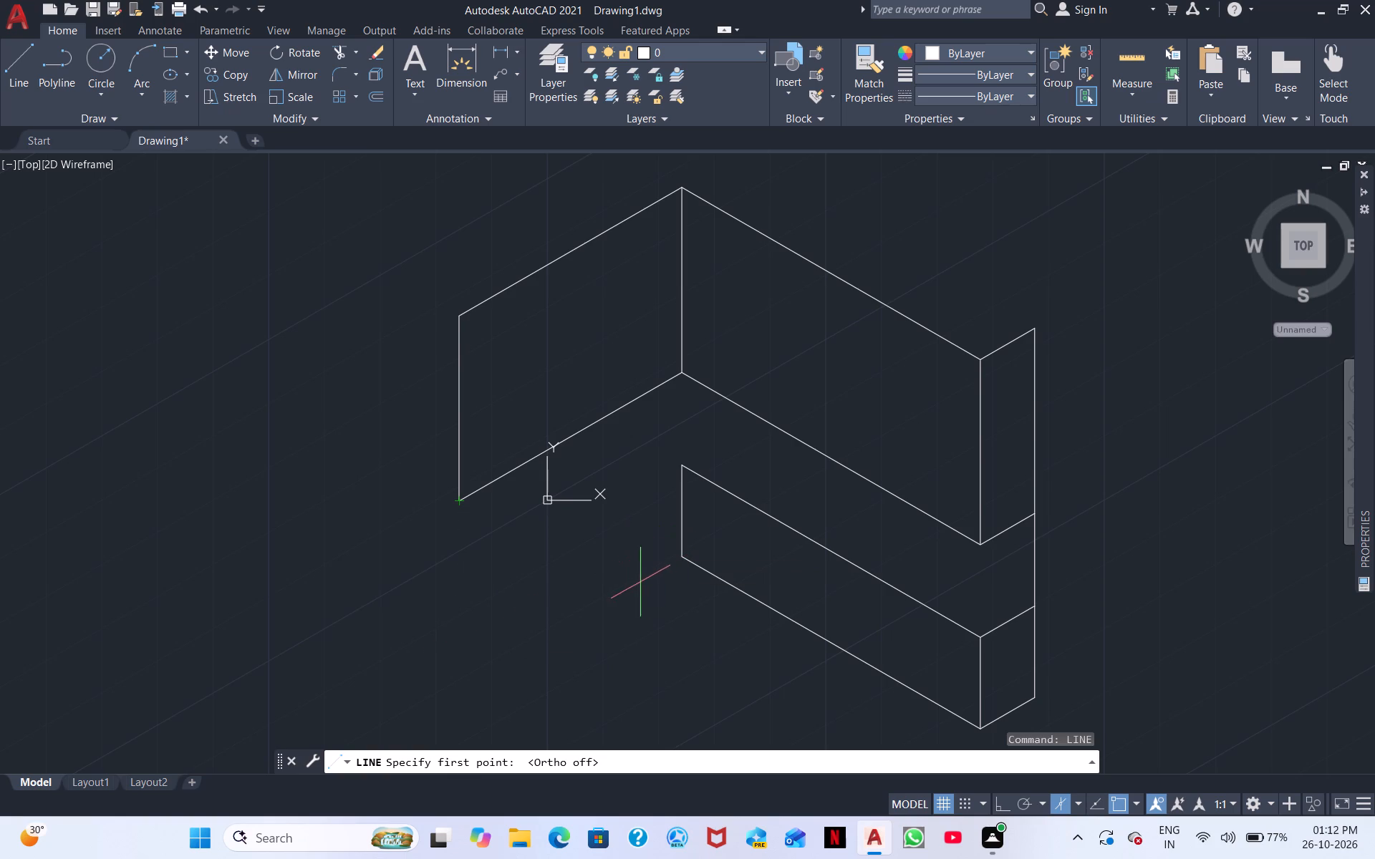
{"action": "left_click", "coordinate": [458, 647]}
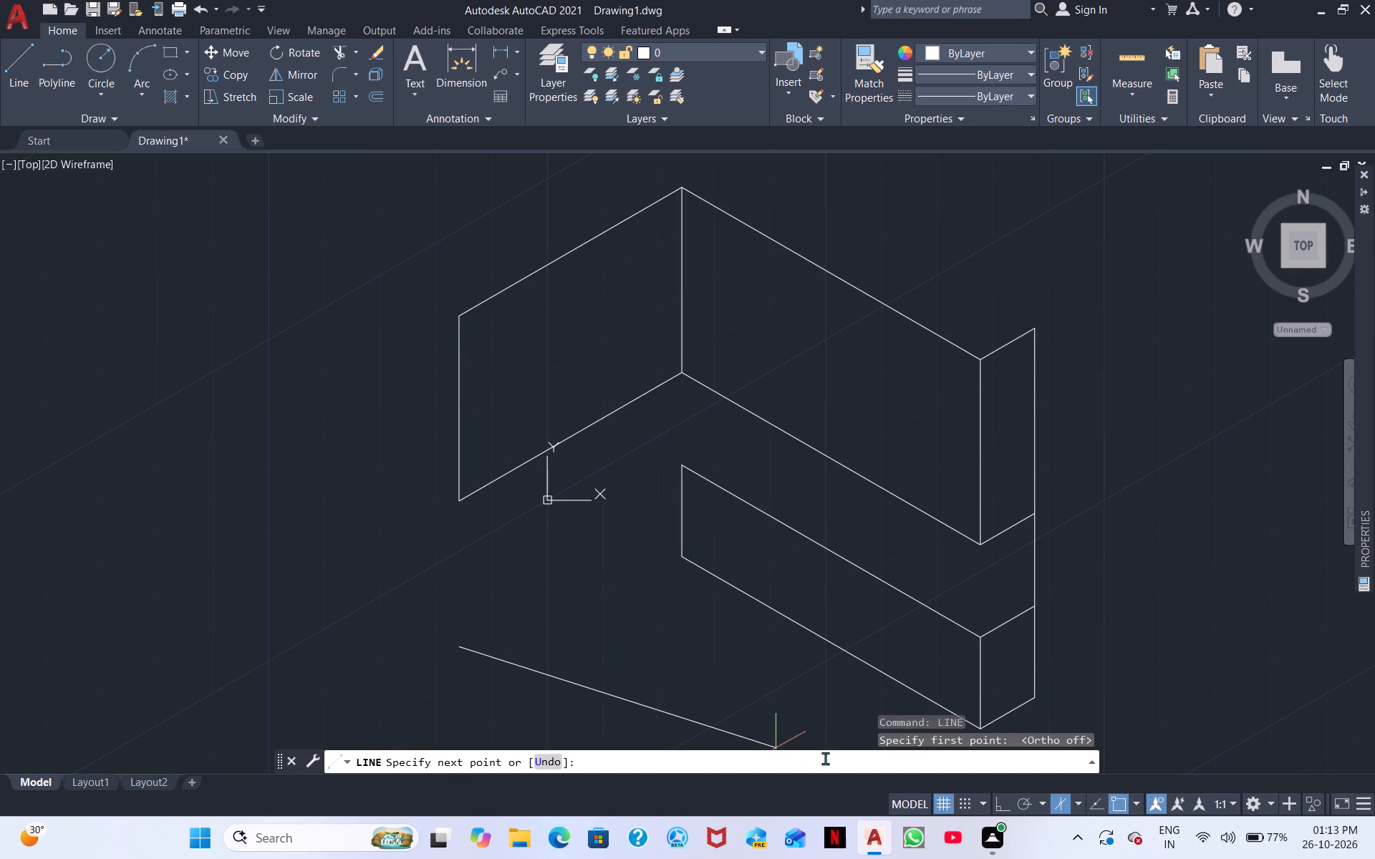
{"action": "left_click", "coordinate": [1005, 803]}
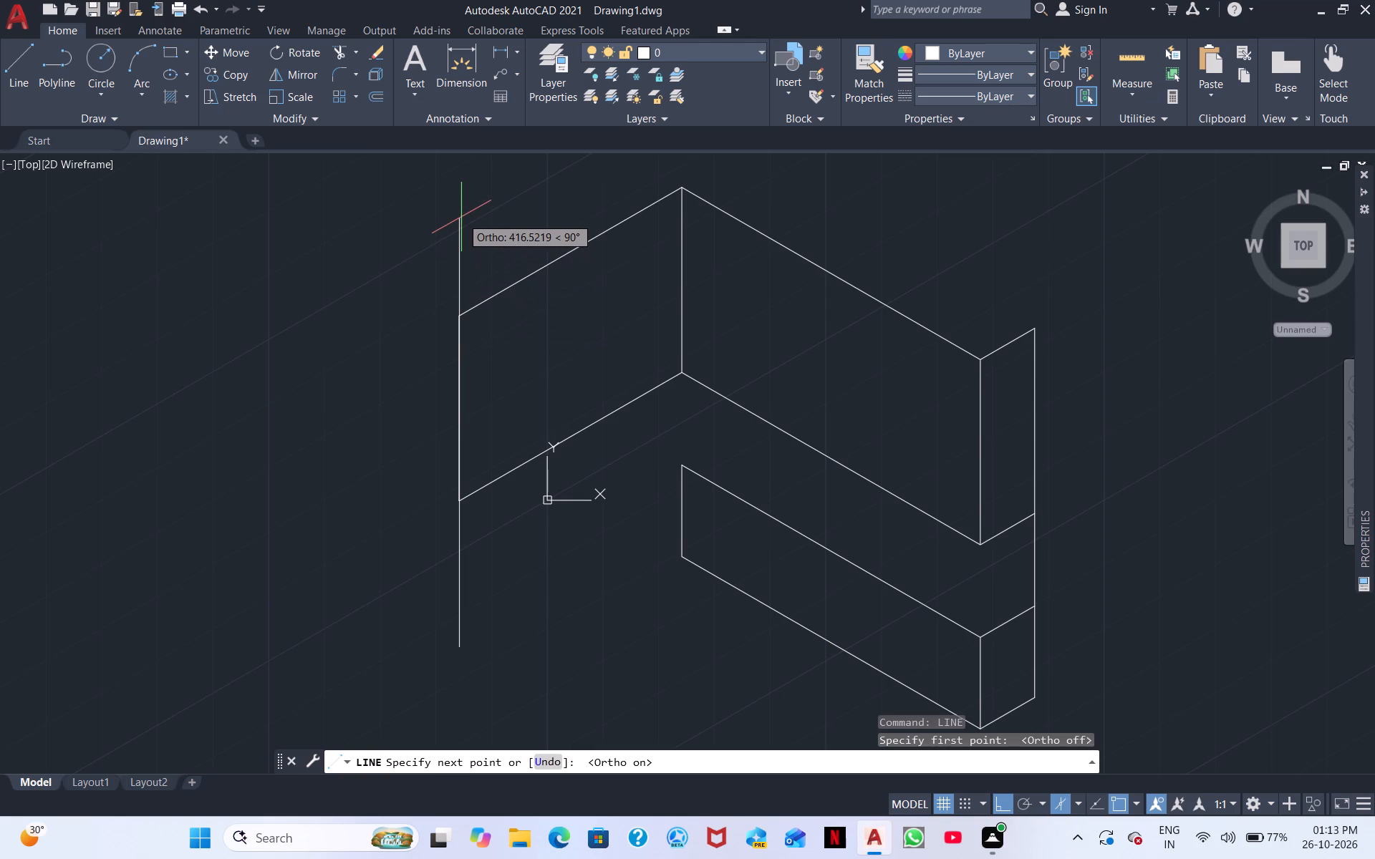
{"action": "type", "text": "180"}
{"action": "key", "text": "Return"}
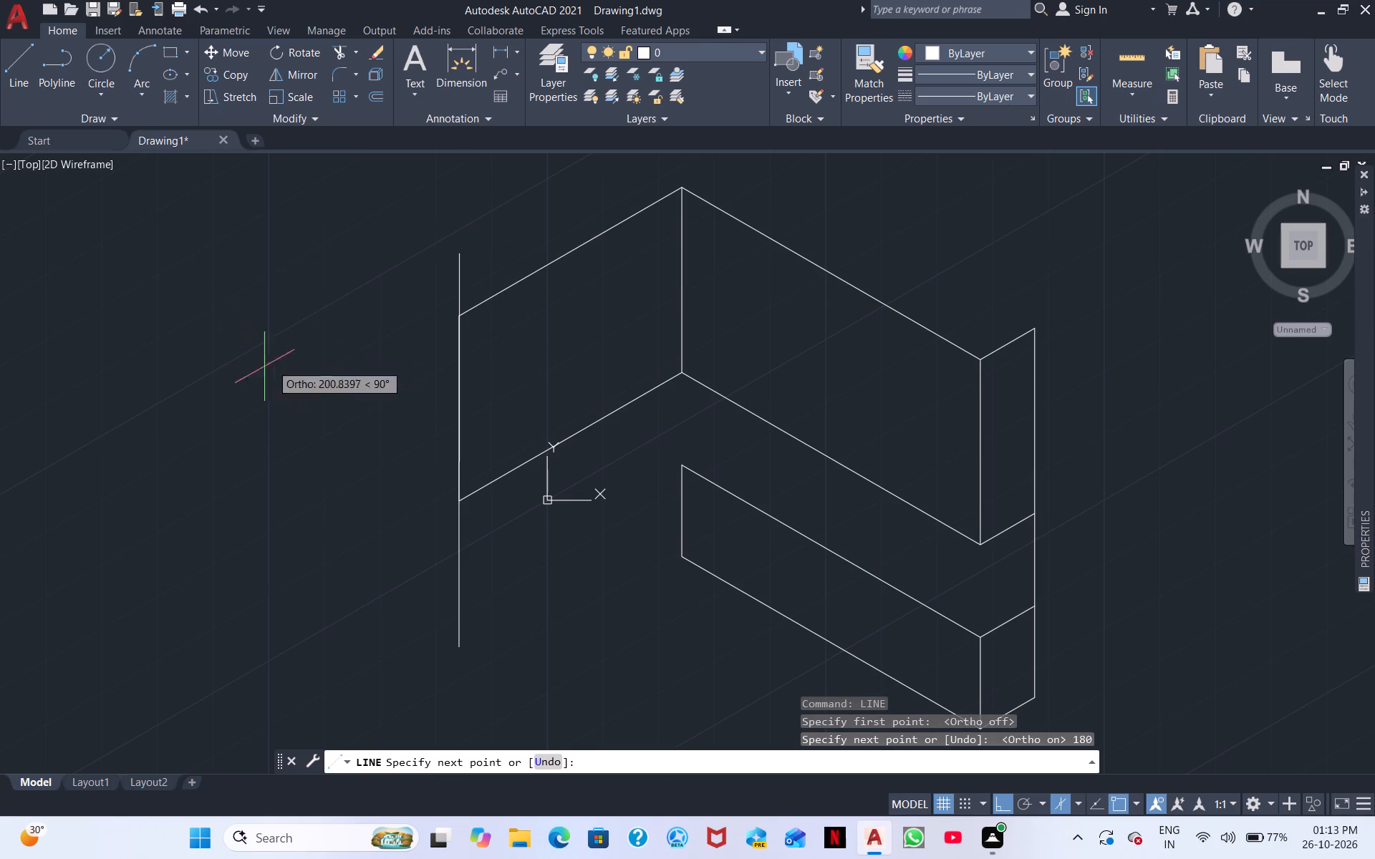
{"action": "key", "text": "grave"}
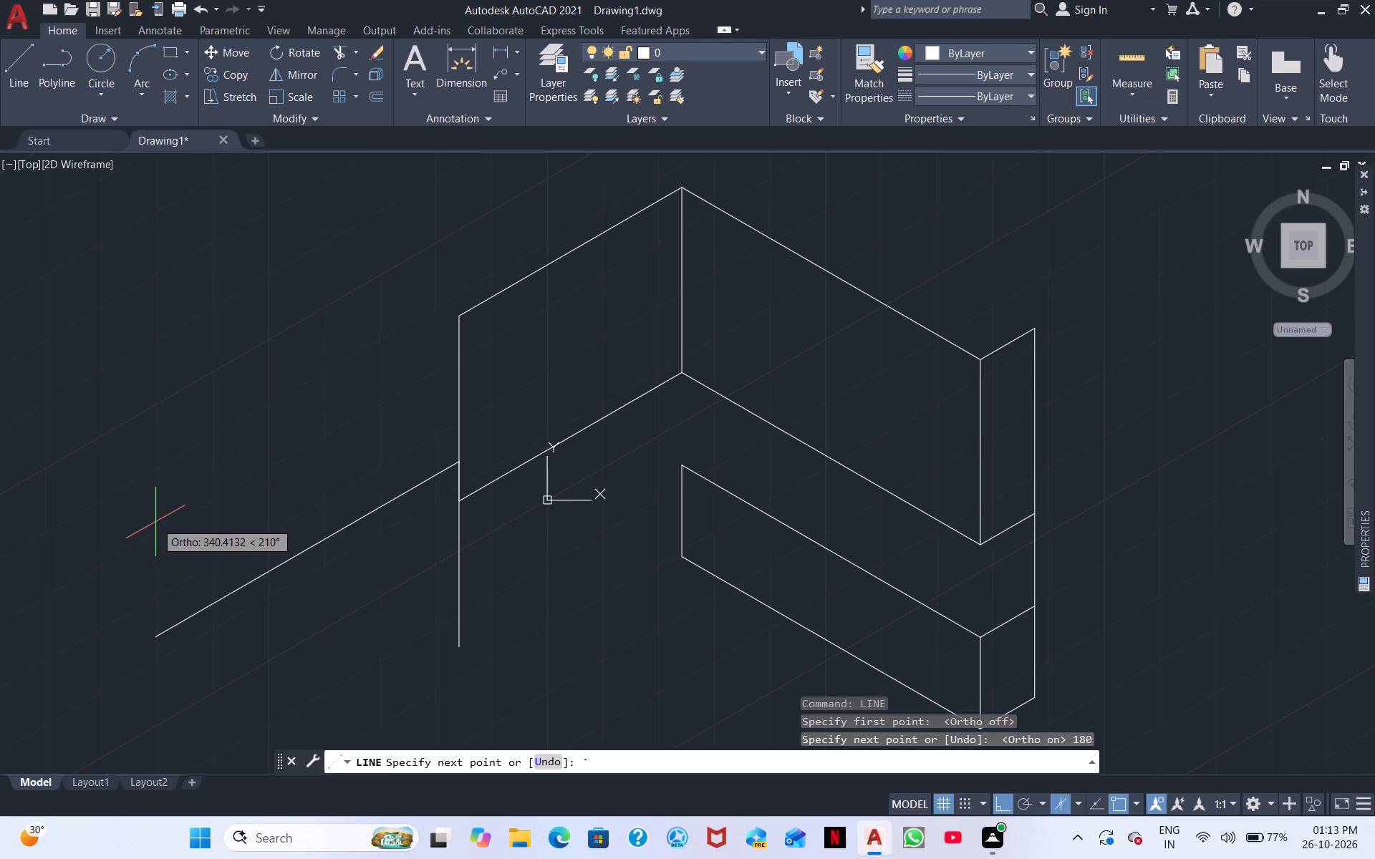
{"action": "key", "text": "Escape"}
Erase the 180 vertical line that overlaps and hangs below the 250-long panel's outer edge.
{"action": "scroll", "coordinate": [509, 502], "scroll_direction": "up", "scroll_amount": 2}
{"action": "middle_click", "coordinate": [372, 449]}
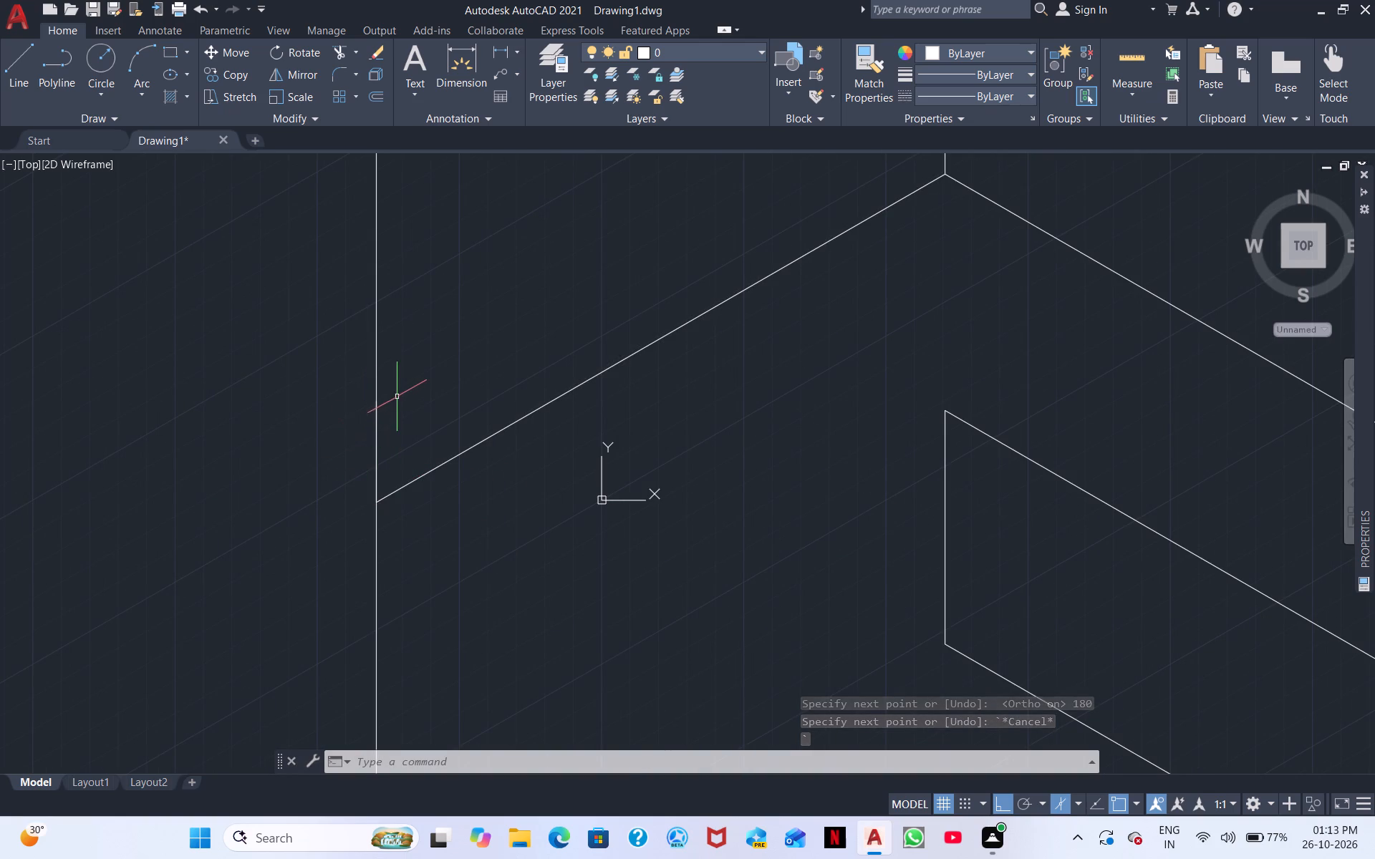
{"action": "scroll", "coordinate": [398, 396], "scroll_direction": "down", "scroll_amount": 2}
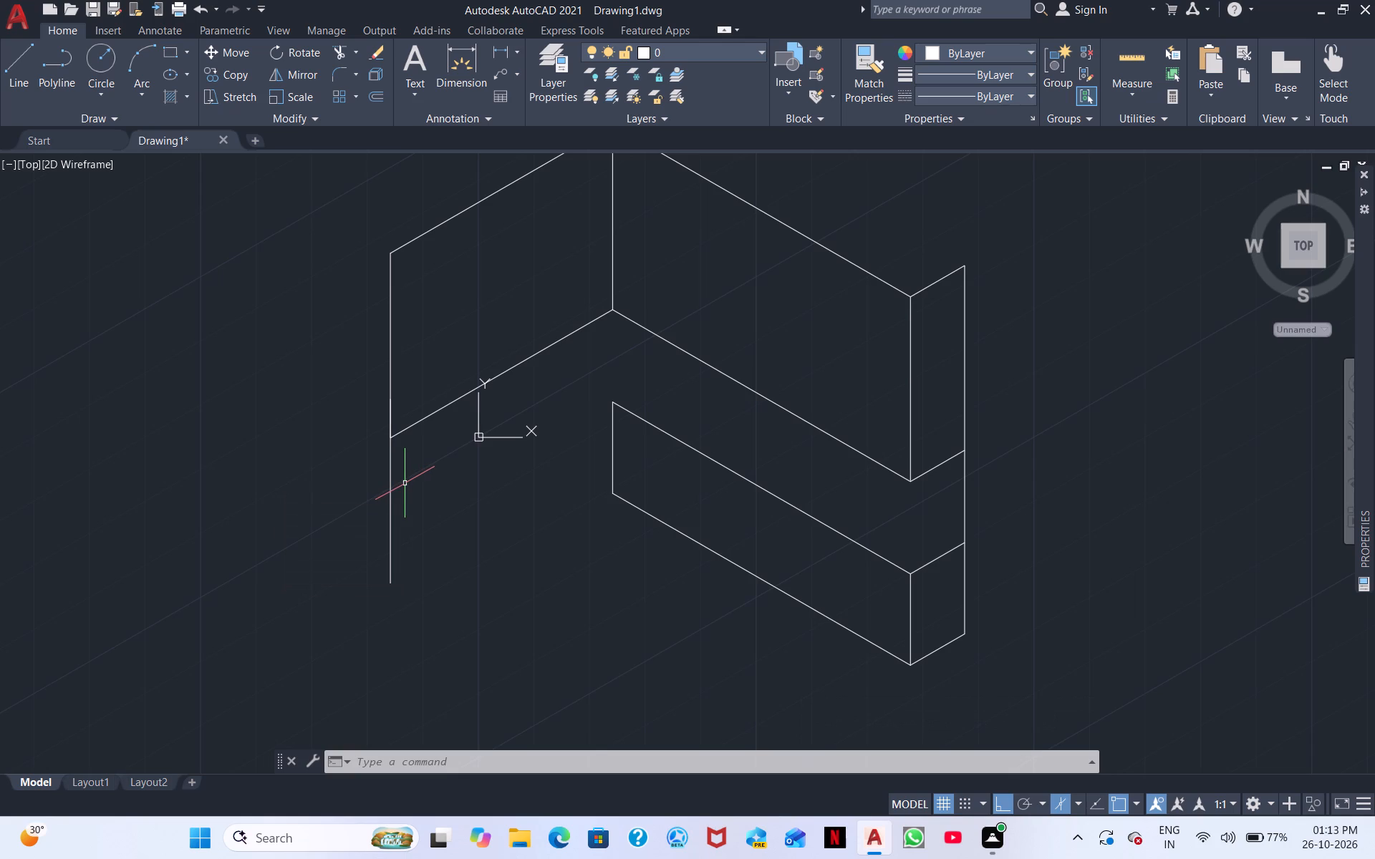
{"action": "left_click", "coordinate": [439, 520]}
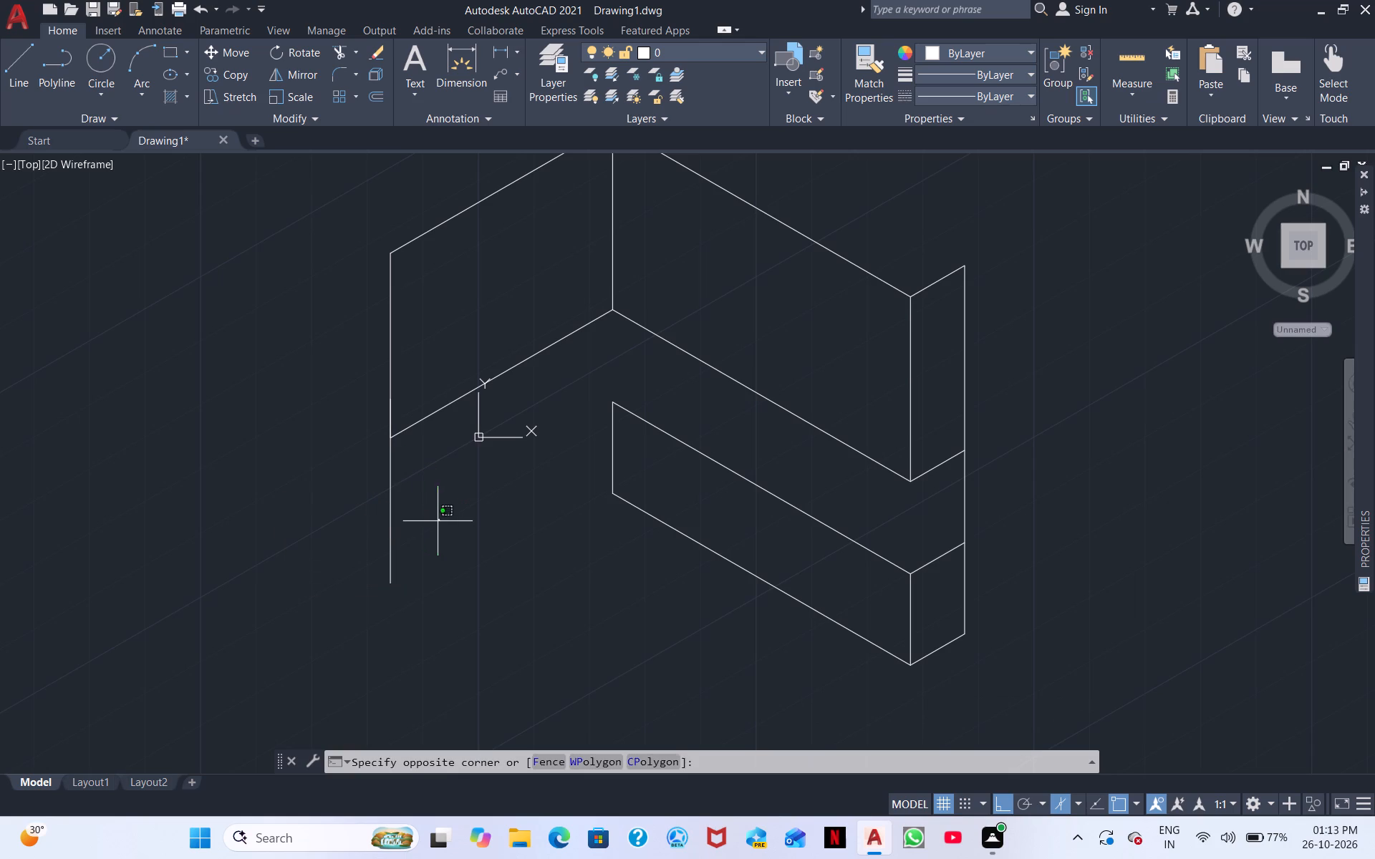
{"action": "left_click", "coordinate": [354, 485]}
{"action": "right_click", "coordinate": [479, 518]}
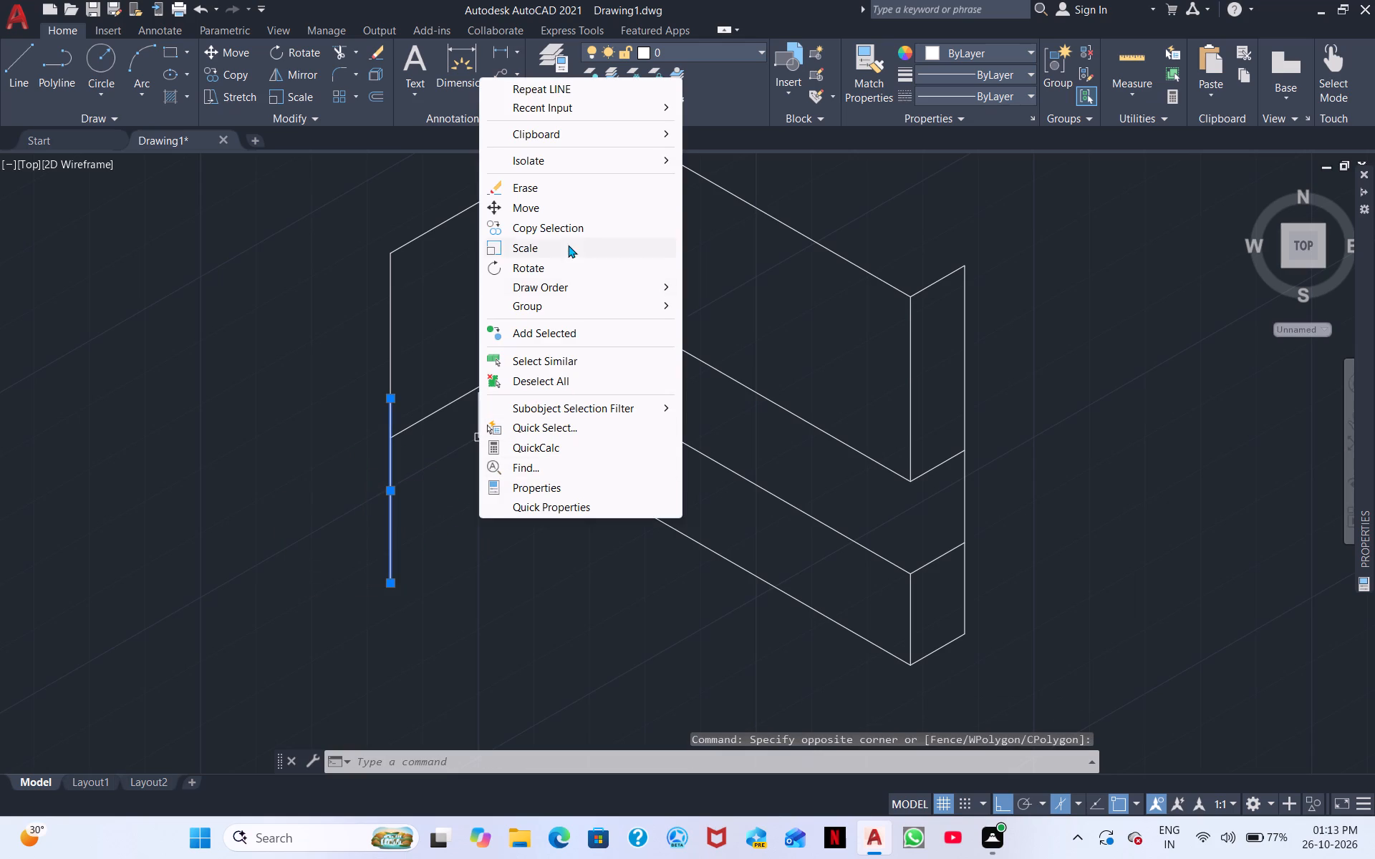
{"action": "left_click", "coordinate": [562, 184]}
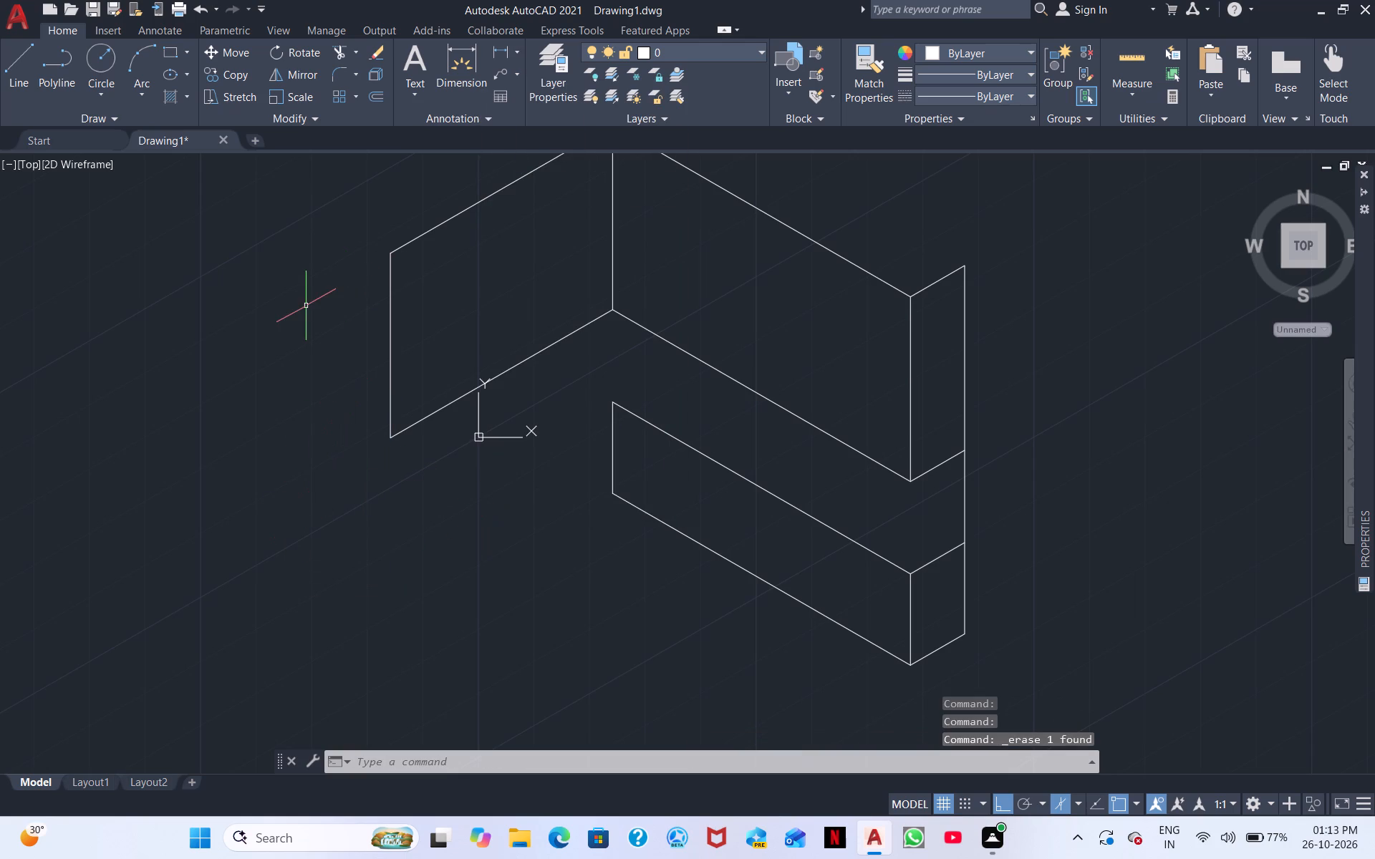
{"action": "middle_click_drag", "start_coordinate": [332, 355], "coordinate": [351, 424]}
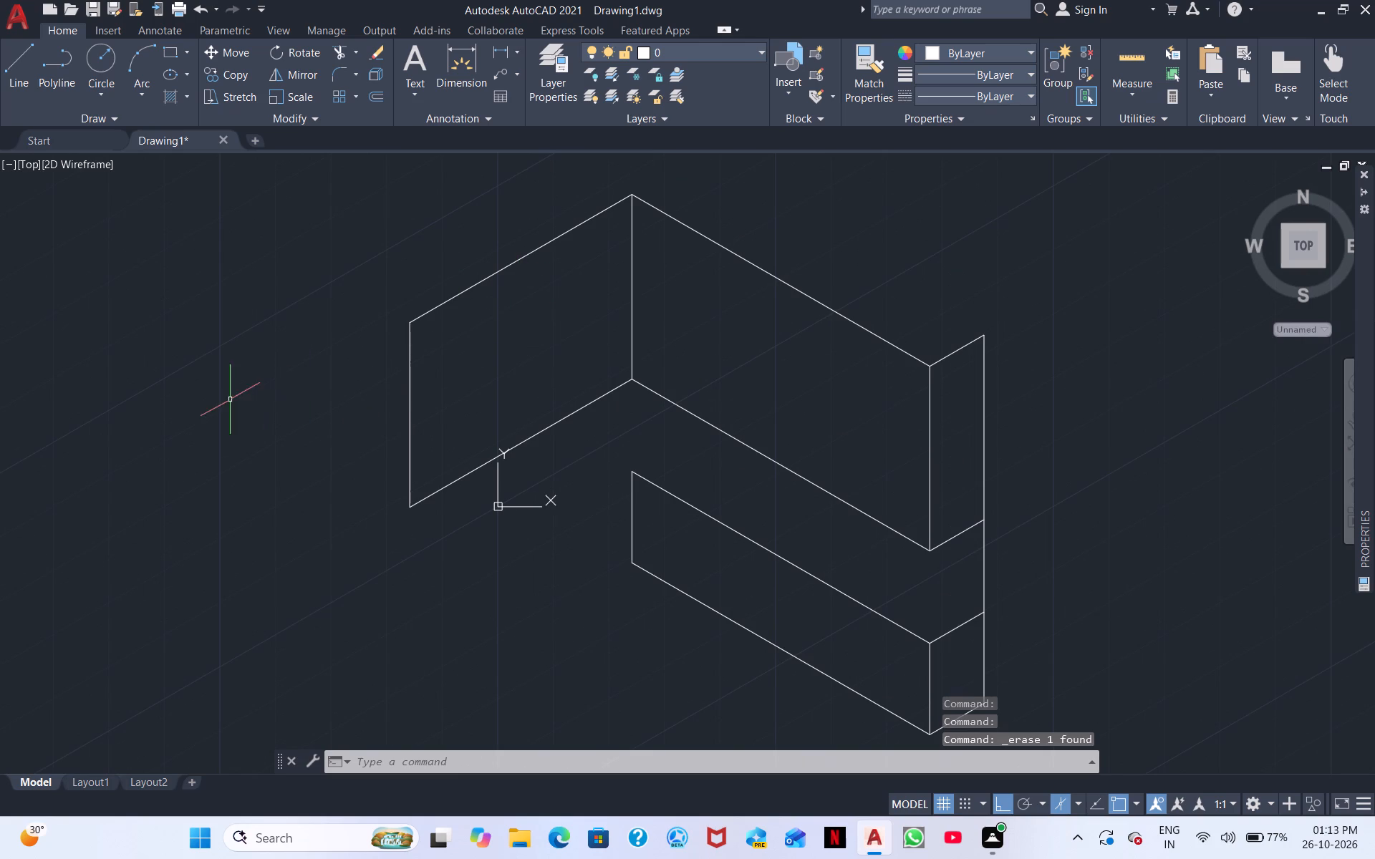
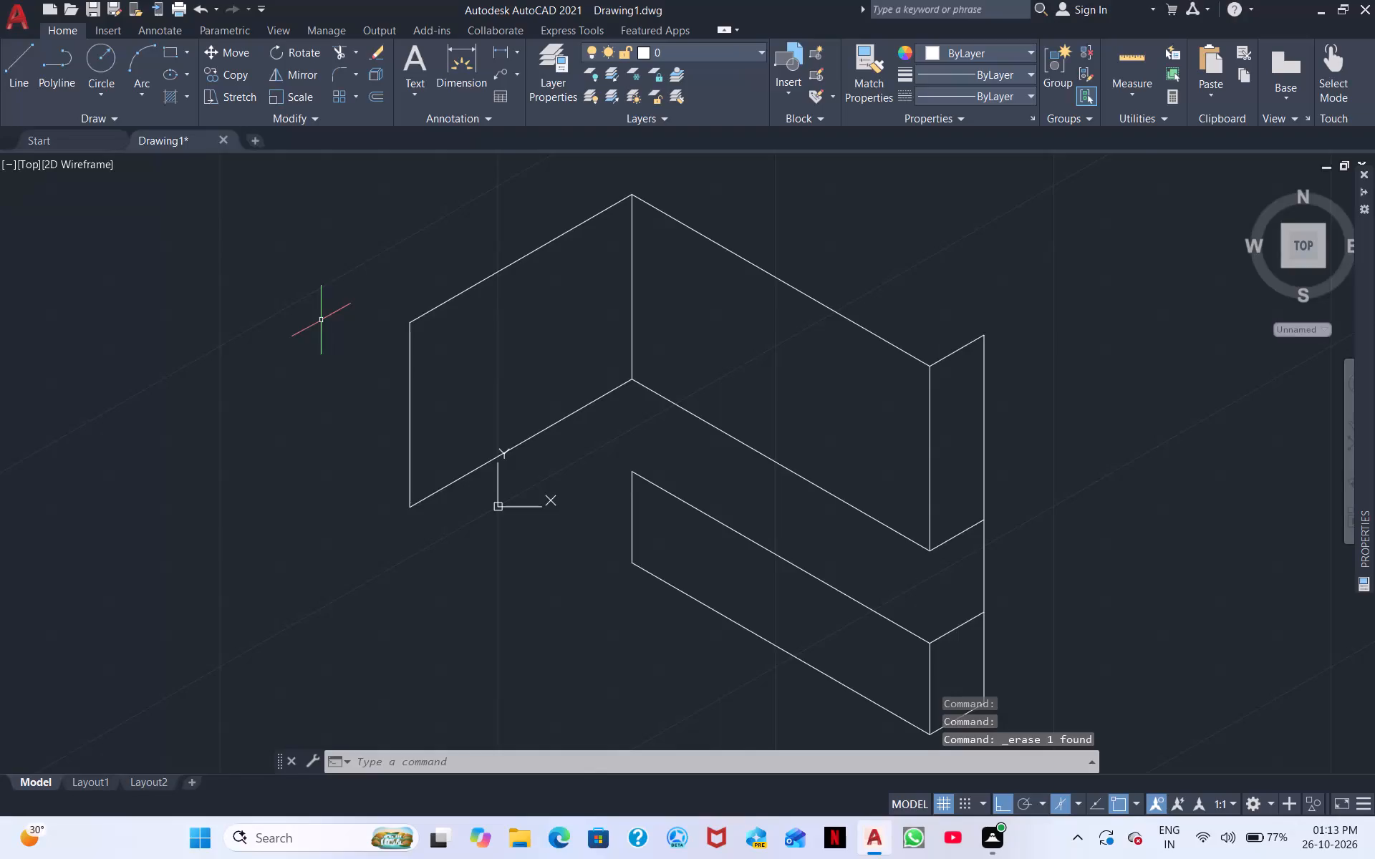
From the outer top corner of the 250-long panel, draw a line 61 long at 150° on the left isoplane.
{"action": "middle_click_drag", "start_coordinate": [321, 320], "coordinate": [327, 339]}
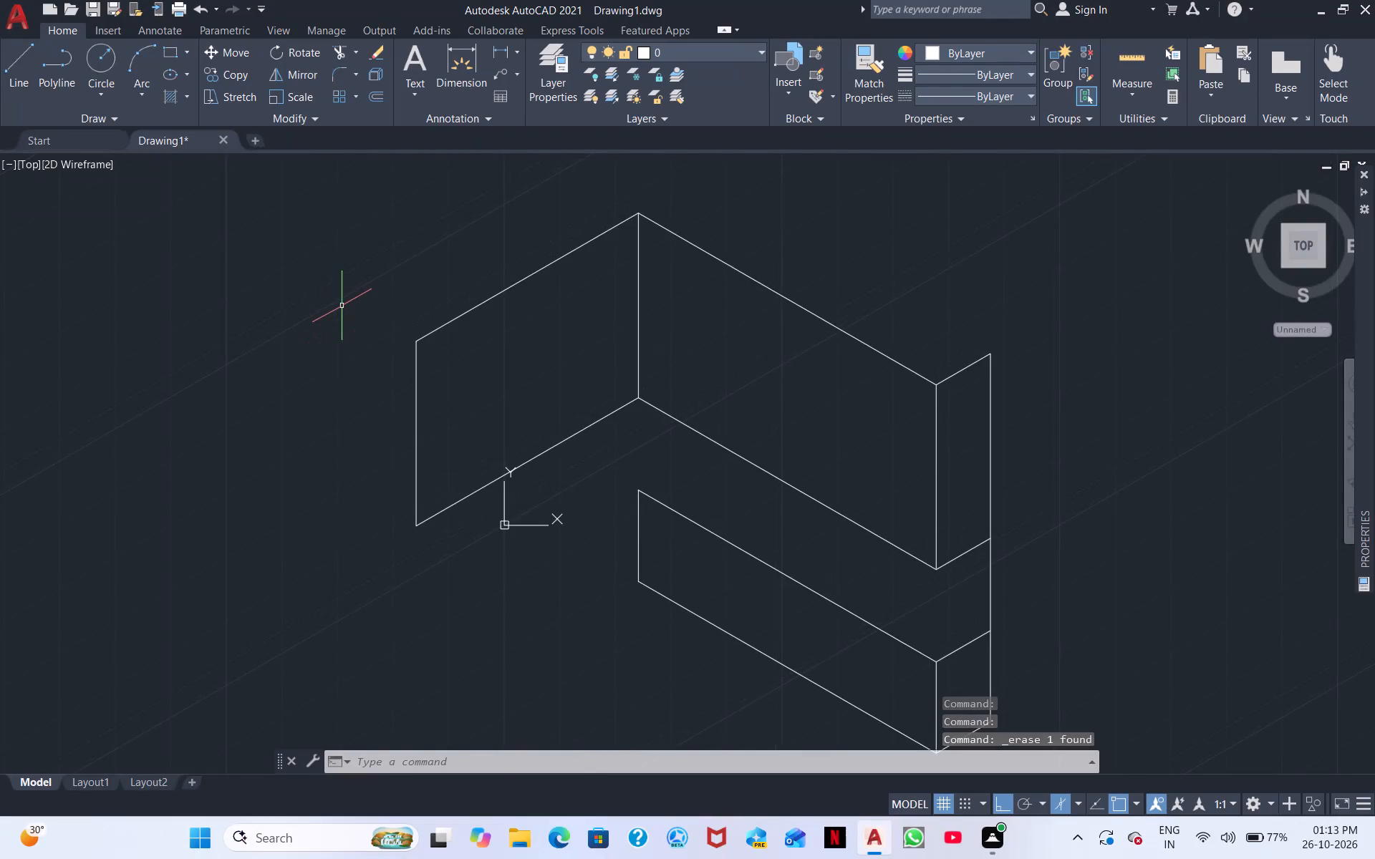
{"action": "scroll", "coordinate": [342, 306], "scroll_direction": "down", "scroll_amount": 1}
{"action": "middle_click_drag", "start_coordinate": [392, 288], "coordinate": [393, 171]}
{"action": "scroll", "coordinate": [427, 268], "scroll_direction": "up", "scroll_amount": 1}
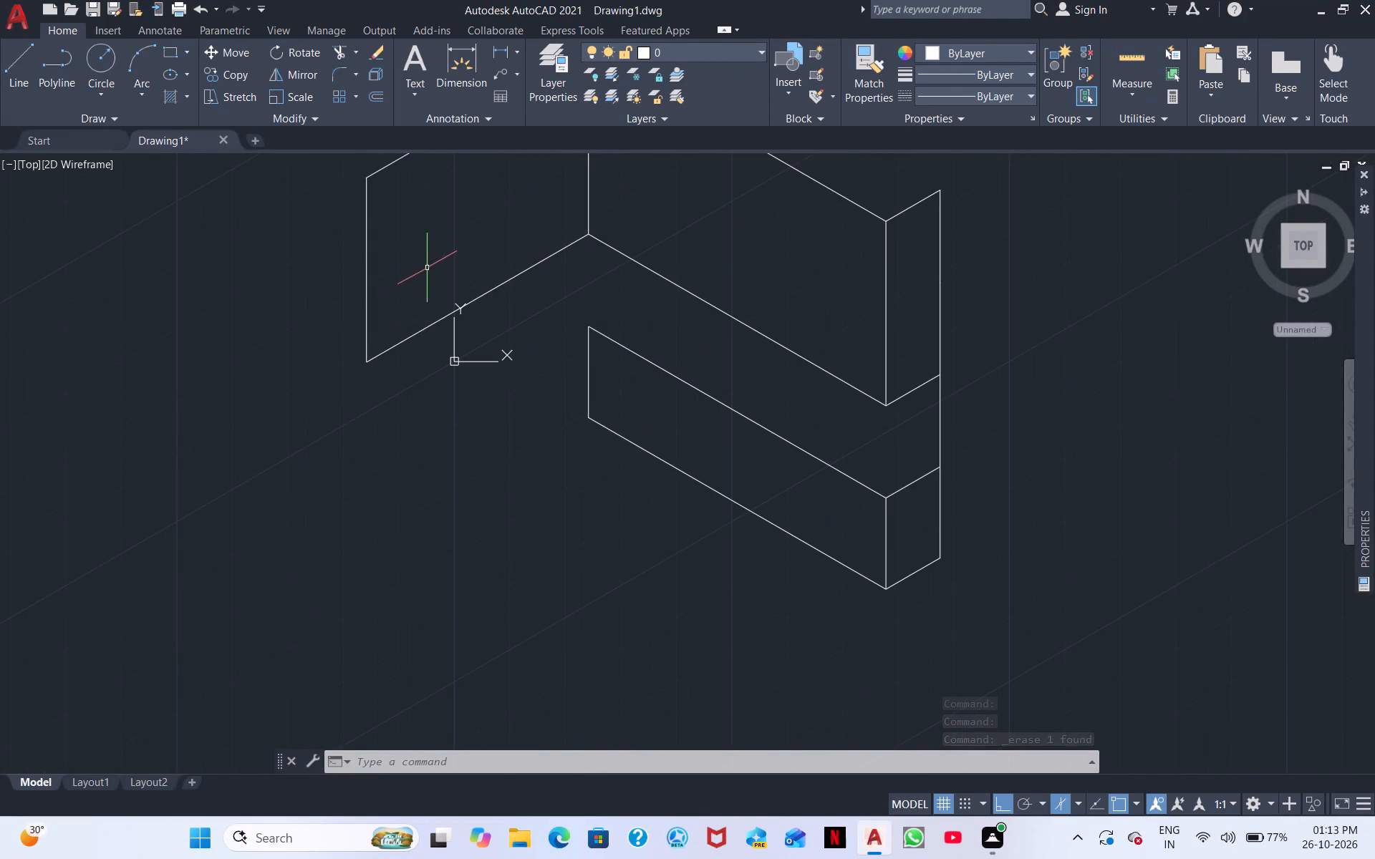
{"action": "middle_click_drag", "start_coordinate": [415, 342], "coordinate": [407, 428]}
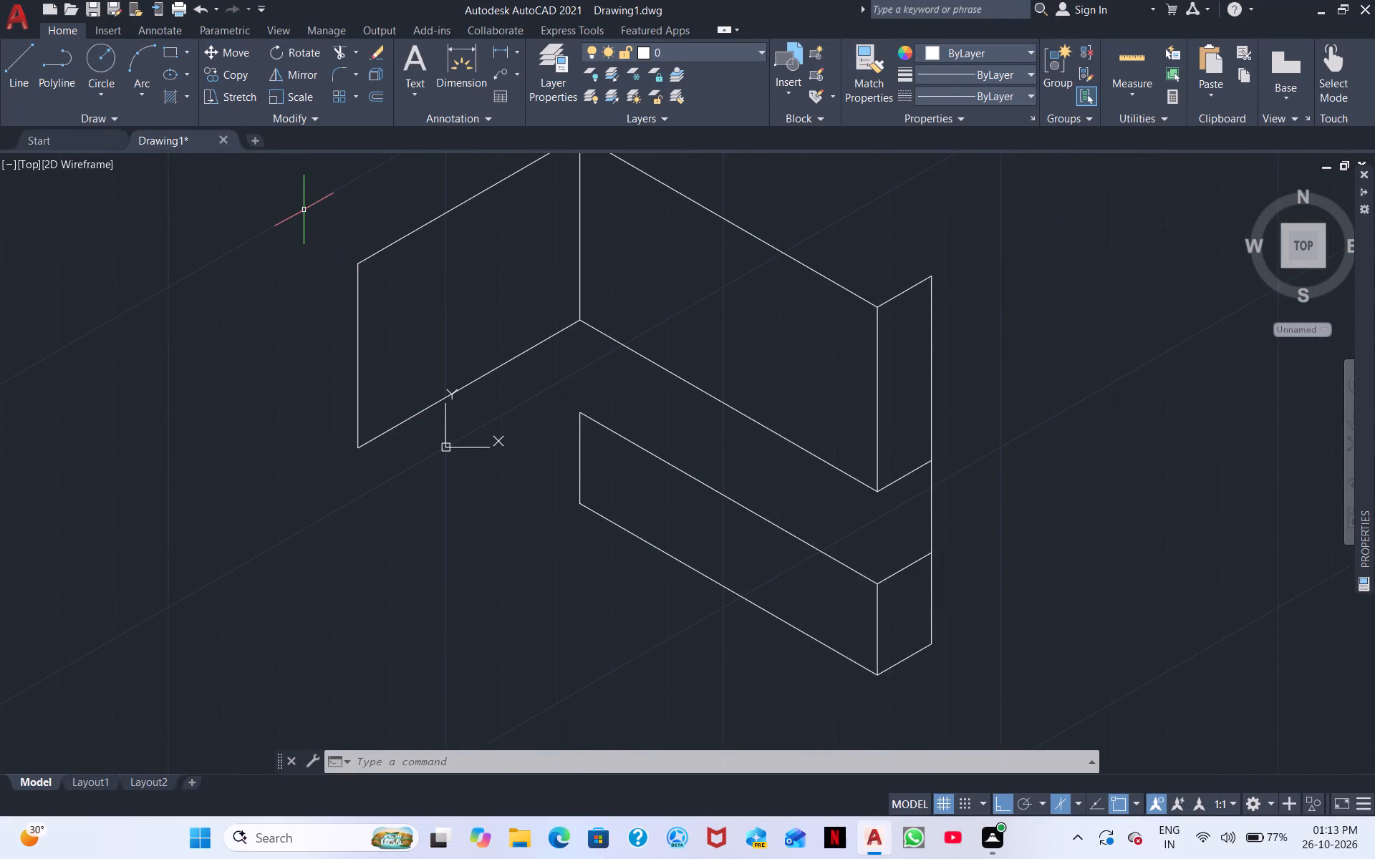
{"action": "right_click", "coordinate": [309, 225]}
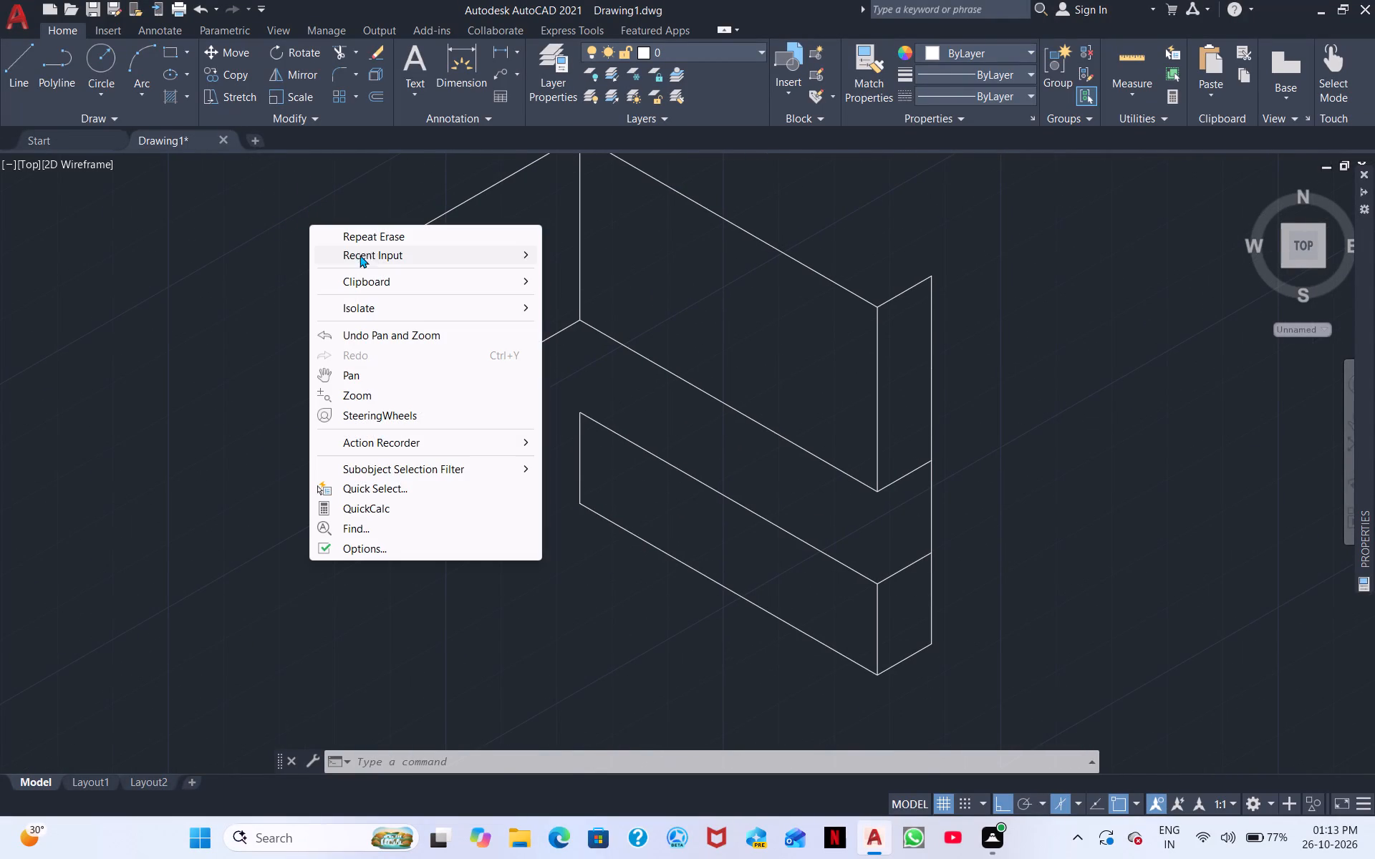
{"action": "left_click", "coordinate": [367, 257]}
{"action": "left_click", "coordinate": [579, 271]}
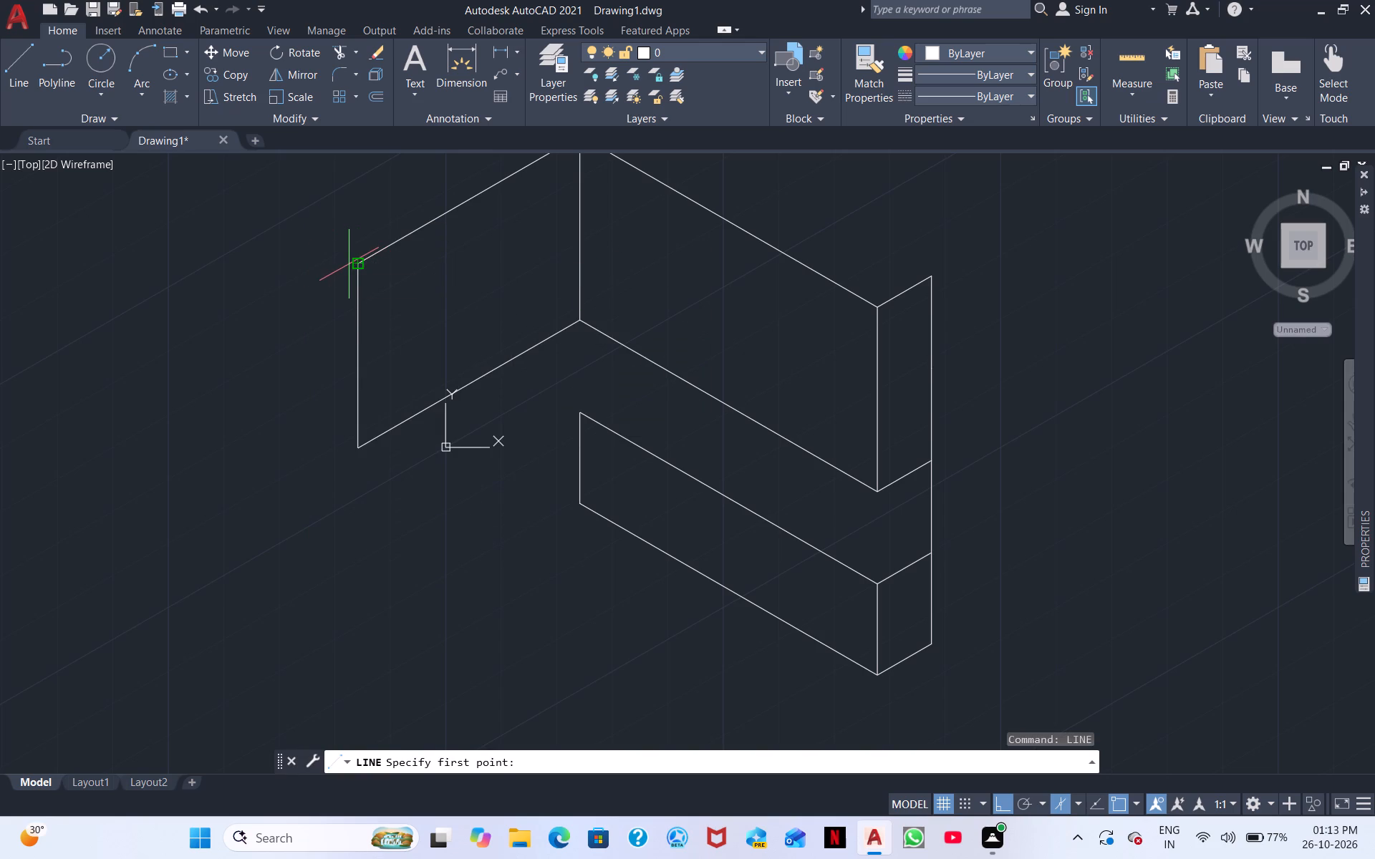
{"action": "left_click", "coordinate": [349, 264]}
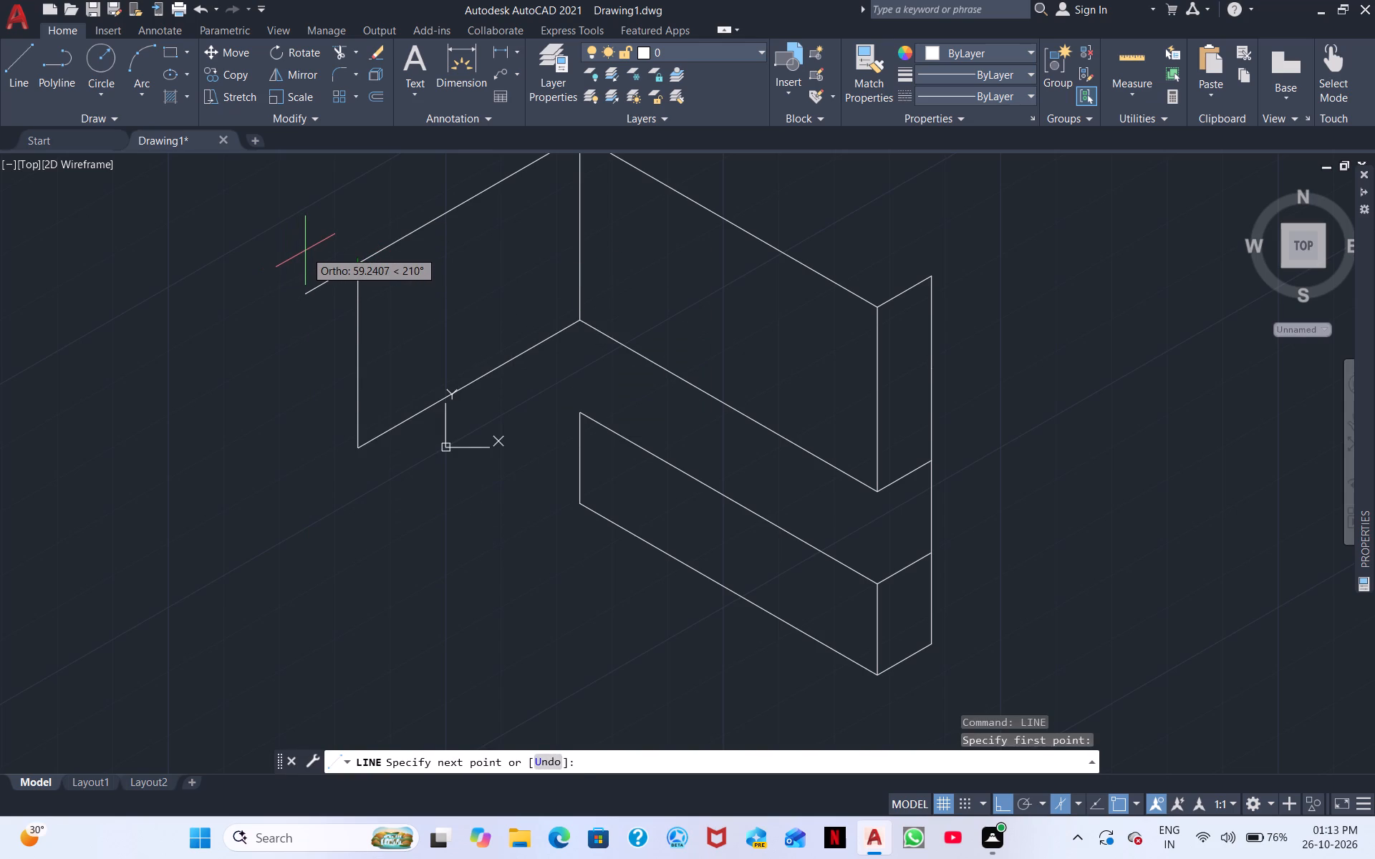
{"action": "key", "text": "F5"}
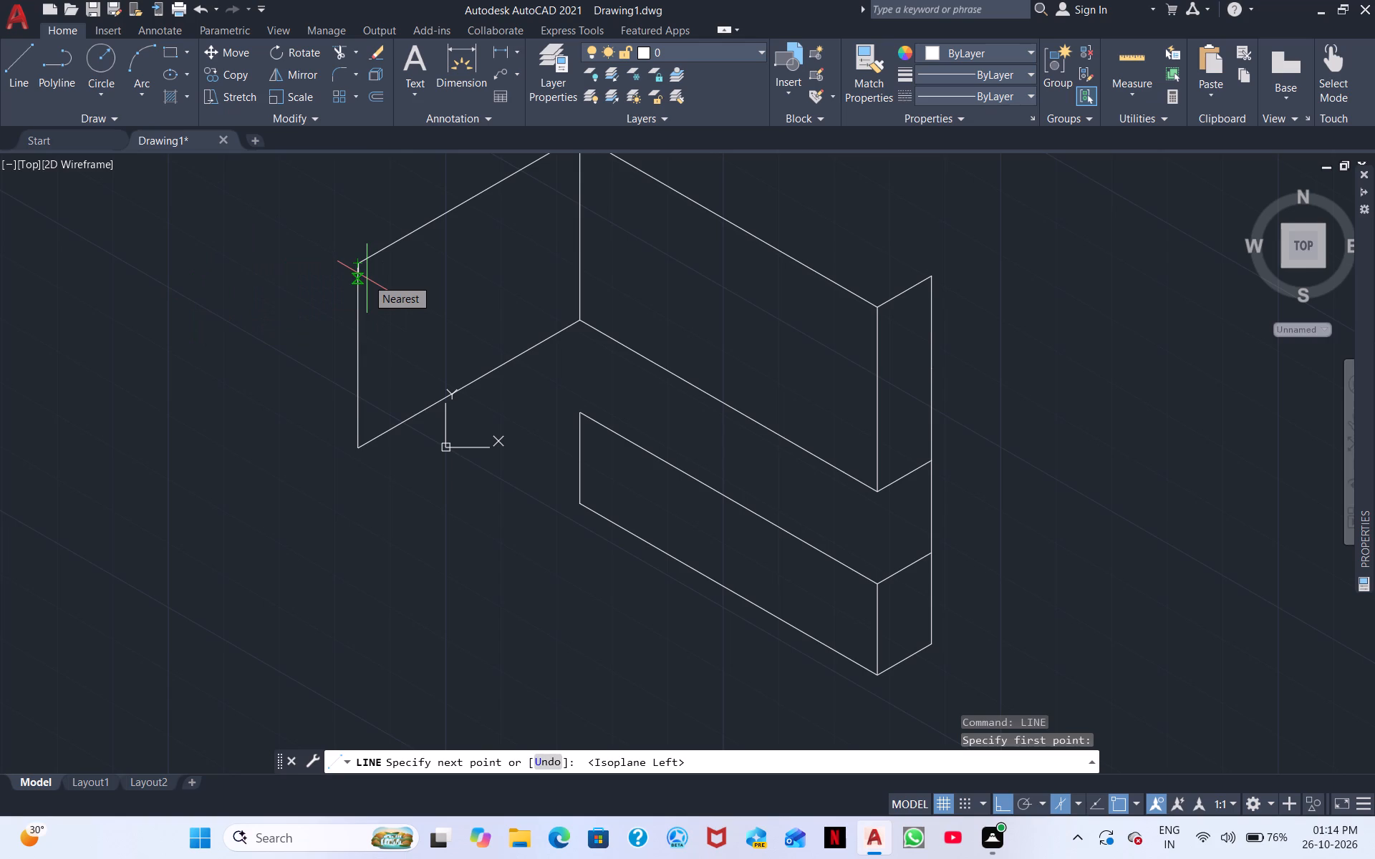
{"action": "key", "text": "F5"}
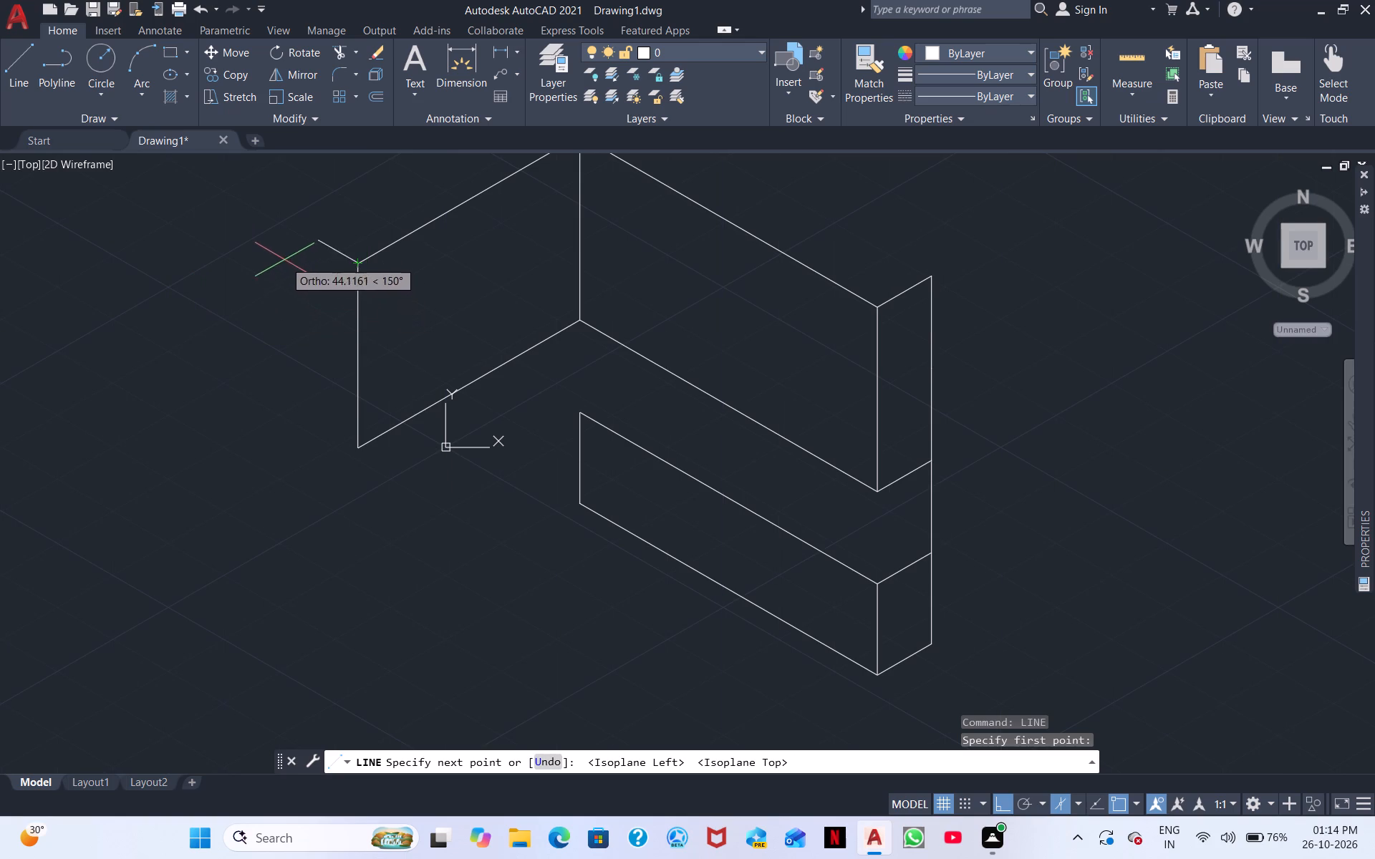
{"action": "left_click", "coordinate": [1000, 801]}
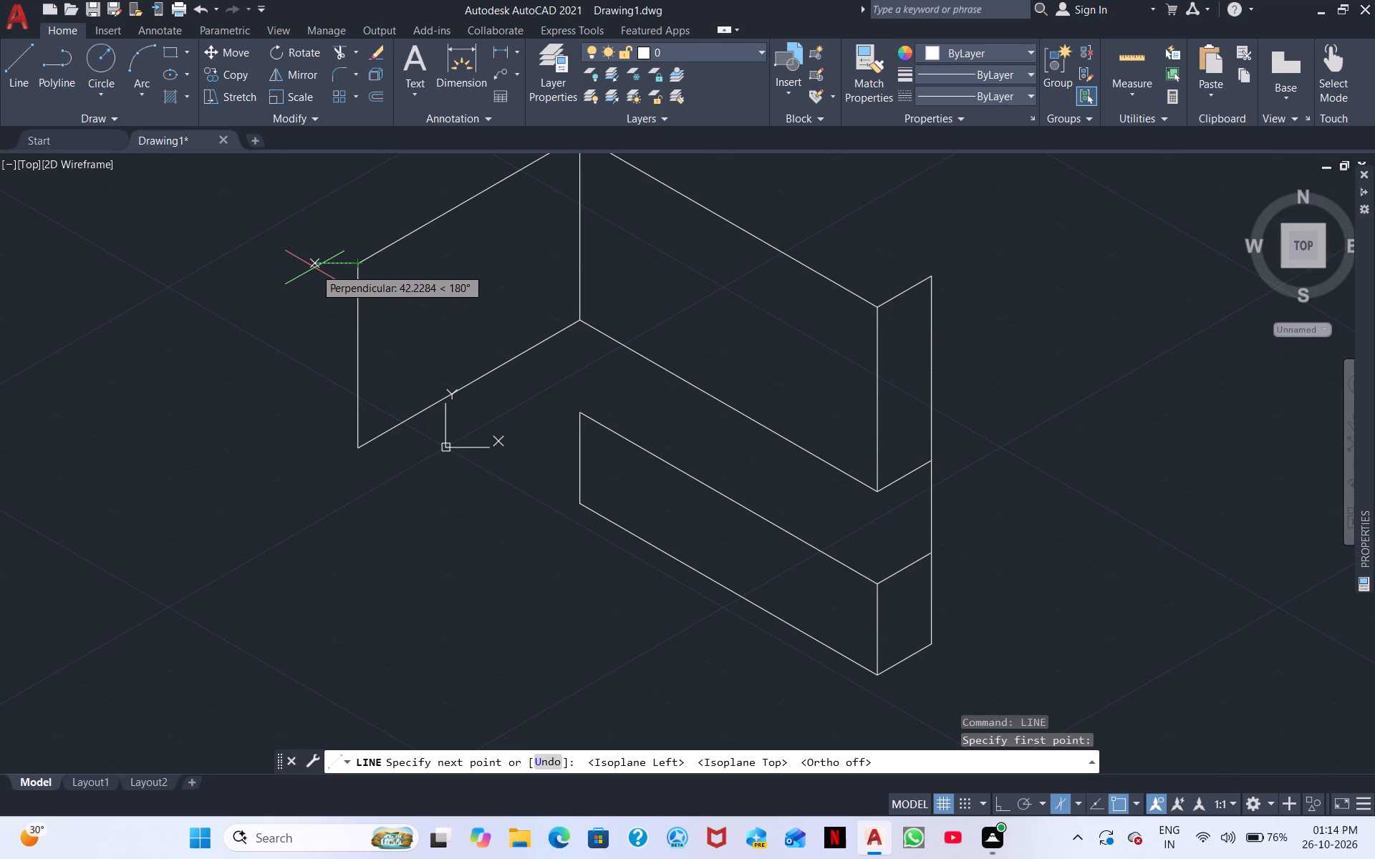
{"action": "key", "text": "F5"}
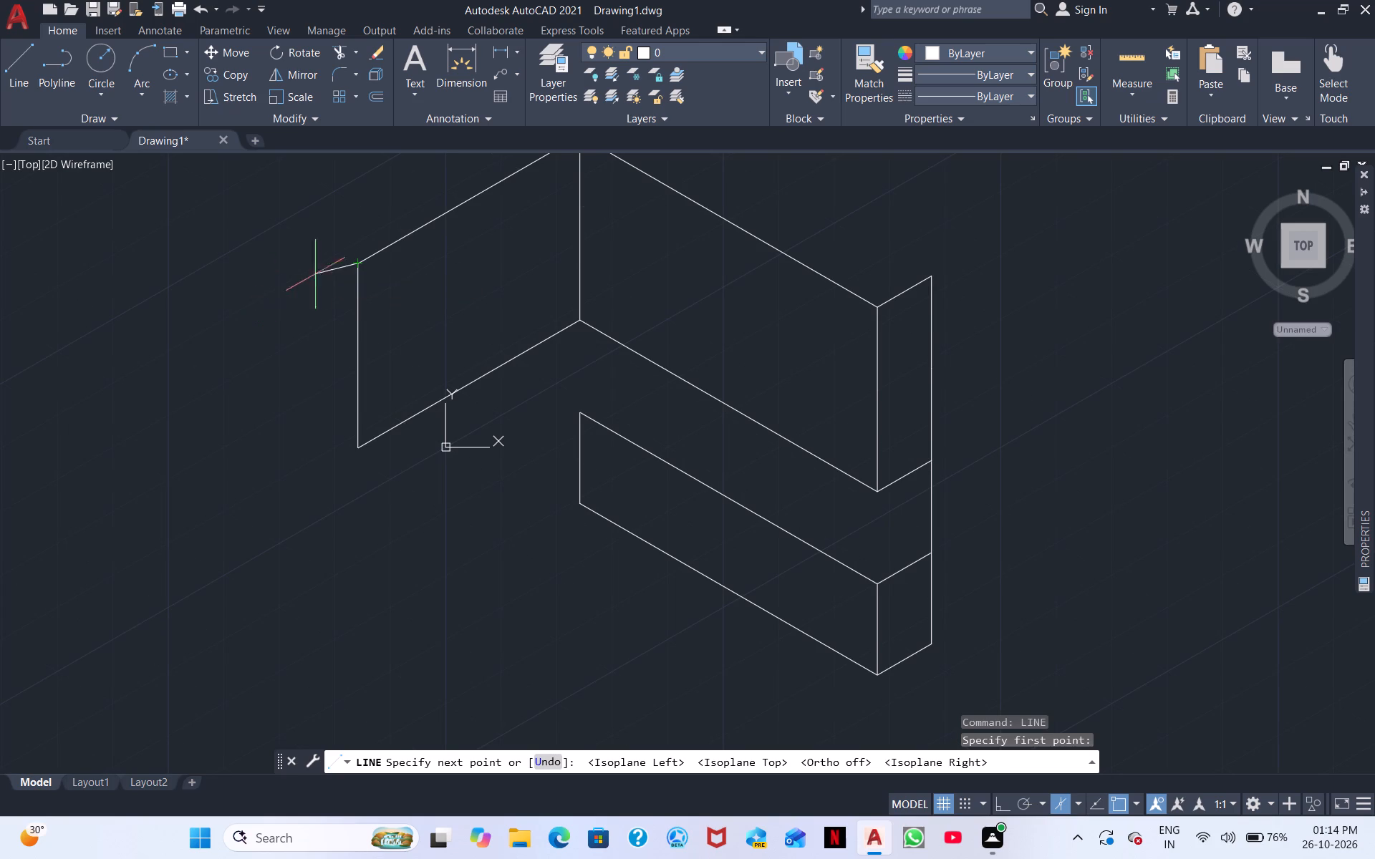
{"action": "left_click", "coordinate": [1008, 804]}
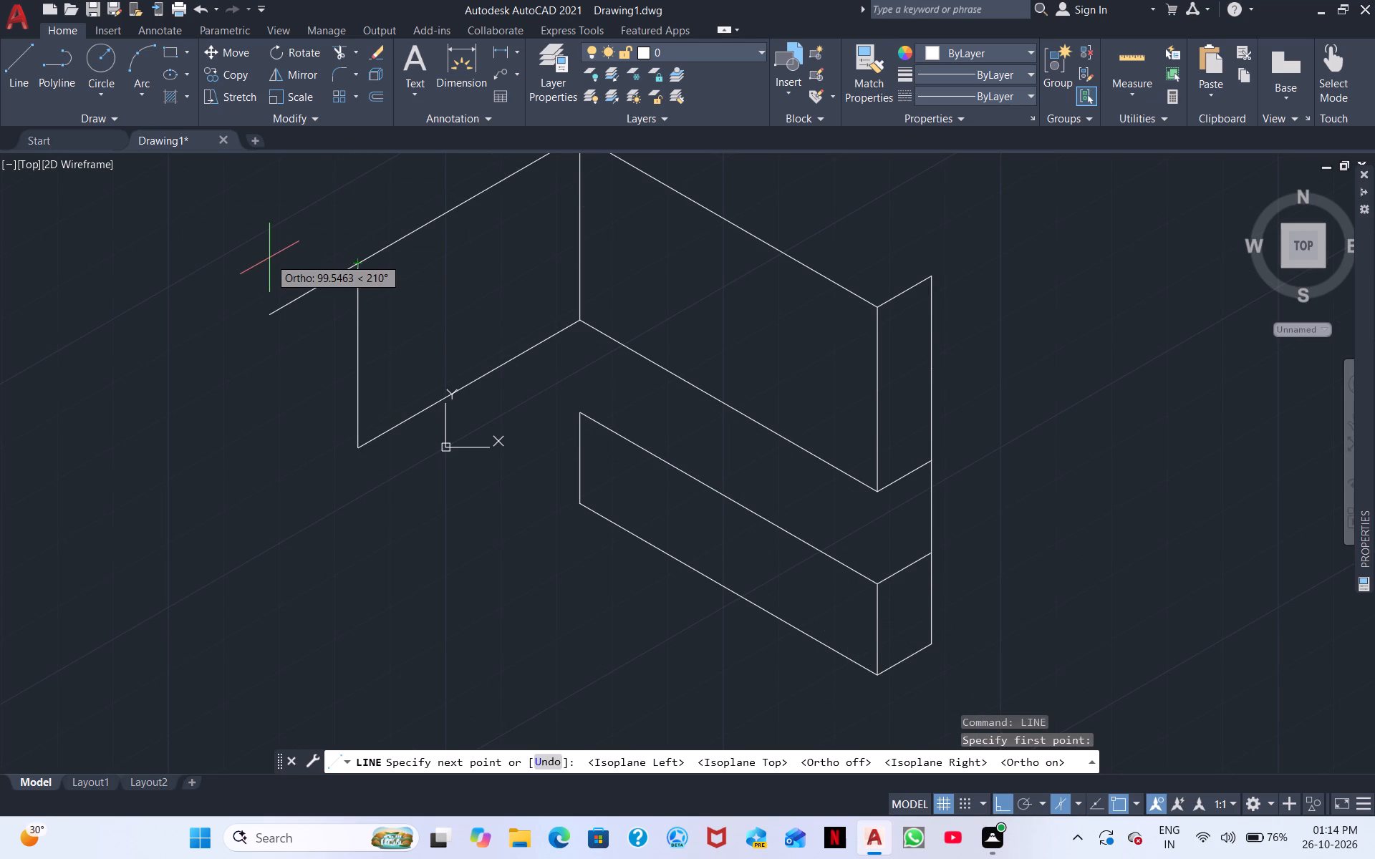
{"action": "key", "text": "F5"}
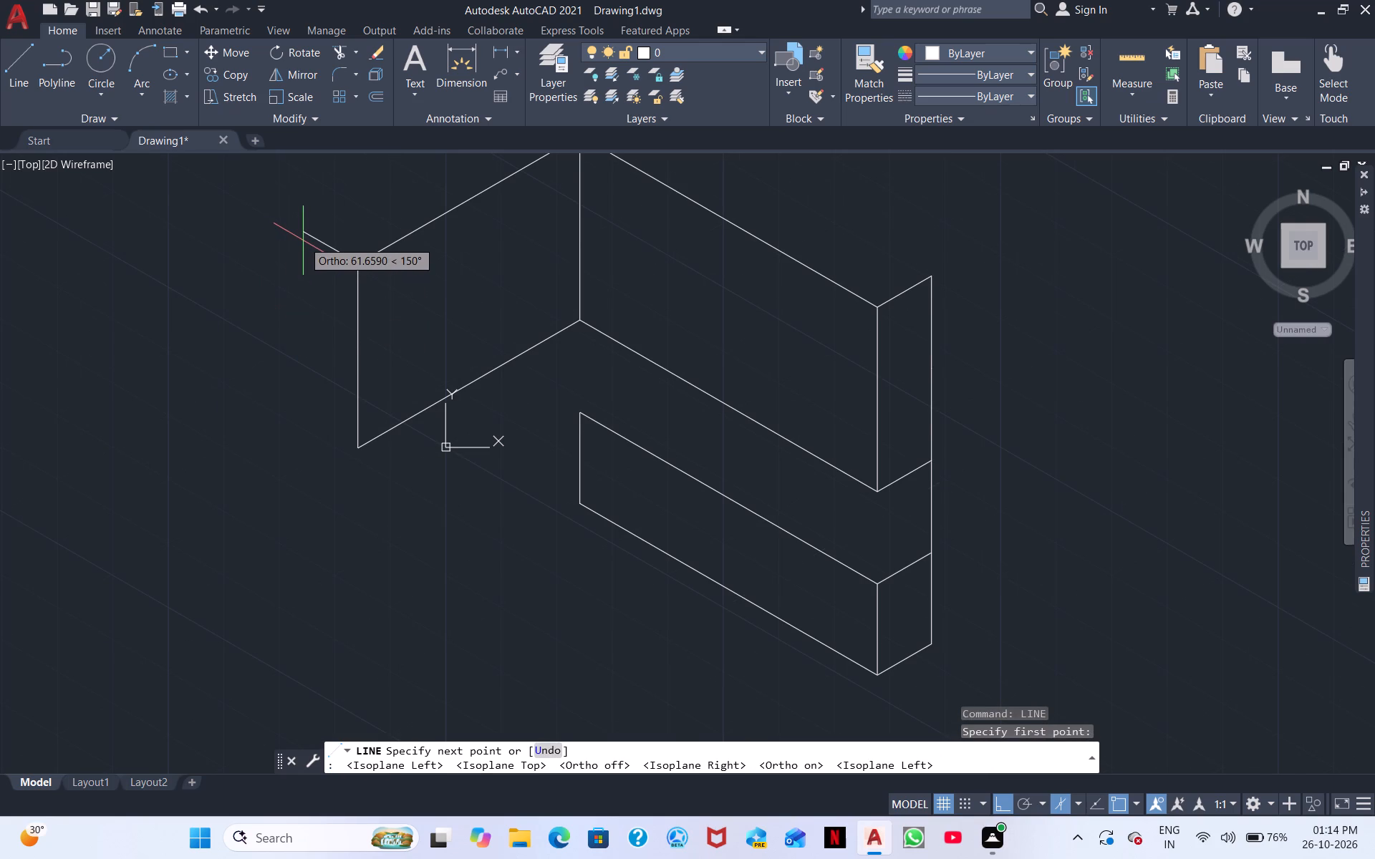
{"action": "scroll", "coordinate": [303, 241], "scroll_direction": "down", "scroll_amount": 1}
{"action": "middle_click_drag", "start_coordinate": [303, 241], "coordinate": [294, 160]}
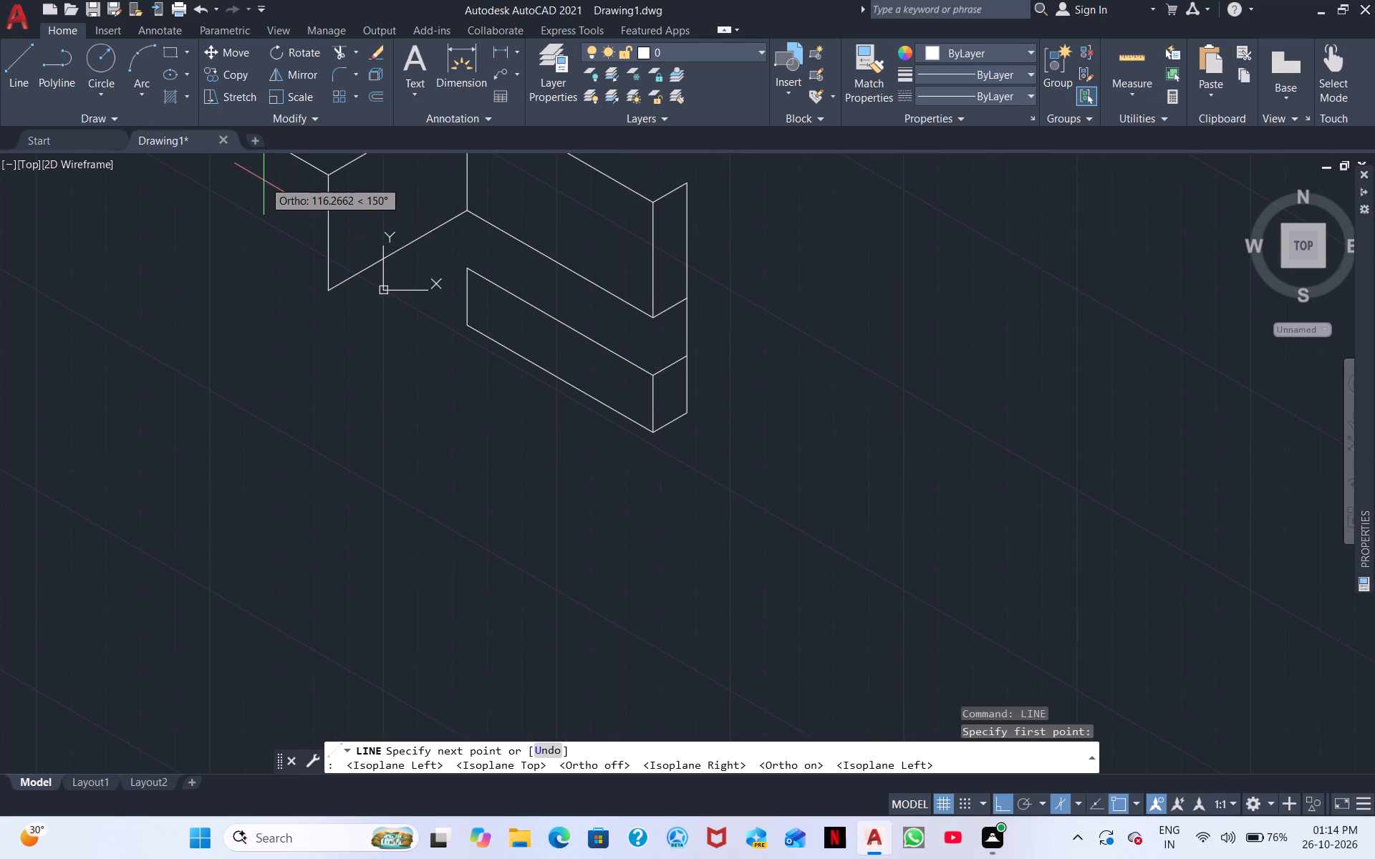
{"action": "type", "text": "61"}
{"action": "key", "text": "Return"}
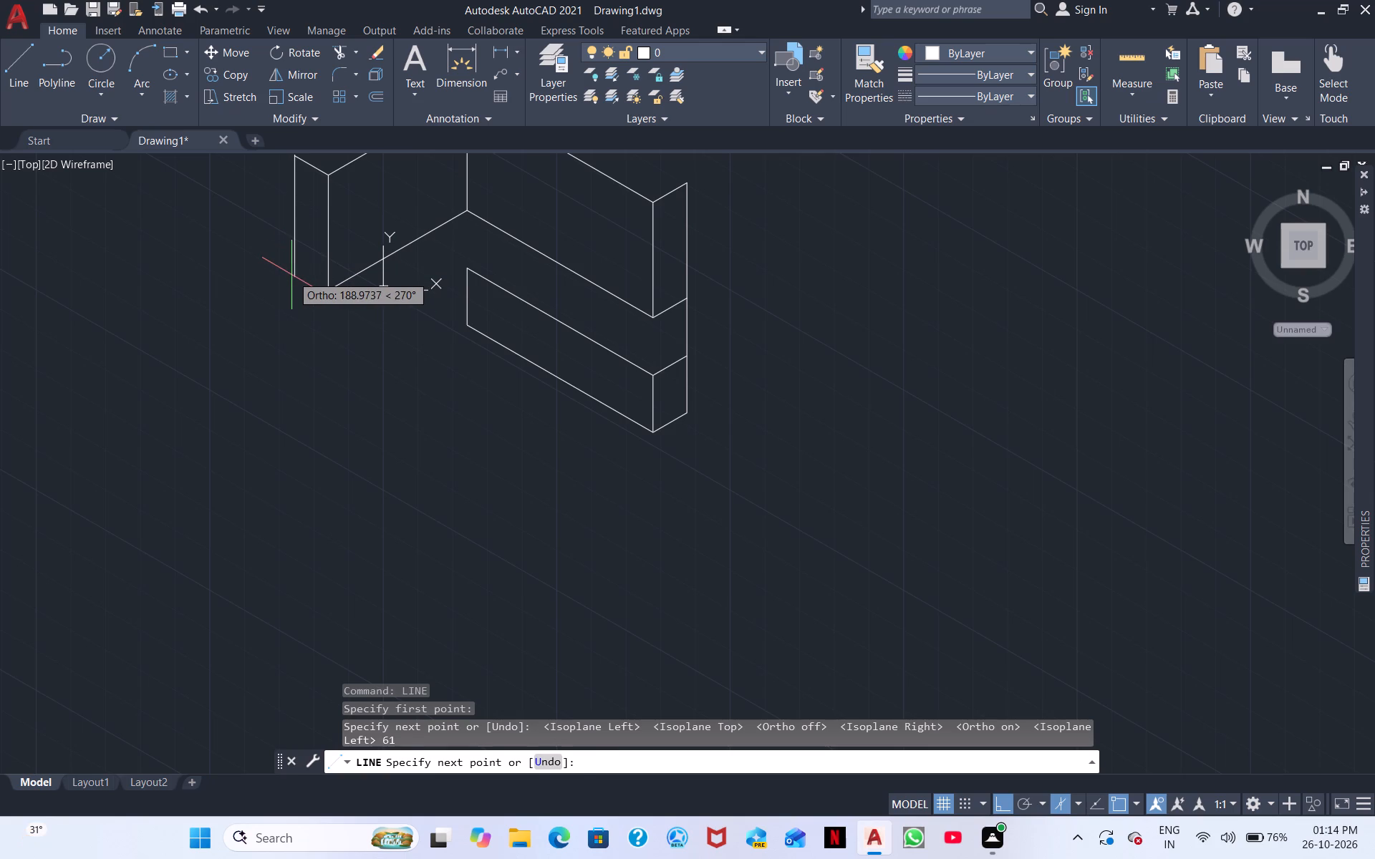
Continue the line 180 straight down and back to the 250-long panel's outer lower corner, ending the command.
{"action": "type", "text": "180"}
{"action": "key", "text": "Return"}
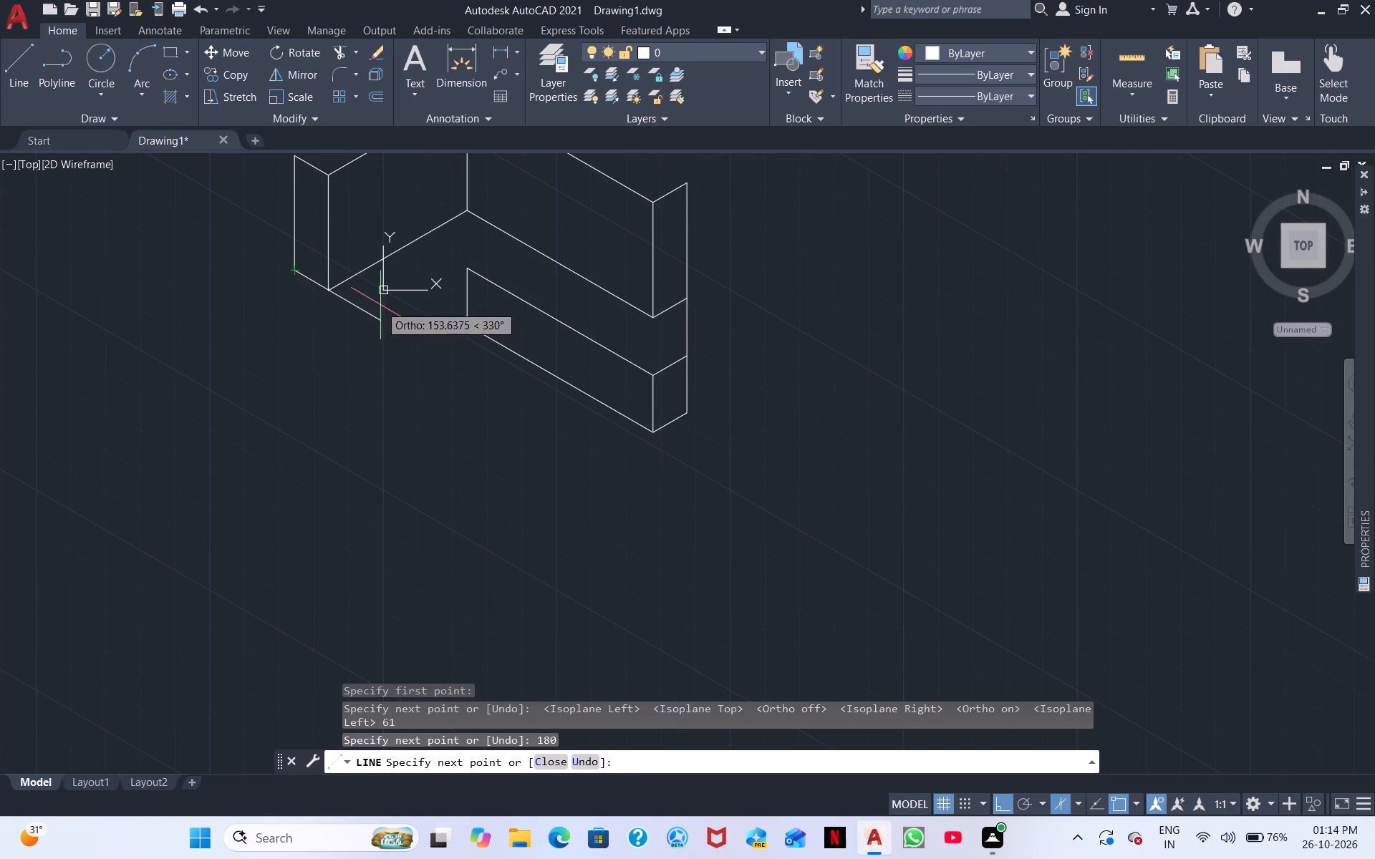
{"action": "left_click", "coordinate": [326, 288]}
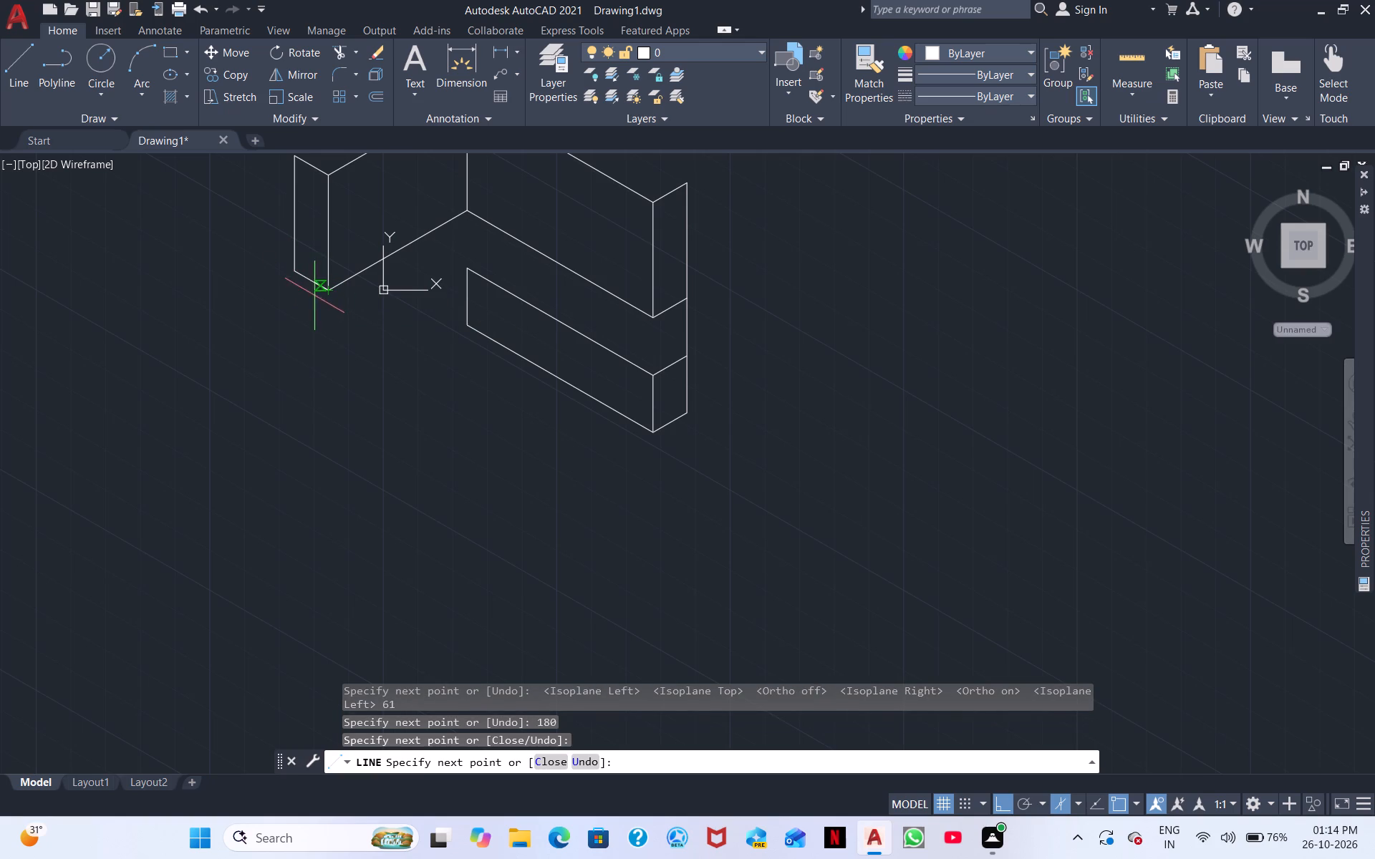
{"action": "key", "text": "Escape"}
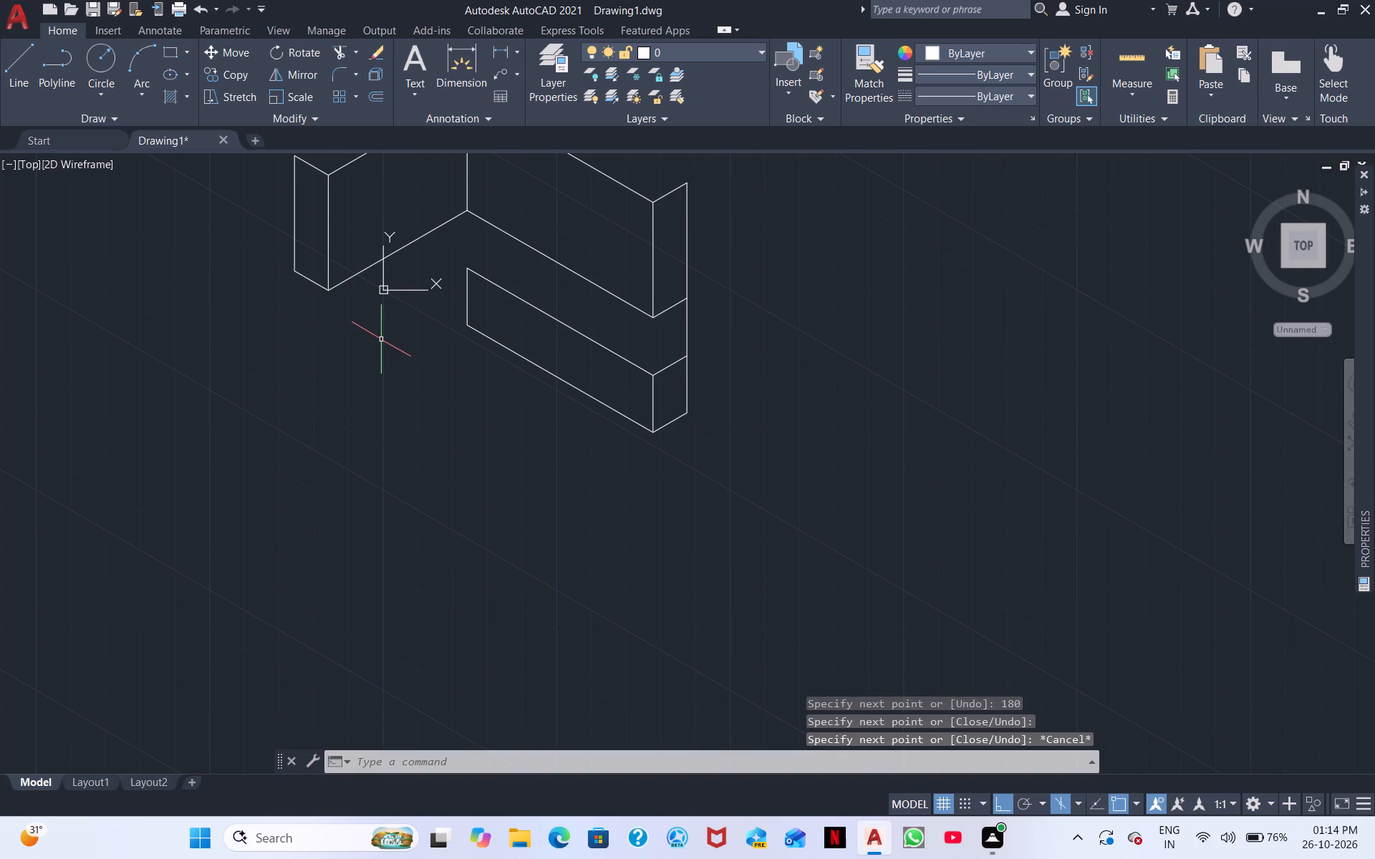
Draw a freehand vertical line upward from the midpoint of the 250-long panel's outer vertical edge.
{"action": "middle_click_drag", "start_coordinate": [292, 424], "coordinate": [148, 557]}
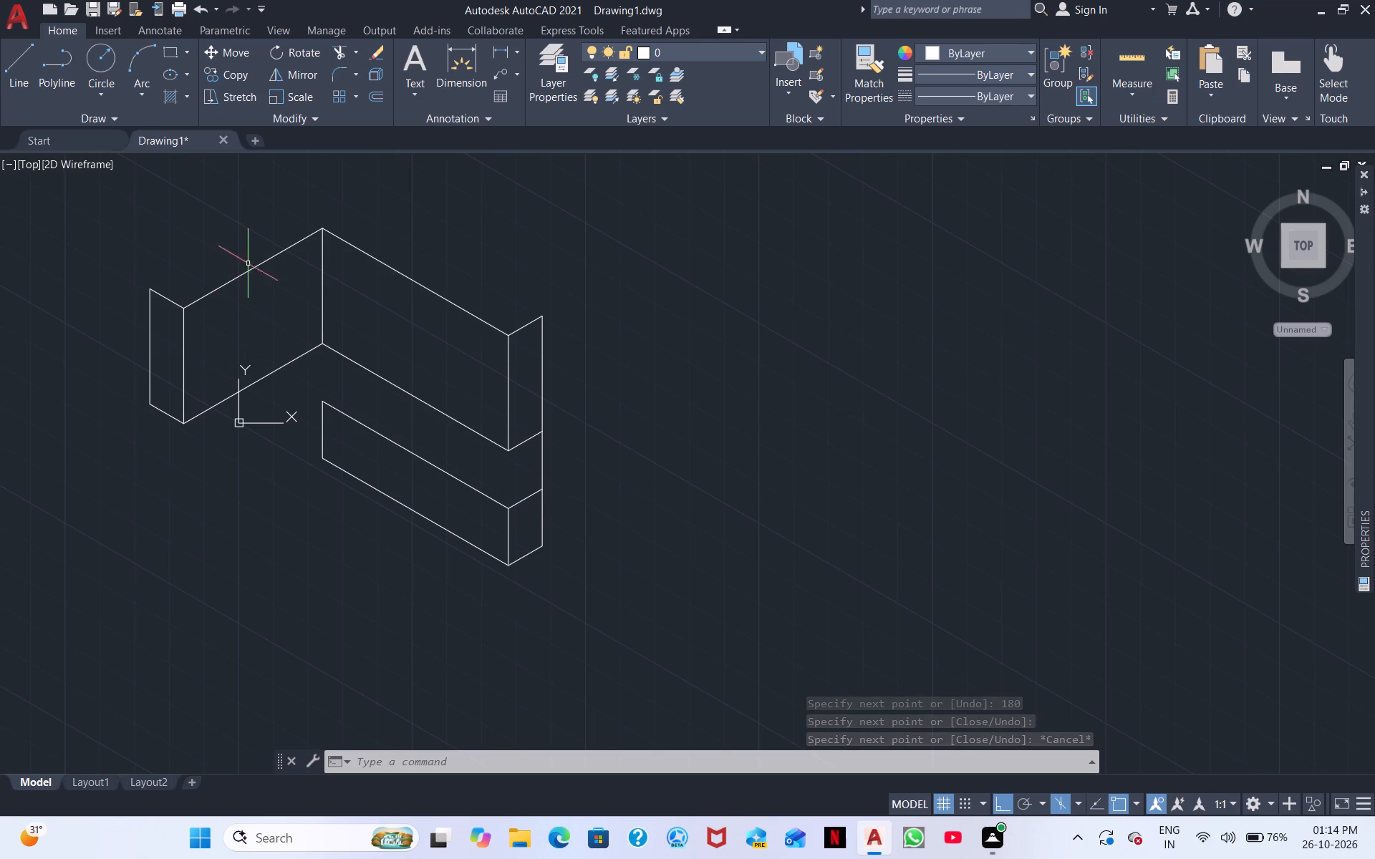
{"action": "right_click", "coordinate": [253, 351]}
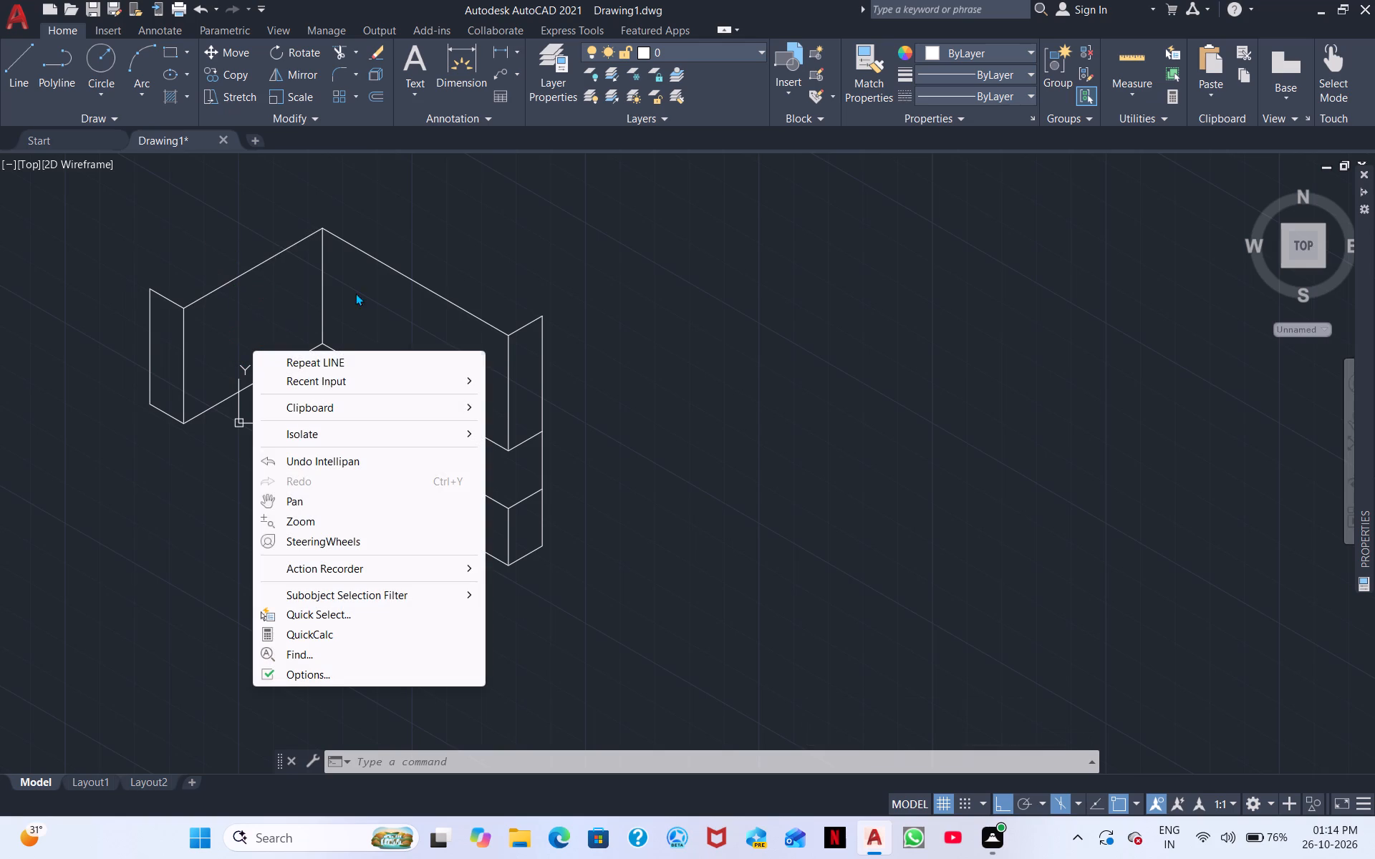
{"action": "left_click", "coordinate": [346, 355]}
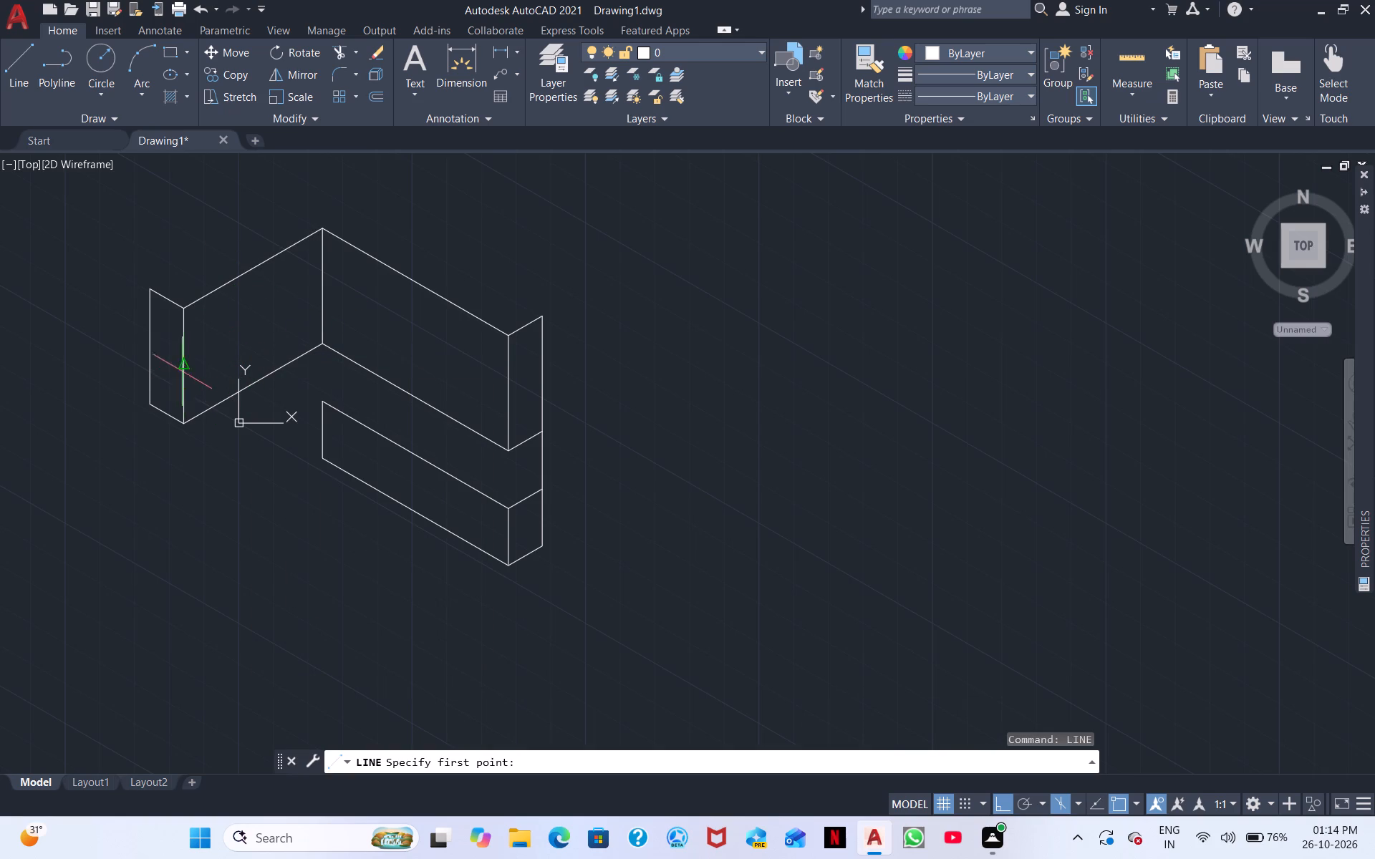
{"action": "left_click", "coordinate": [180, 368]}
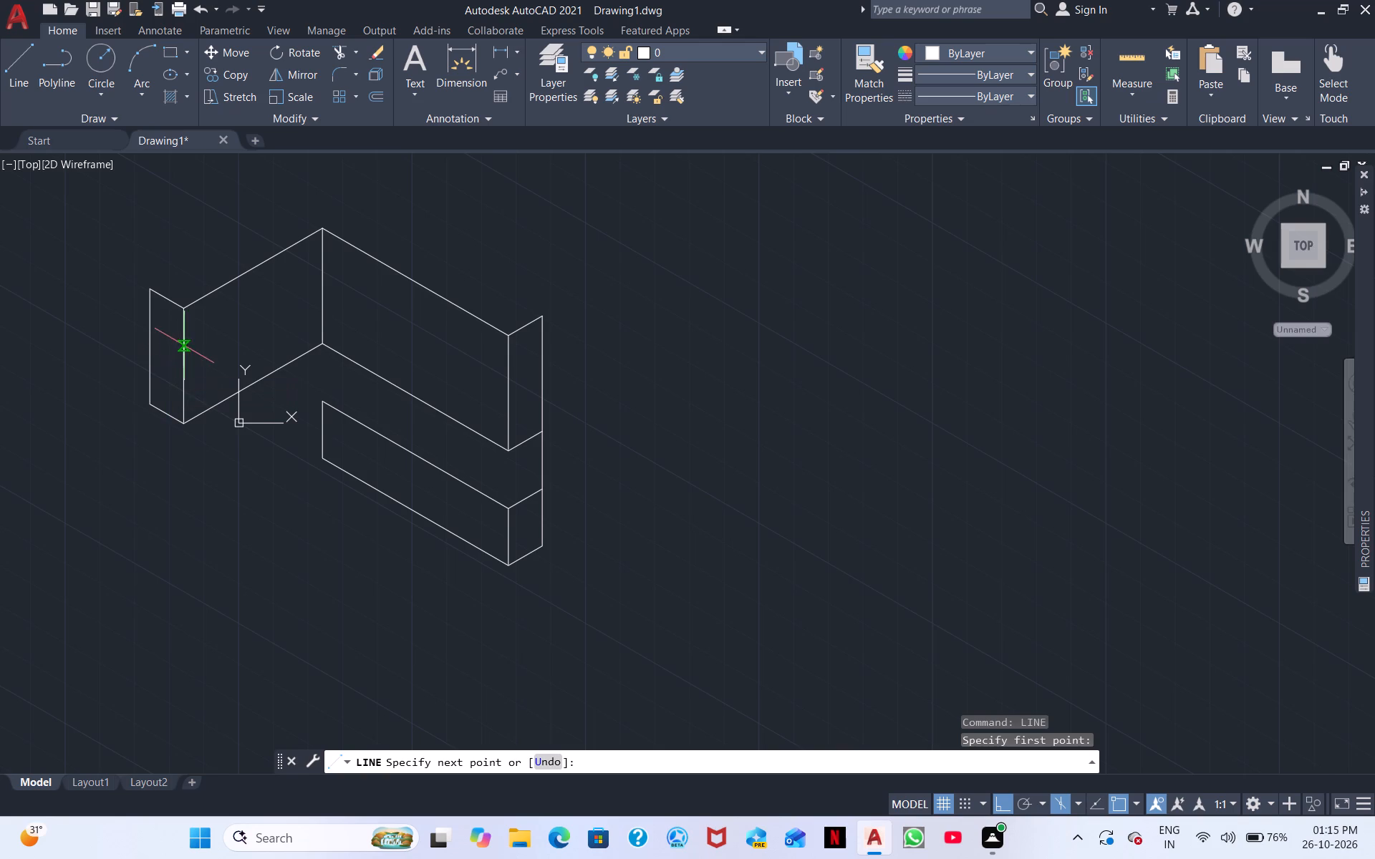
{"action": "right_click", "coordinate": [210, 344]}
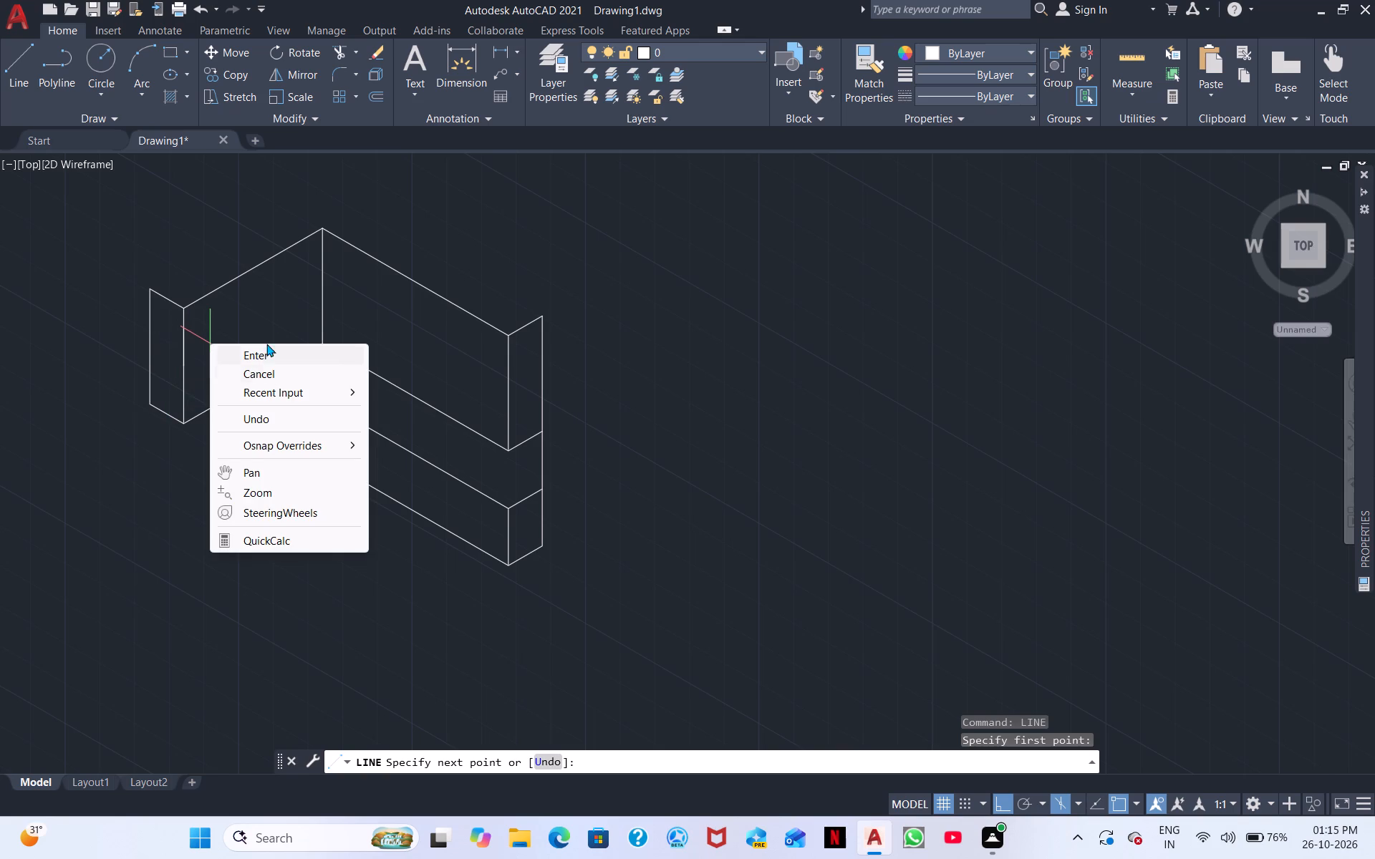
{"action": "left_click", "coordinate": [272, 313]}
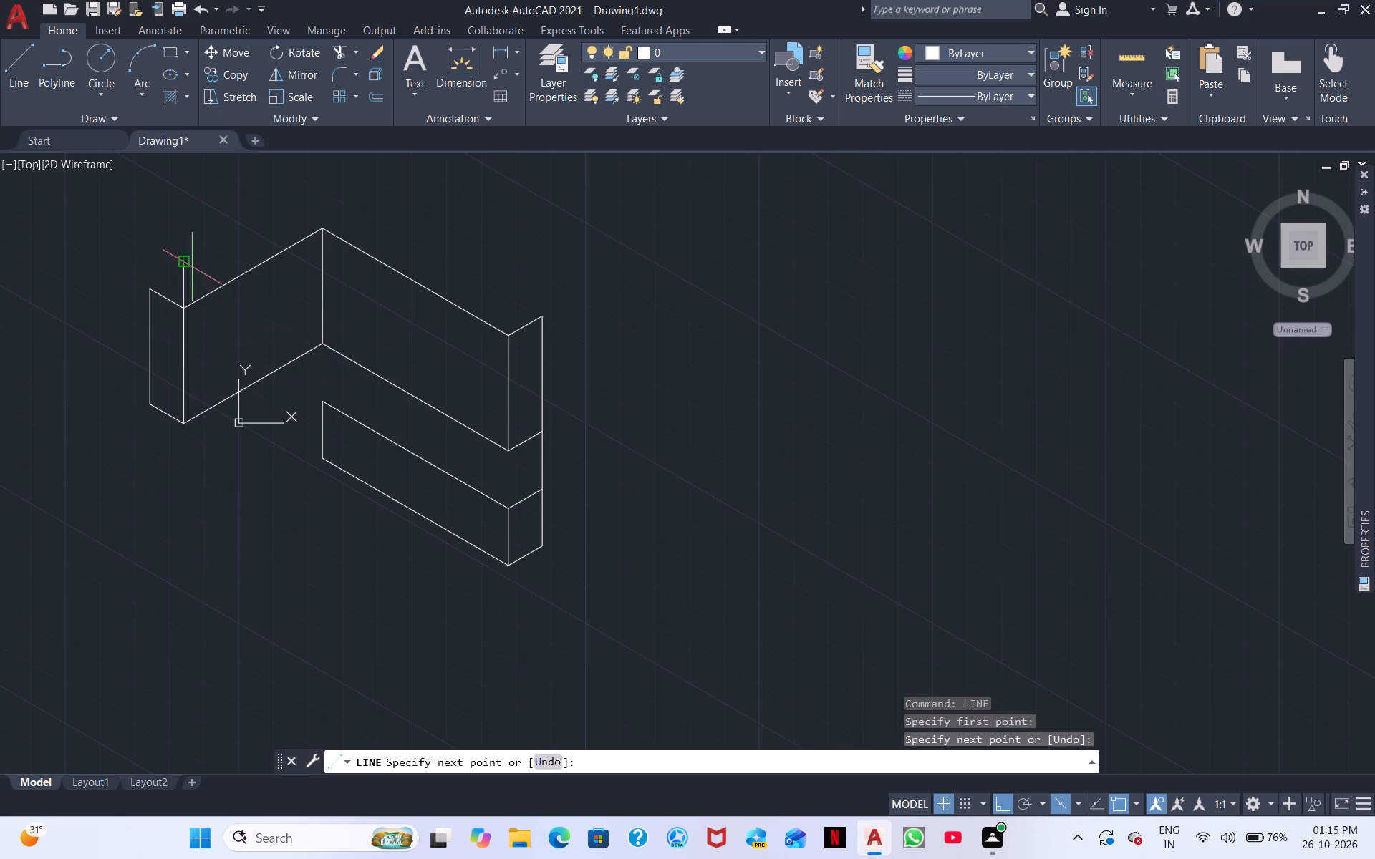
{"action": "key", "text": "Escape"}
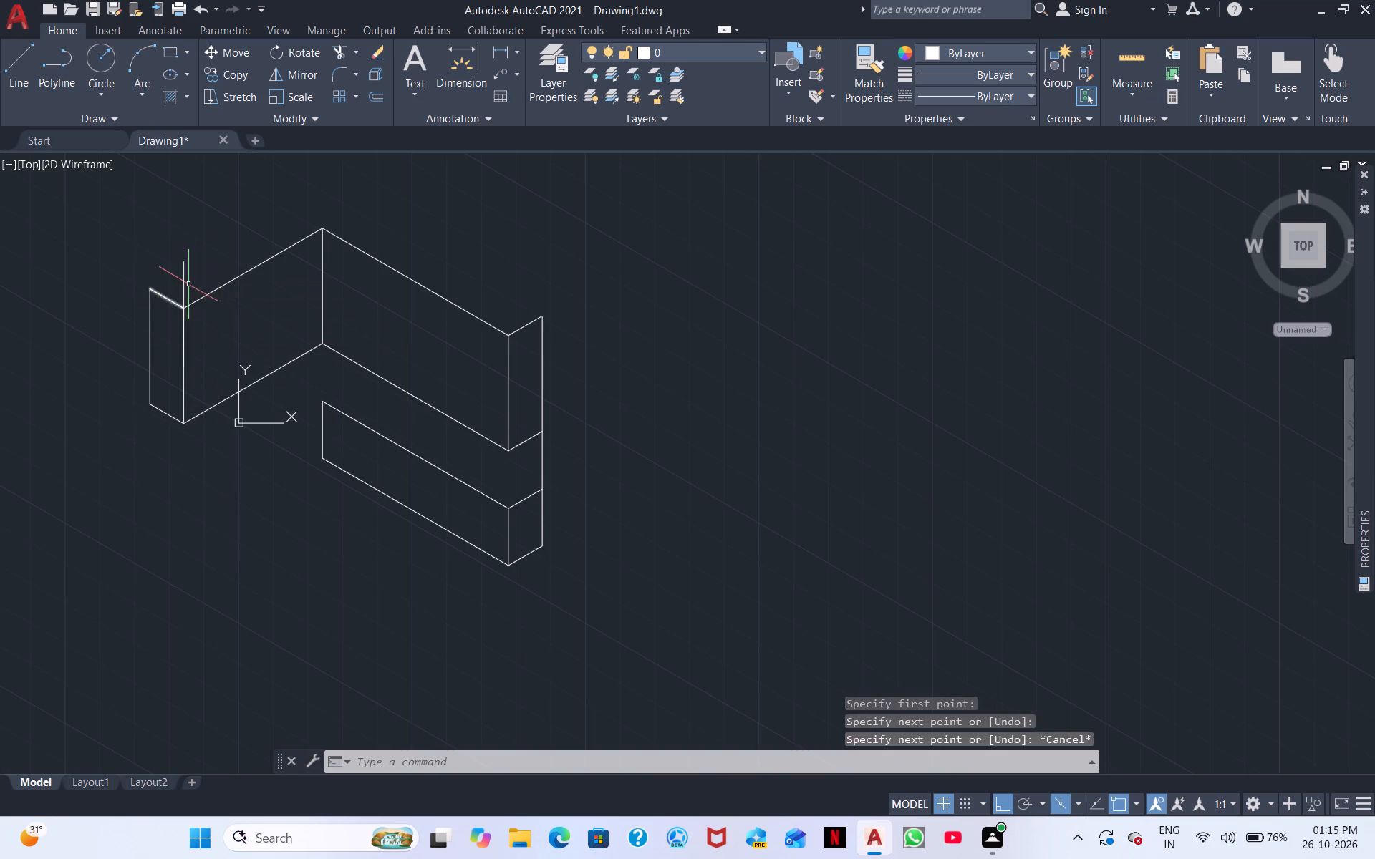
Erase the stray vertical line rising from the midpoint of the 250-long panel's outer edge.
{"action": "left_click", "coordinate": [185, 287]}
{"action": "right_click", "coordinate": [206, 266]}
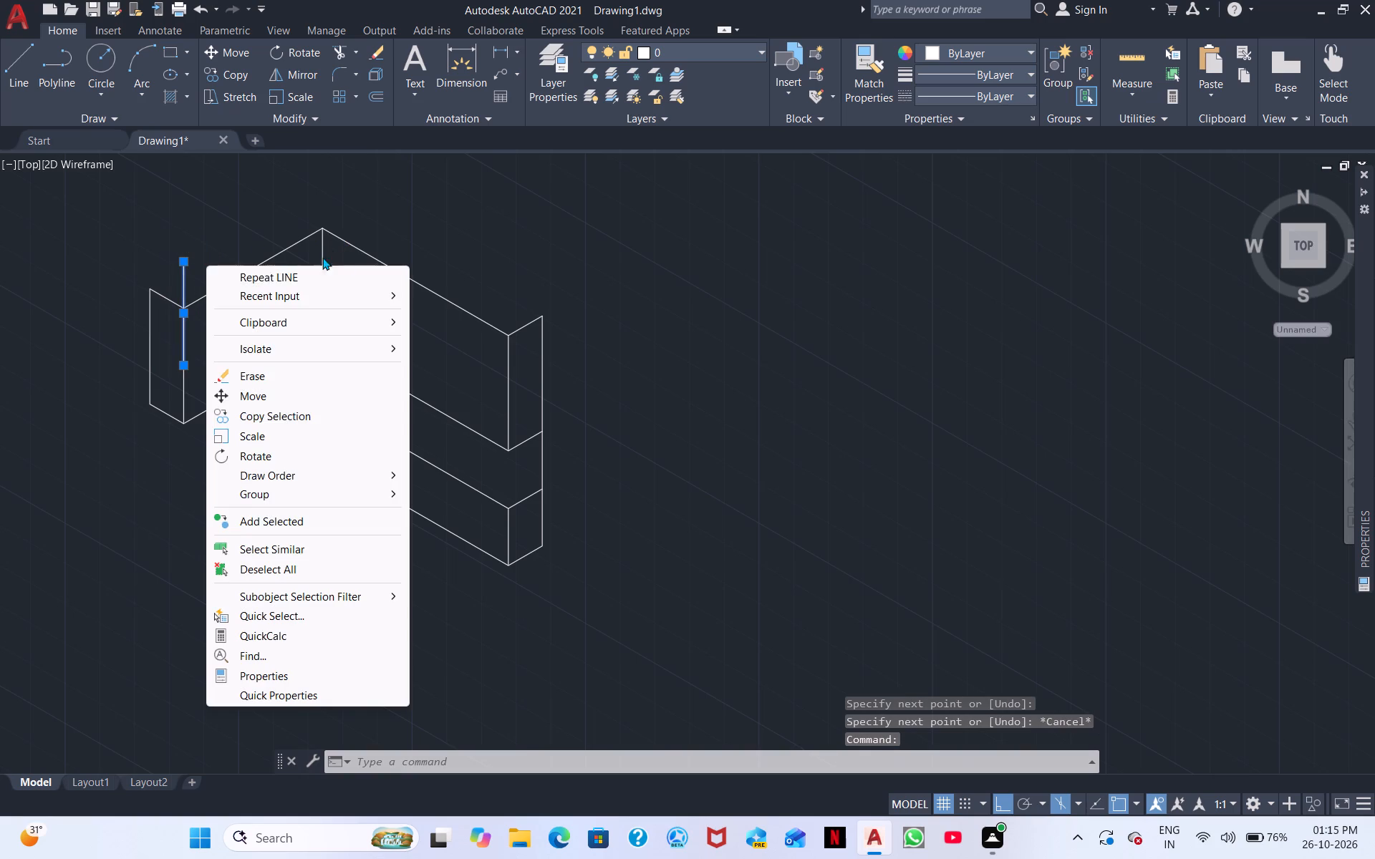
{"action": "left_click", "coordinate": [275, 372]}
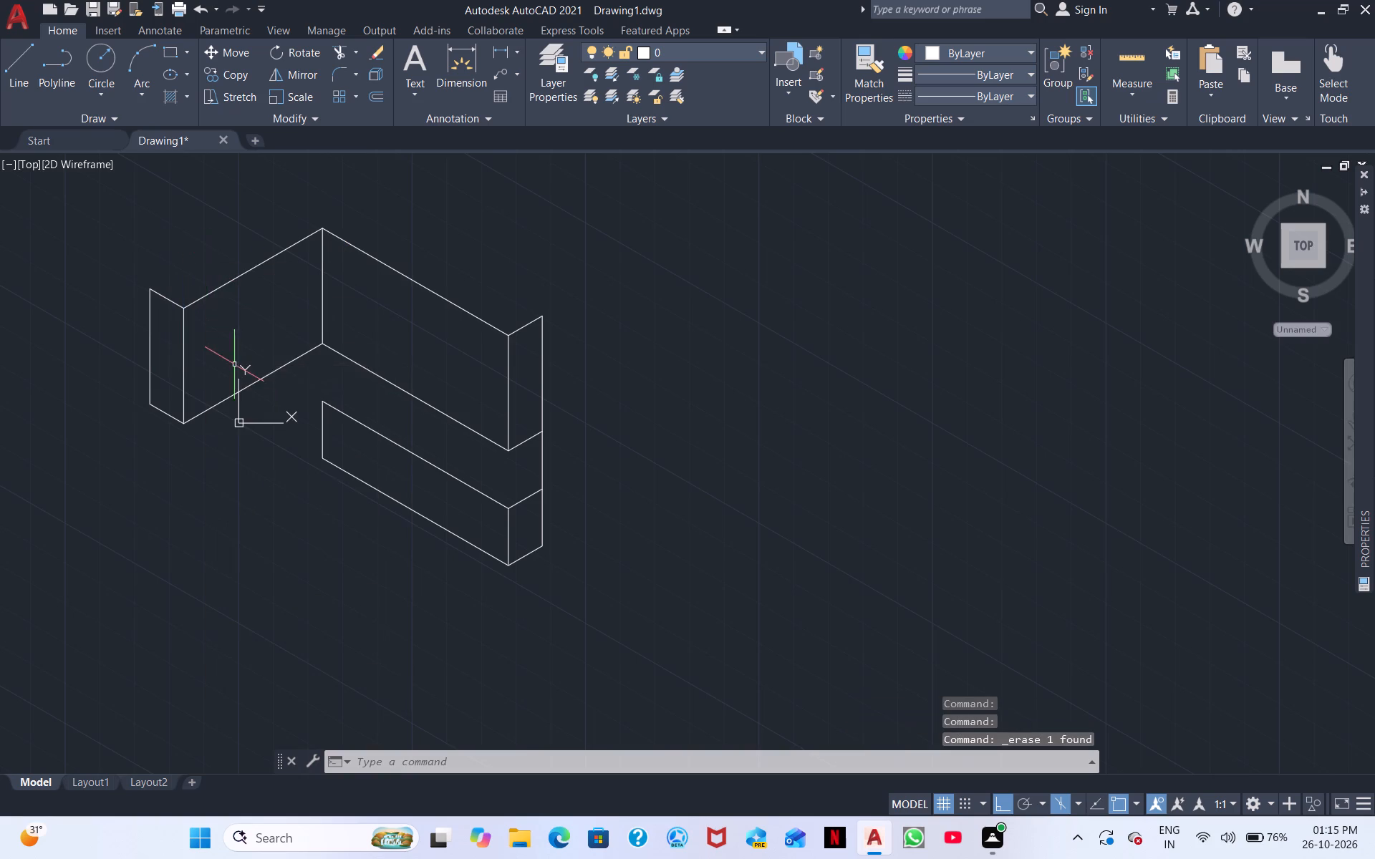
From the midpoint of the 250-long panel's outer vertical edge, draw a line 100 long at 210° on the top isoplane.
{"action": "right_click", "coordinate": [234, 364]}
{"action": "left_click", "coordinate": [280, 394]}
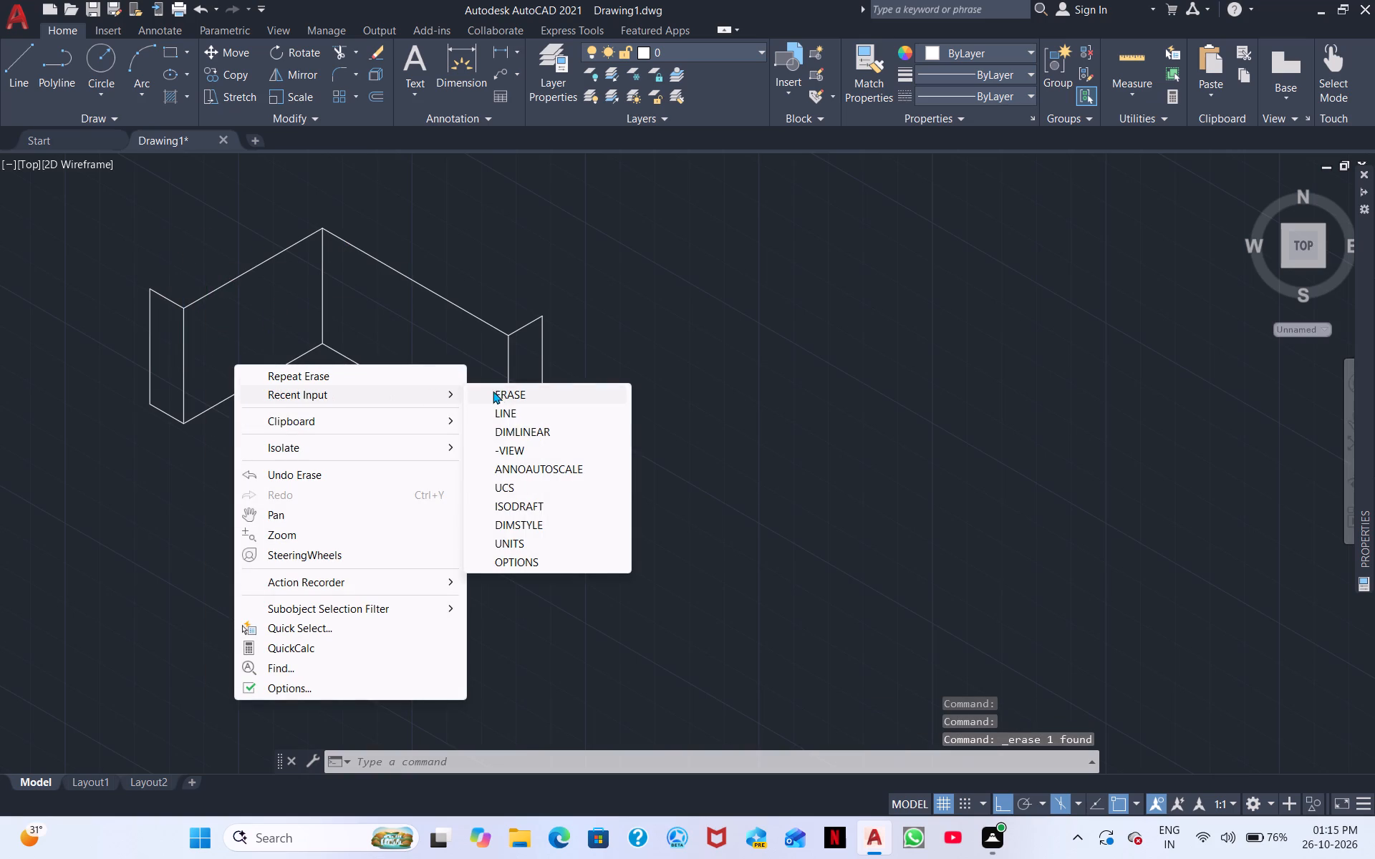
{"action": "left_click", "coordinate": [500, 414]}
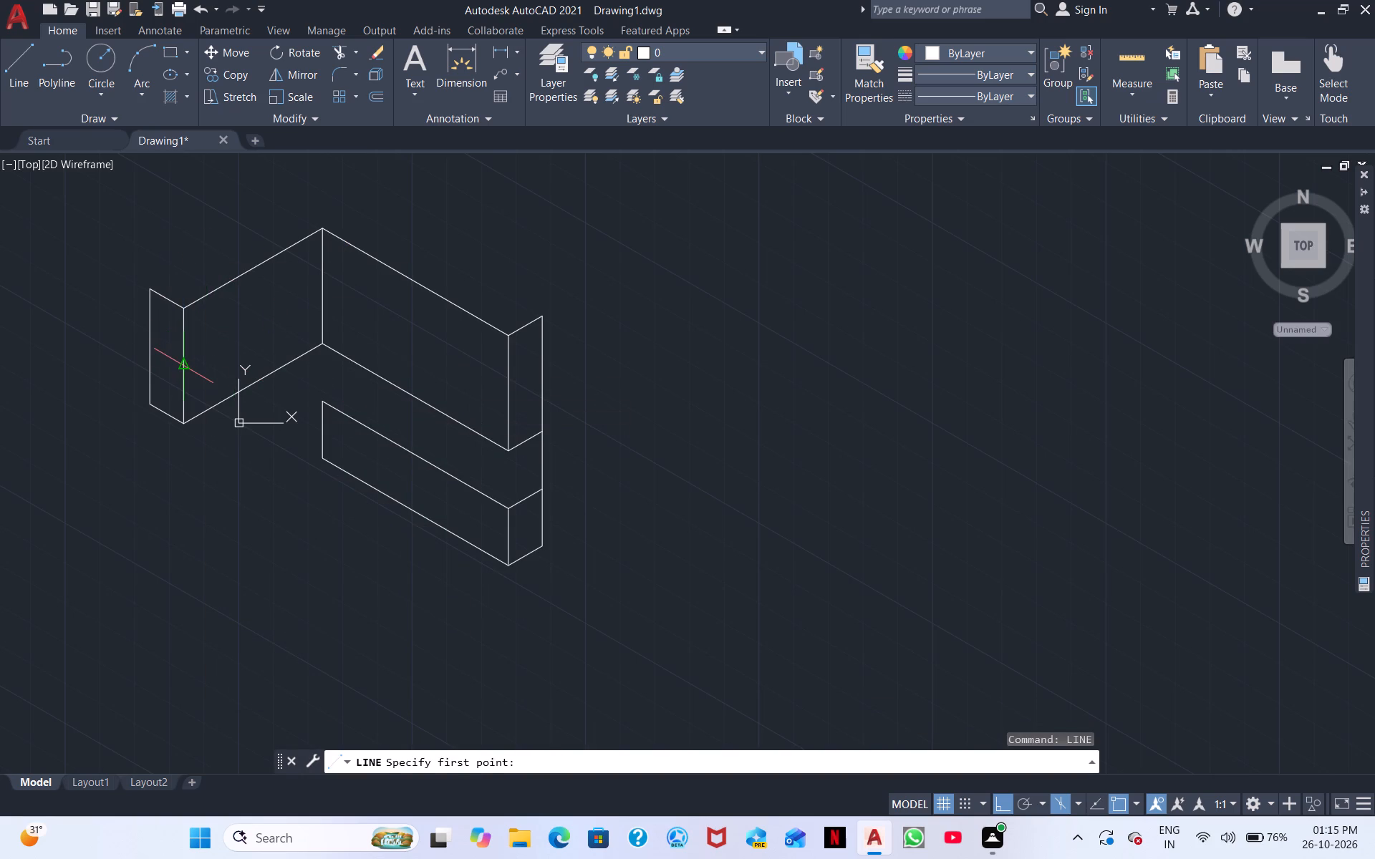
{"action": "left_click", "coordinate": [180, 367]}
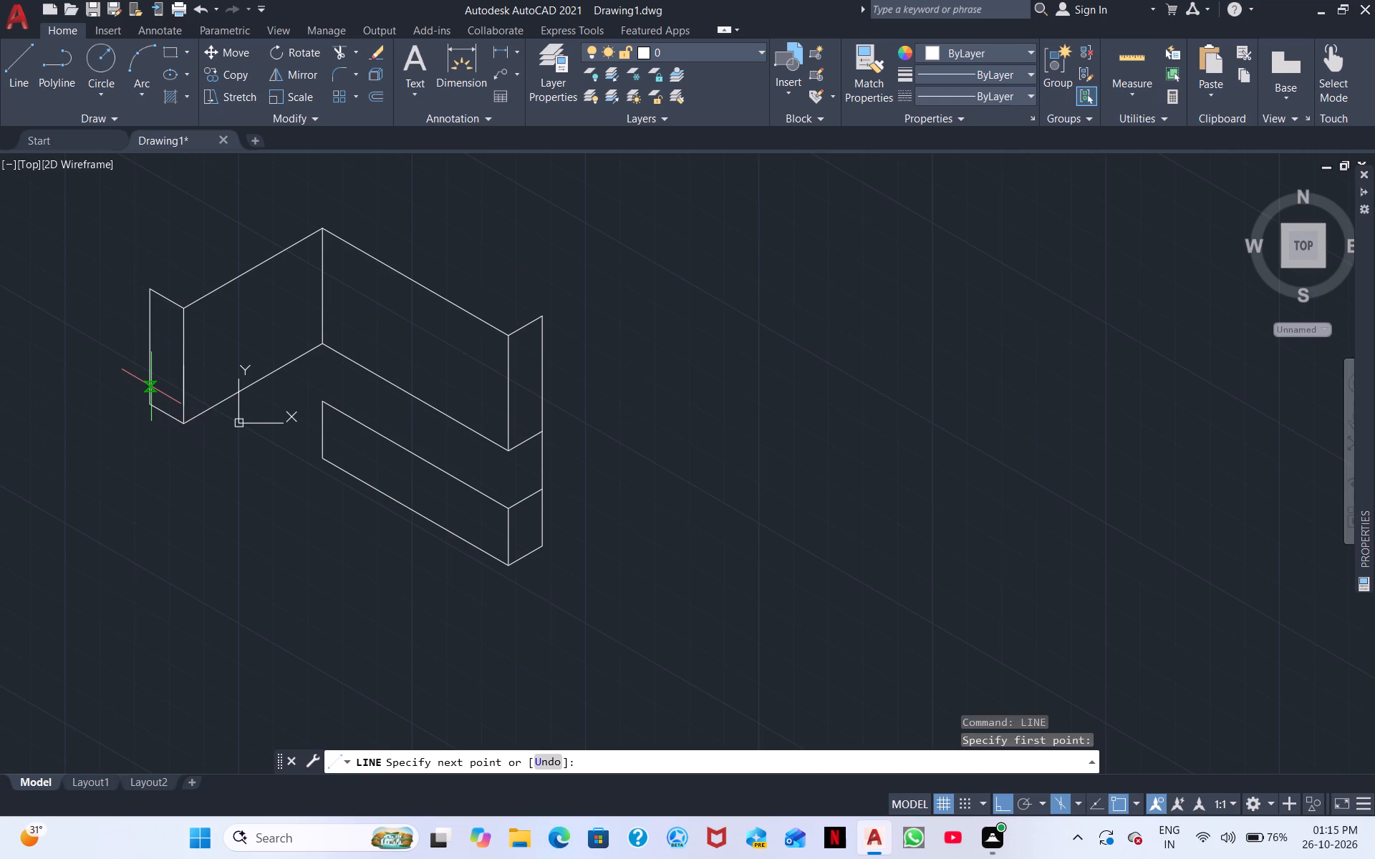
{"action": "key", "text": "F5"}
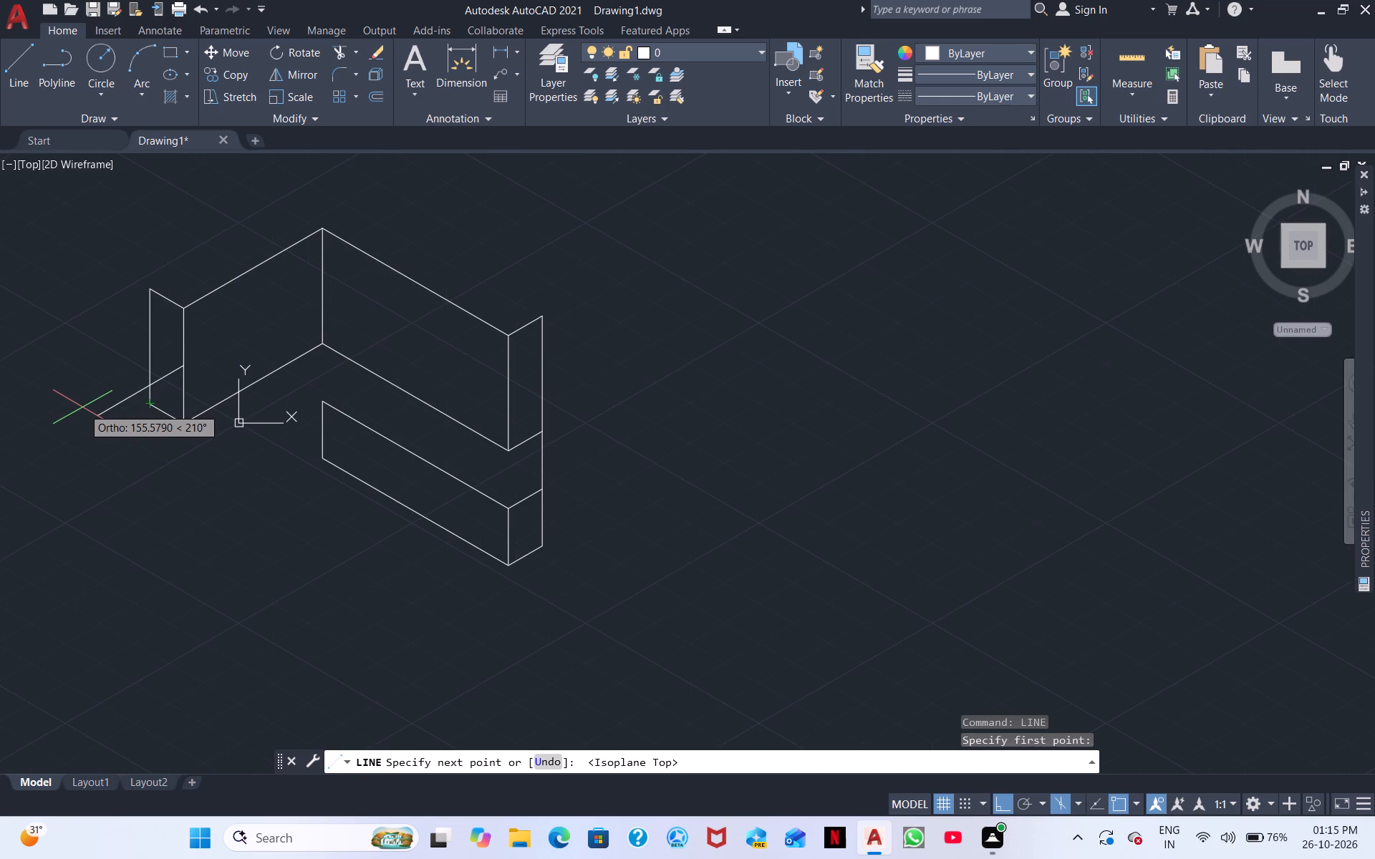
{"action": "key", "text": "6"}
{"action": "key", "text": "BackSpace"}
{"action": "type", "text": "100"}
{"action": "key", "text": "Return"}
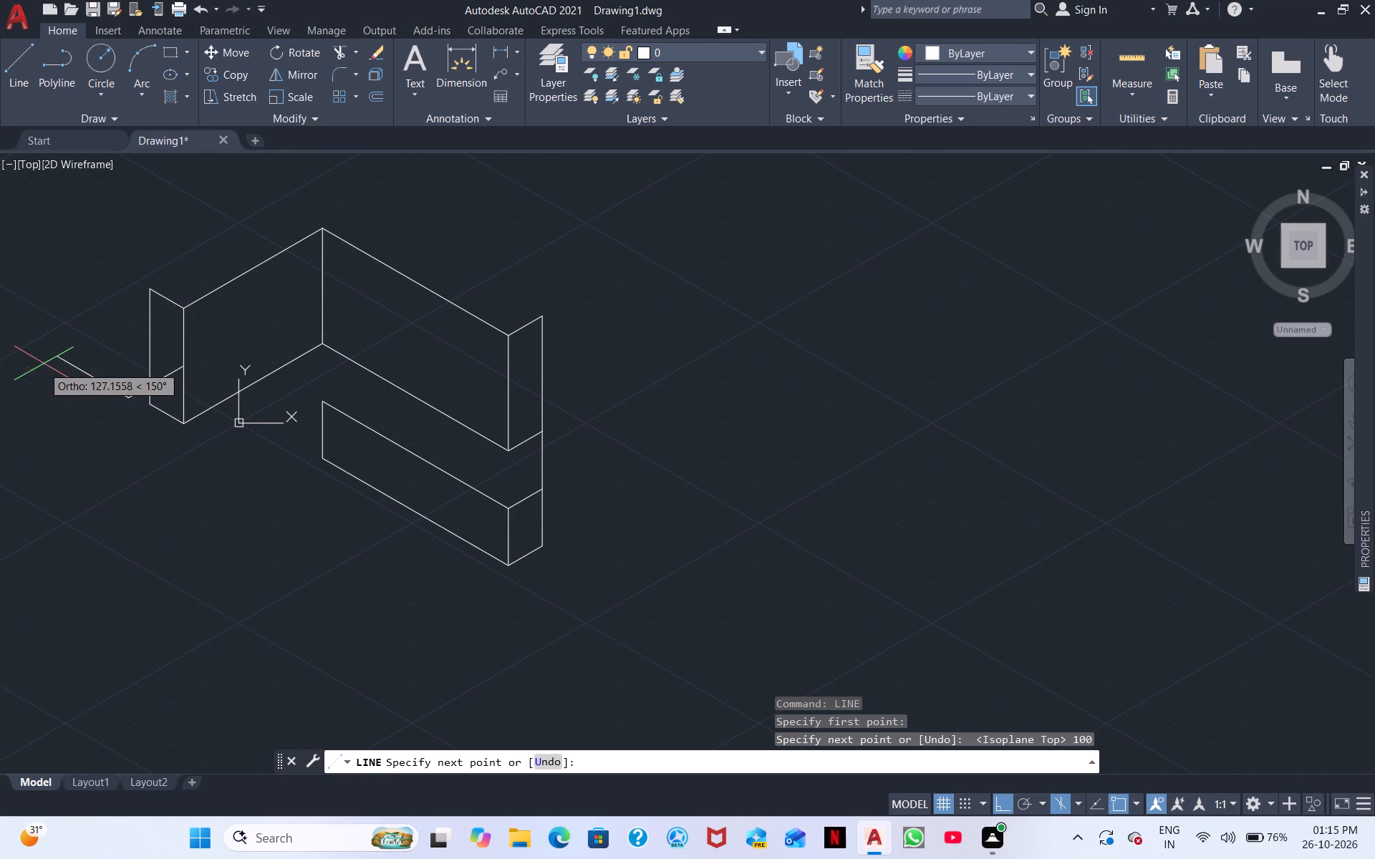
{"action": "scroll", "coordinate": [164, 369], "scroll_direction": "up", "scroll_amount": 2}
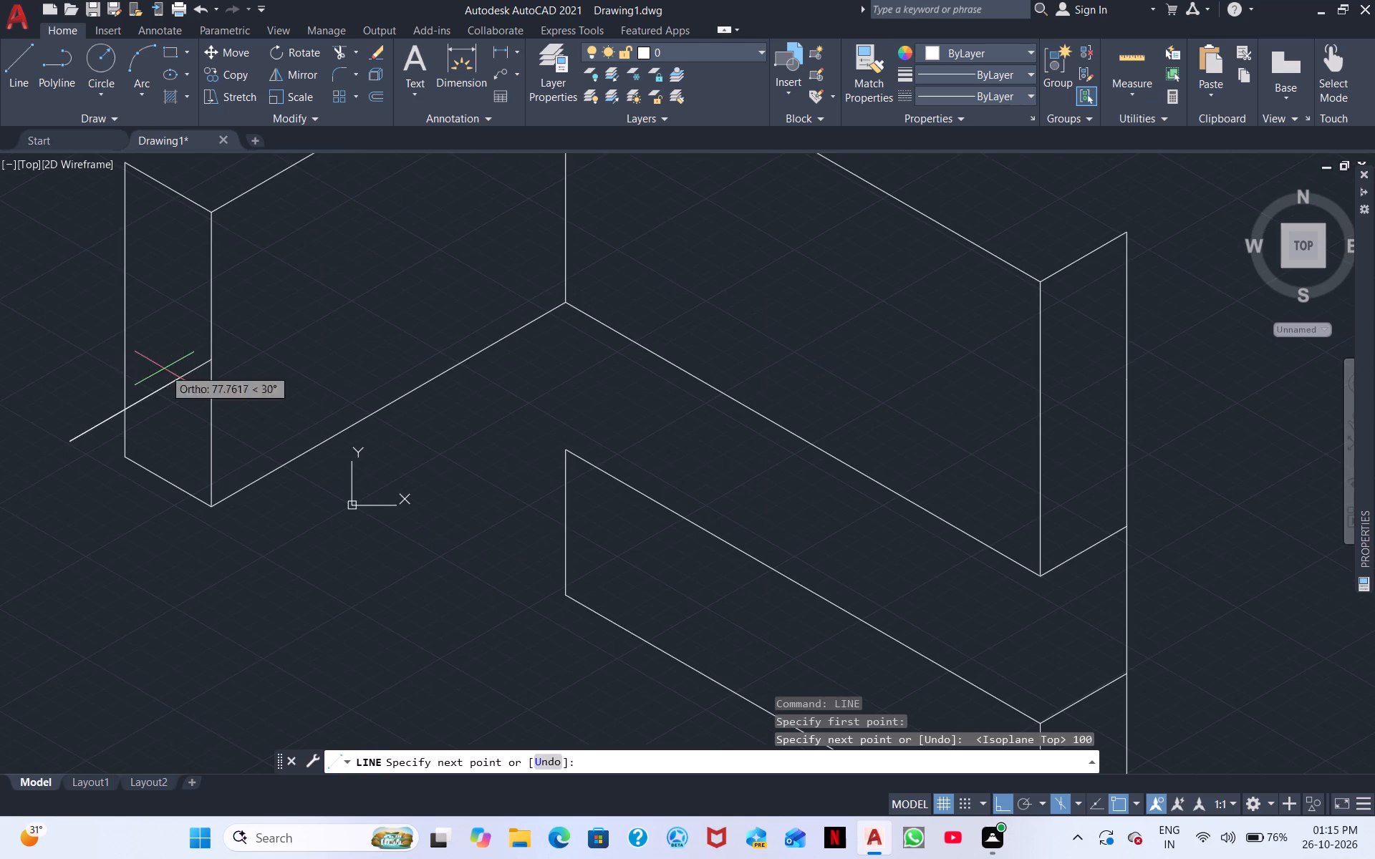
{"action": "scroll", "coordinate": [163, 396], "scroll_direction": "up", "scroll_amount": 3}
{"action": "scroll", "coordinate": [164, 396], "scroll_direction": "down", "scroll_amount": 5}
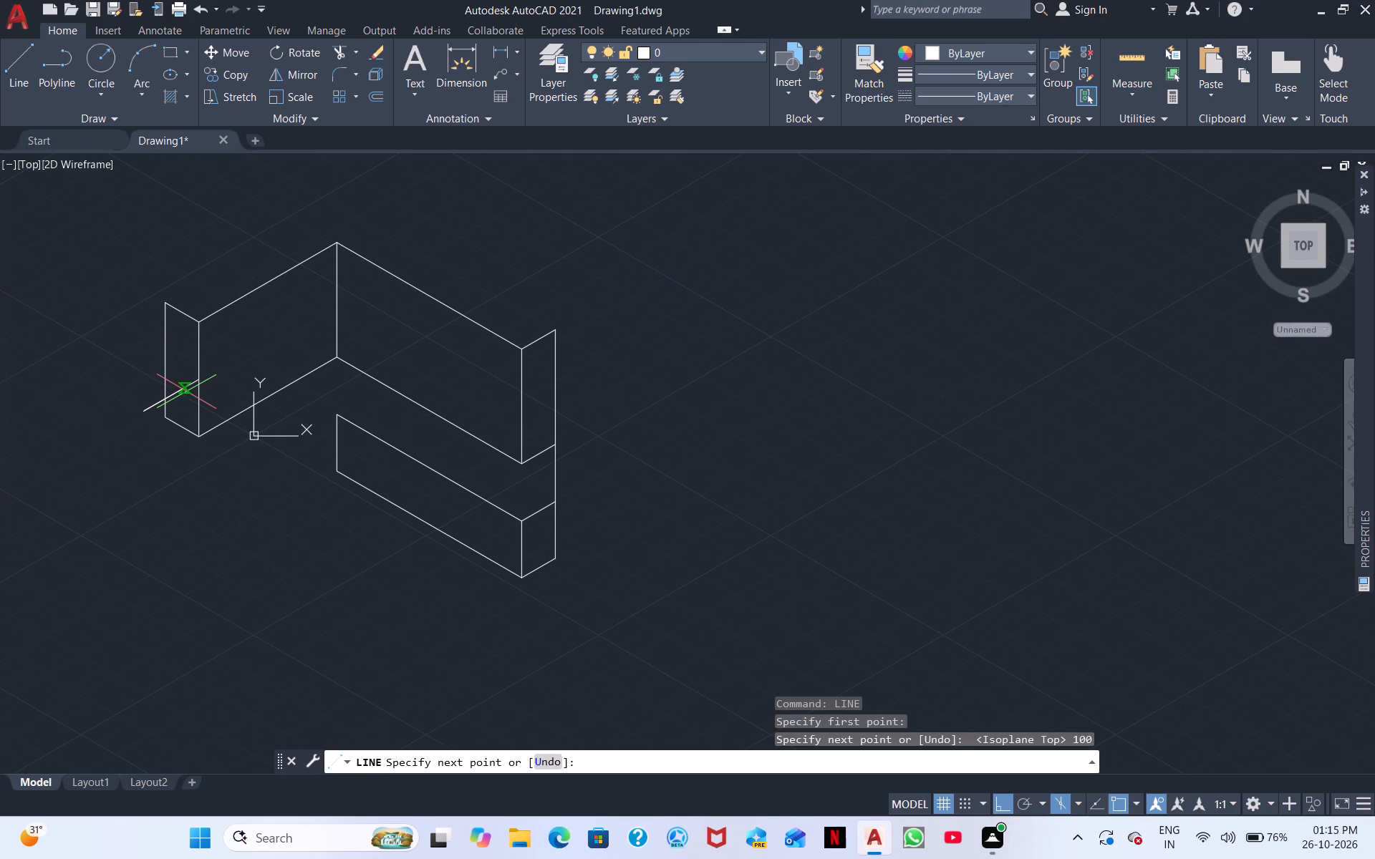
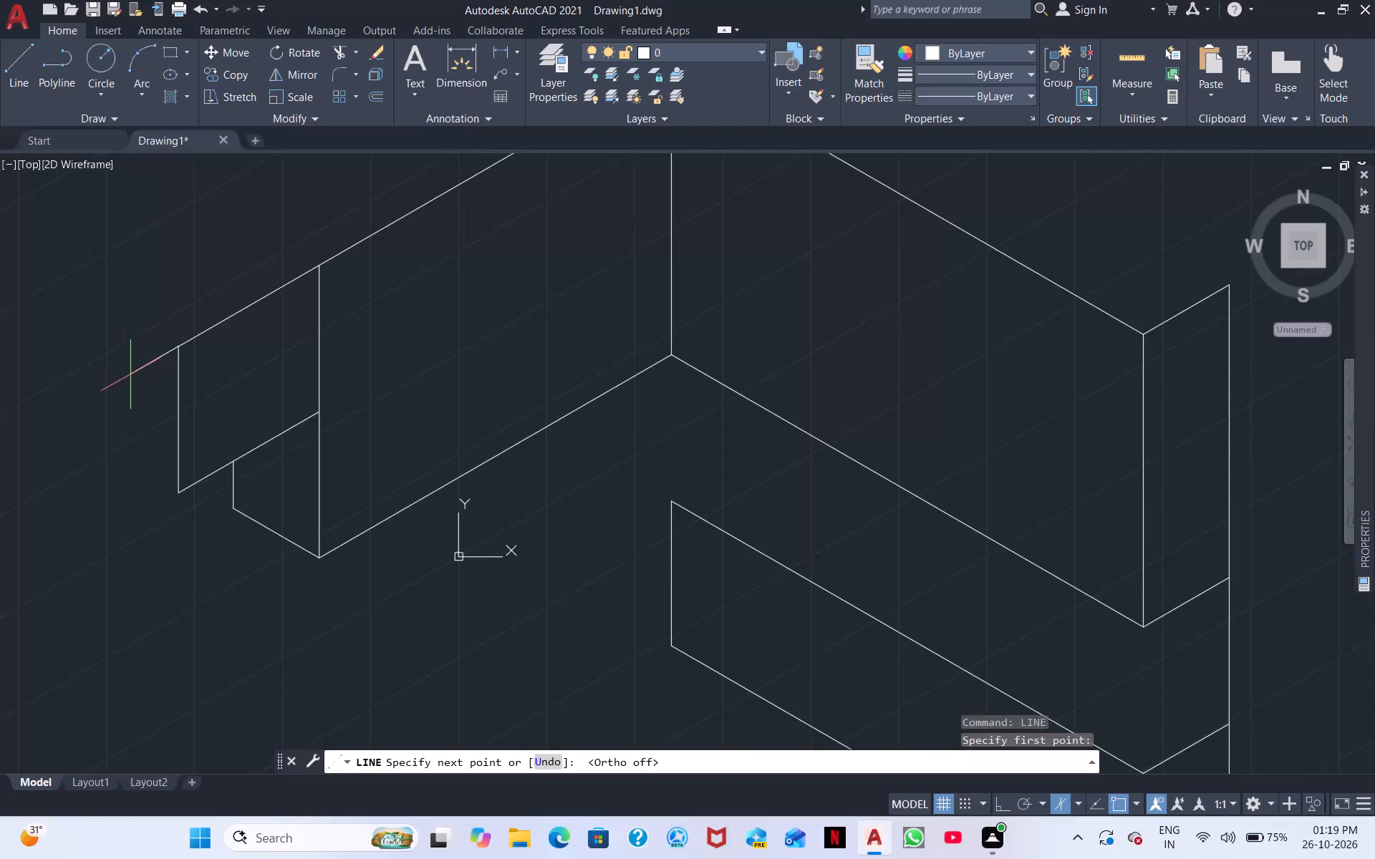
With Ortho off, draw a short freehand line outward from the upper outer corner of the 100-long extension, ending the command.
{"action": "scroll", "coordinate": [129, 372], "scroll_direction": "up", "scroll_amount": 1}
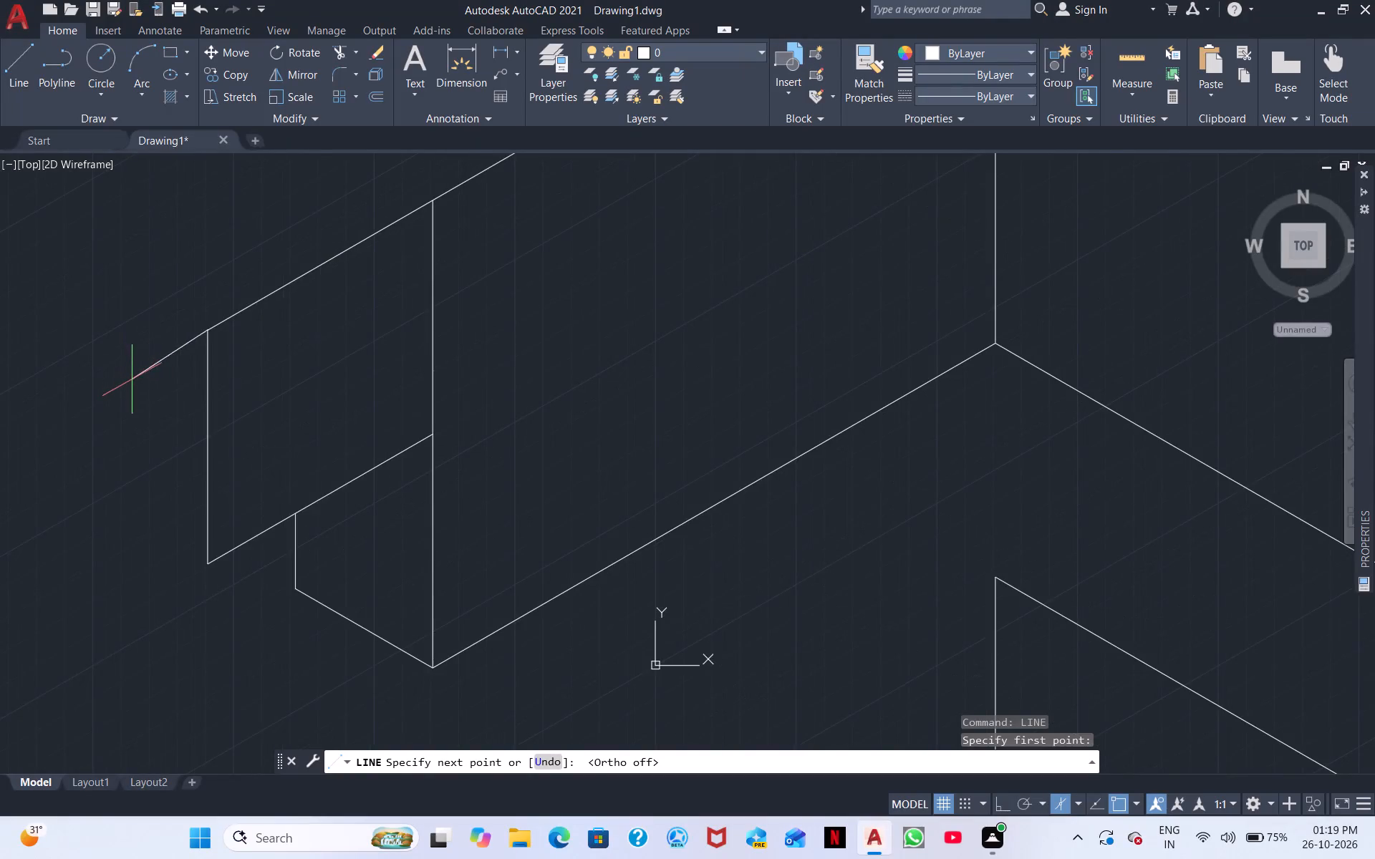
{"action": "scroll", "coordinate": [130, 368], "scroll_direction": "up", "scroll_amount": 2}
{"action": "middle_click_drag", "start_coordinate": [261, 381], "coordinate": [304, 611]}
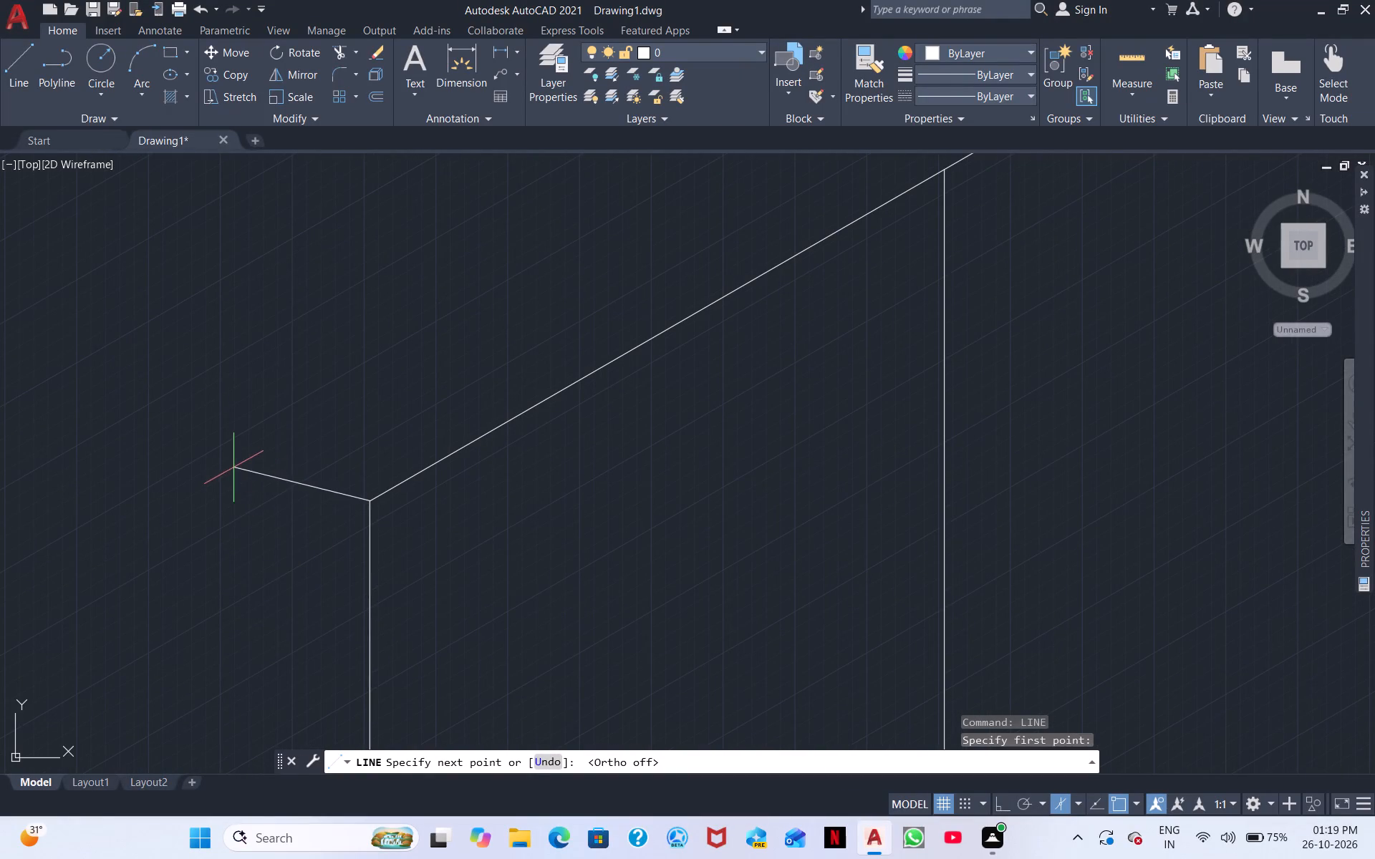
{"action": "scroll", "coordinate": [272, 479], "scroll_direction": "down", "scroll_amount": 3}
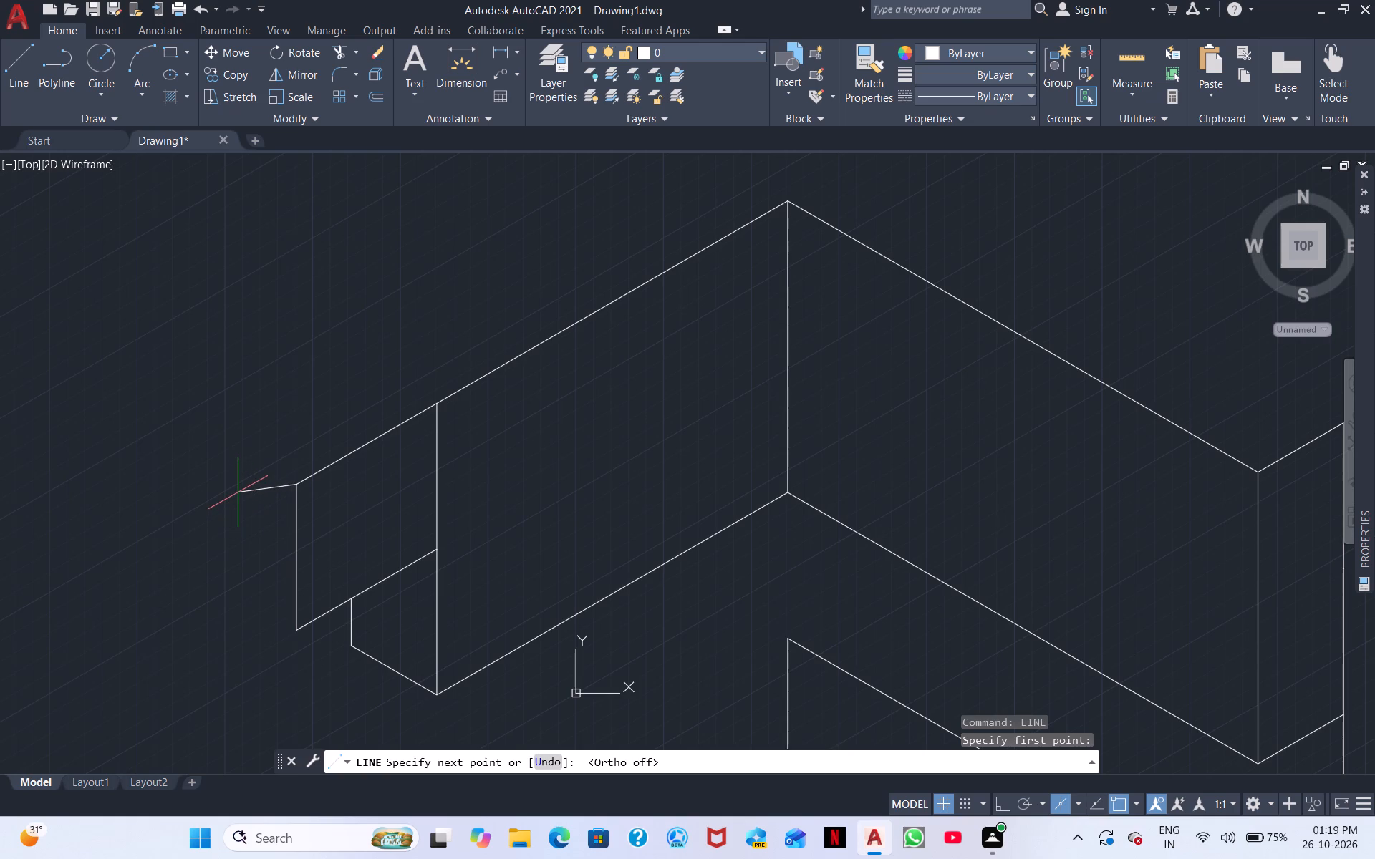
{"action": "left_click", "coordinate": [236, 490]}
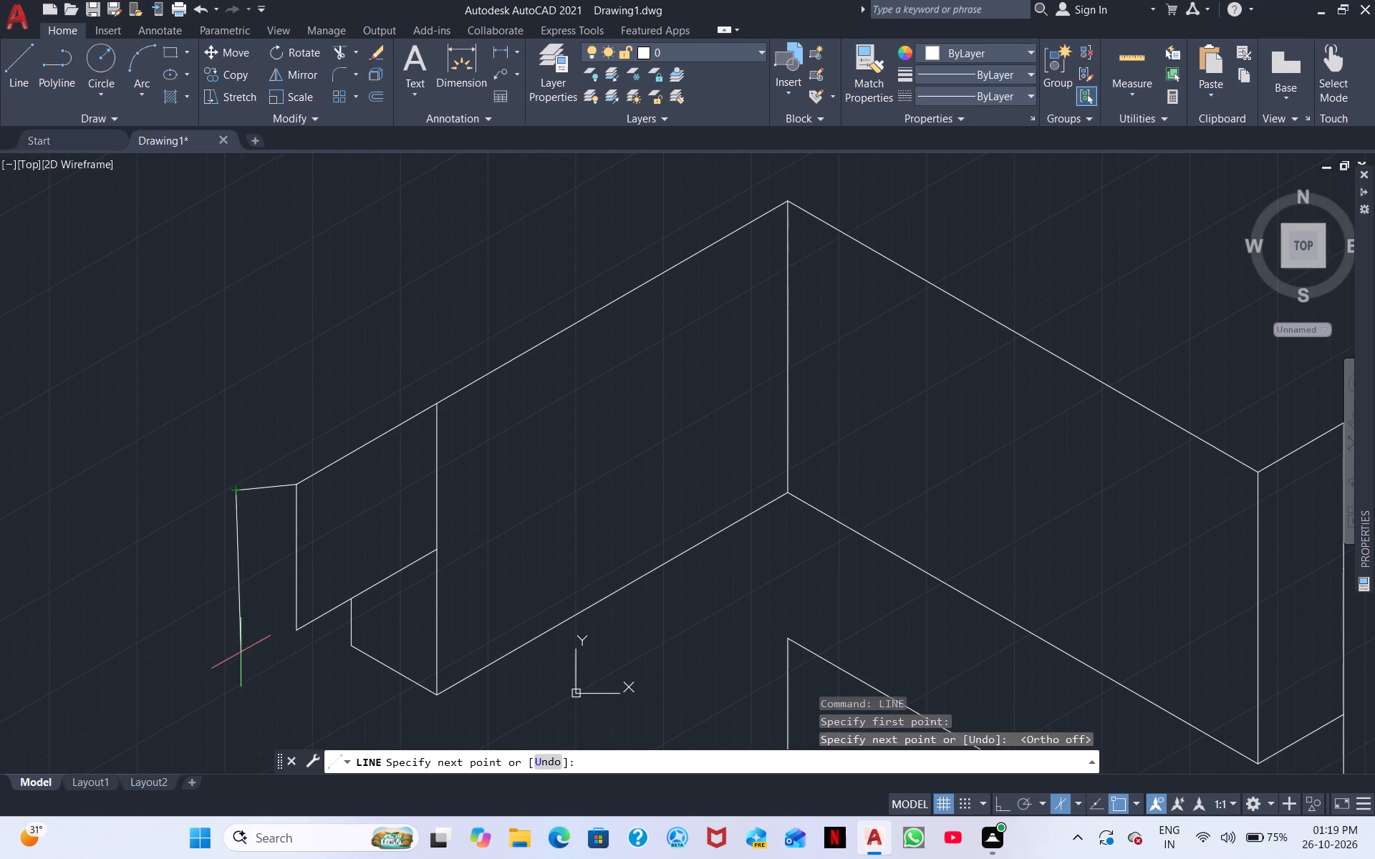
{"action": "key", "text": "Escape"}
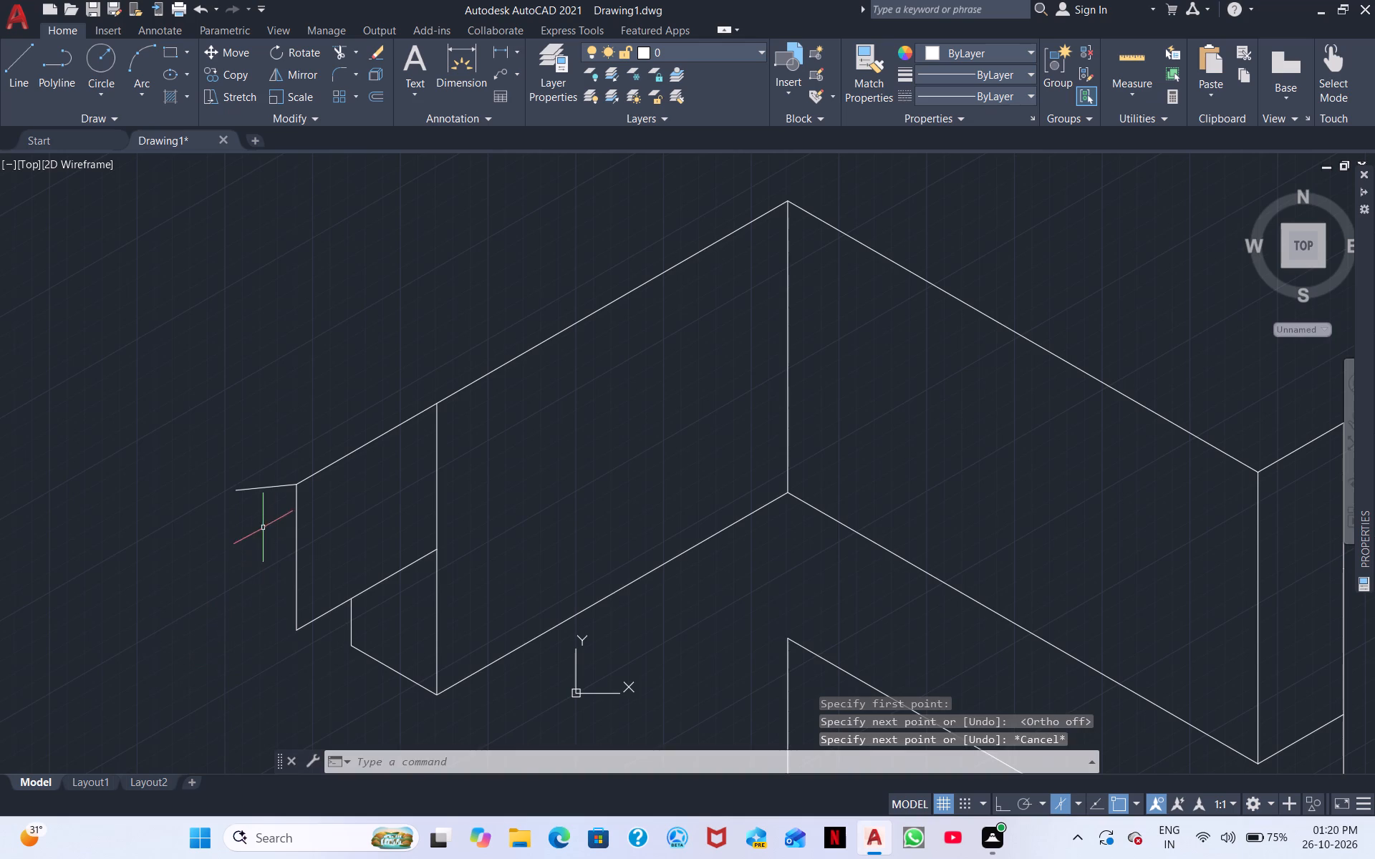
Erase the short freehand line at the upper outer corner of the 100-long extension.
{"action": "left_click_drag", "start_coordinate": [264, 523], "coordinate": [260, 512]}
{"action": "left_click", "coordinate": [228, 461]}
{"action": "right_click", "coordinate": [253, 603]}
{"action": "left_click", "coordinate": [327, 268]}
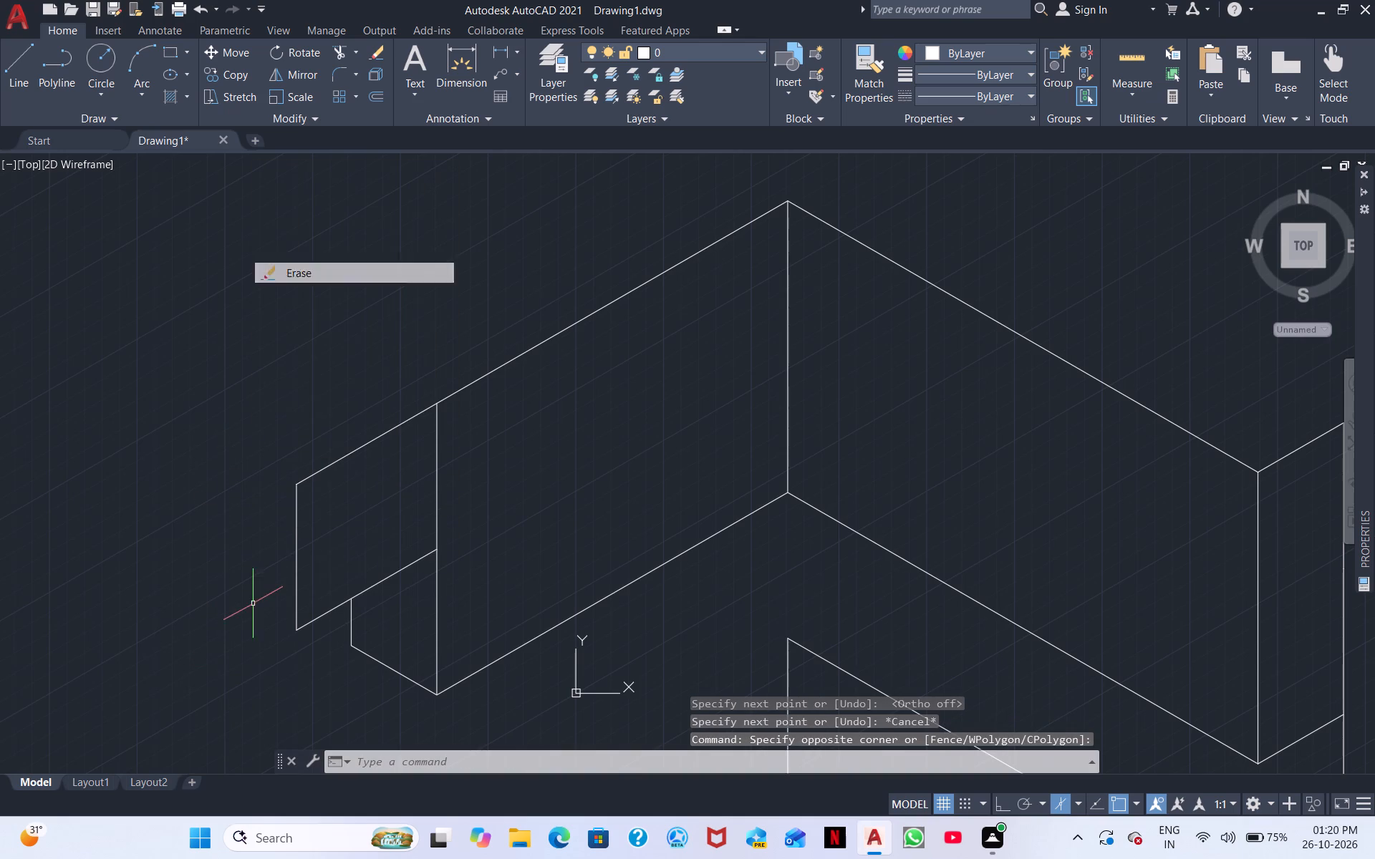
With Ortho on and the left isoplane, draw a line 61 long at 150° from the extension's upper outer corner.
{"action": "right_click", "coordinate": [337, 555]}
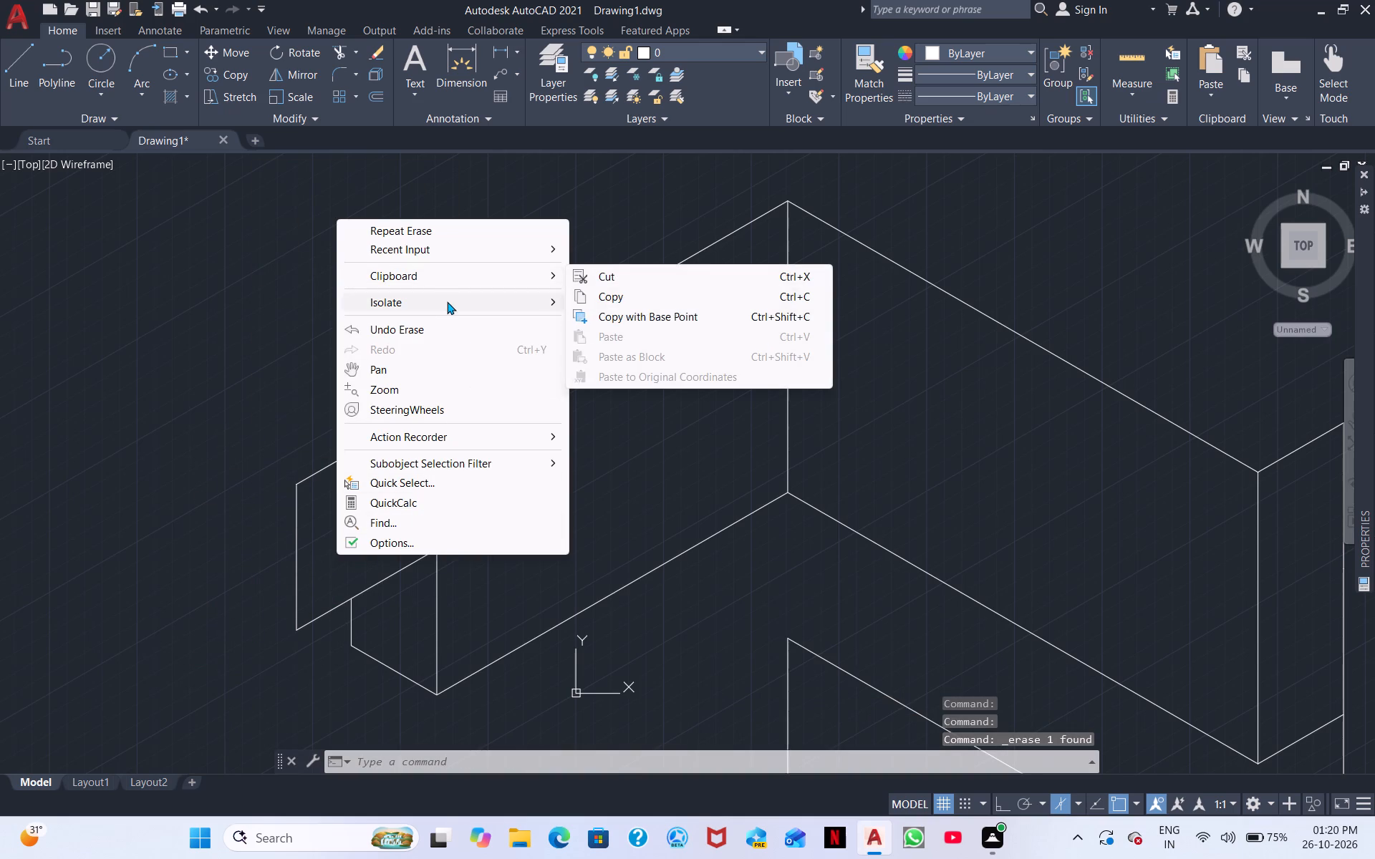
{"action": "left_click", "coordinate": [460, 243]}
{"action": "left_click", "coordinate": [624, 267]}
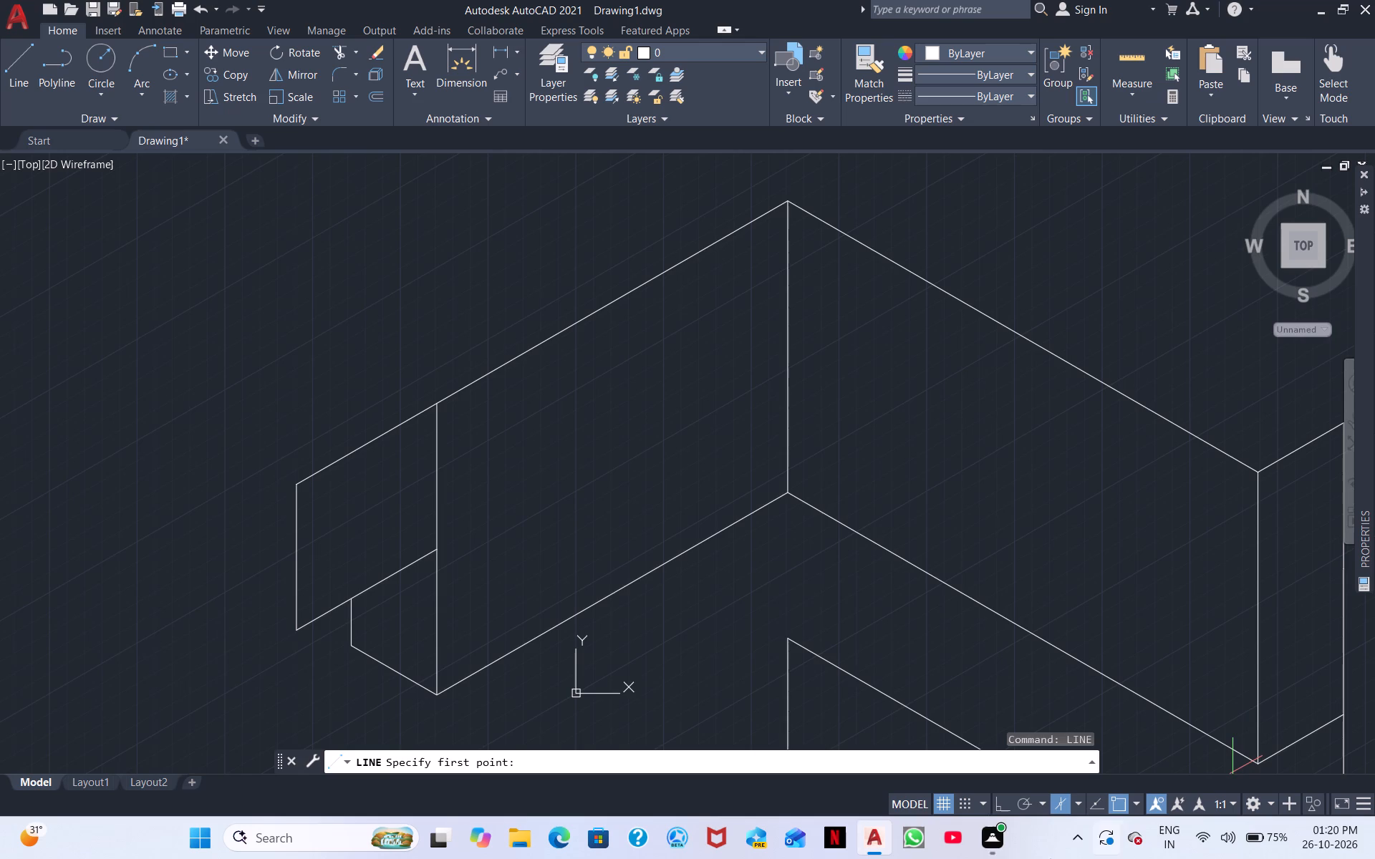
{"action": "left_click", "coordinate": [995, 800]}
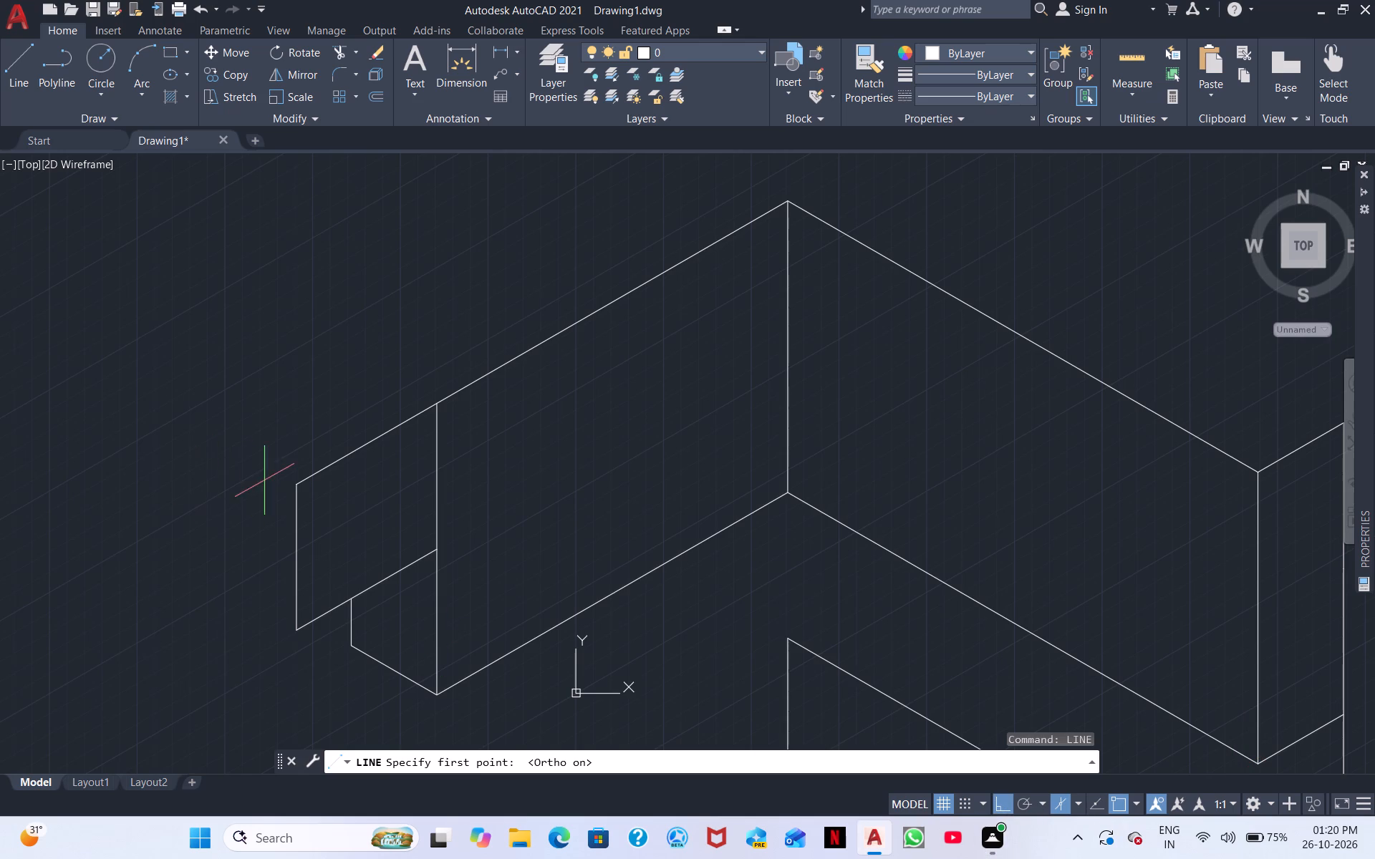
{"action": "left_click", "coordinate": [292, 484]}
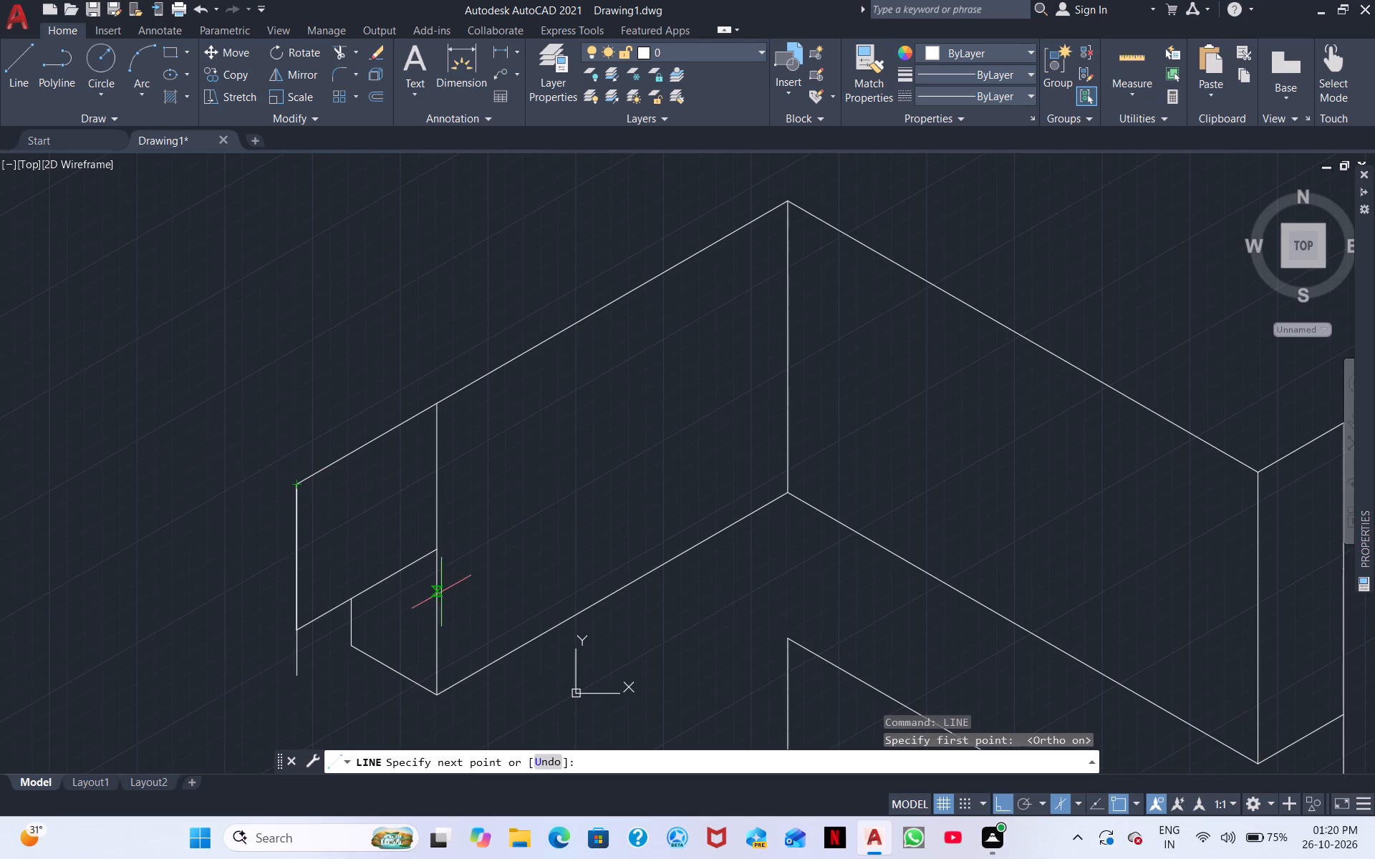
{"action": "key", "text": "F5"}
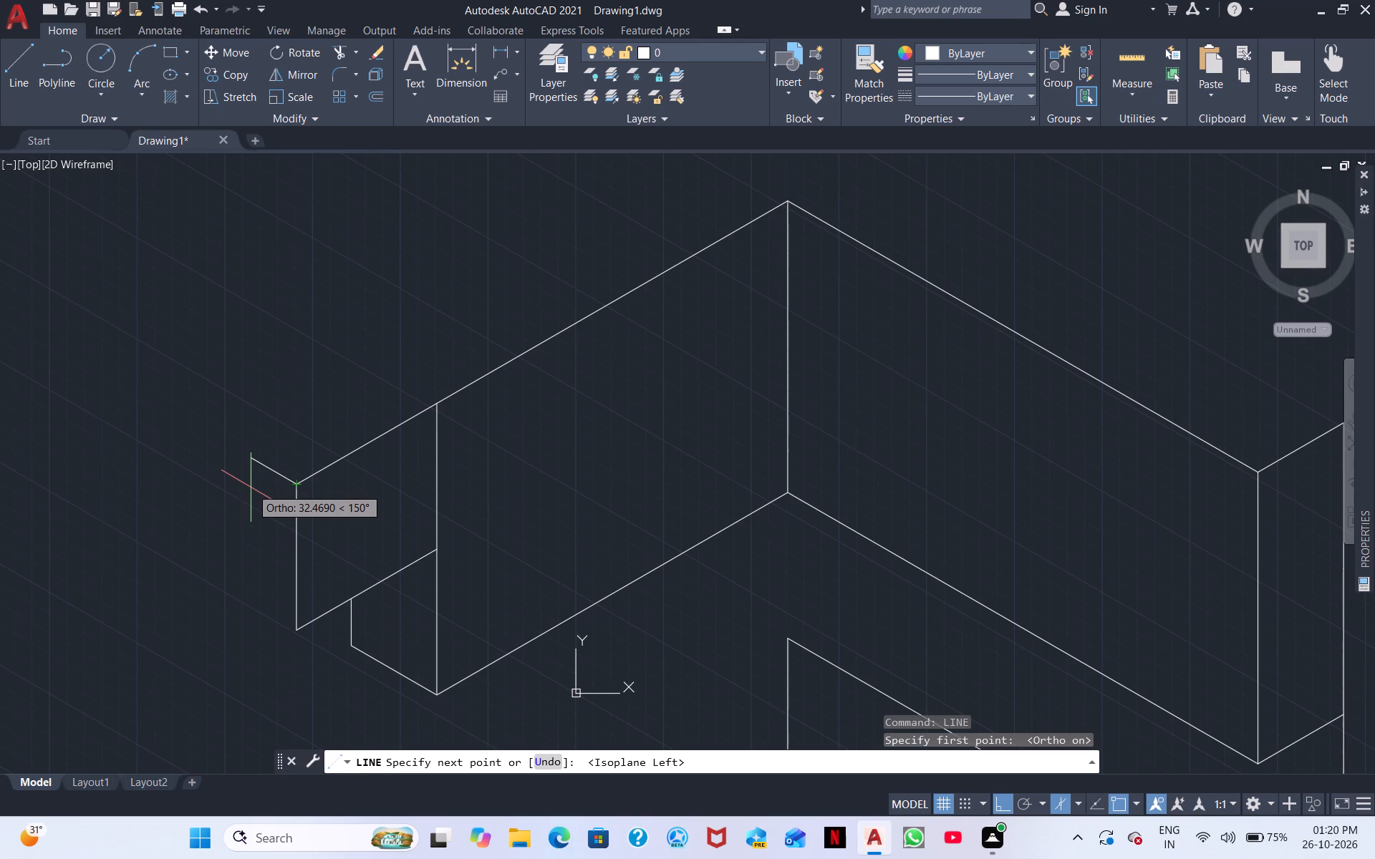
{"action": "middle_click_drag", "start_coordinate": [251, 487], "coordinate": [205, 537]}
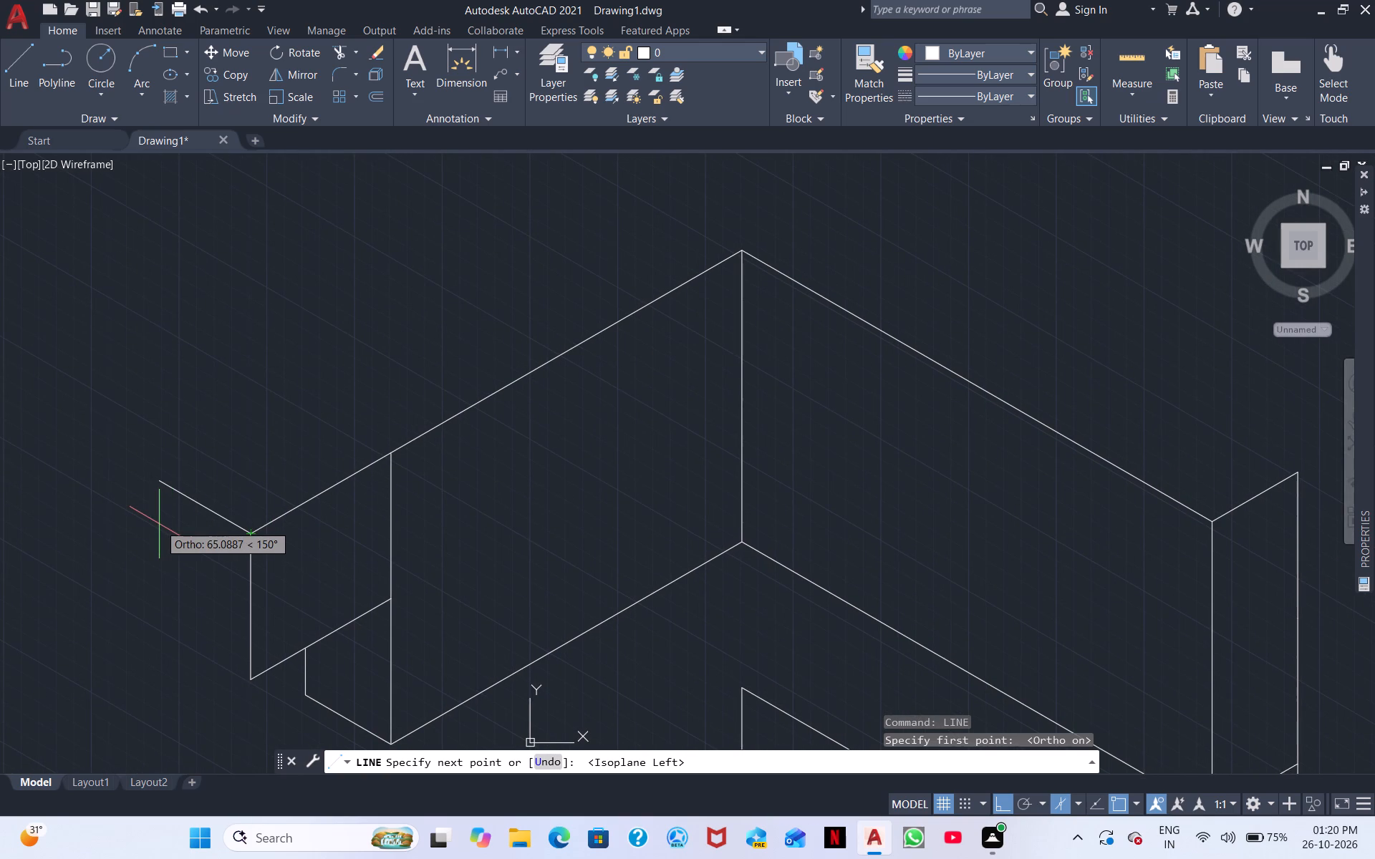
{"action": "type", "text": "61"}
{"action": "key", "text": "Return"}
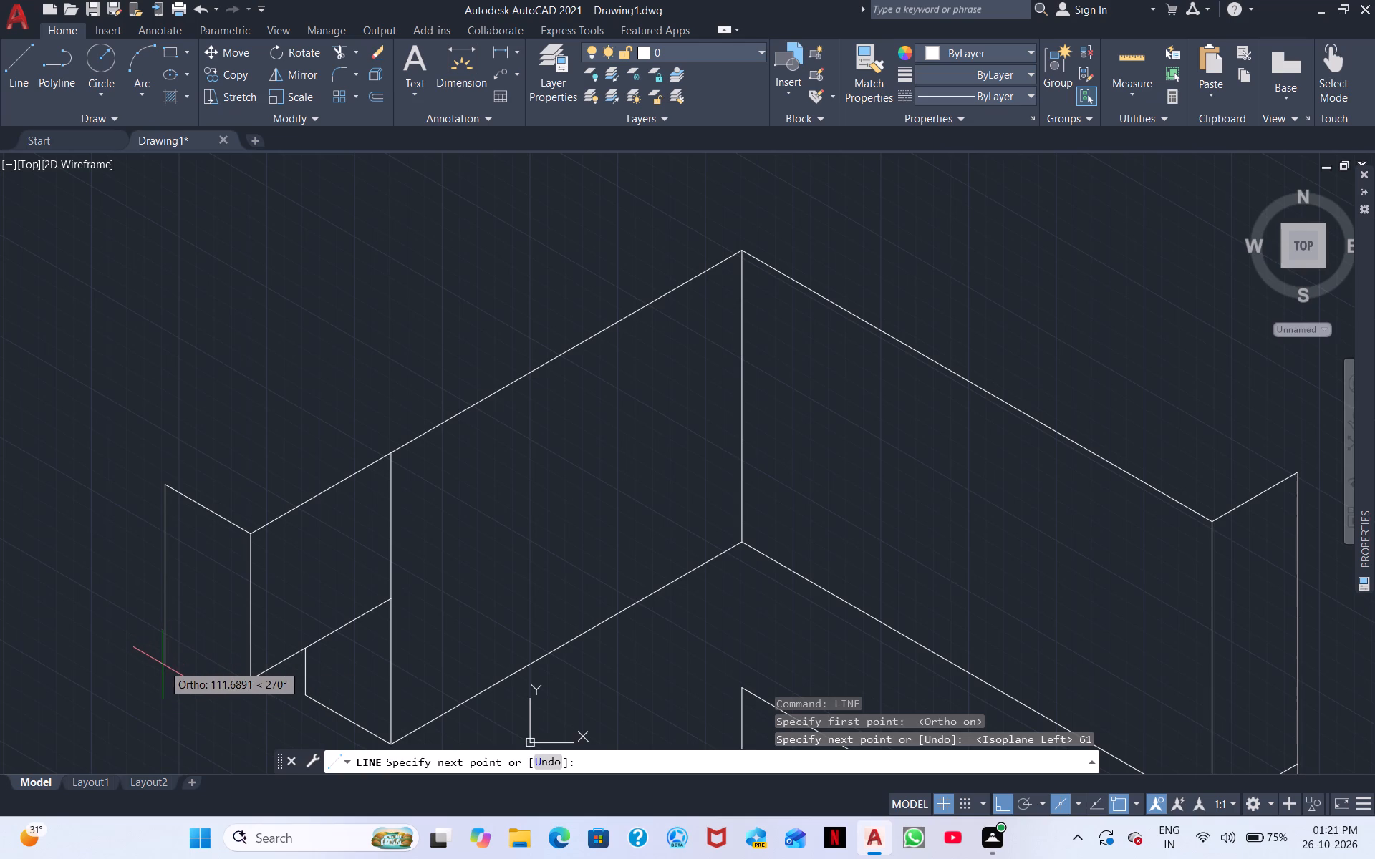
Continue the line 90 and 180 straight down, 61 at 330°, and up to the extension's lower outer corner, ending the command.
{"action": "type", "text": "90"}
{"action": "key", "text": "Return"}
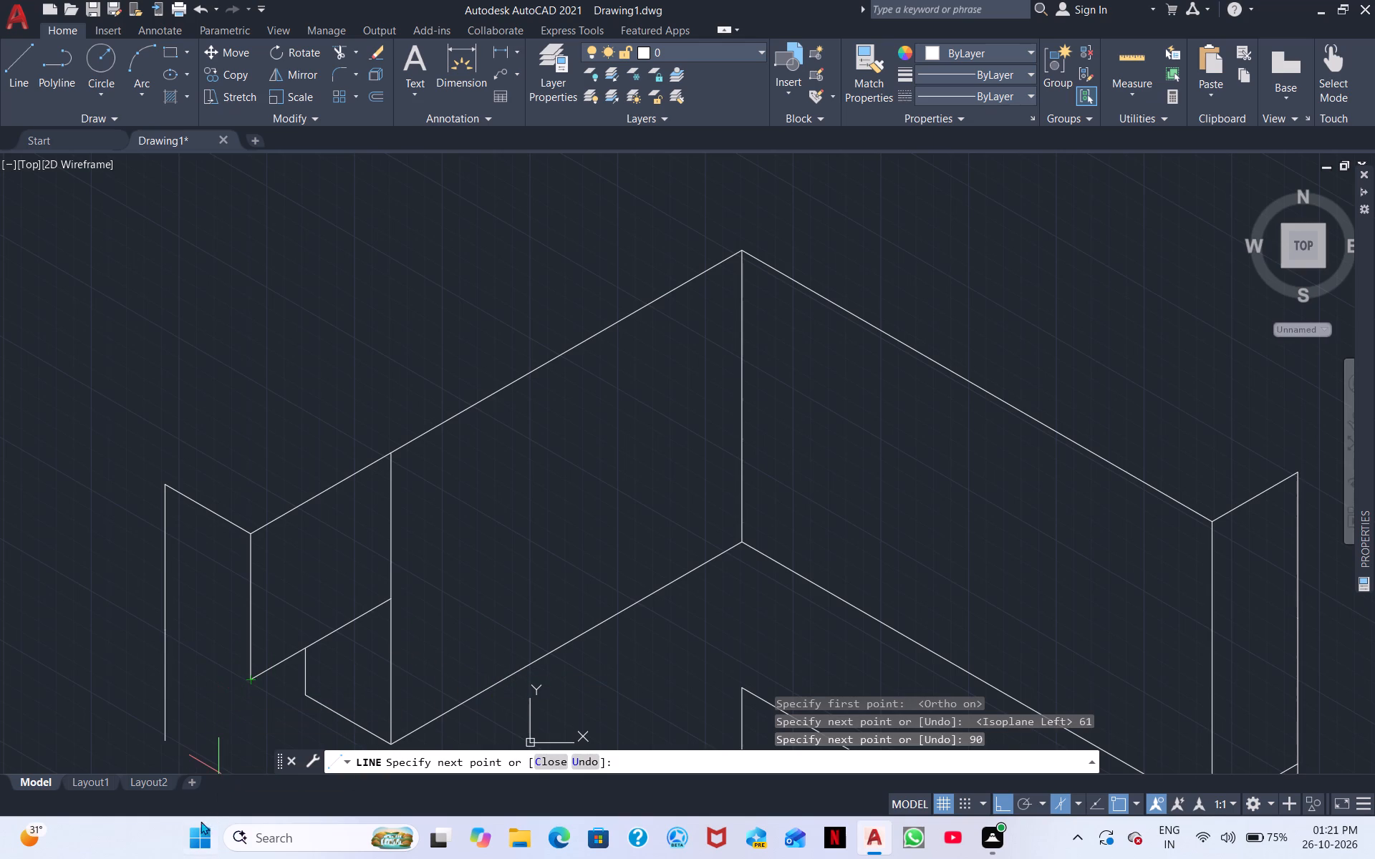
{"action": "type", "text": "180"}
{"action": "key", "text": "Return"}
{"action": "middle_click_drag", "start_coordinate": [166, 718], "coordinate": [202, 481]}
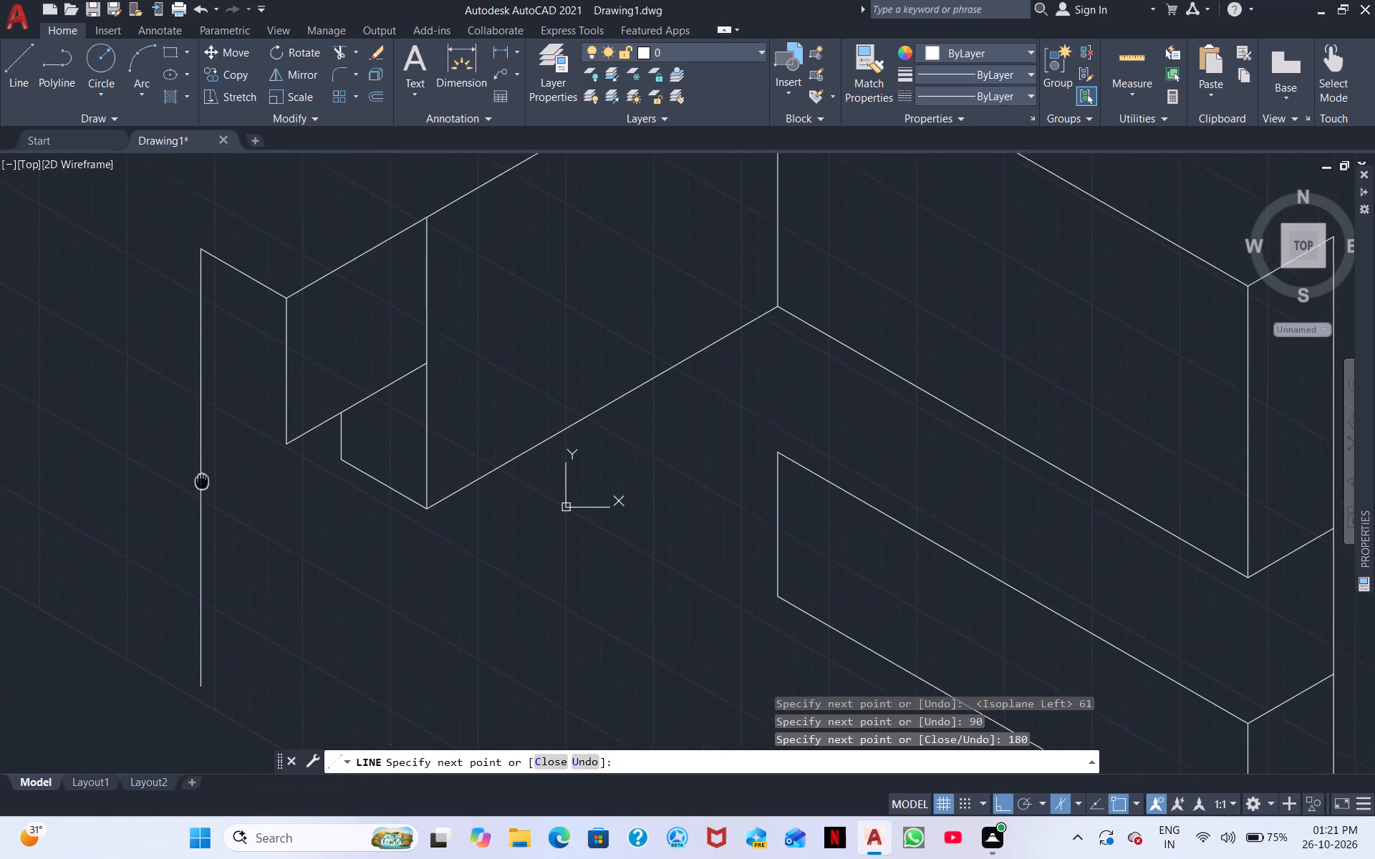
{"action": "middle_click_drag", "start_coordinate": [202, 481], "coordinate": [206, 451]}
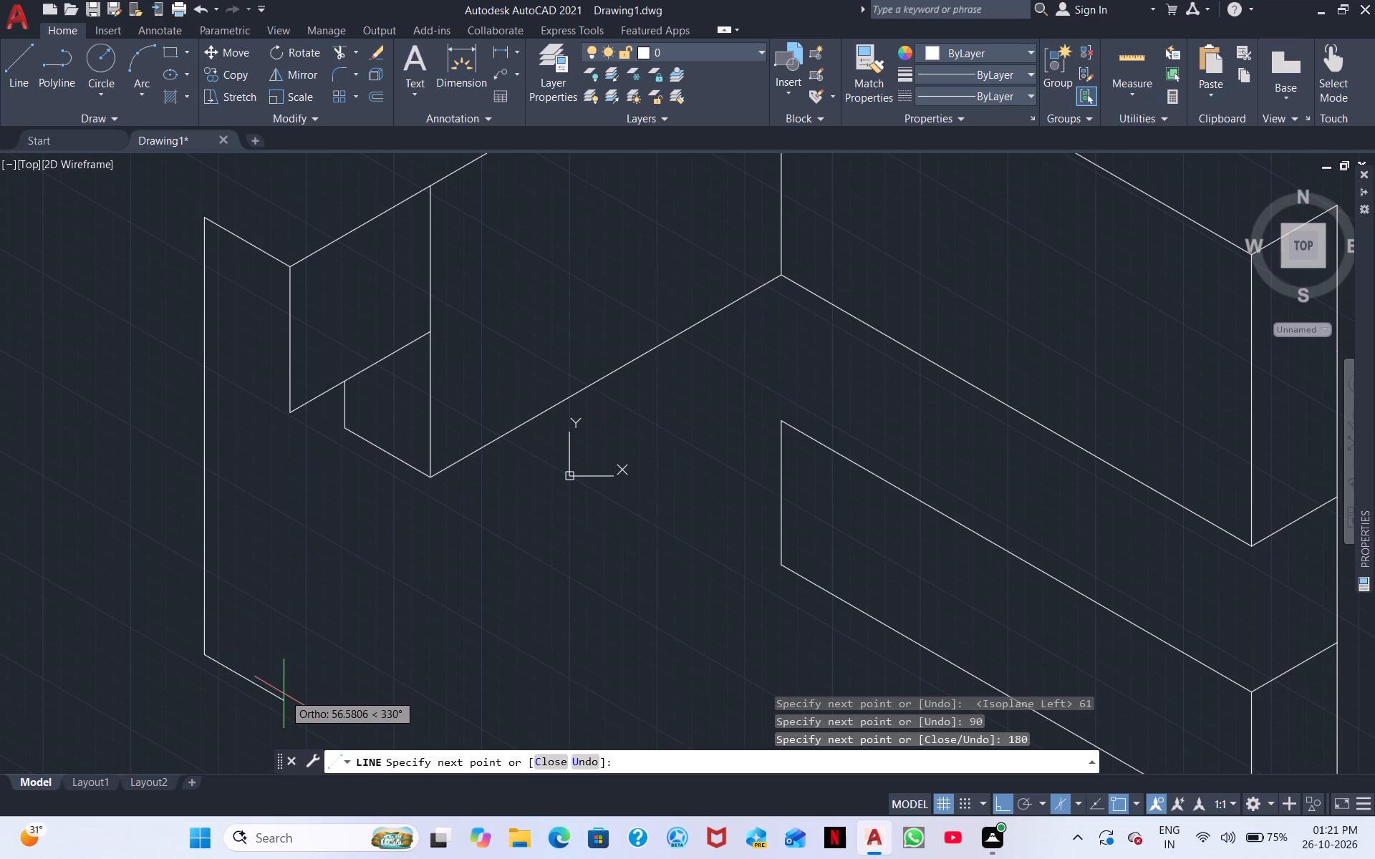
{"action": "type", "text": "61"}
{"action": "key", "text": "Return"}
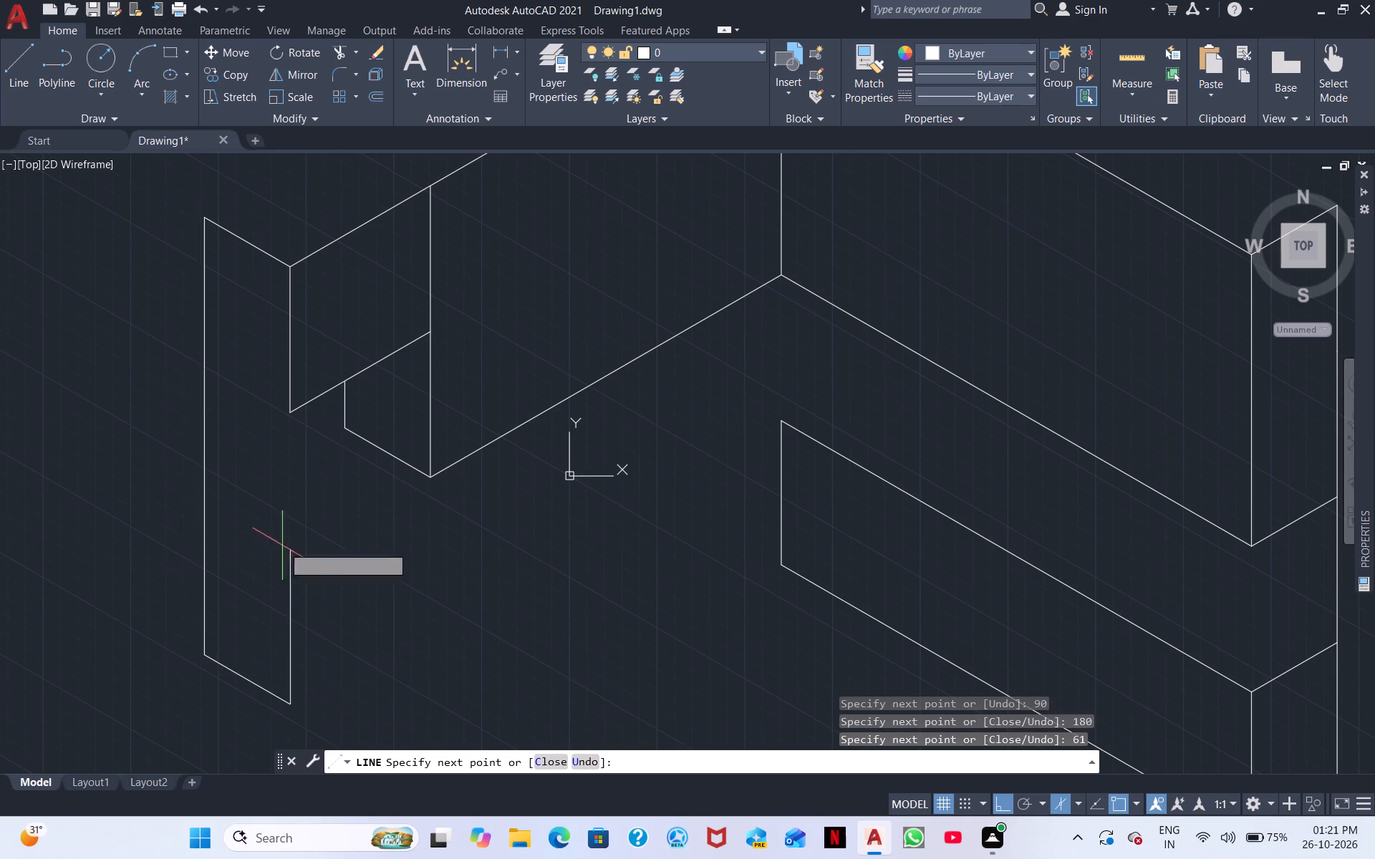
{"action": "left_click", "coordinate": [294, 408]}
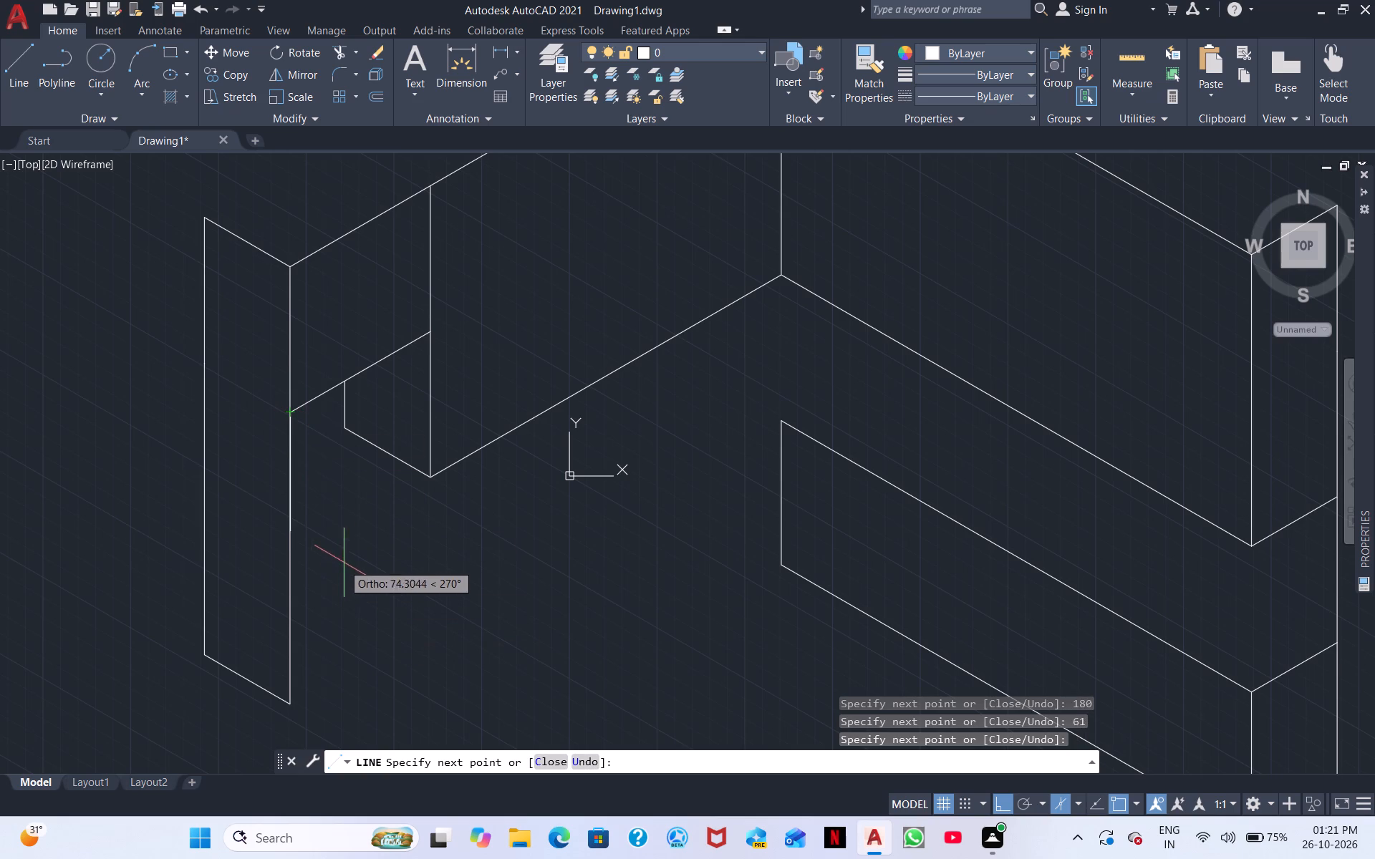
{"action": "key", "text": "Escape"}
{"action": "key", "text": "grave"}
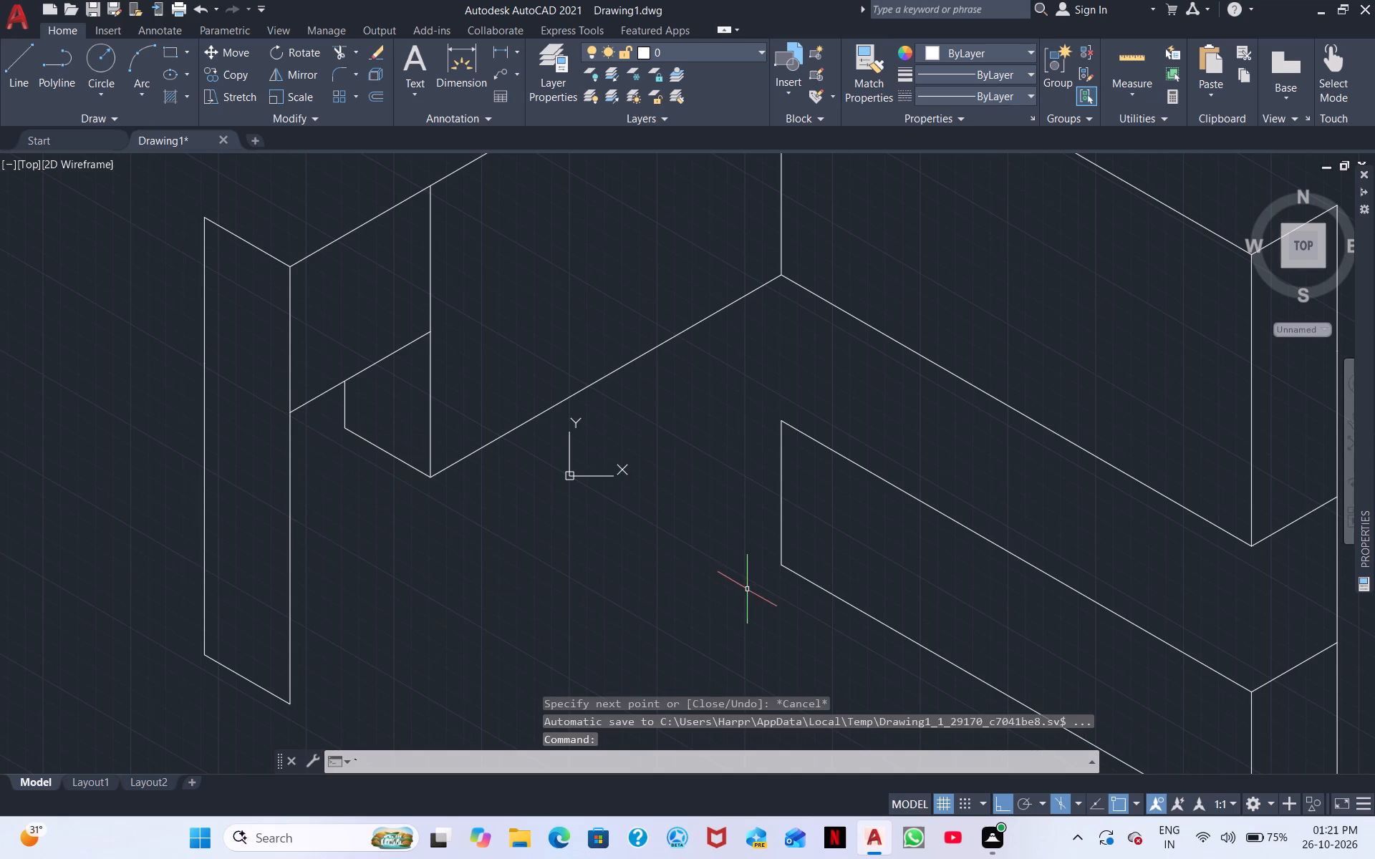
Erase the short vertical and the sloping line joining the 100-long extension to the 250-long panel's outer lower corner.
{"action": "middle_click_drag", "start_coordinate": [760, 604], "coordinate": [675, 598], "text": "ctrl"}
{"action": "scroll", "coordinate": [671, 543], "scroll_direction": "down", "scroll_amount": 1}
{"action": "middle_click_drag", "start_coordinate": [462, 550], "coordinate": [663, 457]}
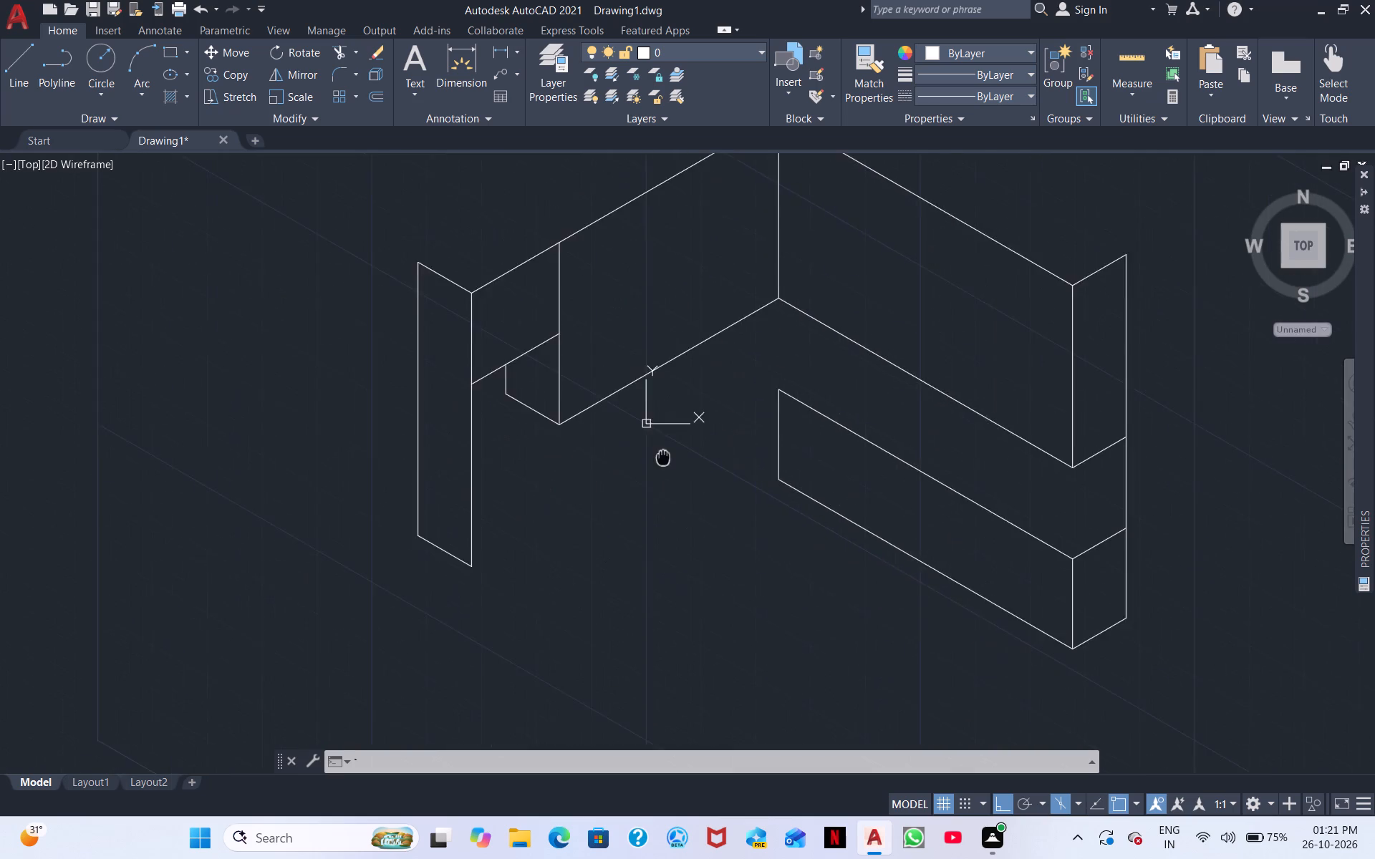
{"action": "middle_click_drag", "start_coordinate": [663, 457], "coordinate": [674, 608]}
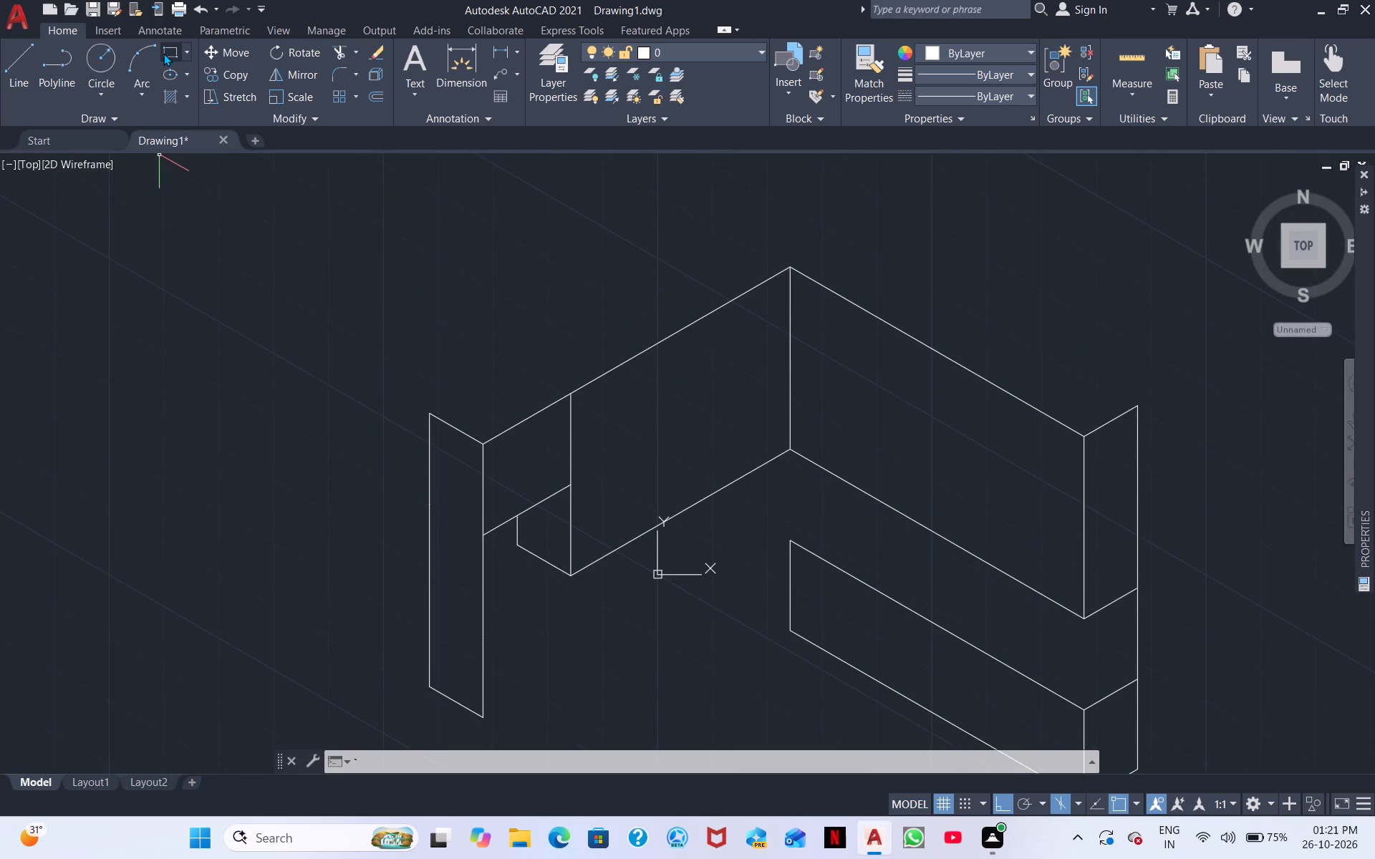
{"action": "left_click", "coordinate": [371, 53]}
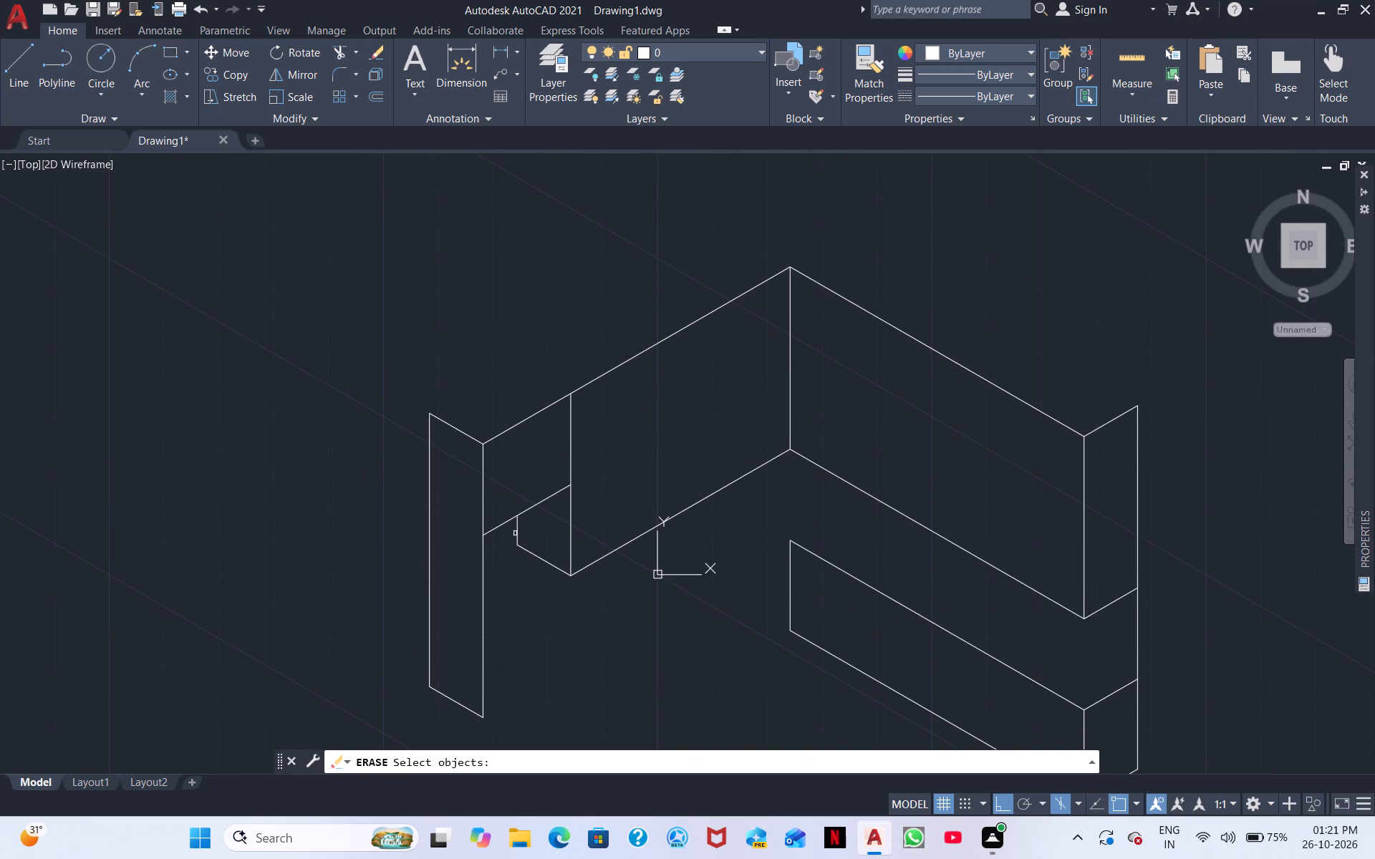
{"action": "left_click", "coordinate": [516, 534]}
{"action": "left_click", "coordinate": [526, 551]}
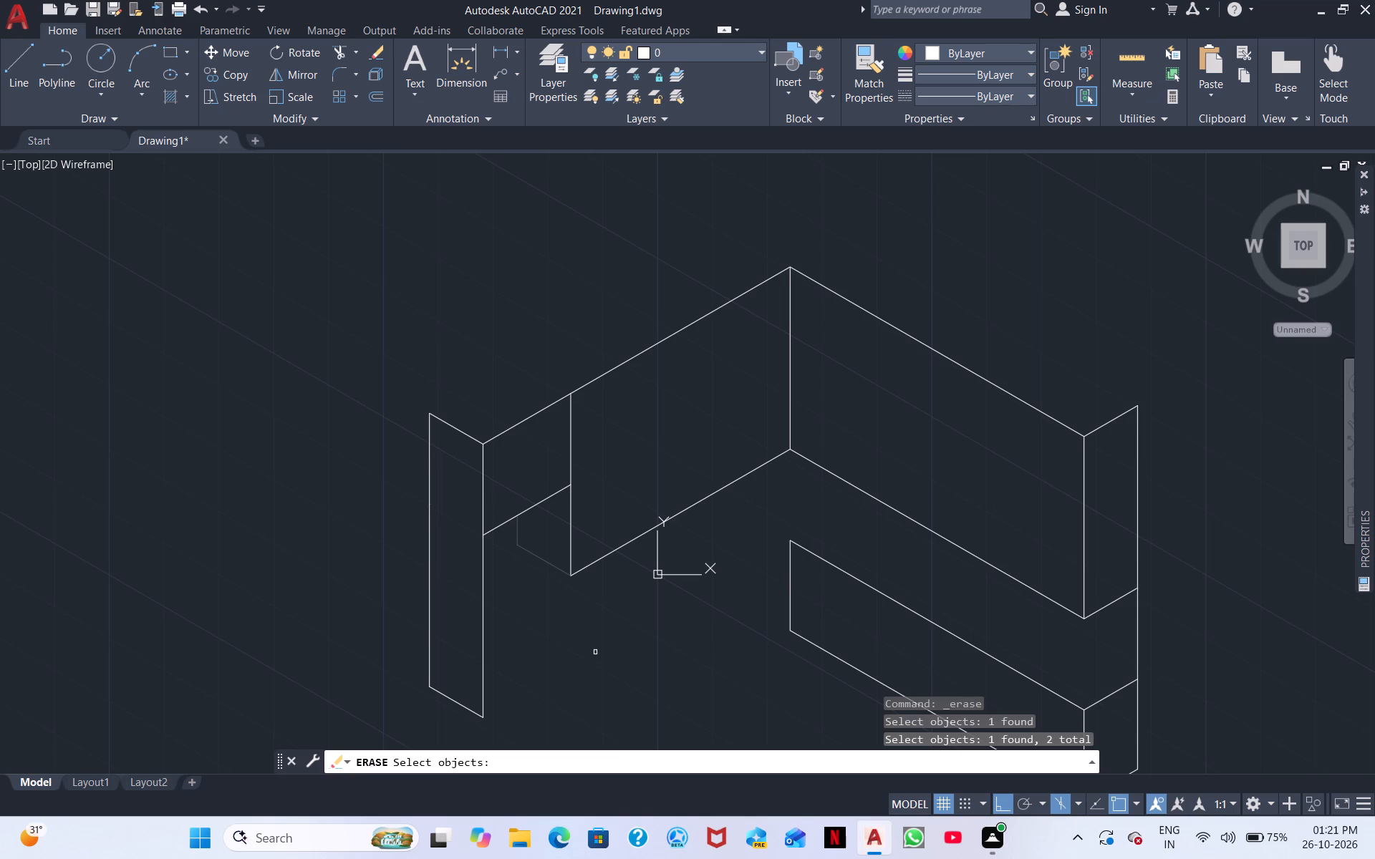
{"action": "right_click", "coordinate": [596, 657]}
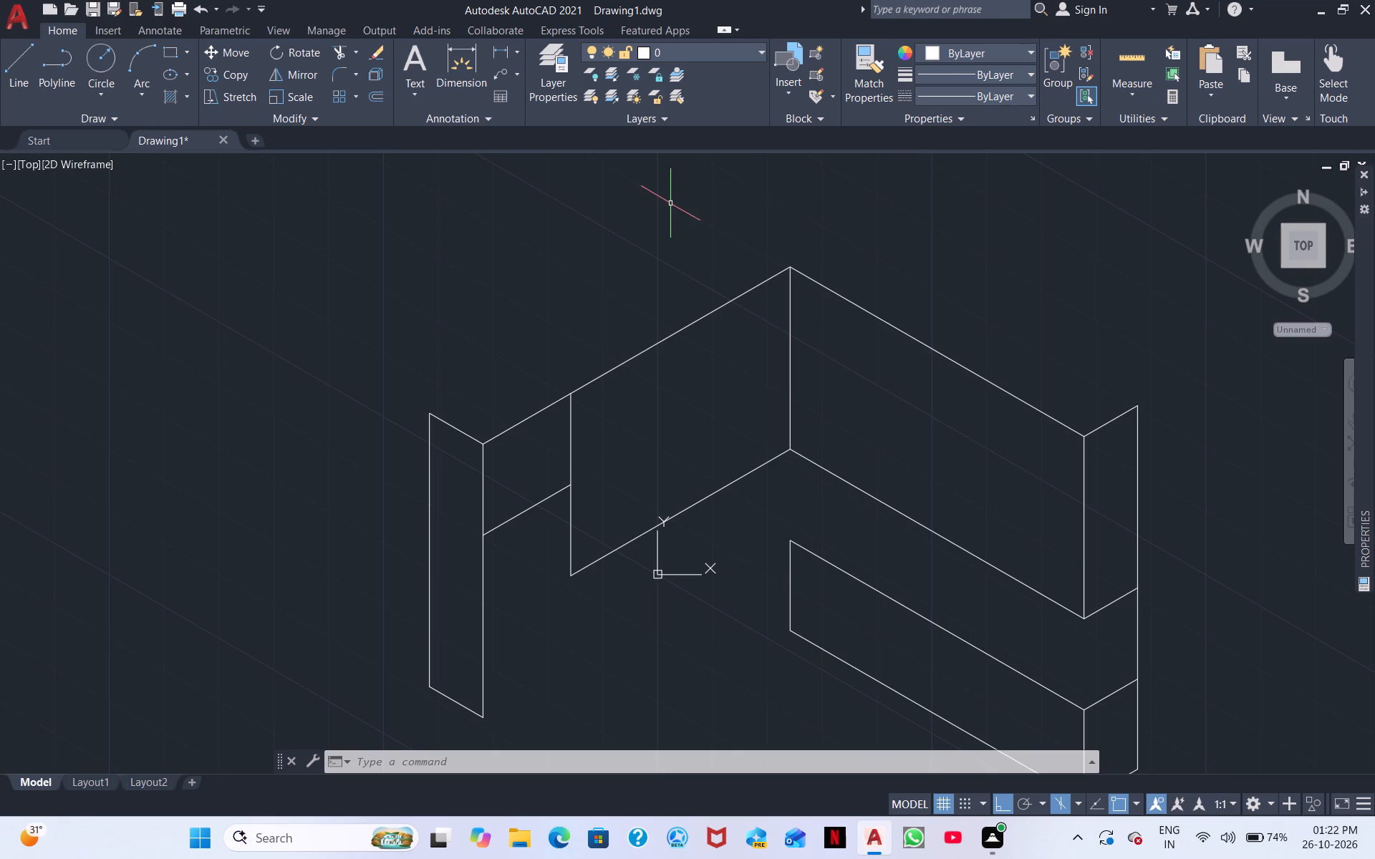
On the top isoplane, draw a line at 210° from the 250-long panel's outer lower corner to the new end panel's inner vertical edge.
{"action": "scroll", "coordinate": [502, 529], "scroll_direction": "up", "scroll_amount": 1}
{"action": "scroll", "coordinate": [535, 460], "scroll_direction": "down", "scroll_amount": 2}
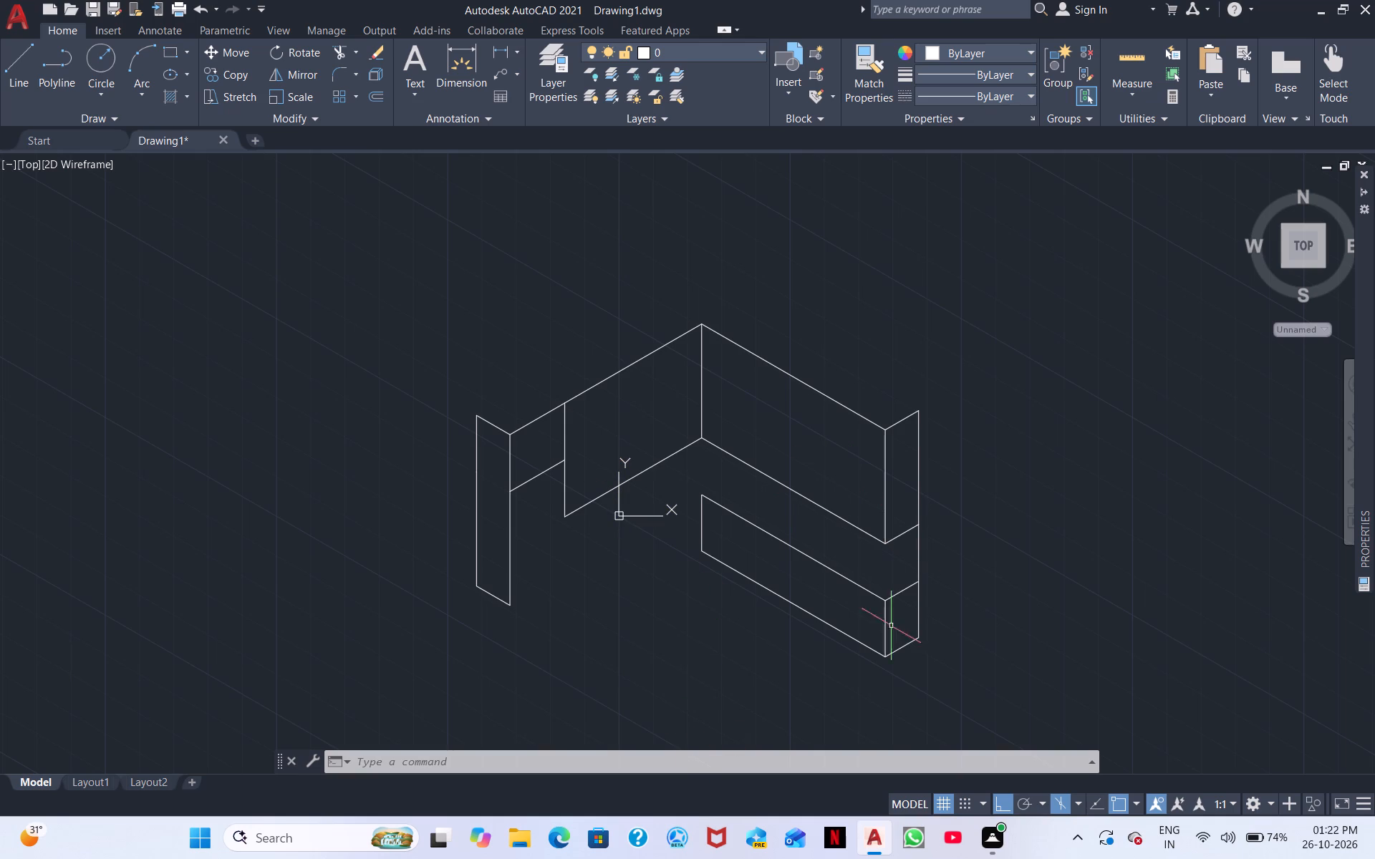
{"action": "left_click", "coordinate": [8, 74]}
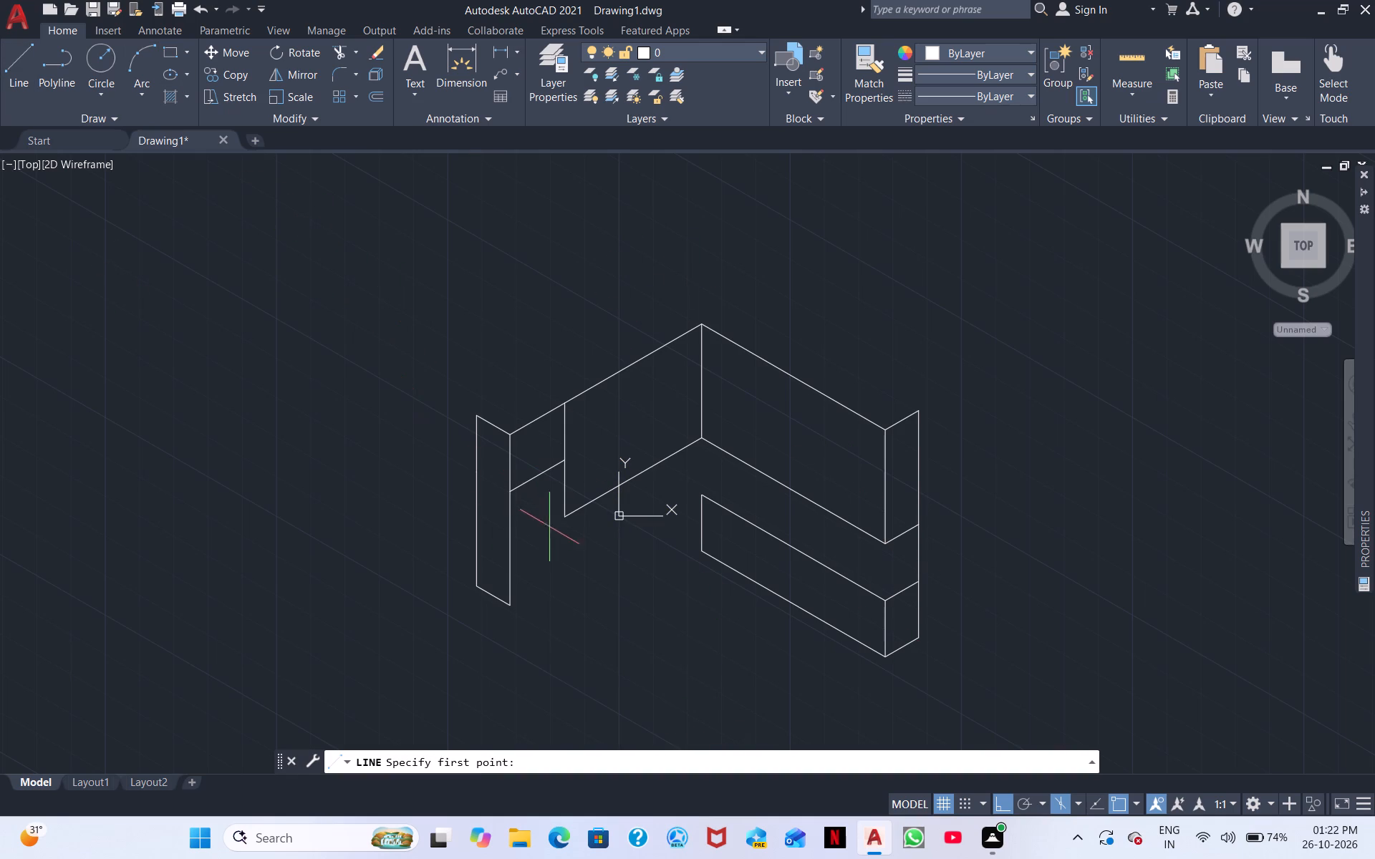
{"action": "scroll", "coordinate": [558, 521], "scroll_direction": "up", "scroll_amount": 4}
{"action": "left_click", "coordinate": [589, 506]}
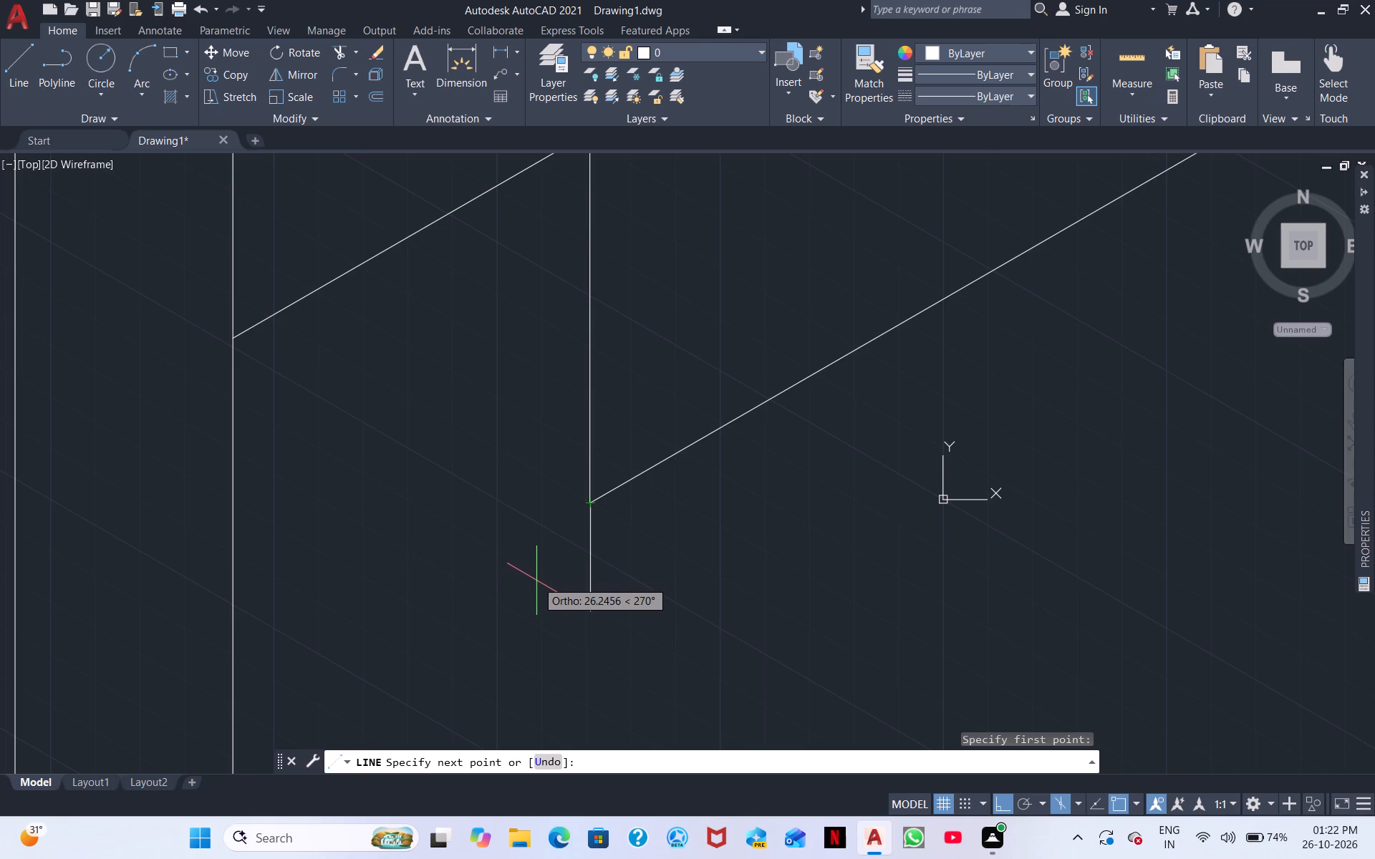
{"action": "key", "text": "F5"}
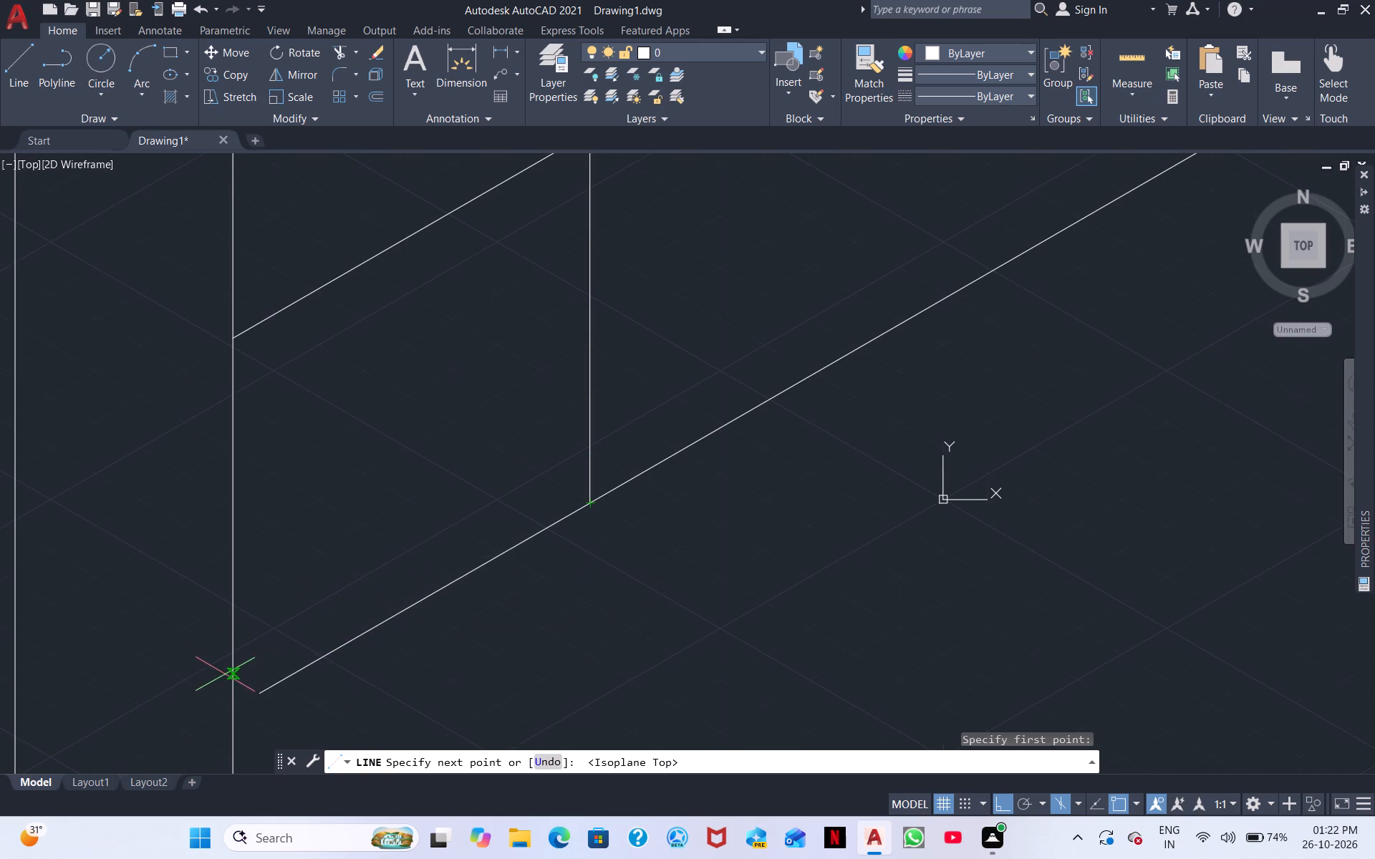
{"action": "left_click", "coordinate": [230, 709]}
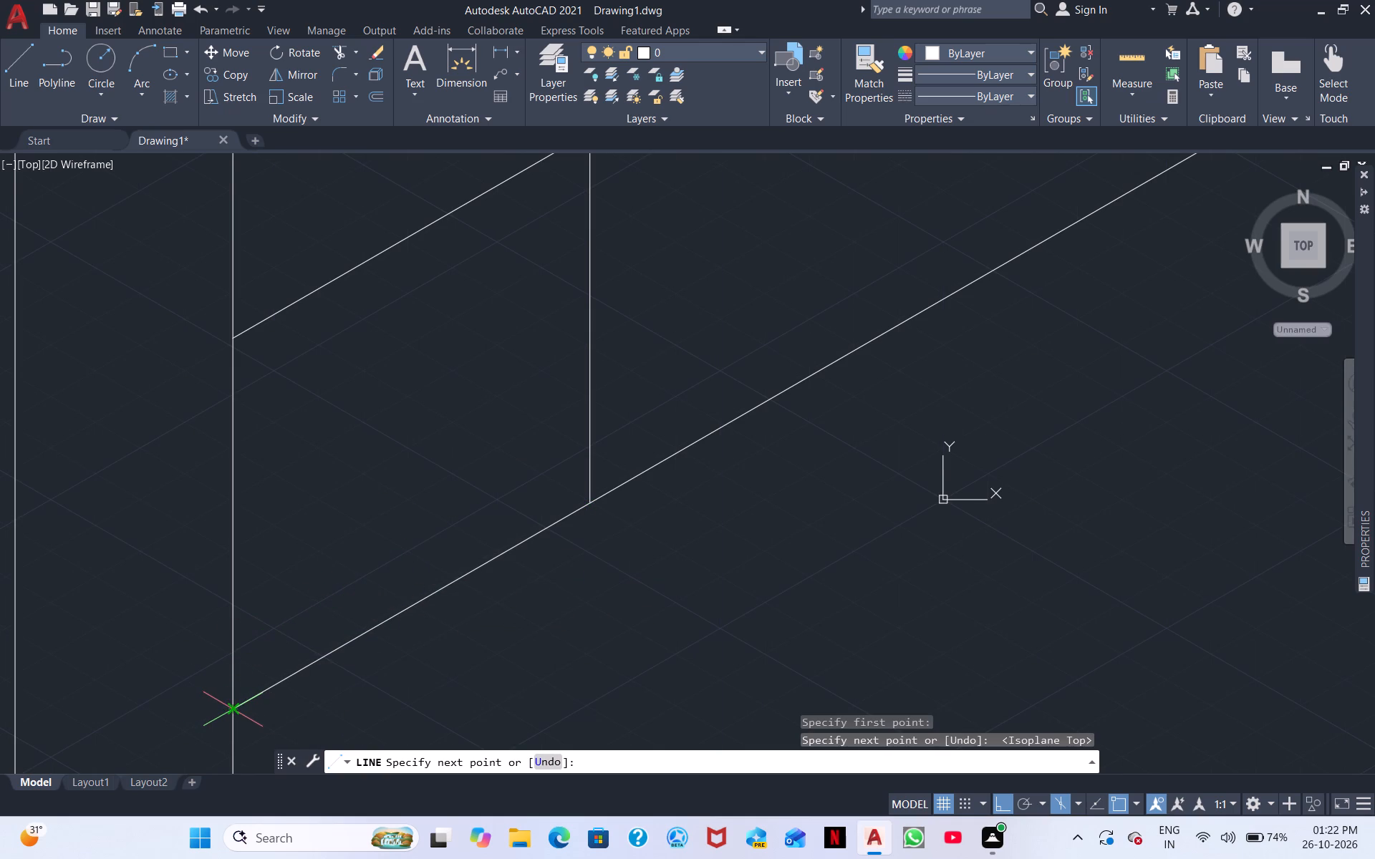
{"action": "key", "text": "Escape"}
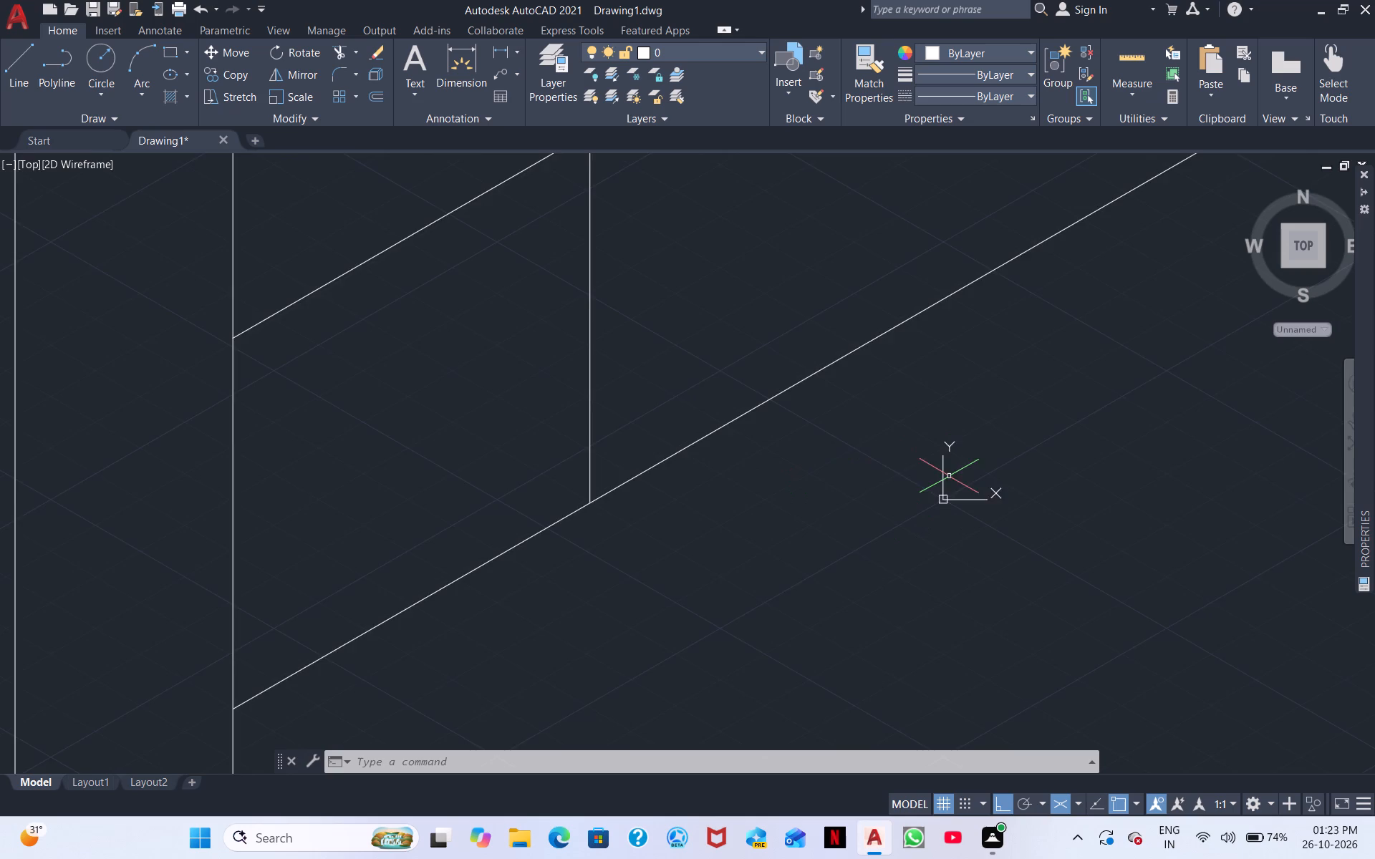
On the right isoplane, draw a vertical line from the new lower sloping line's midpoint up to the midpoint of the parallel line above.
{"action": "scroll", "coordinate": [875, 457], "scroll_direction": "down", "scroll_amount": 3}
{"action": "middle_click_drag", "start_coordinate": [877, 547], "coordinate": [709, 525]}
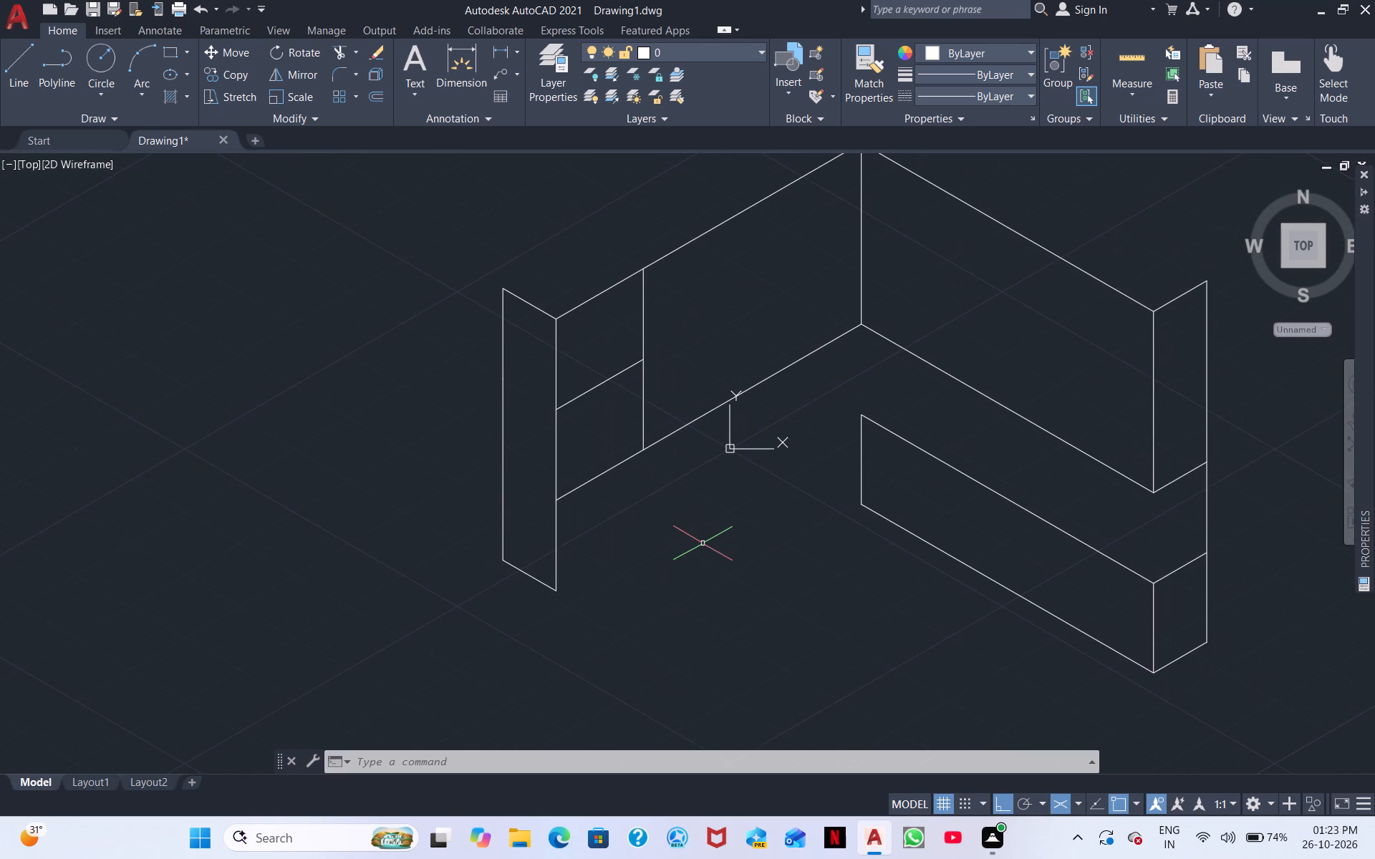
{"action": "left_click", "coordinate": [16, 59]}
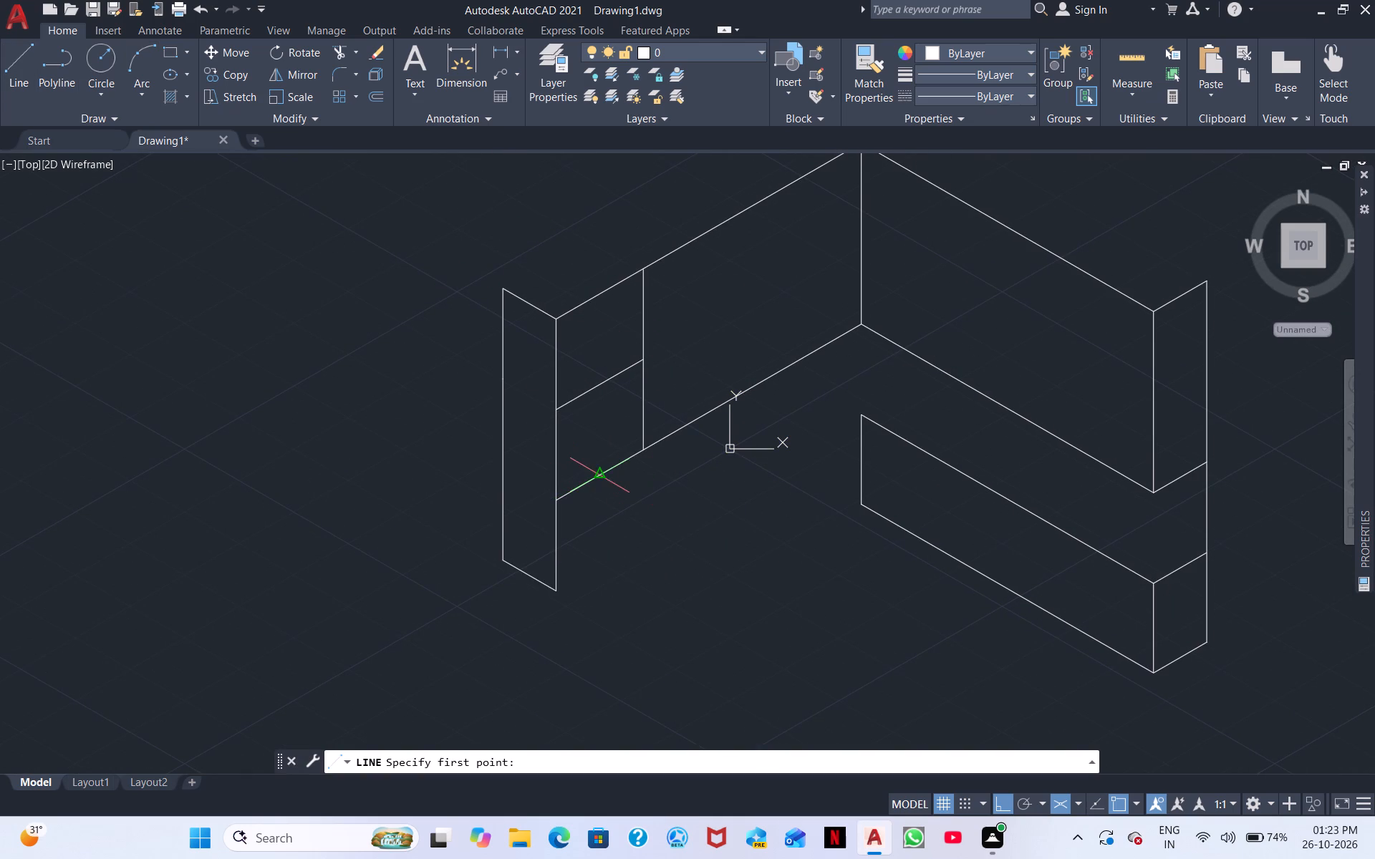
{"action": "left_click", "coordinate": [605, 469]}
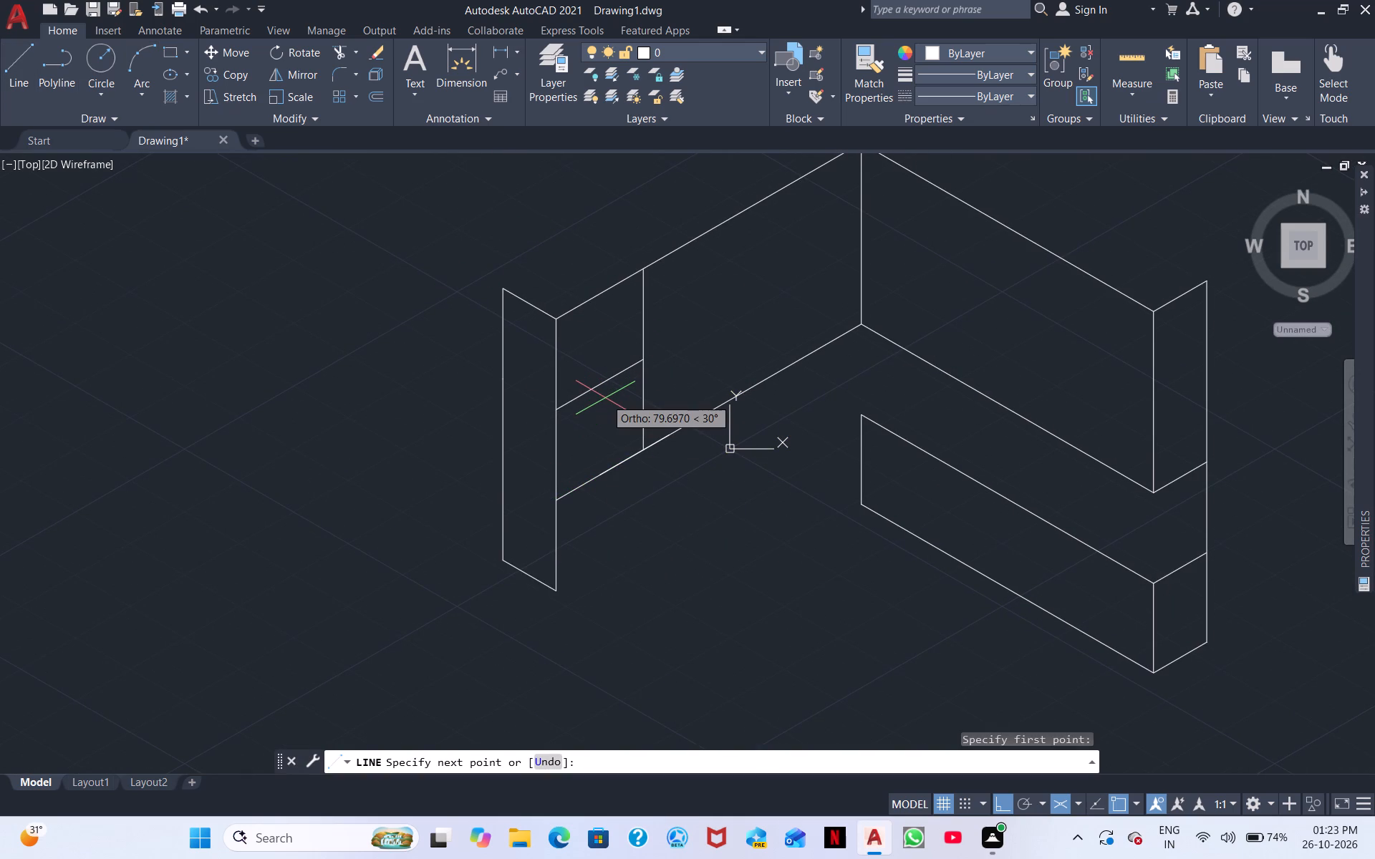
{"action": "key", "text": "F5"}
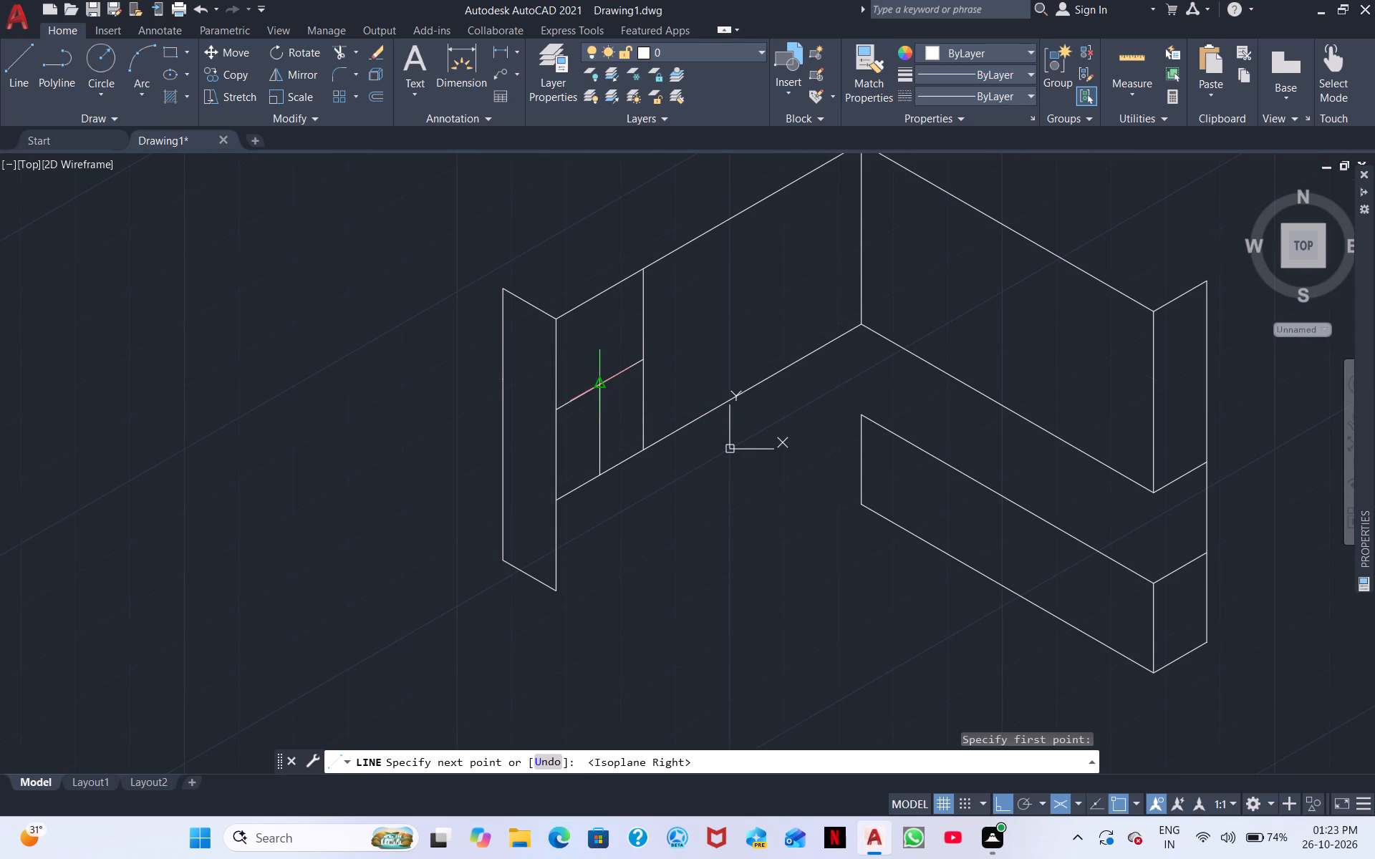
{"action": "left_click", "coordinate": [601, 386]}
{"action": "key", "text": "Escape"}
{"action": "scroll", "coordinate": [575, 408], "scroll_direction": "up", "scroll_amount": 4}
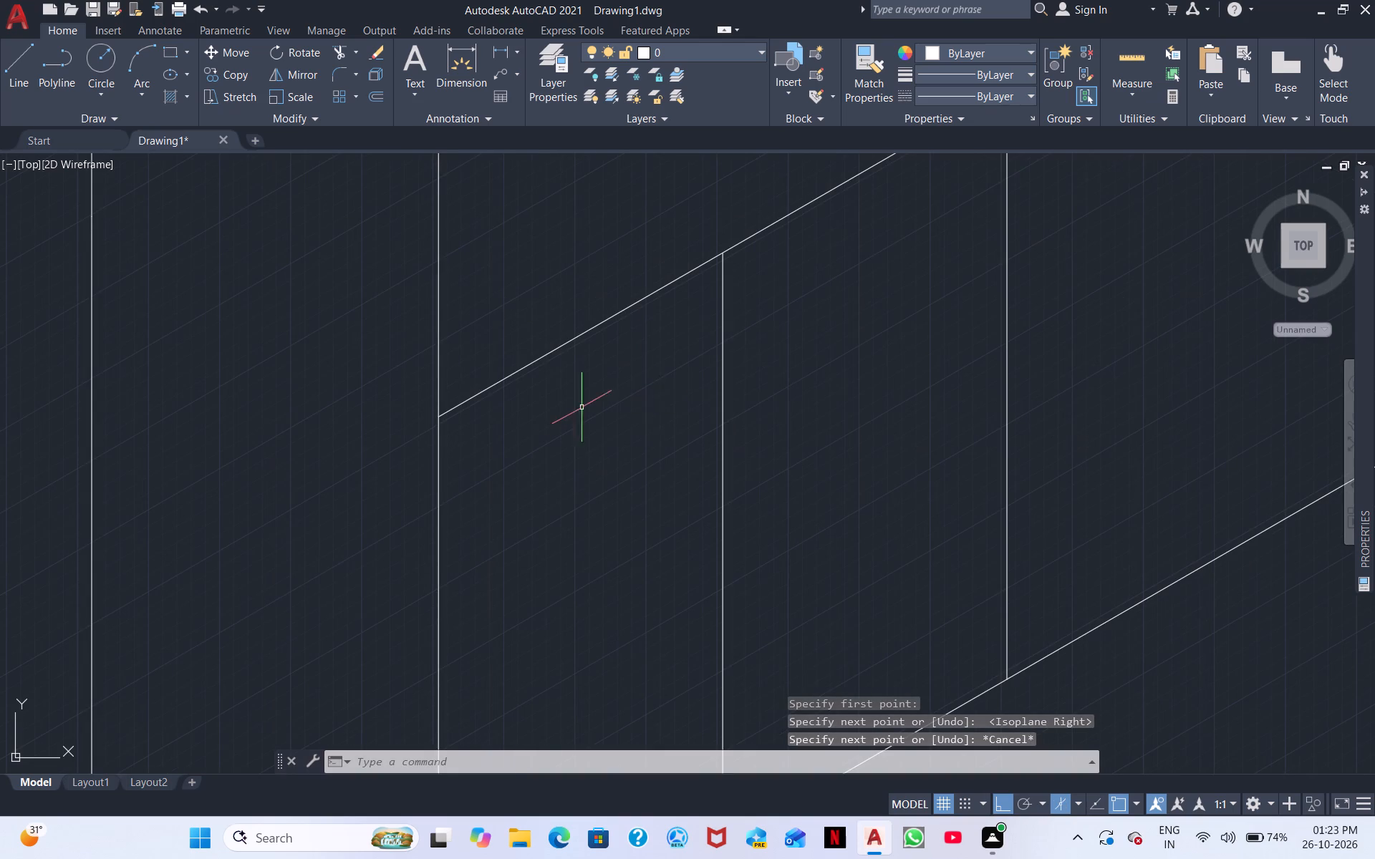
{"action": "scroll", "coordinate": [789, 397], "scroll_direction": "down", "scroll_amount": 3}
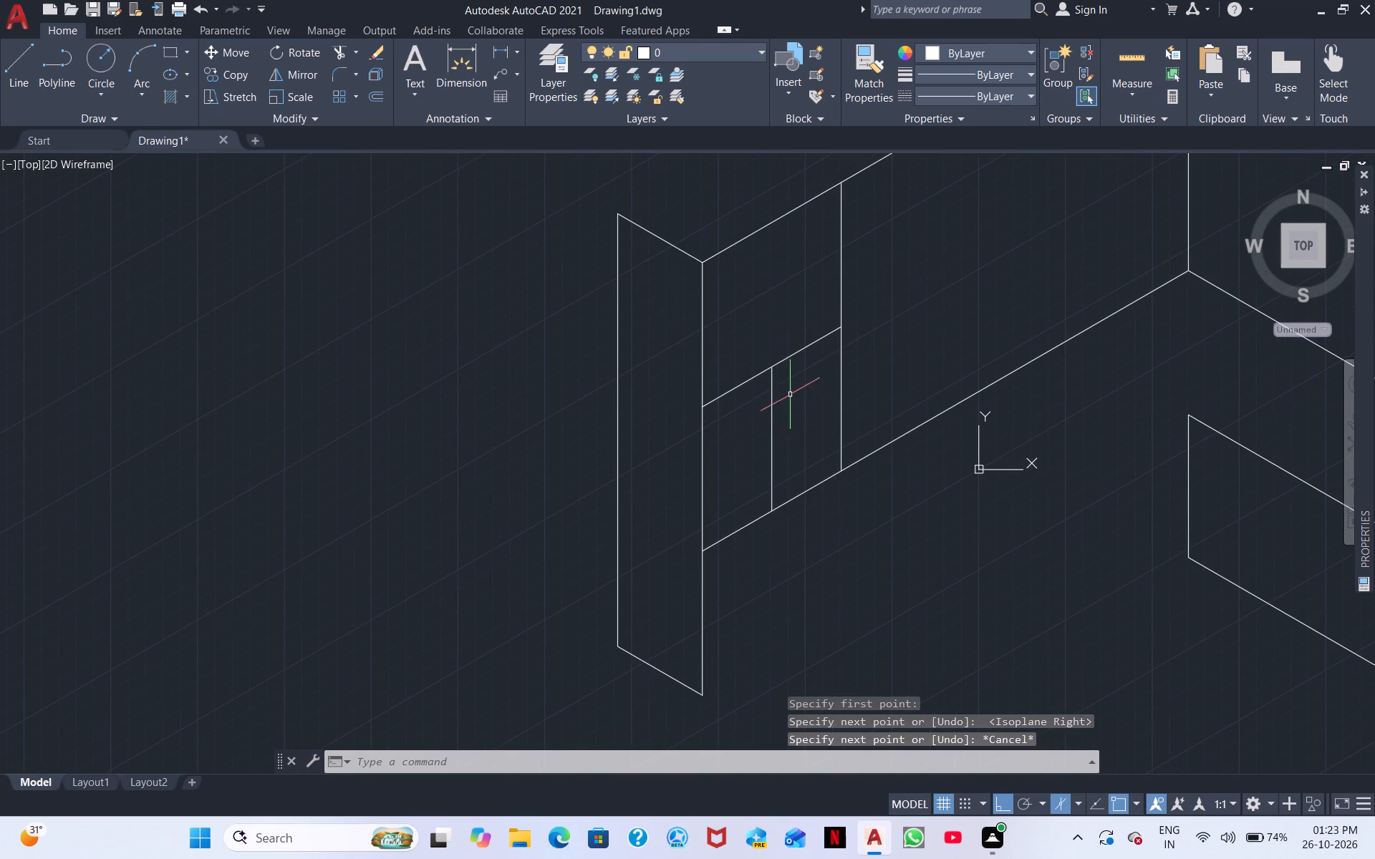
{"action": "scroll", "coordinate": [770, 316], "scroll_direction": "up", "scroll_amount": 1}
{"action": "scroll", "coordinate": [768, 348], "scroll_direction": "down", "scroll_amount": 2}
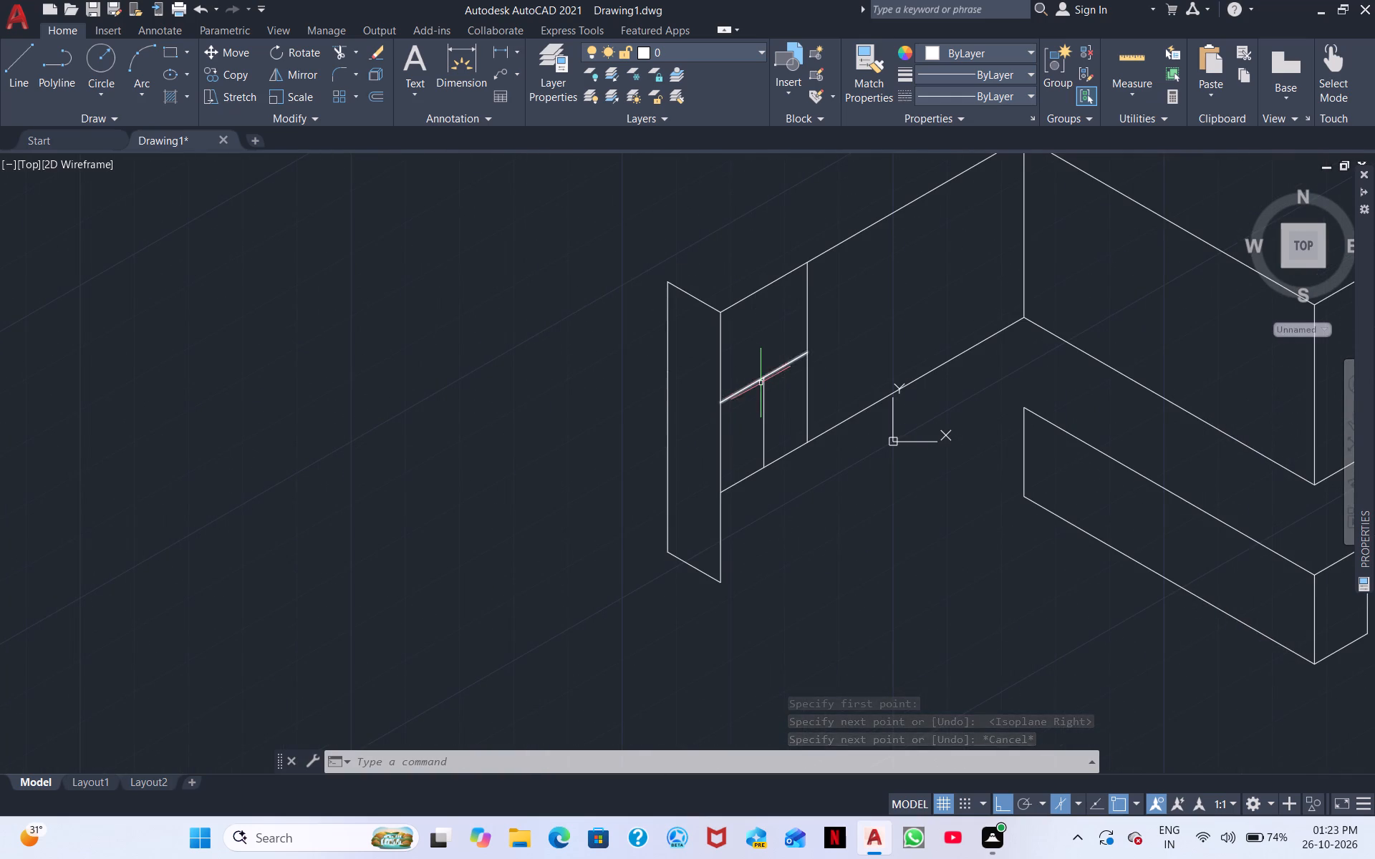
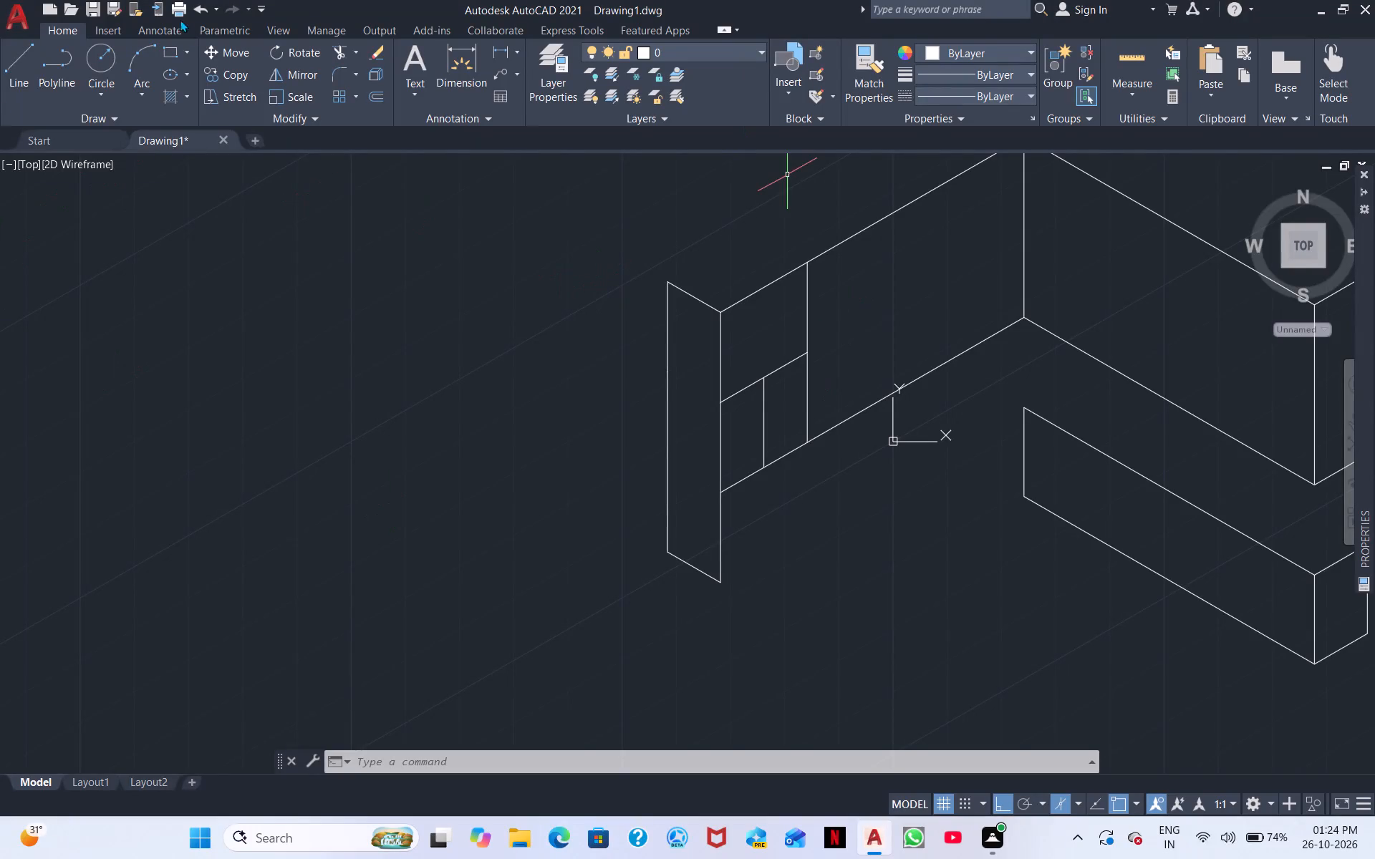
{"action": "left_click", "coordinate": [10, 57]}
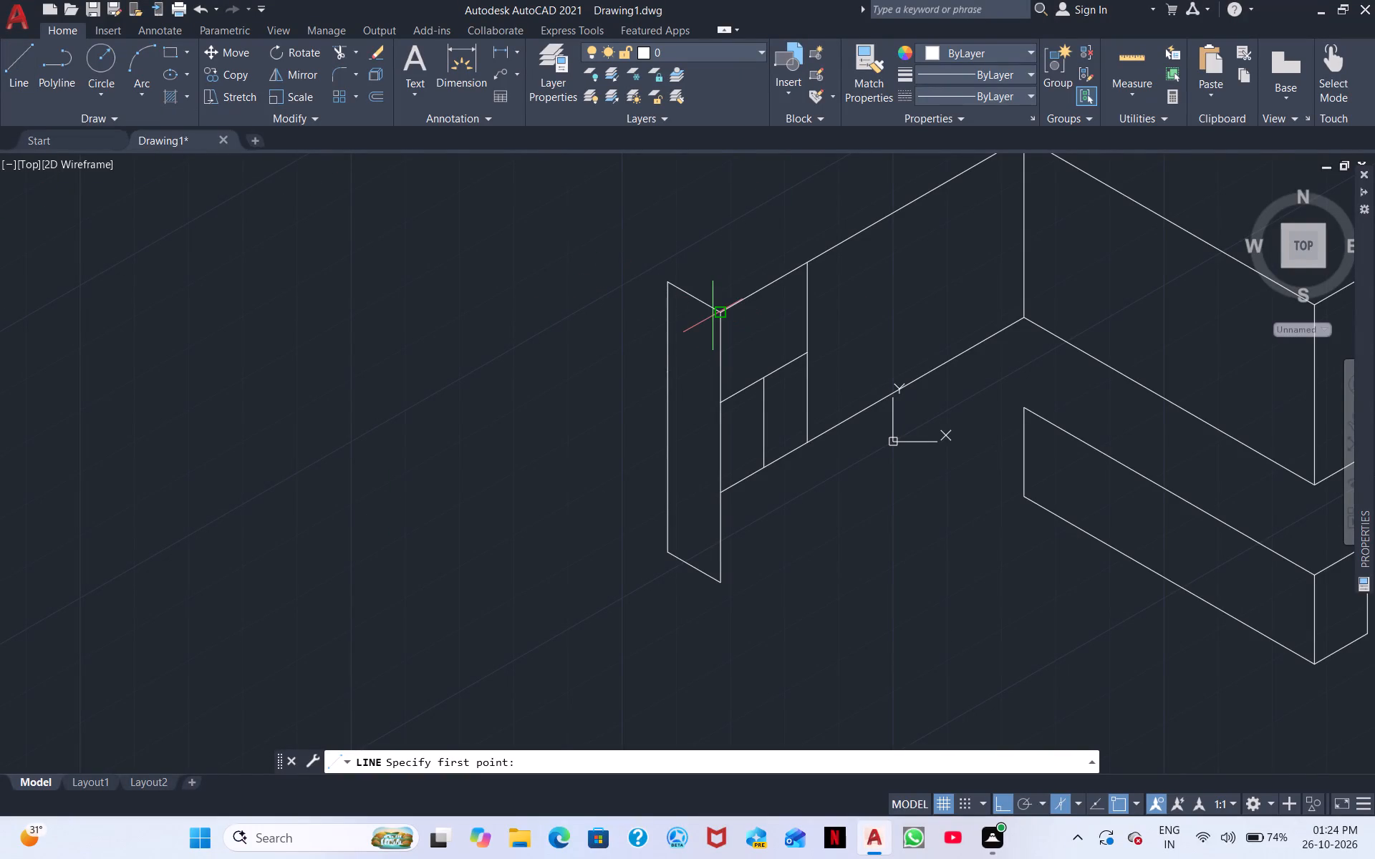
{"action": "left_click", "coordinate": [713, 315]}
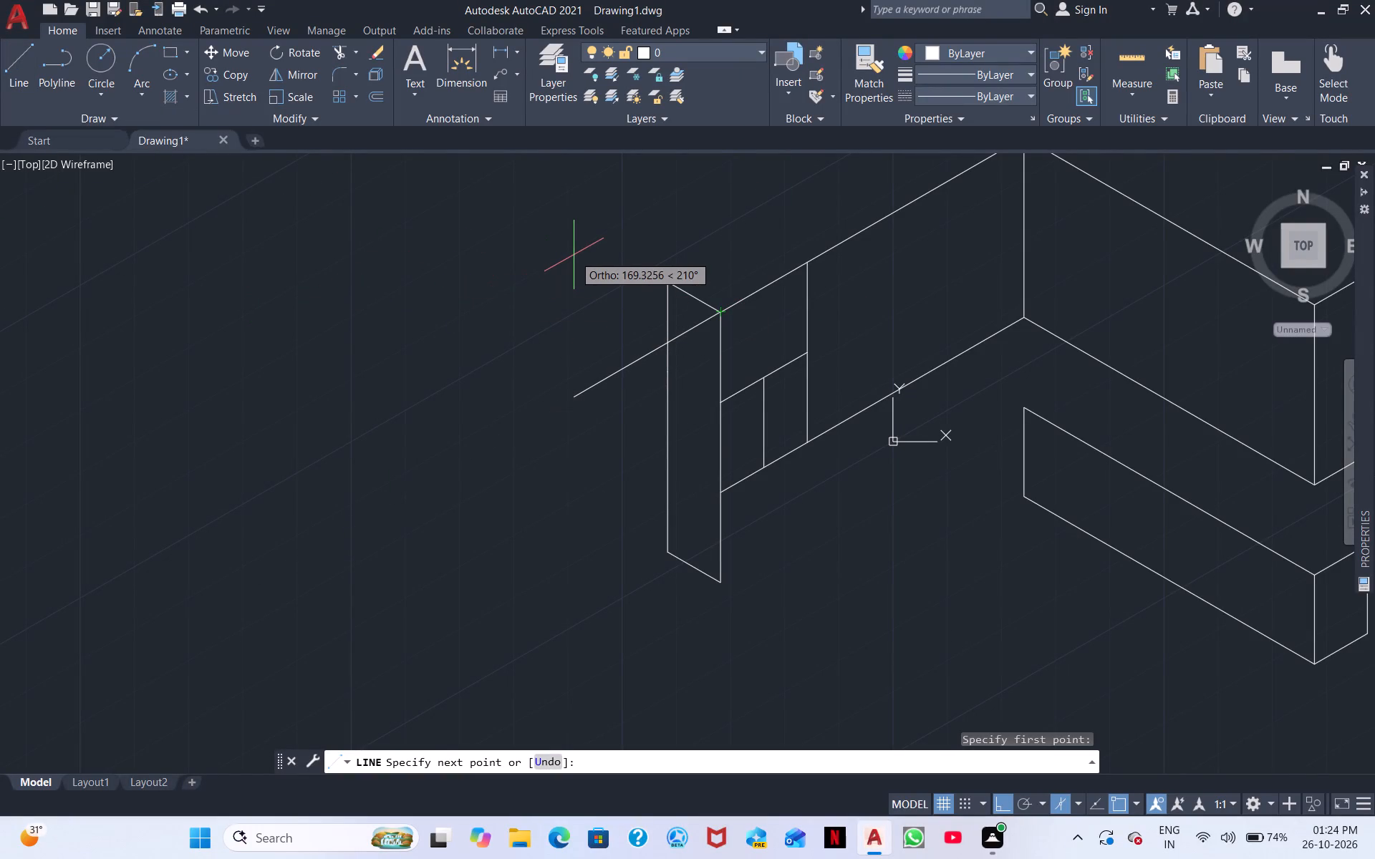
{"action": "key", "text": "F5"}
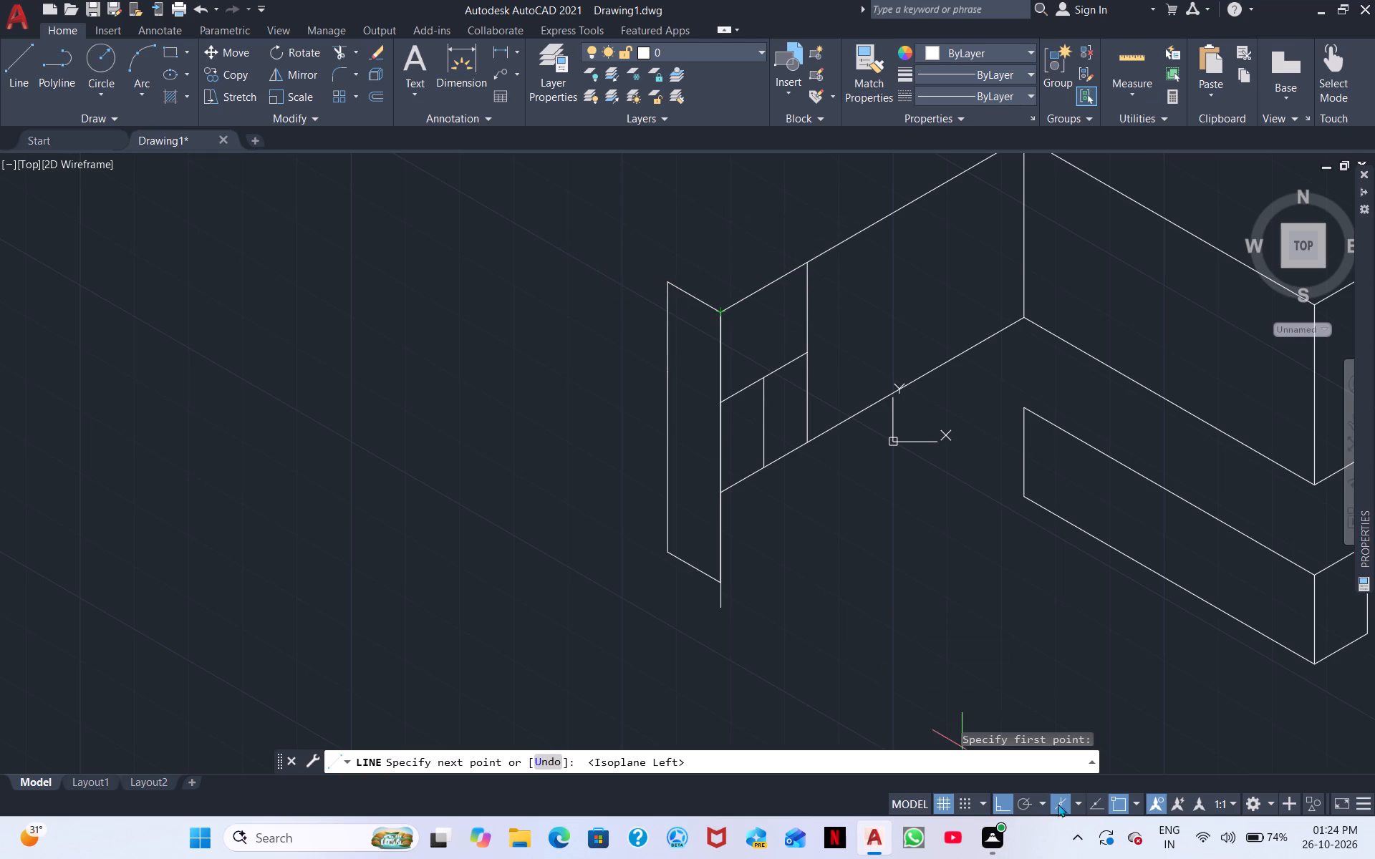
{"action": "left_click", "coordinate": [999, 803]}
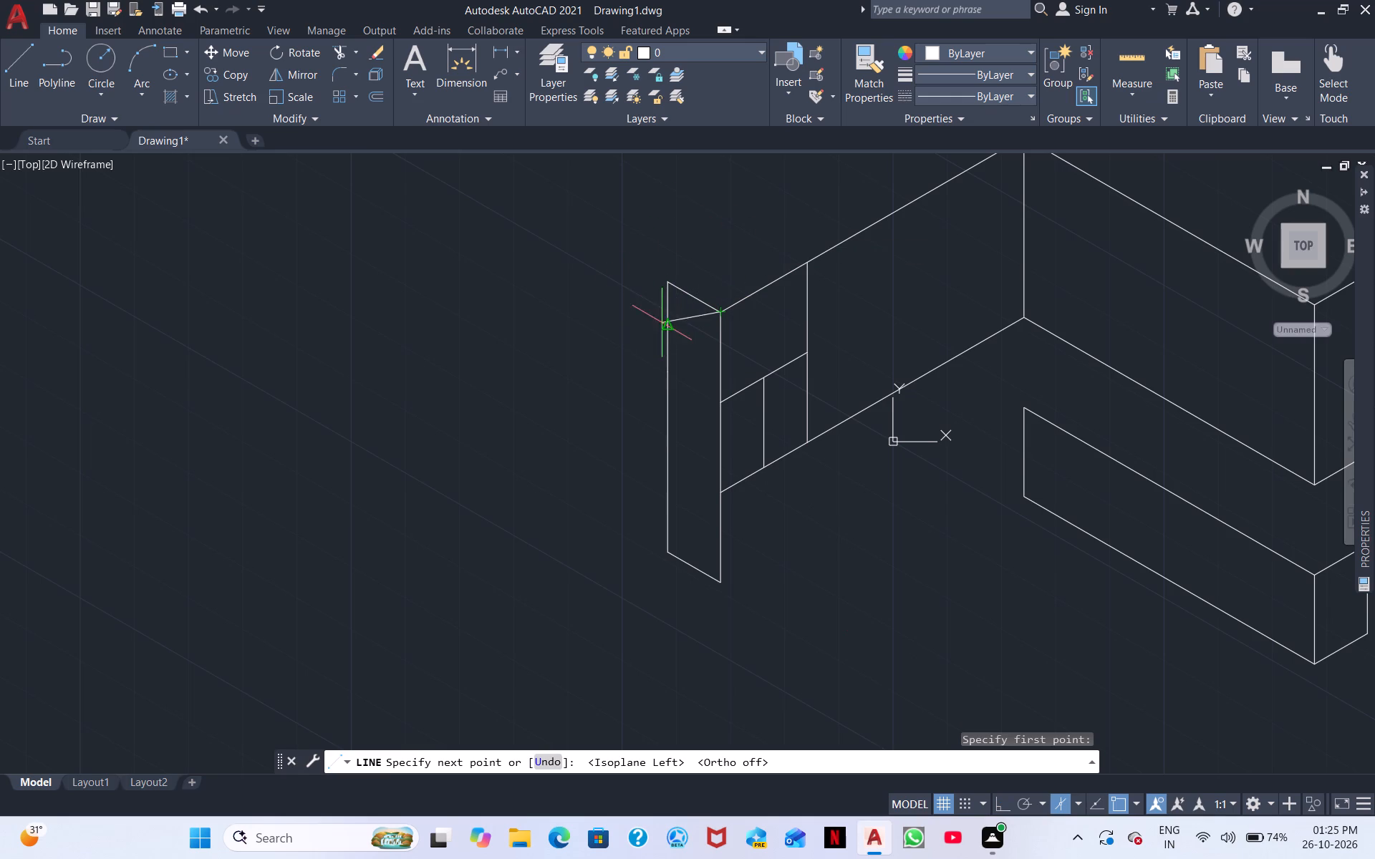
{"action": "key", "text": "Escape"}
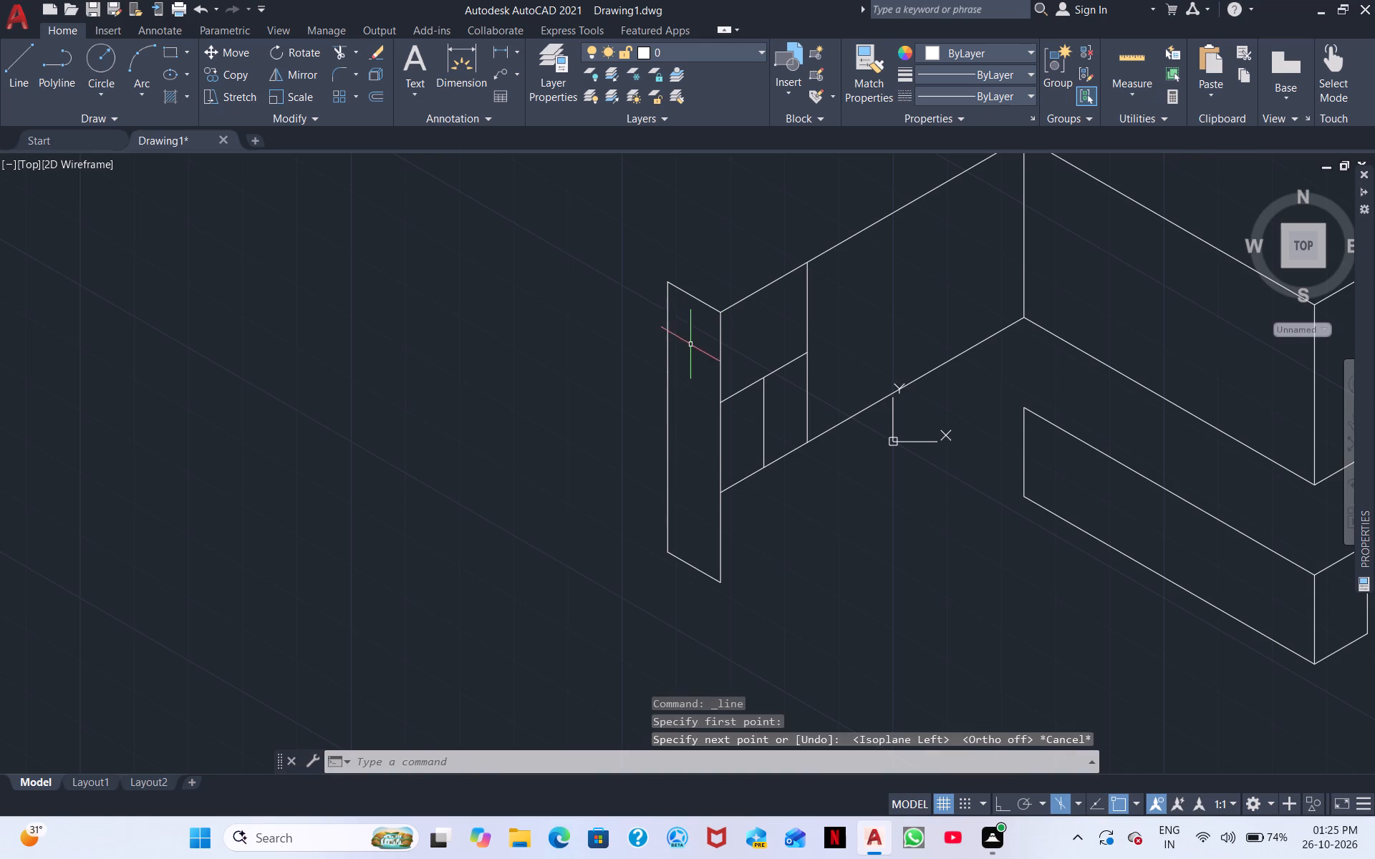
On the top isoplane with ortho on, draw a 5-long line at 30° from the narrow end panel's inner lower corner.
{"action": "scroll", "coordinate": [692, 349], "scroll_direction": "down", "scroll_amount": 2}
{"action": "middle_click_drag", "start_coordinate": [1086, 448], "coordinate": [870, 552]}
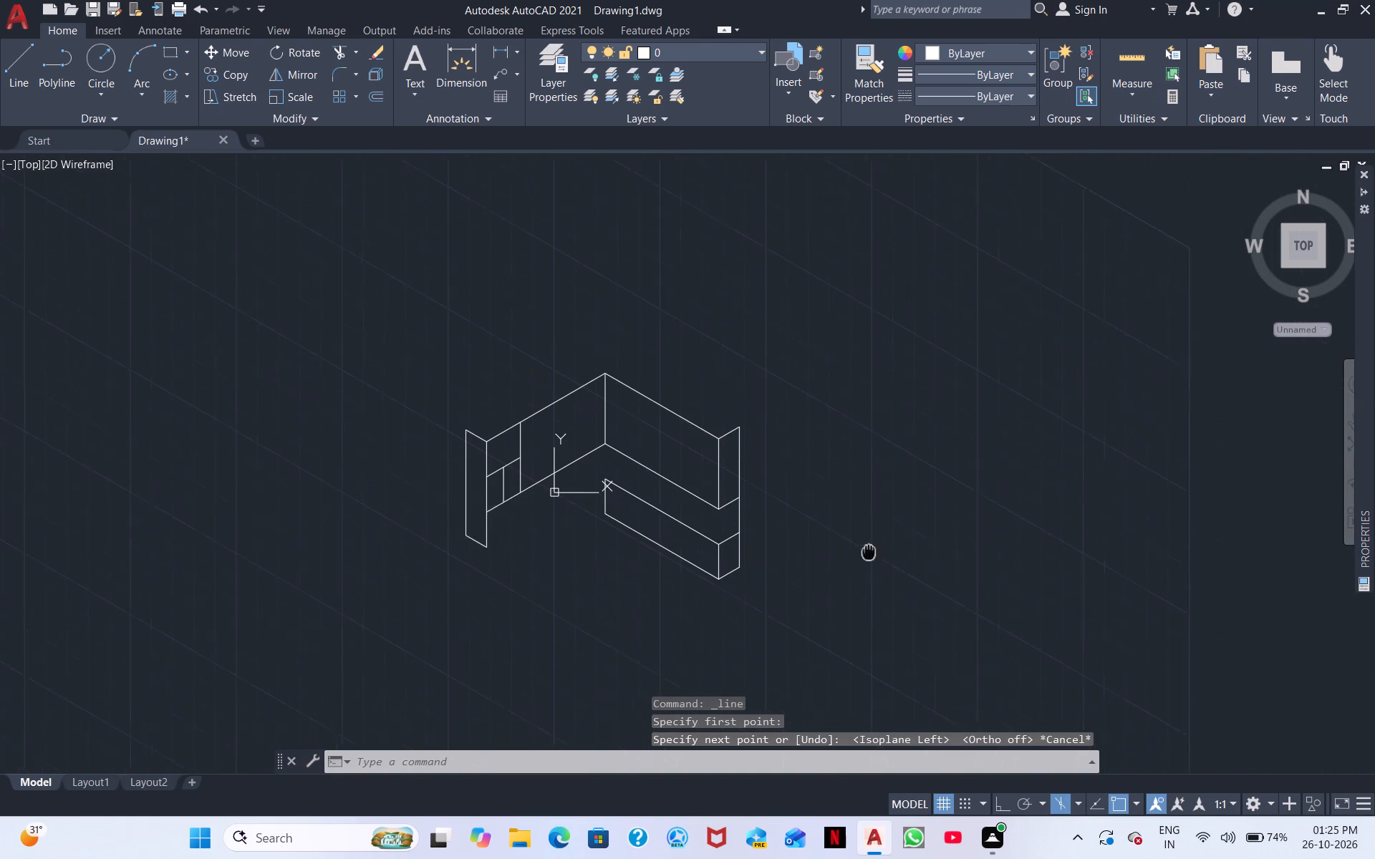
{"action": "middle_click_drag", "start_coordinate": [870, 552], "coordinate": [907, 560]}
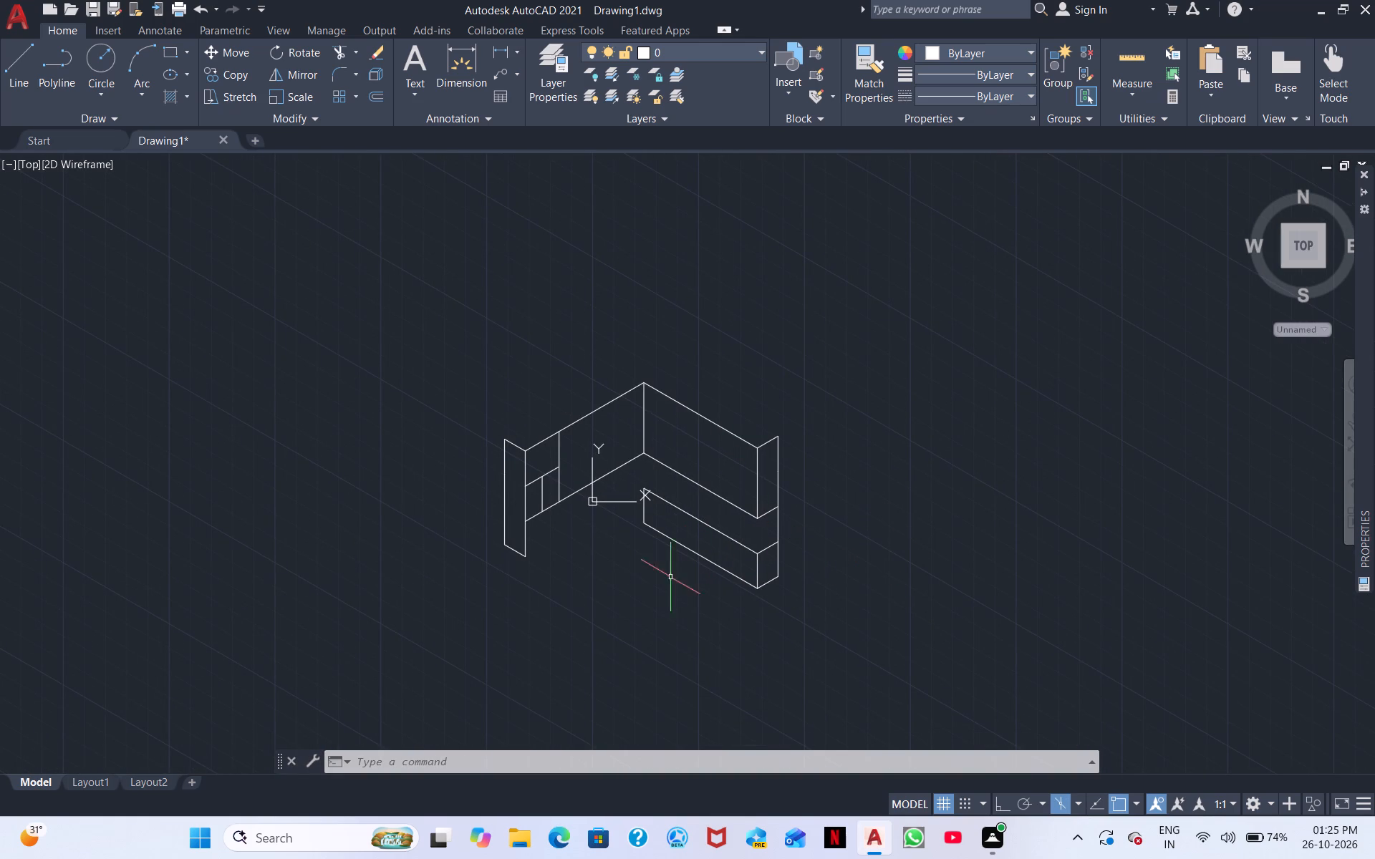
{"action": "scroll", "coordinate": [564, 538], "scroll_direction": "up", "scroll_amount": 3}
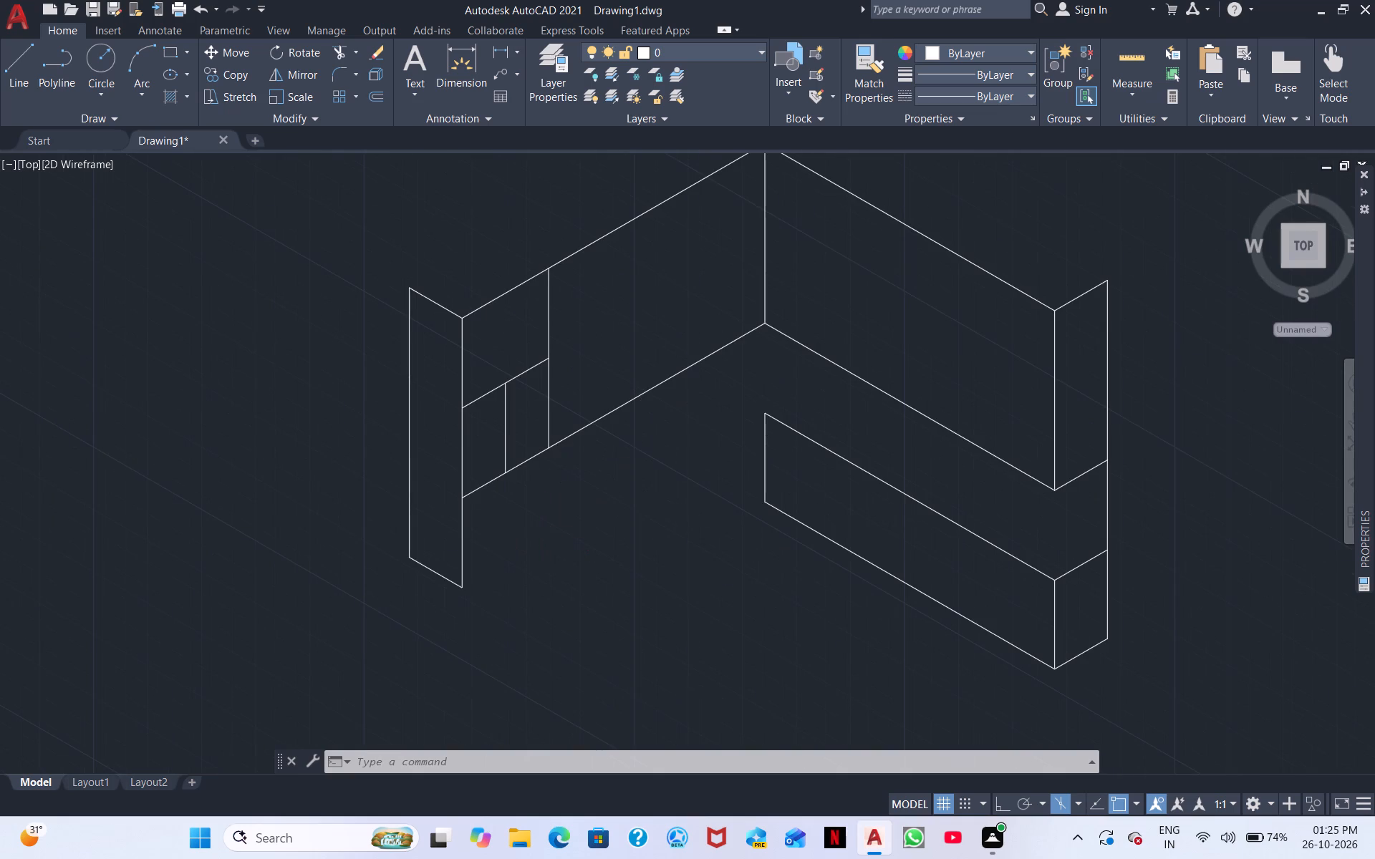
{"action": "middle_click_drag", "start_coordinate": [541, 529], "coordinate": [538, 581]}
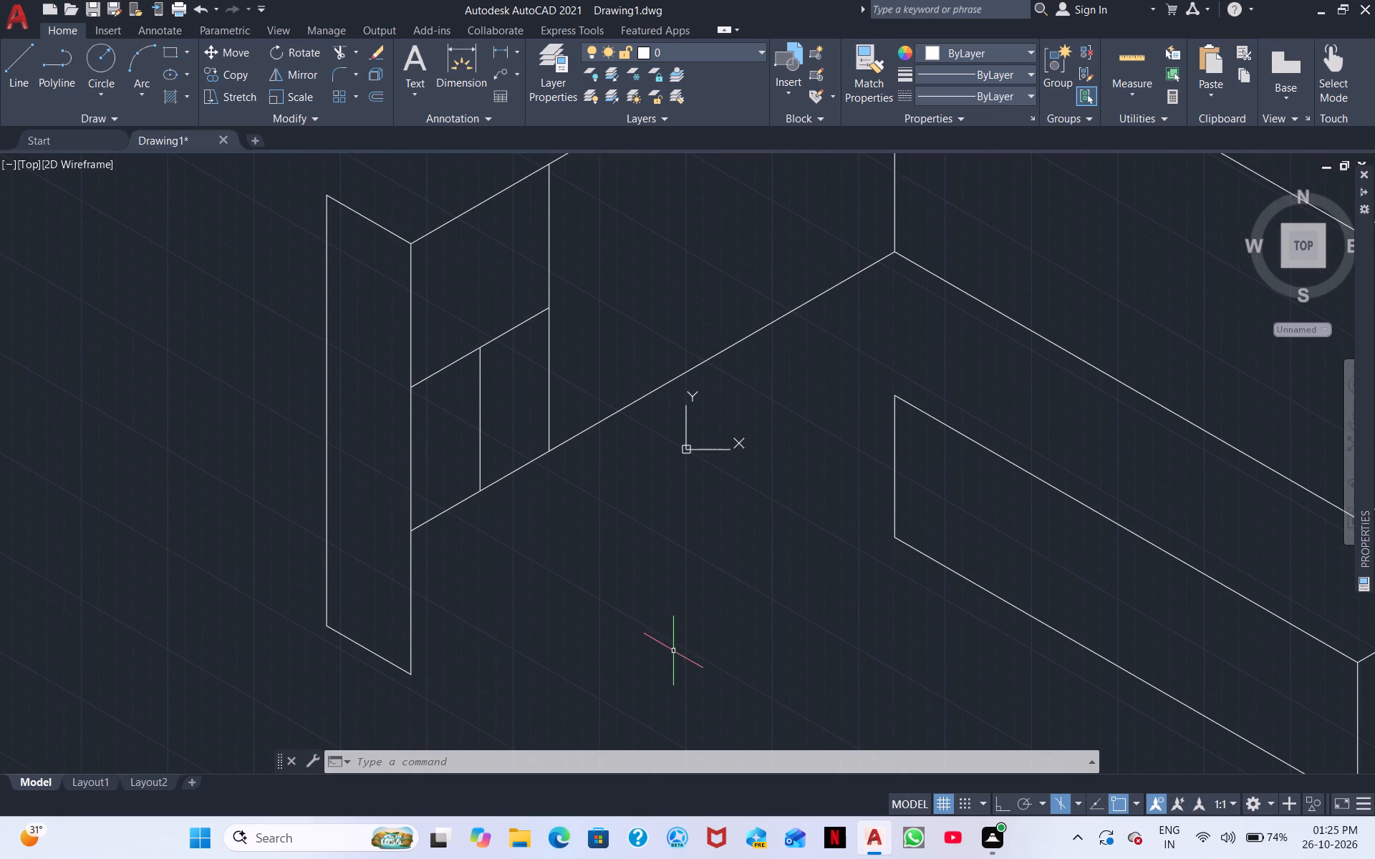
{"action": "middle_click_drag", "start_coordinate": [685, 660], "coordinate": [613, 383]}
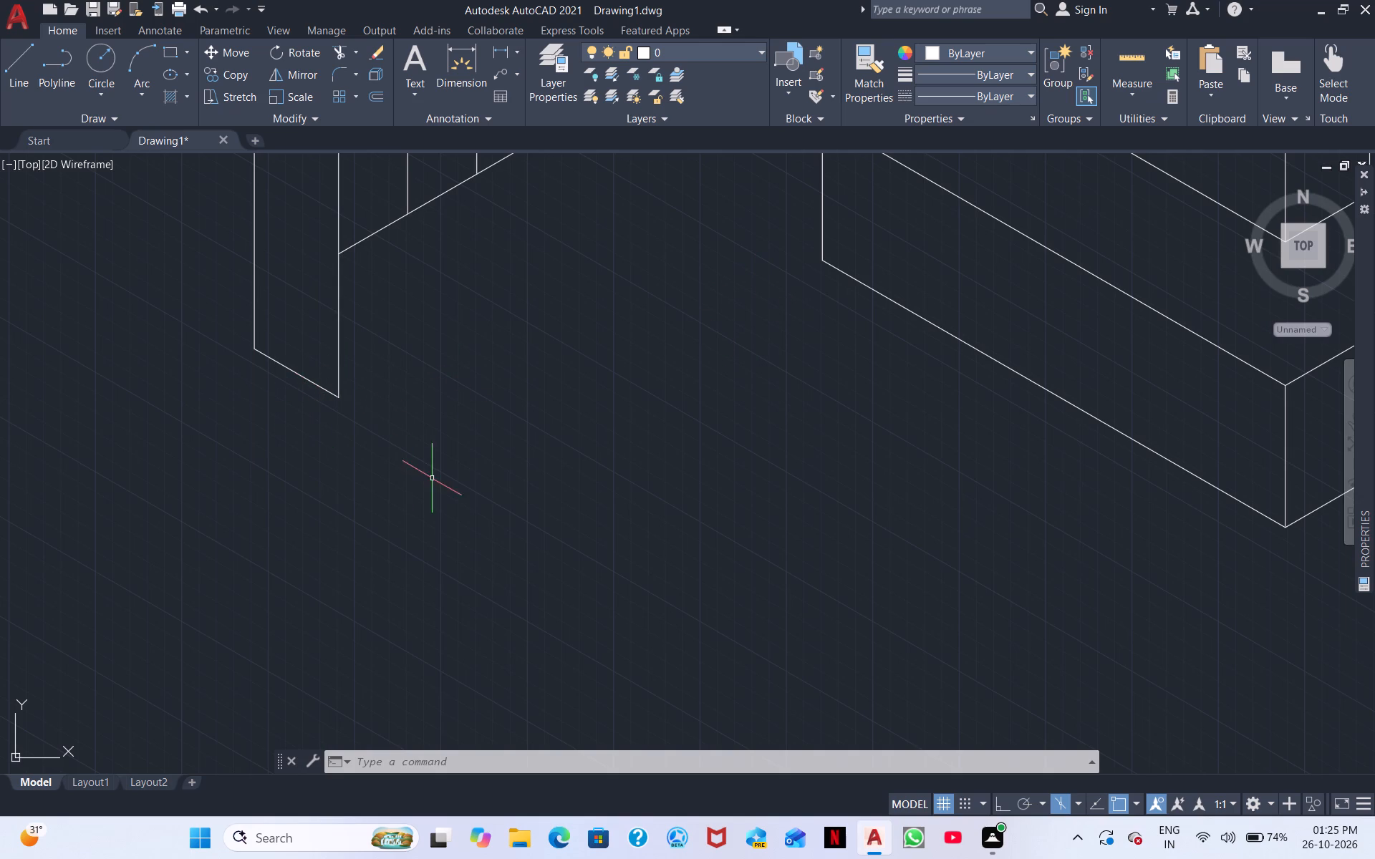
{"action": "right_click", "coordinate": [453, 501]}
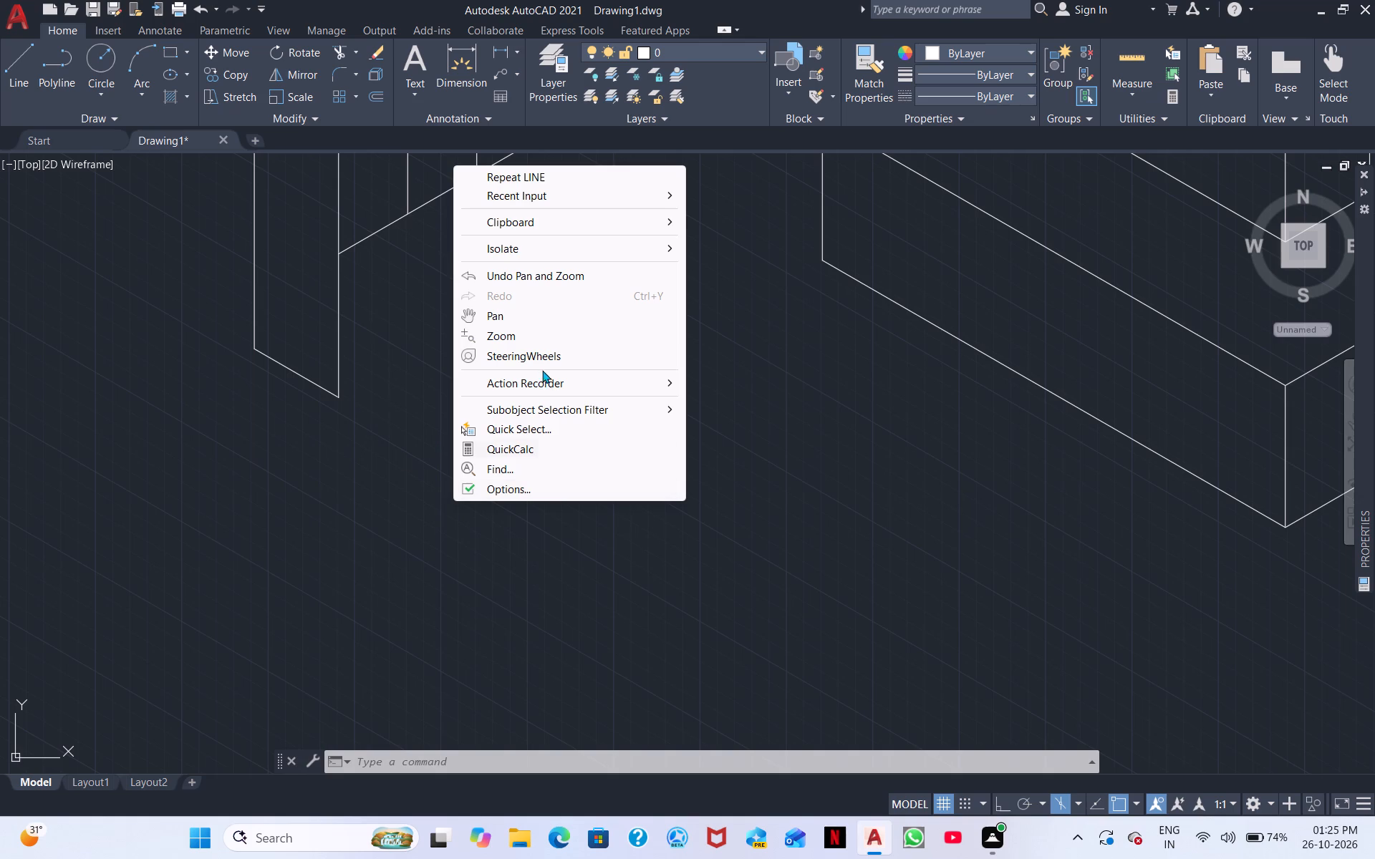
{"action": "left_click", "coordinate": [558, 173]}
{"action": "left_click", "coordinate": [344, 400]}
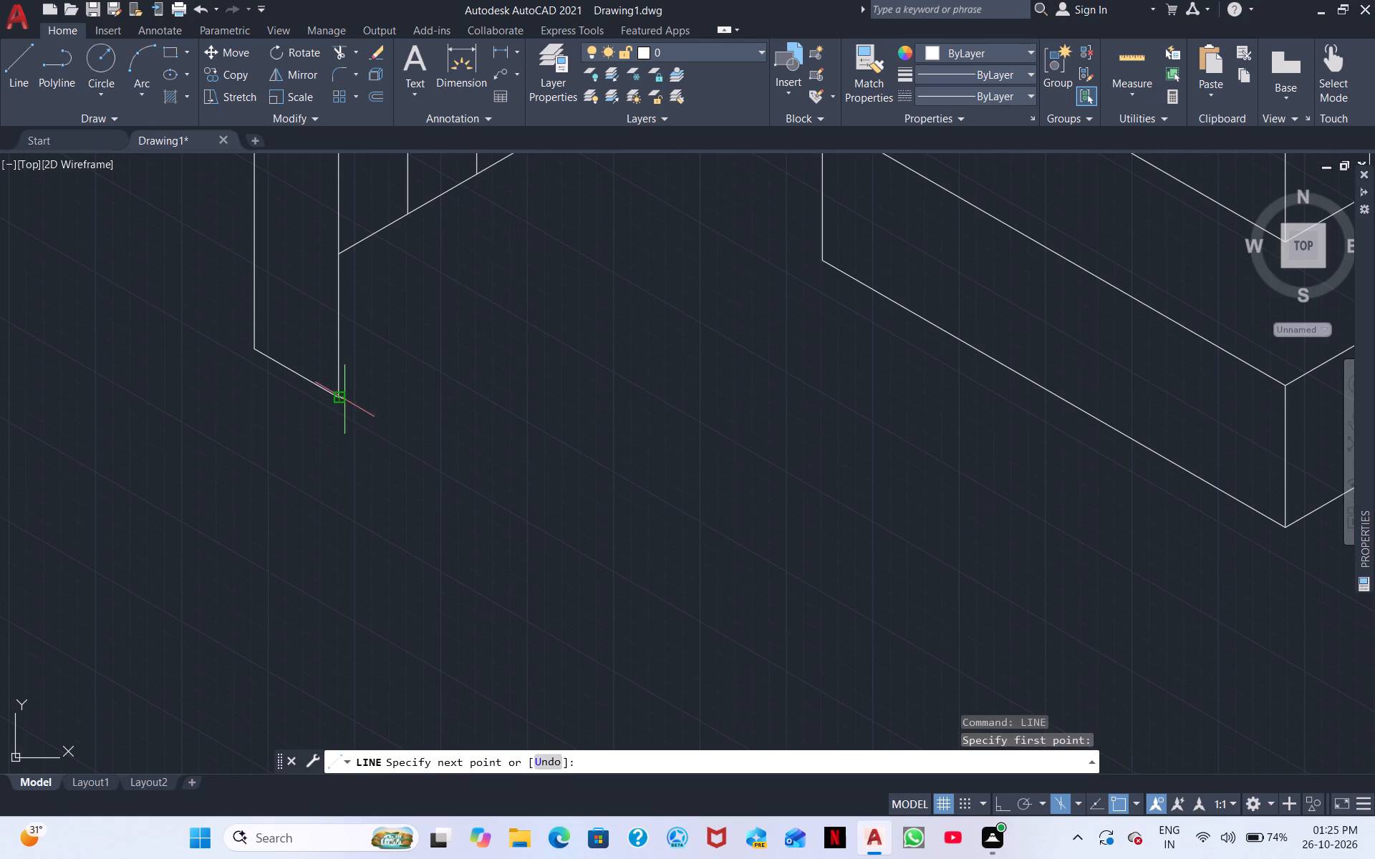
{"action": "left_click", "coordinate": [1002, 807]}
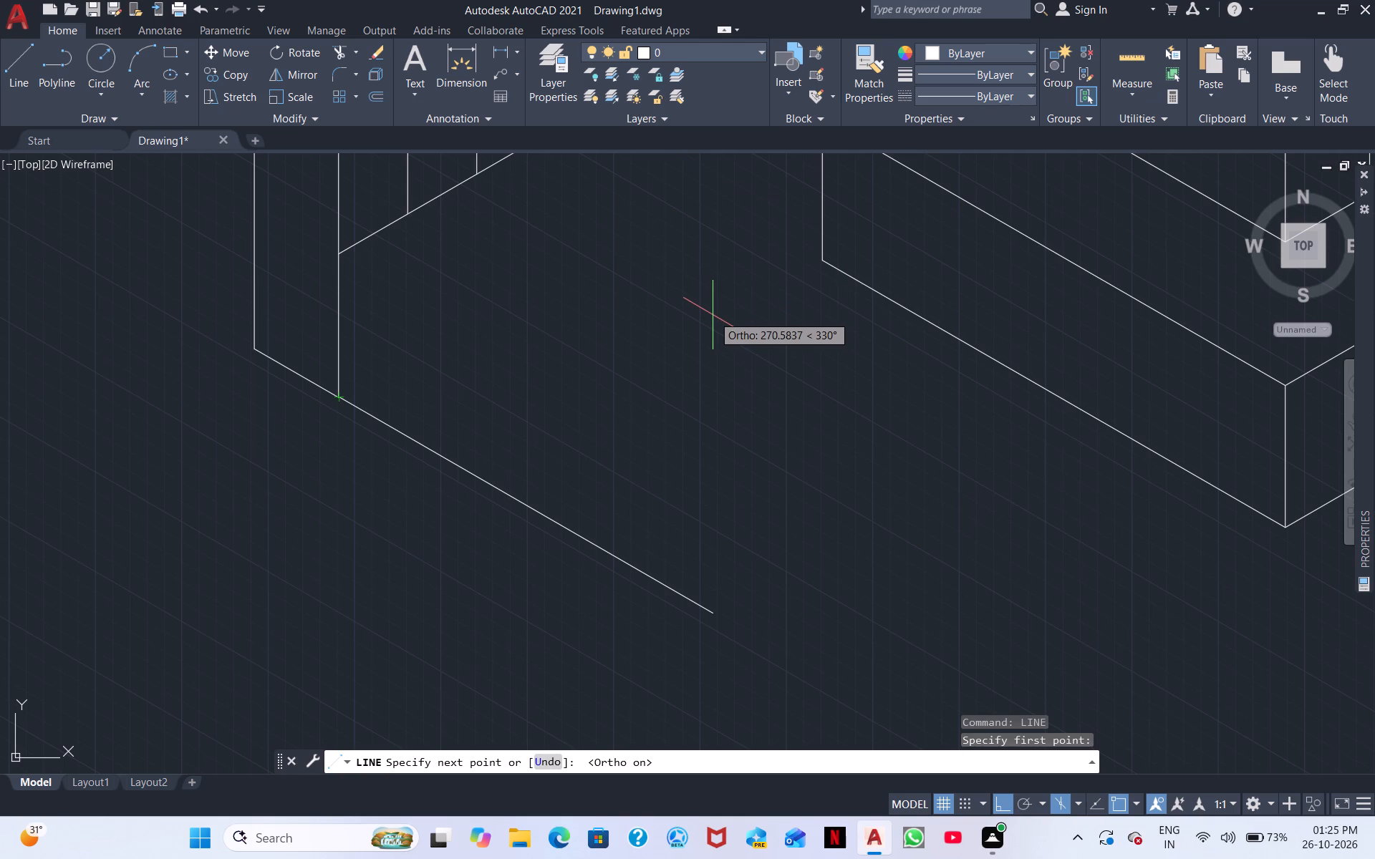
{"action": "key", "text": "5"}
{"action": "key", "text": "F5"}
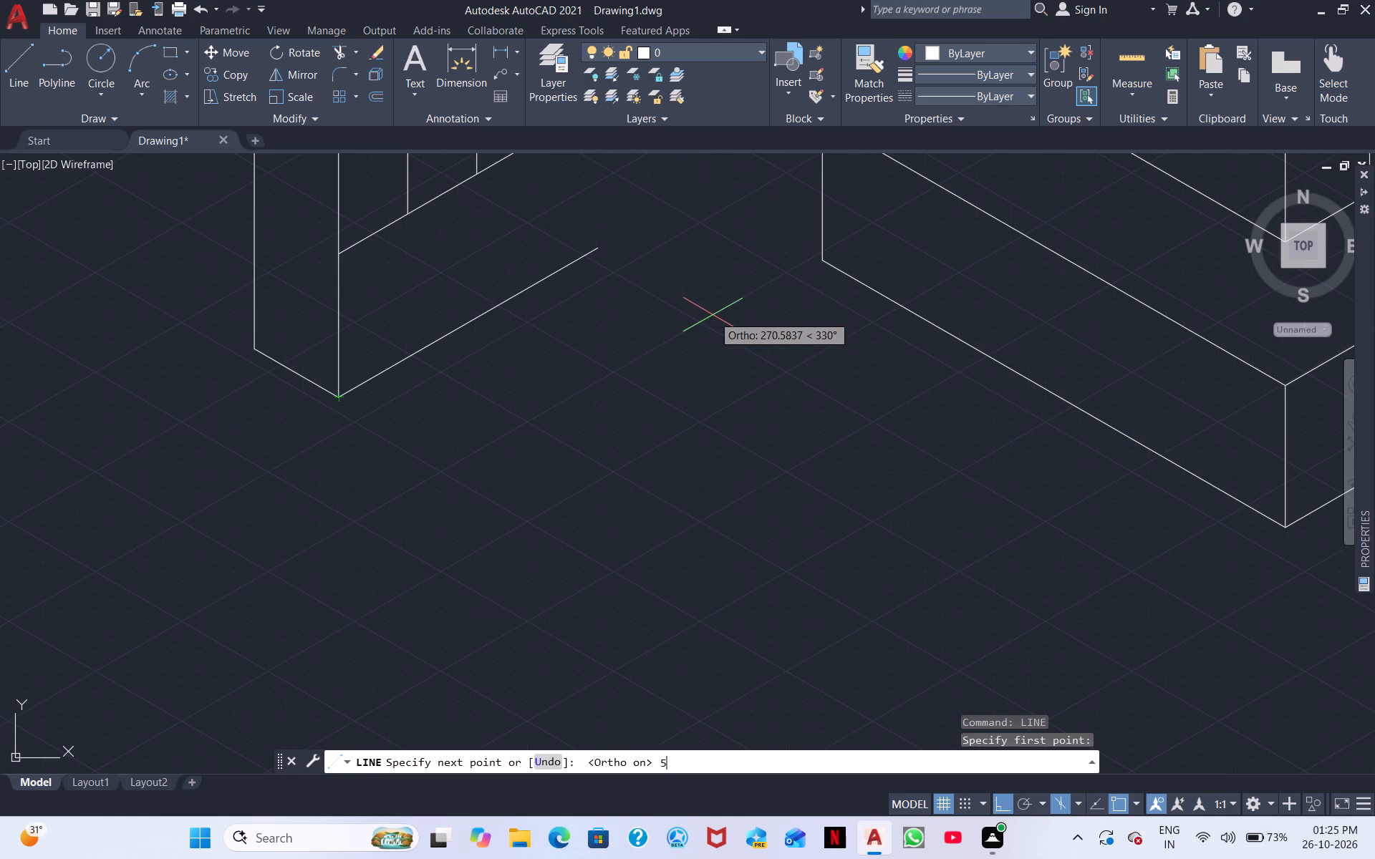
{"action": "middle_click_drag", "start_coordinate": [711, 283], "coordinate": [632, 582]}
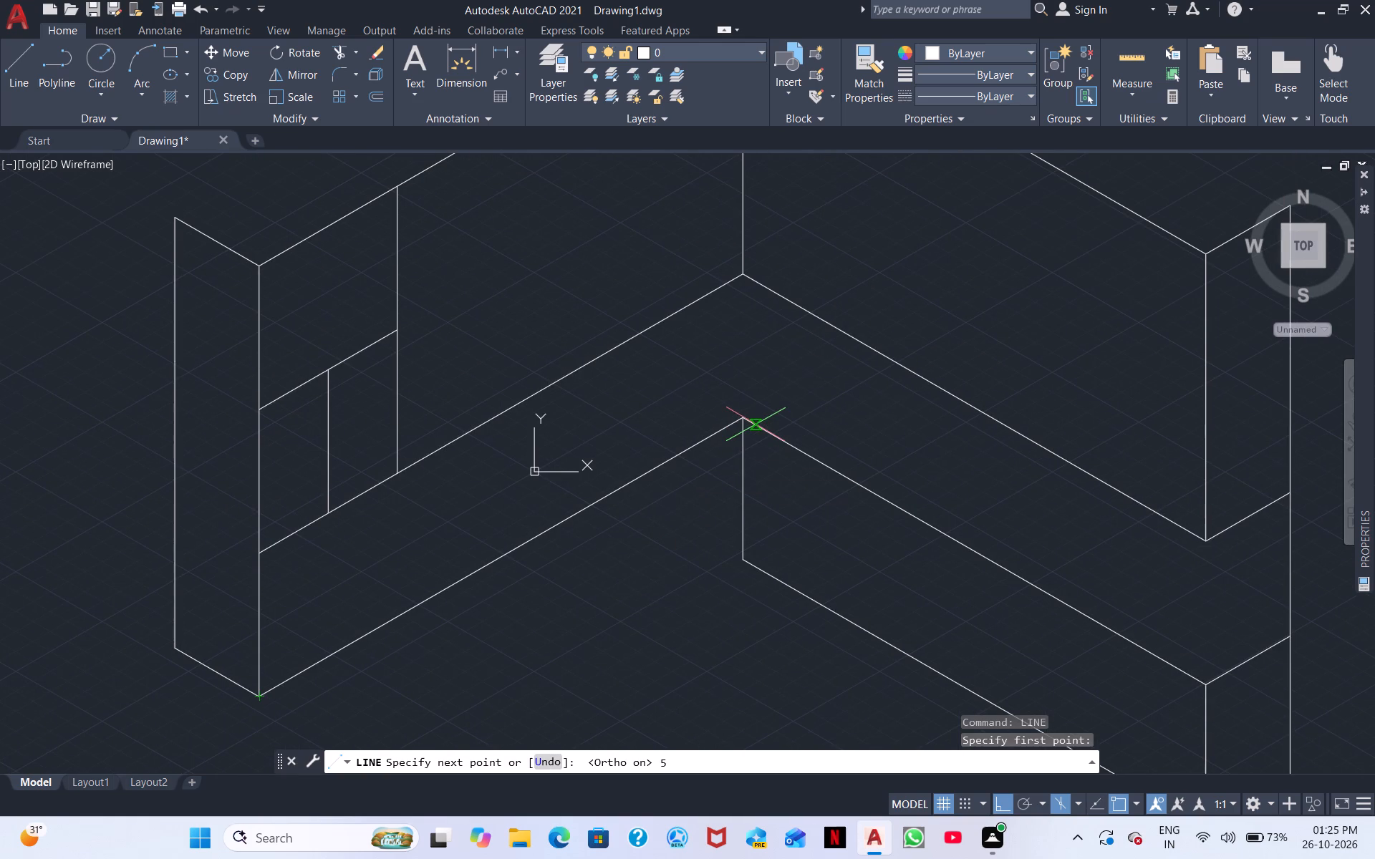
{"action": "left_click", "coordinate": [747, 425]}
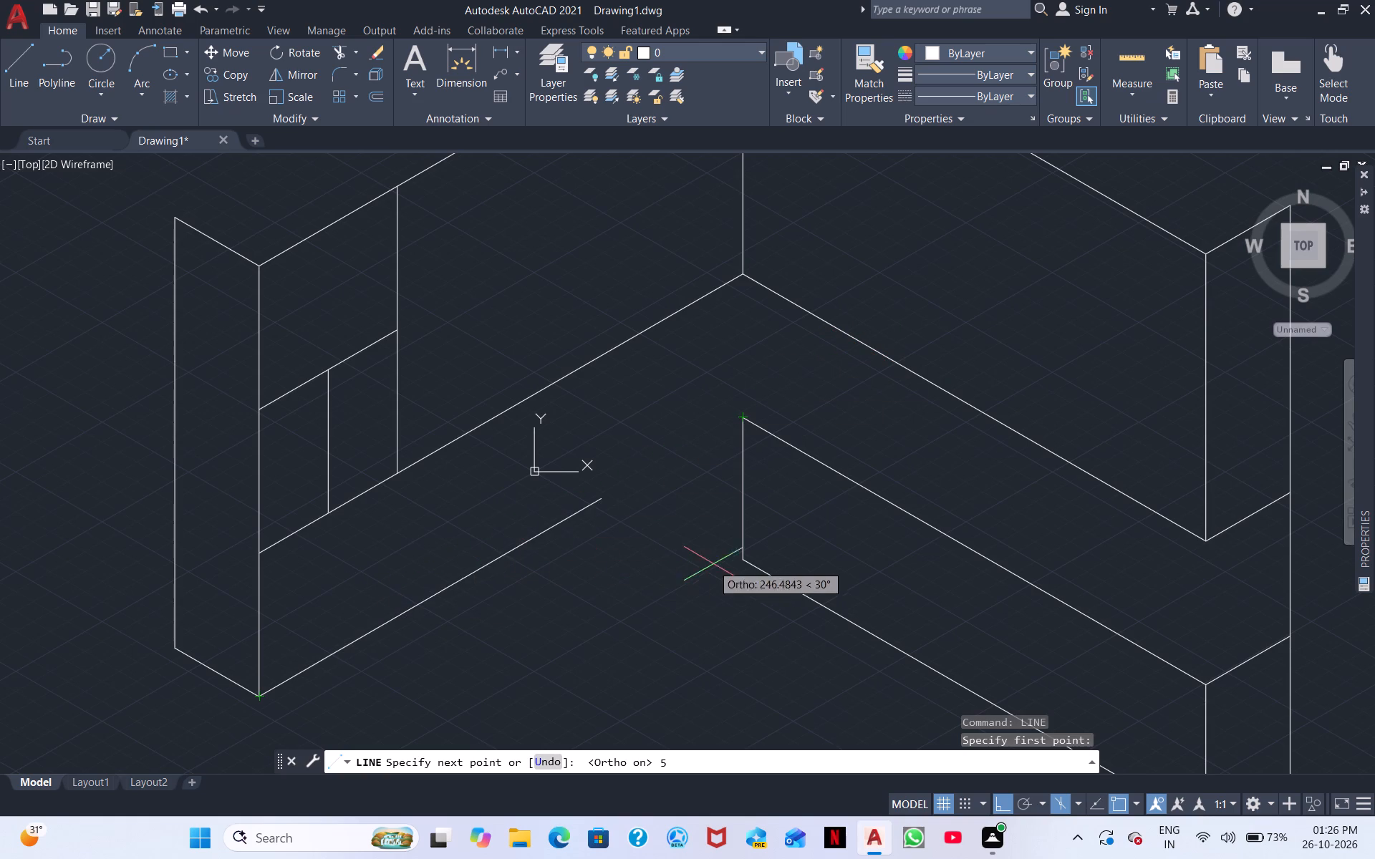
{"action": "left_click", "coordinate": [750, 562]}
{"action": "left_click", "coordinate": [745, 557]}
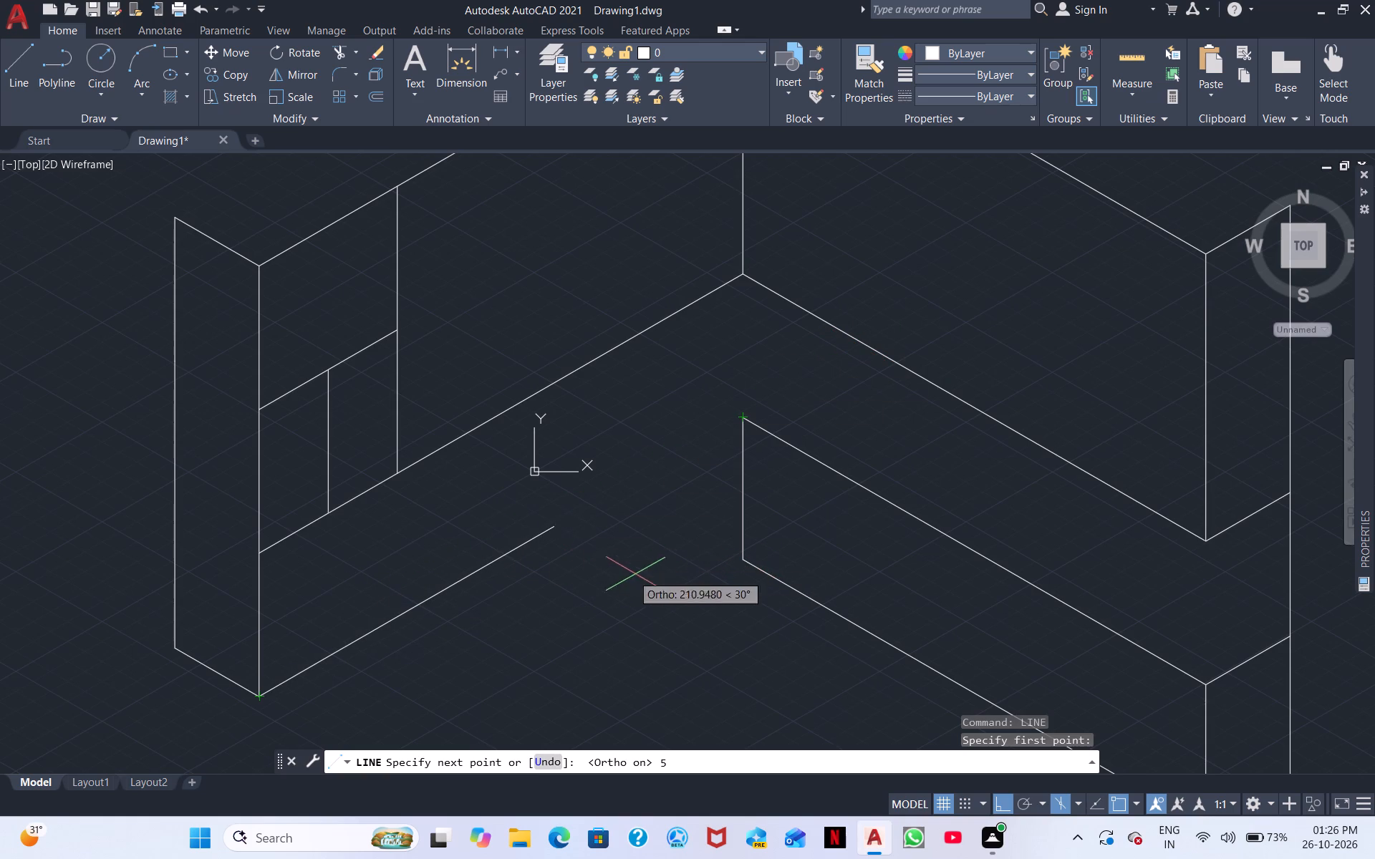
{"action": "right_click", "coordinate": [584, 576]}
{"action": "left_click", "coordinate": [662, 587]}
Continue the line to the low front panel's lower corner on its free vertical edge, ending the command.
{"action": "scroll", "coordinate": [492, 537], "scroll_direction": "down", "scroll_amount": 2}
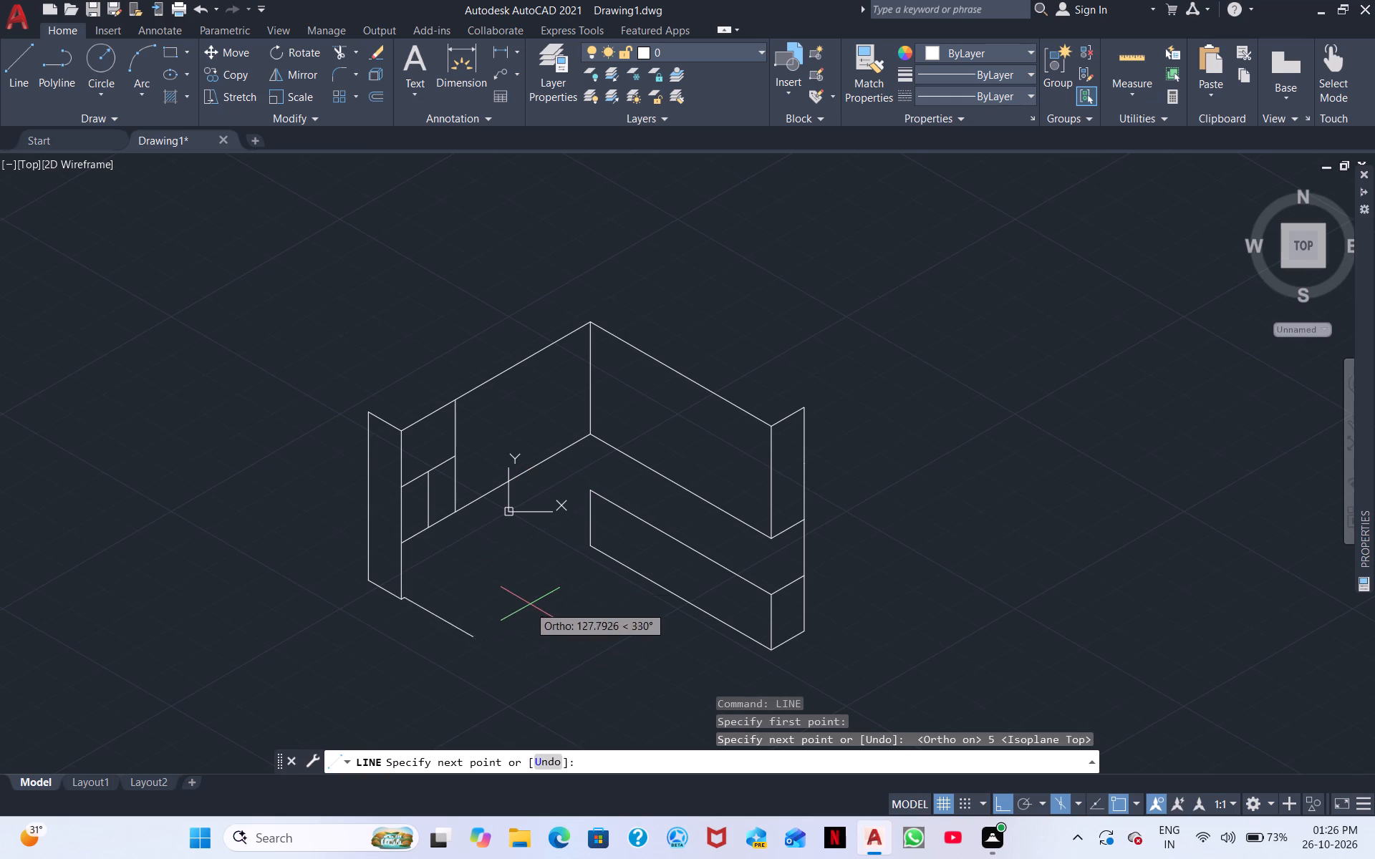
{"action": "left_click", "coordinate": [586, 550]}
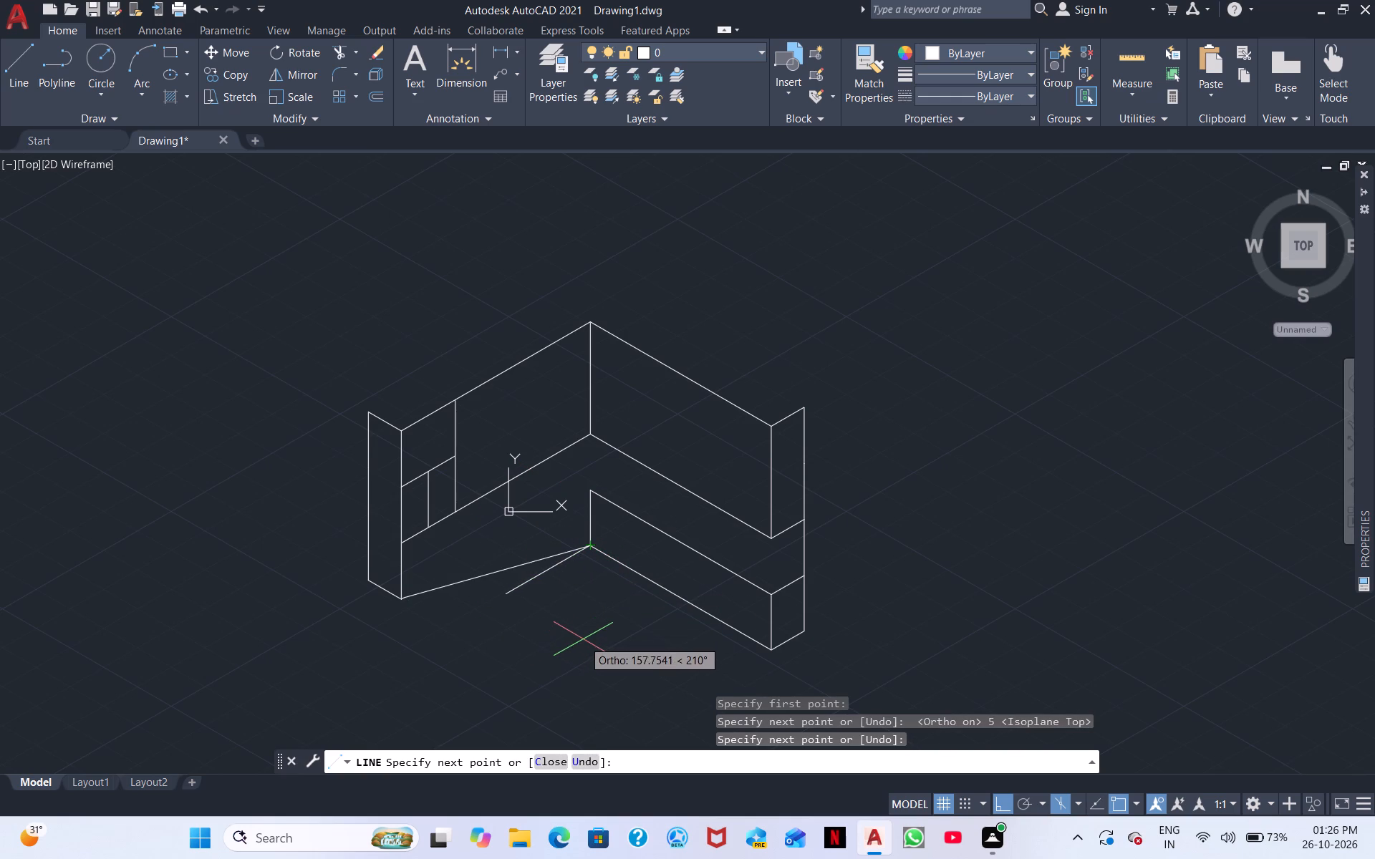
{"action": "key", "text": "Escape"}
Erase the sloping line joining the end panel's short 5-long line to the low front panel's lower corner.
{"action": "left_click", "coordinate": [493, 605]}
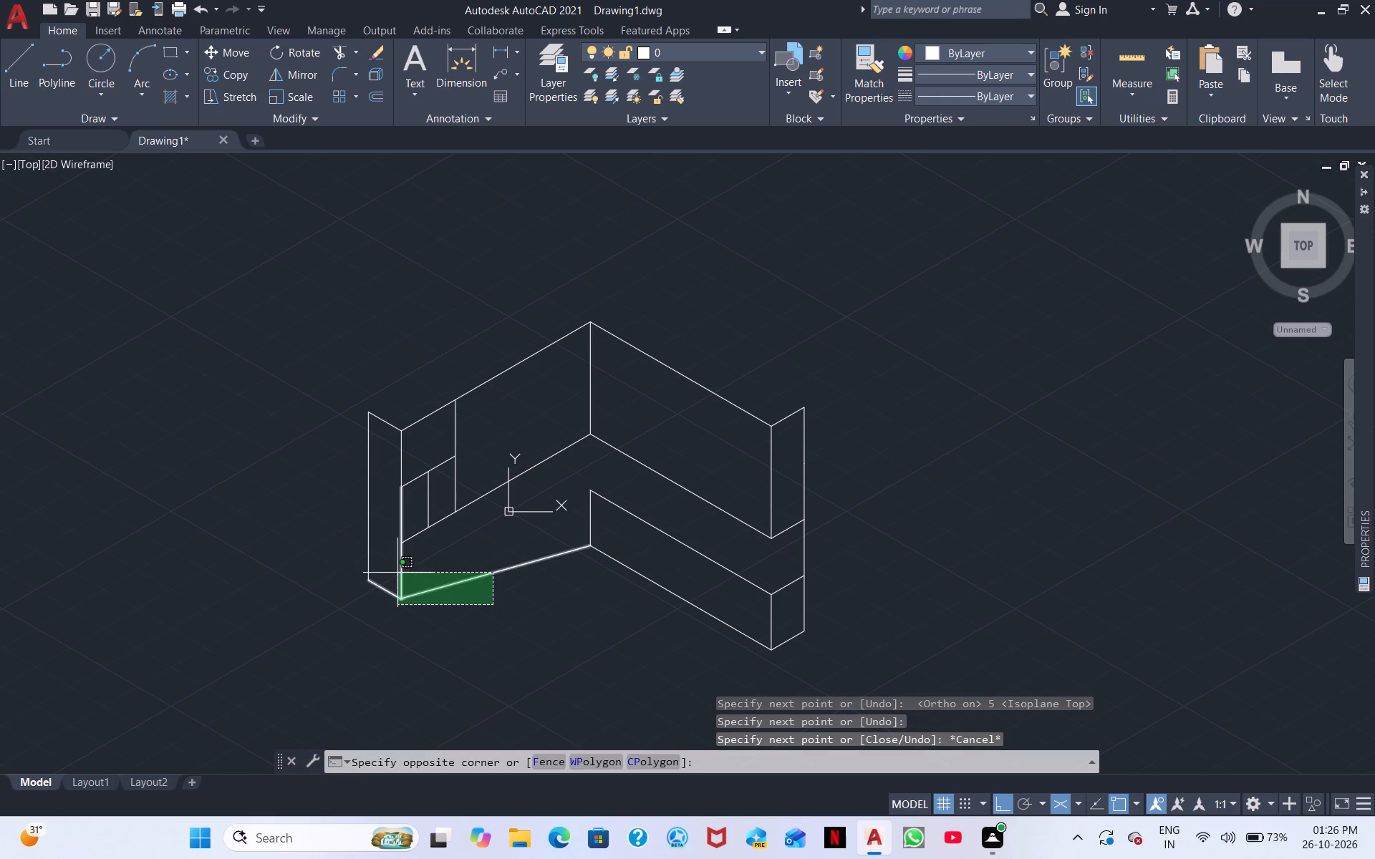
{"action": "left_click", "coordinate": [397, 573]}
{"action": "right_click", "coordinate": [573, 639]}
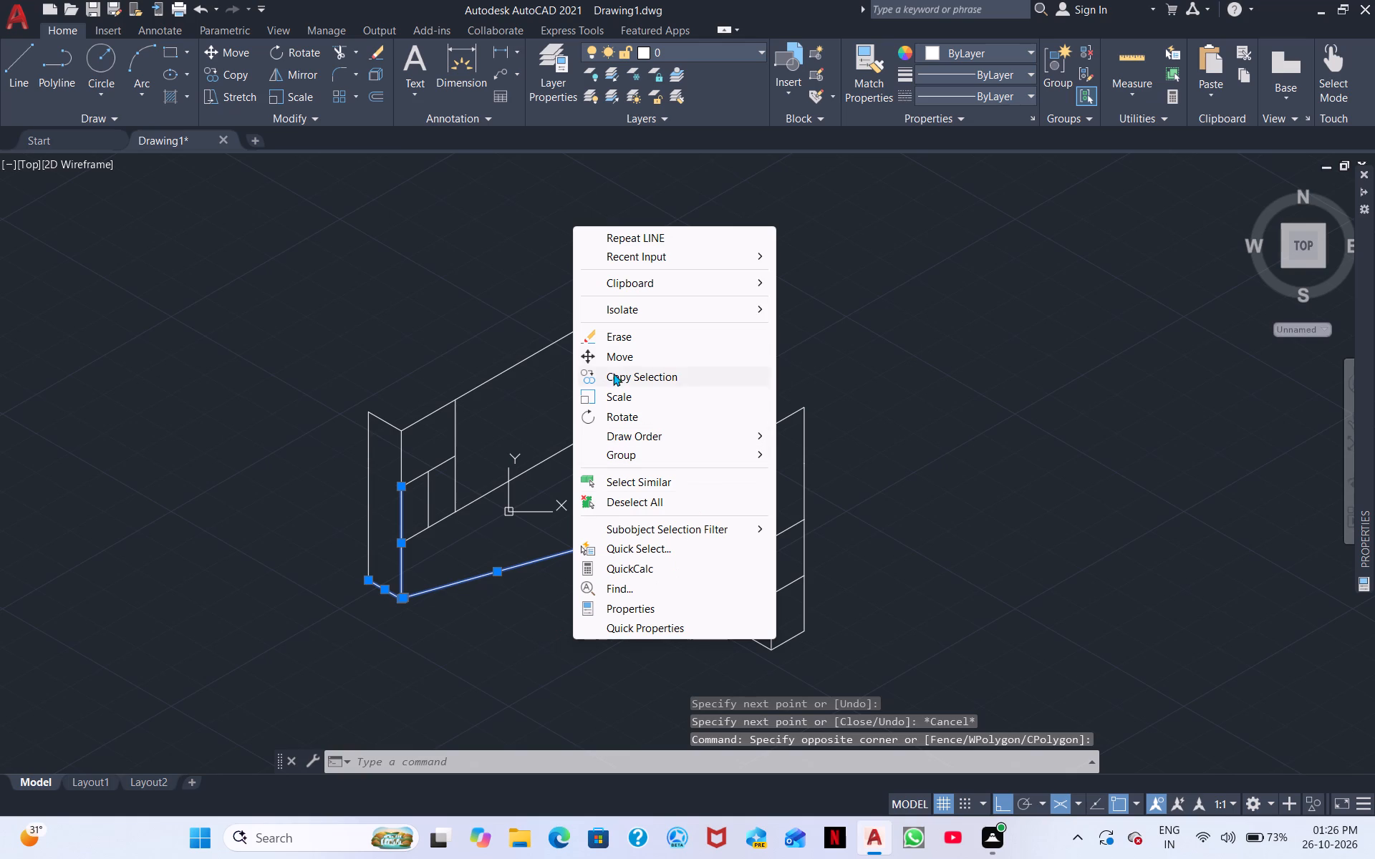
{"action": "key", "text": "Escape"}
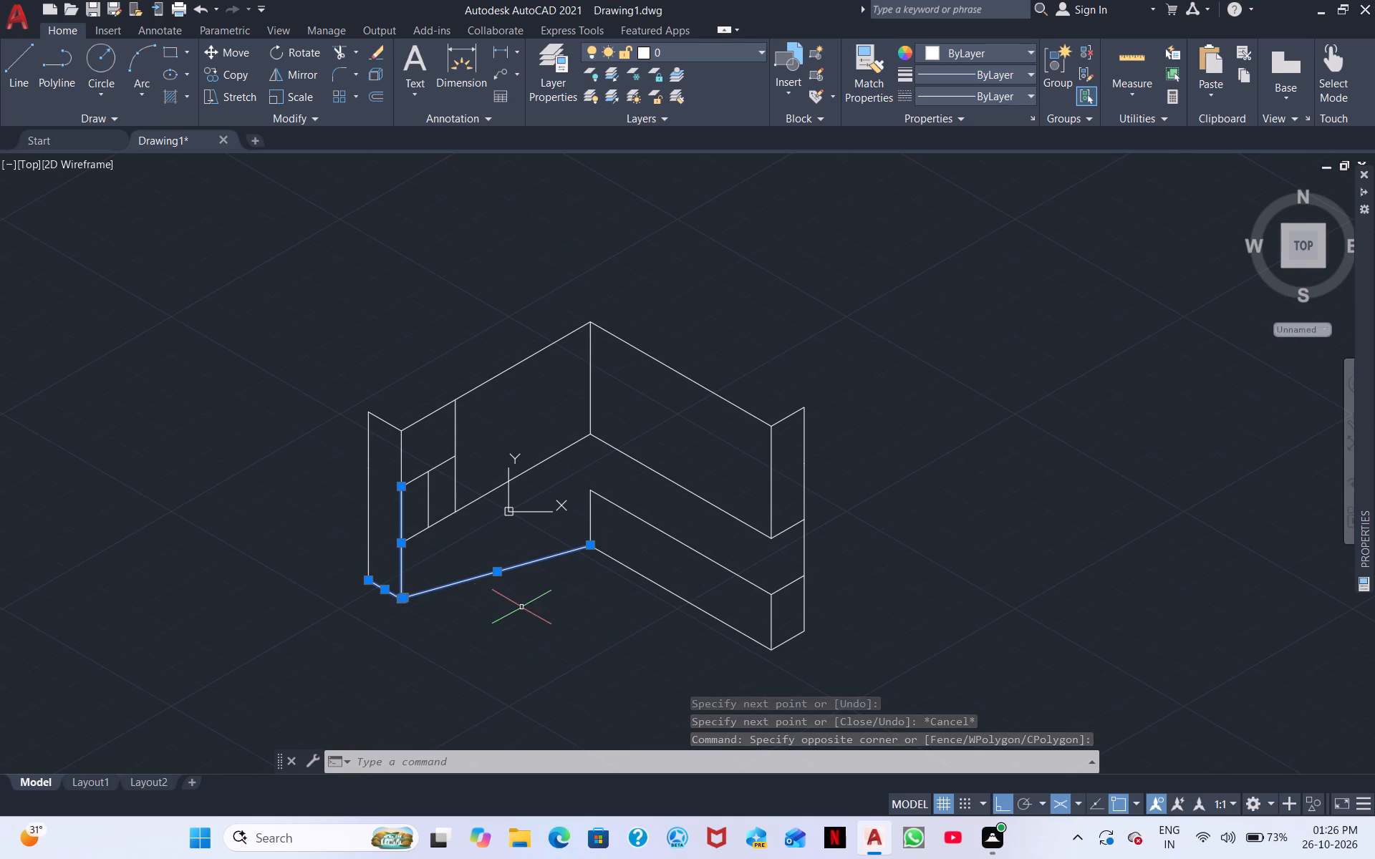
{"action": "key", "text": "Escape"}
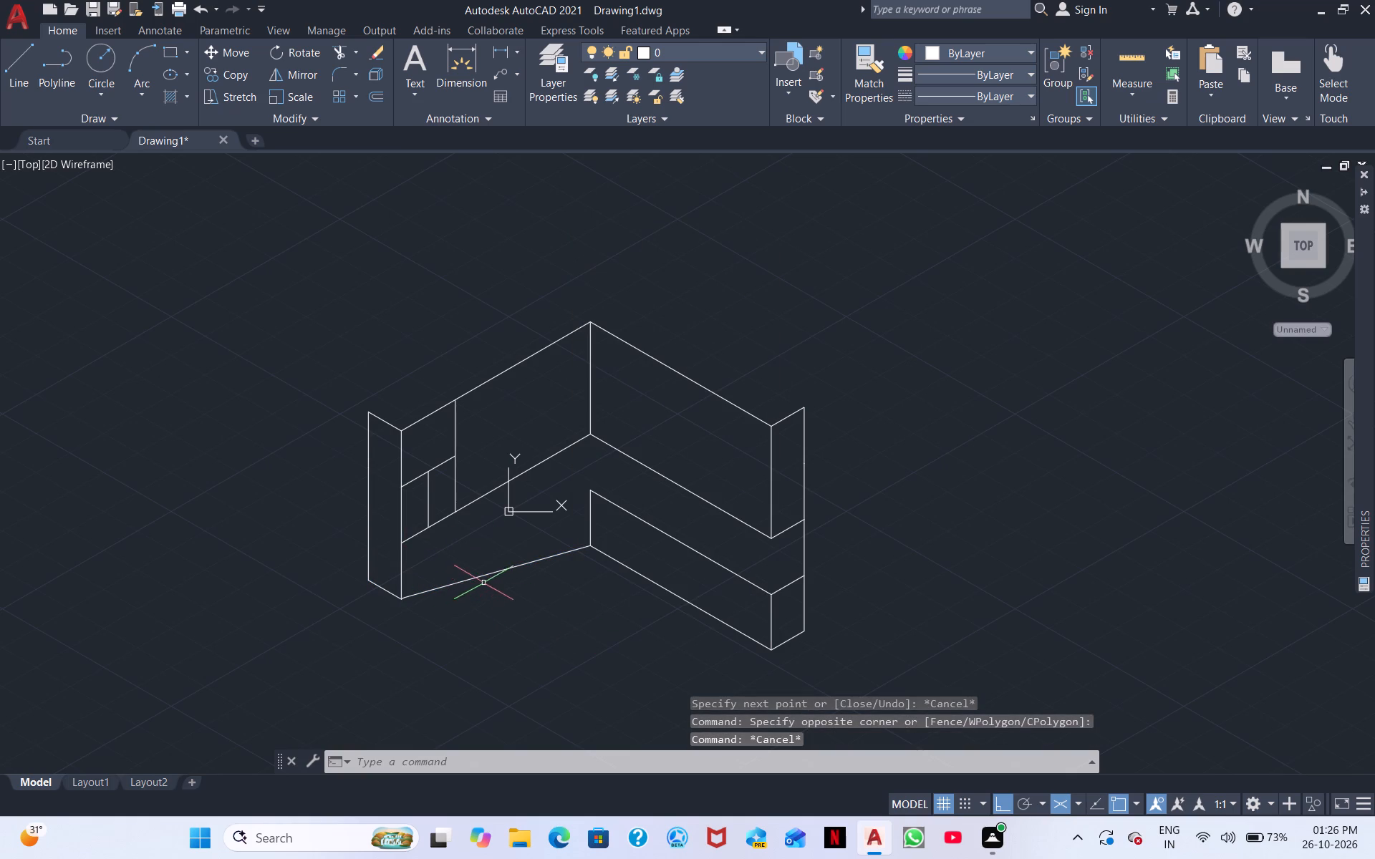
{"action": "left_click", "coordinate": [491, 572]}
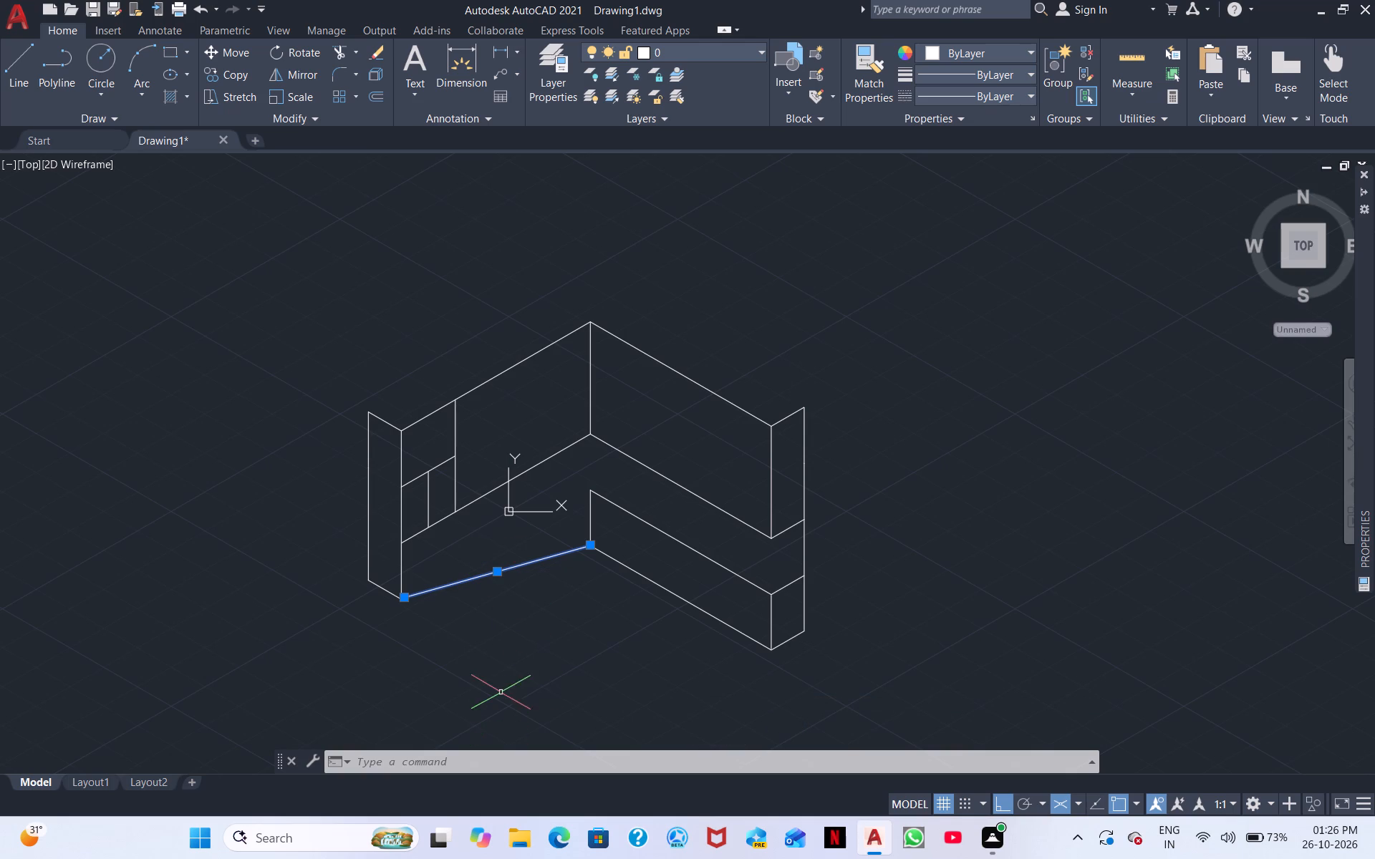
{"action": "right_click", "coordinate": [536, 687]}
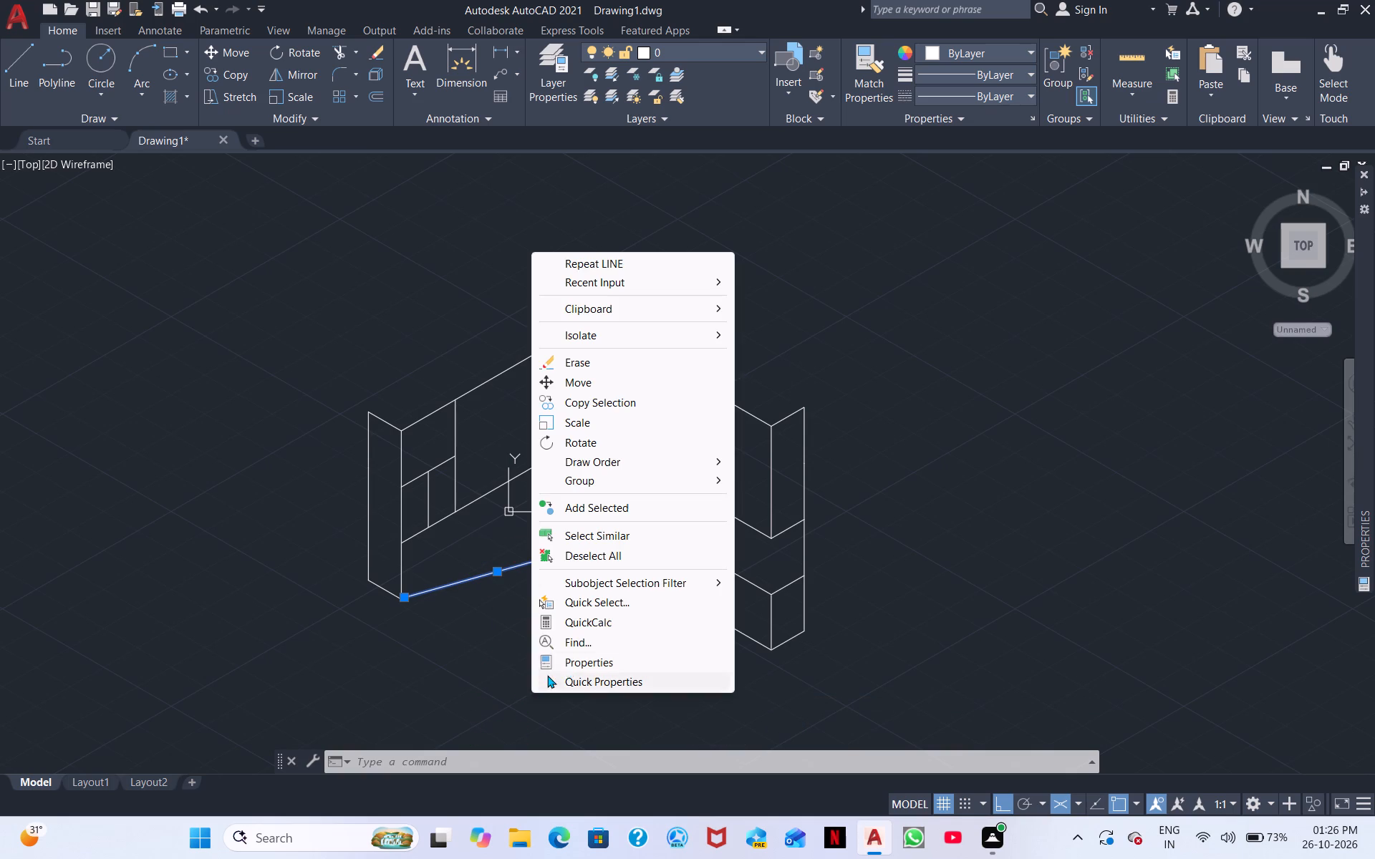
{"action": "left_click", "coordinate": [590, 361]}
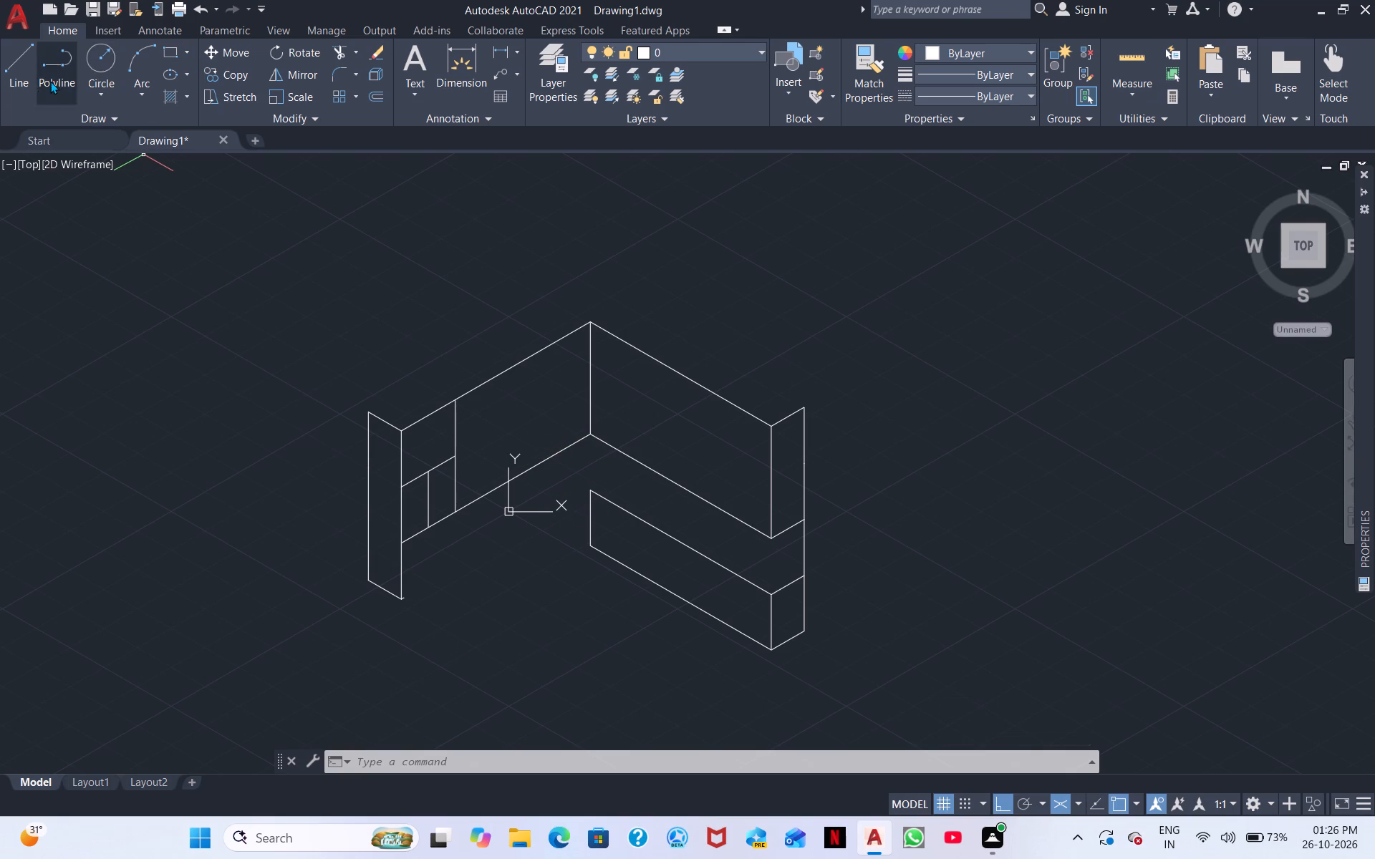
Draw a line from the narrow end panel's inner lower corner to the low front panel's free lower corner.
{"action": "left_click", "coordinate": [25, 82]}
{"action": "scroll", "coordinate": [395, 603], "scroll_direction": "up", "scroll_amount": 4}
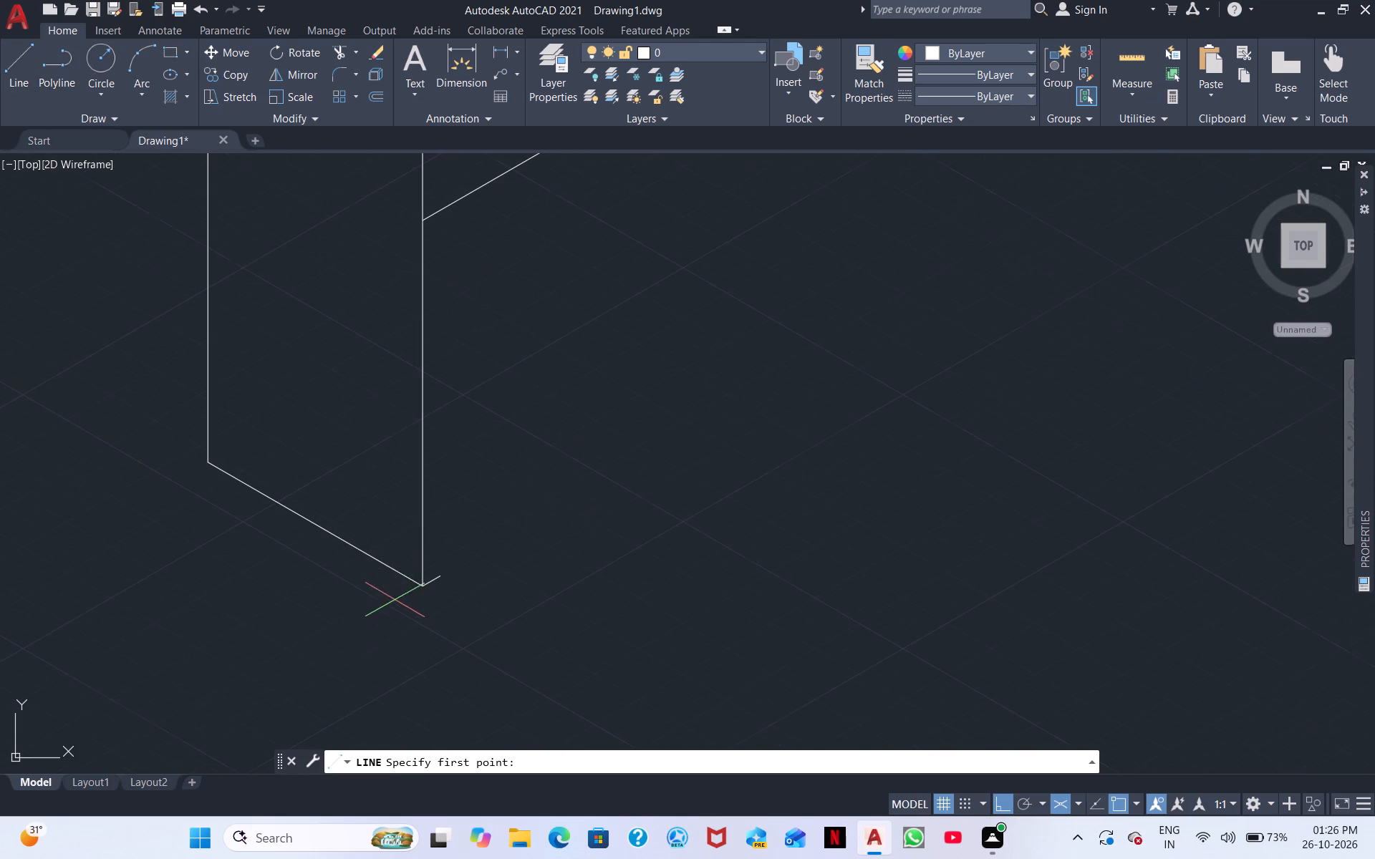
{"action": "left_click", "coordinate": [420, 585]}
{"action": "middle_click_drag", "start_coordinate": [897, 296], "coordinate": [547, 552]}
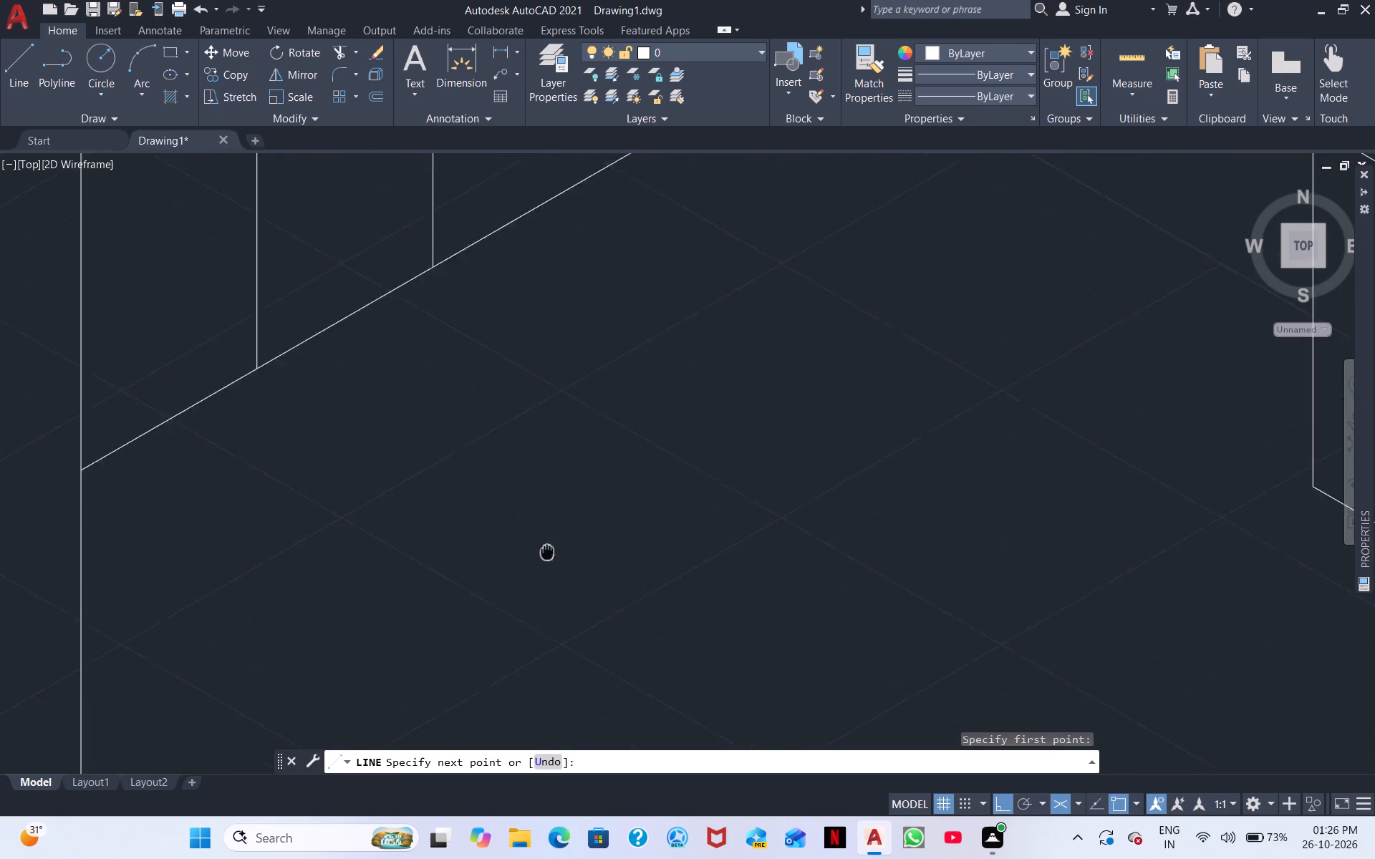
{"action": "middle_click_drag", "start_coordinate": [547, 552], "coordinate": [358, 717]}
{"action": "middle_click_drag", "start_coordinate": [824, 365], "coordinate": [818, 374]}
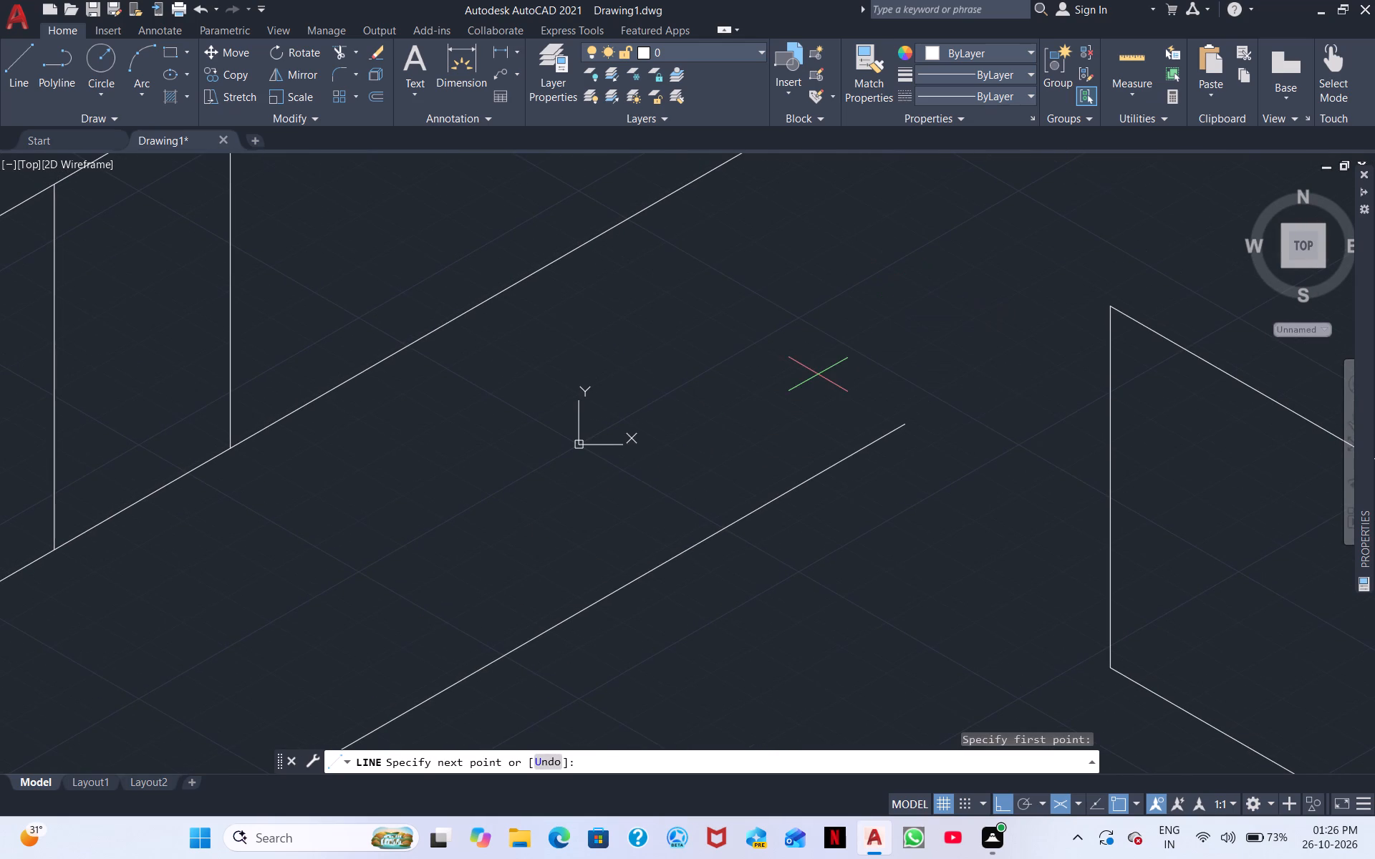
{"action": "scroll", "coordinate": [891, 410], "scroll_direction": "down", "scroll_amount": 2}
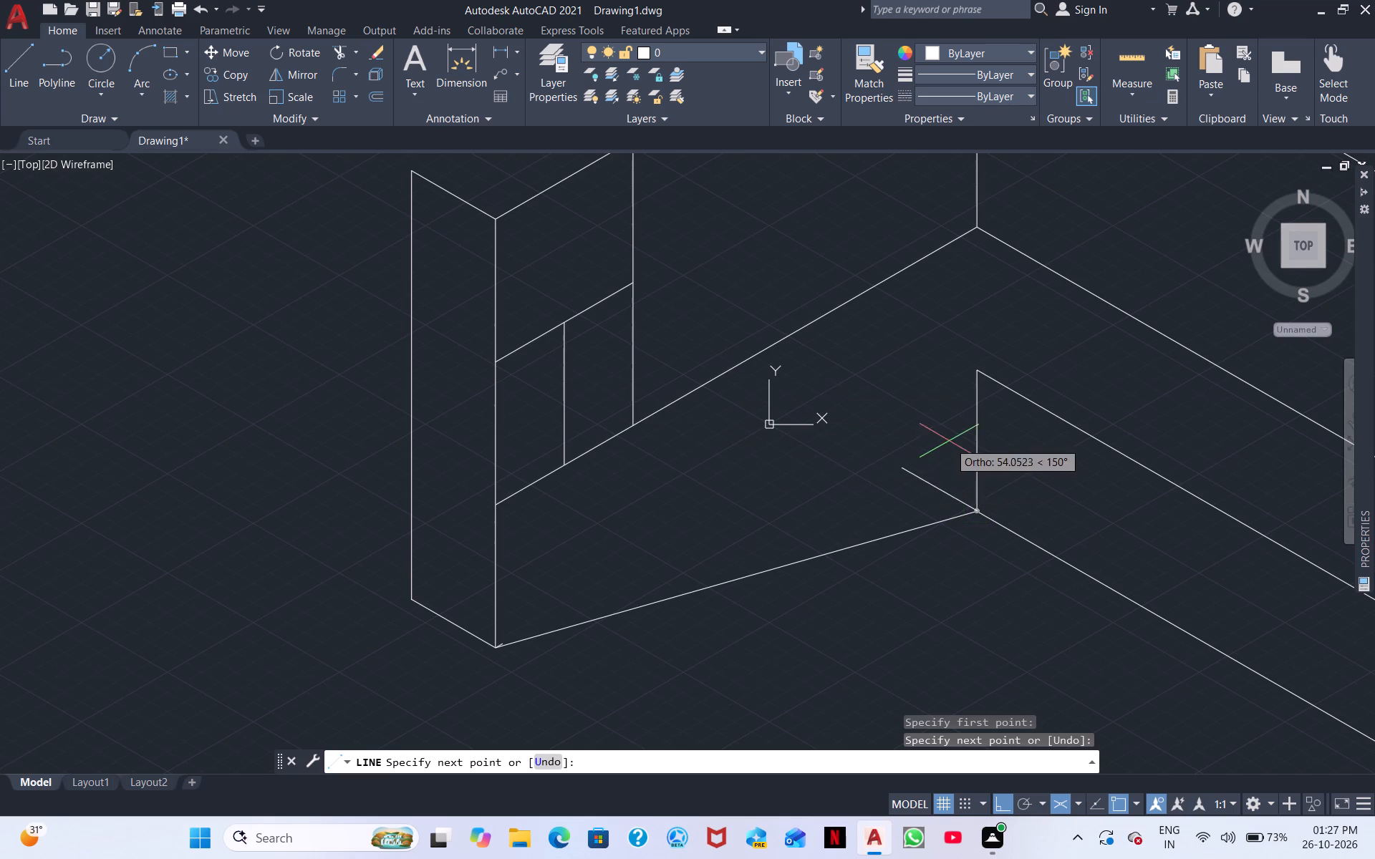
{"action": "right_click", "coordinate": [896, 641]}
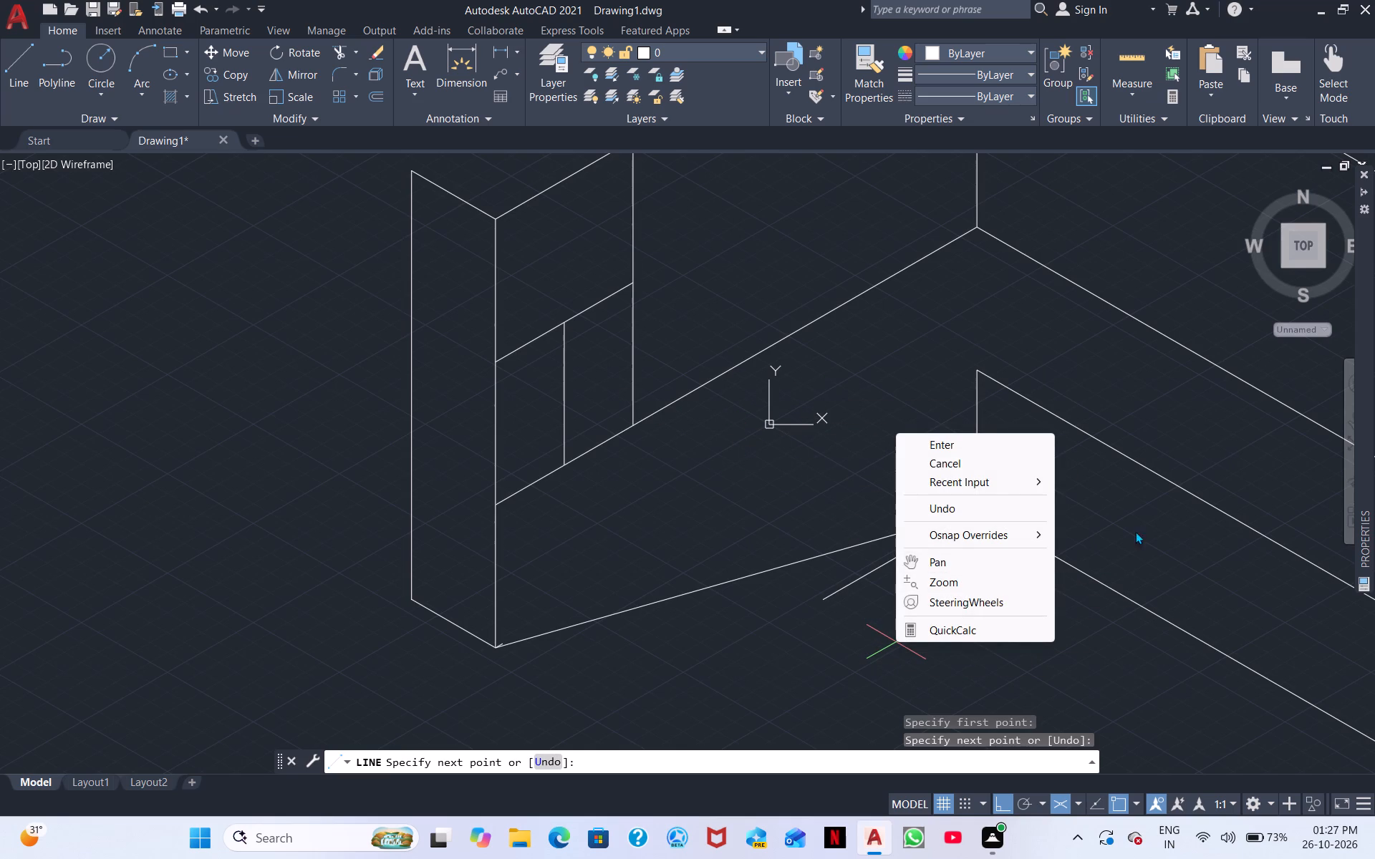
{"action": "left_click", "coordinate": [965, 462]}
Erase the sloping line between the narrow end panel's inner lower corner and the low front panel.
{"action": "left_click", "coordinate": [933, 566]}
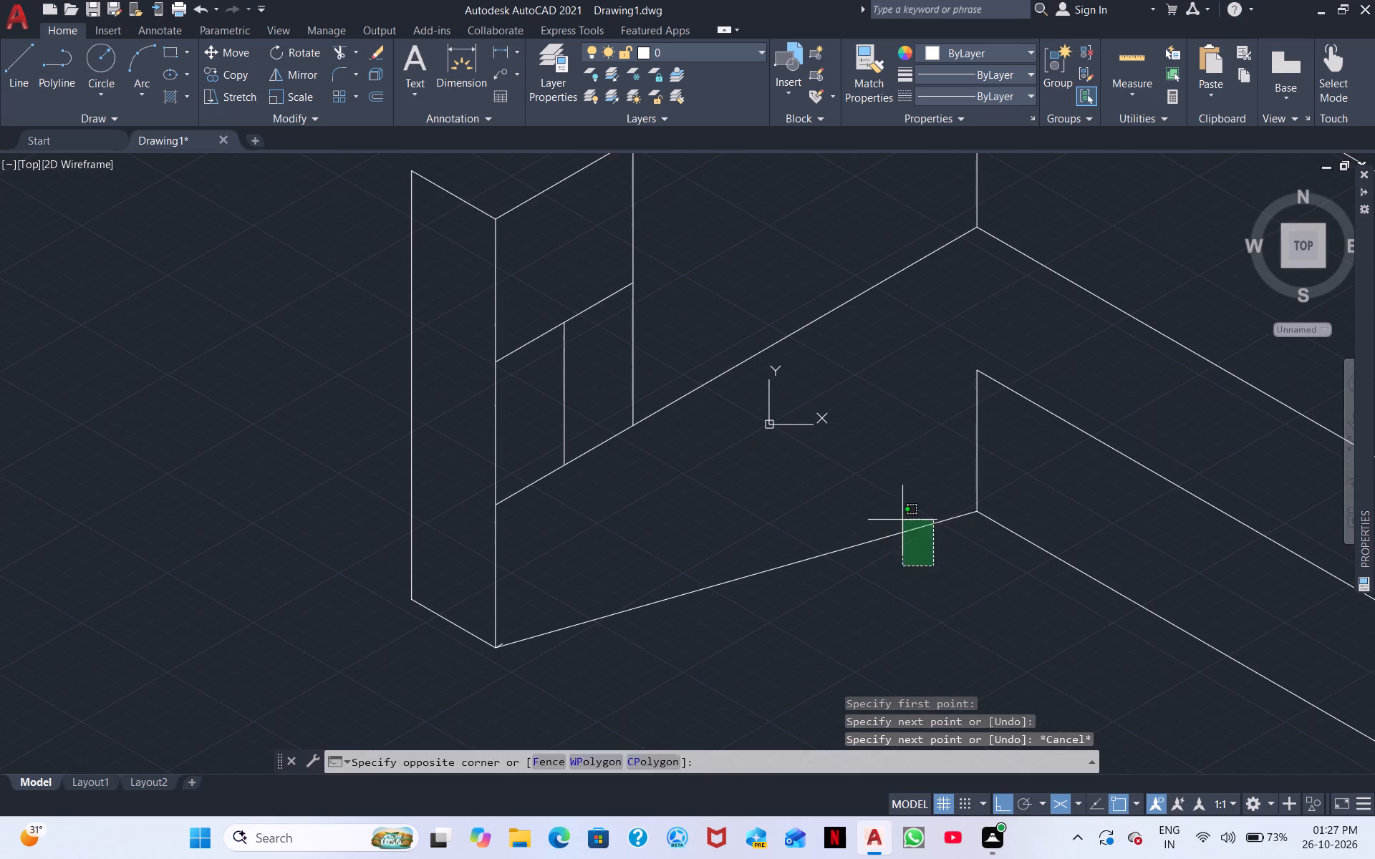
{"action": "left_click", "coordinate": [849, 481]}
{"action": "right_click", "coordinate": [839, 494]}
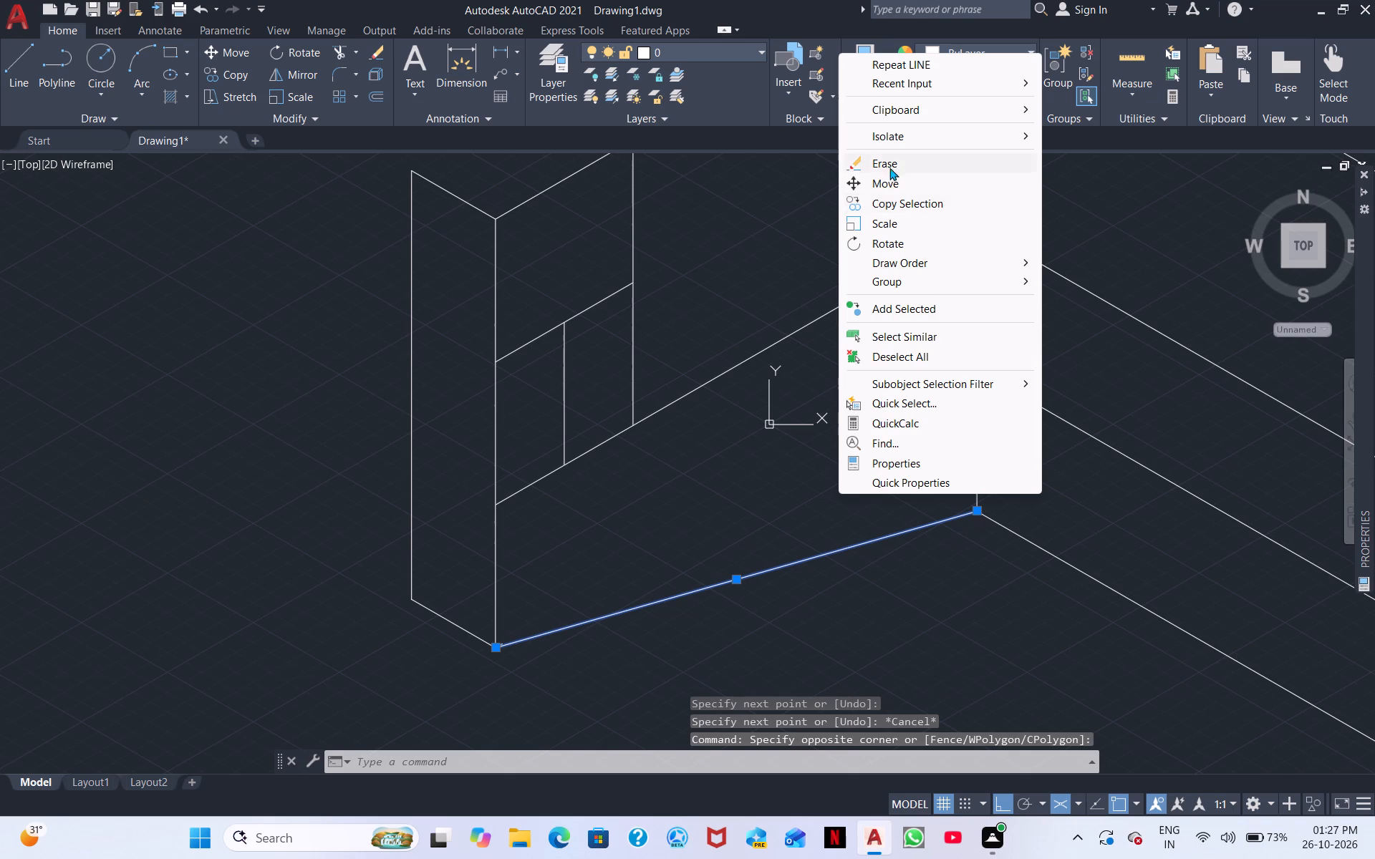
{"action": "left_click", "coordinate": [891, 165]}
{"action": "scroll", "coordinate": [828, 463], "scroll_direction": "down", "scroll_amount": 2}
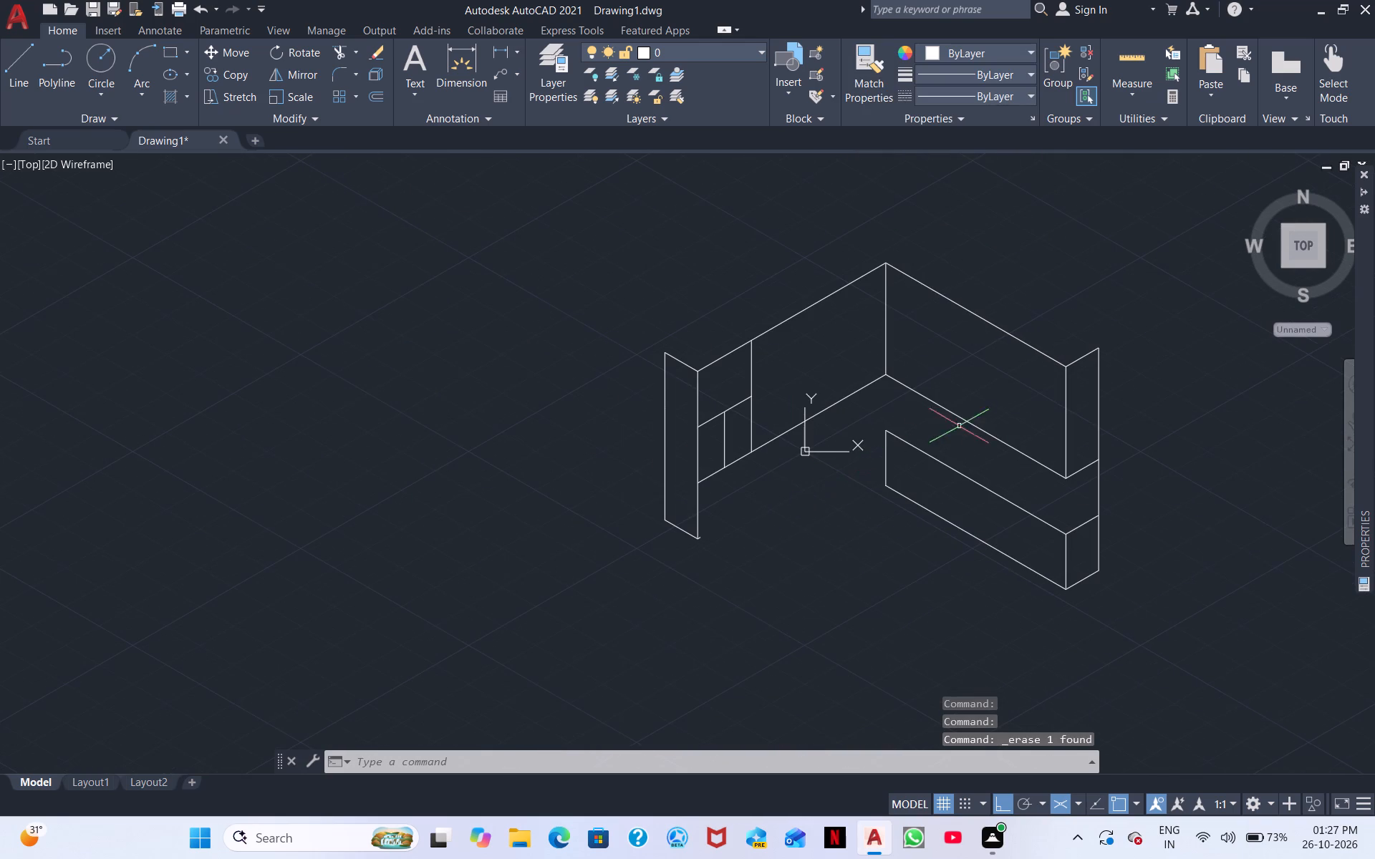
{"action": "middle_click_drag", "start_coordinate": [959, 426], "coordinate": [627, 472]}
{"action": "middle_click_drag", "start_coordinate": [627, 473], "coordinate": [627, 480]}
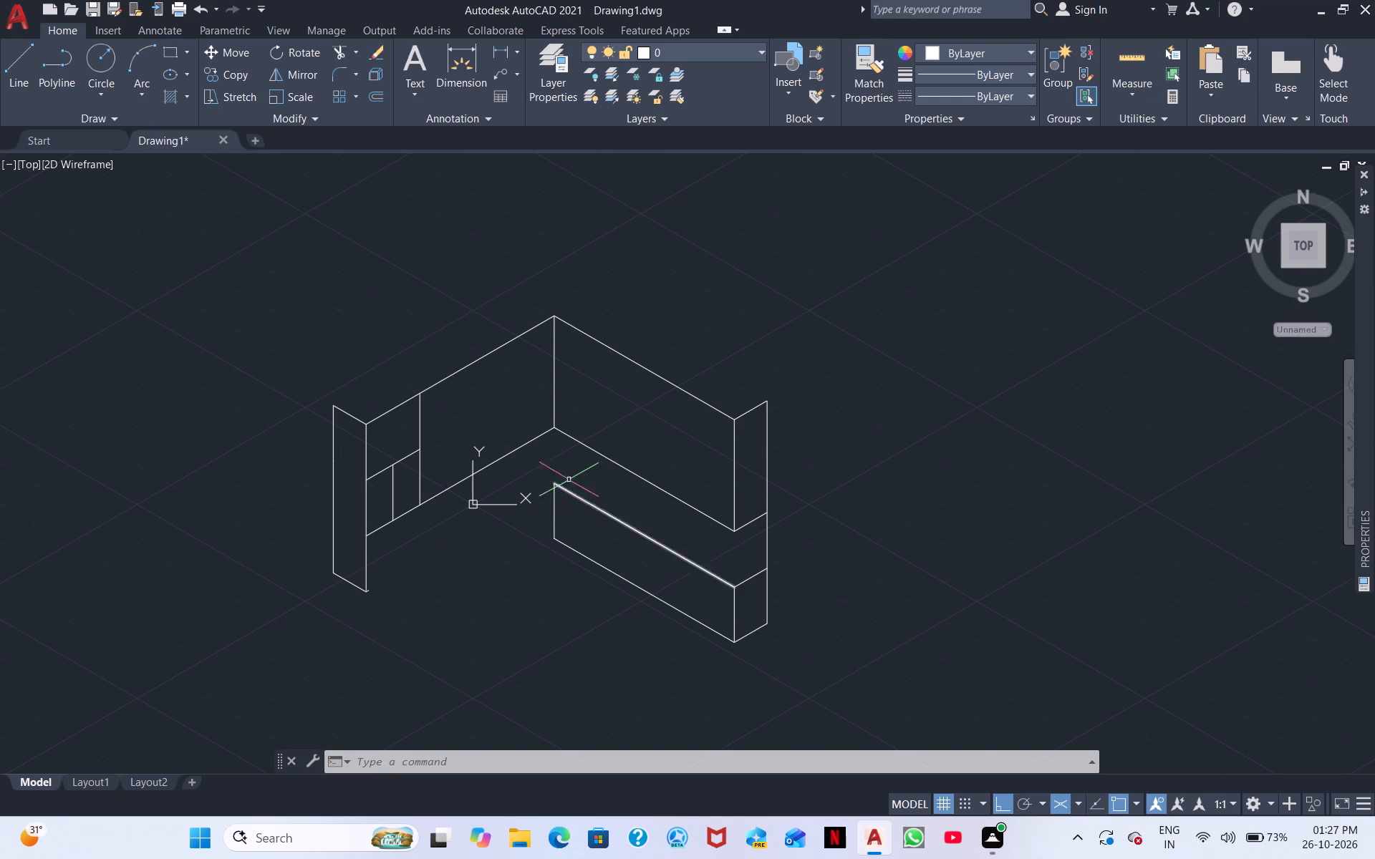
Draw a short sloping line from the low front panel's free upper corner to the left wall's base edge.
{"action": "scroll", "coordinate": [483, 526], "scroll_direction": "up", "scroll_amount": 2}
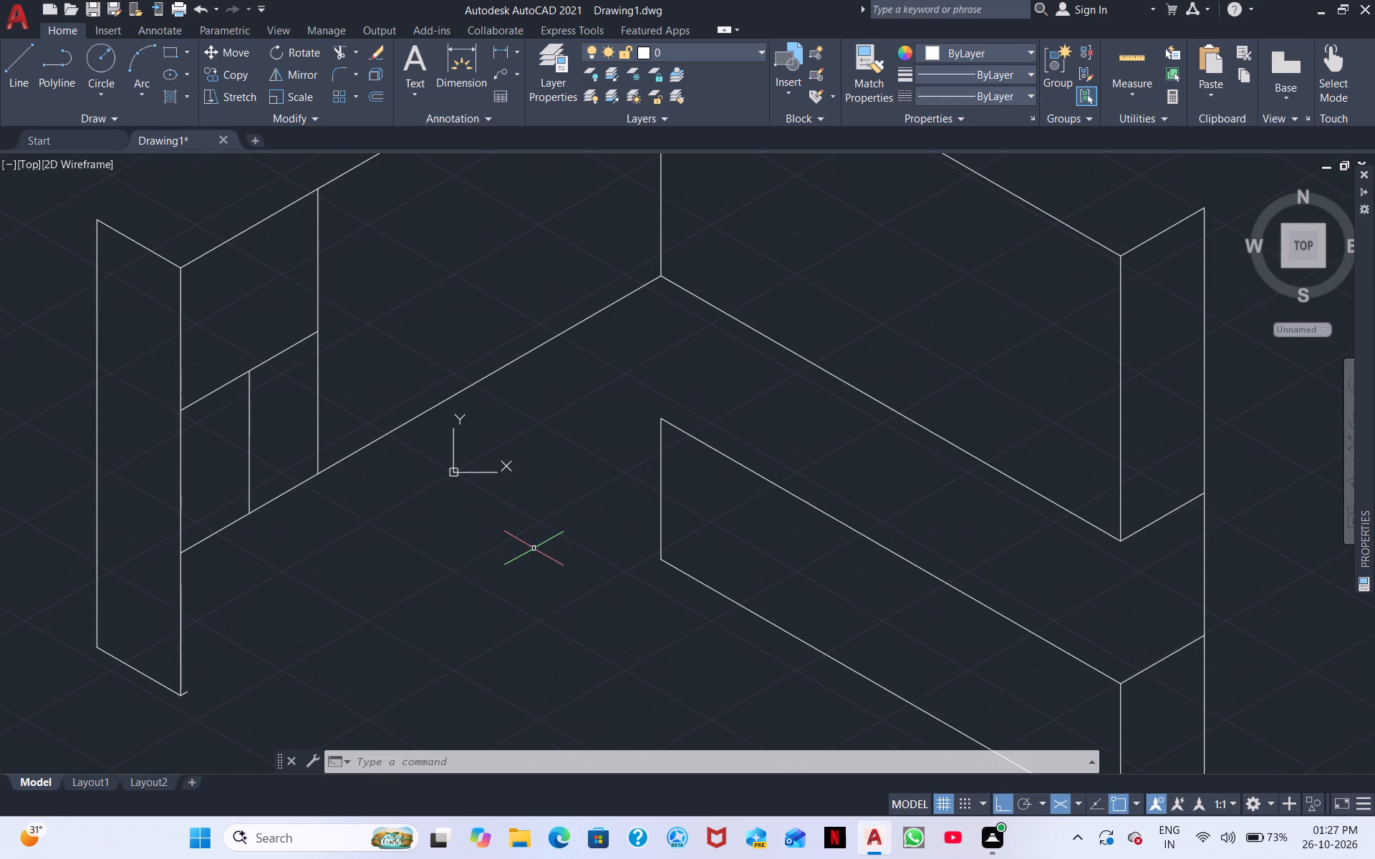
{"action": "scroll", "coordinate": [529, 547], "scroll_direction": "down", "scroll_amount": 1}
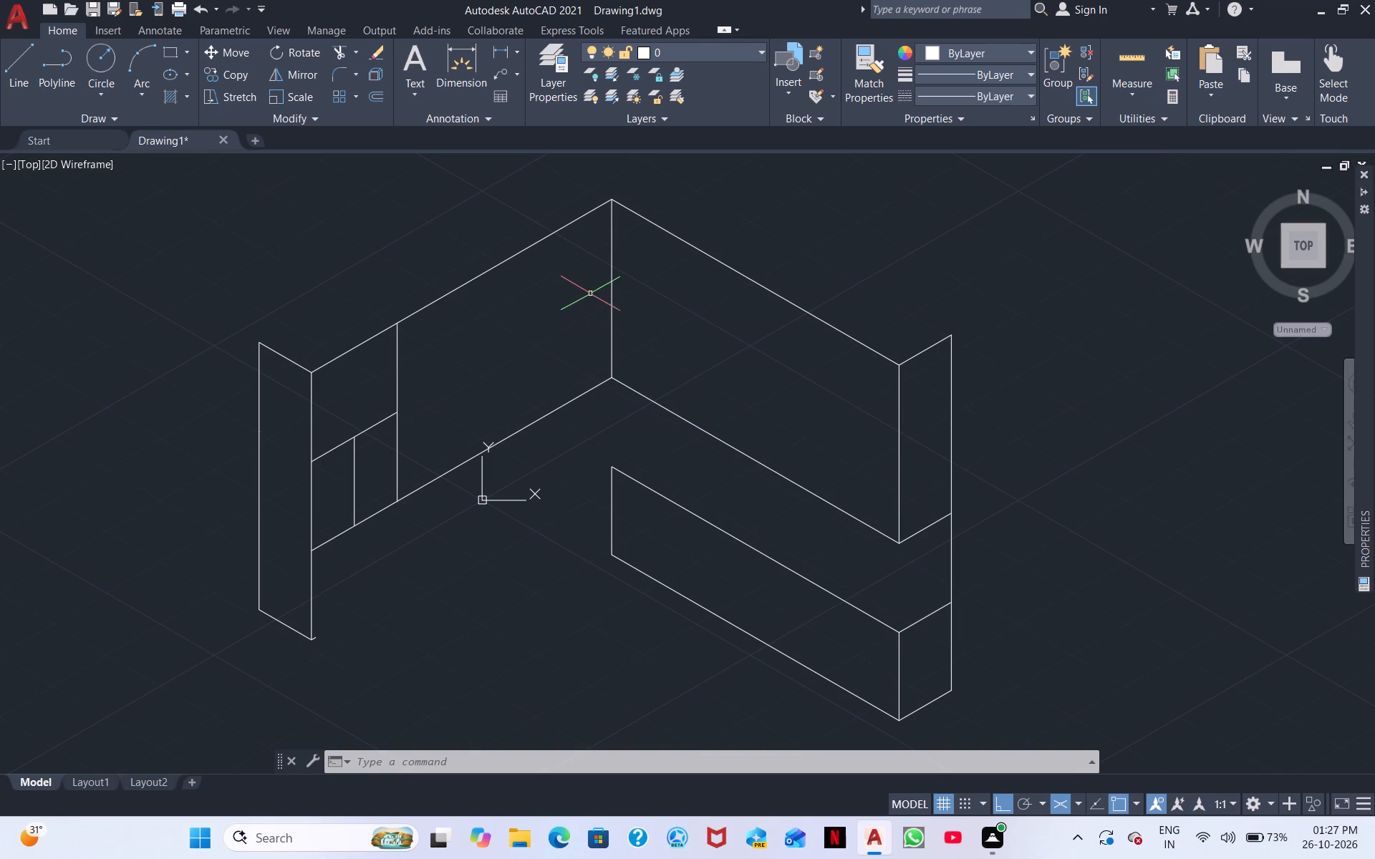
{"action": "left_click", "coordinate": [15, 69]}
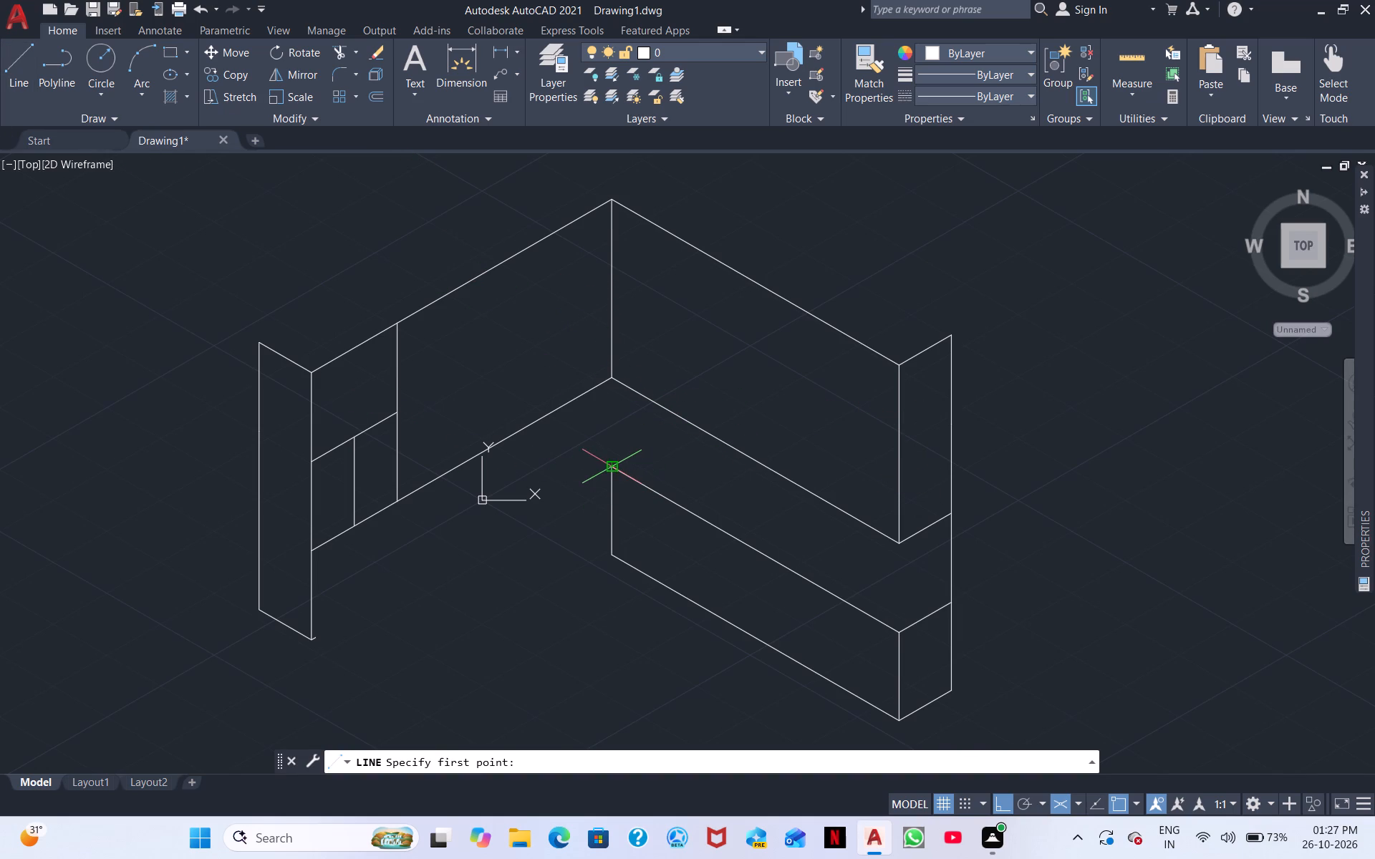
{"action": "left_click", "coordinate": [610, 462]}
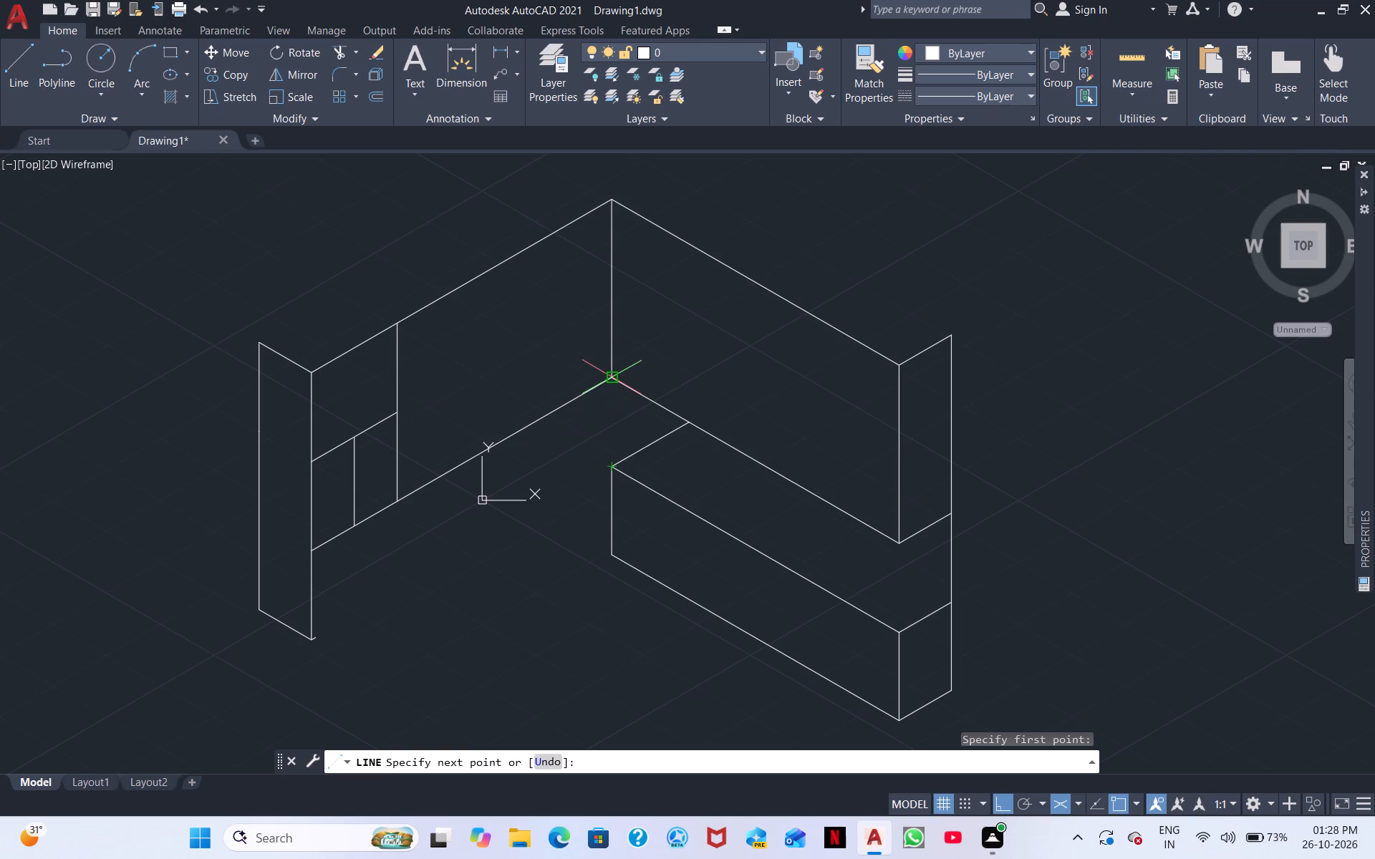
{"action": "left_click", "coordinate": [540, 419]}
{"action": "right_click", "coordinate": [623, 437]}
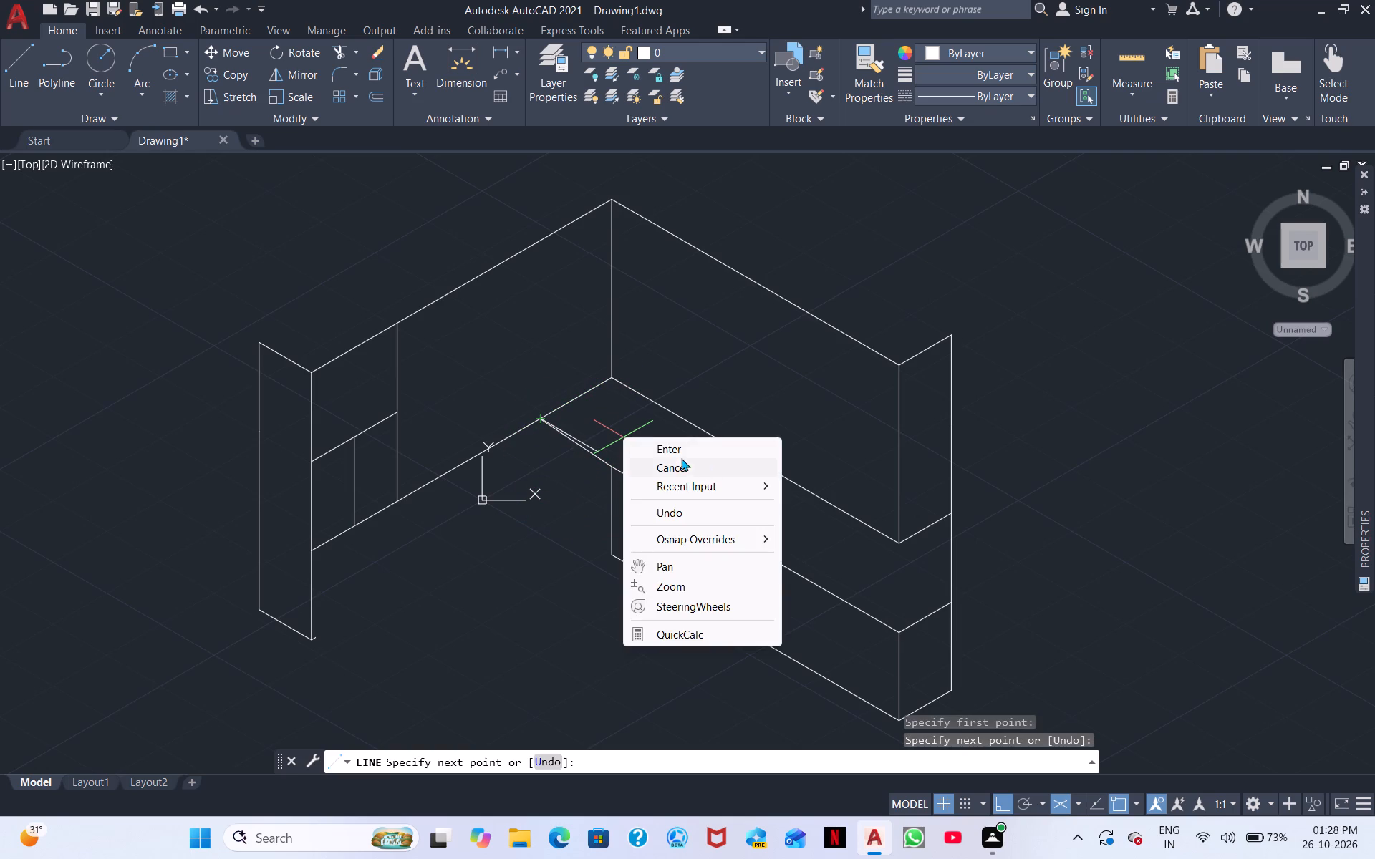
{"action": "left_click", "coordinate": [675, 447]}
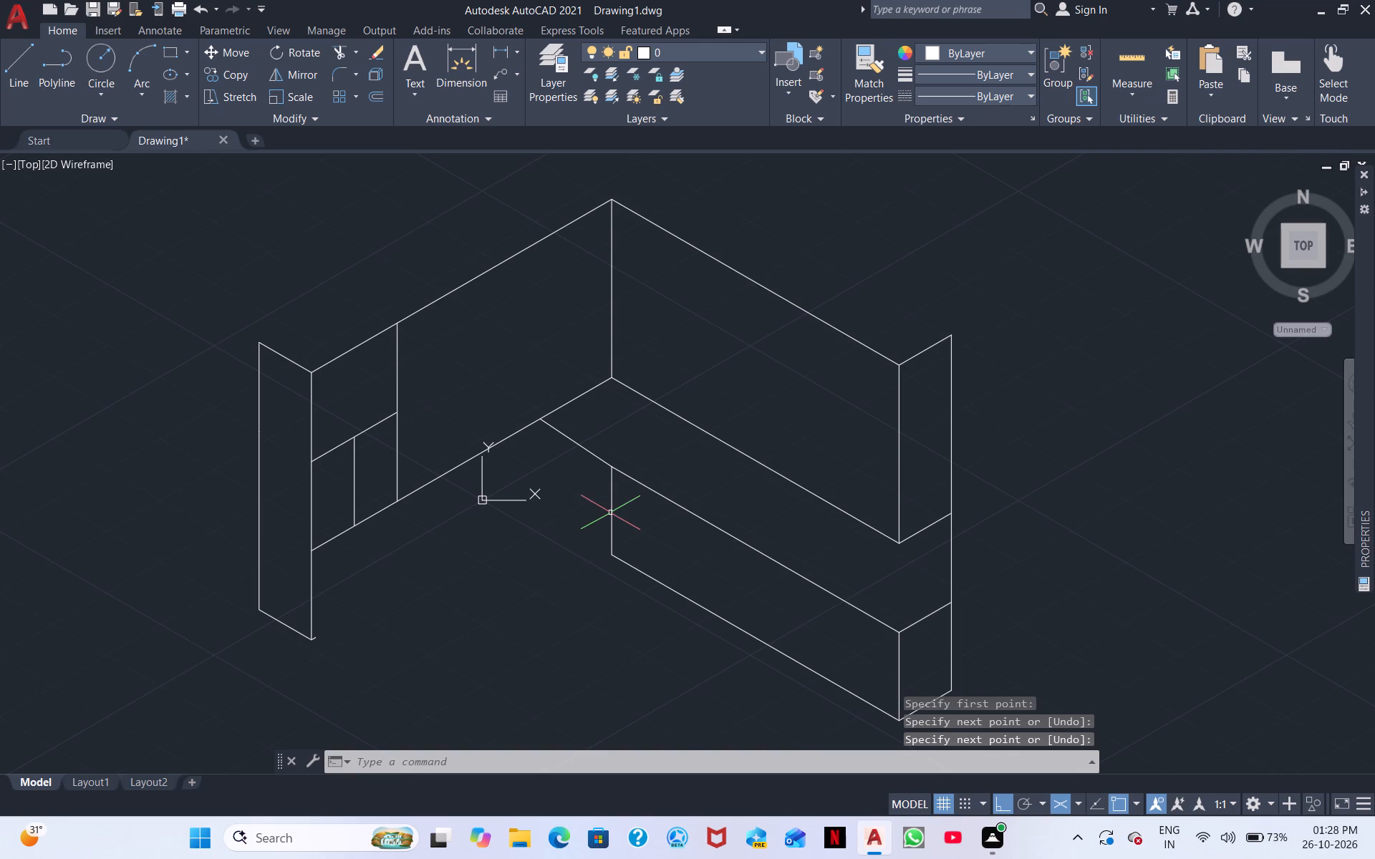
Erase the vertical edge at the low front panel's free end.
{"action": "left_click_drag", "start_coordinate": [628, 519], "coordinate": [618, 518]}
{"action": "left_click_drag", "start_coordinate": [614, 516], "coordinate": [580, 510]}
{"action": "left_click_drag", "start_coordinate": [619, 532], "coordinate": [579, 495]}
{"action": "right_click", "coordinate": [607, 524]}
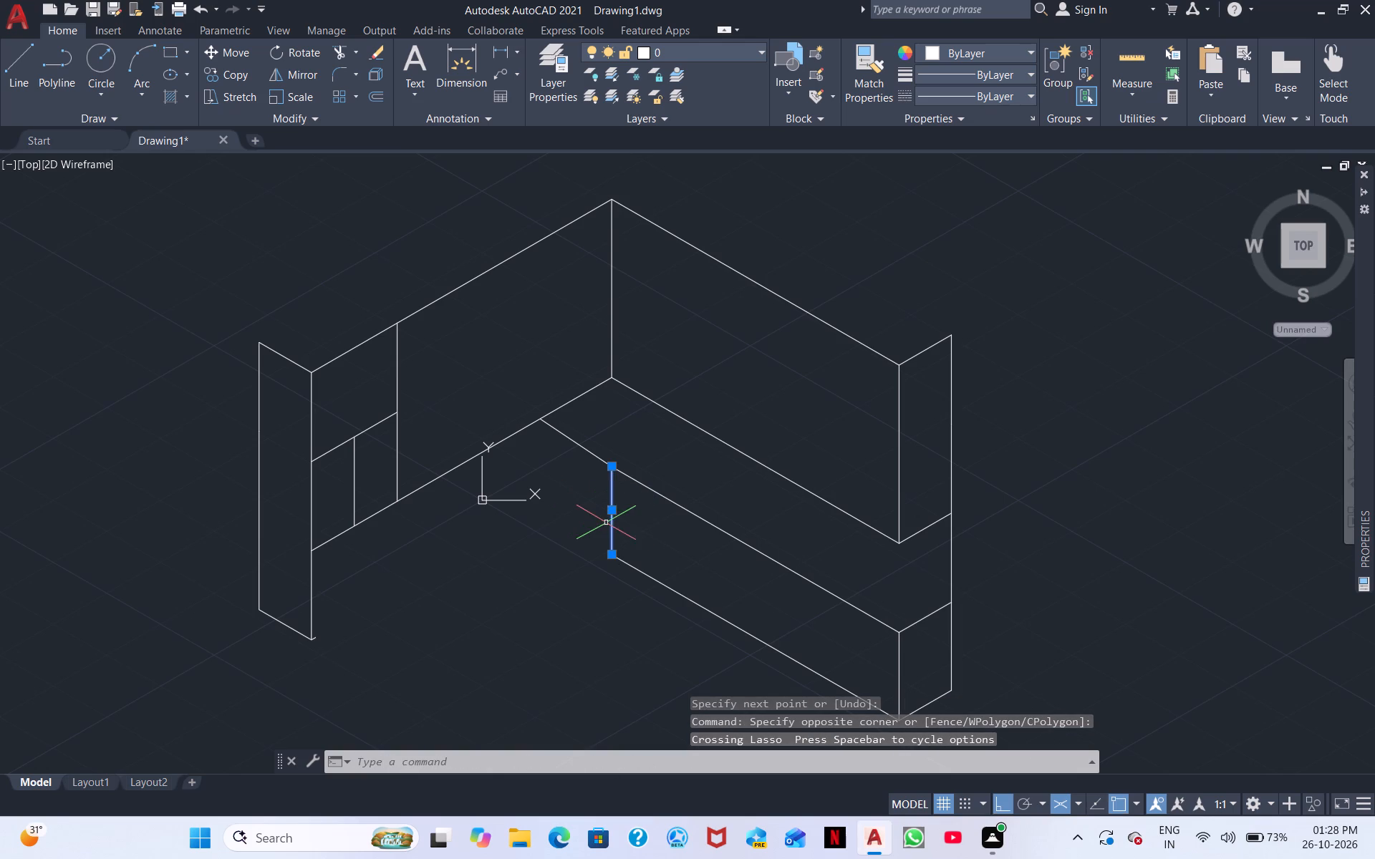
{"action": "left_click", "coordinate": [681, 183]}
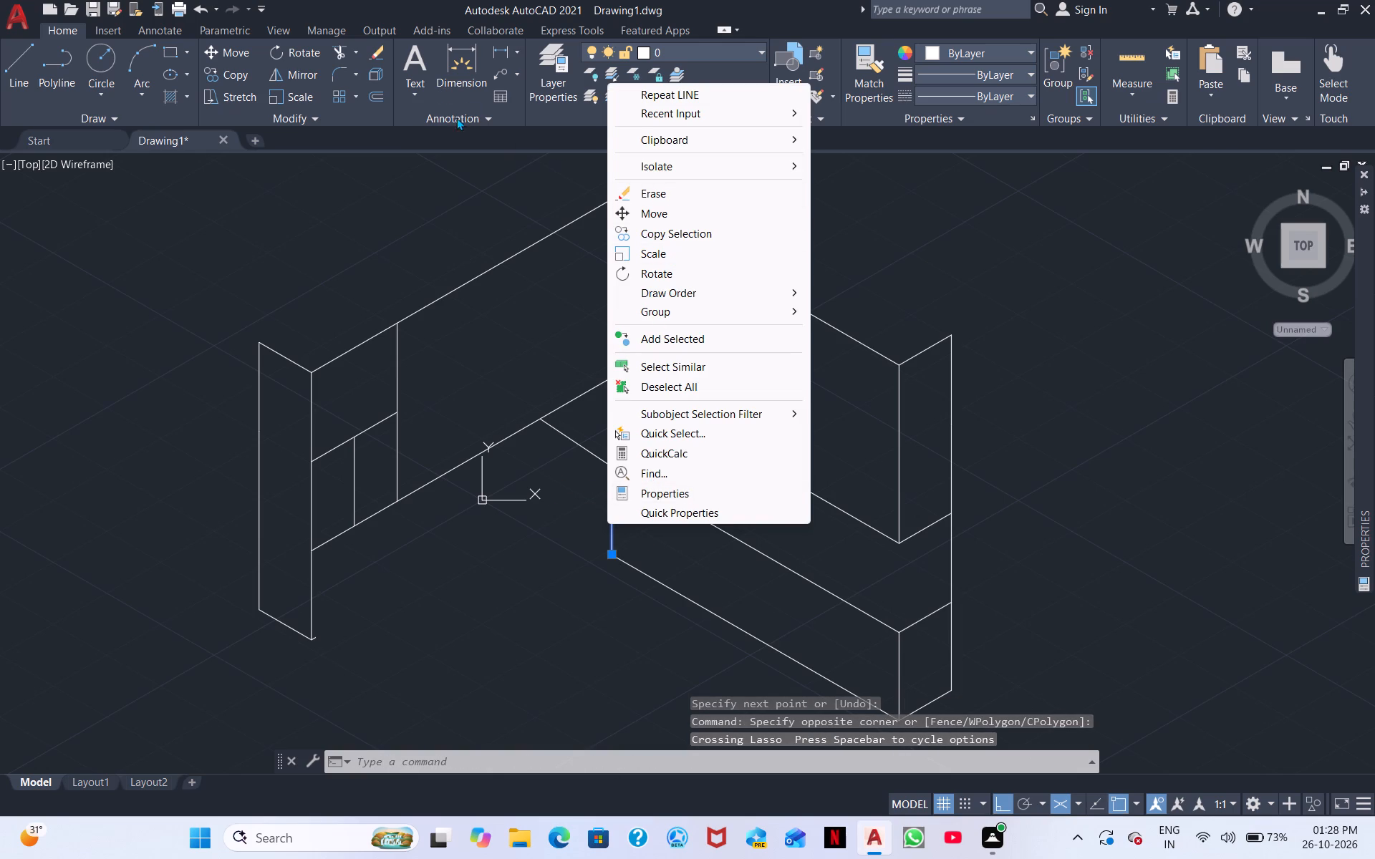
{"action": "left_click", "coordinate": [645, 190]}
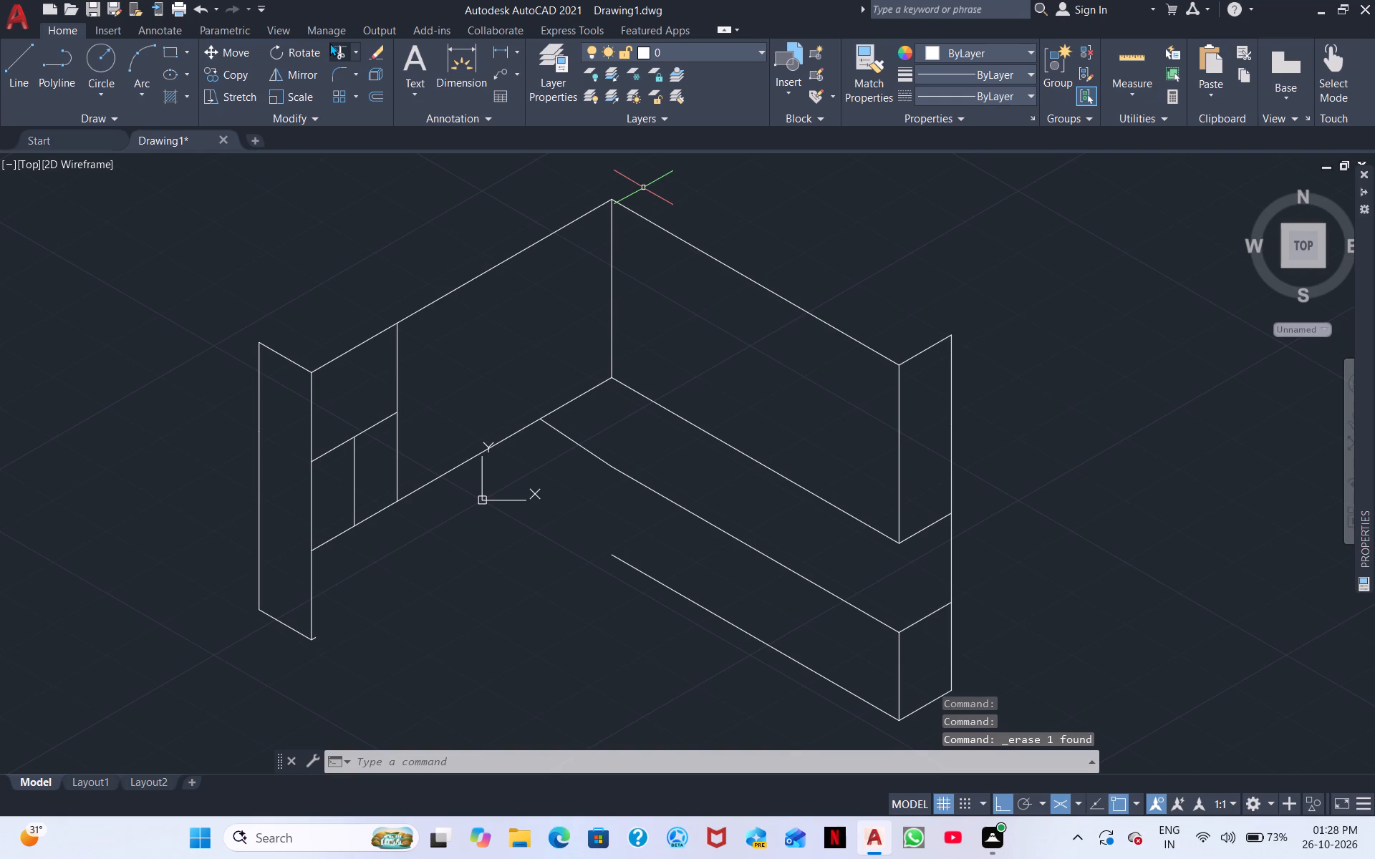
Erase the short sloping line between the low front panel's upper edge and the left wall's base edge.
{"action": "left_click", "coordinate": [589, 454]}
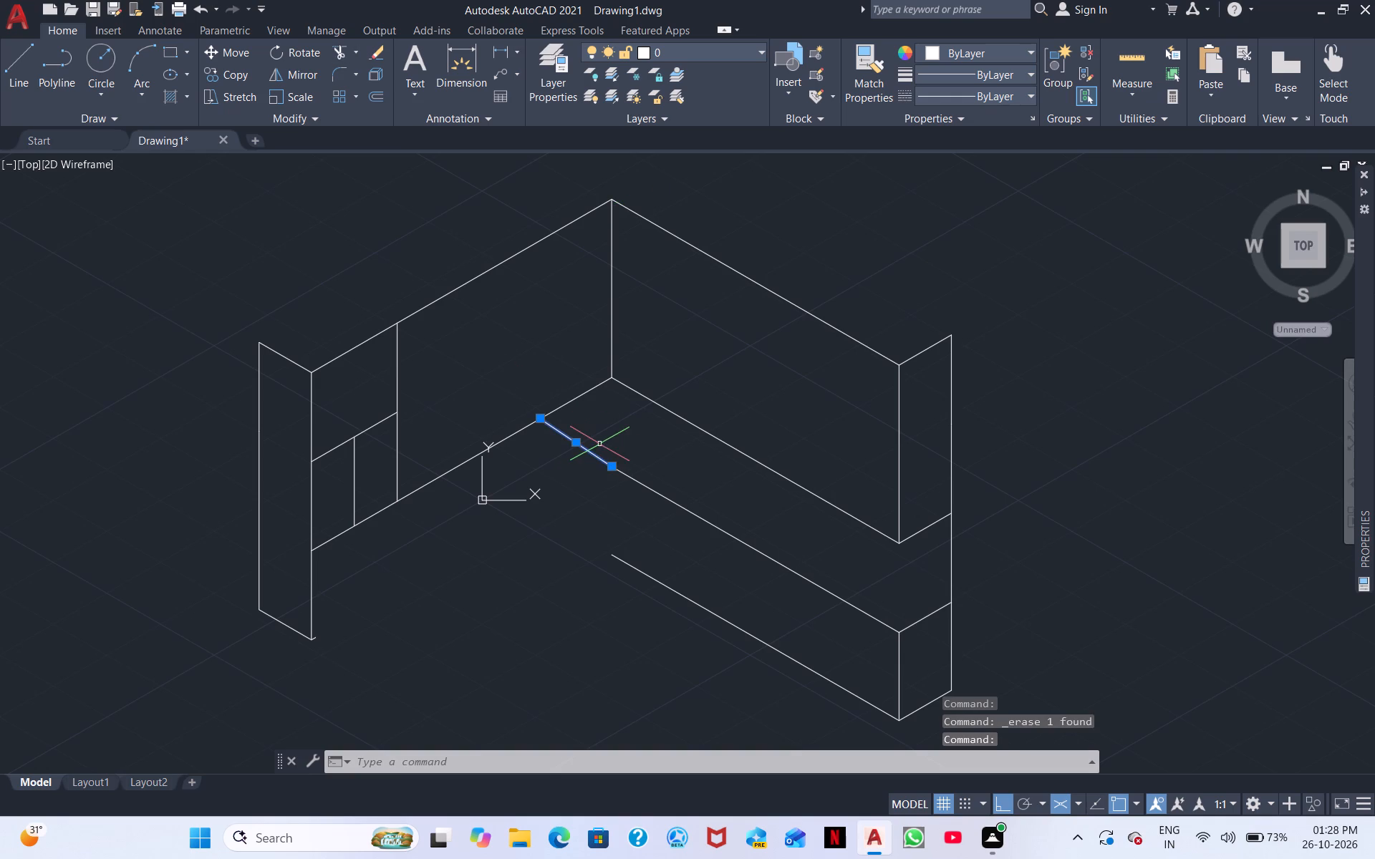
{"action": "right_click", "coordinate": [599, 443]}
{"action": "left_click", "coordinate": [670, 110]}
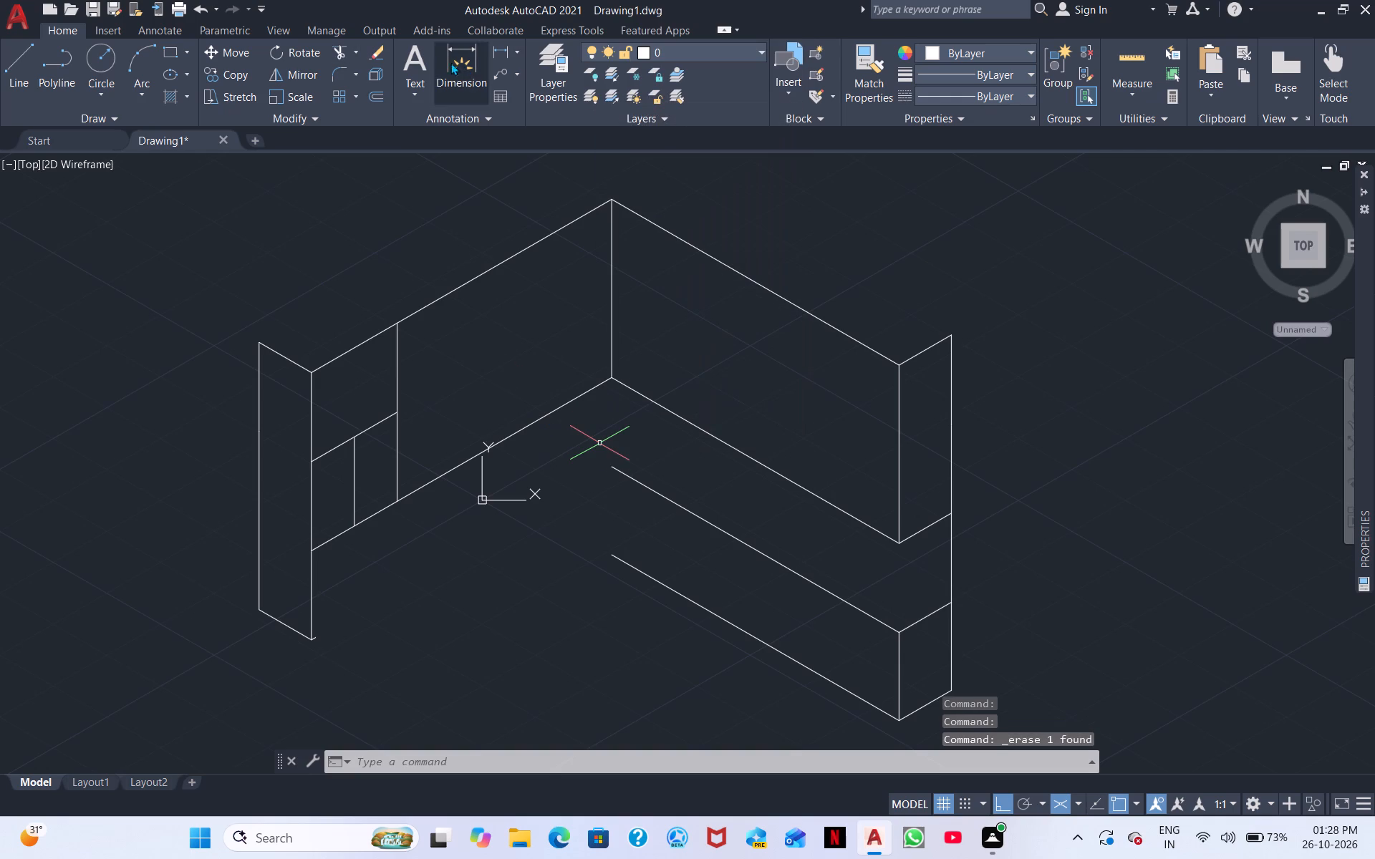
Extend the low front panel's upper and lower long edges to the left wall's base edge.
{"action": "left_click", "coordinate": [342, 55]}
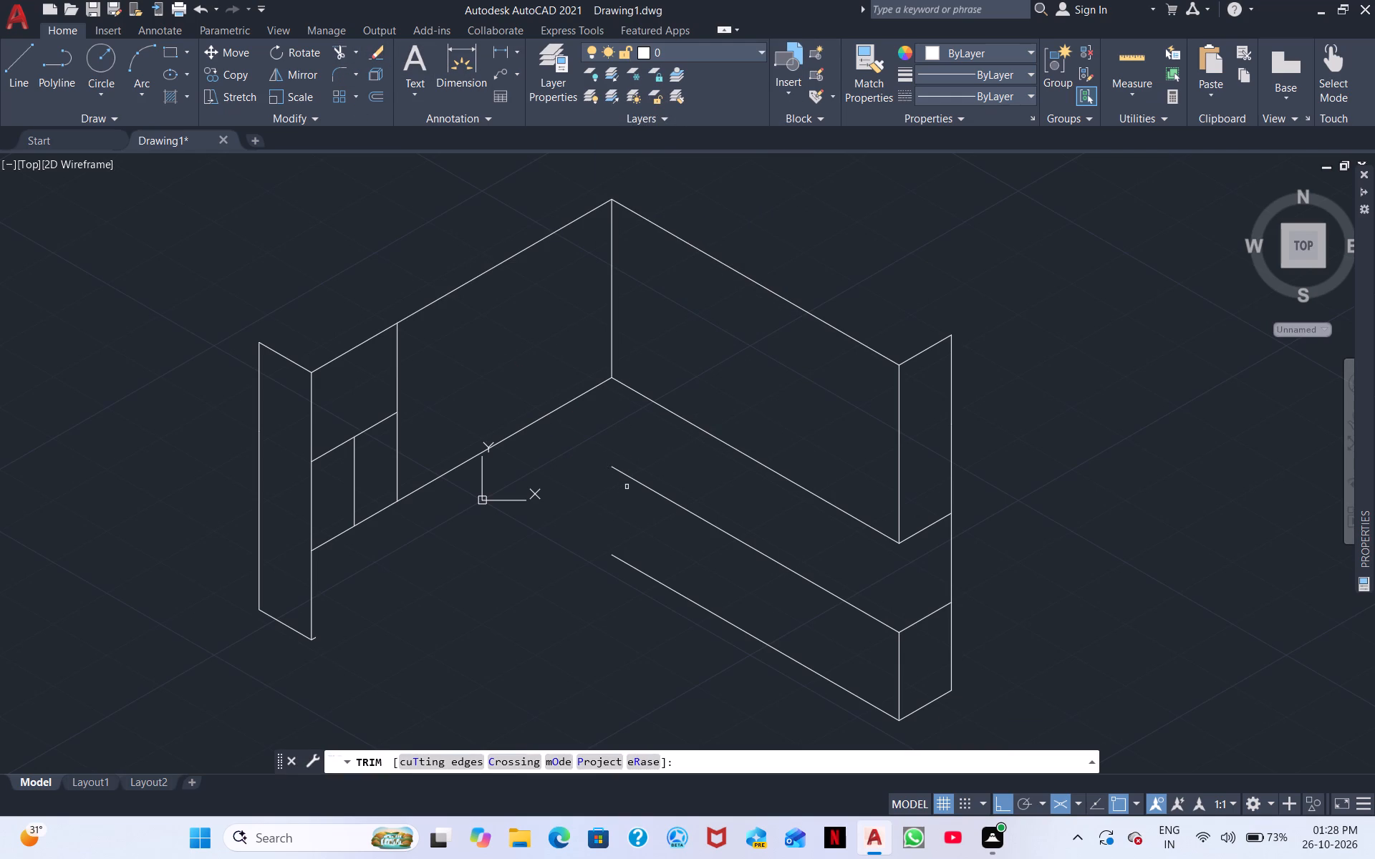
{"action": "left_click", "coordinate": [641, 480], "text": "shift"}
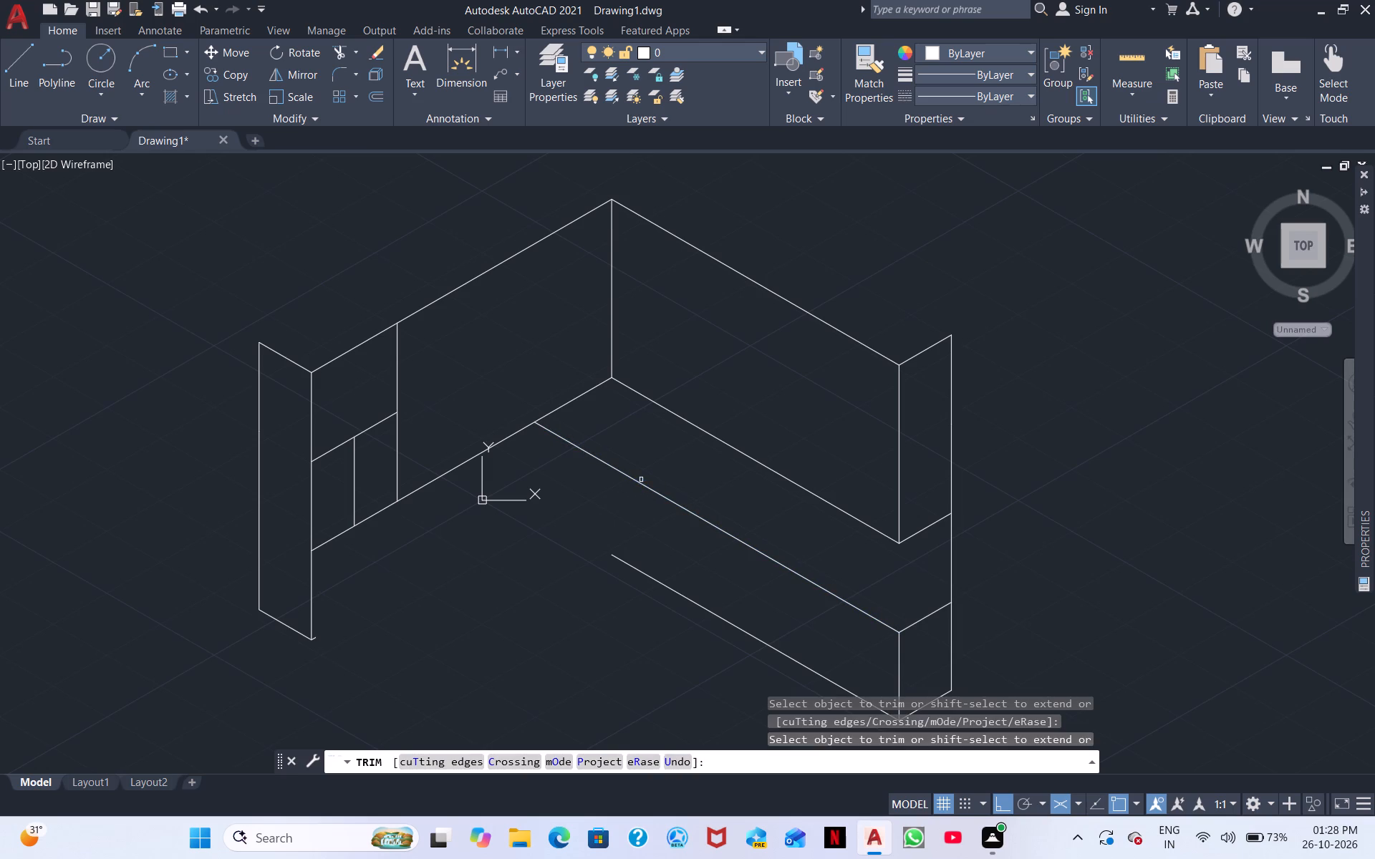
{"action": "left_click", "coordinate": [627, 564], "text": "shift"}
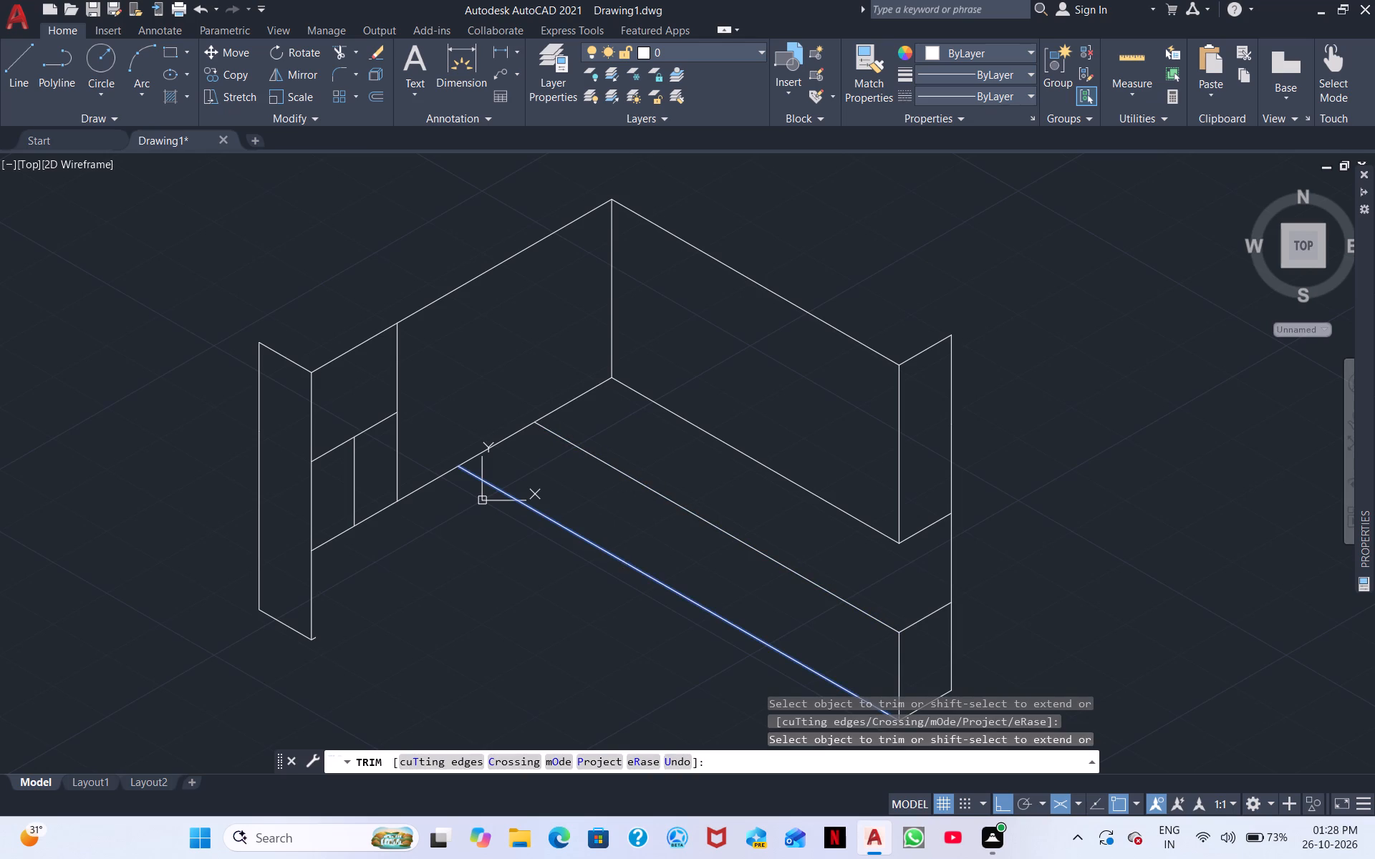
{"action": "right_click", "coordinate": [522, 589]}
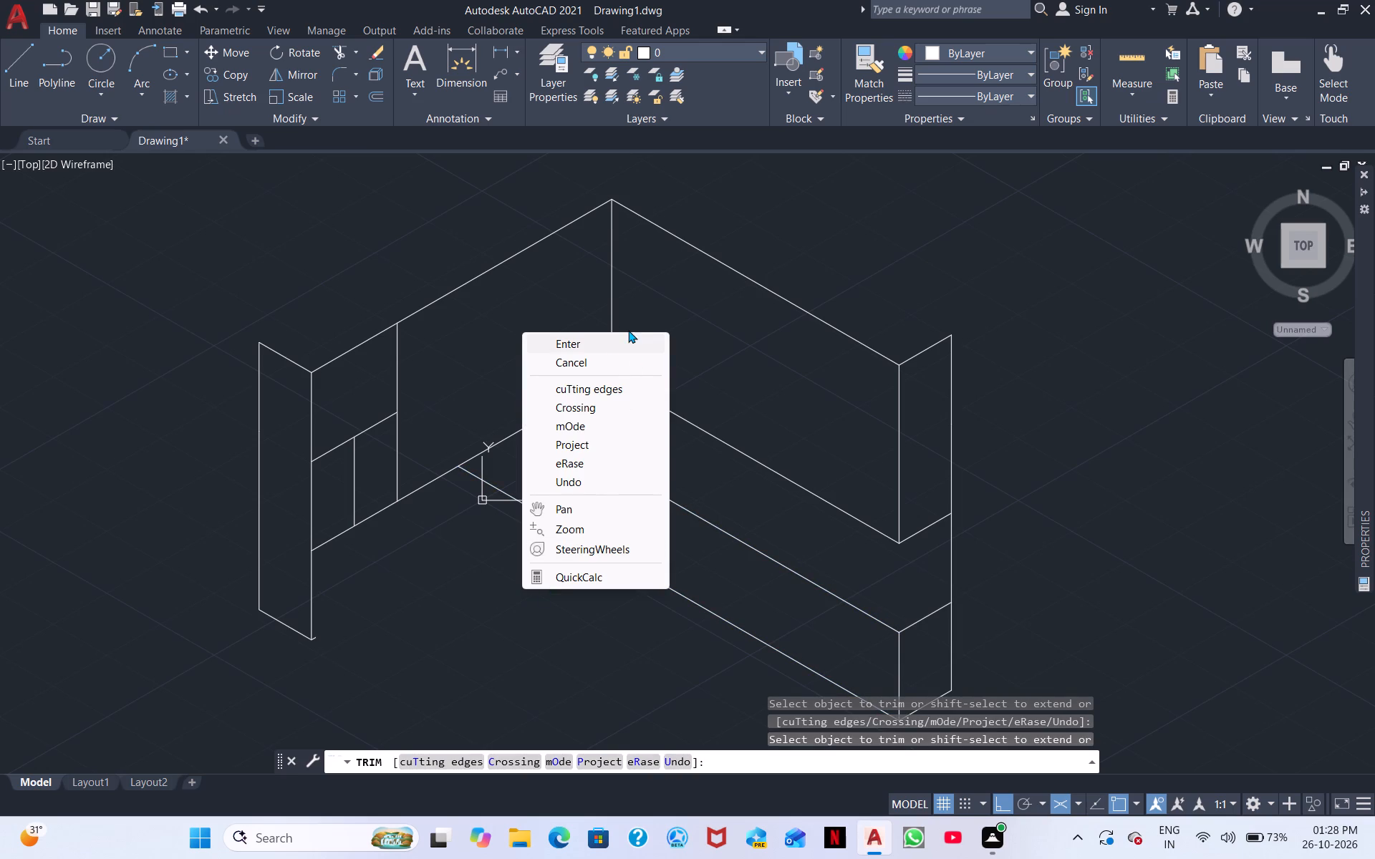
{"action": "left_click", "coordinate": [606, 344]}
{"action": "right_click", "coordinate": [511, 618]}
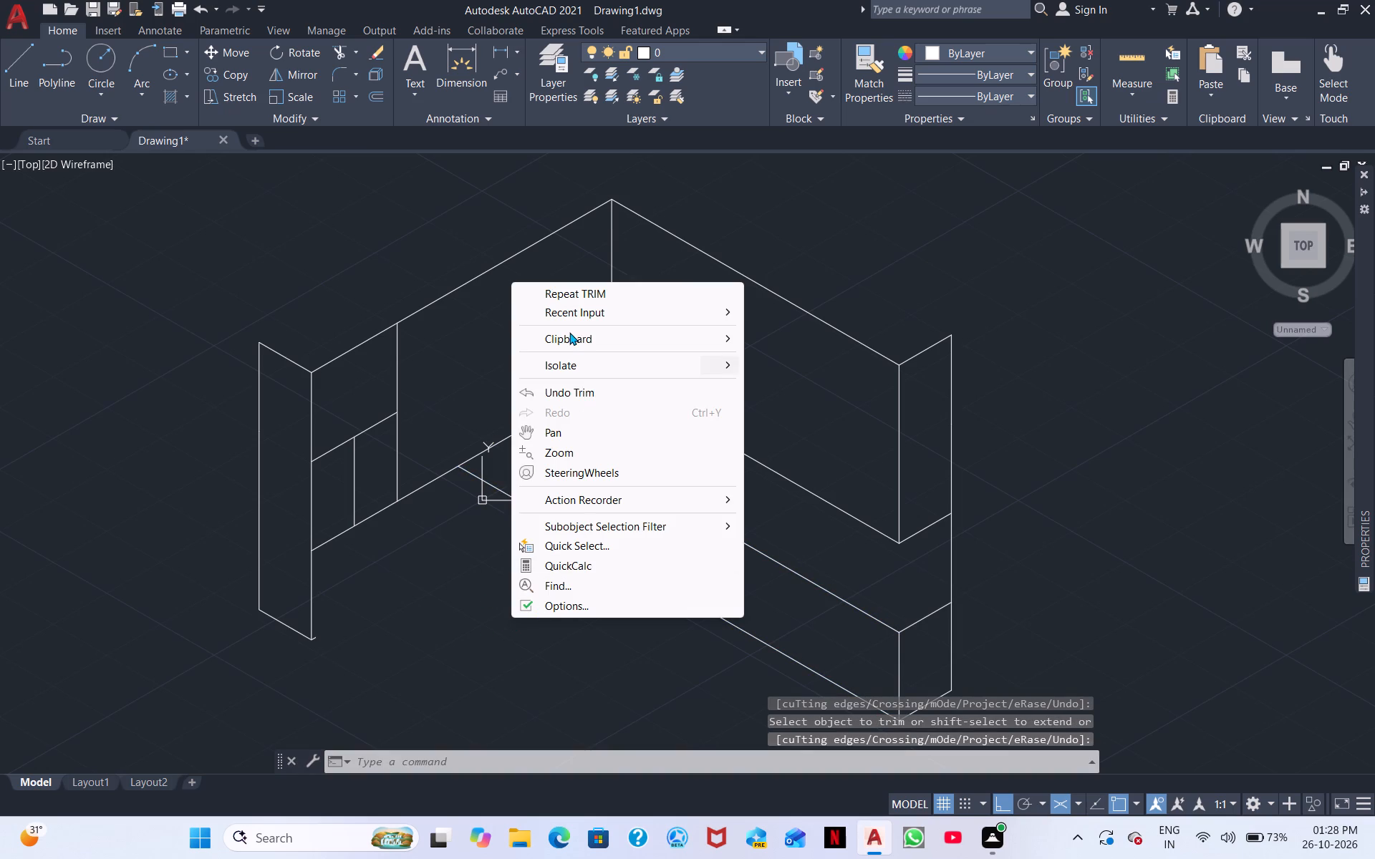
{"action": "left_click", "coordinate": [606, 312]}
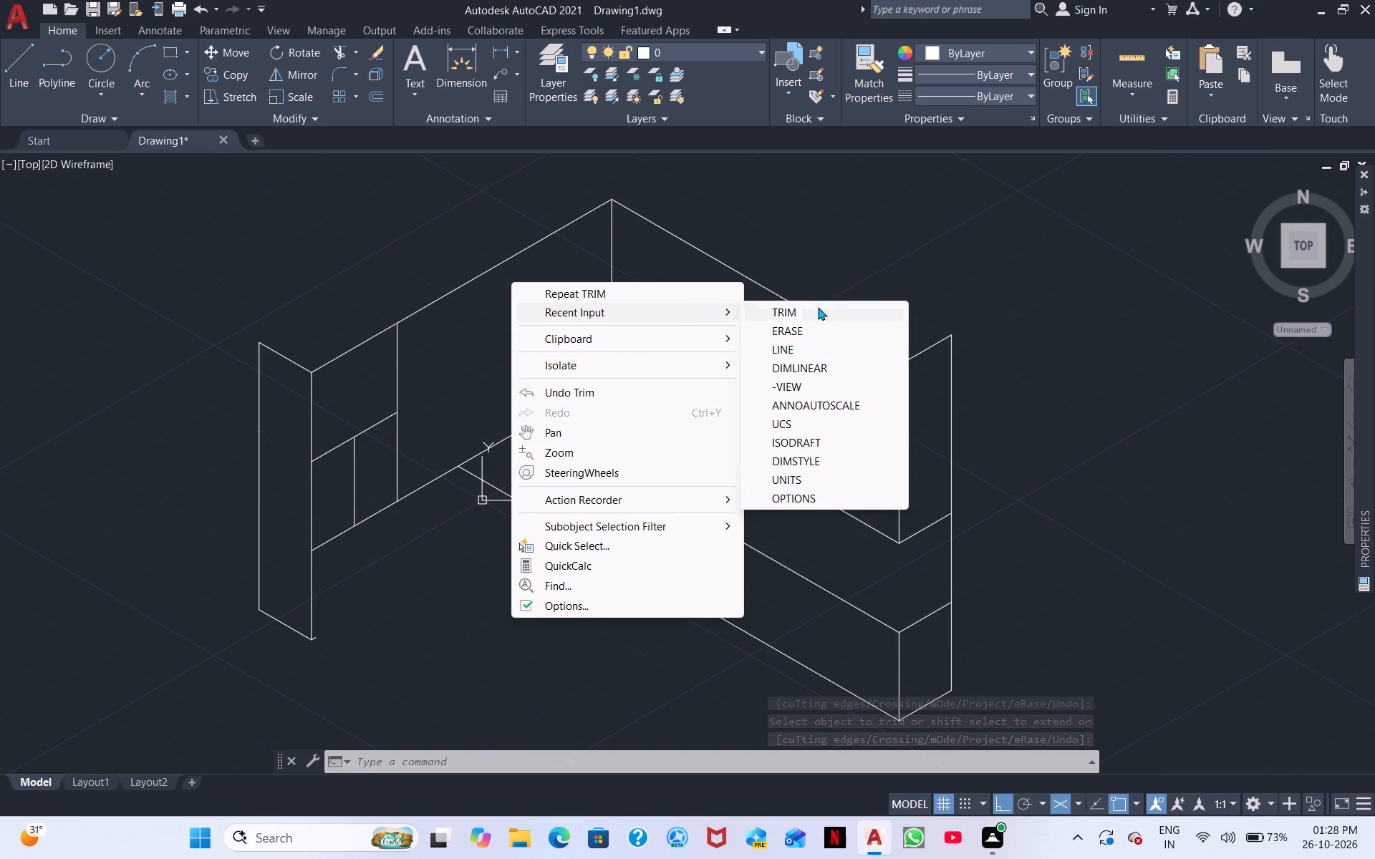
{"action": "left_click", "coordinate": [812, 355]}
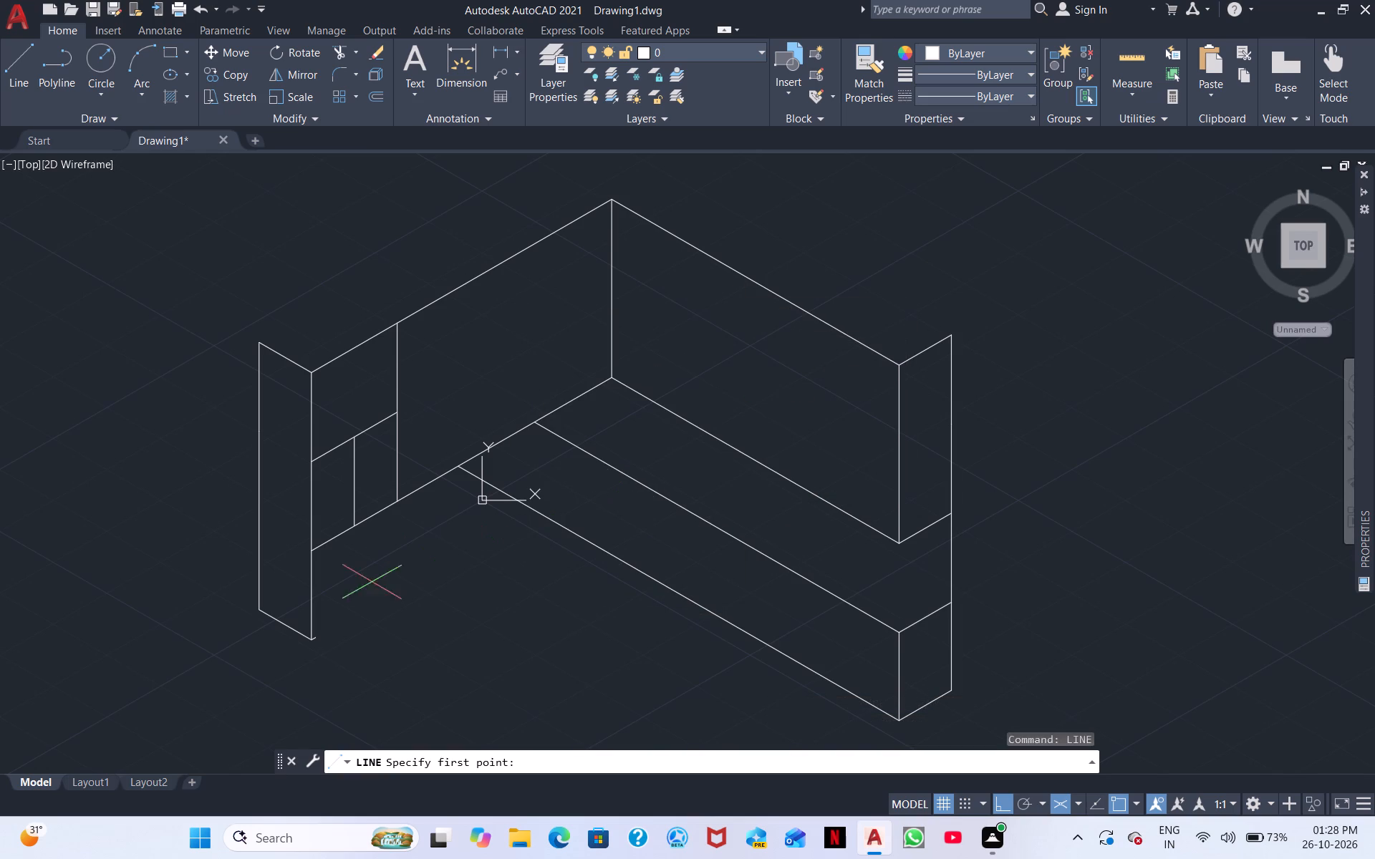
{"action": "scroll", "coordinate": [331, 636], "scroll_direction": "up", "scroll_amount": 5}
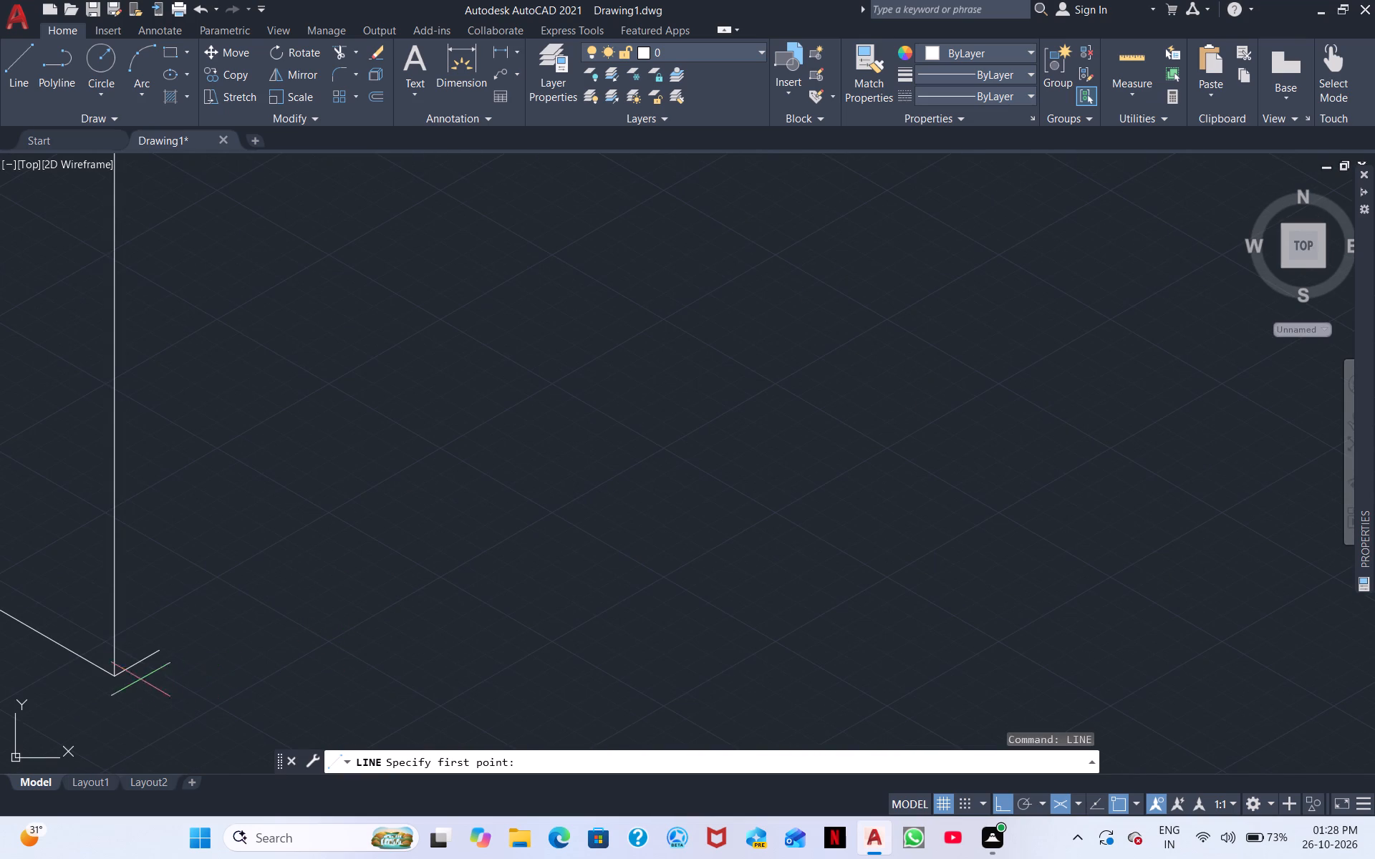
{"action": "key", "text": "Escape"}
Erase the short stub line at the narrow end panel's inner lower corner.
{"action": "left_click", "coordinate": [228, 691]}
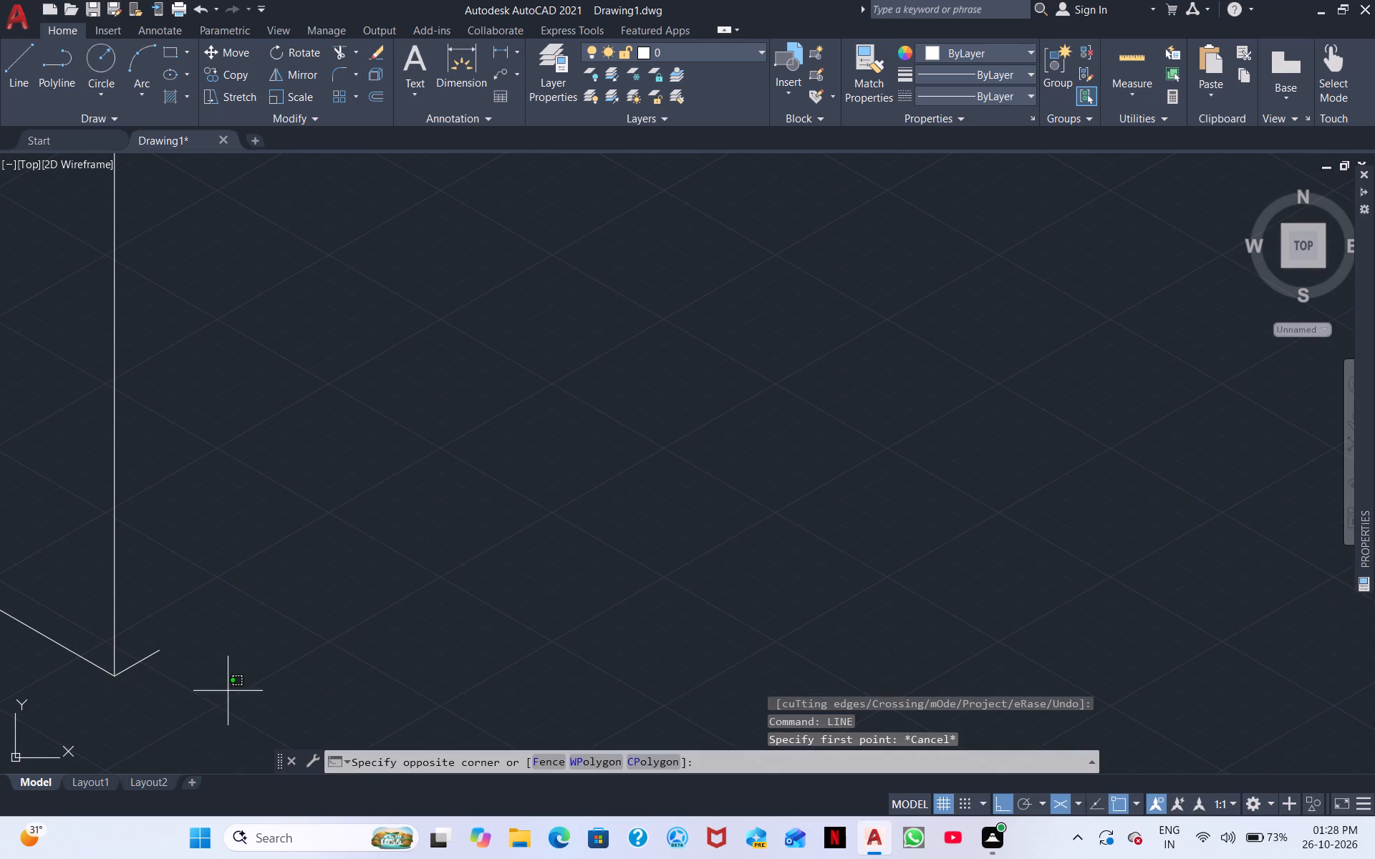
{"action": "left_click", "coordinate": [146, 622]}
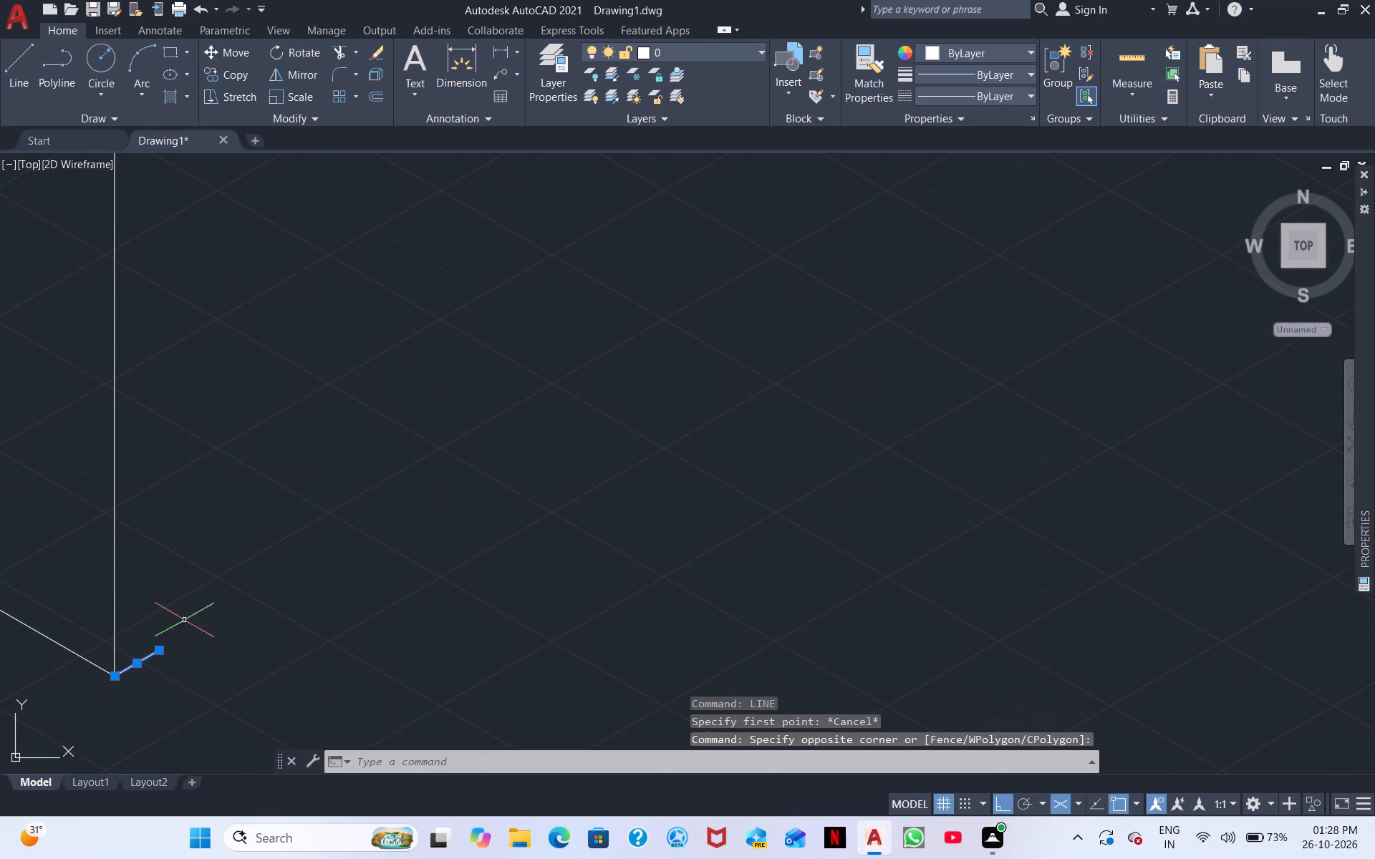
{"action": "right_click", "coordinate": [412, 583]}
{"action": "left_click", "coordinate": [519, 251]}
Draw a line from the narrow end panel's inner lower corner, parallel to the left wall's base, to the front panel's extended lower edge.
{"action": "right_click", "coordinate": [540, 513]}
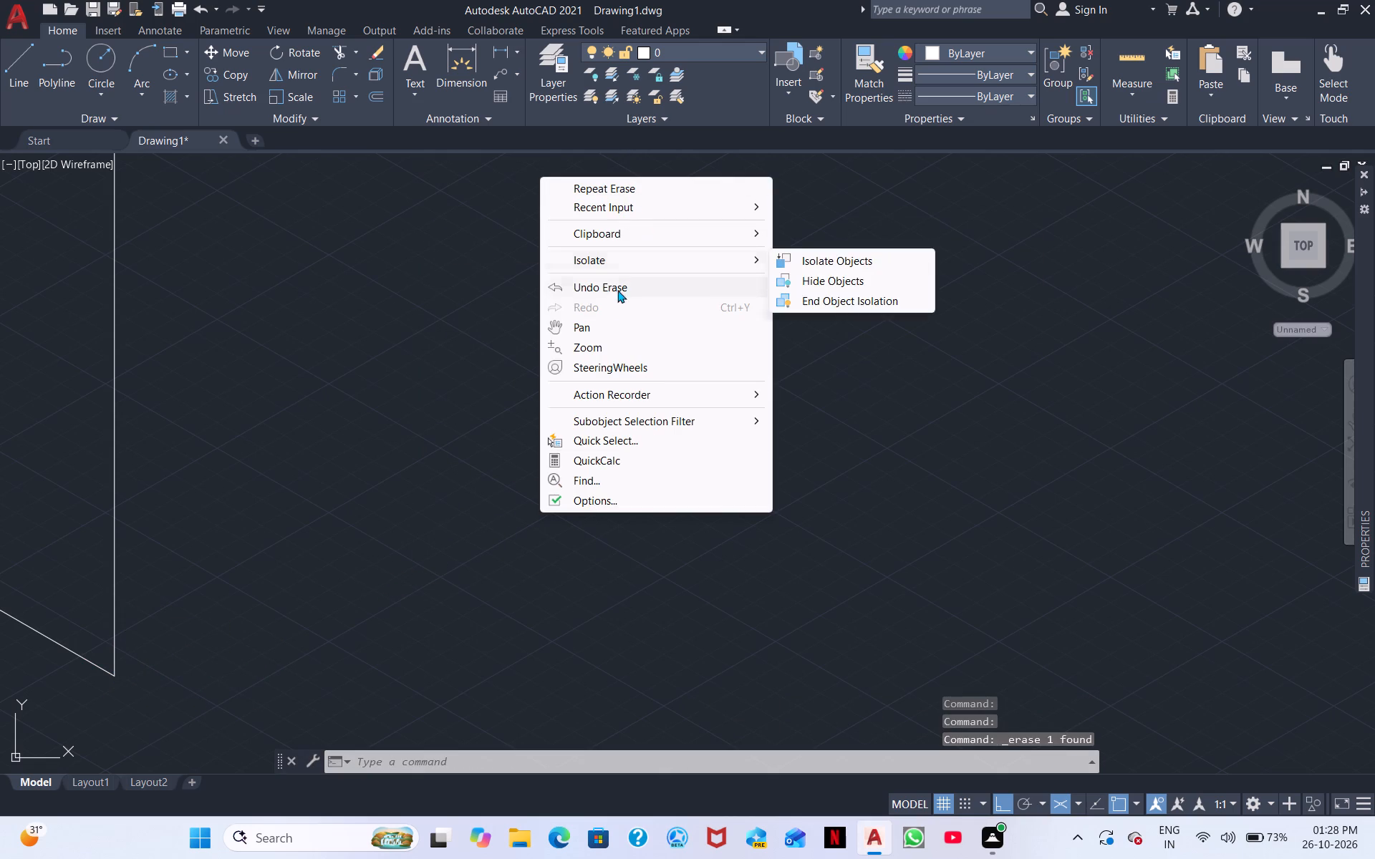
{"action": "left_click", "coordinate": [663, 209]}
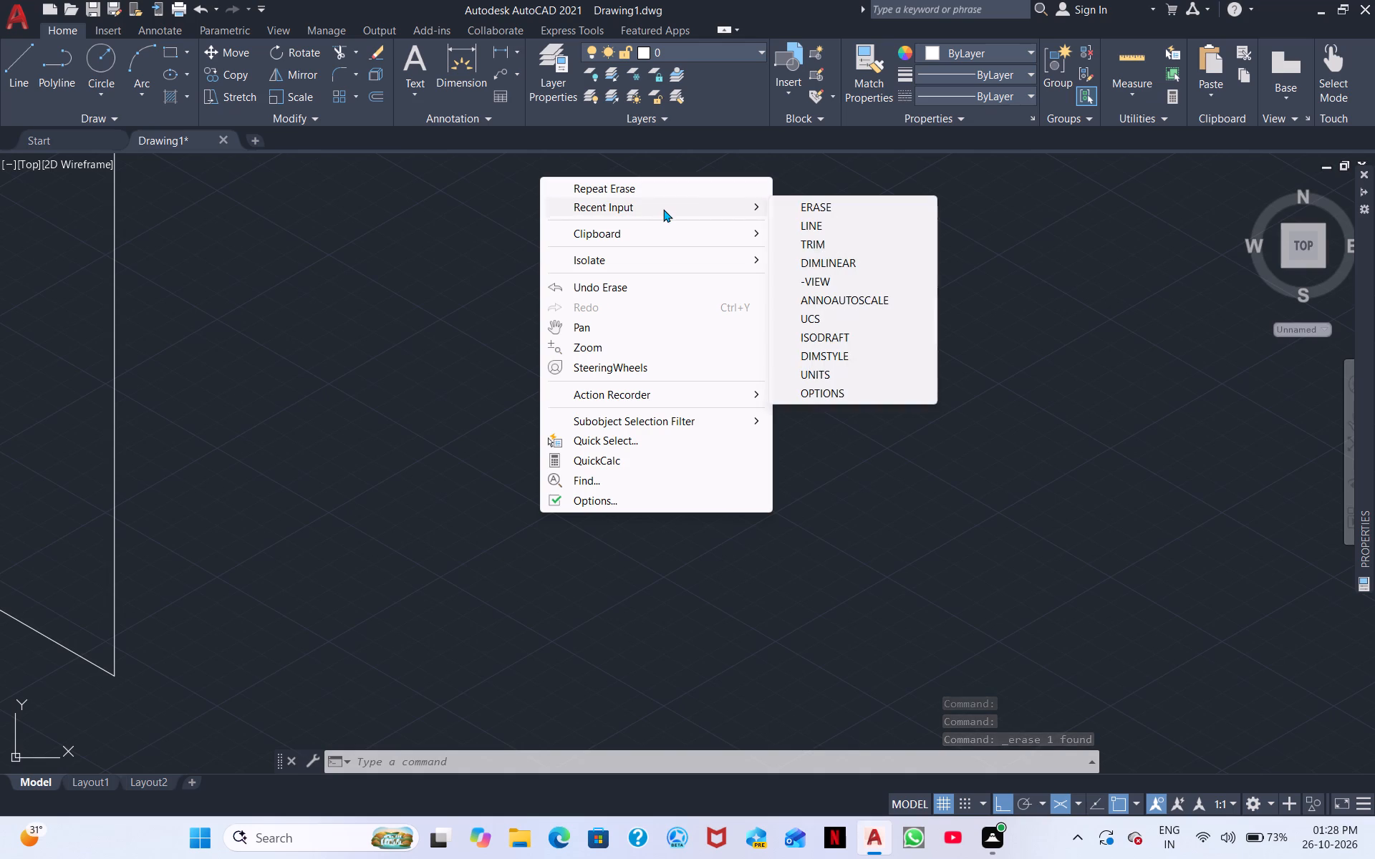
{"action": "left_click", "coordinate": [854, 228]}
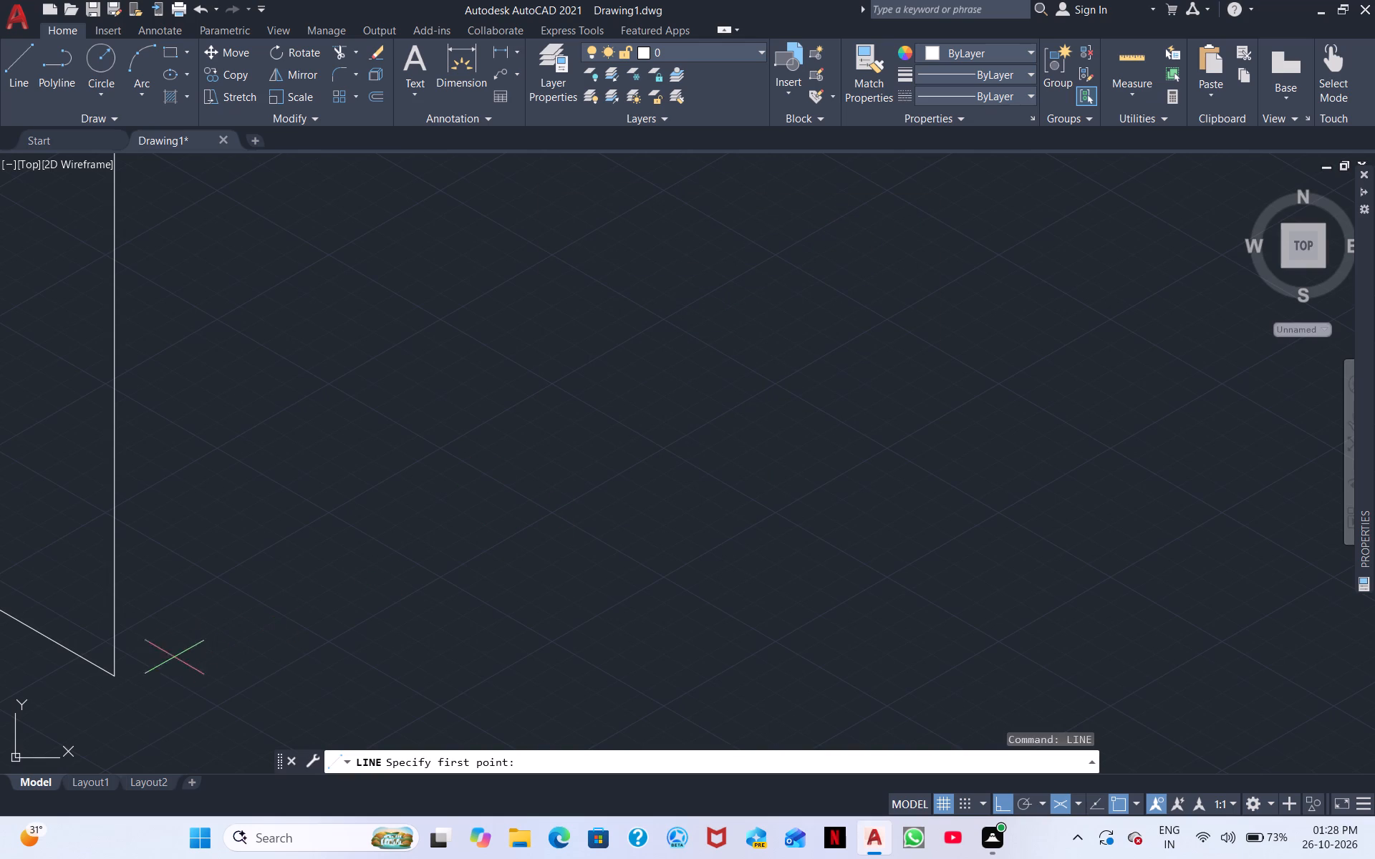
{"action": "left_click", "coordinate": [112, 675]}
{"action": "scroll", "coordinate": [849, 291], "scroll_direction": "down", "scroll_amount": 3}
{"action": "middle_click_drag", "start_coordinate": [821, 325], "coordinate": [801, 353]}
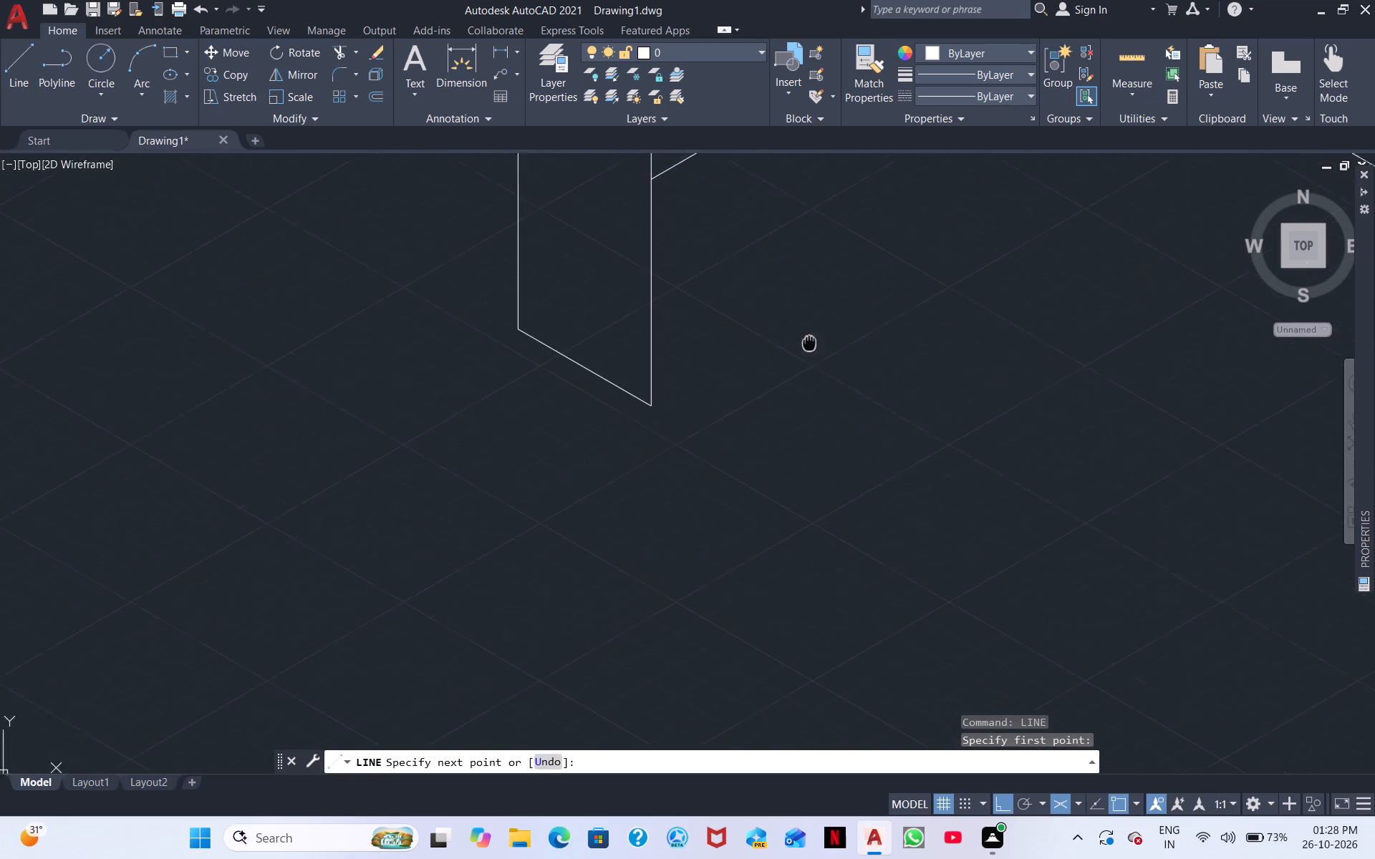
{"action": "middle_click_drag", "start_coordinate": [801, 353], "coordinate": [469, 698]}
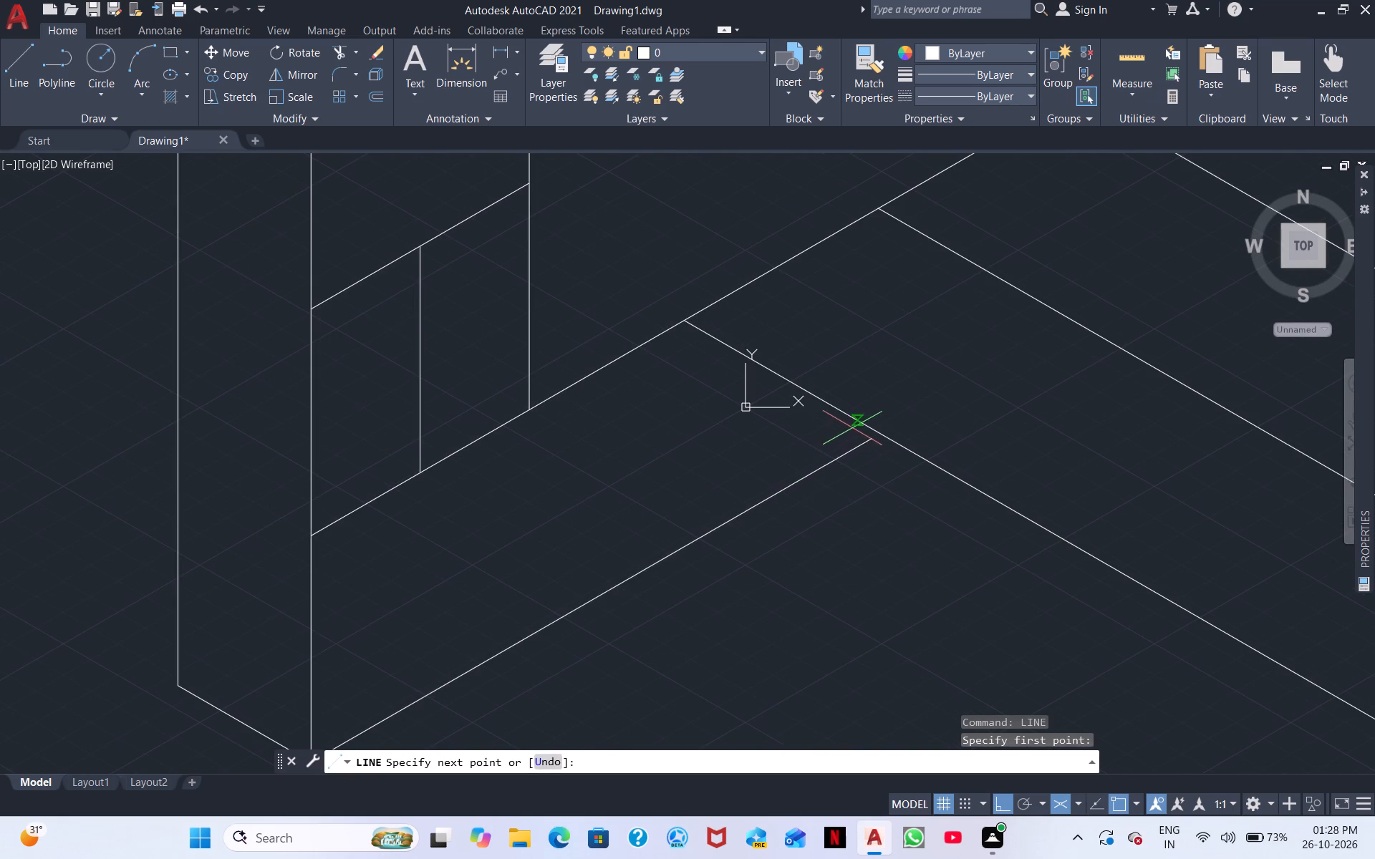
{"action": "left_click", "coordinate": [874, 430]}
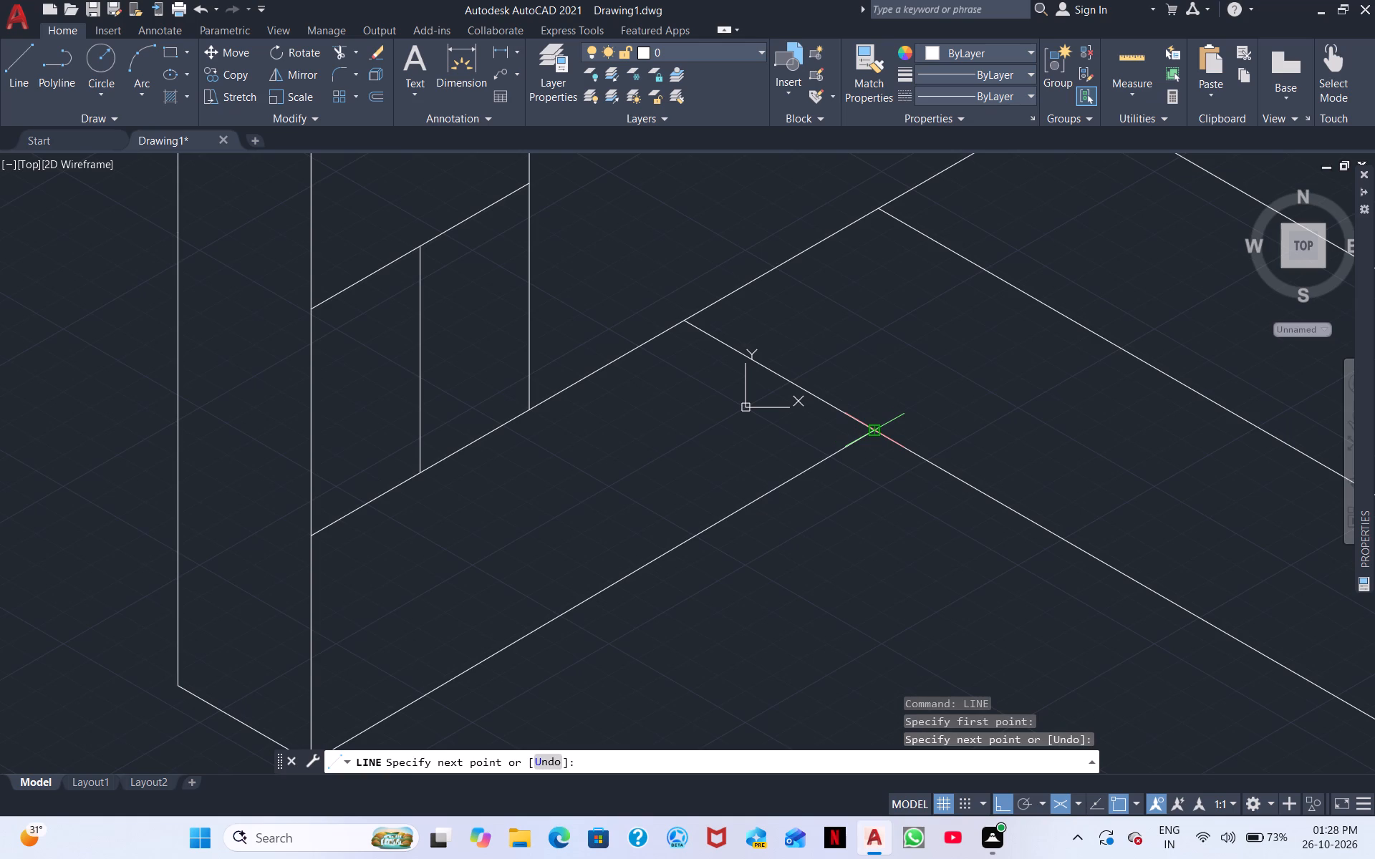
{"action": "key", "text": "Escape"}
Draw a line from the front panel's upper edge at the left wall's base down to the corner where the two lower front edges meet.
{"action": "scroll", "coordinate": [865, 434], "scroll_direction": "down", "scroll_amount": 3}
{"action": "middle_click_drag", "start_coordinate": [918, 482], "coordinate": [913, 487]}
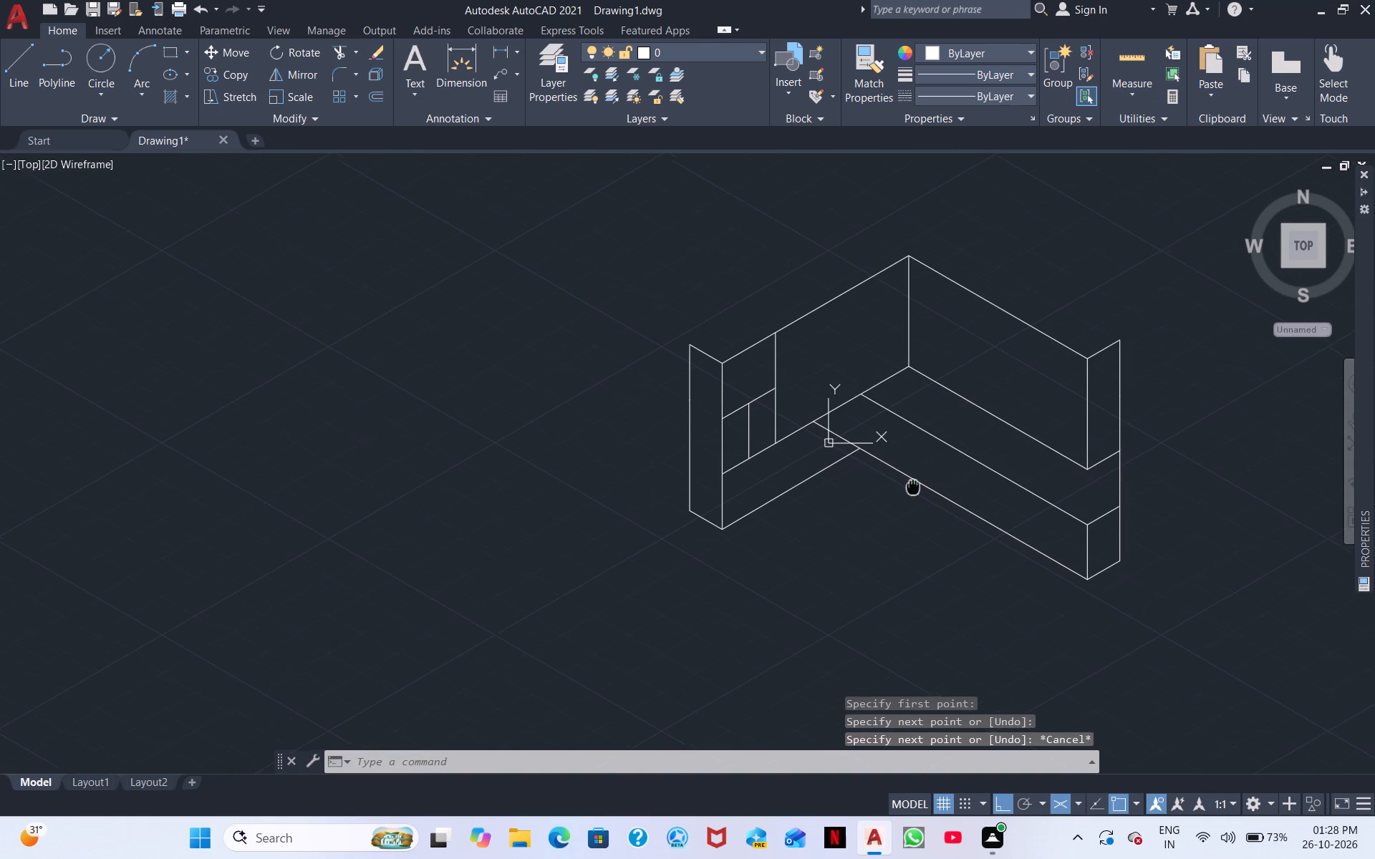
{"action": "middle_click_drag", "start_coordinate": [913, 487], "coordinate": [727, 618]}
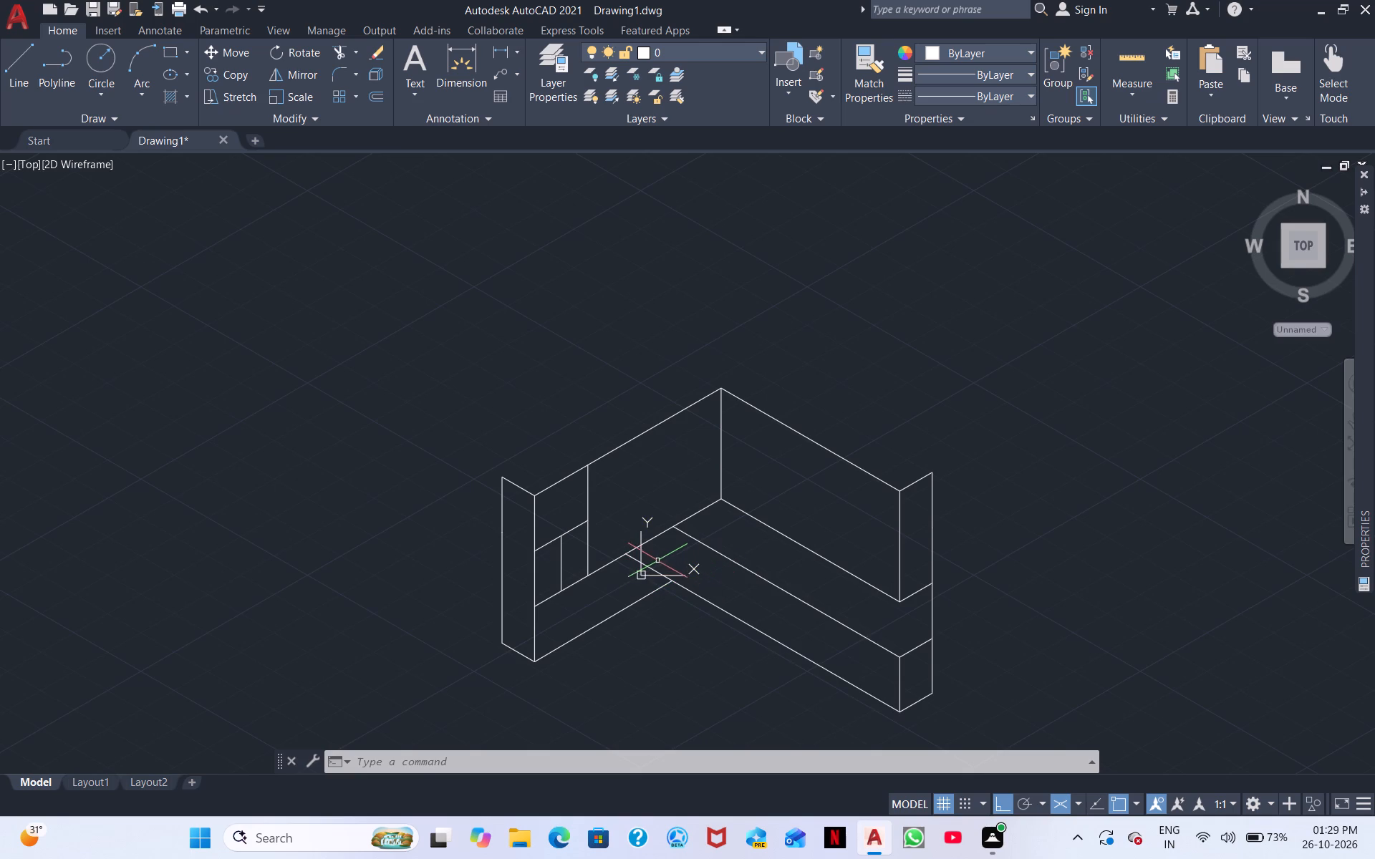
{"action": "scroll", "coordinate": [657, 562], "scroll_direction": "up", "scroll_amount": 3}
{"action": "right_click_drag", "start_coordinate": [771, 520], "coordinate": [761, 535]}
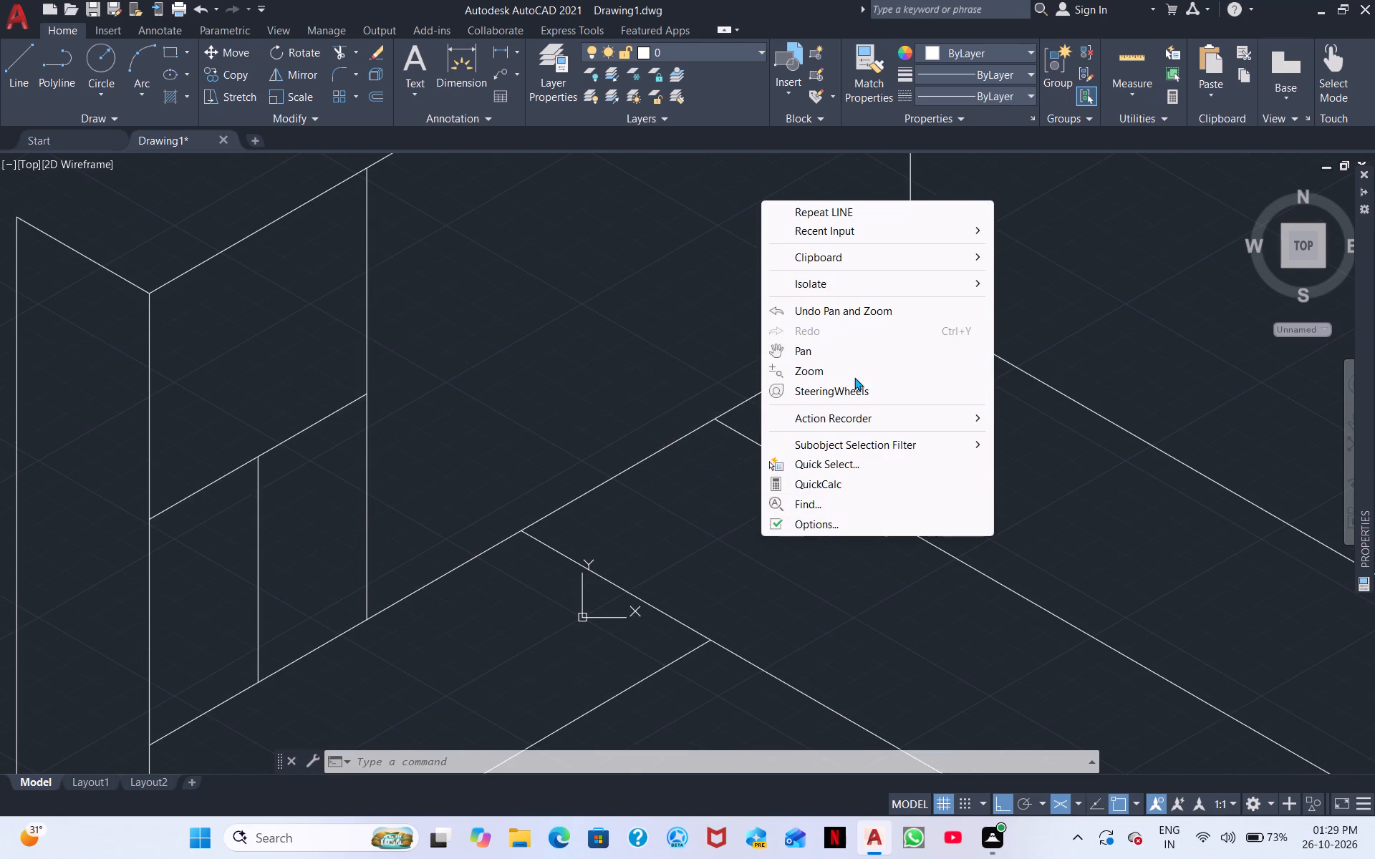
{"action": "left_click", "coordinate": [832, 212]}
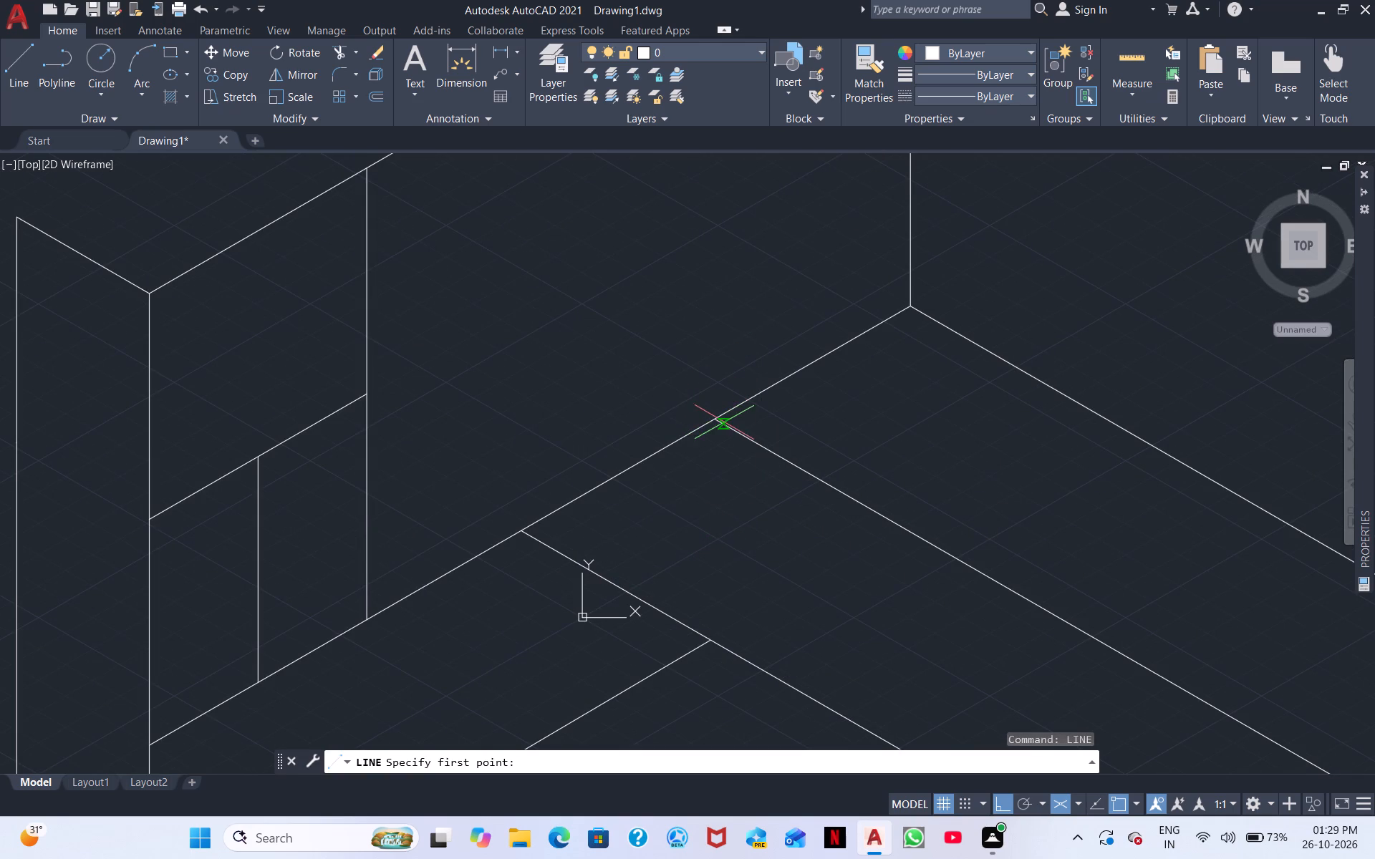
{"action": "left_click", "coordinate": [718, 417]}
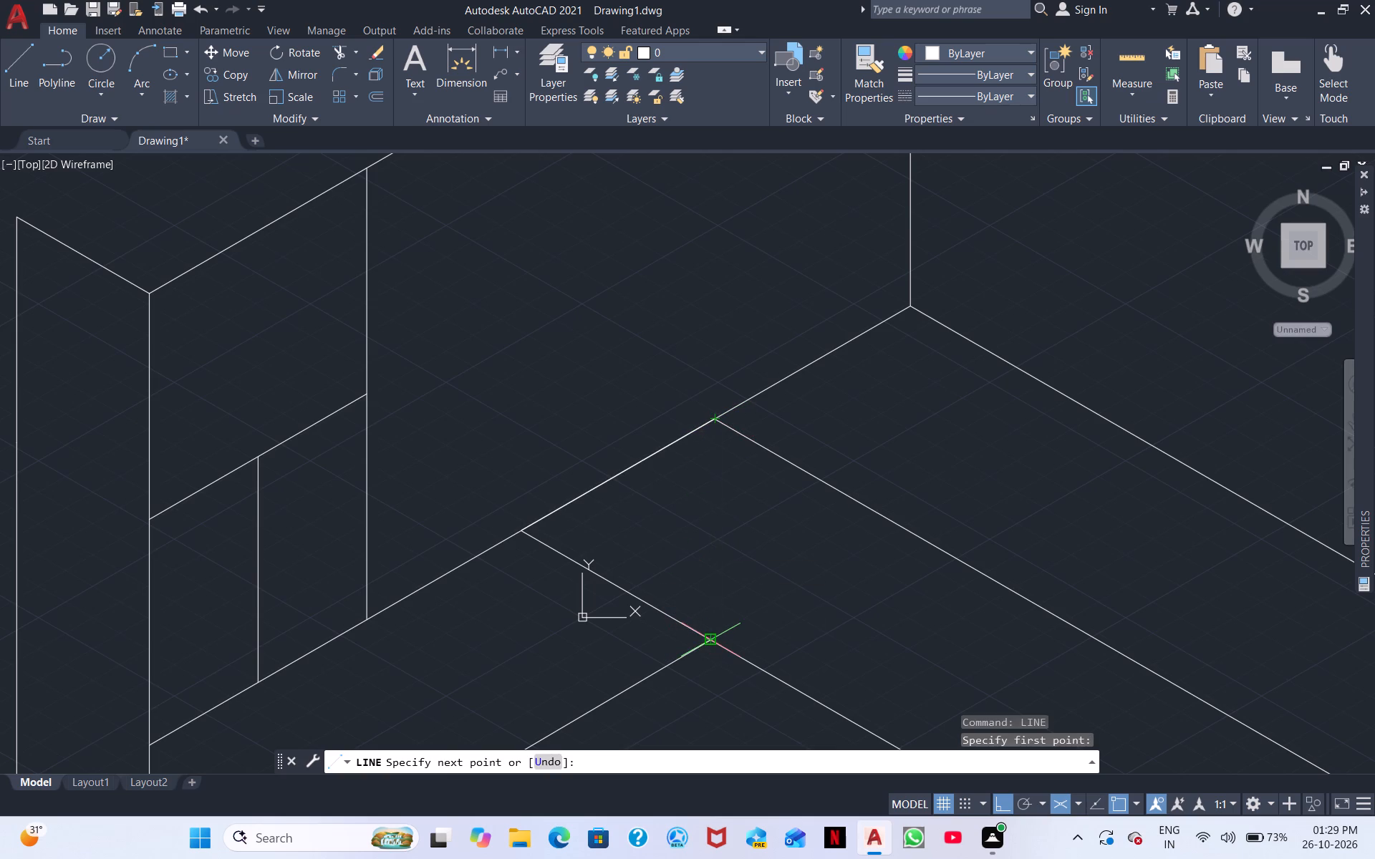
{"action": "left_click", "coordinate": [706, 640]}
{"action": "right_click", "coordinate": [846, 594]}
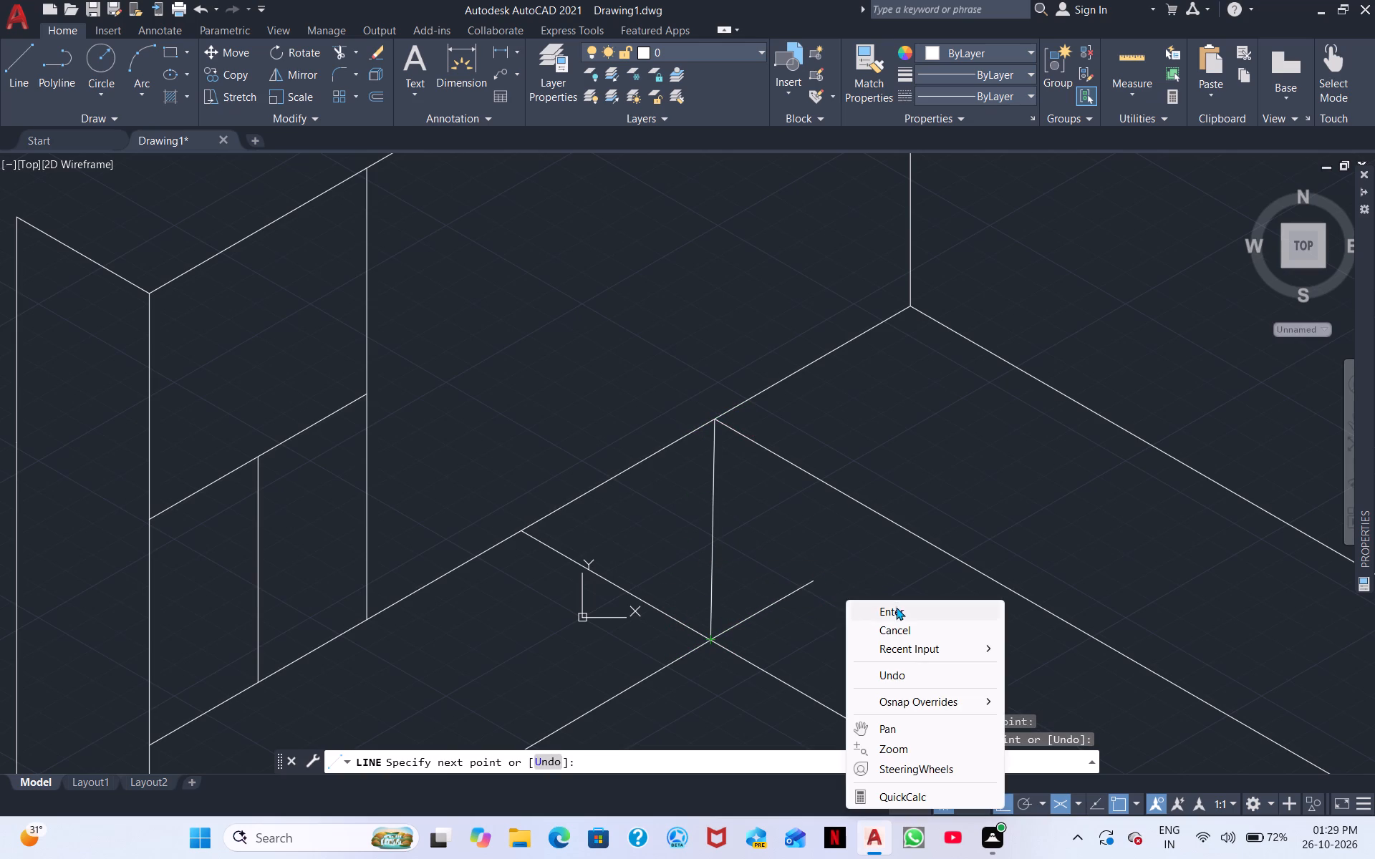
{"action": "left_click", "coordinate": [896, 607]}
{"action": "scroll", "coordinate": [695, 577], "scroll_direction": "down", "scroll_amount": 2}
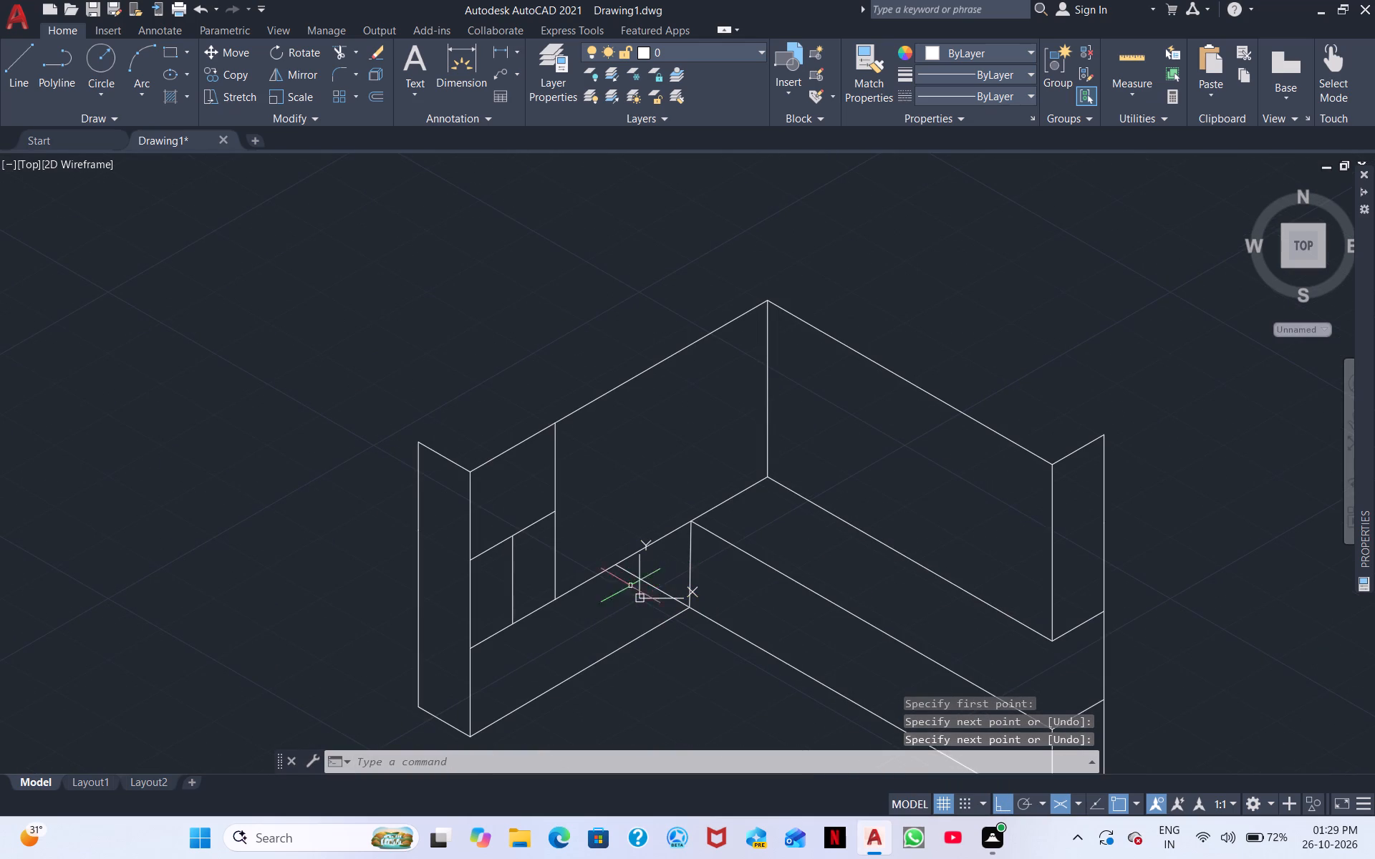
Trim the excess of the front panel's lower edge between the new inner lower corner and the left wall's base edge.
{"action": "left_click", "coordinate": [344, 52]}
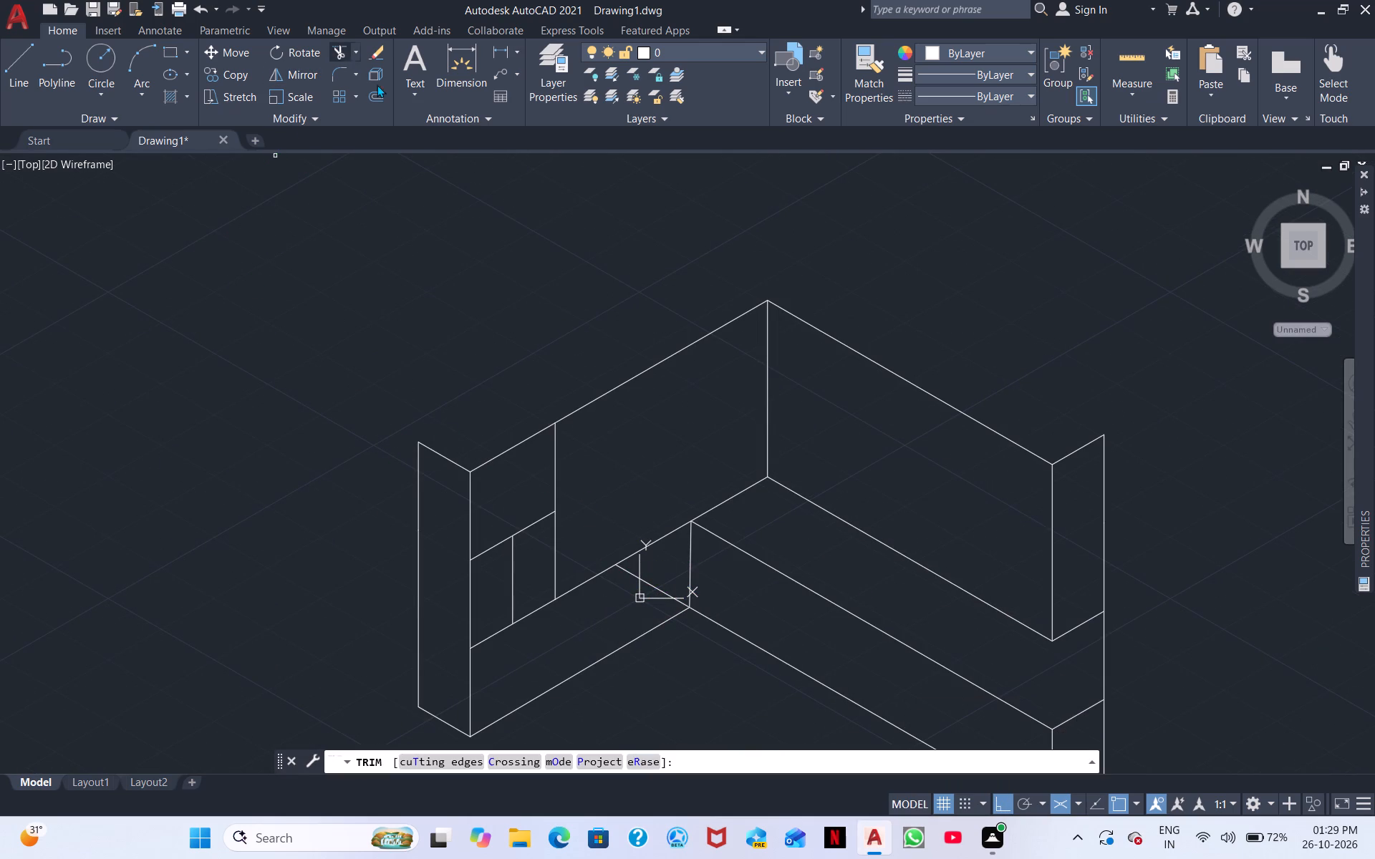
{"action": "left_click", "coordinate": [658, 587]}
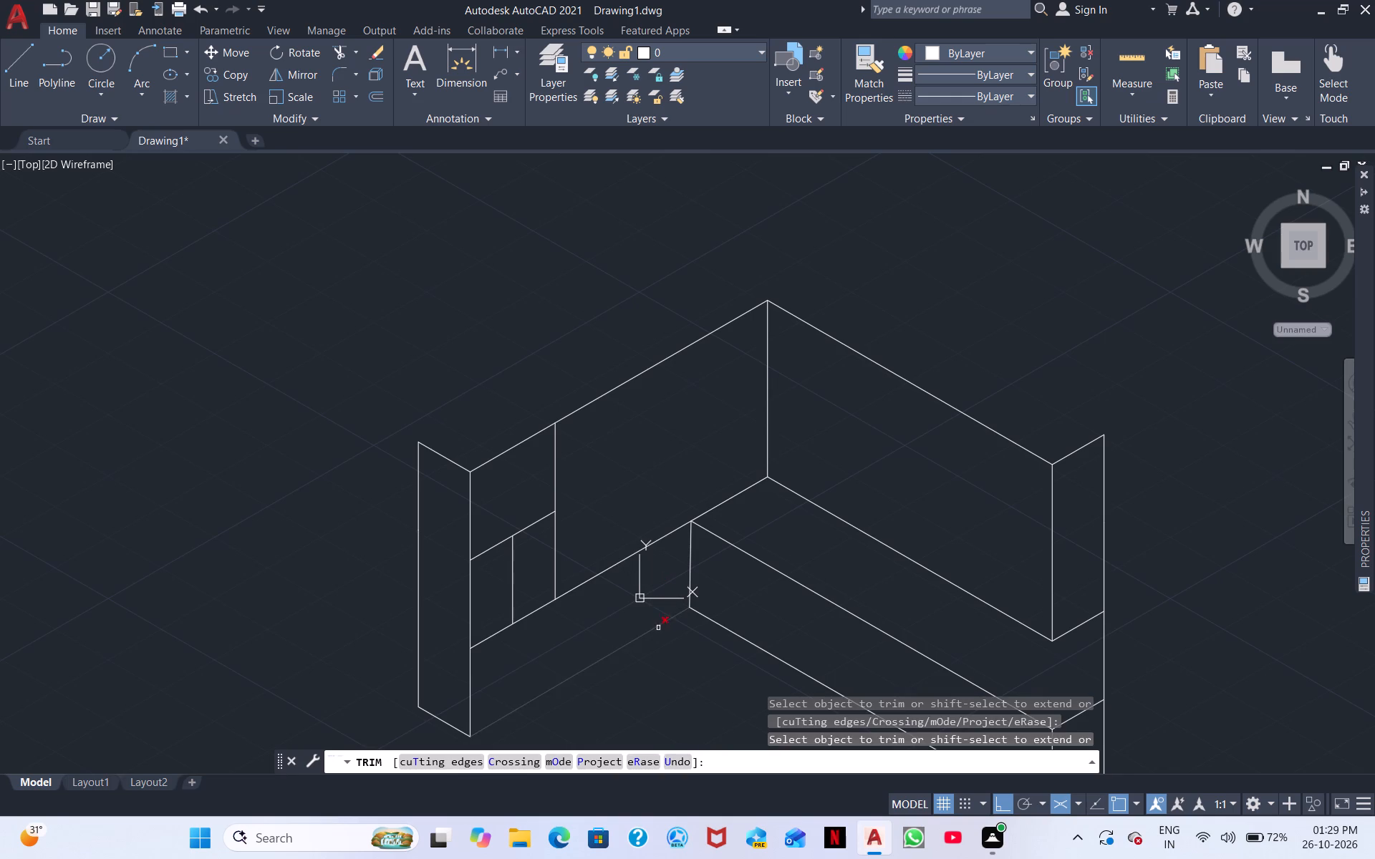
{"action": "scroll", "coordinate": [677, 685], "scroll_direction": "down", "scroll_amount": 1}
{"action": "right_click", "coordinate": [680, 706]}
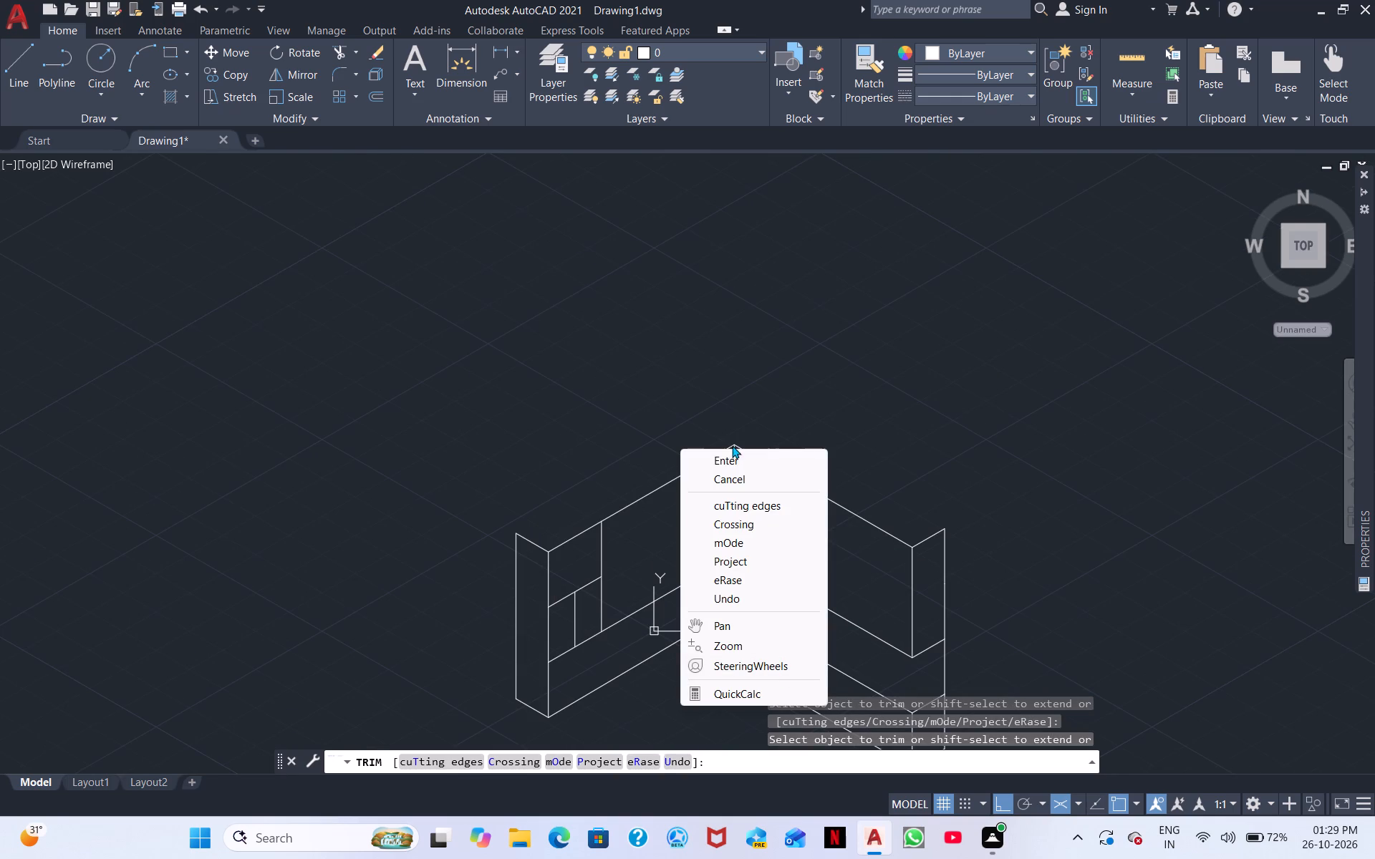
{"action": "left_click", "coordinate": [732, 462]}
Examine the low front panel's edges and the junction of its upper edge with the left wall's base.
{"action": "scroll", "coordinate": [753, 655], "scroll_direction": "up", "scroll_amount": 2}
{"action": "middle_click_drag", "start_coordinate": [851, 631], "coordinate": [548, 375]}
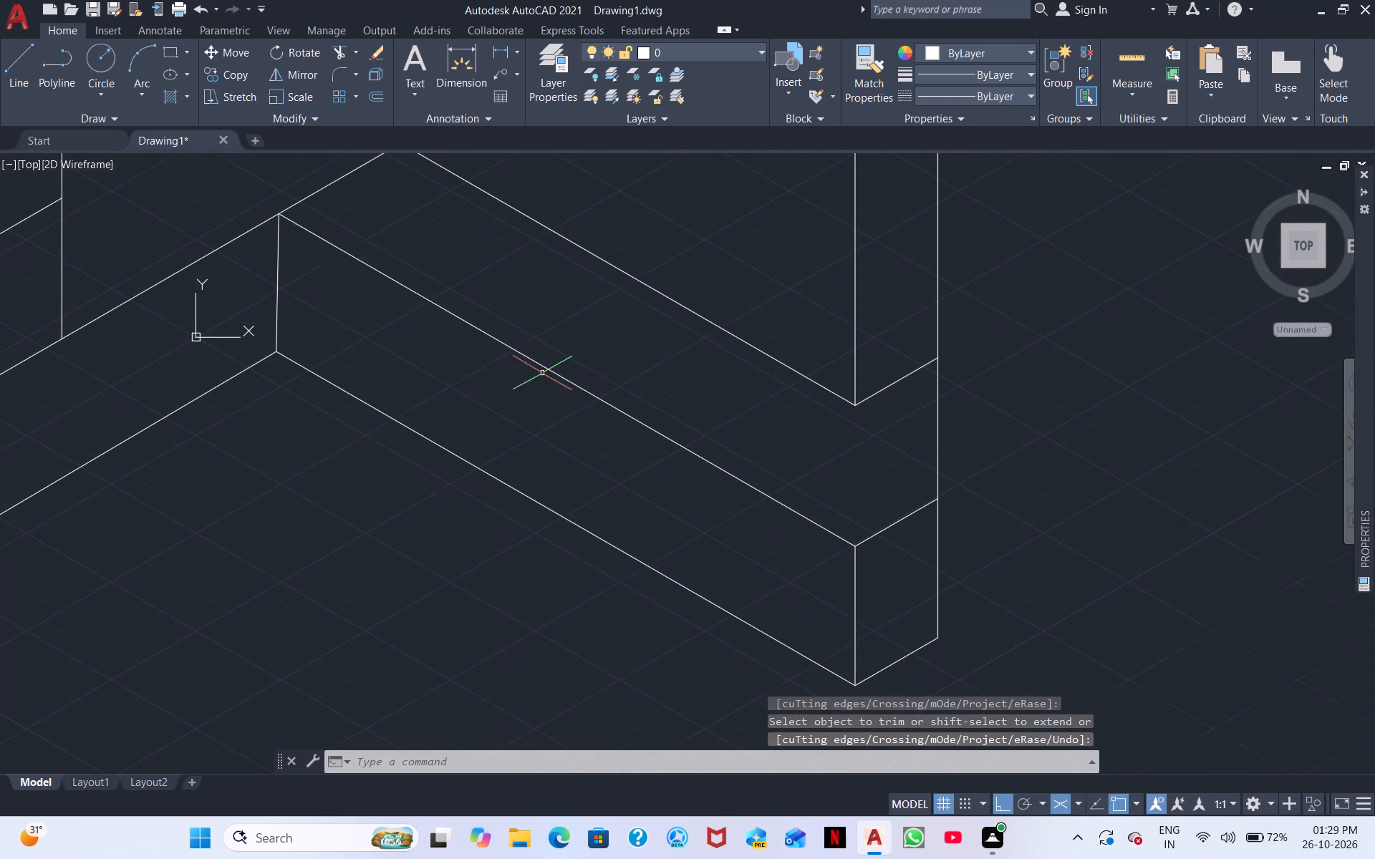
{"action": "middle_click_drag", "start_coordinate": [750, 455], "coordinate": [829, 520]}
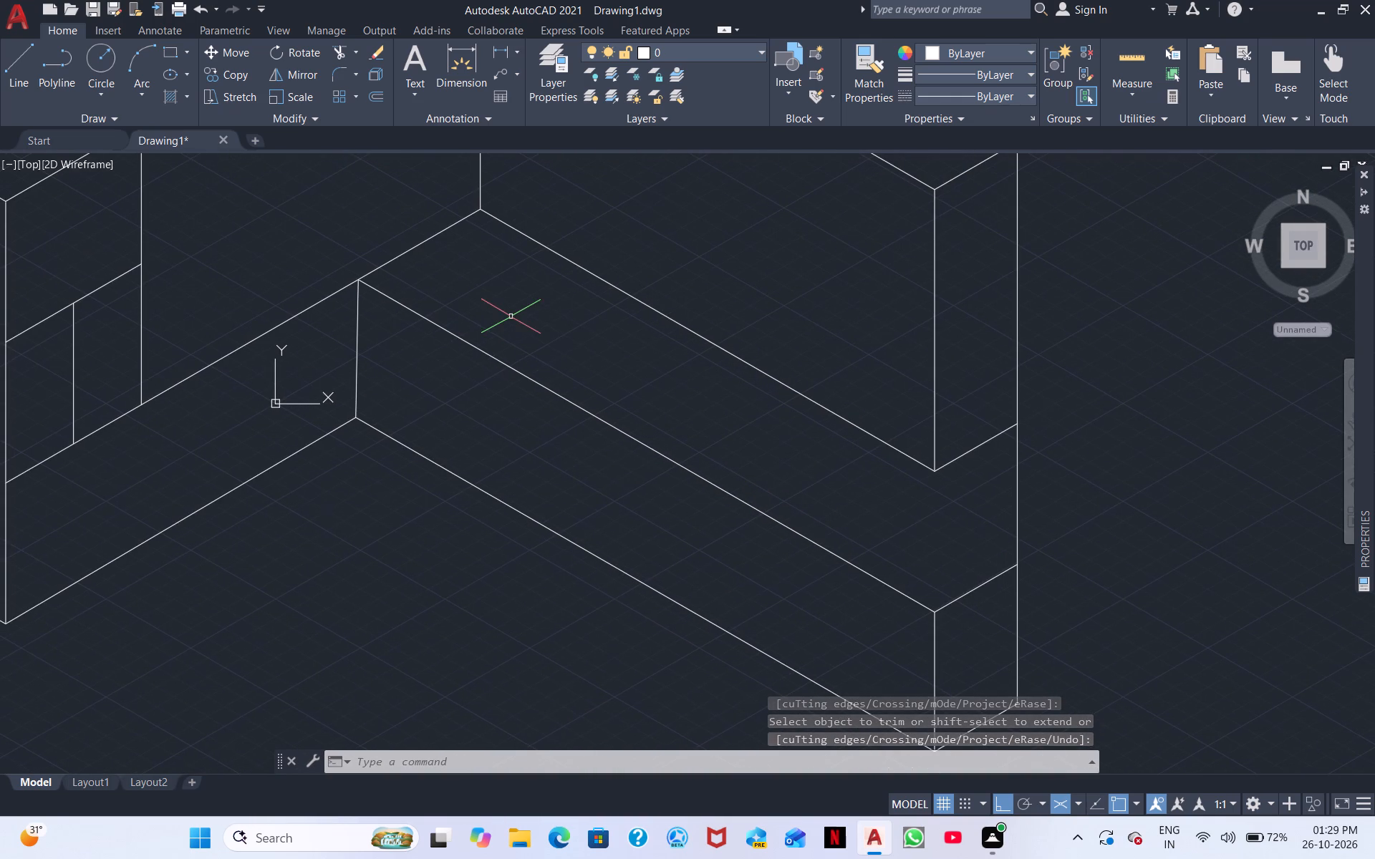
{"action": "middle_click_drag", "start_coordinate": [501, 351], "coordinate": [557, 604]}
{"action": "scroll", "coordinate": [568, 541], "scroll_direction": "down", "scroll_amount": 2}
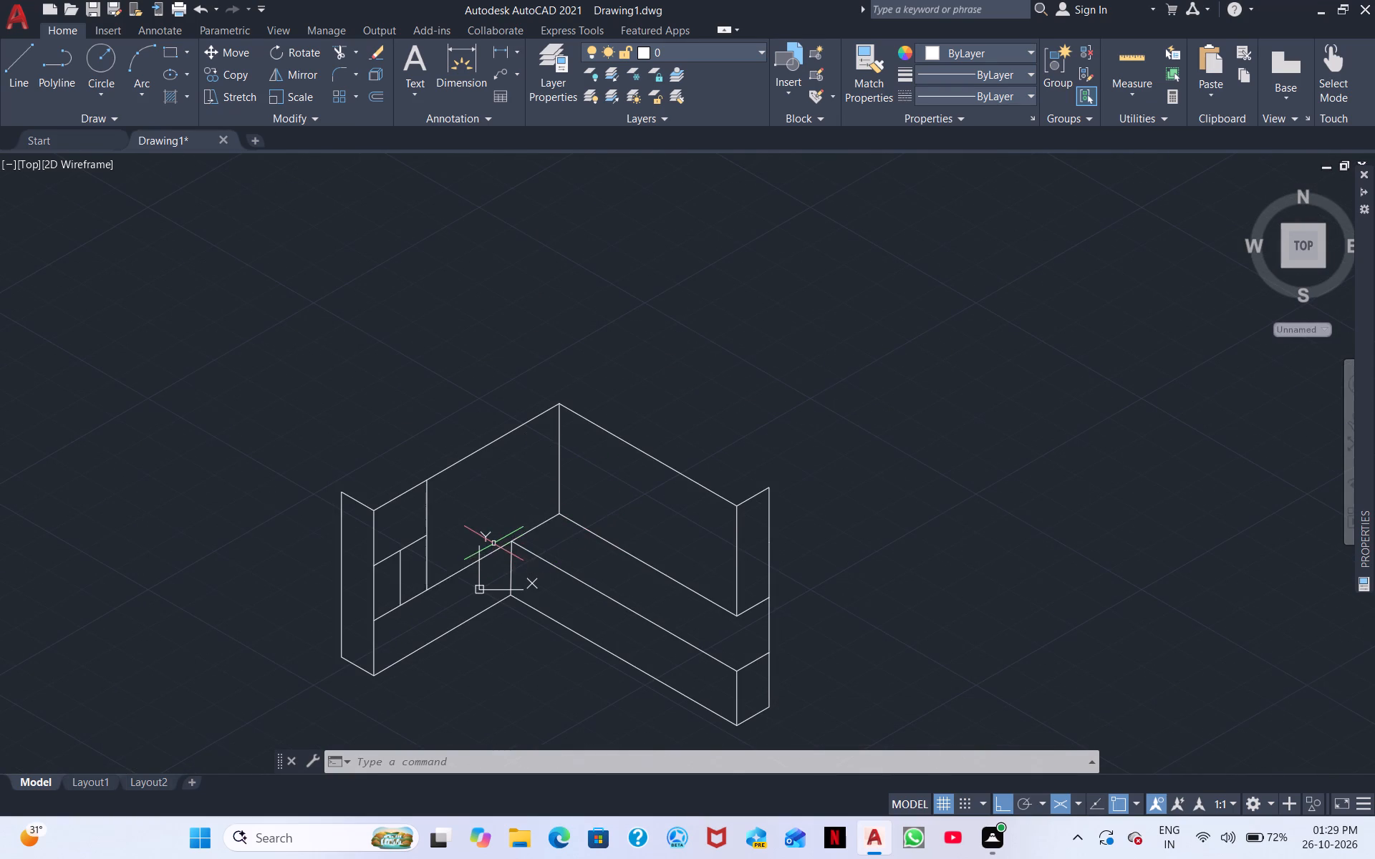
{"action": "scroll", "coordinate": [493, 543], "scroll_direction": "up", "scroll_amount": 4}
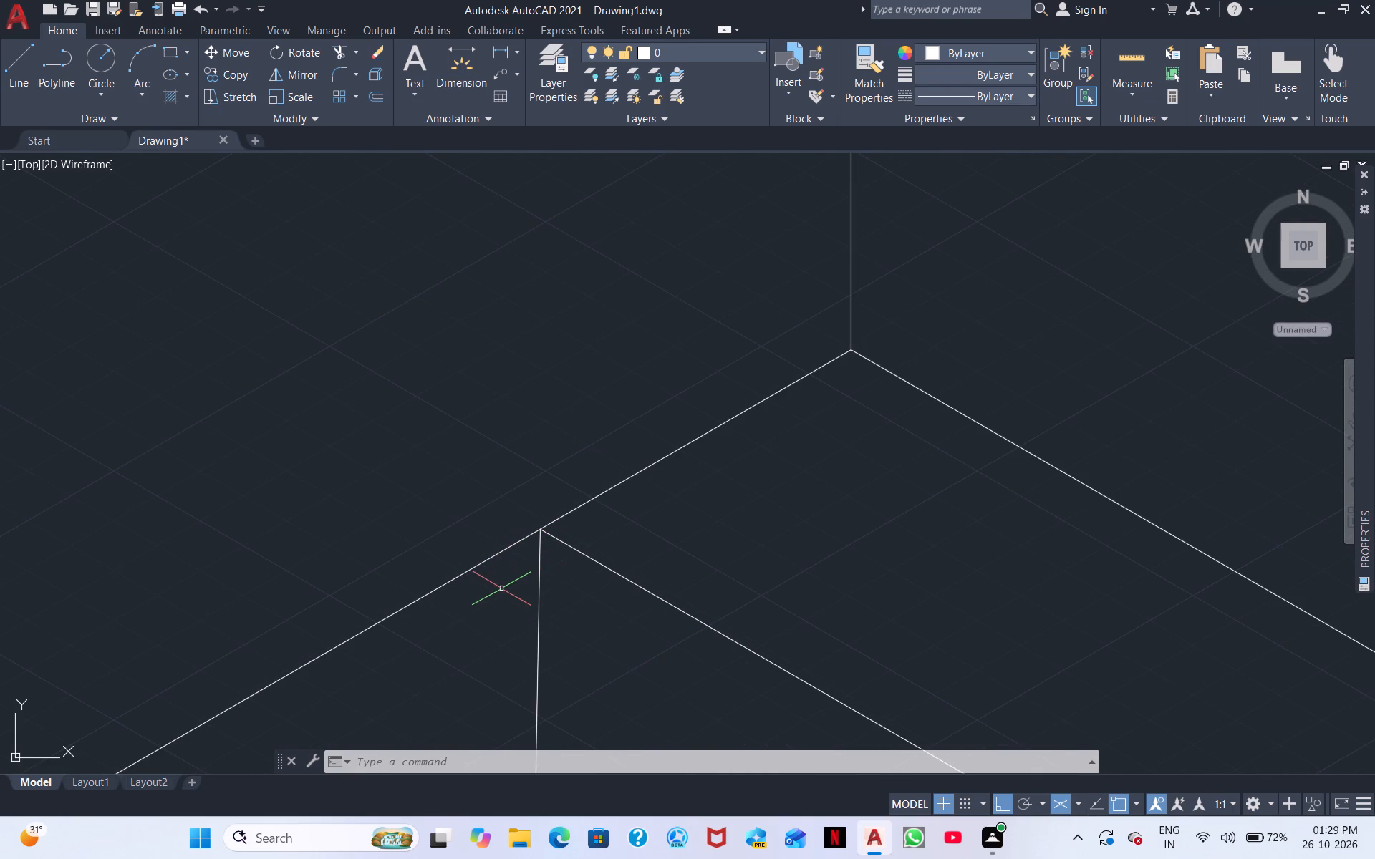
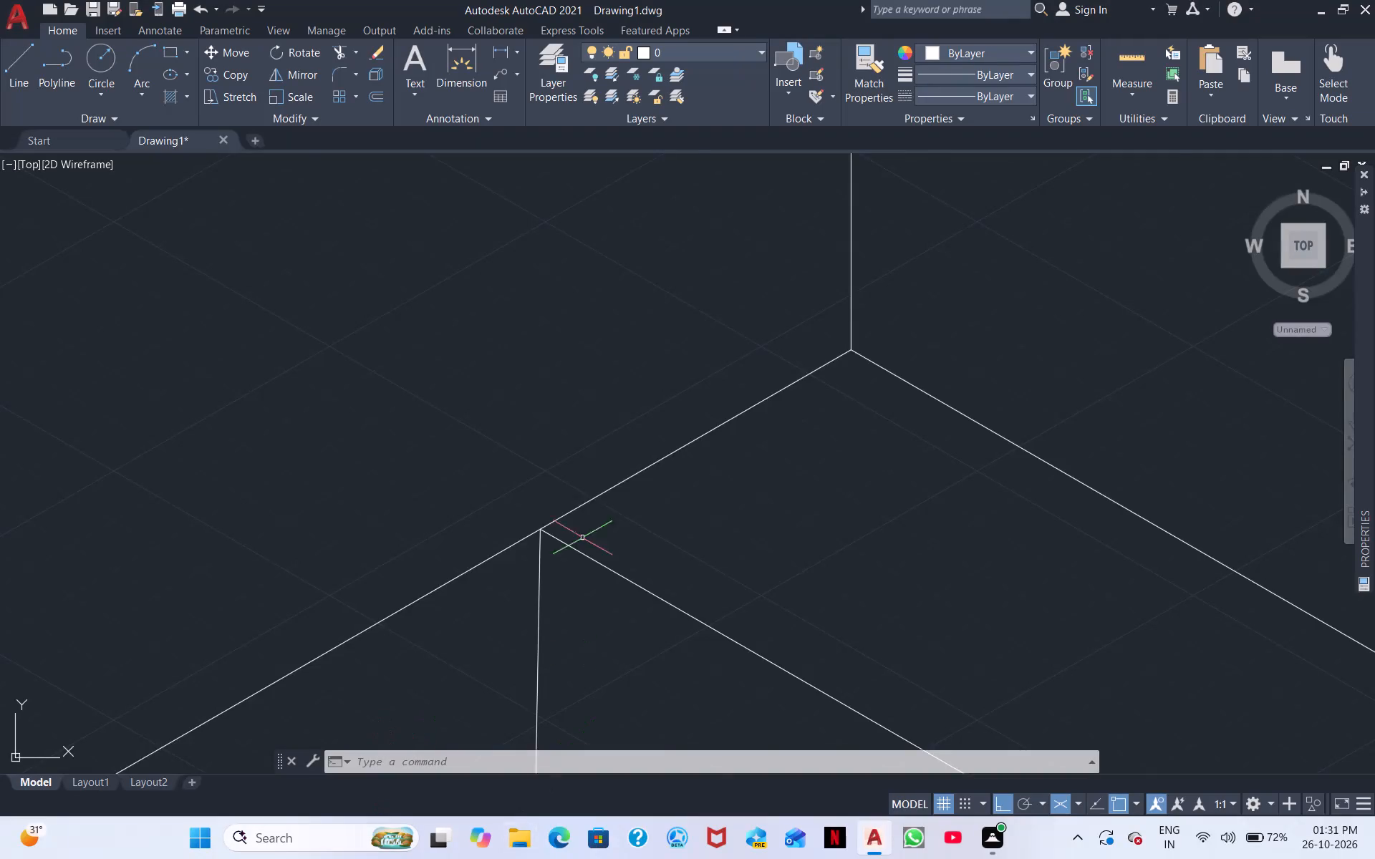
Erase the low front panel's upper edge running from the left wall's base to the end panel's corner.
{"action": "scroll", "coordinate": [709, 424], "scroll_direction": "down", "scroll_amount": 2}
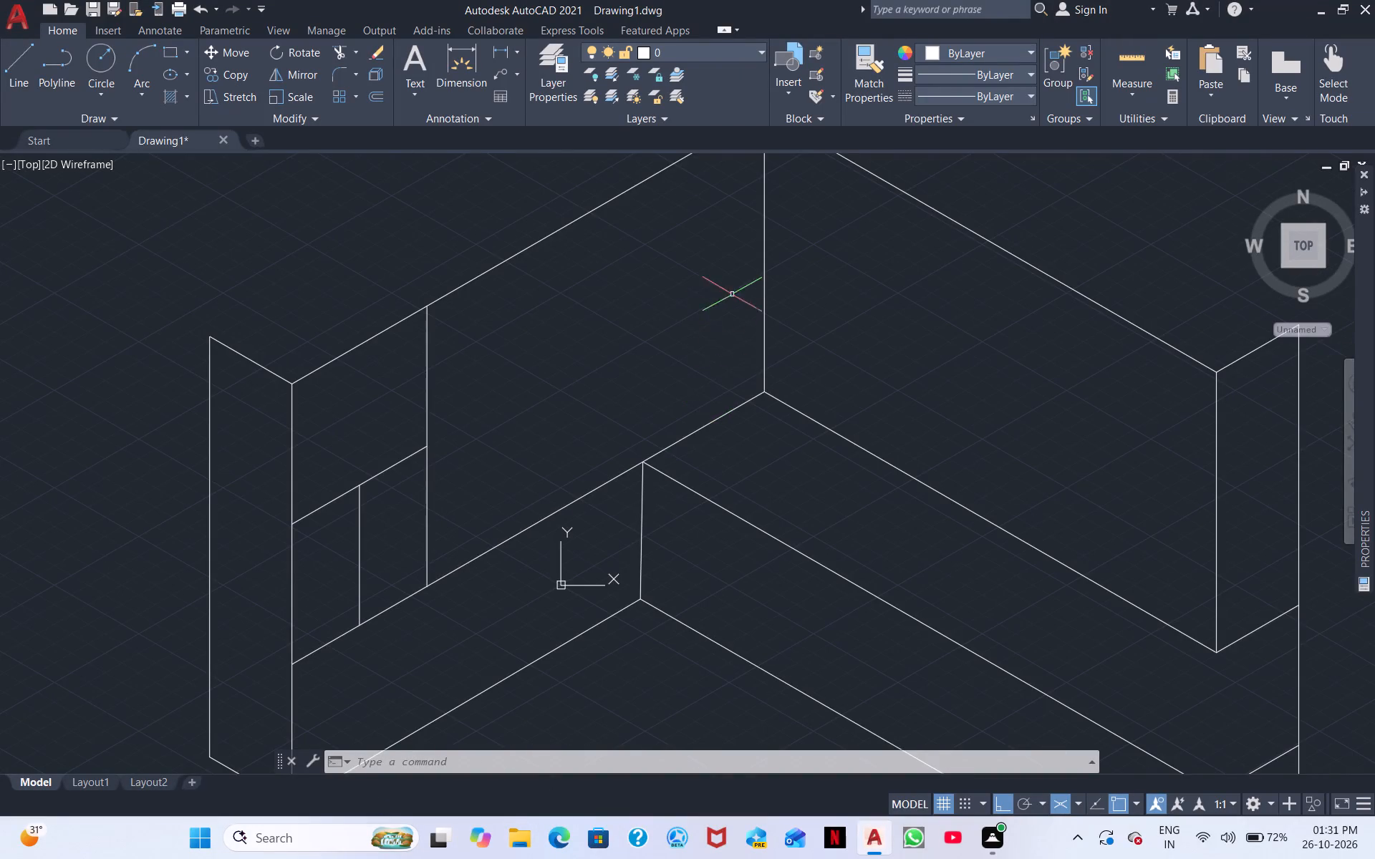
{"action": "scroll", "coordinate": [723, 440], "scroll_direction": "down", "scroll_amount": 1}
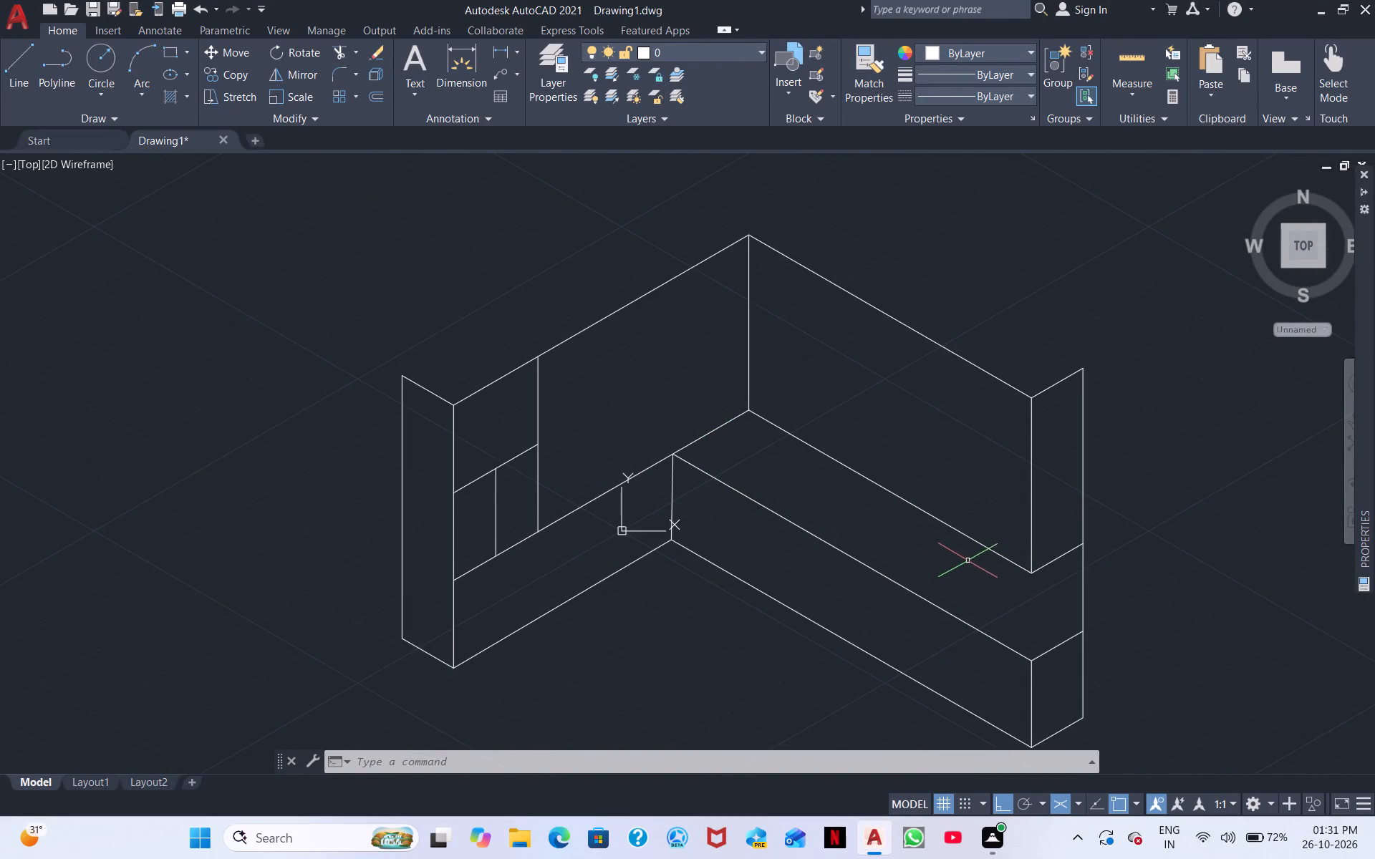
{"action": "left_click", "coordinate": [844, 550]}
{"action": "right_click", "coordinate": [864, 535]}
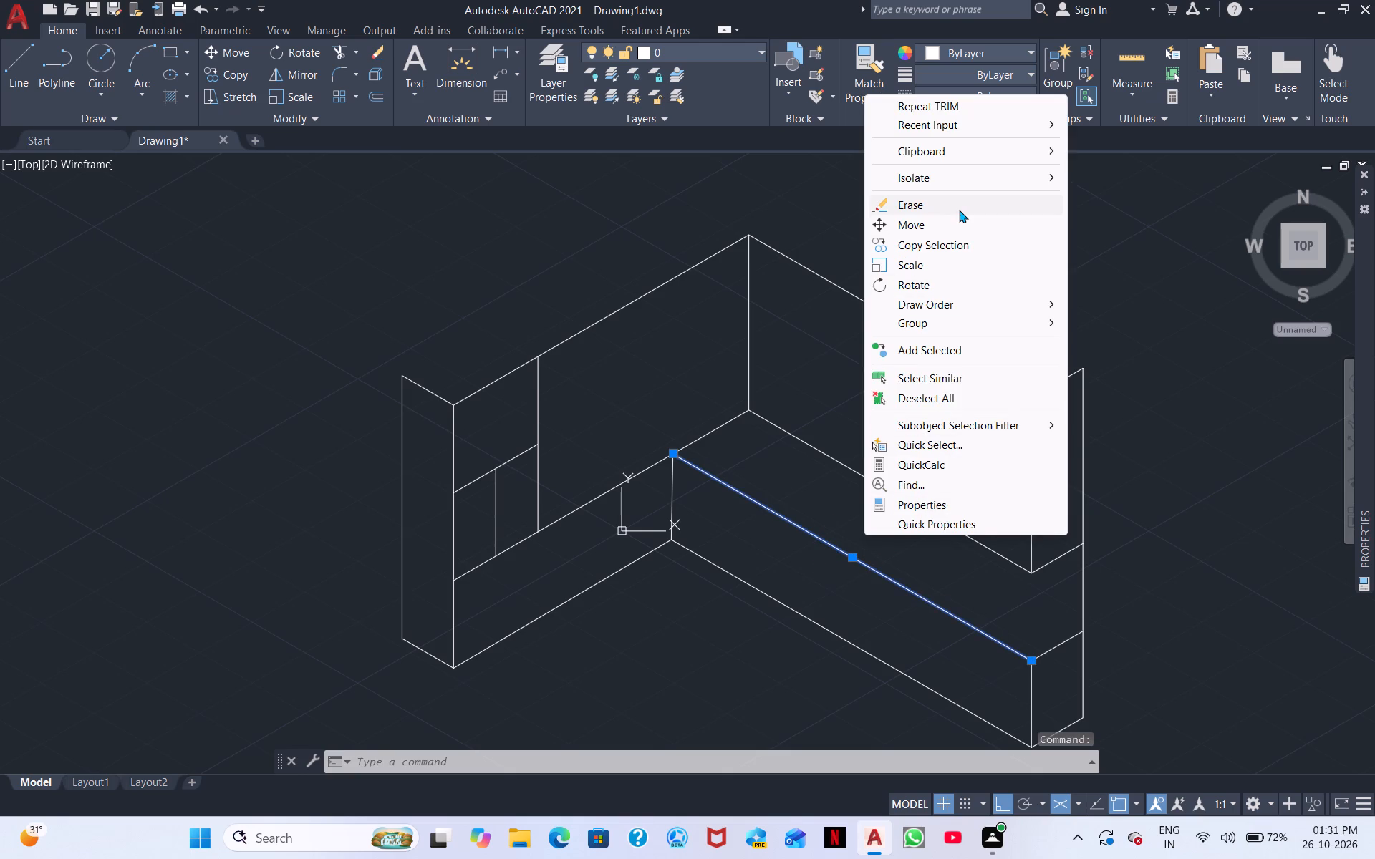
{"action": "left_click", "coordinate": [959, 210]}
Draw a line from the low front panel's upper outer corner to the top of its inner vertical edge at the left wall's base.
{"action": "right_click", "coordinate": [955, 586]}
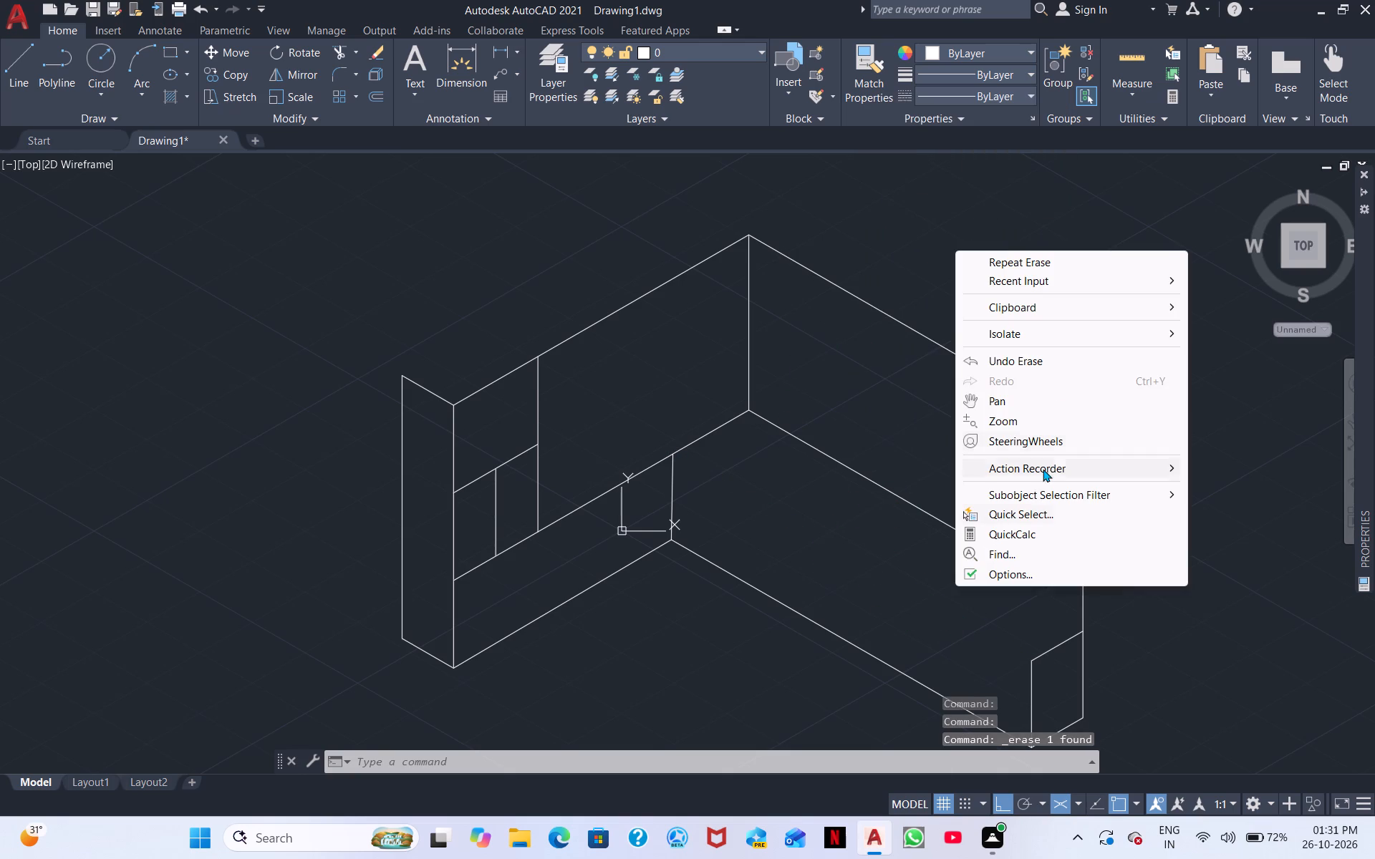
{"action": "left_click", "coordinate": [1041, 278]}
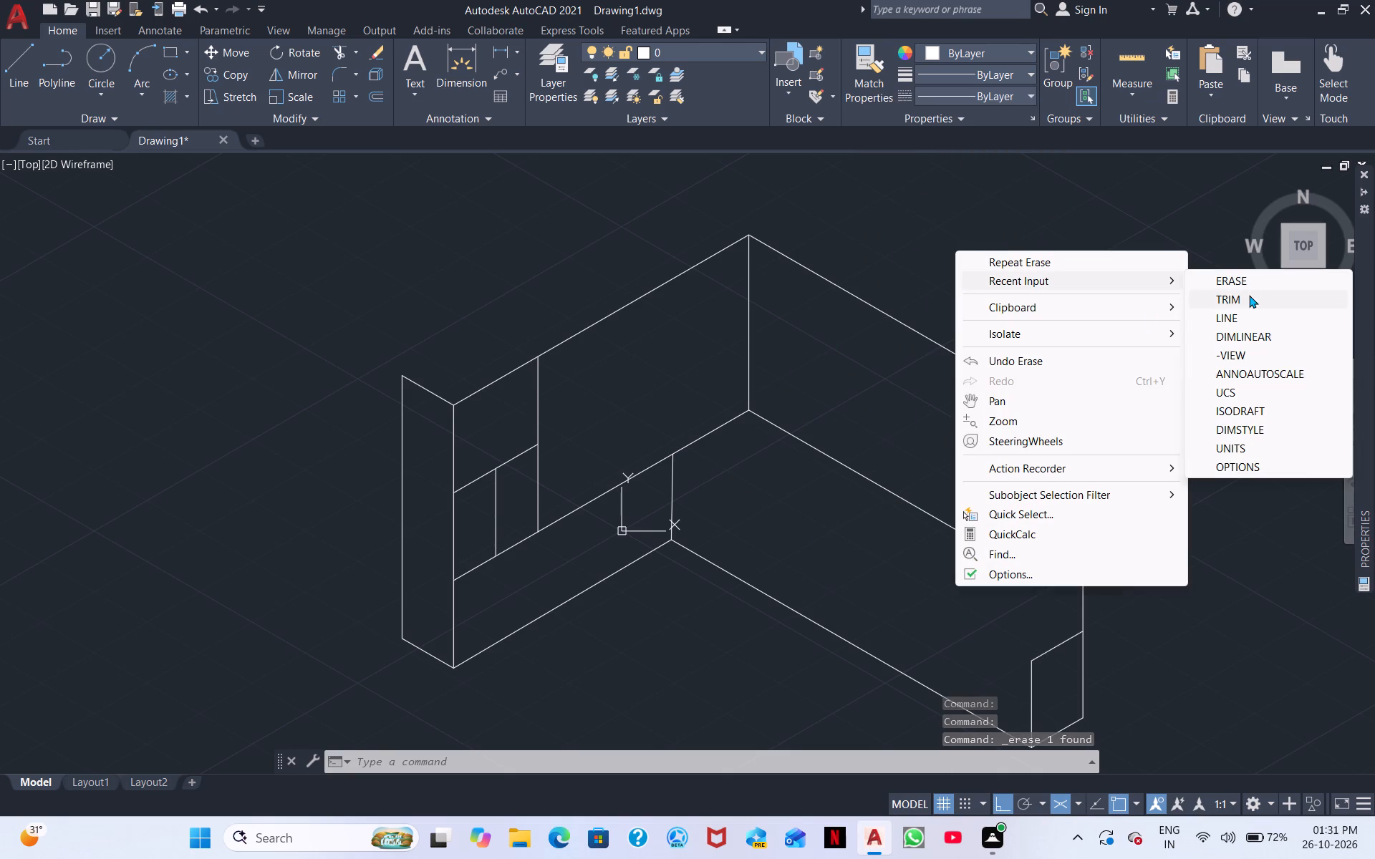
{"action": "left_click", "coordinate": [1240, 318]}
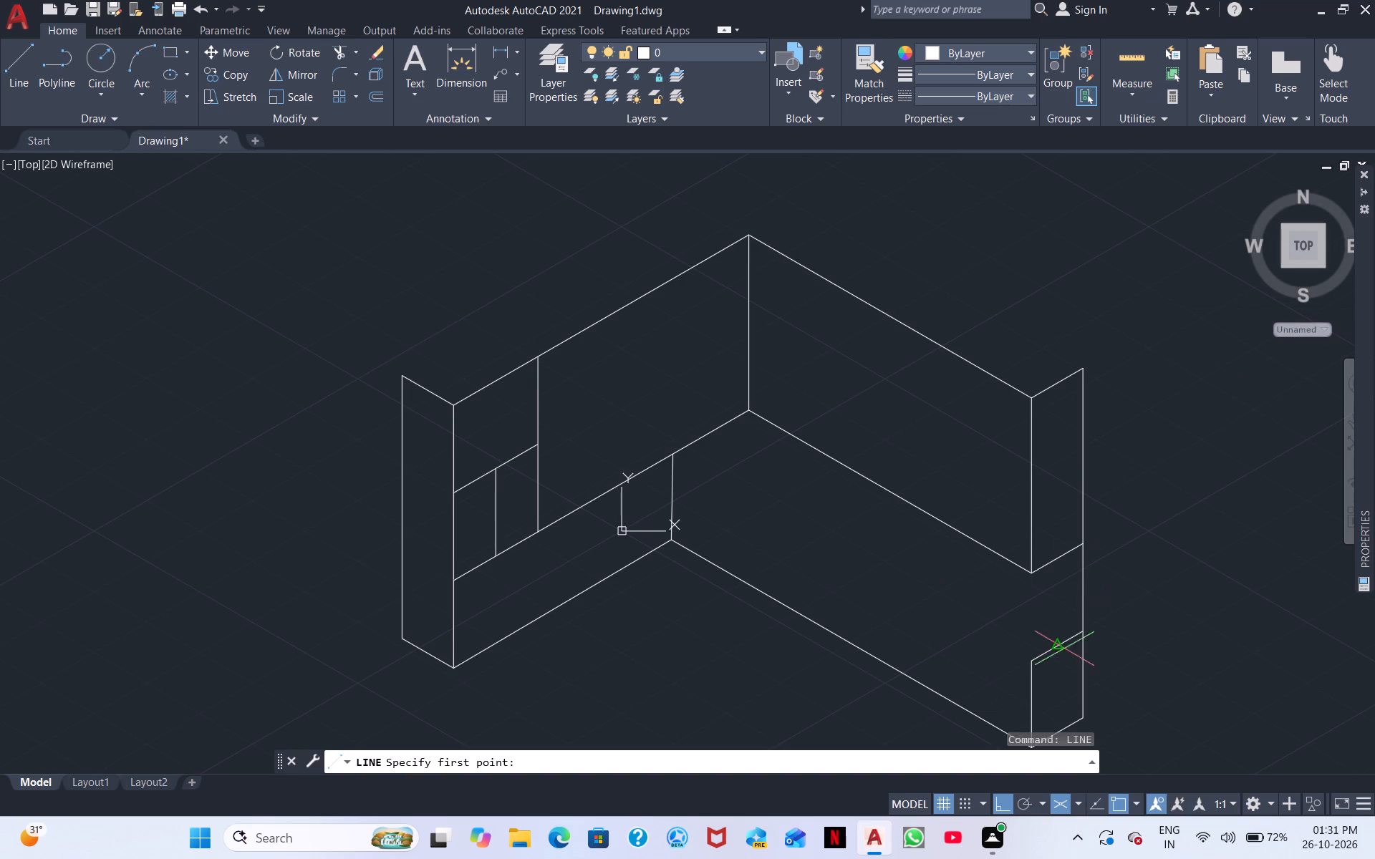
{"action": "left_click", "coordinate": [1026, 662]}
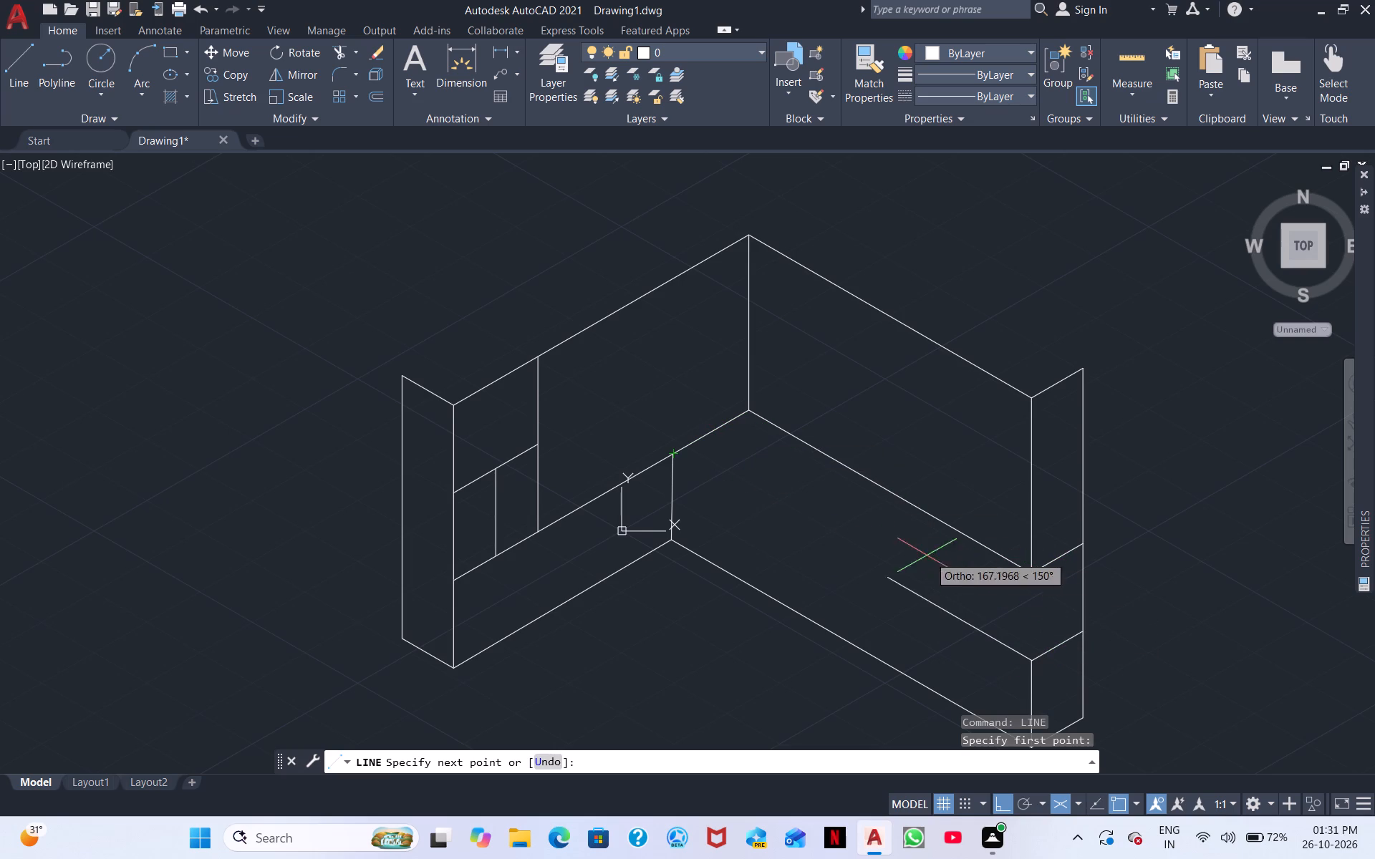
{"action": "left_click", "coordinate": [673, 452]}
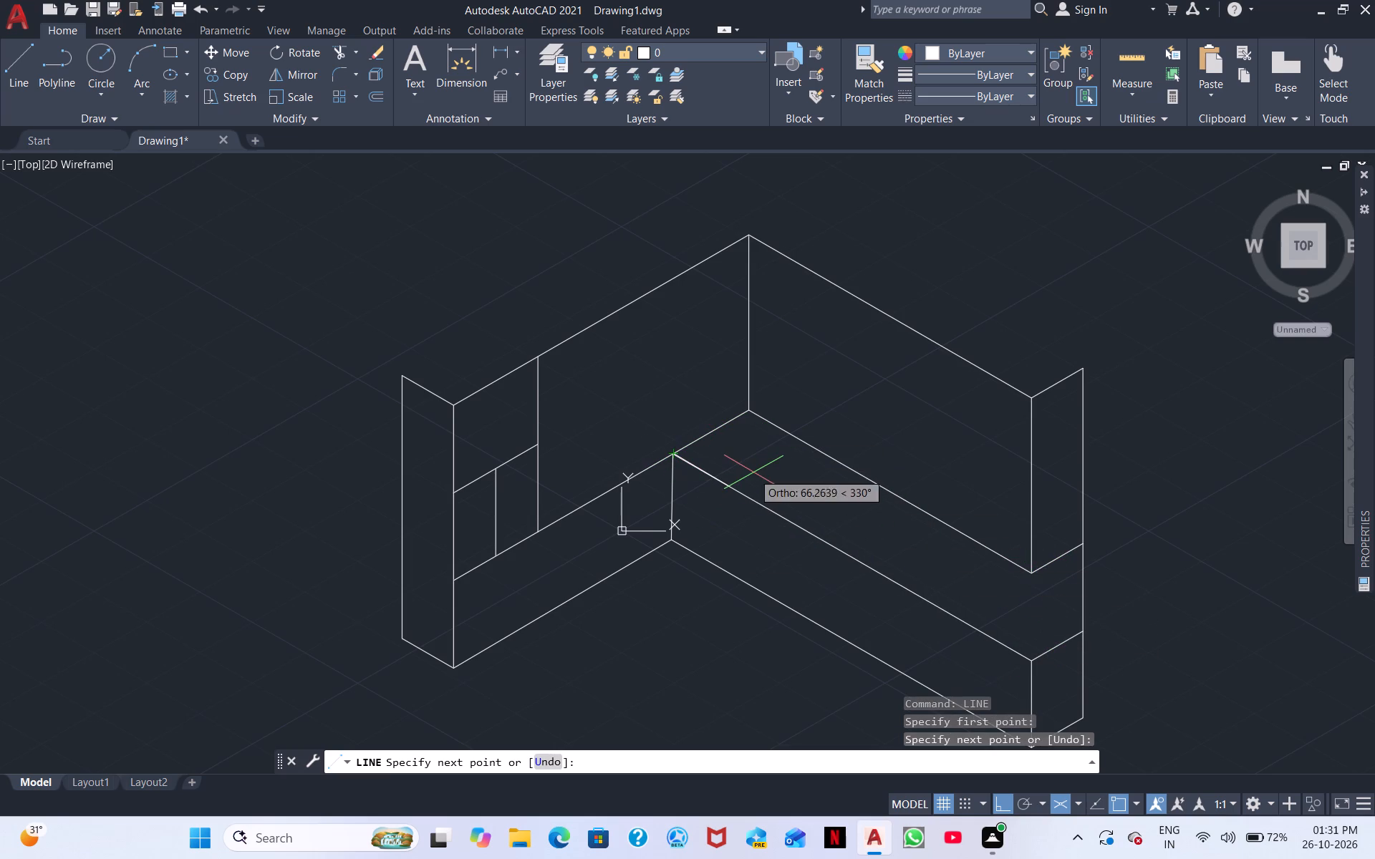
{"action": "right_click", "coordinate": [753, 472]}
{"action": "left_click", "coordinate": [812, 483]}
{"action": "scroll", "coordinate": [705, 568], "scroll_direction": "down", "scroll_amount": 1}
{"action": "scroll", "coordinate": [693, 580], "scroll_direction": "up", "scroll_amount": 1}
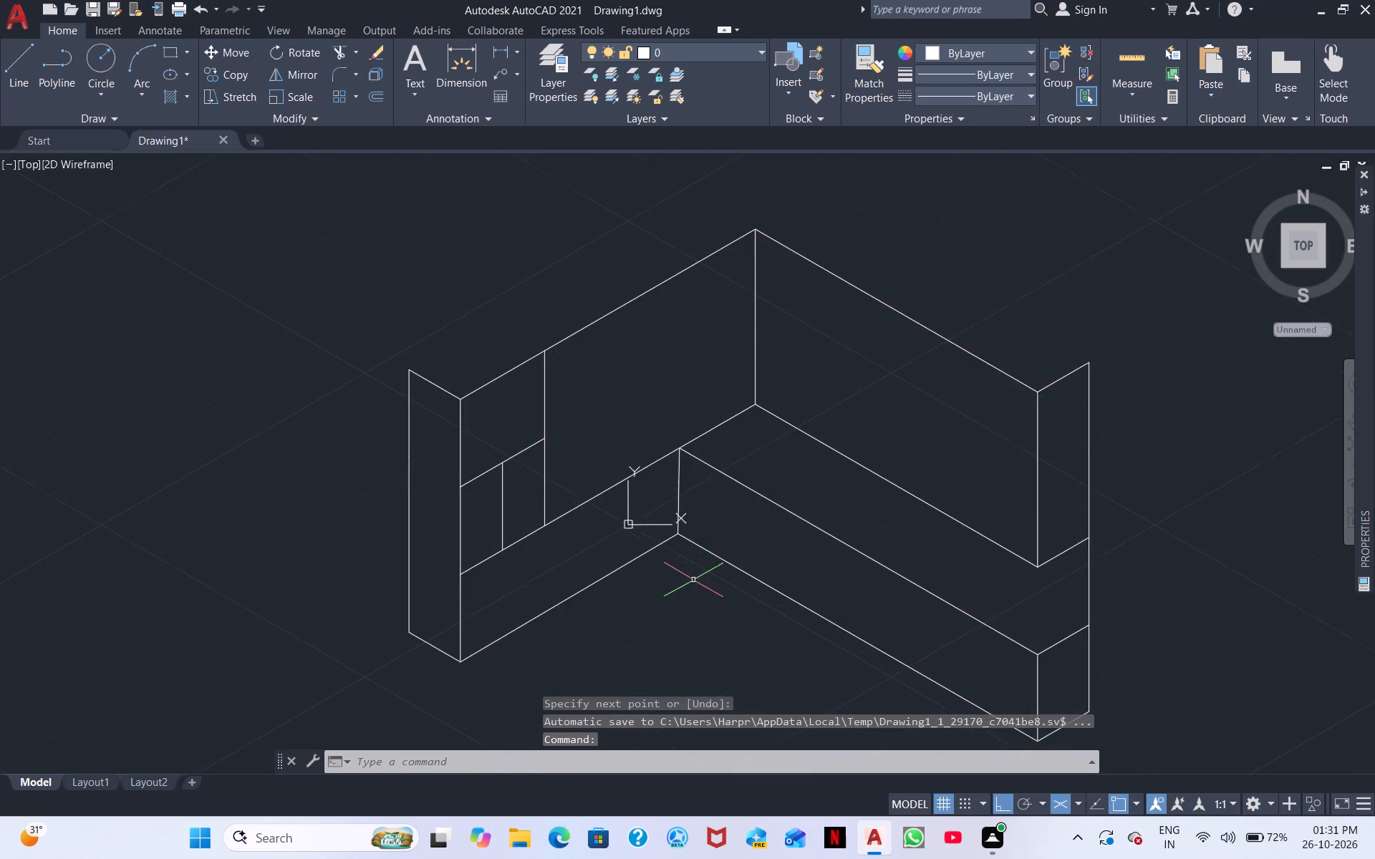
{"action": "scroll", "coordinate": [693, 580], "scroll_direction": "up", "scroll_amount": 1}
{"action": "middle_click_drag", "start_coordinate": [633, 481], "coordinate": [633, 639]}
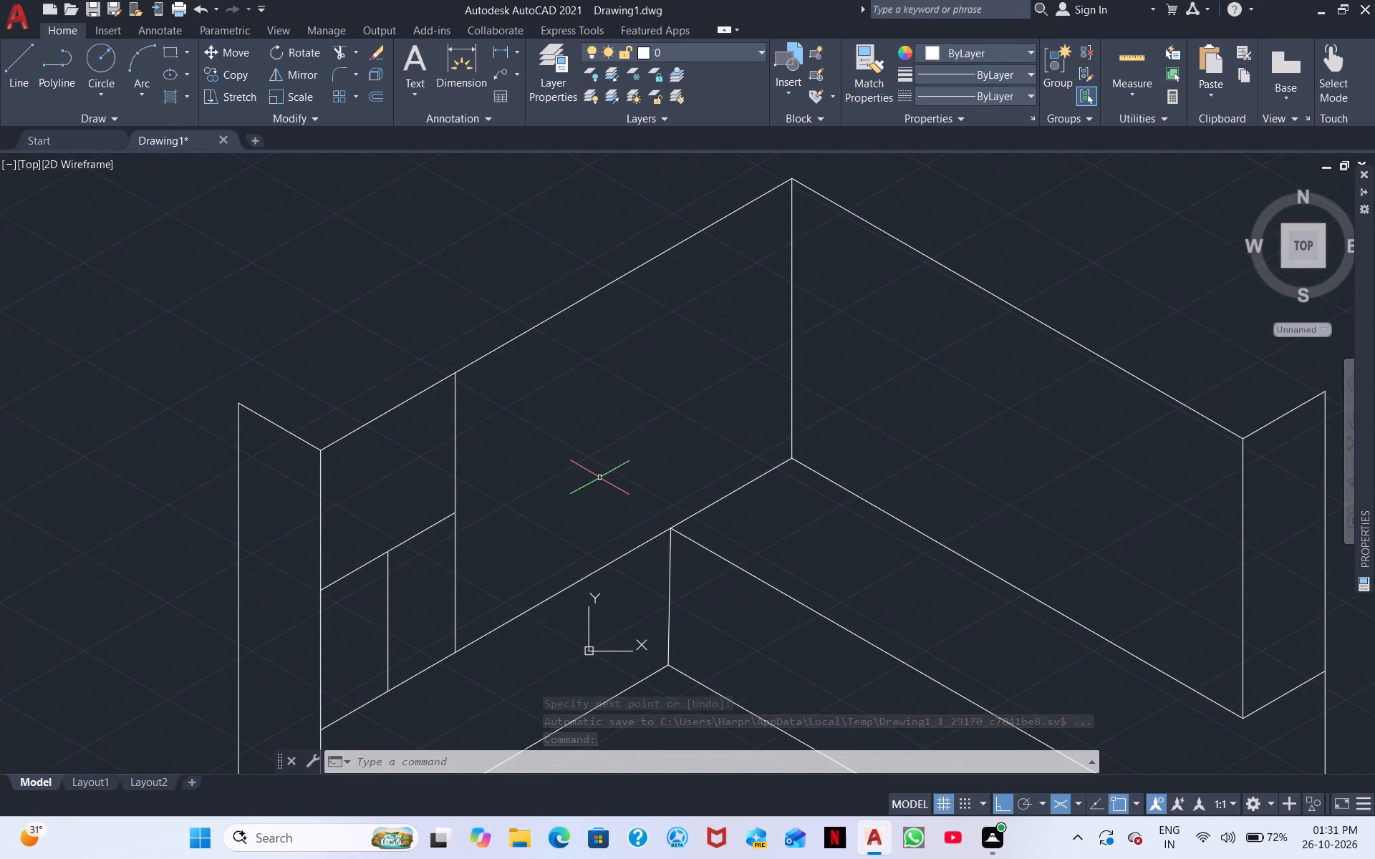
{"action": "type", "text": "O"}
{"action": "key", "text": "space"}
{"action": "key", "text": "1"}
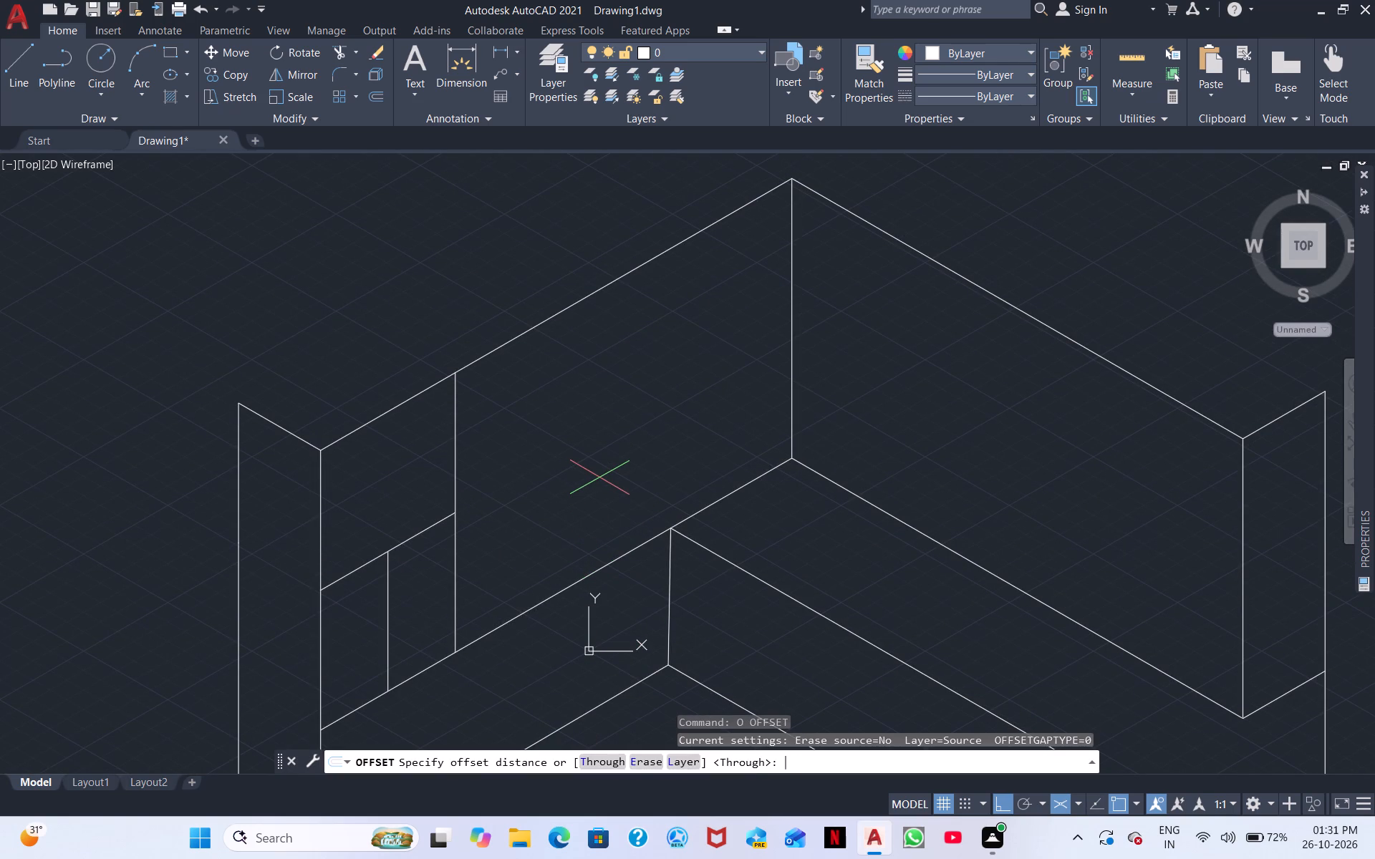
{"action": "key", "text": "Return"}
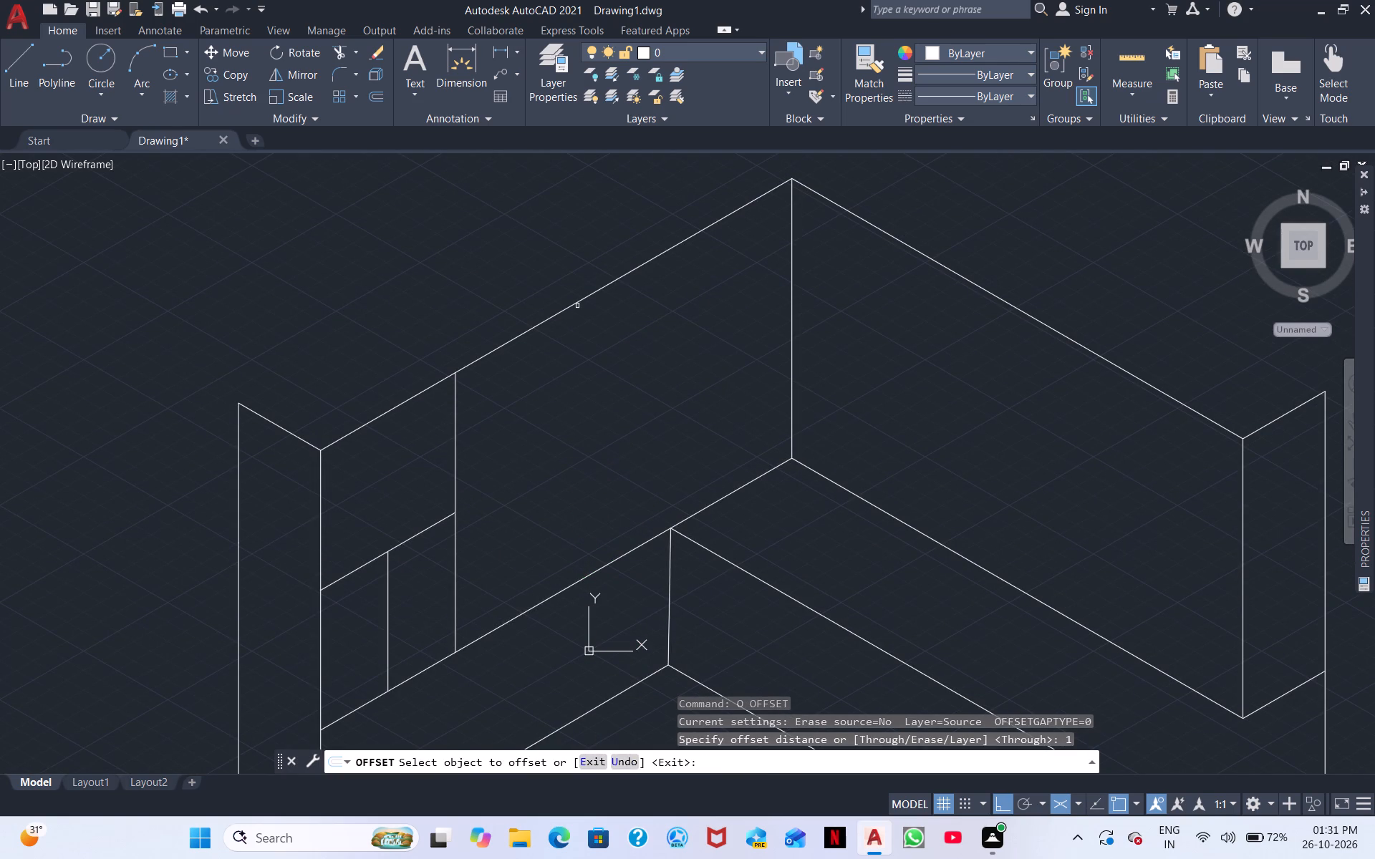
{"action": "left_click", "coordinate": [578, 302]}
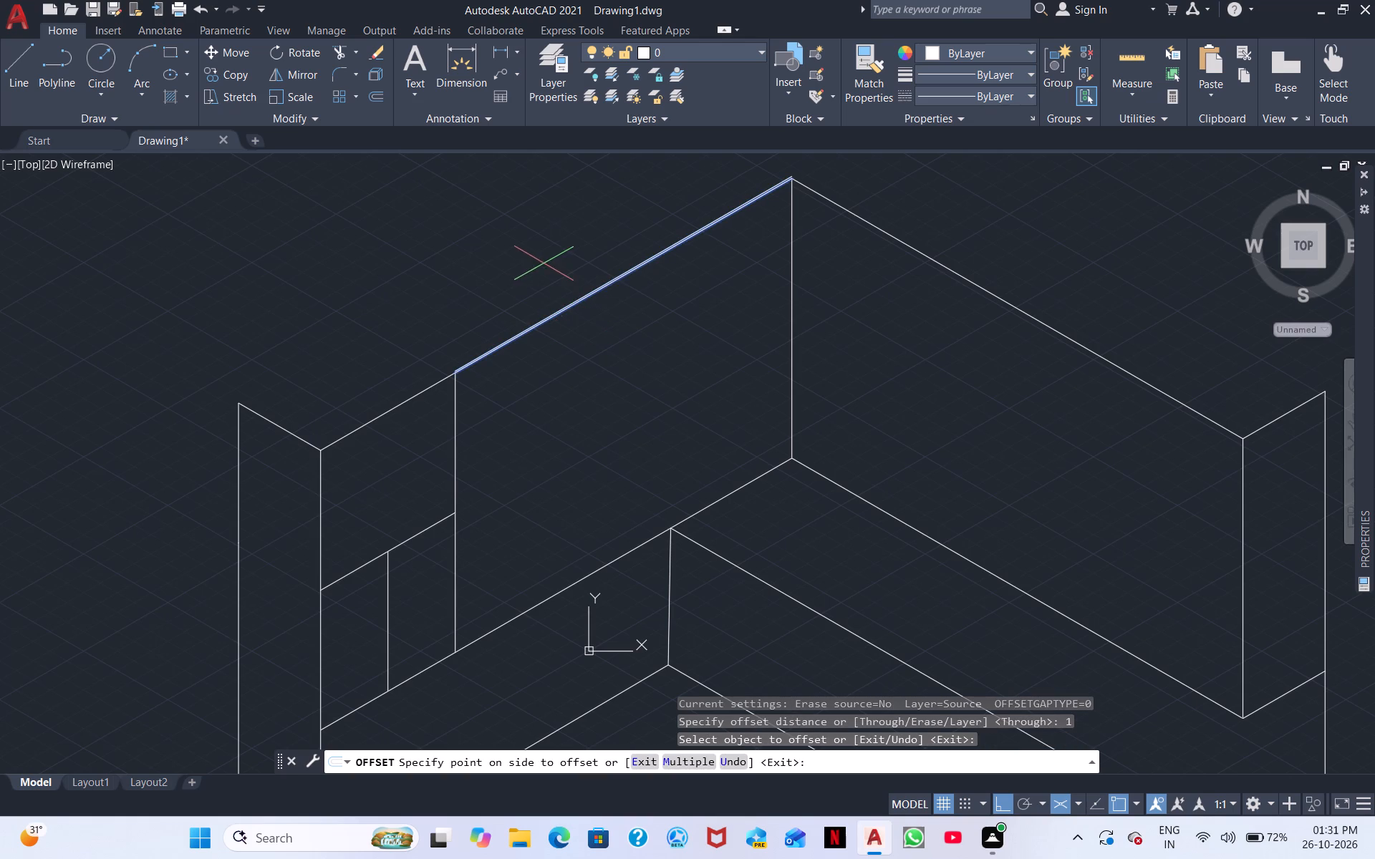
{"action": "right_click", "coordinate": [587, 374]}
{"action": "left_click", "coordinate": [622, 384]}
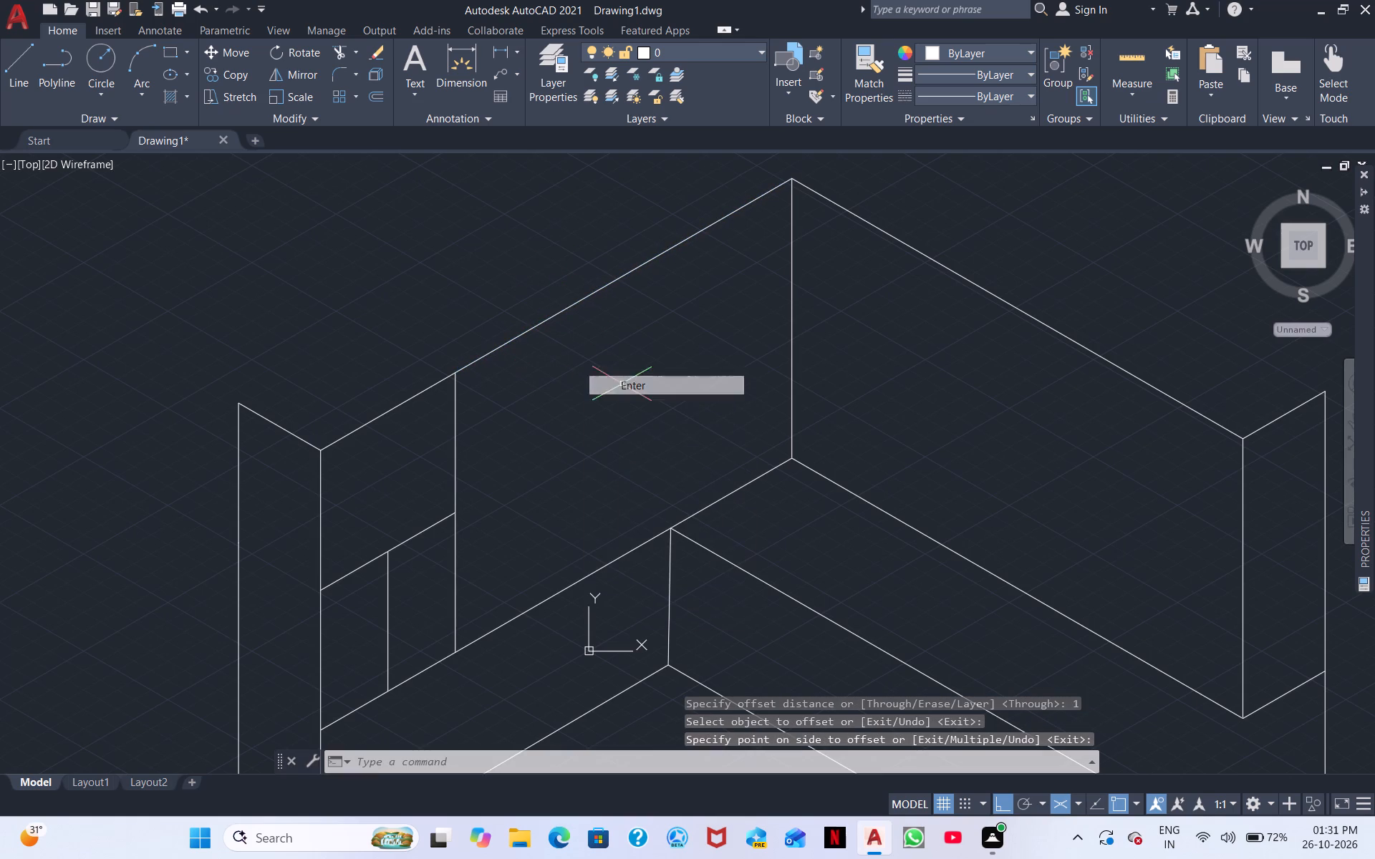
Offset the top edge, base edge and vertical divider of the left wall's large section inward by 3.
{"action": "type", "text": "O"}
{"action": "key", "text": "space"}
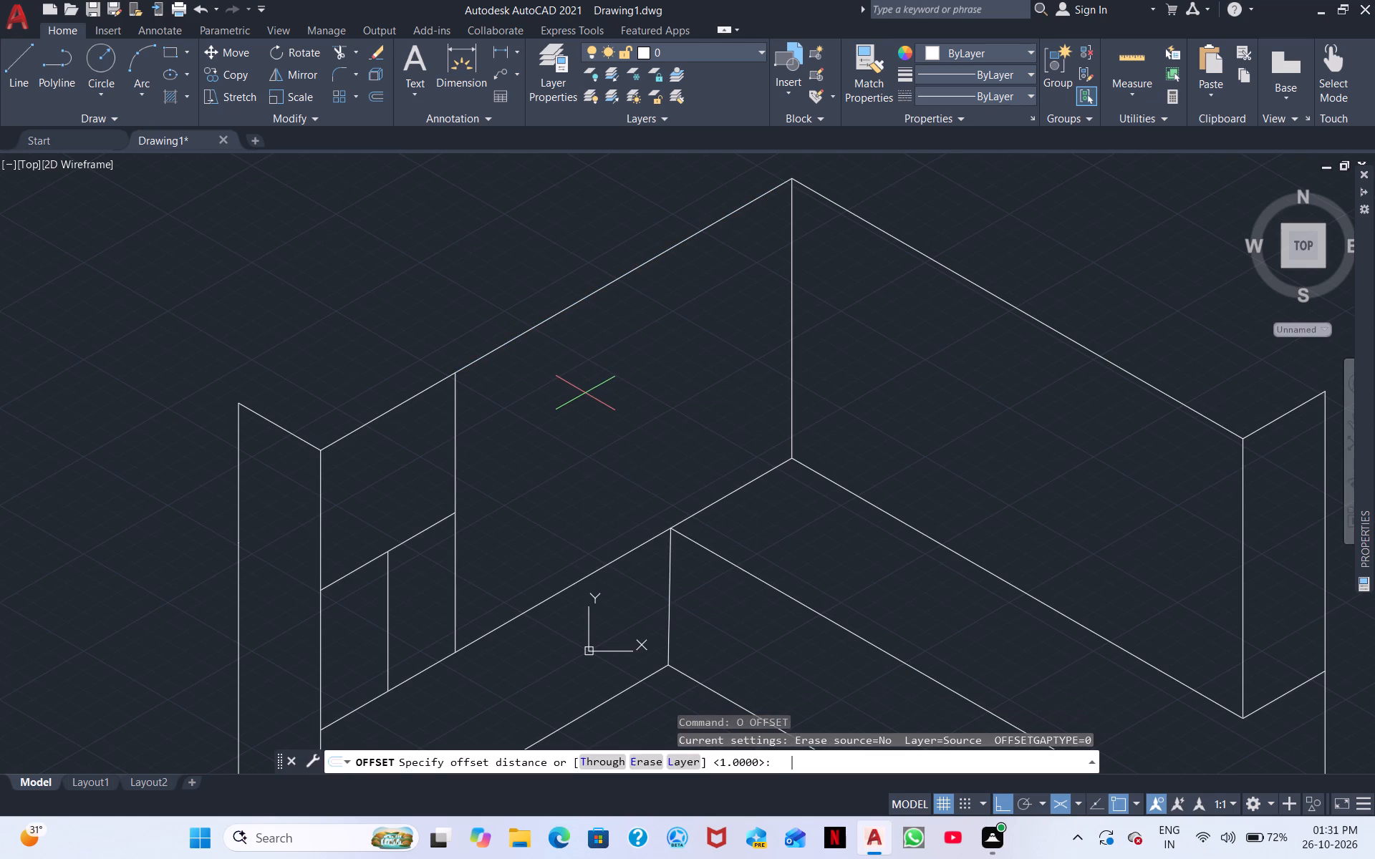
{"action": "key", "text": "3"}
{"action": "key", "text": "Return"}
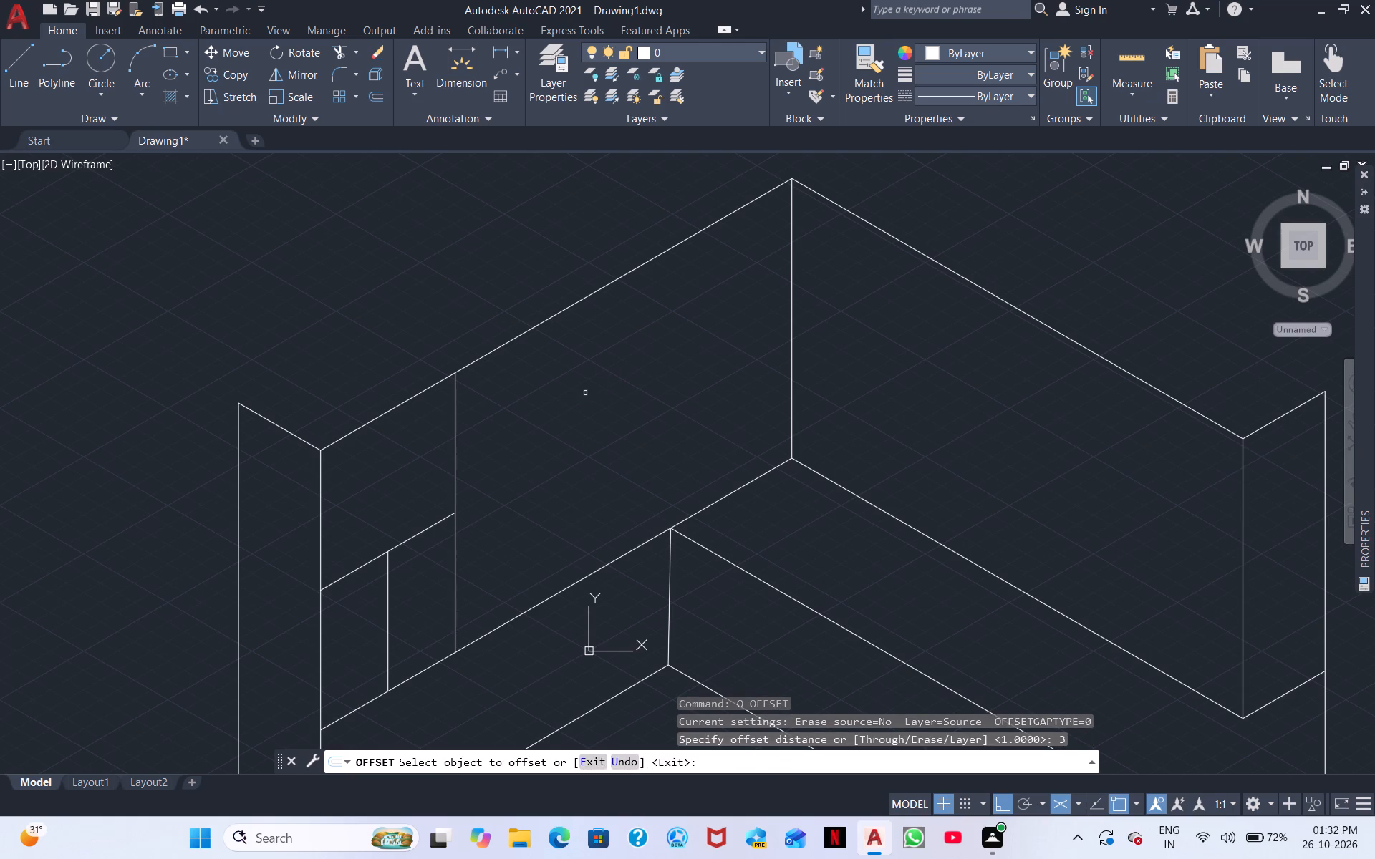
{"action": "double_click", "coordinate": [571, 308]}
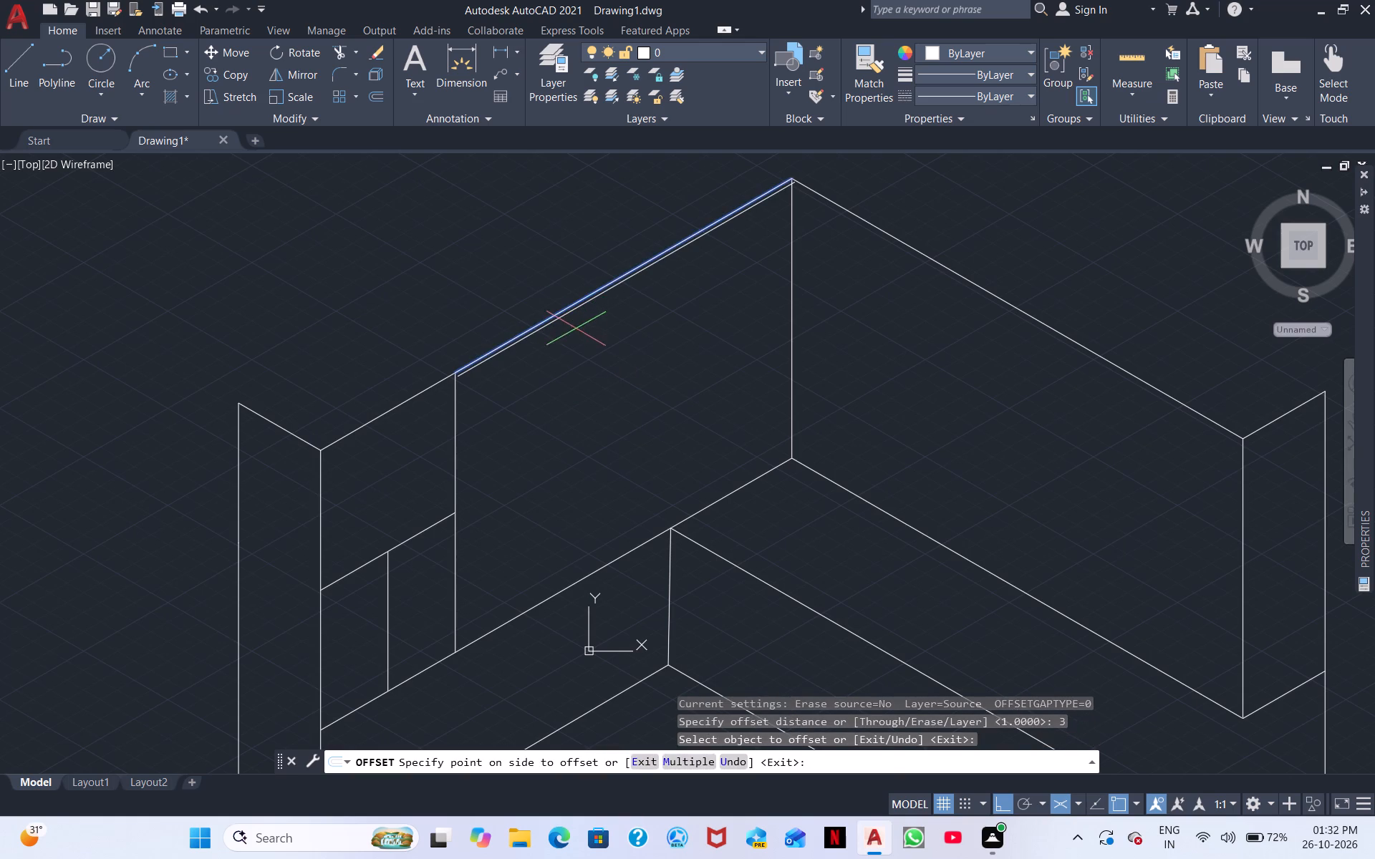
{"action": "left_click", "coordinate": [576, 329]}
{"action": "left_click", "coordinate": [622, 556]}
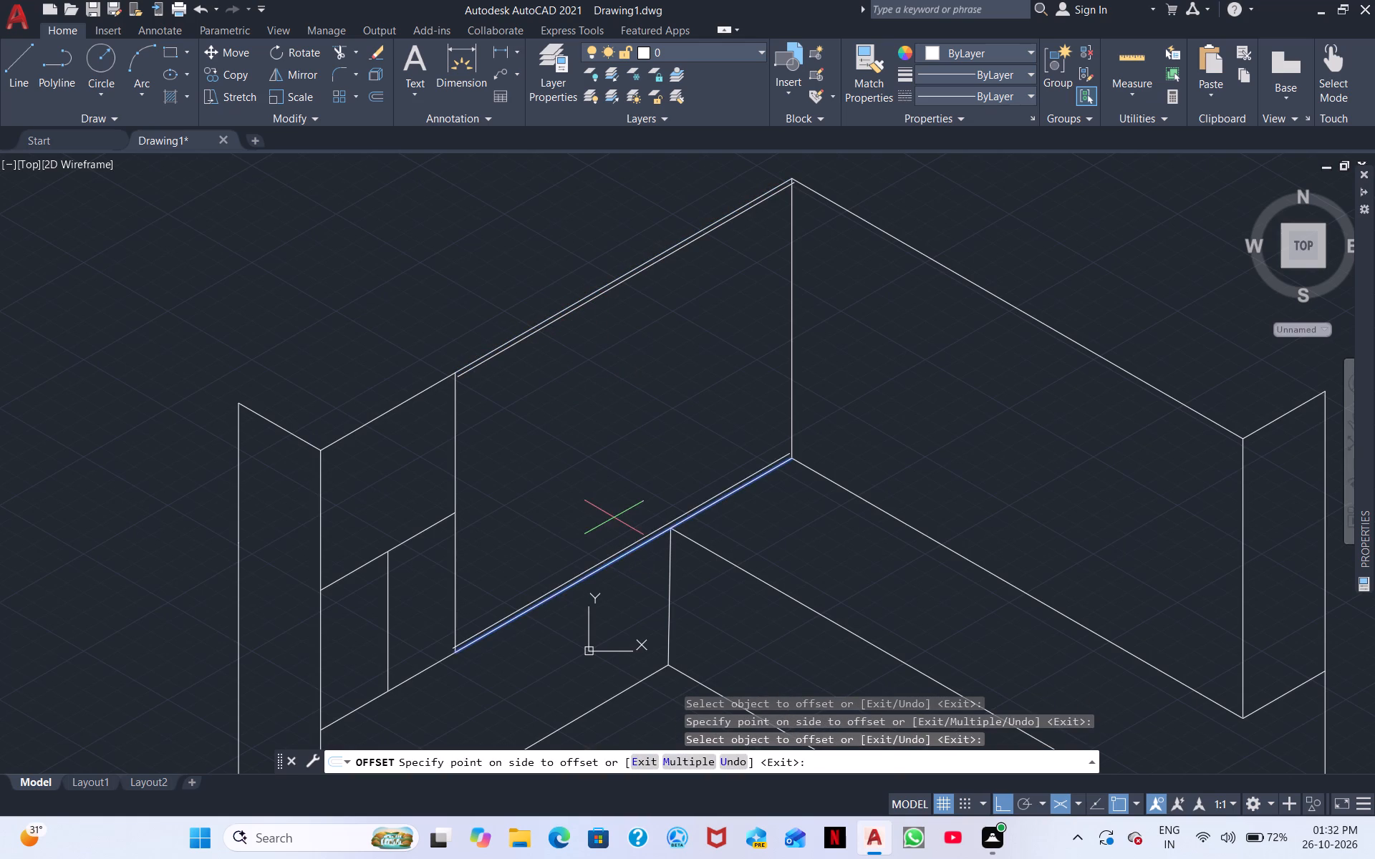
{"action": "left_click", "coordinate": [614, 517]}
{"action": "left_click", "coordinate": [455, 553]}
{"action": "left_click", "coordinate": [487, 550]}
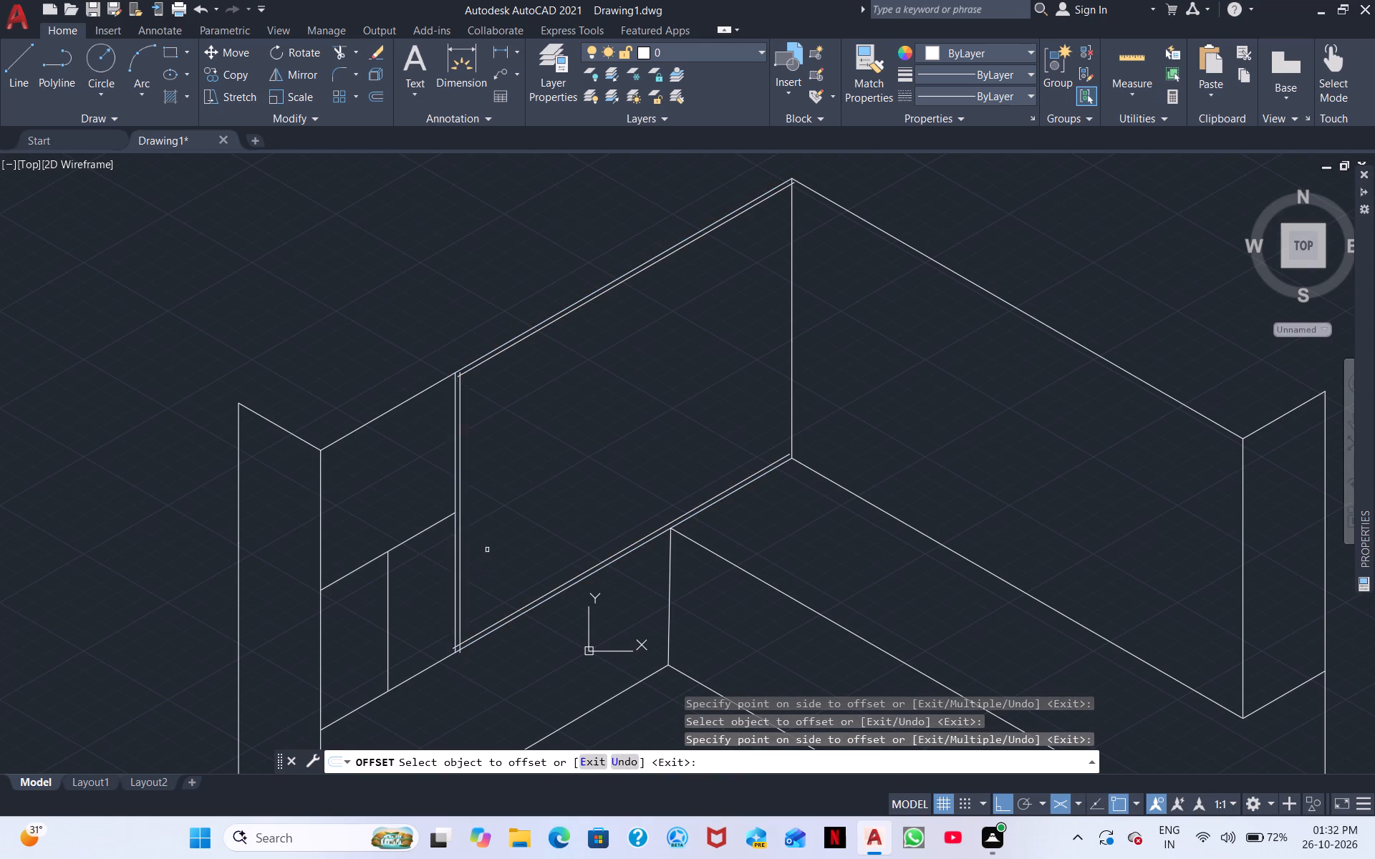
In the left wall's small lower compartments, offset the shelf edge downward, the base edge upward and the short divider to both sides by 3.
{"action": "left_click", "coordinate": [396, 546]}
{"action": "left_click", "coordinate": [408, 567]}
{"action": "left_click", "coordinate": [421, 674]}
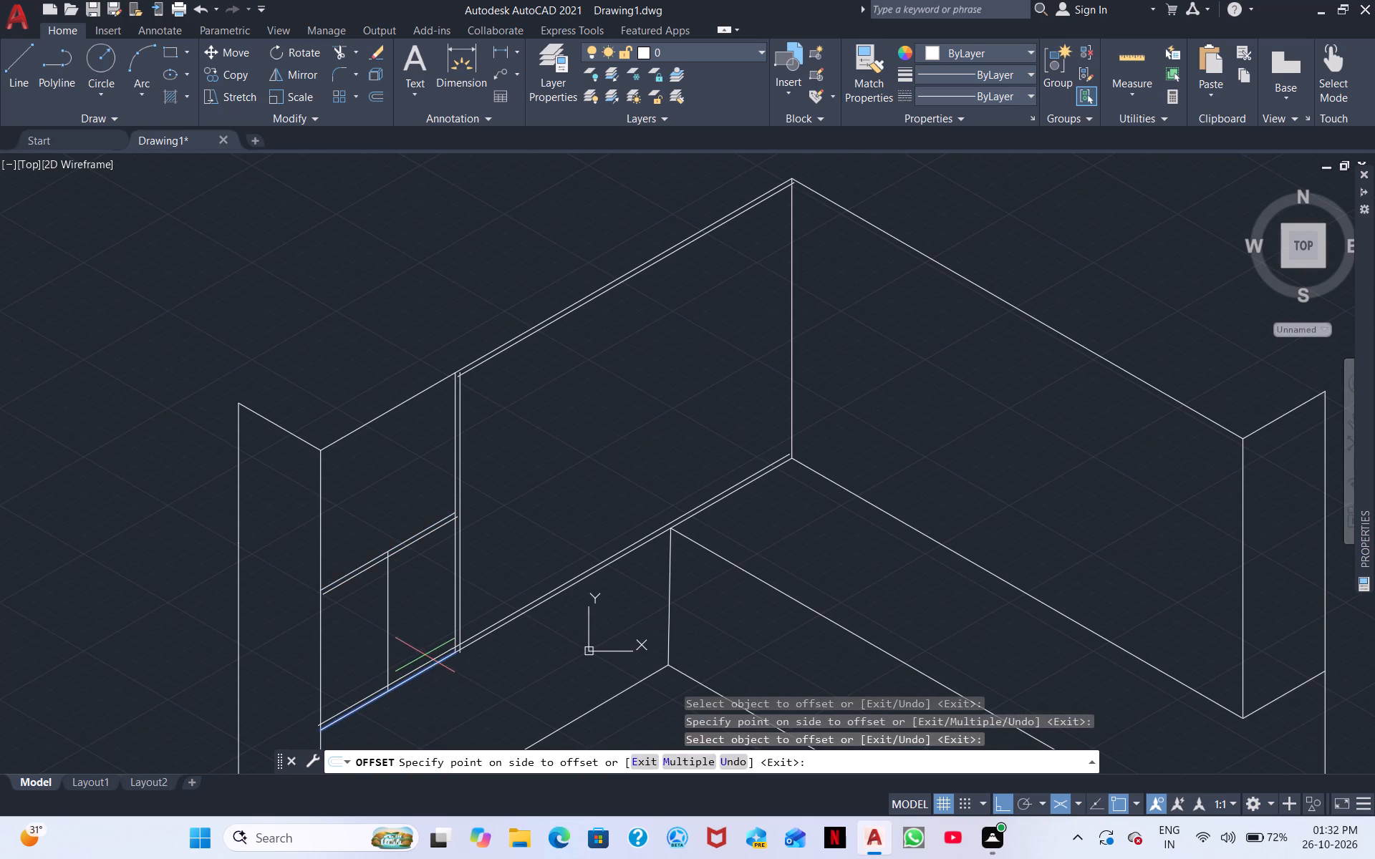
{"action": "left_click", "coordinate": [425, 655]}
{"action": "left_click", "coordinate": [390, 639]}
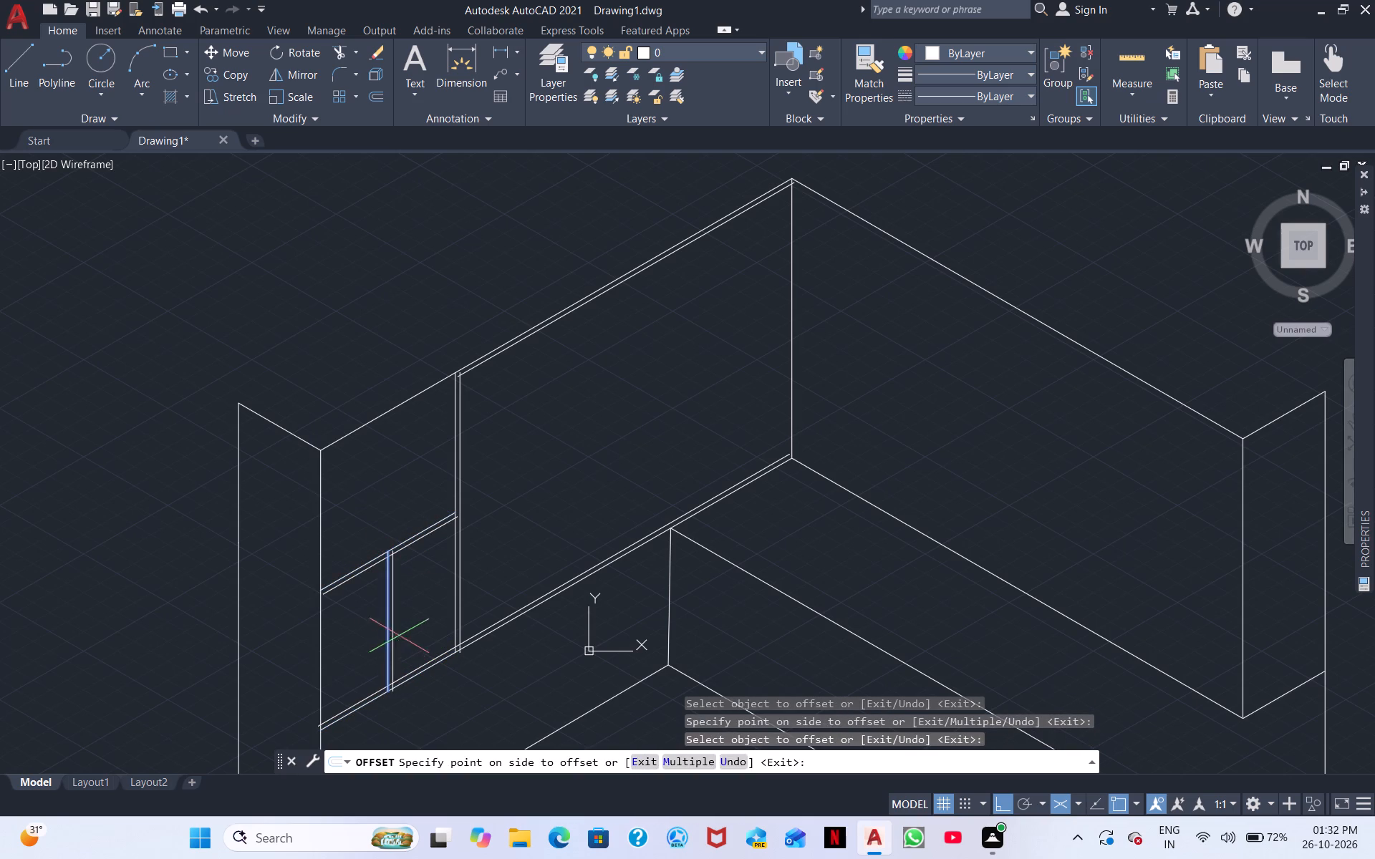
{"action": "left_click", "coordinate": [400, 636]}
{"action": "left_click", "coordinate": [387, 638]}
{"action": "left_click", "coordinate": [374, 640]}
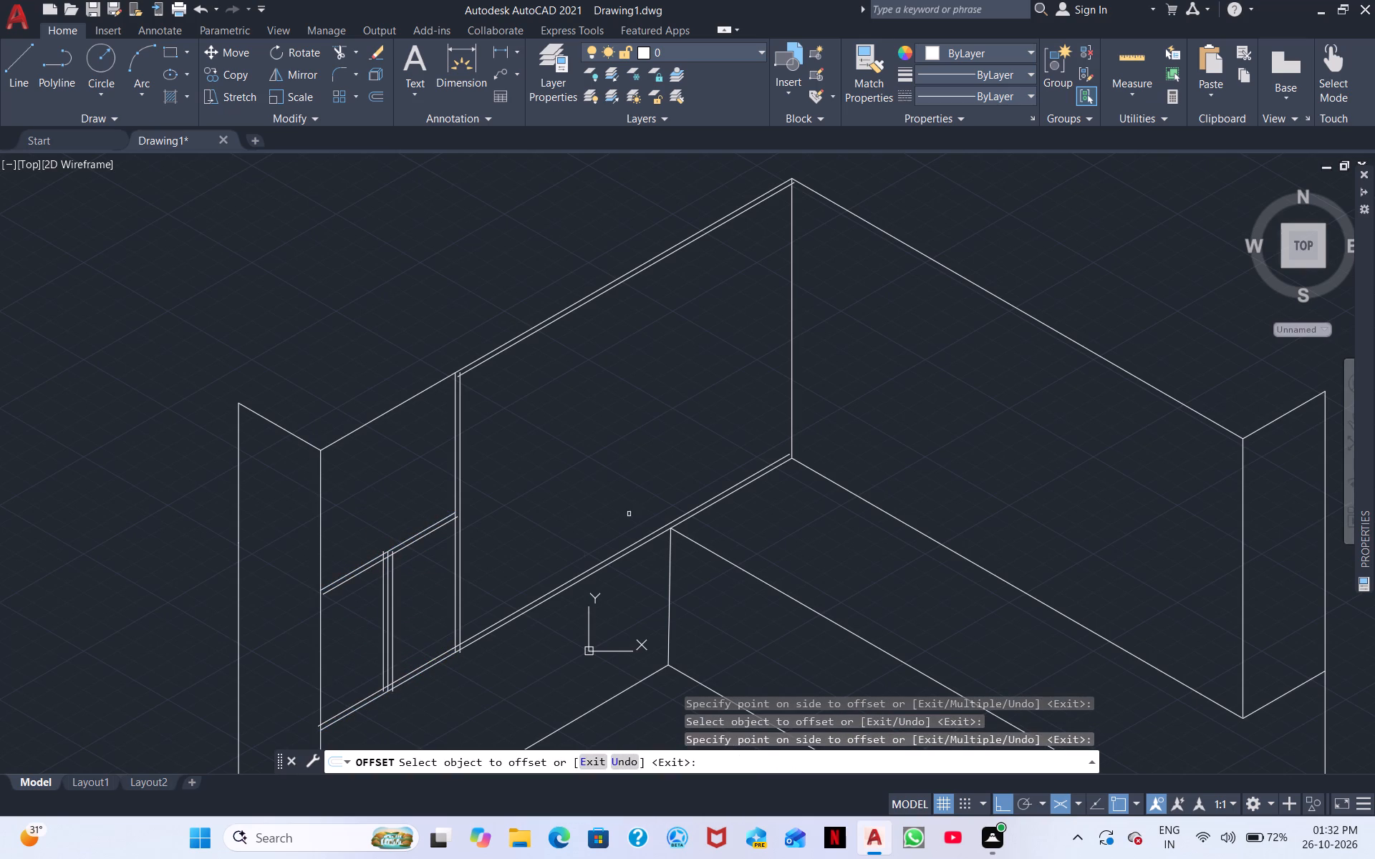
Offset the back right wall's top edge and base edge inward by 3.
{"action": "scroll", "coordinate": [551, 475], "scroll_direction": "up", "scroll_amount": 2}
{"action": "middle_click_drag", "start_coordinate": [567, 465], "coordinate": [619, 394]}
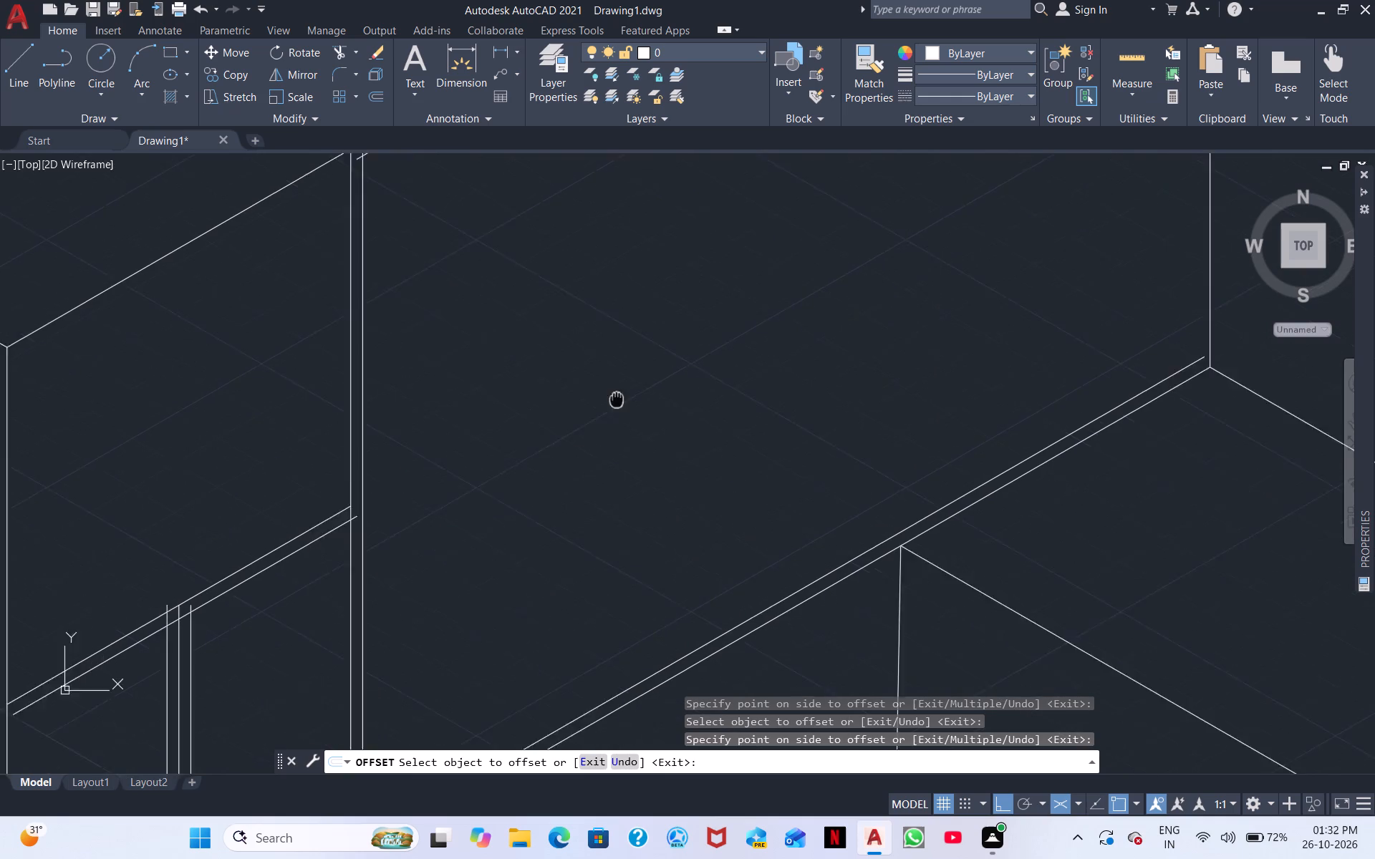
{"action": "middle_click_drag", "start_coordinate": [619, 394], "coordinate": [812, 213]}
{"action": "scroll", "coordinate": [798, 270], "scroll_direction": "down", "scroll_amount": 1}
{"action": "middle_click_drag", "start_coordinate": [801, 274], "coordinate": [396, 533]}
{"action": "scroll", "coordinate": [632, 394], "scroll_direction": "down", "scroll_amount": 2}
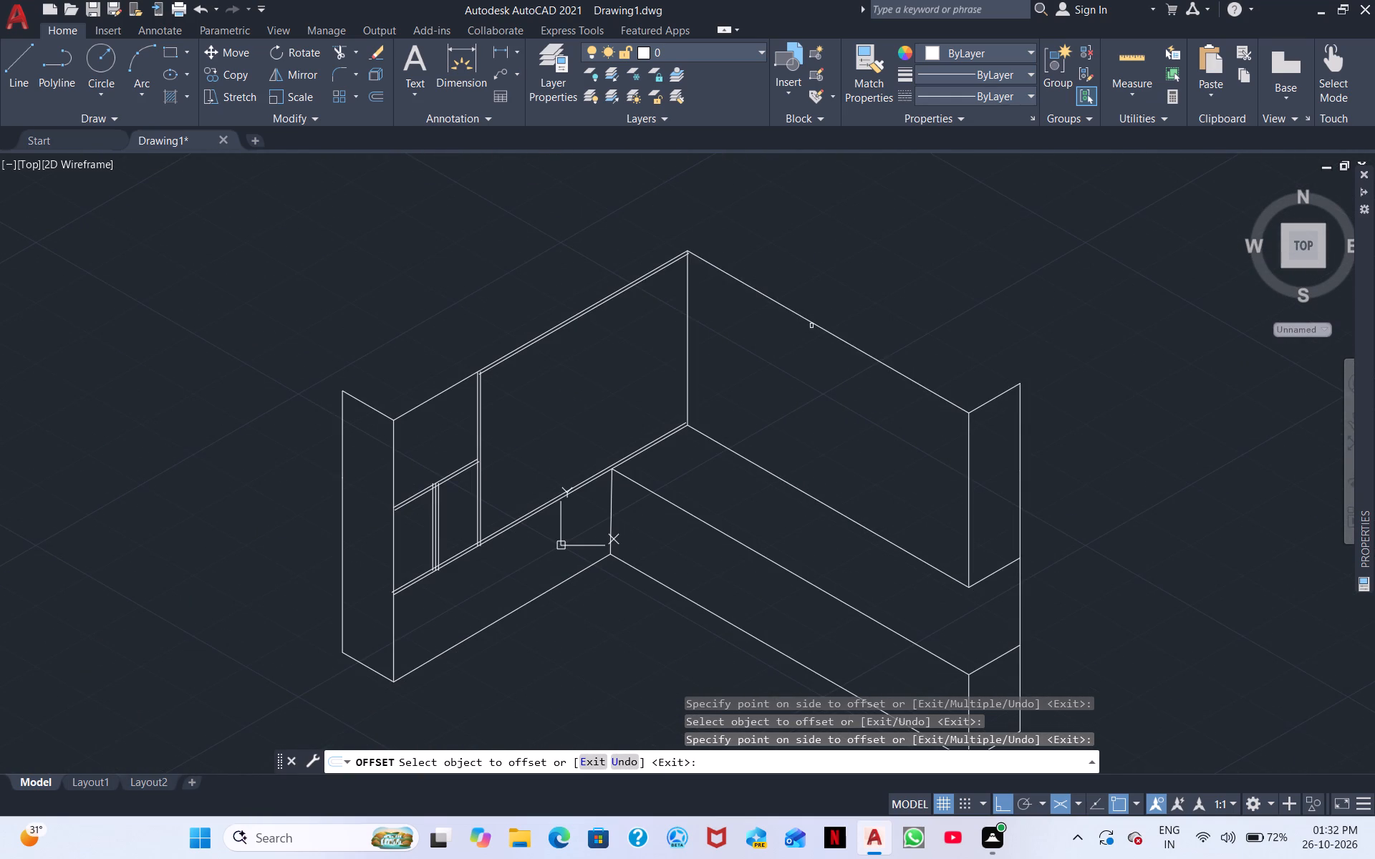
{"action": "left_click", "coordinate": [814, 325]}
{"action": "left_click", "coordinate": [797, 356]}
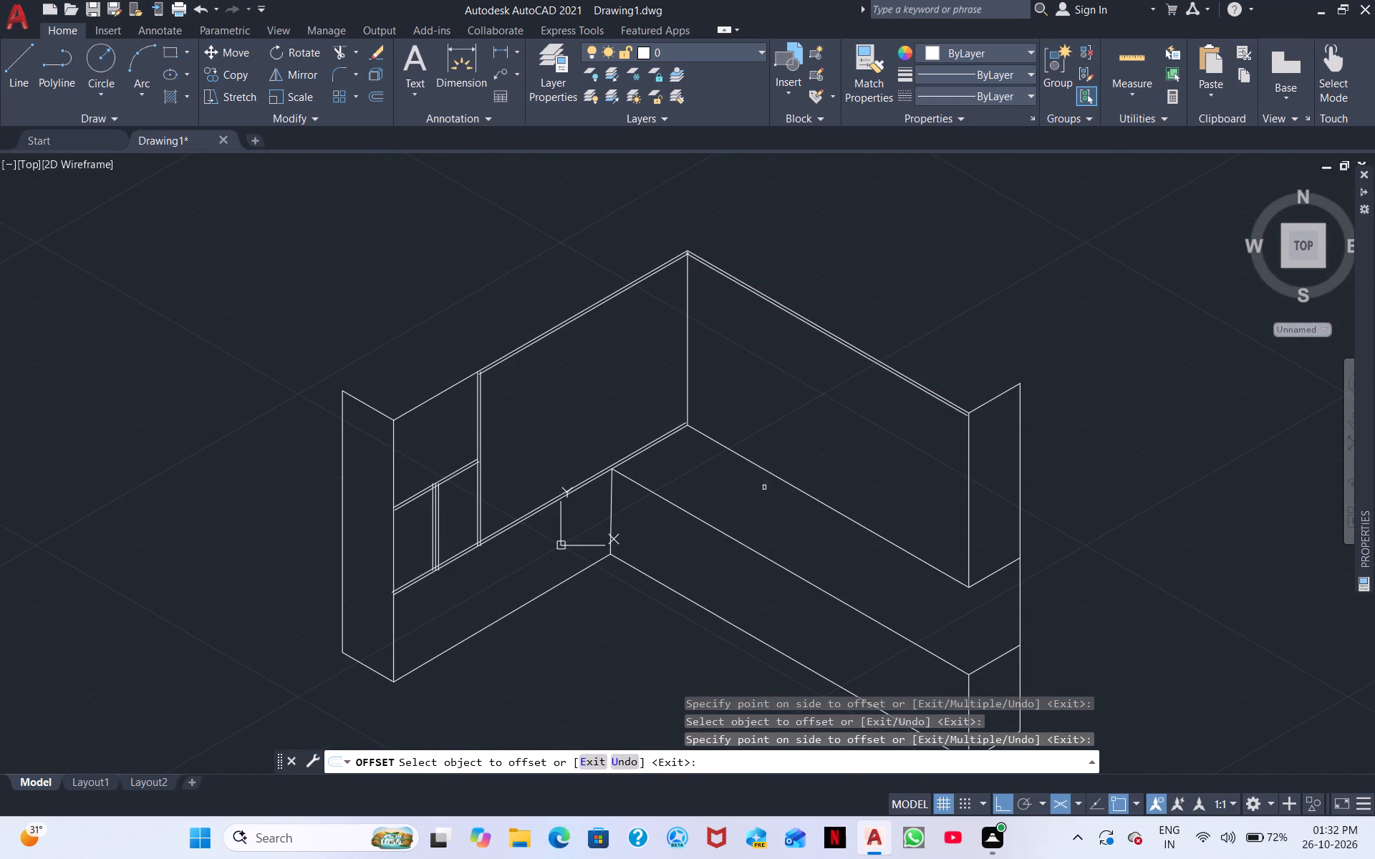
{"action": "left_click", "coordinate": [771, 472]}
{"action": "left_click", "coordinate": [799, 440]}
Offset the top edge and outer vertical edge of the left wall's small upper compartment inward by 3.
{"action": "scroll", "coordinate": [869, 462], "scroll_direction": "up", "scroll_amount": 1}
{"action": "scroll", "coordinate": [859, 511], "scroll_direction": "down", "scroll_amount": 1}
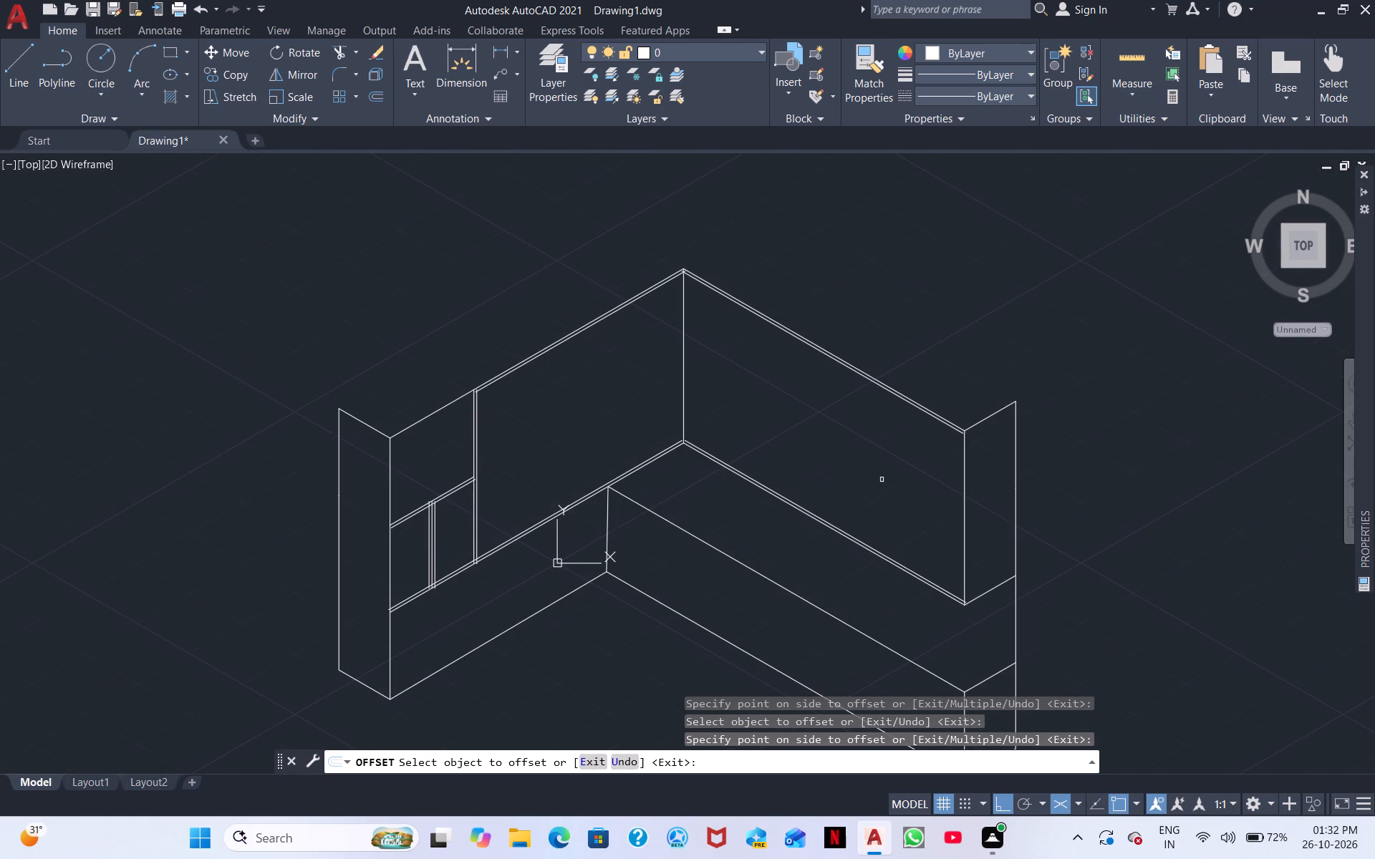
{"action": "middle_click_drag", "start_coordinate": [884, 476], "coordinate": [884, 571]}
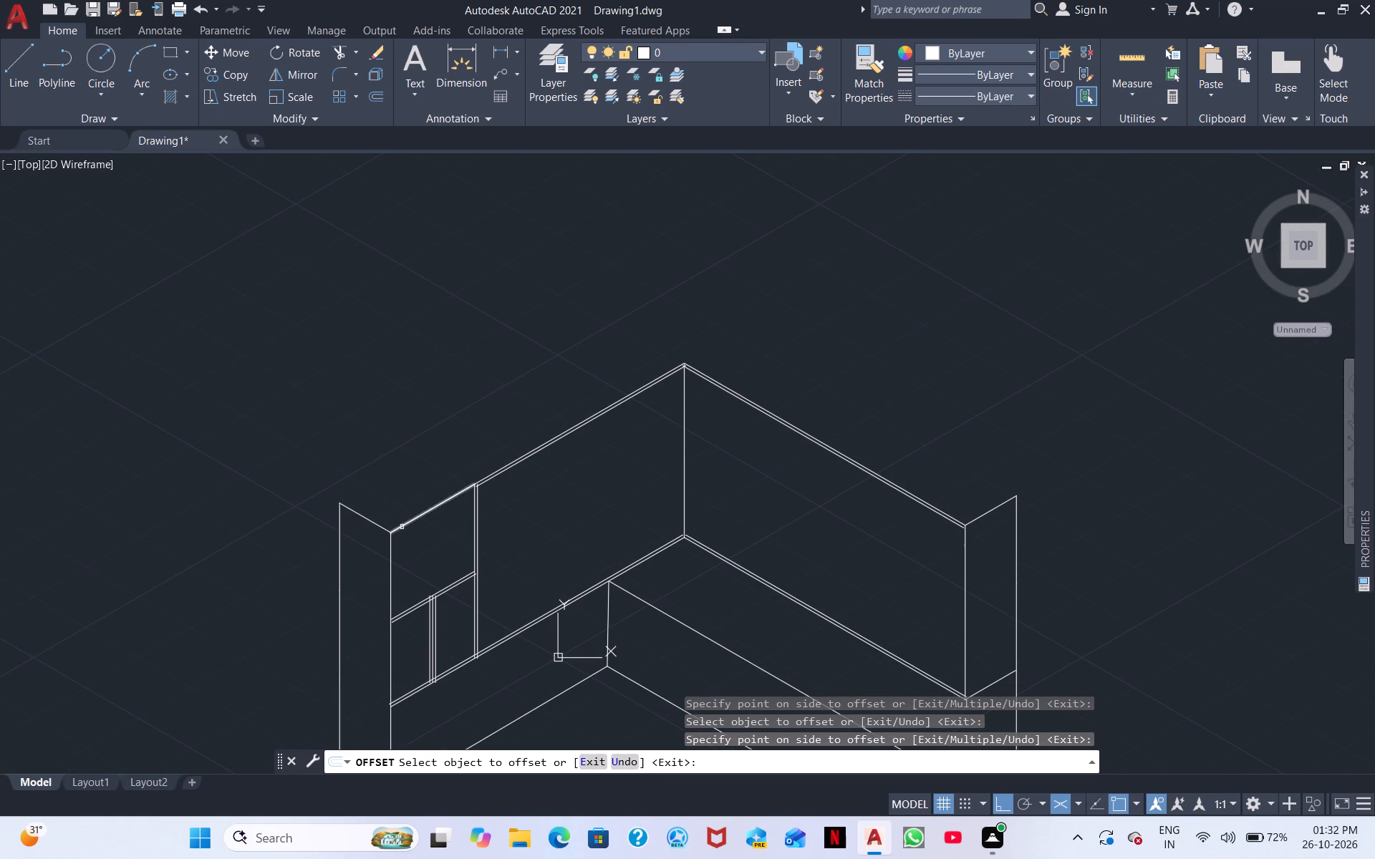
{"action": "left_click", "coordinate": [422, 518]}
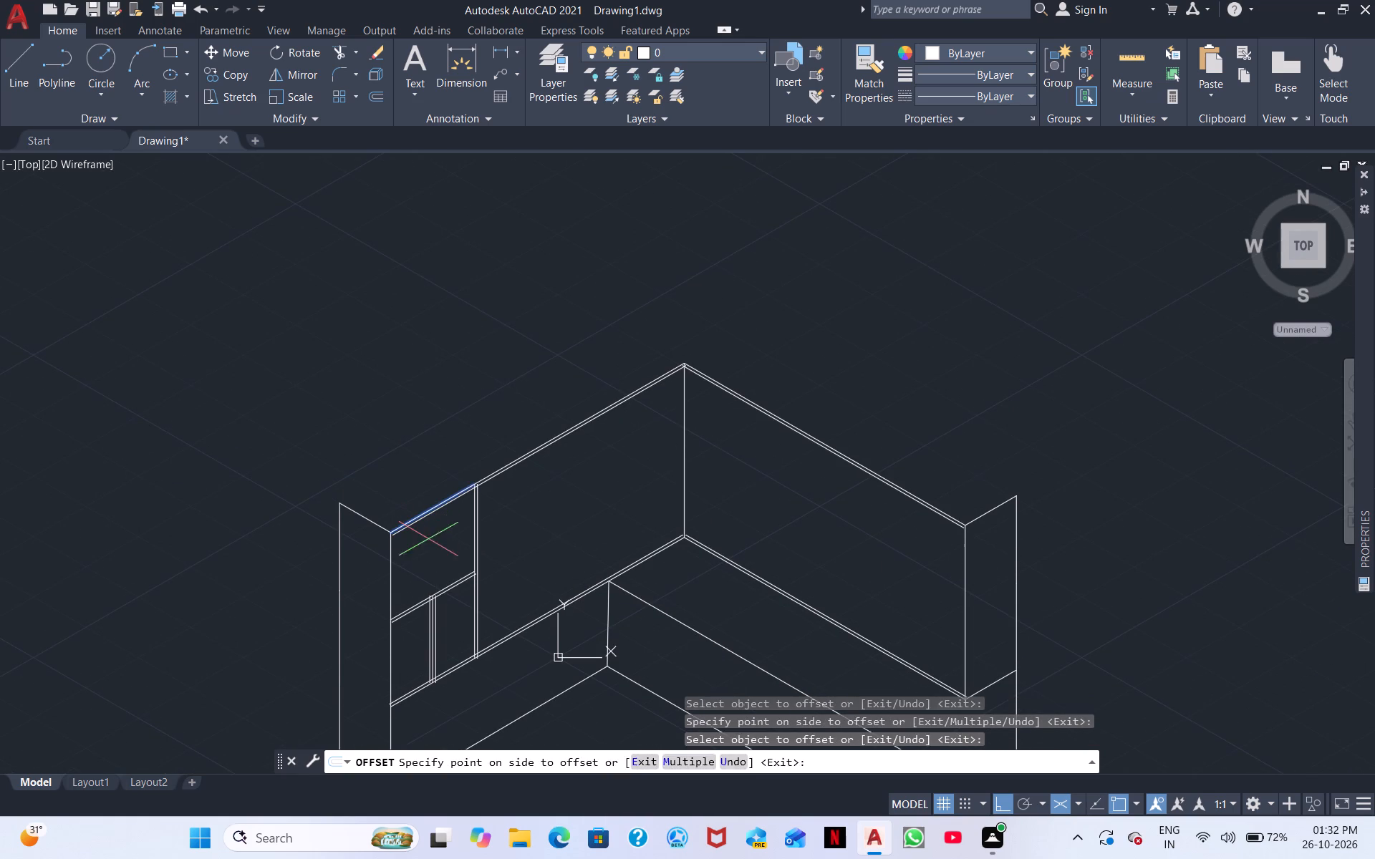
{"action": "left_click", "coordinate": [428, 541]}
{"action": "left_click", "coordinate": [392, 567]}
{"action": "left_click", "coordinate": [415, 562]}
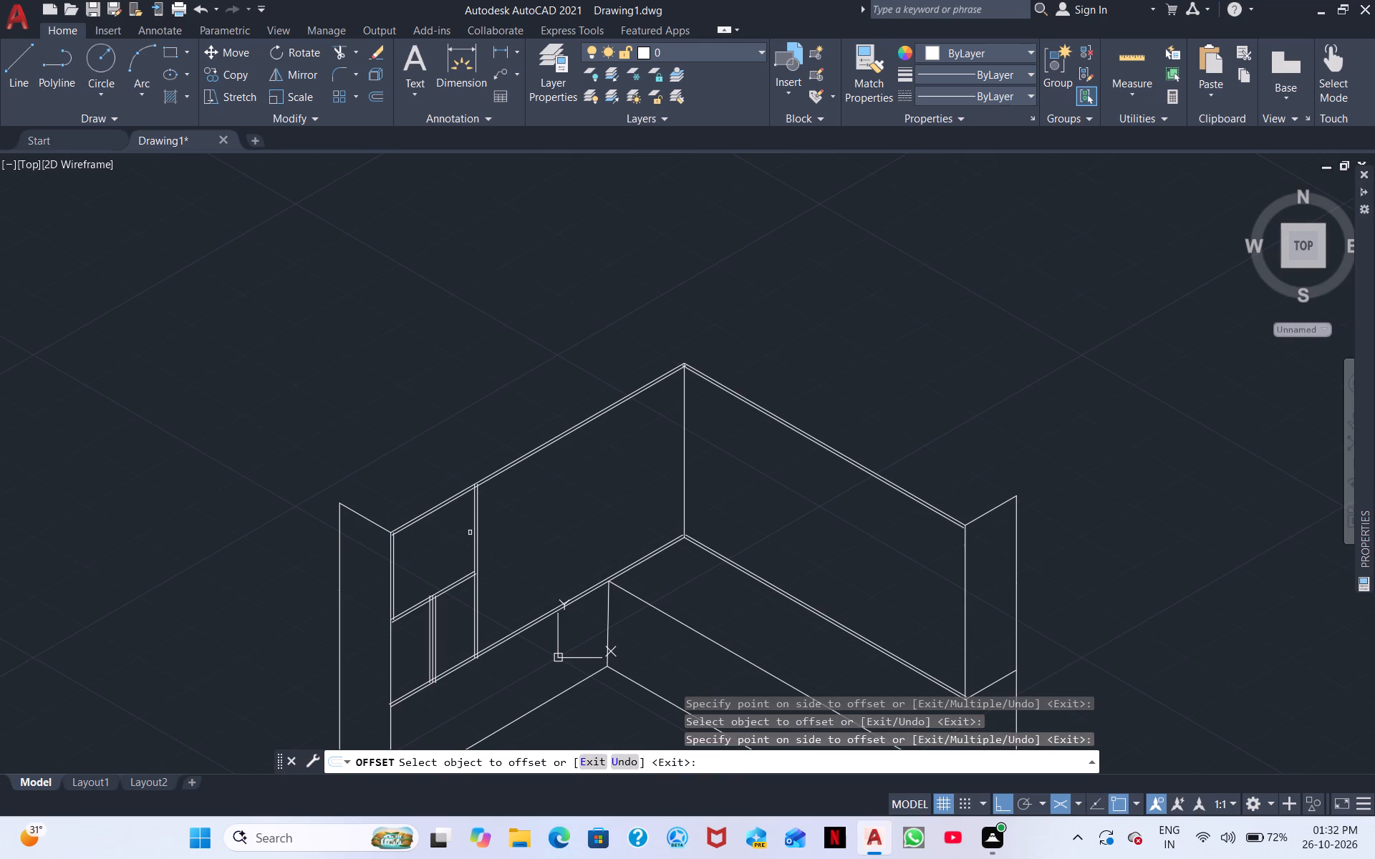
{"action": "right_click", "coordinate": [605, 494]}
{"action": "left_click", "coordinate": [636, 504]}
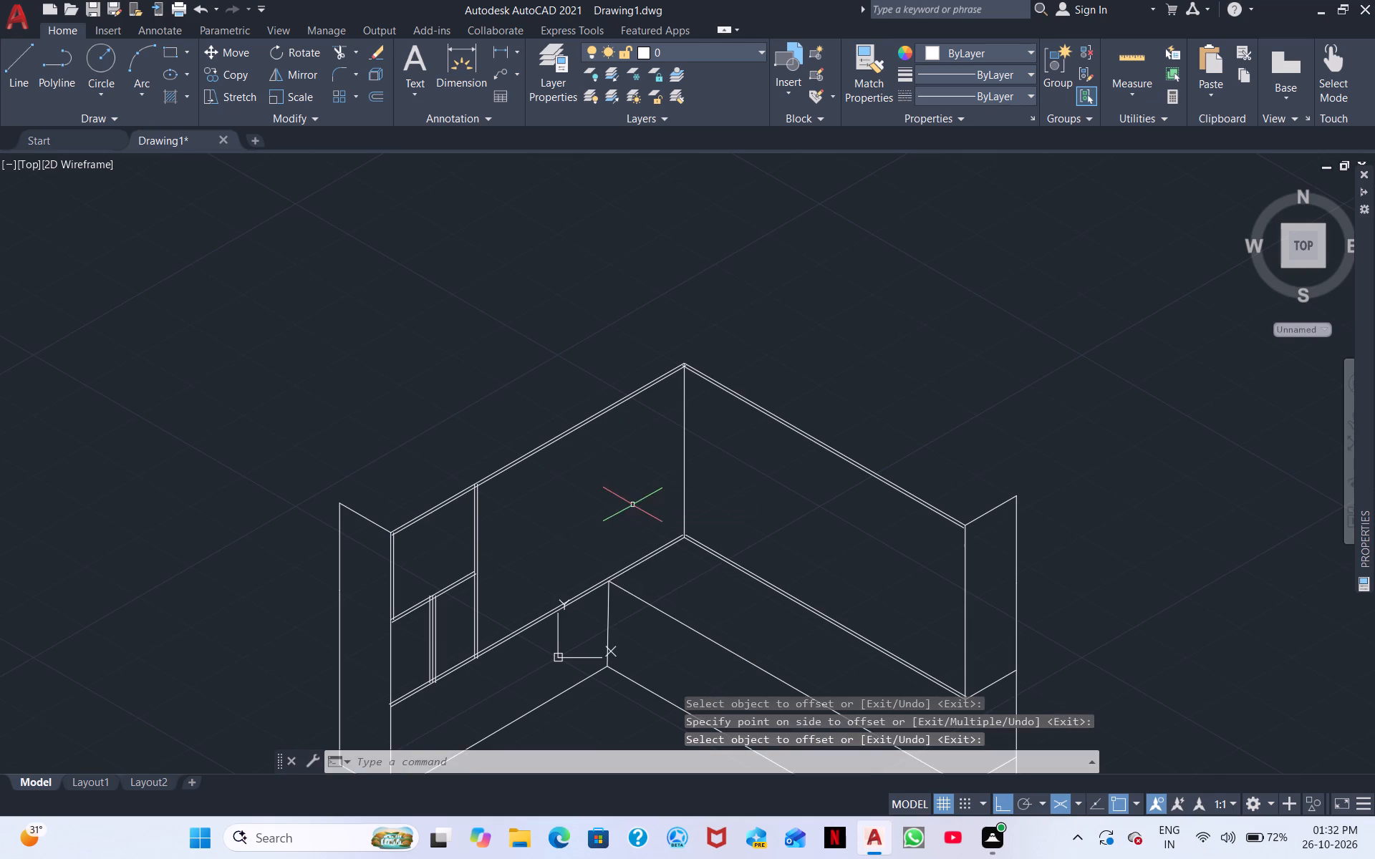
Trim the overshoot of the back right wall's base offset line at the wall's outer vertical edge.
{"action": "scroll", "coordinate": [632, 505], "scroll_direction": "down", "scroll_amount": 1}
{"action": "scroll", "coordinate": [611, 523], "scroll_direction": "up", "scroll_amount": 2}
{"action": "middle_click_drag", "start_coordinate": [612, 550], "coordinate": [608, 304]}
{"action": "scroll", "coordinate": [652, 432], "scroll_direction": "down", "scroll_amount": 2}
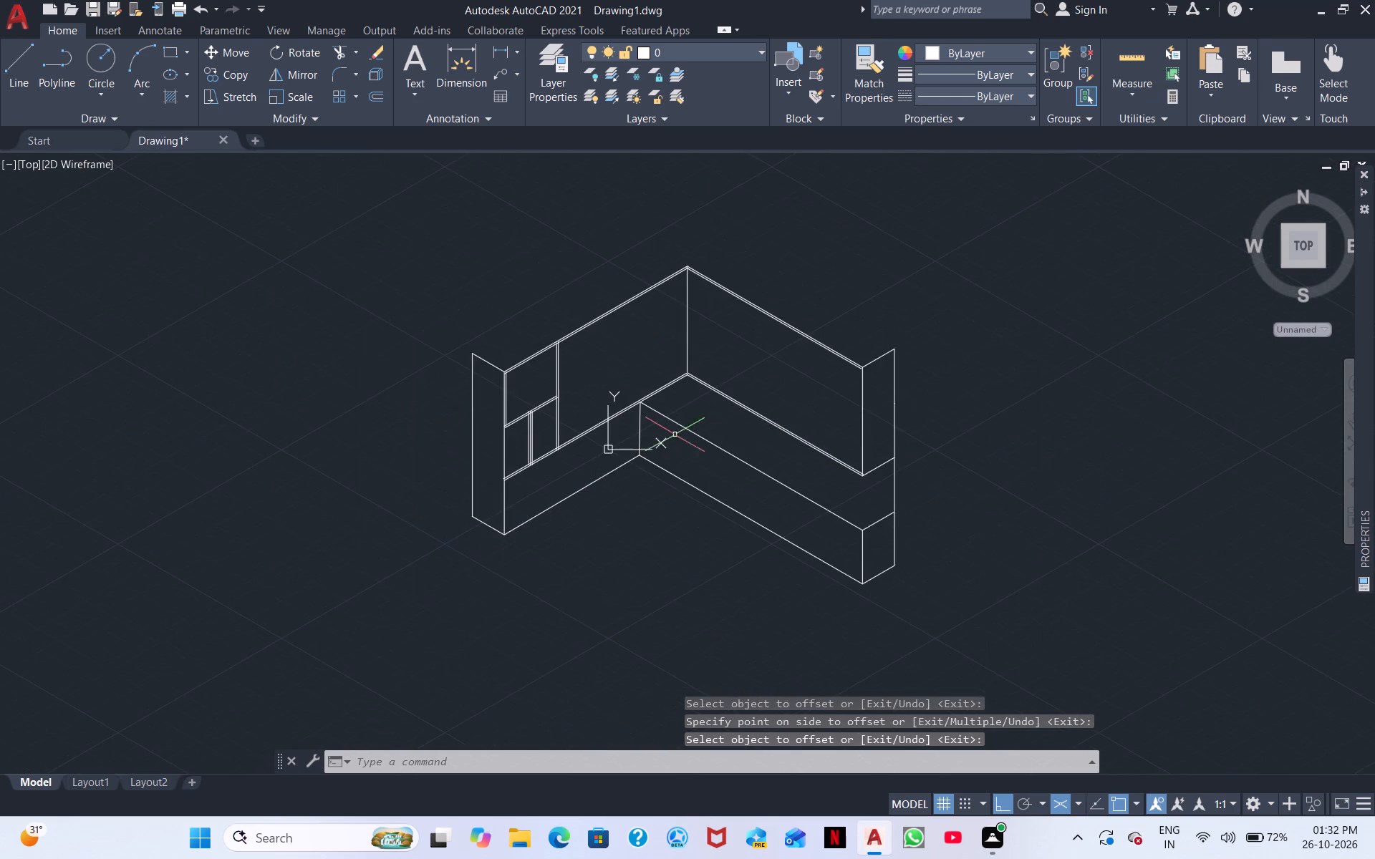
{"action": "middle_click_drag", "start_coordinate": [814, 441], "coordinate": [461, 560]}
{"action": "scroll", "coordinate": [469, 558], "scroll_direction": "up", "scroll_amount": 3}
{"action": "middle_click_drag", "start_coordinate": [566, 553], "coordinate": [768, 268]}
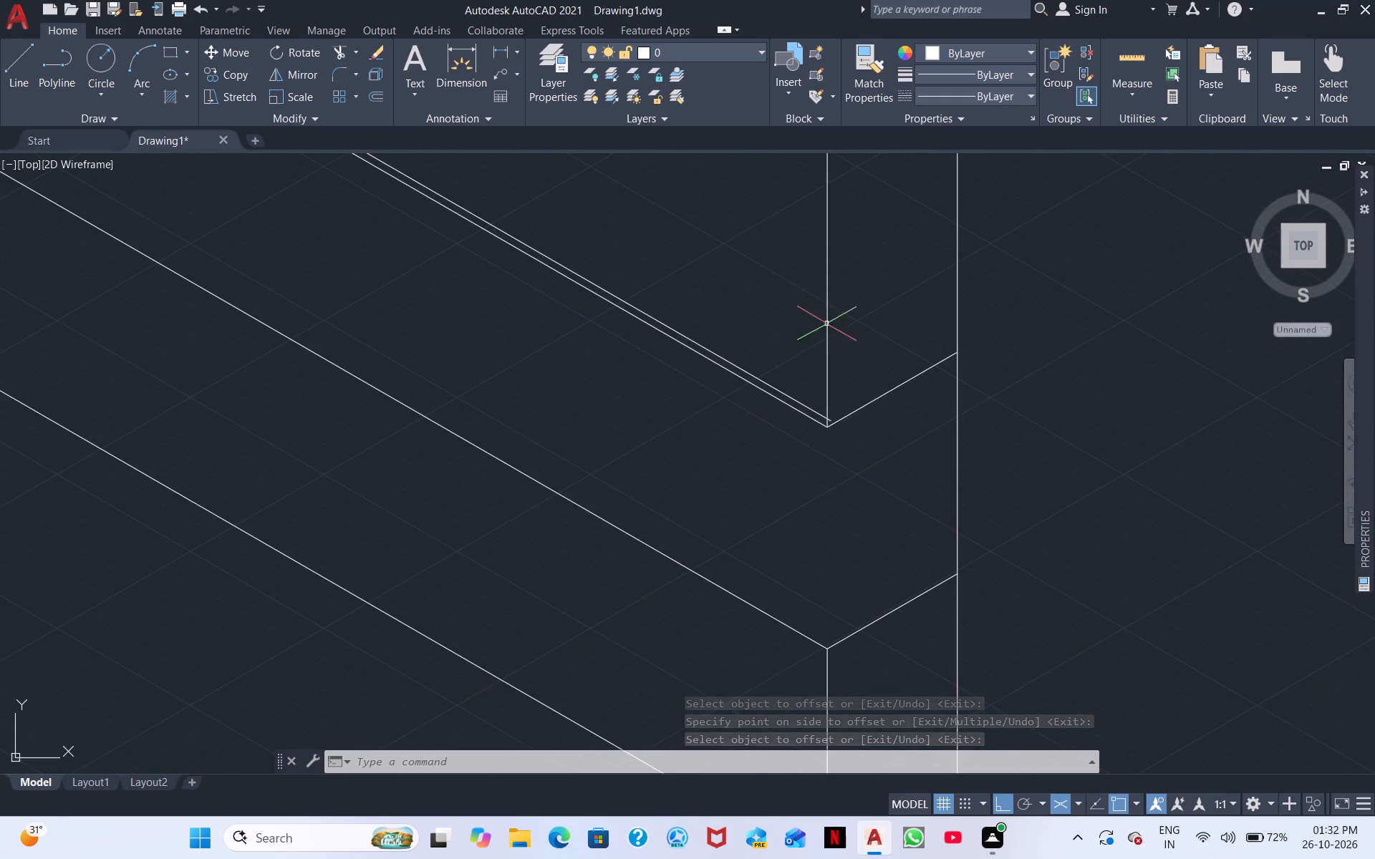
{"action": "scroll", "coordinate": [869, 403], "scroll_direction": "down", "scroll_amount": 1}
{"action": "scroll", "coordinate": [855, 402], "scroll_direction": "up", "scroll_amount": 3}
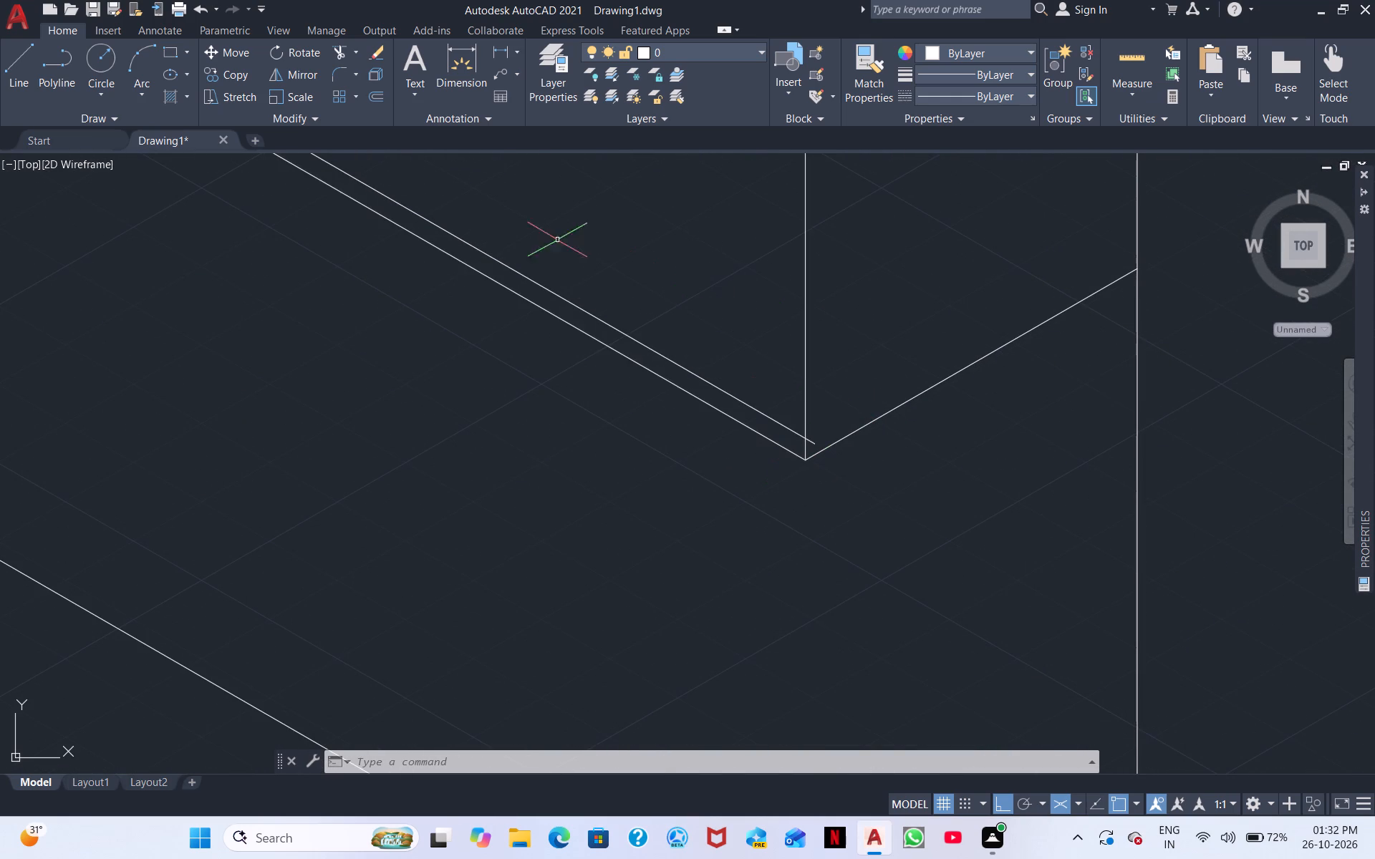
{"action": "left_click", "coordinate": [342, 49]}
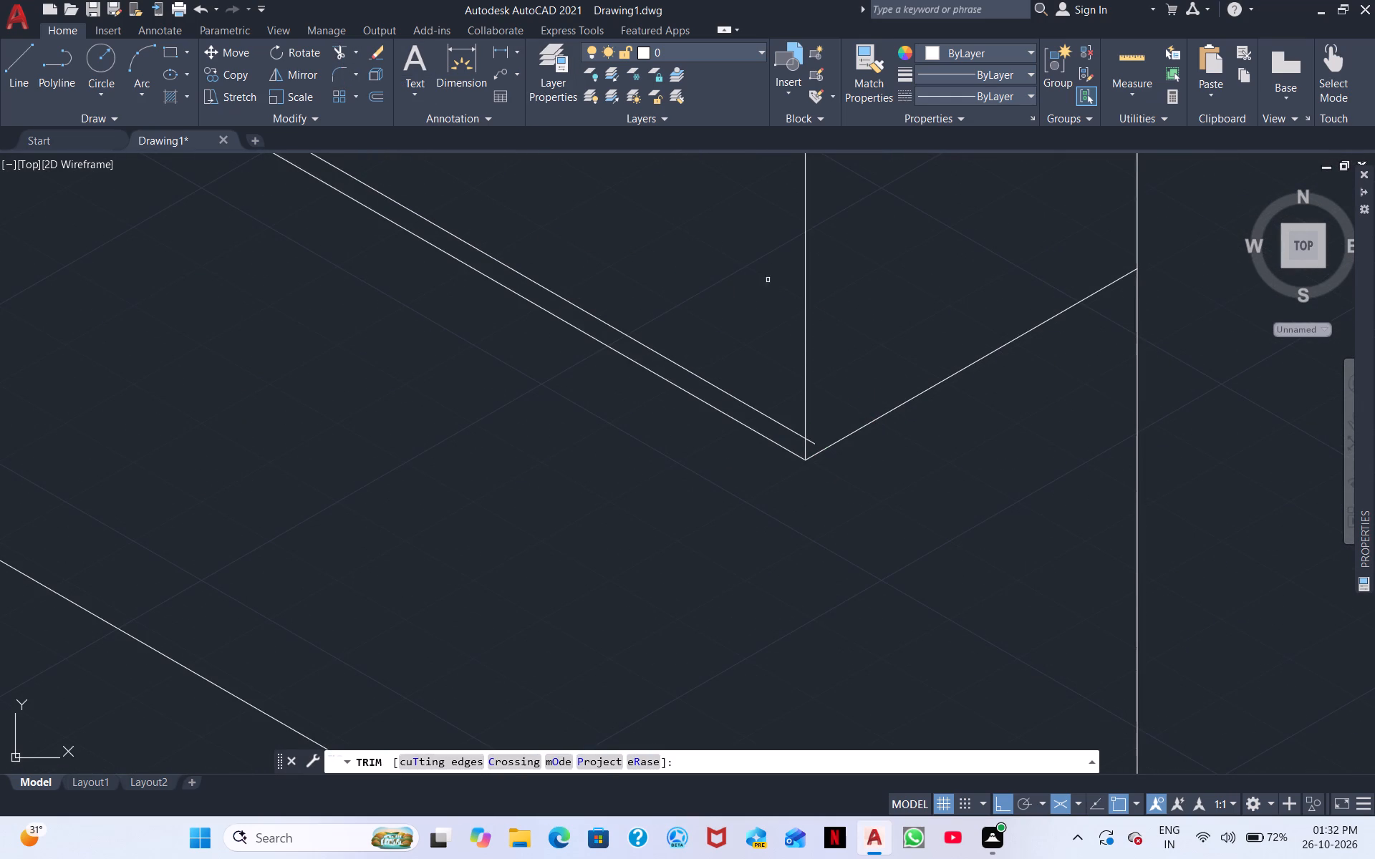
{"action": "left_click", "coordinate": [811, 440]}
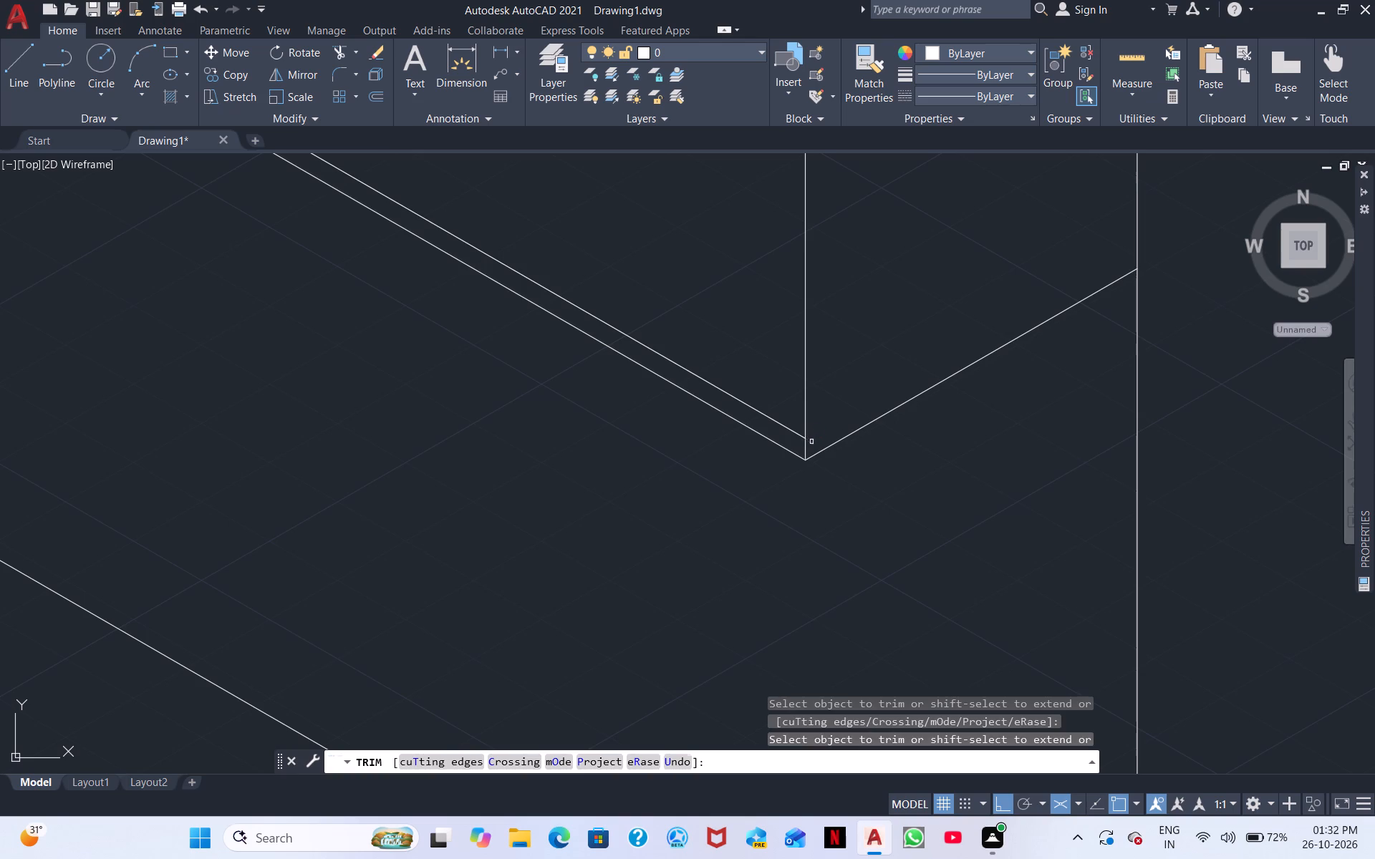
Extend the base offset lines of the back right wall and left wall to the vertical edge at the inner corner.
{"action": "scroll", "coordinate": [647, 278], "scroll_direction": "down", "scroll_amount": 3}
{"action": "middle_click_drag", "start_coordinate": [482, 248], "coordinate": [834, 672]}
{"action": "scroll", "coordinate": [566, 449], "scroll_direction": "up", "scroll_amount": 4}
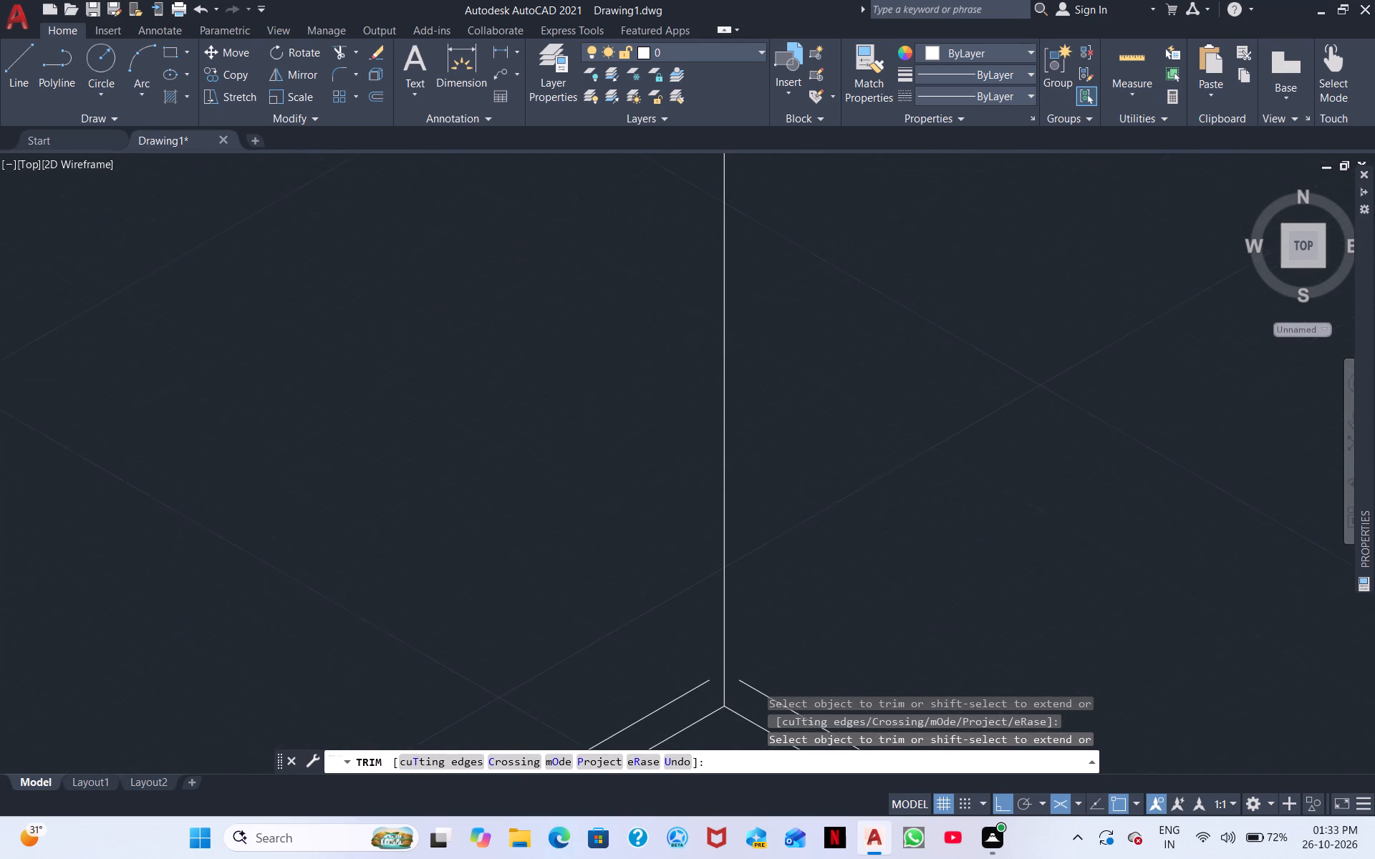
{"action": "left_click", "coordinate": [753, 690], "text": "shift"}
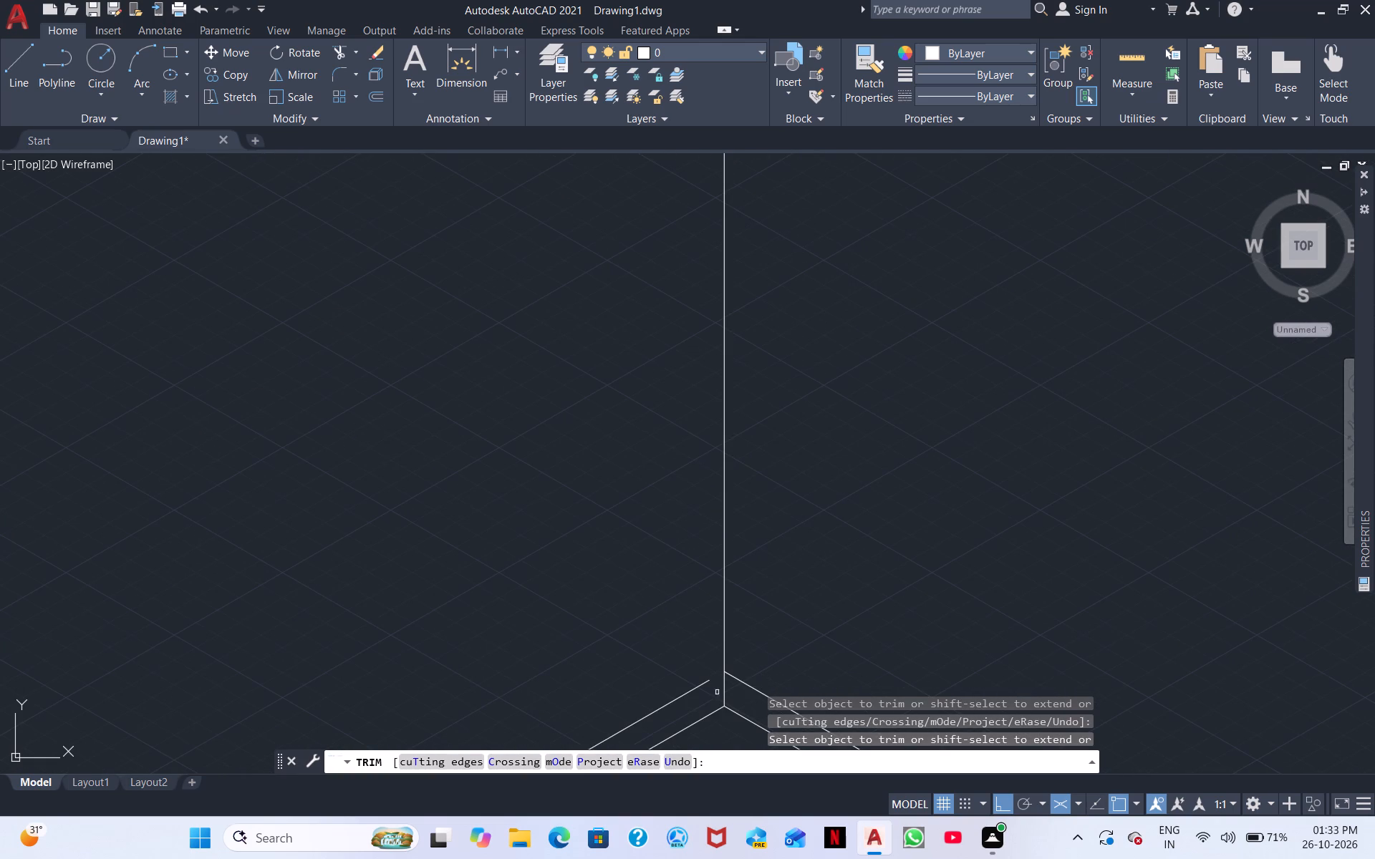
{"action": "left_click", "coordinate": [700, 684], "text": "shift"}
{"action": "scroll", "coordinate": [664, 631], "scroll_direction": "down", "scroll_amount": 2}
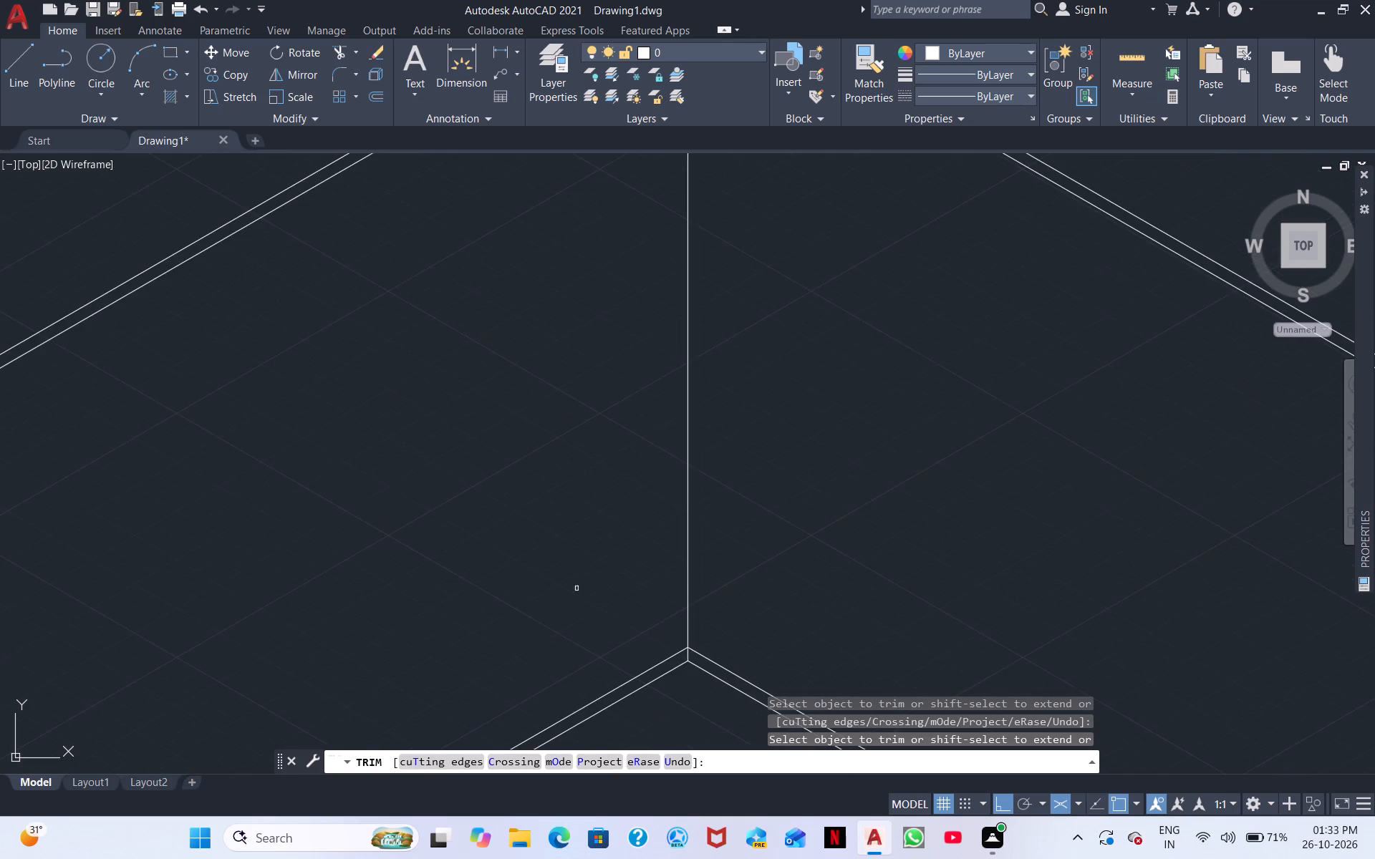
Trim the overshooting ends of both walls' top offset lines where they cross at the inner corner edge.
{"action": "scroll", "coordinate": [516, 572], "scroll_direction": "down", "scroll_amount": 2}
{"action": "middle_click_drag", "start_coordinate": [527, 355], "coordinate": [442, 654]}
{"action": "scroll", "coordinate": [490, 577], "scroll_direction": "up", "scroll_amount": 5}
{"action": "middle_click_drag", "start_coordinate": [572, 642], "coordinate": [612, 266]}
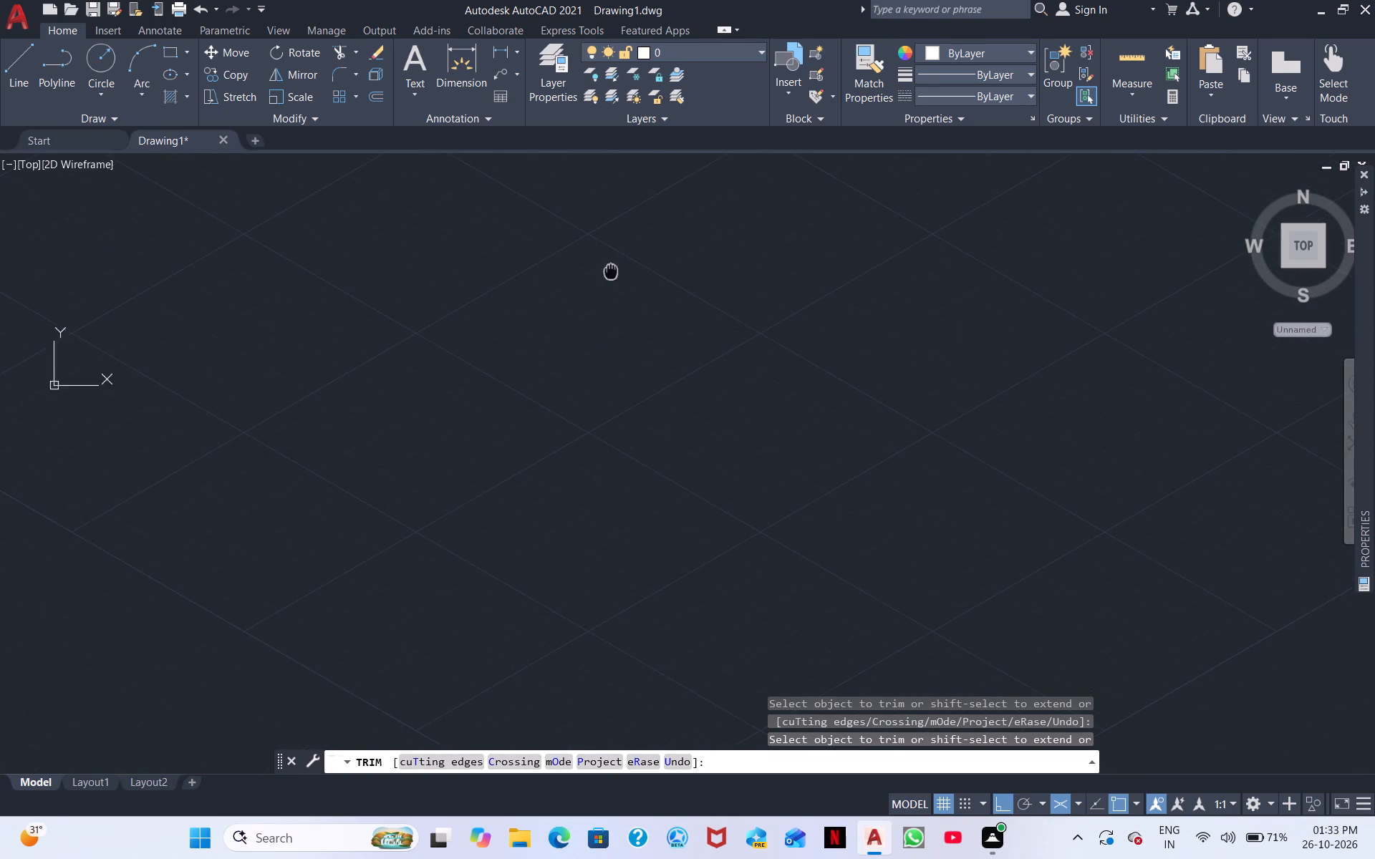
{"action": "middle_click_drag", "start_coordinate": [612, 266], "coordinate": [611, 270]}
{"action": "middle_click_drag", "start_coordinate": [626, 400], "coordinate": [657, 233]}
{"action": "scroll", "coordinate": [616, 575], "scroll_direction": "up", "scroll_amount": 2}
{"action": "middle_click_drag", "start_coordinate": [626, 659], "coordinate": [642, 256]}
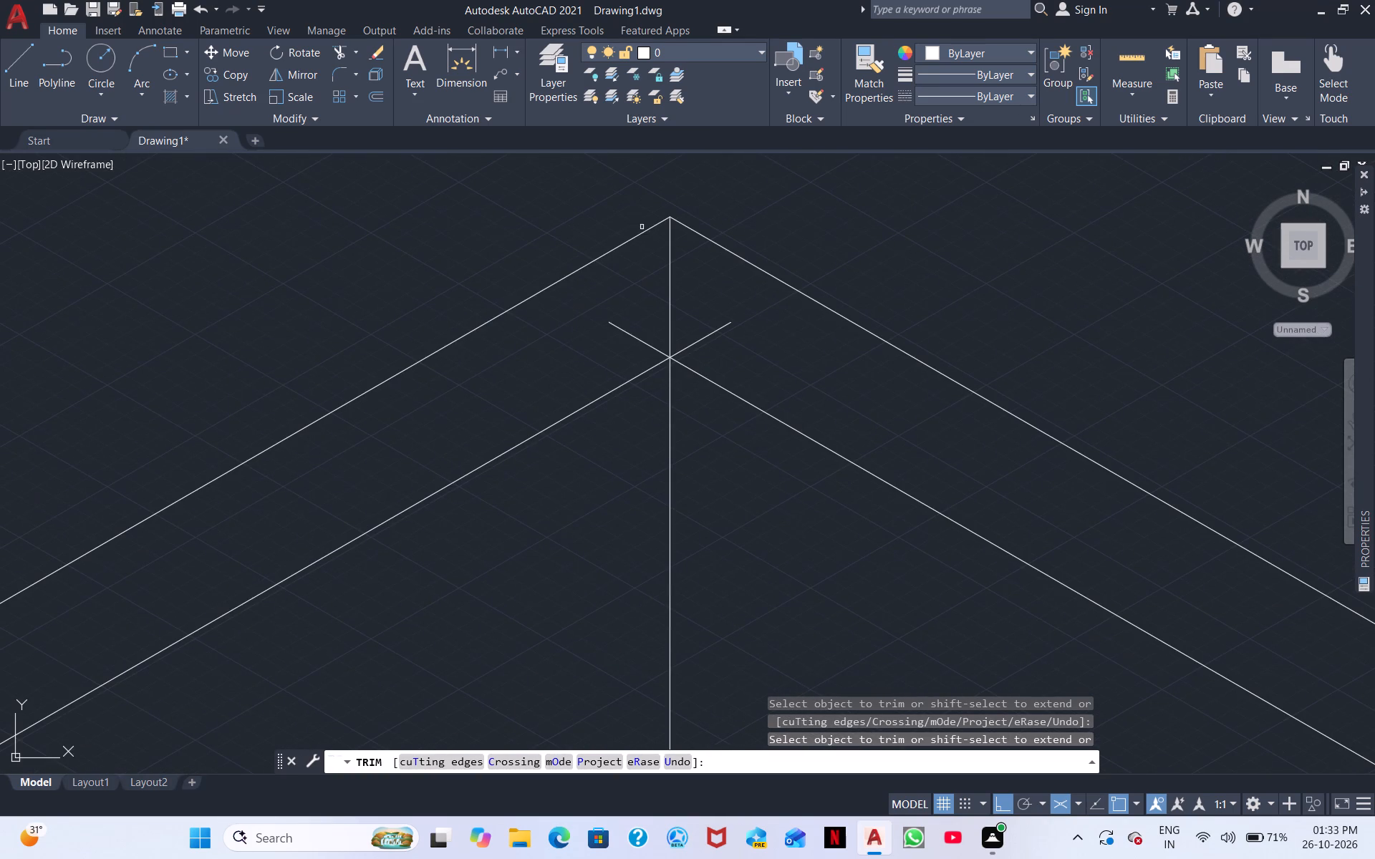
{"action": "left_click", "coordinate": [641, 341]}
{"action": "left_click", "coordinate": [702, 342]}
{"action": "scroll", "coordinate": [768, 373], "scroll_direction": "down", "scroll_amount": 2}
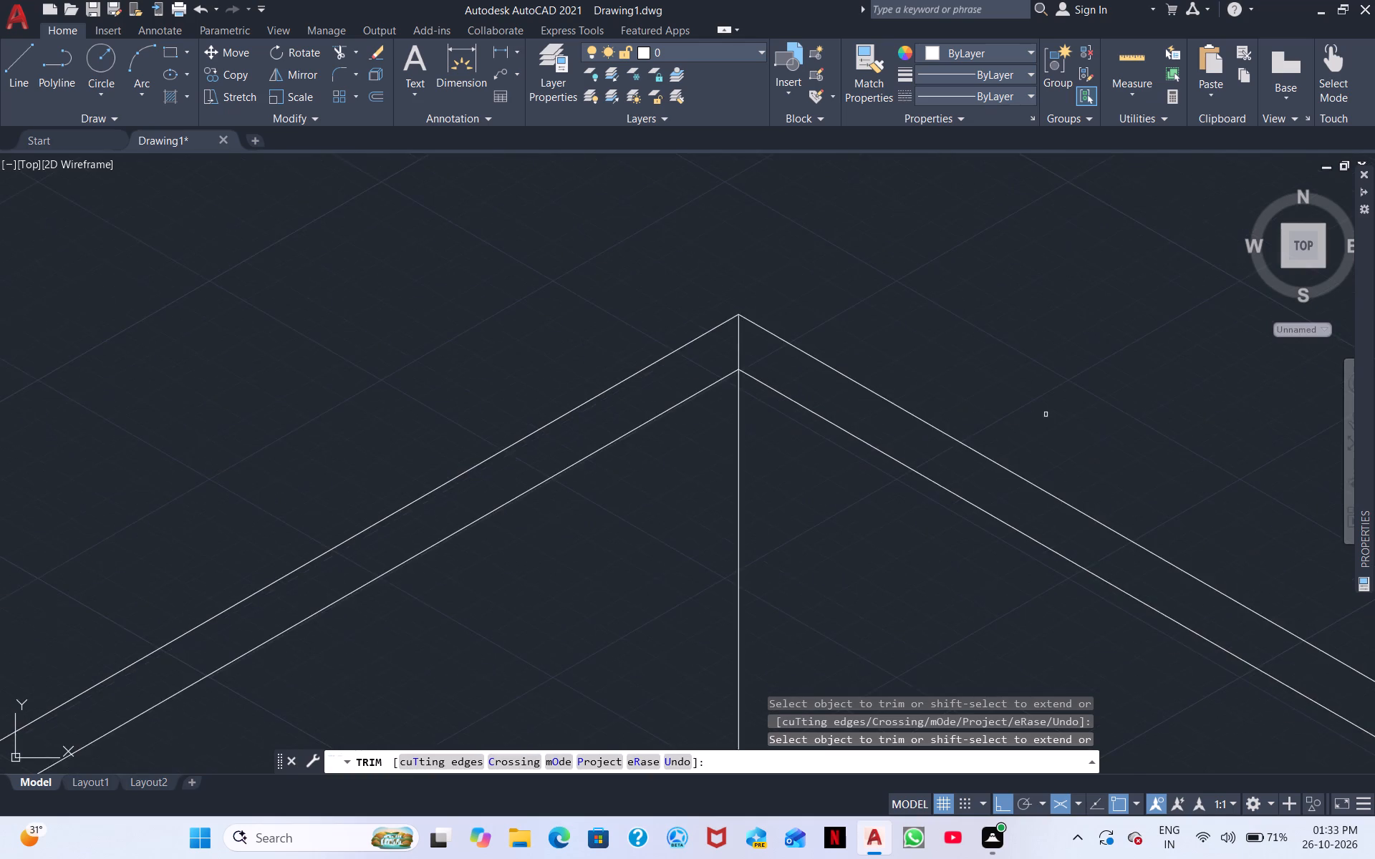
Extend the back right wall's top offset line to the wall's outer vertical edge.
{"action": "scroll", "coordinate": [1048, 425], "scroll_direction": "down", "scroll_amount": 3}
{"action": "middle_click_drag", "start_coordinate": [1158, 461], "coordinate": [175, 50]}
{"action": "middle_click_drag", "start_coordinate": [810, 313], "coordinate": [477, 79]}
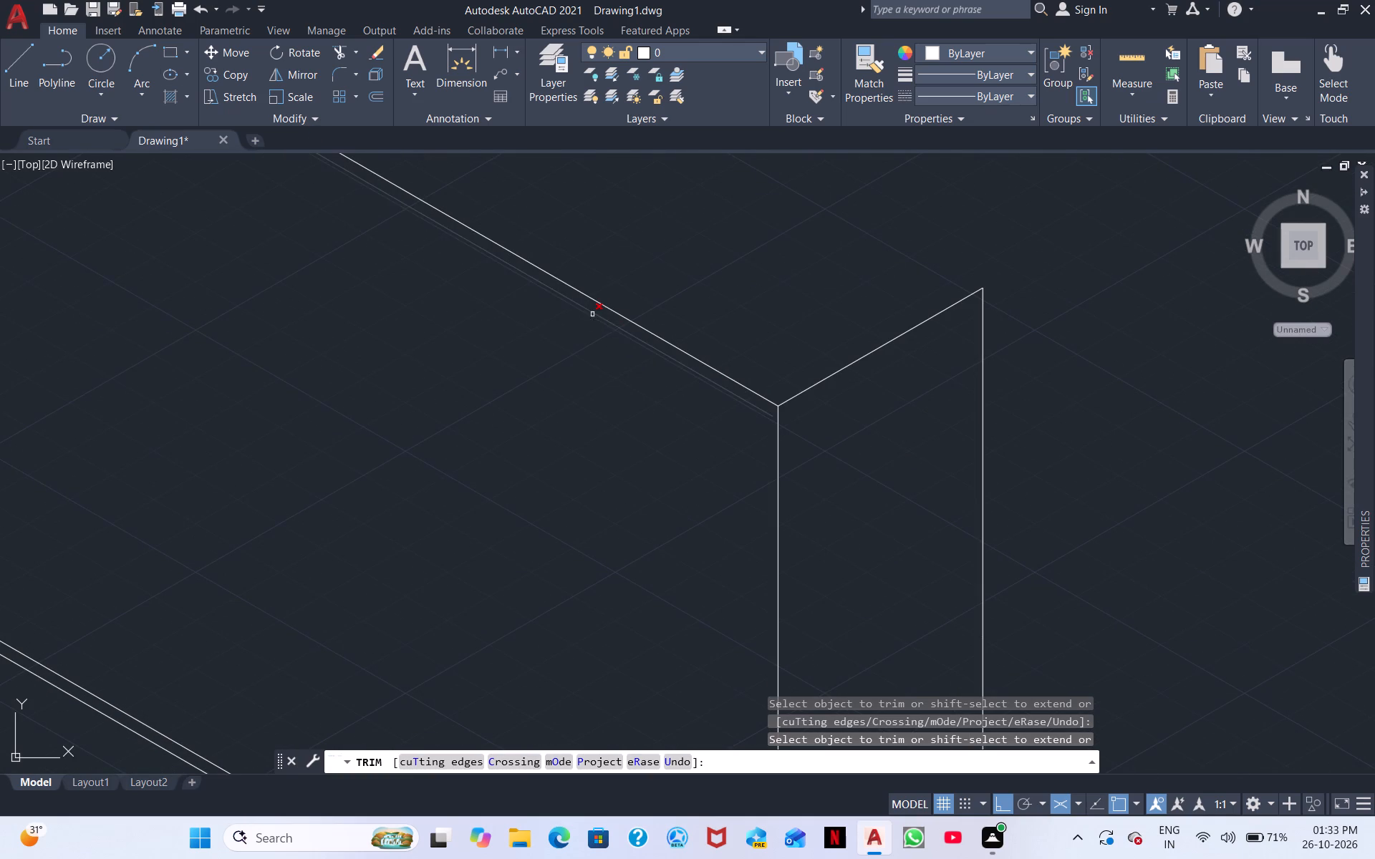
{"action": "left_click", "coordinate": [698, 373], "text": "shift"}
Trim the end of the left wall's shelf offset line that passes beyond the tall vertical divider.
{"action": "scroll", "coordinate": [479, 361], "scroll_direction": "down", "scroll_amount": 3}
{"action": "middle_click_drag", "start_coordinate": [285, 324], "coordinate": [837, 244]}
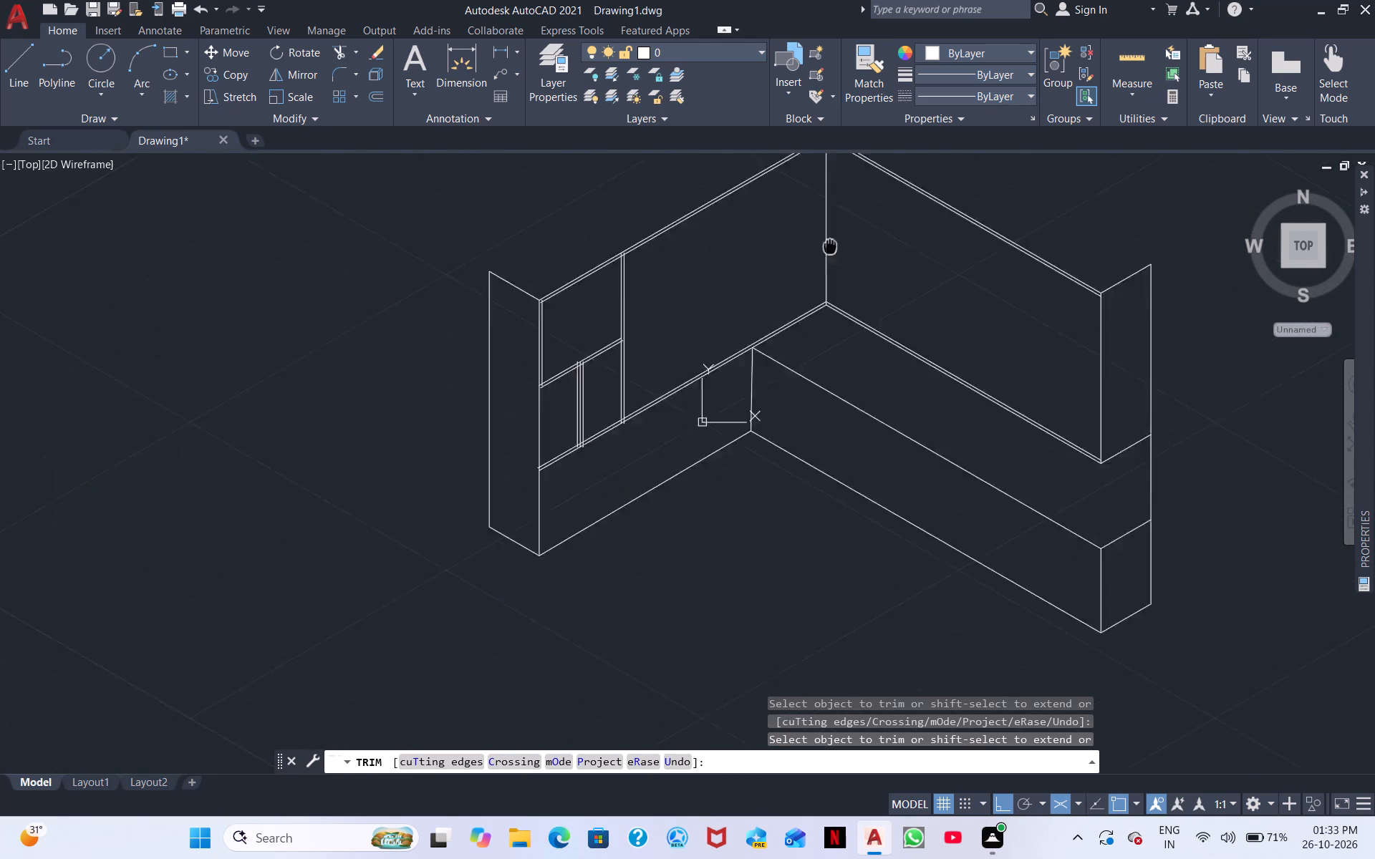
{"action": "middle_click_drag", "start_coordinate": [837, 244], "coordinate": [915, 243]}
{"action": "scroll", "coordinate": [740, 300], "scroll_direction": "up", "scroll_amount": 5}
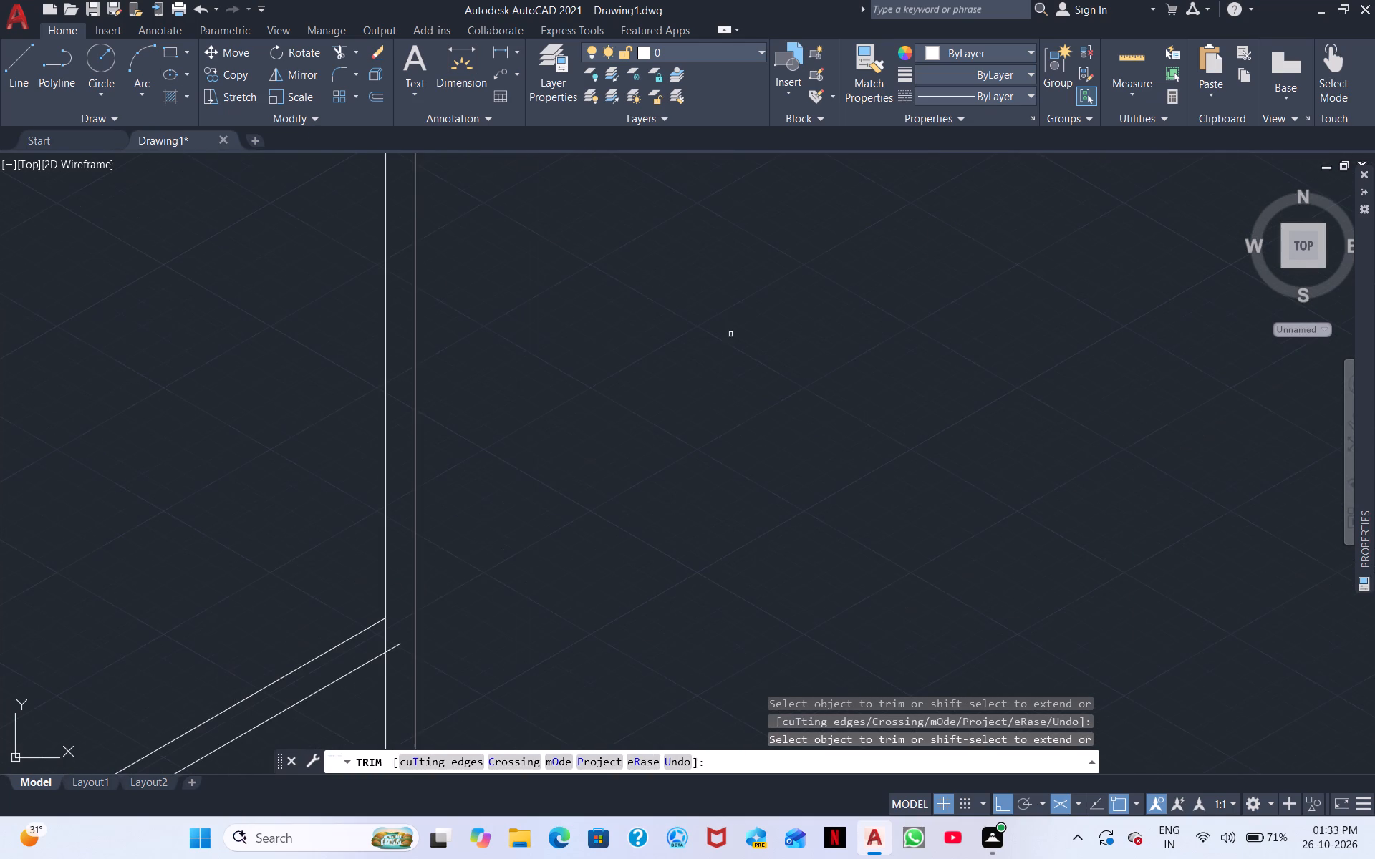
{"action": "middle_click_drag", "start_coordinate": [662, 431], "coordinate": [879, 125]}
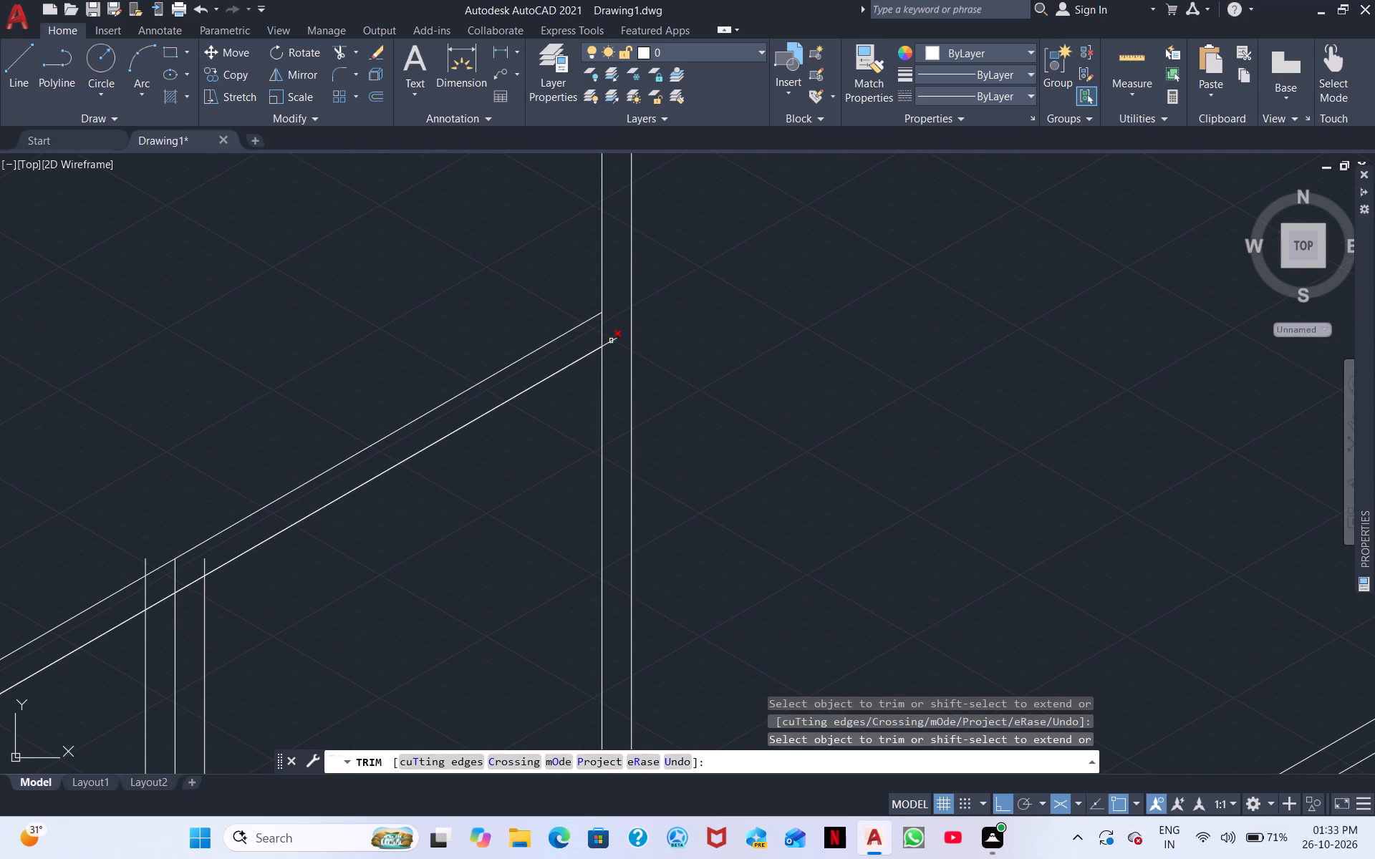
{"action": "left_click", "coordinate": [608, 340]}
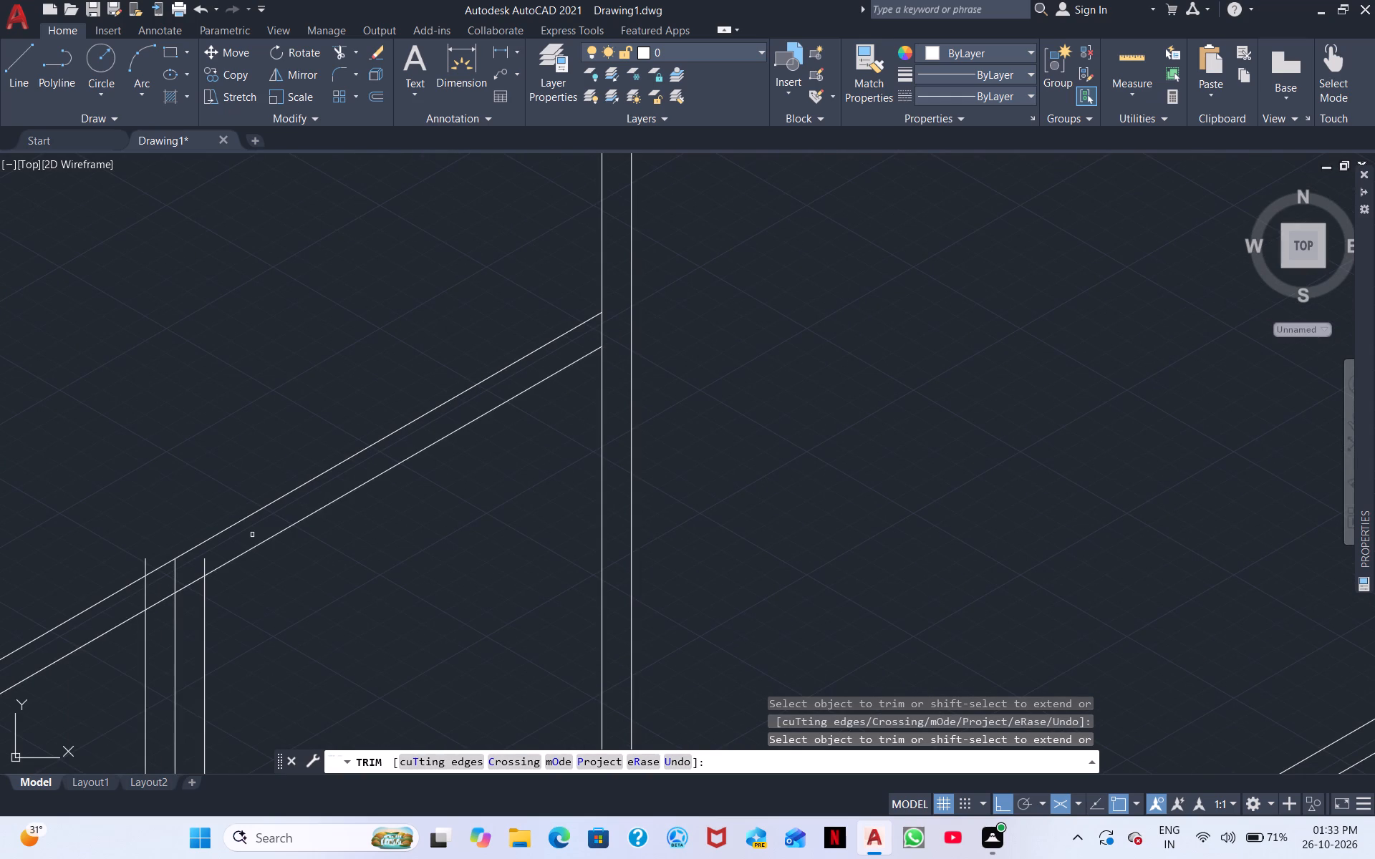
Extend the shelf offset line to the left wall's outer edge and trim the upper compartment's bottom outer corner clean.
{"action": "middle_click_drag", "start_coordinate": [289, 578], "coordinate": [749, 180]}
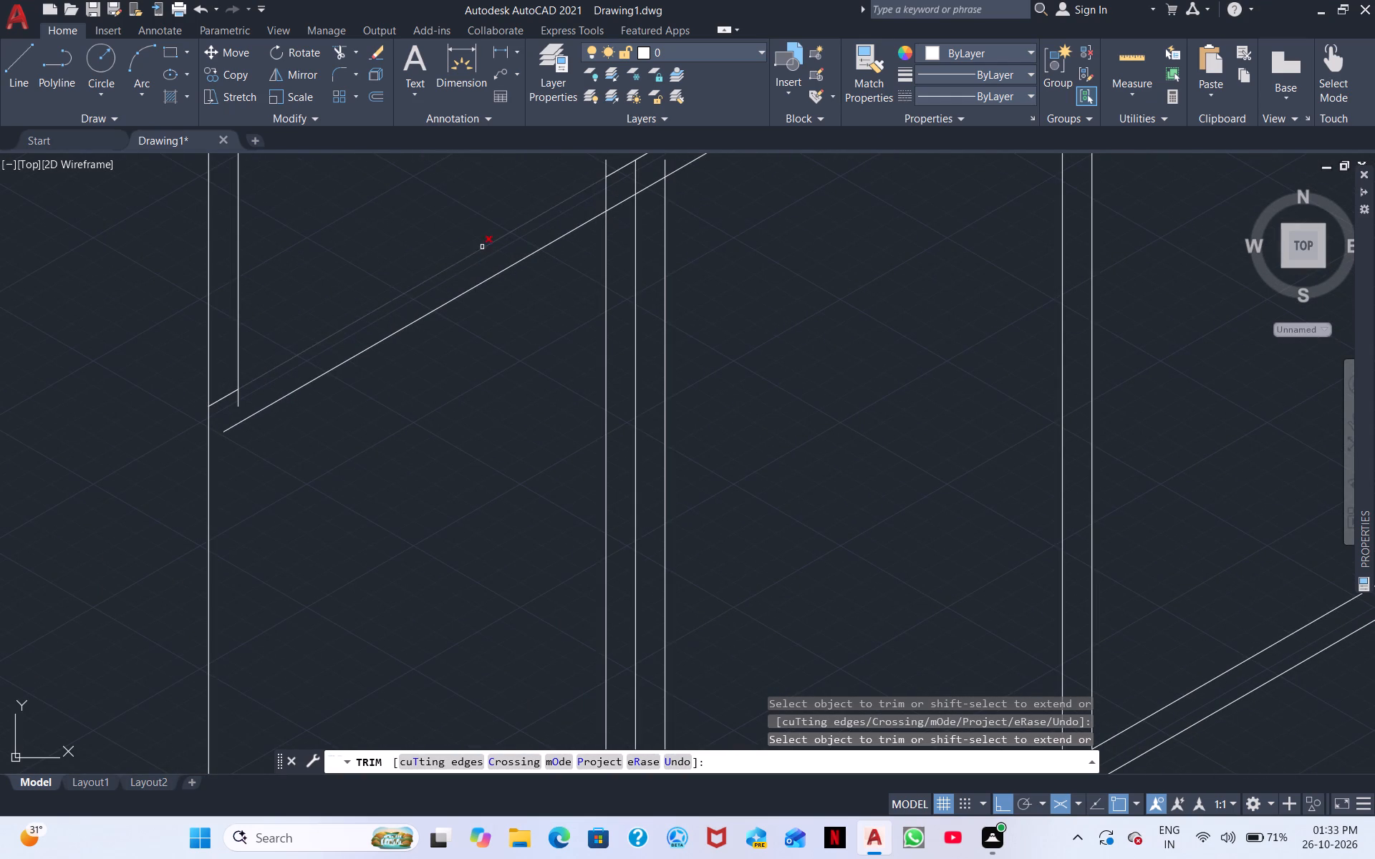
{"action": "left_click", "coordinate": [276, 403], "text": "shift"}
{"action": "left_click", "coordinate": [236, 400]}
{"action": "left_click", "coordinate": [230, 405]}
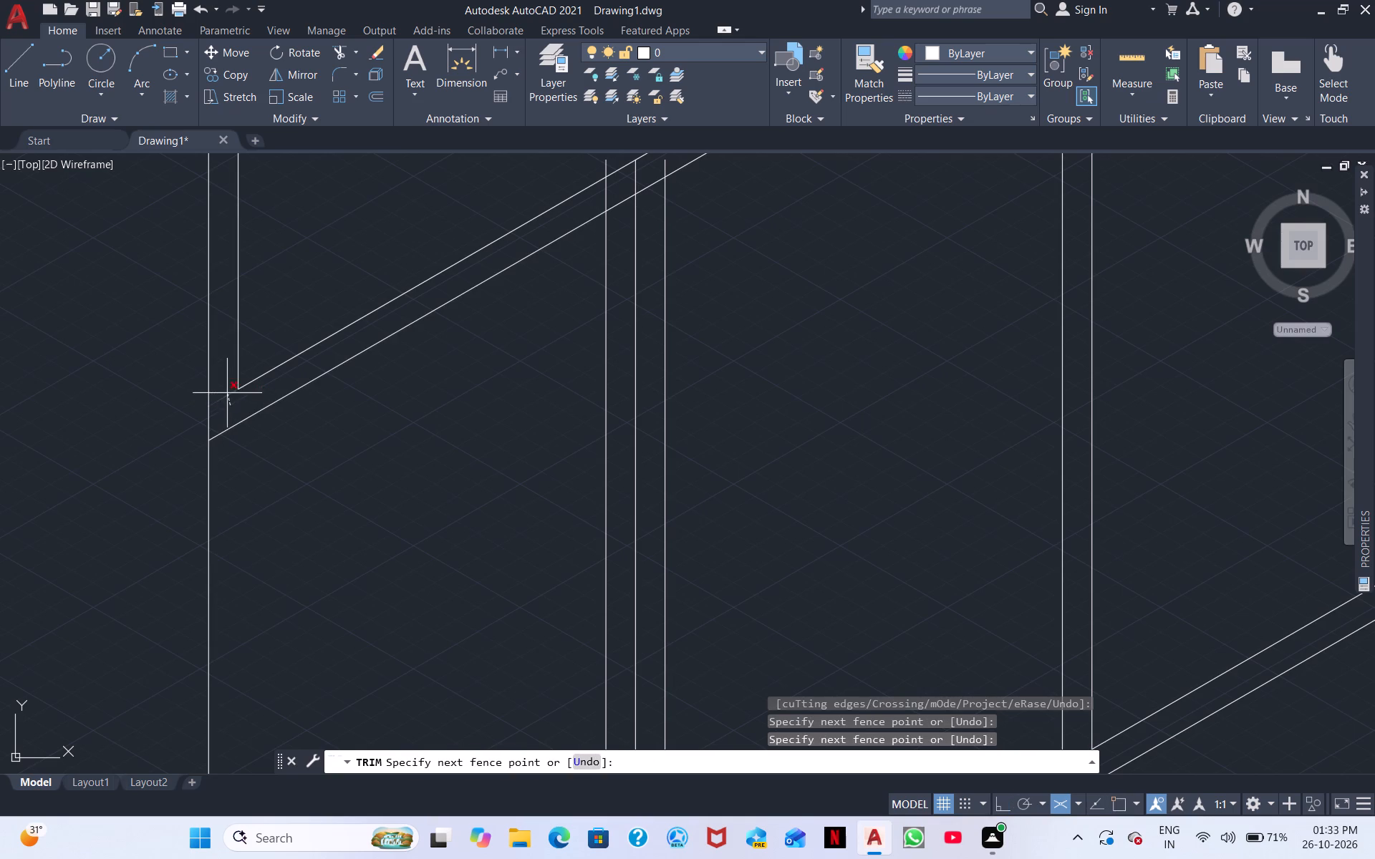
{"action": "left_click", "coordinate": [227, 393]}
Trim the lower ends of the short divider's three vertical lines back to the left wall's base offset line.
{"action": "scroll", "coordinate": [274, 356], "scroll_direction": "down", "scroll_amount": 2}
{"action": "middle_click_drag", "start_coordinate": [502, 392], "coordinate": [405, 510]}
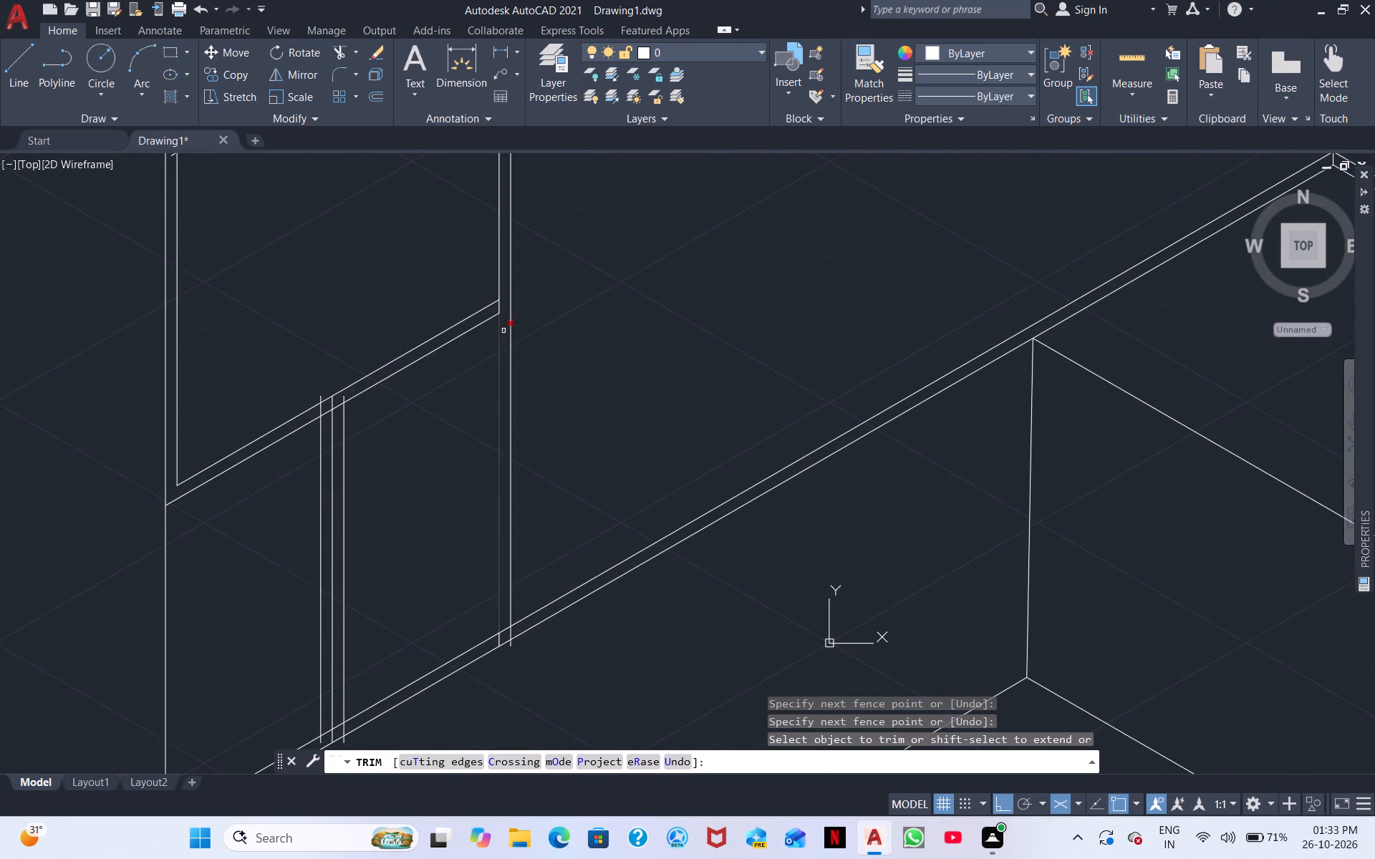
{"action": "scroll", "coordinate": [486, 326], "scroll_direction": "down", "scroll_amount": 3}
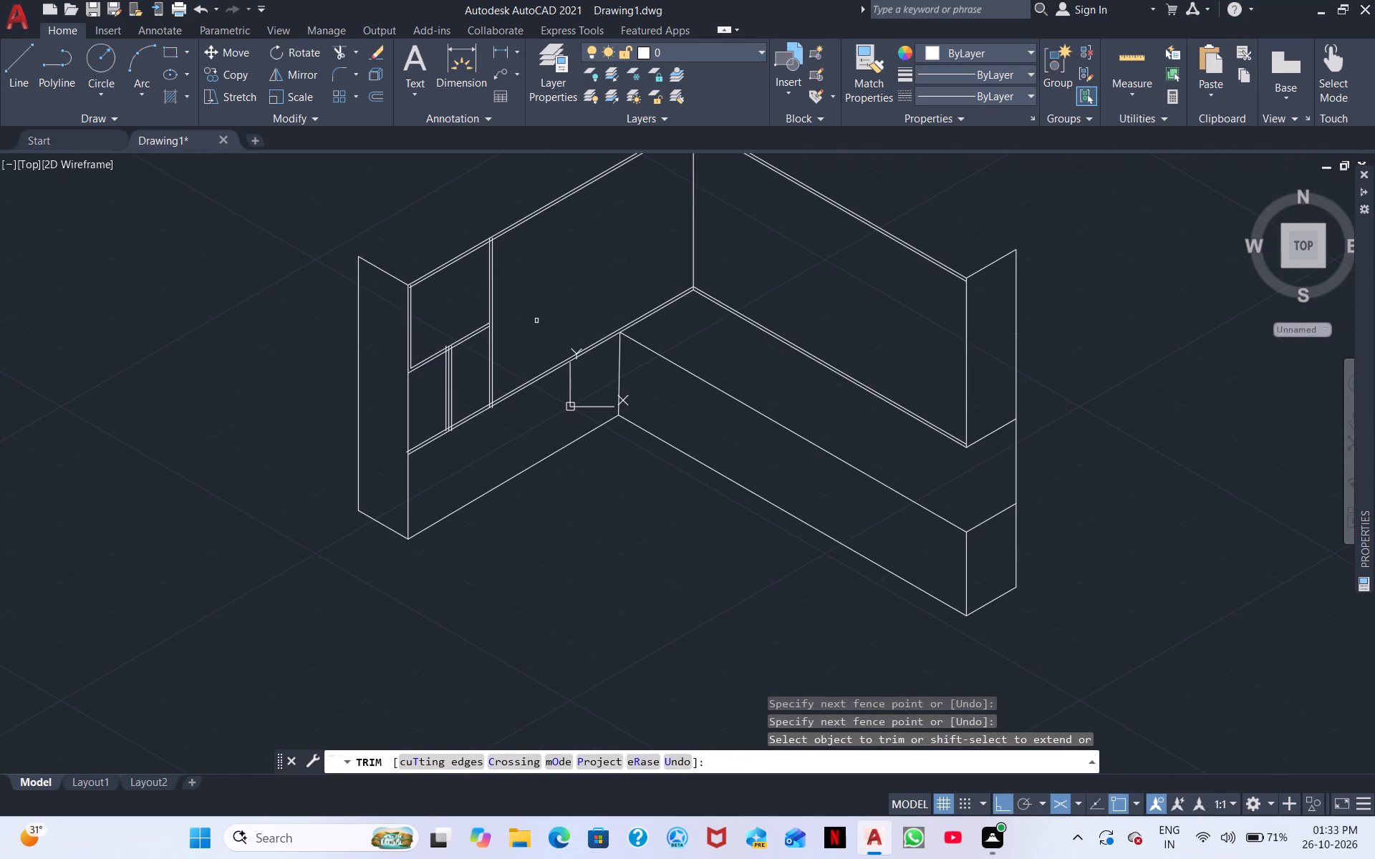
{"action": "scroll", "coordinate": [536, 321], "scroll_direction": "up", "scroll_amount": 4}
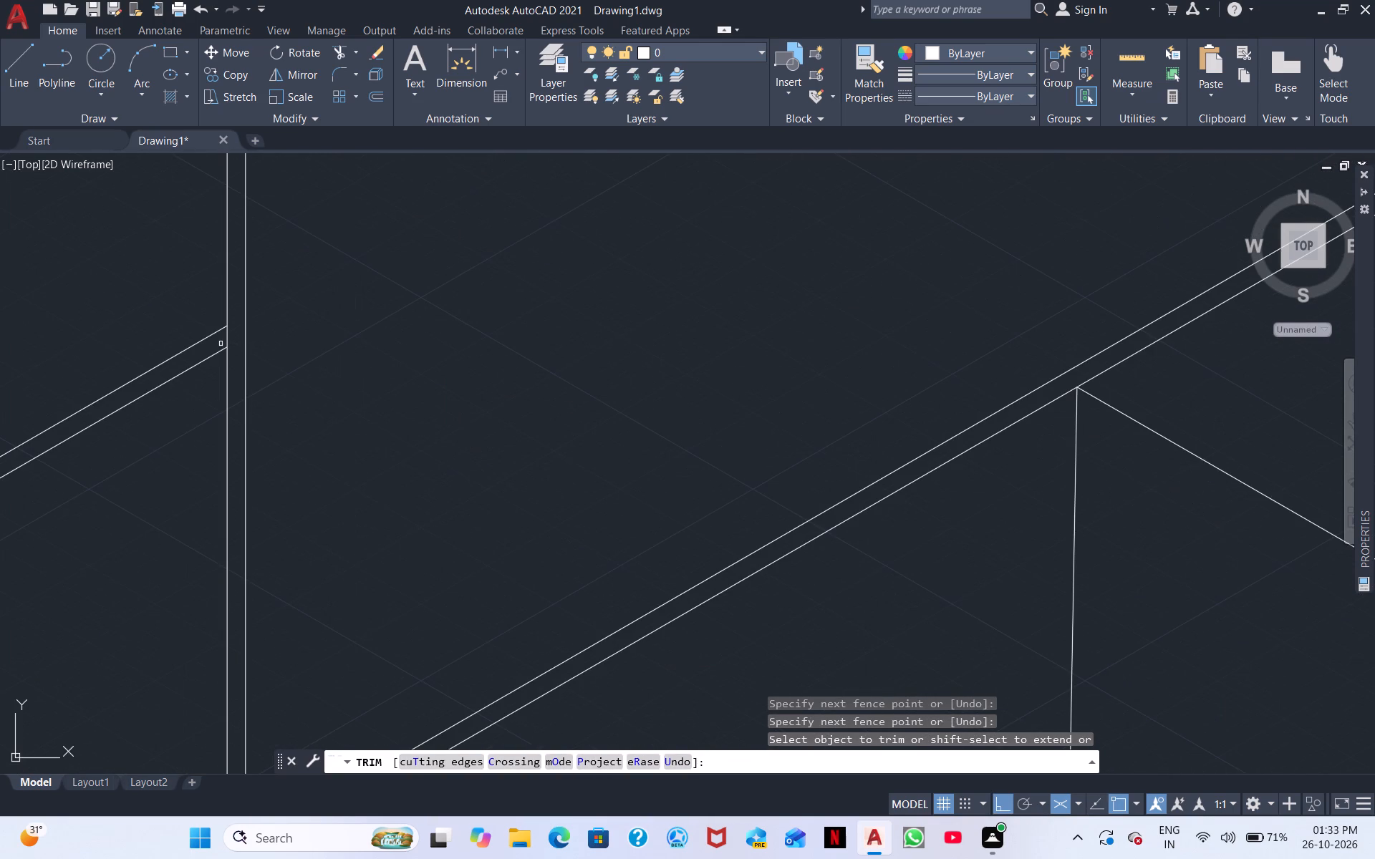
{"action": "scroll", "coordinate": [221, 344], "scroll_direction": "down", "scroll_amount": 3}
{"action": "middle_click_drag", "start_coordinate": [331, 326], "coordinate": [408, 277]}
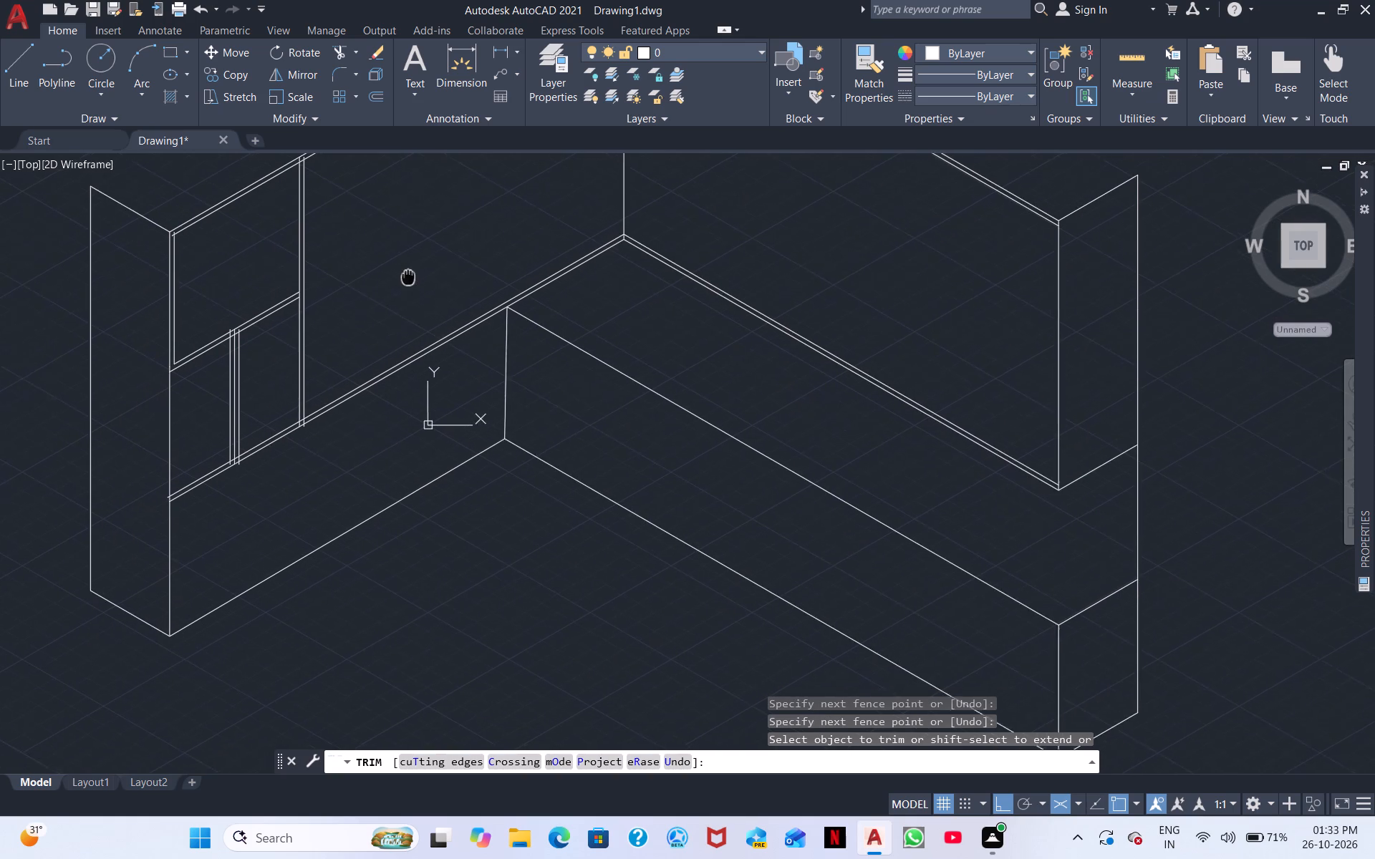
{"action": "middle_click_drag", "start_coordinate": [408, 277], "coordinate": [420, 270]}
{"action": "scroll", "coordinate": [281, 383], "scroll_direction": "up", "scroll_amount": 3}
{"action": "middle_click_drag", "start_coordinate": [213, 376], "coordinate": [392, 324]}
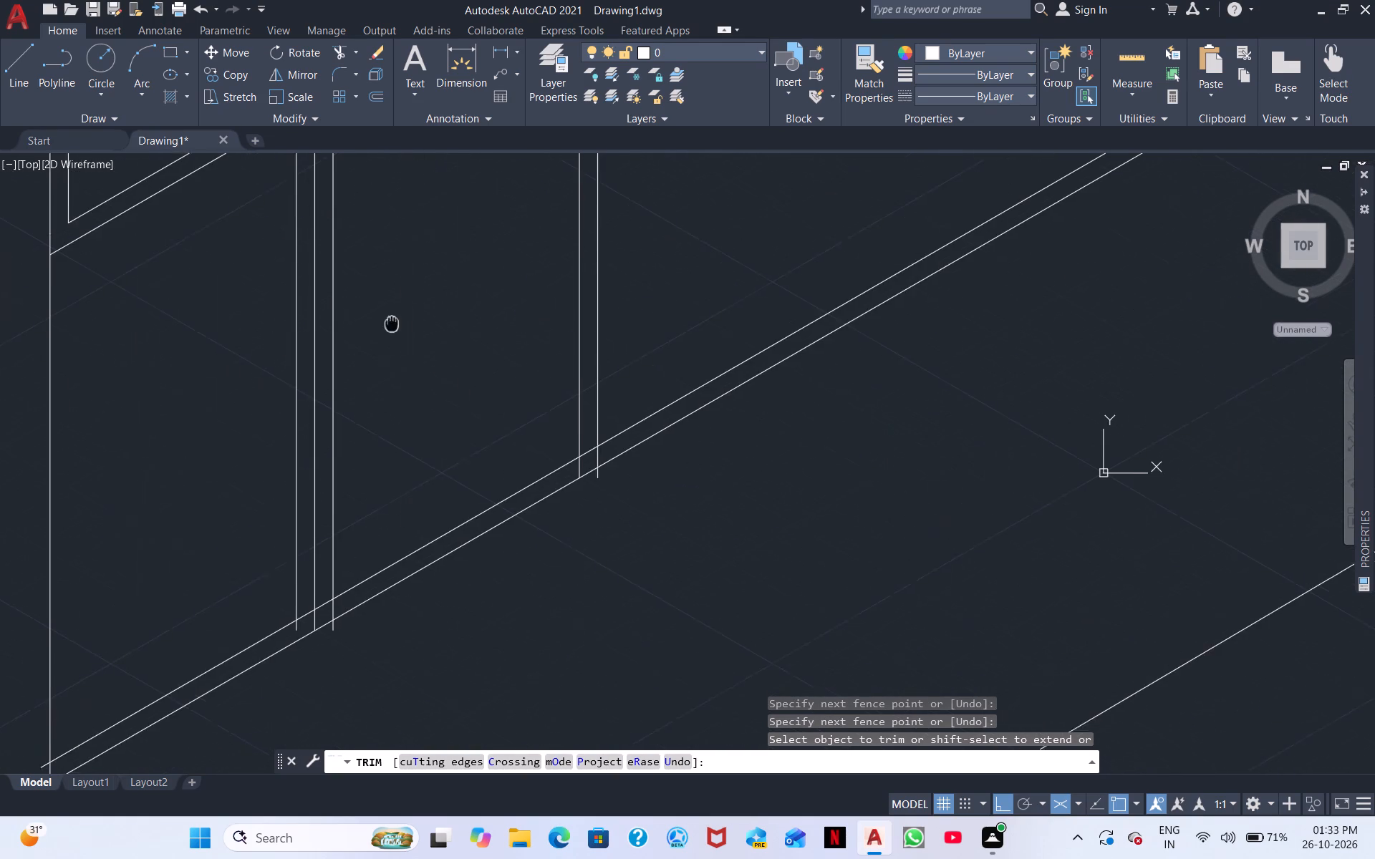
{"action": "middle_click_drag", "start_coordinate": [392, 324], "coordinate": [409, 327]}
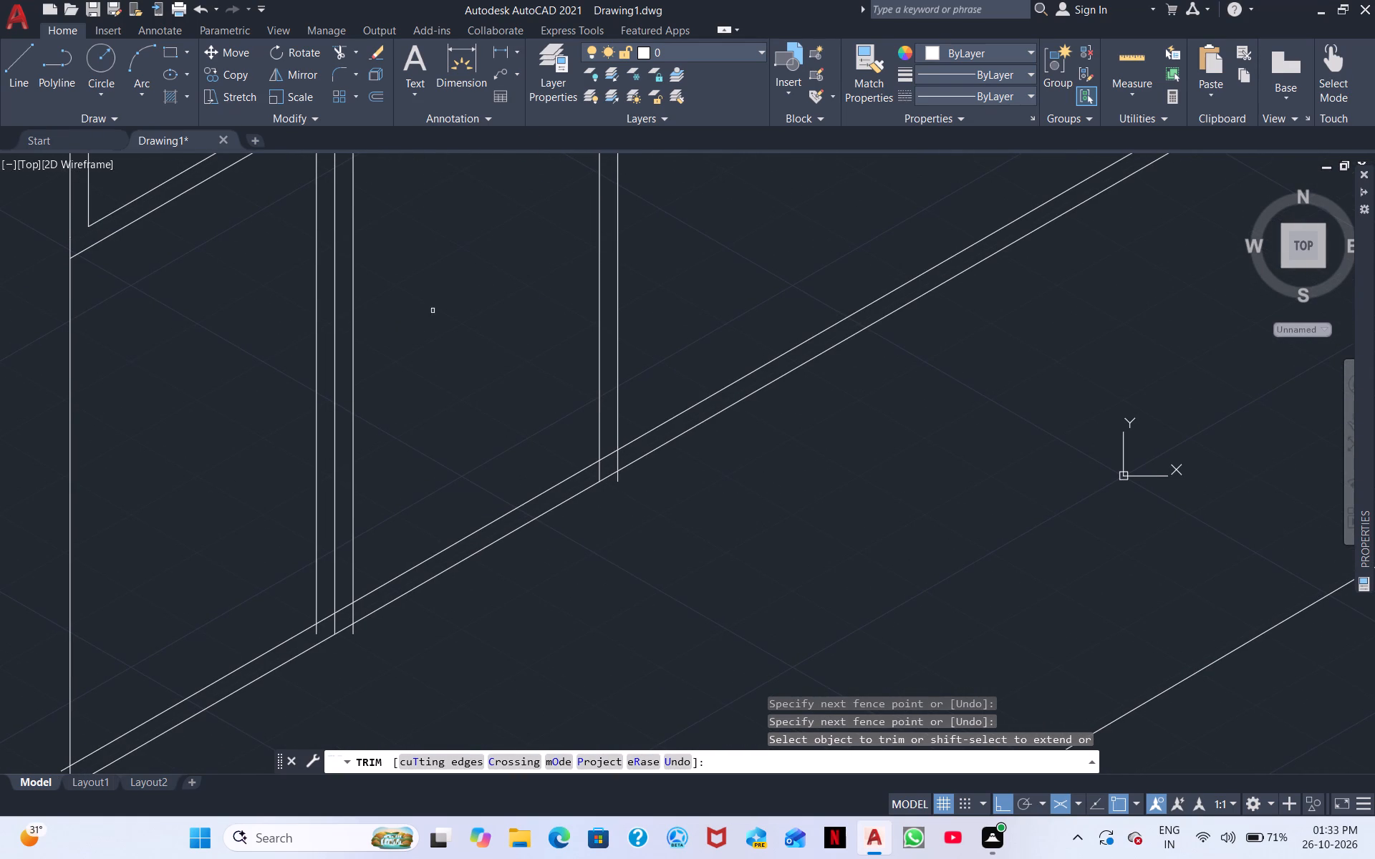
{"action": "left_click", "coordinate": [334, 628]}
{"action": "left_click", "coordinate": [350, 610]}
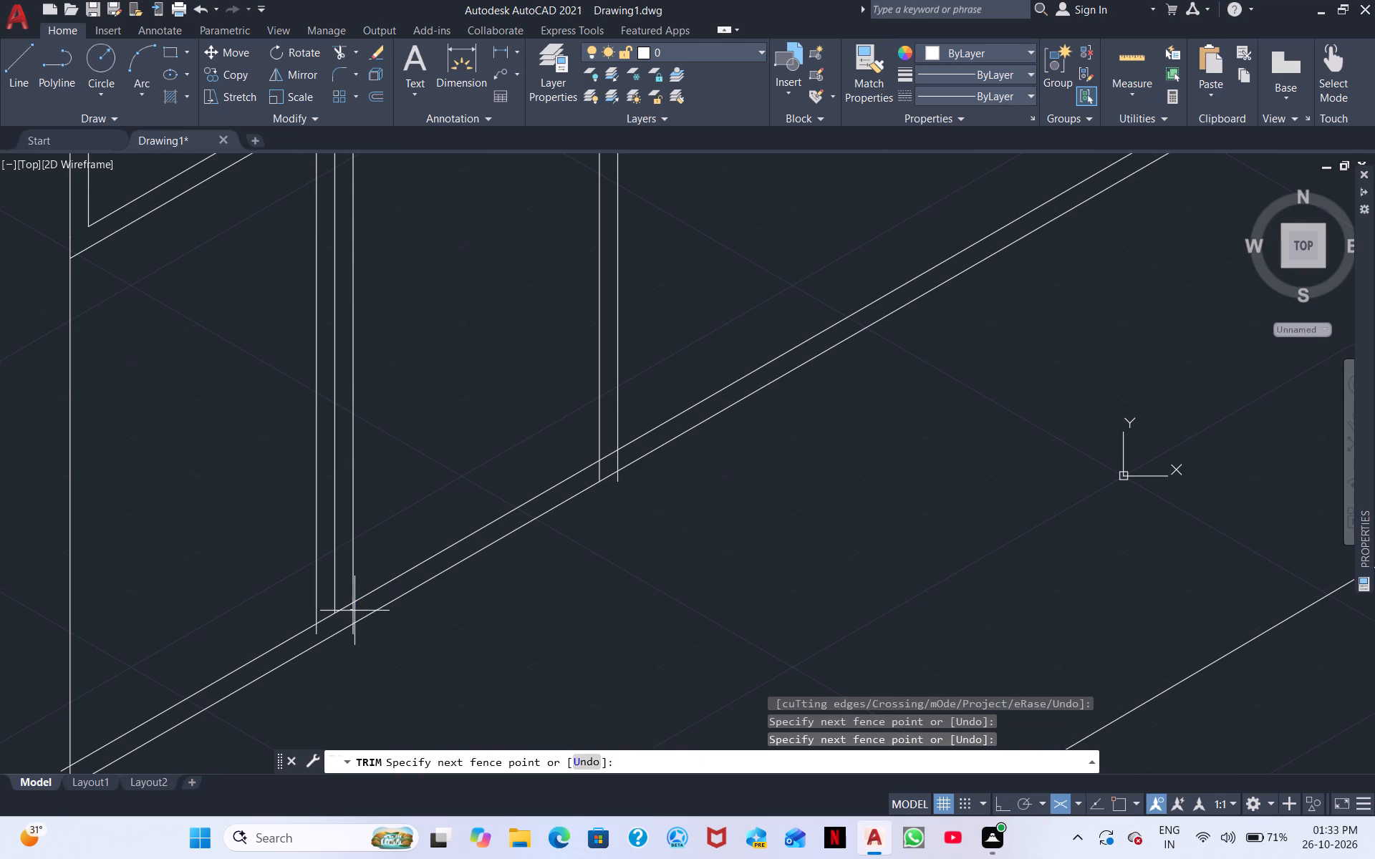
{"action": "left_click", "coordinate": [360, 608]}
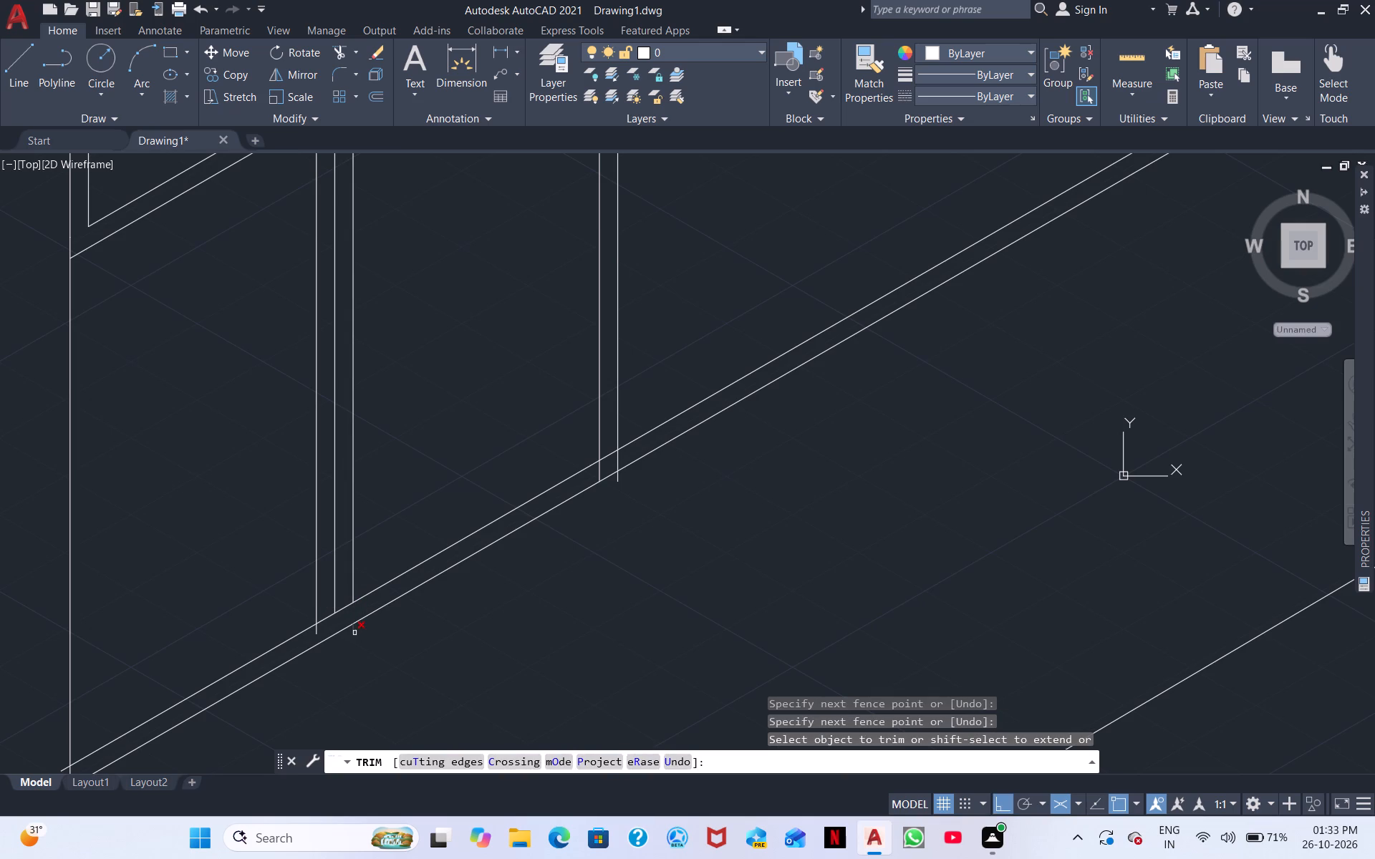
{"action": "left_click", "coordinate": [354, 633]}
{"action": "left_click", "coordinate": [318, 630]}
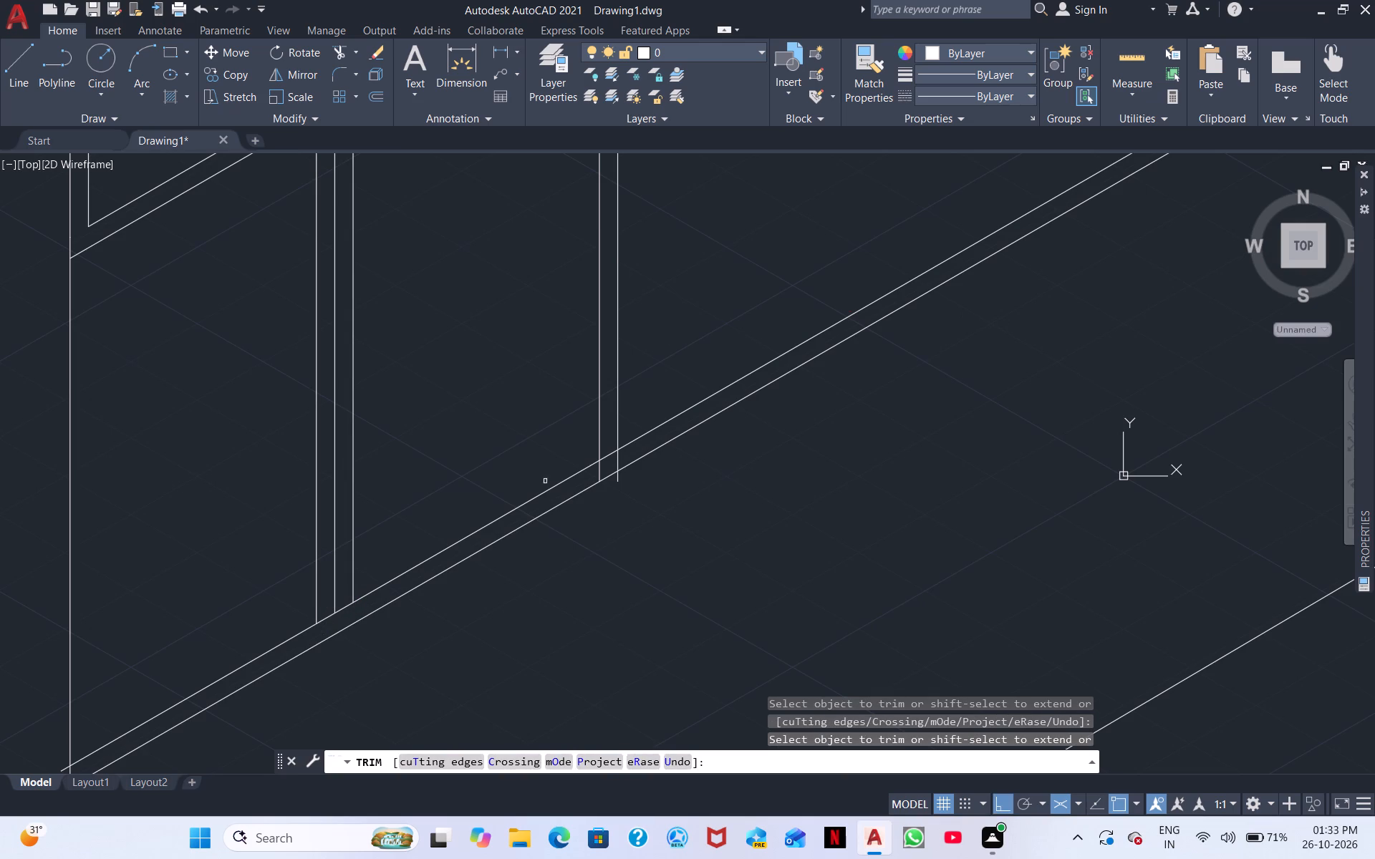
Trim the lower ends of the tall divider's two vertical lines back to the left wall's base offset line.
{"action": "scroll", "coordinate": [541, 492], "scroll_direction": "up", "scroll_amount": 3}
{"action": "left_click_drag", "start_coordinate": [894, 354], "coordinate": [753, 427]}
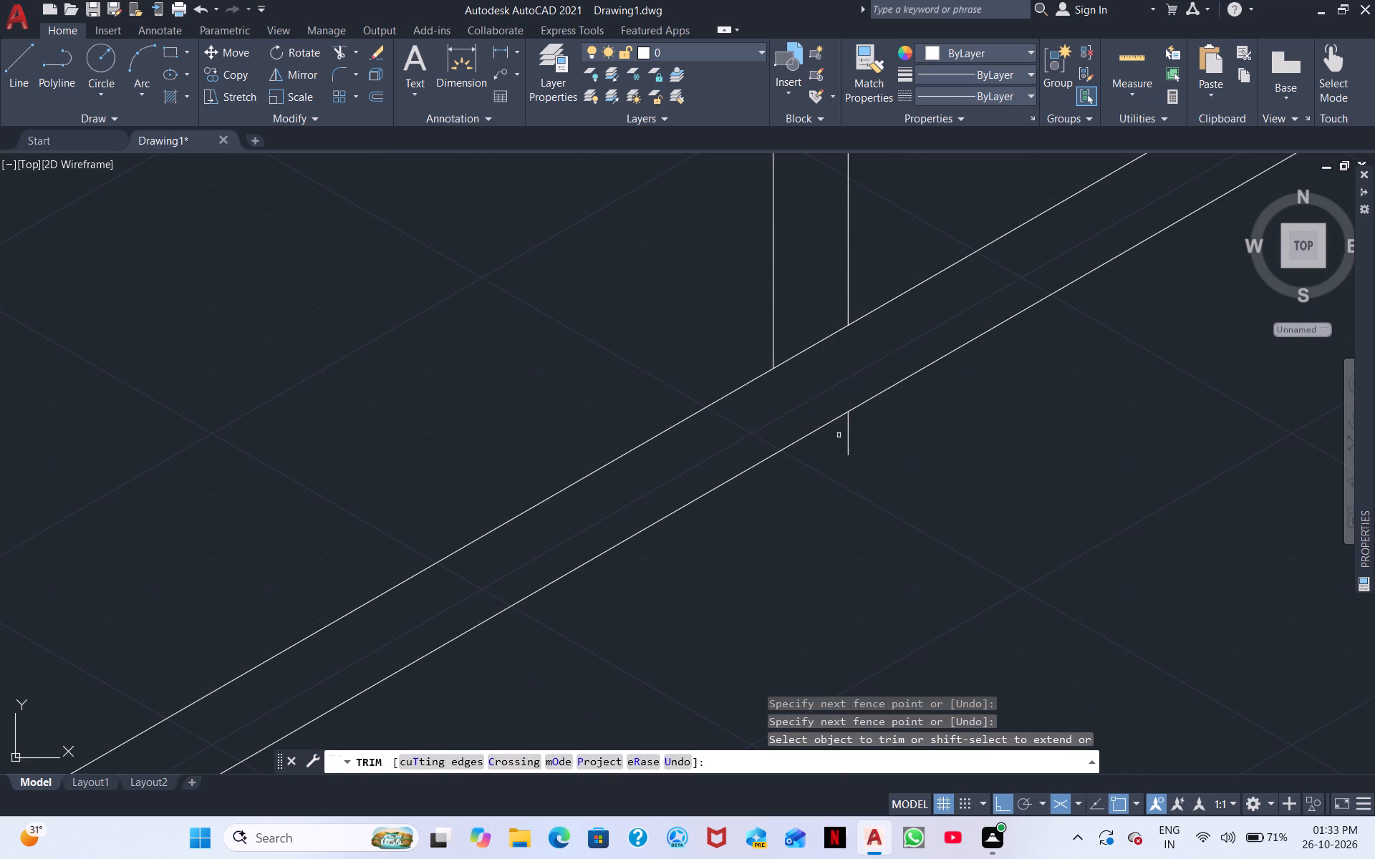
{"action": "left_click_drag", "start_coordinate": [844, 447], "coordinate": [878, 429]}
{"action": "scroll", "coordinate": [874, 427], "scroll_direction": "down", "scroll_amount": 3}
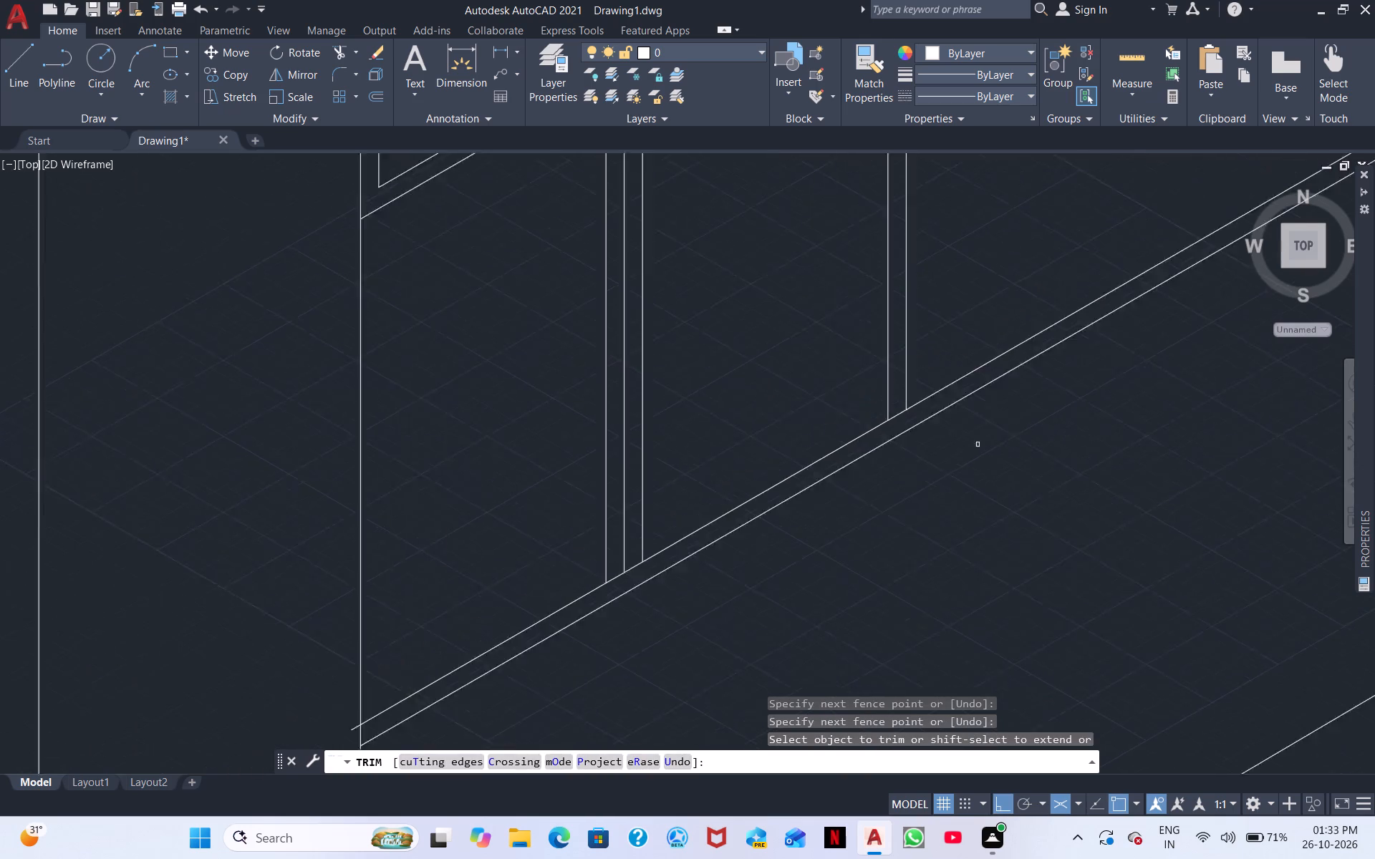
Trim the upper ends of the short divider's three vertical lines back to the shelf's lower offset line.
{"action": "scroll", "coordinate": [978, 445], "scroll_direction": "down", "scroll_amount": 4}
{"action": "scroll", "coordinate": [929, 494], "scroll_direction": "up", "scroll_amount": 3}
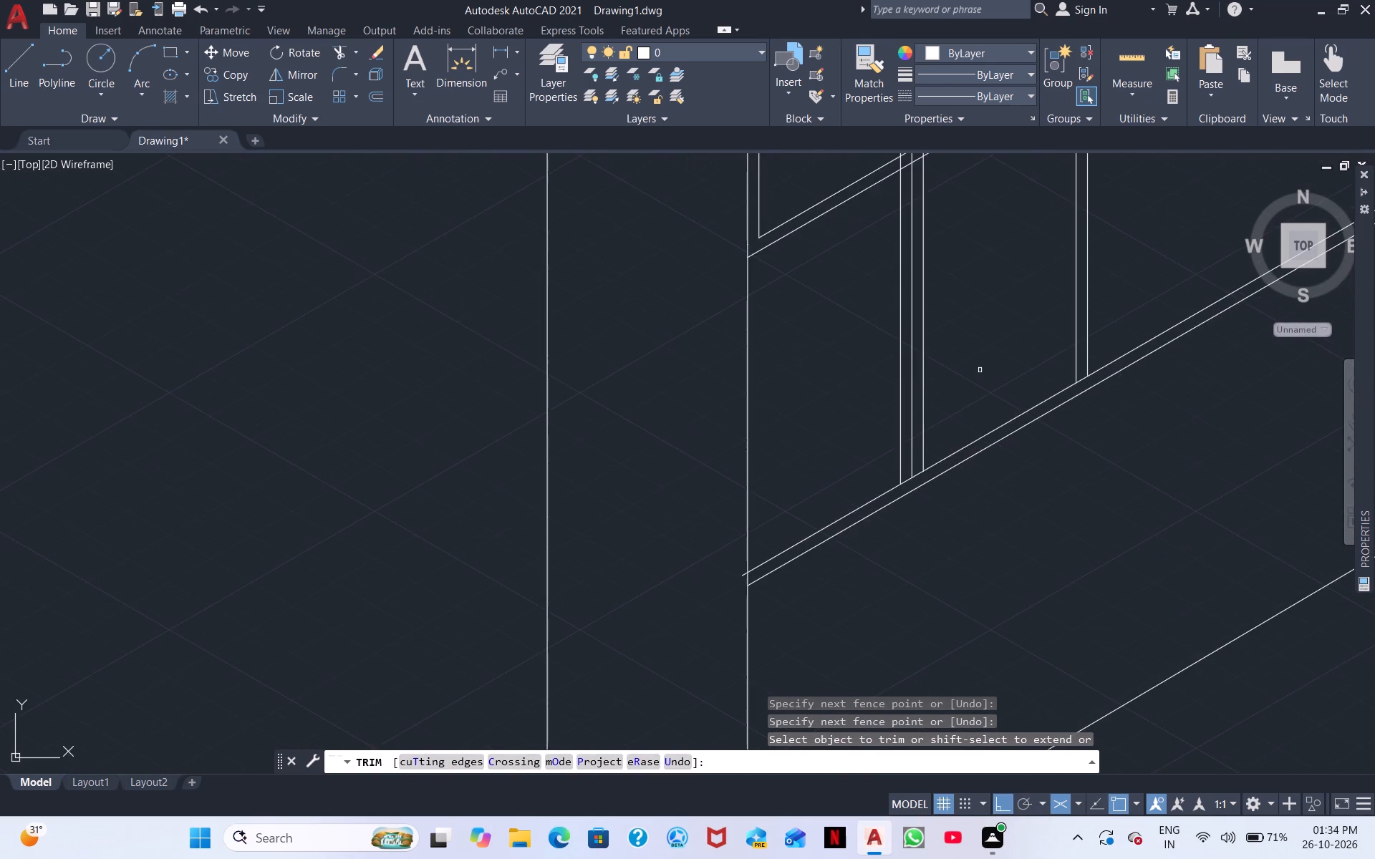
{"action": "middle_click_drag", "start_coordinate": [1038, 283], "coordinate": [907, 488]}
{"action": "scroll", "coordinate": [805, 339], "scroll_direction": "up", "scroll_amount": 3}
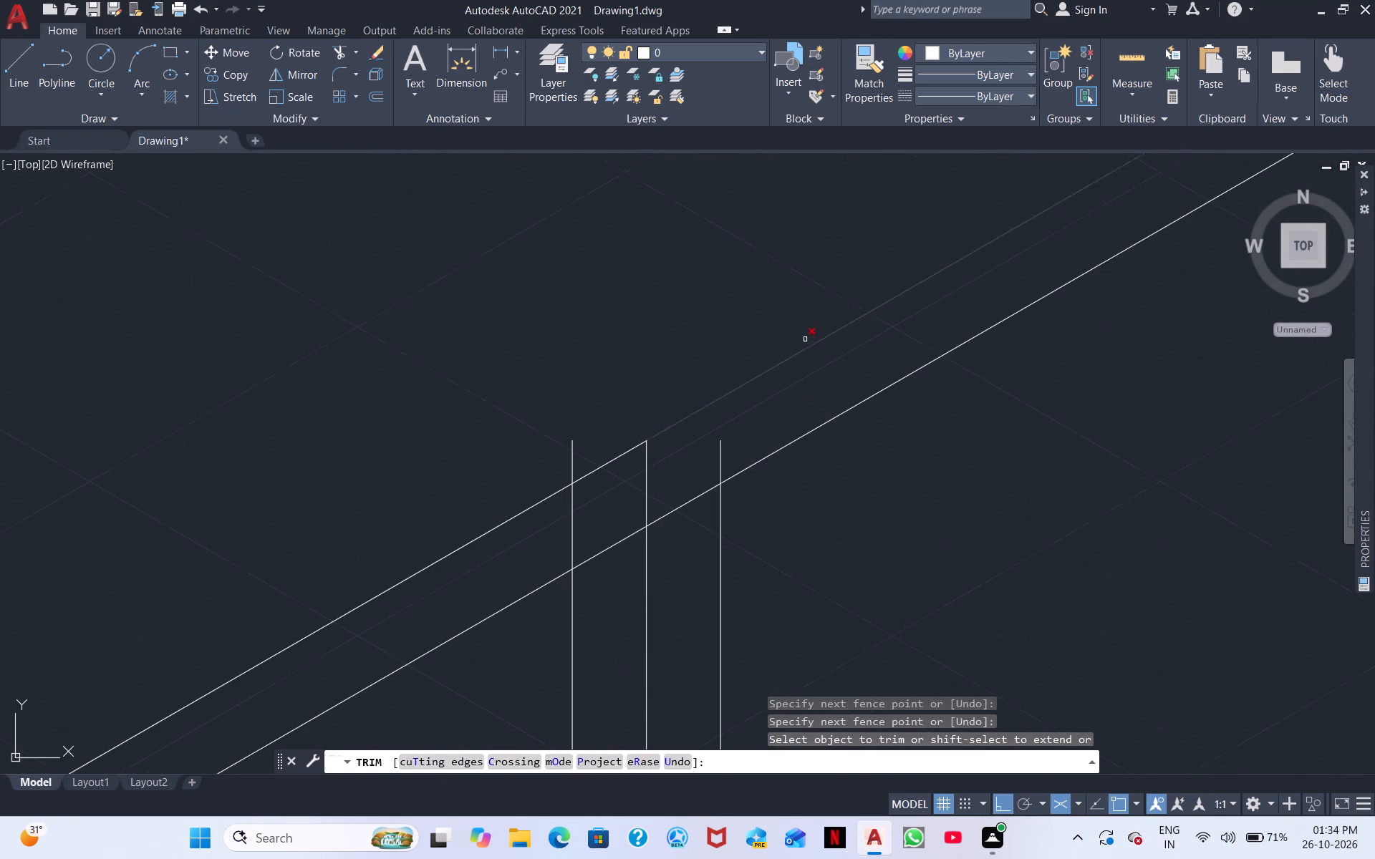
{"action": "scroll", "coordinate": [805, 339], "scroll_direction": "up", "scroll_amount": 1}
{"action": "left_click_drag", "start_coordinate": [560, 527], "coordinate": [773, 435]}
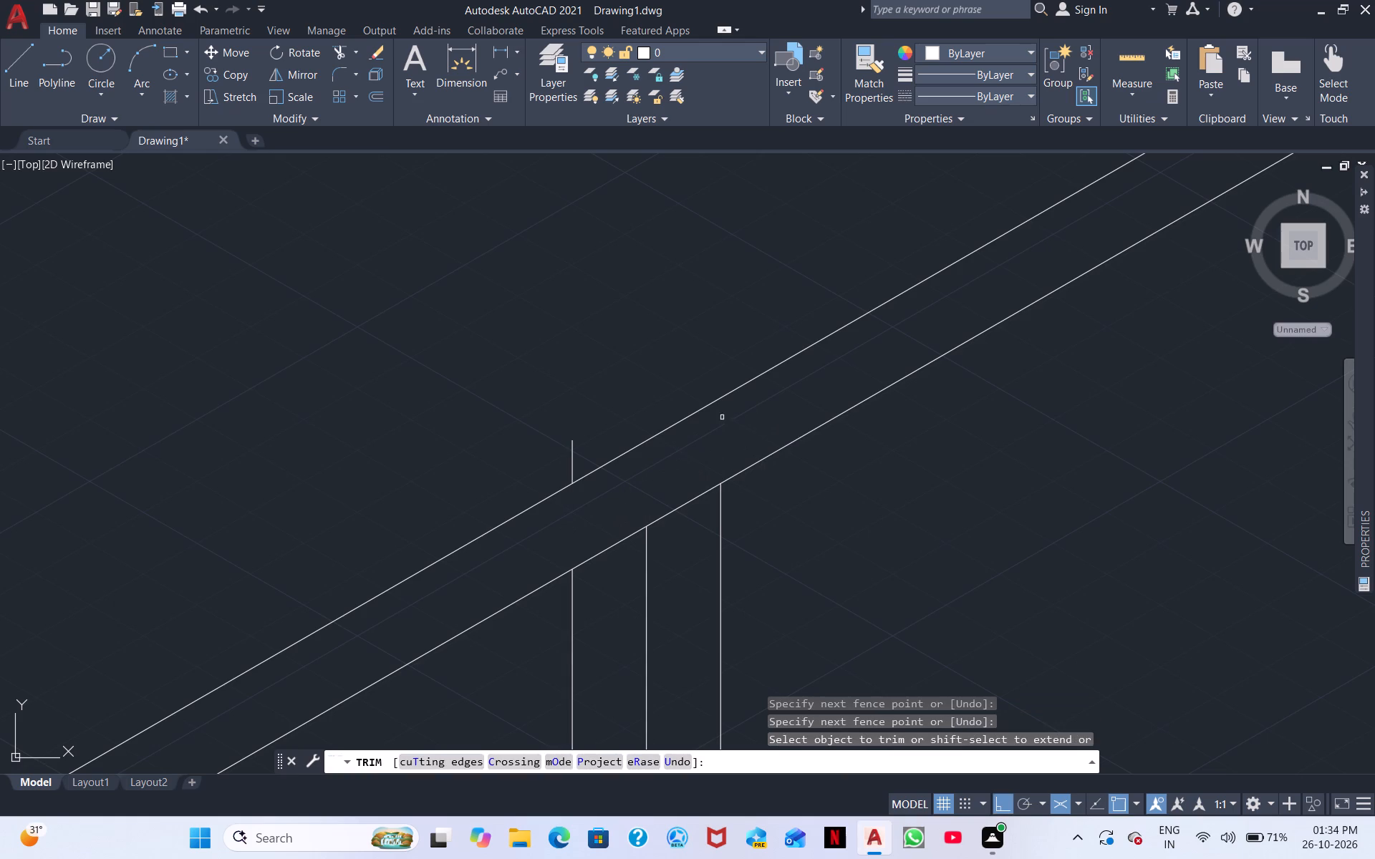
{"action": "left_click_drag", "start_coordinate": [565, 455], "coordinate": [589, 440]}
{"action": "scroll", "coordinate": [767, 490], "scroll_direction": "down", "scroll_amount": 2}
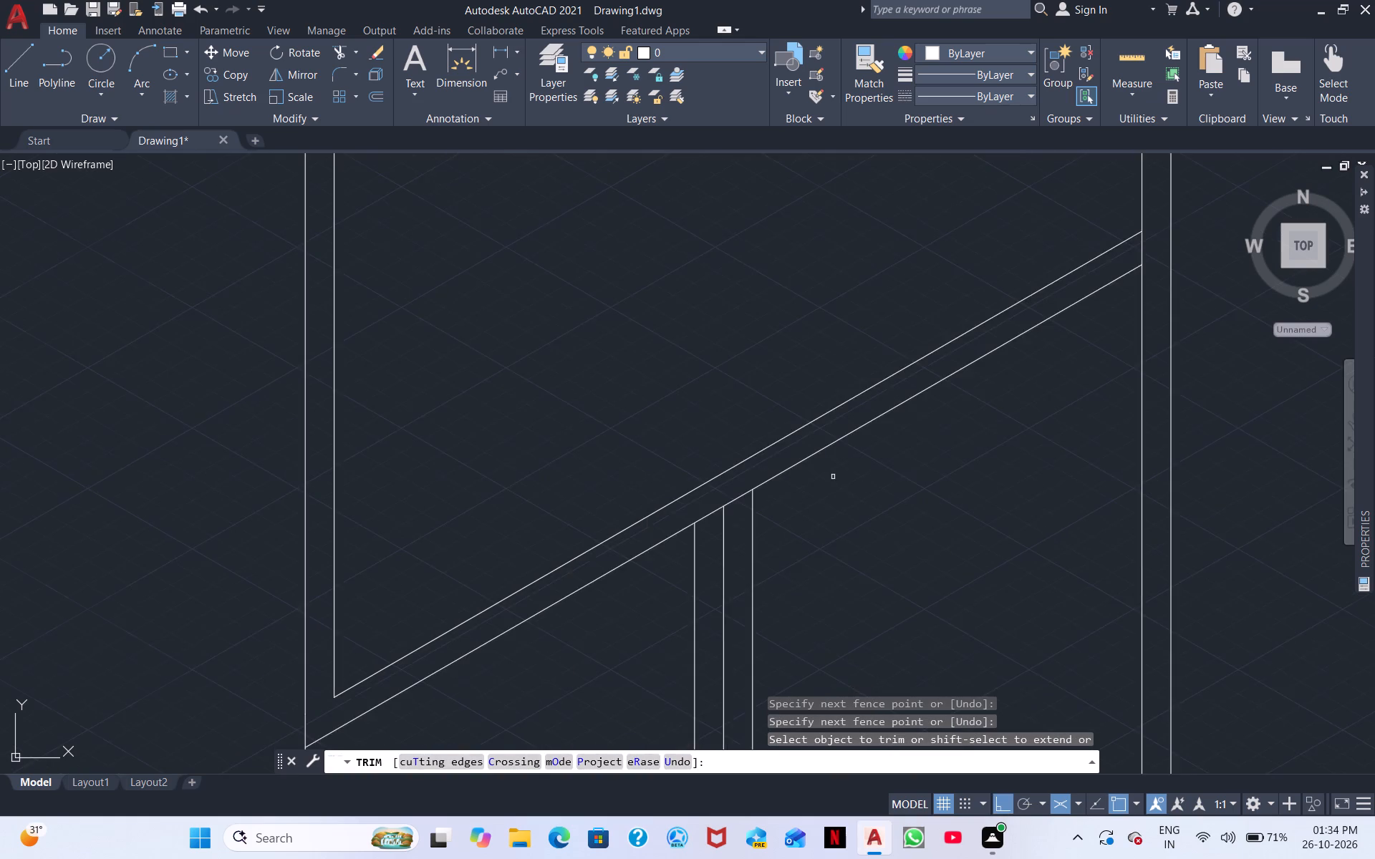
Clean up the tall divider's top: extend its inner-side line to the wall's top edge and trim the overlapping pieces at the offset line.
{"action": "scroll", "coordinate": [833, 477], "scroll_direction": "down", "scroll_amount": 2}
{"action": "middle_click_drag", "start_coordinate": [939, 456], "coordinate": [659, 736]}
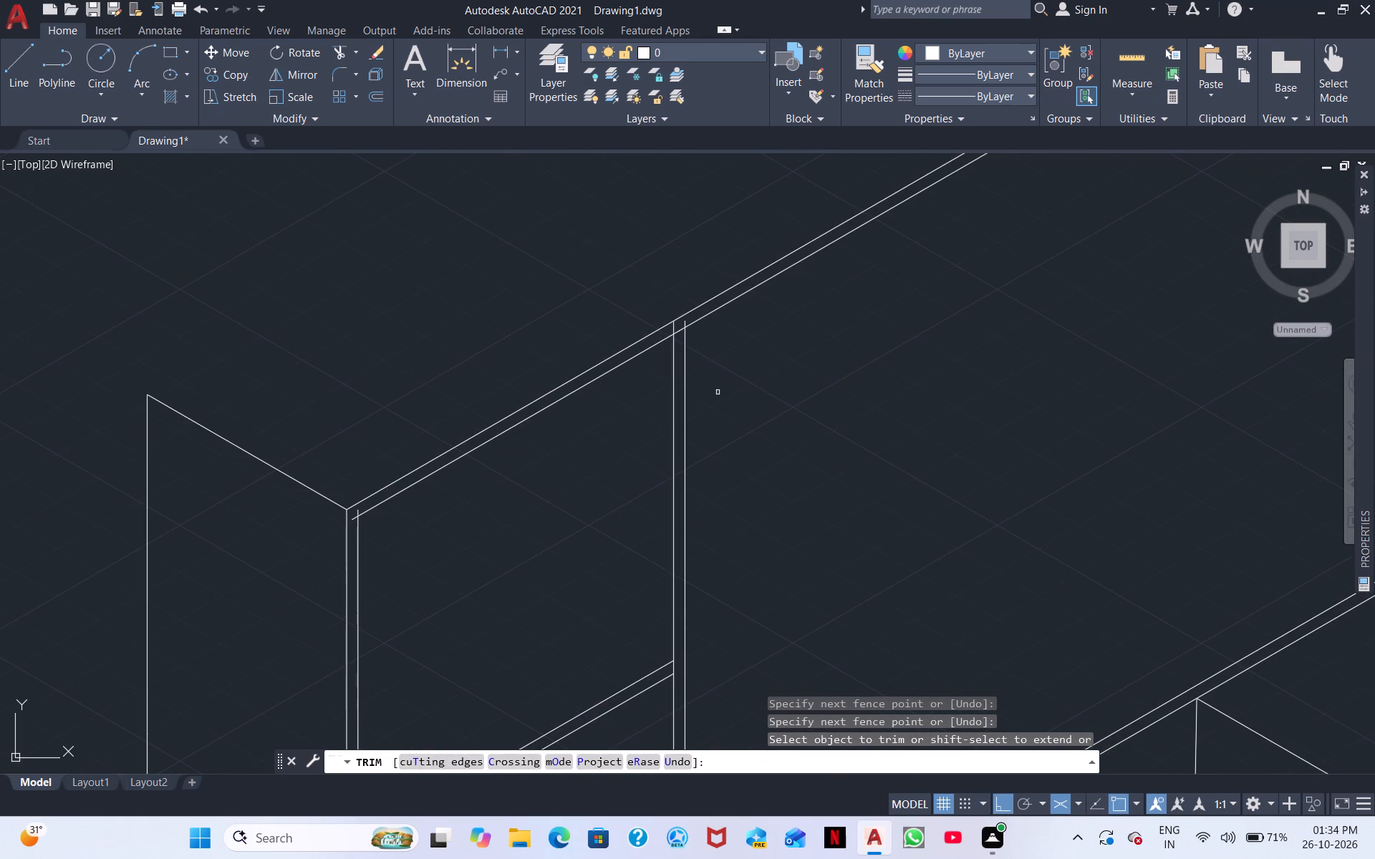
{"action": "left_click", "coordinate": [686, 388], "text": "shift"}
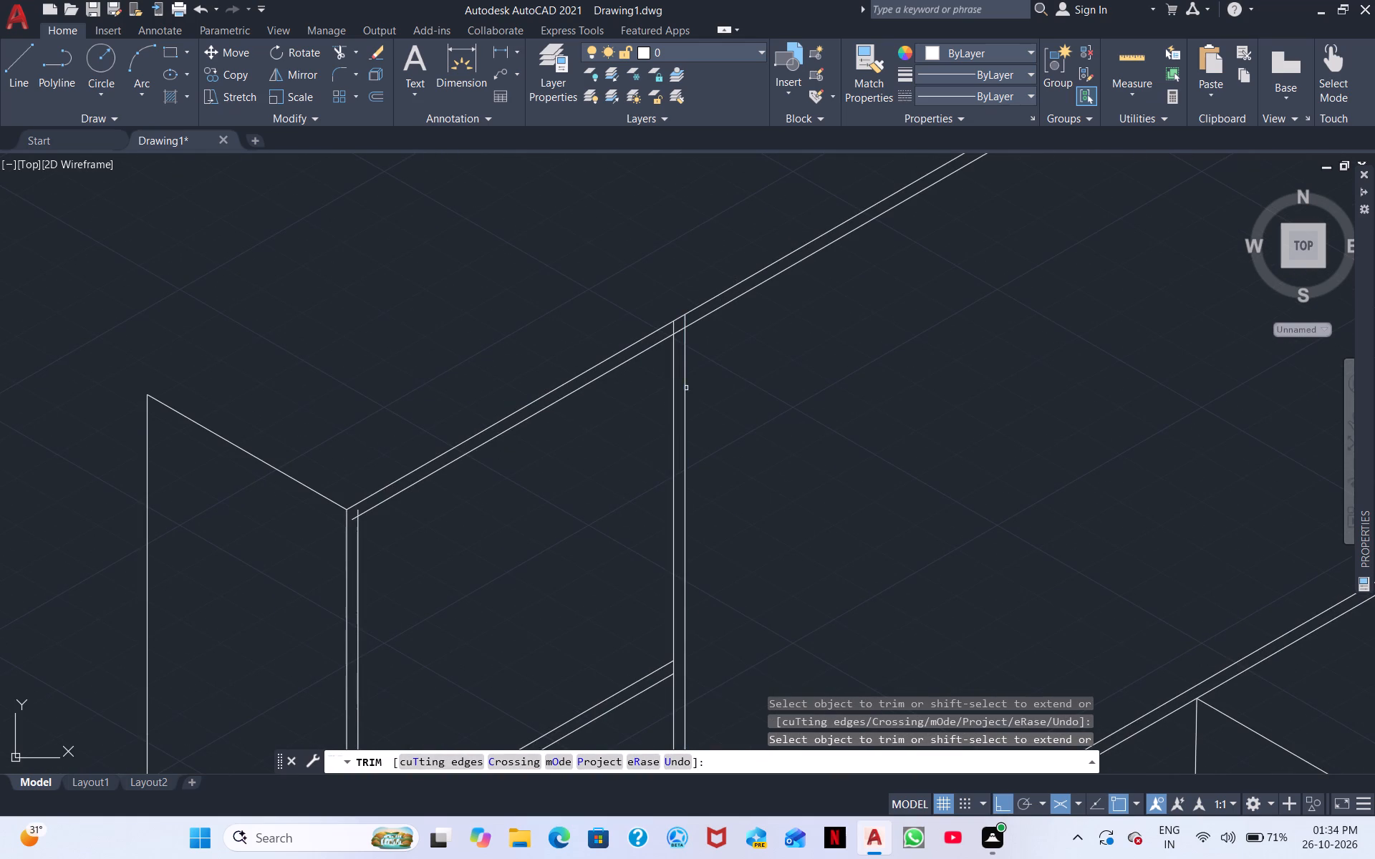
{"action": "left_click", "coordinate": [674, 326]}
{"action": "left_click", "coordinate": [677, 330]}
{"action": "scroll", "coordinate": [681, 330], "scroll_direction": "up", "scroll_amount": 4}
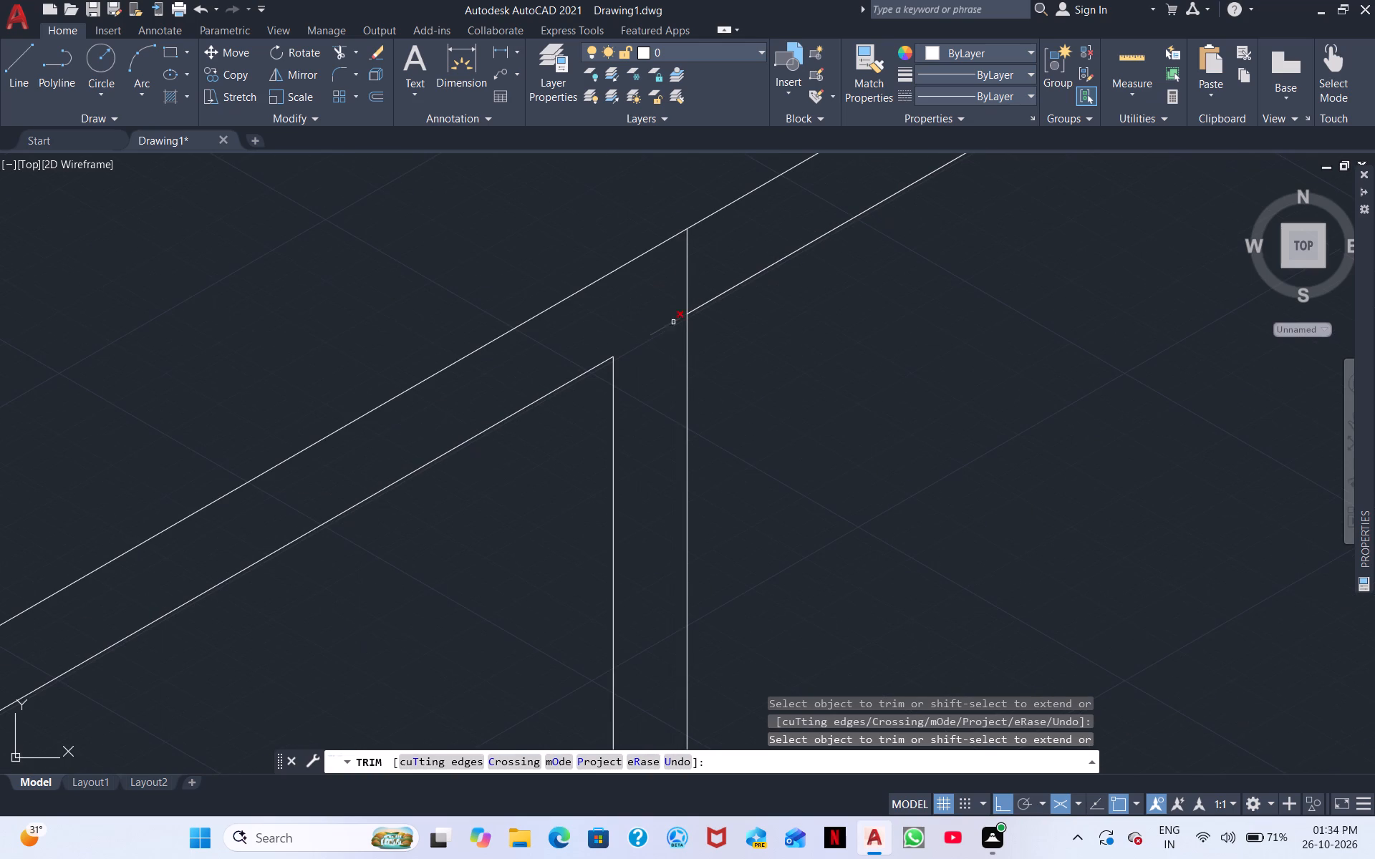
{"action": "left_click_drag", "start_coordinate": [658, 319], "coordinate": [663, 356]}
Clean up the upper compartment's top outer corner by trimming the overshooting ends of the side and top offset lines.
{"action": "scroll", "coordinate": [541, 442], "scroll_direction": "down", "scroll_amount": 2}
{"action": "middle_click_drag", "start_coordinate": [342, 609], "coordinate": [599, 436]}
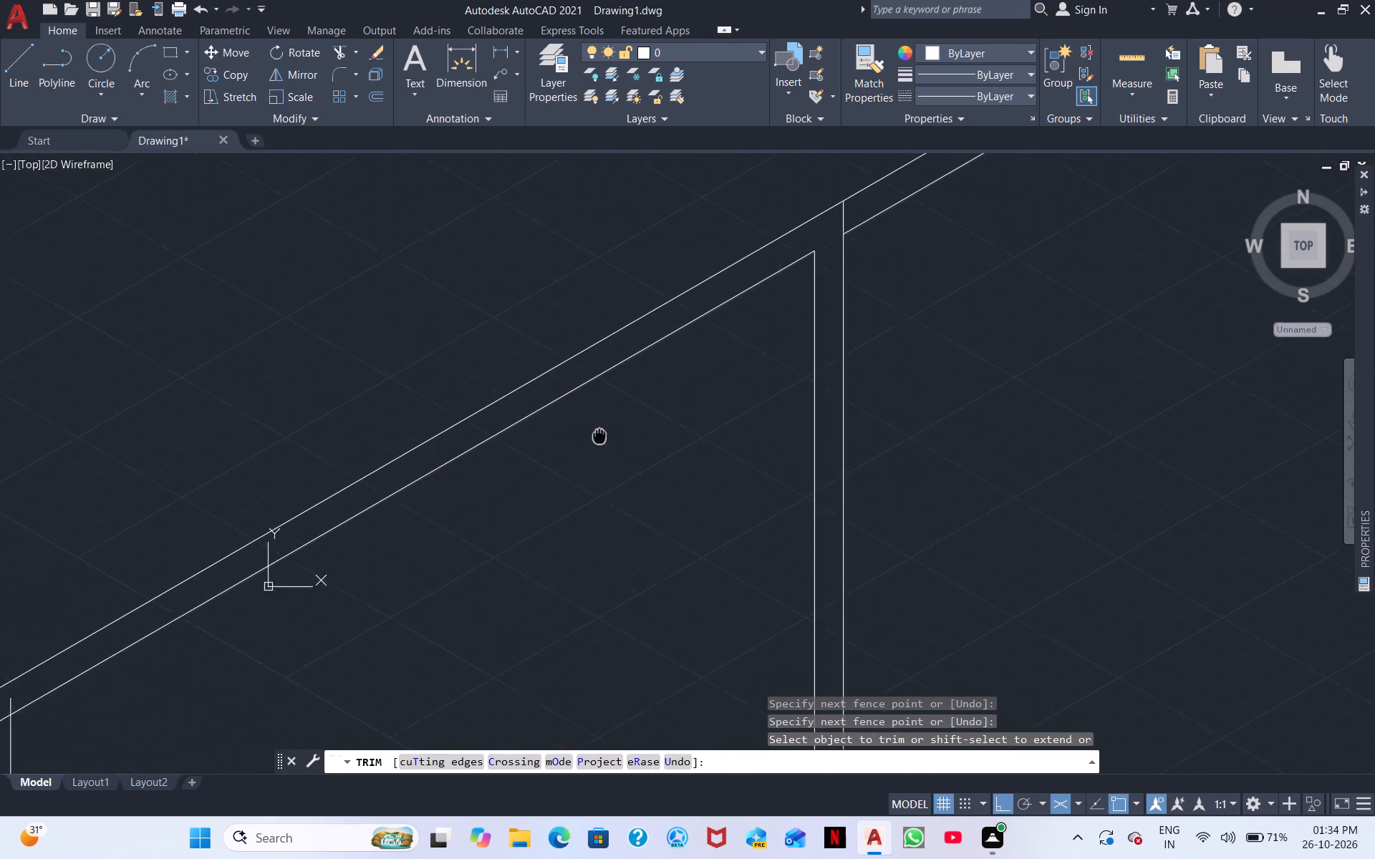
{"action": "middle_click_drag", "start_coordinate": [599, 436], "coordinate": [677, 386]}
{"action": "middle_click_drag", "start_coordinate": [368, 571], "coordinate": [683, 379]}
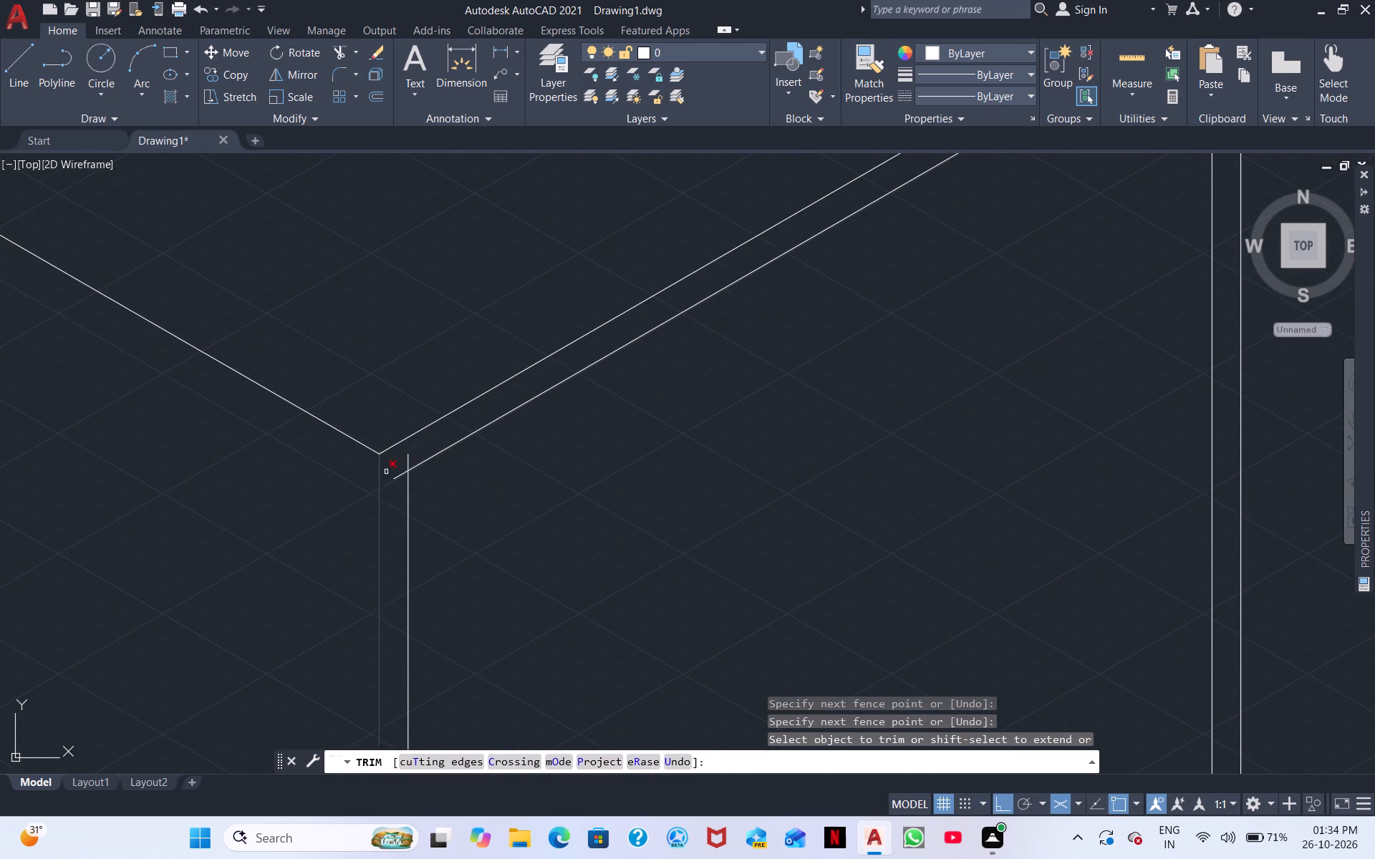
{"action": "left_click", "coordinate": [407, 492], "text": "shift"}
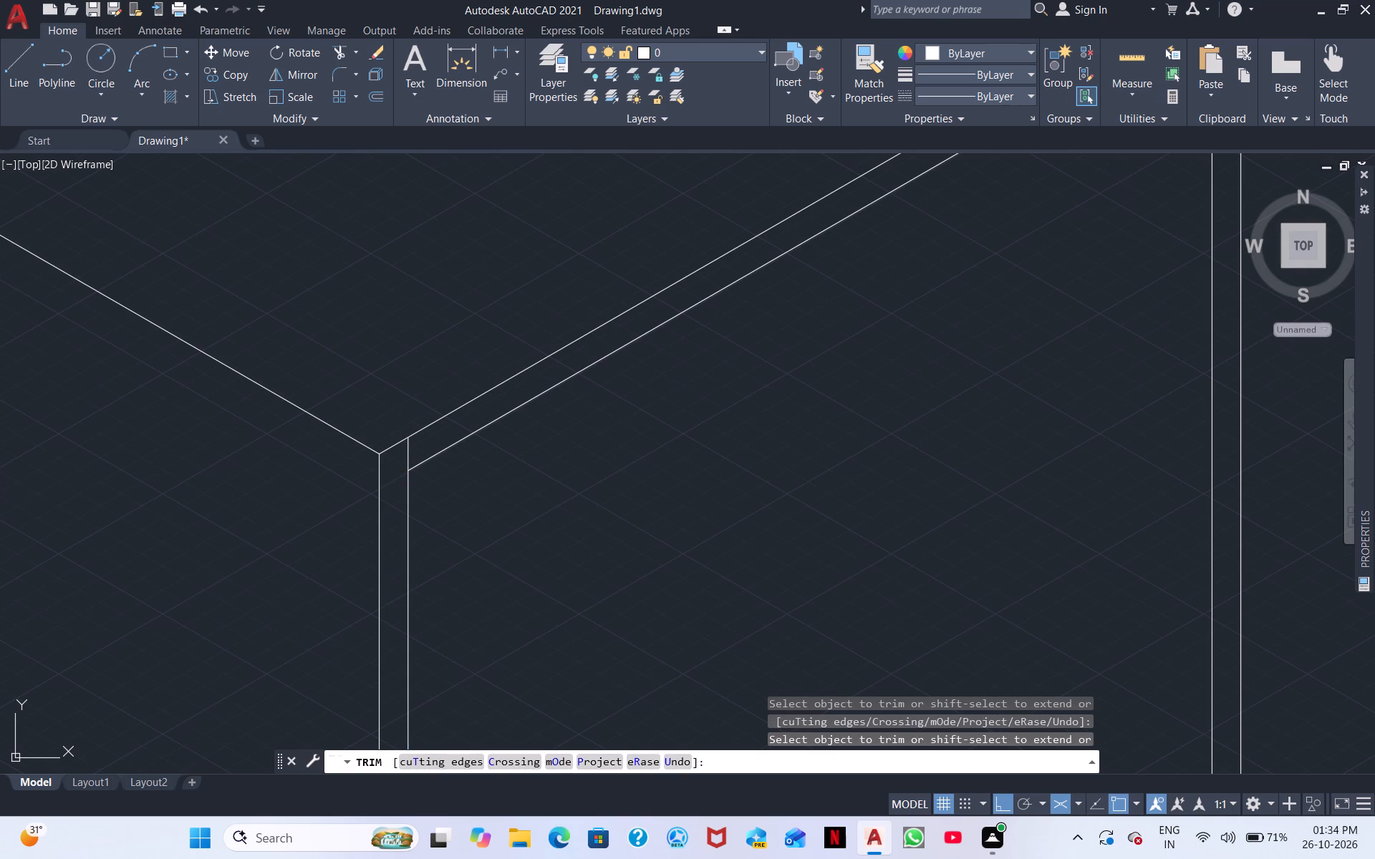
{"action": "left_click", "coordinate": [397, 476]}
{"action": "left_click_drag", "start_coordinate": [412, 455], "coordinate": [400, 465]}
{"action": "scroll", "coordinate": [453, 447], "scroll_direction": "down", "scroll_amount": 2}
{"action": "scroll", "coordinate": [738, 487], "scroll_direction": "down", "scroll_amount": 1}
{"action": "middle_click_drag", "start_coordinate": [738, 487], "coordinate": [550, 349]}
{"action": "middle_click_drag", "start_coordinate": [657, 360], "coordinate": [566, 384]}
{"action": "scroll", "coordinate": [721, 339], "scroll_direction": "down", "scroll_amount": 1}
{"action": "middle_click_drag", "start_coordinate": [752, 329], "coordinate": [403, 491]}
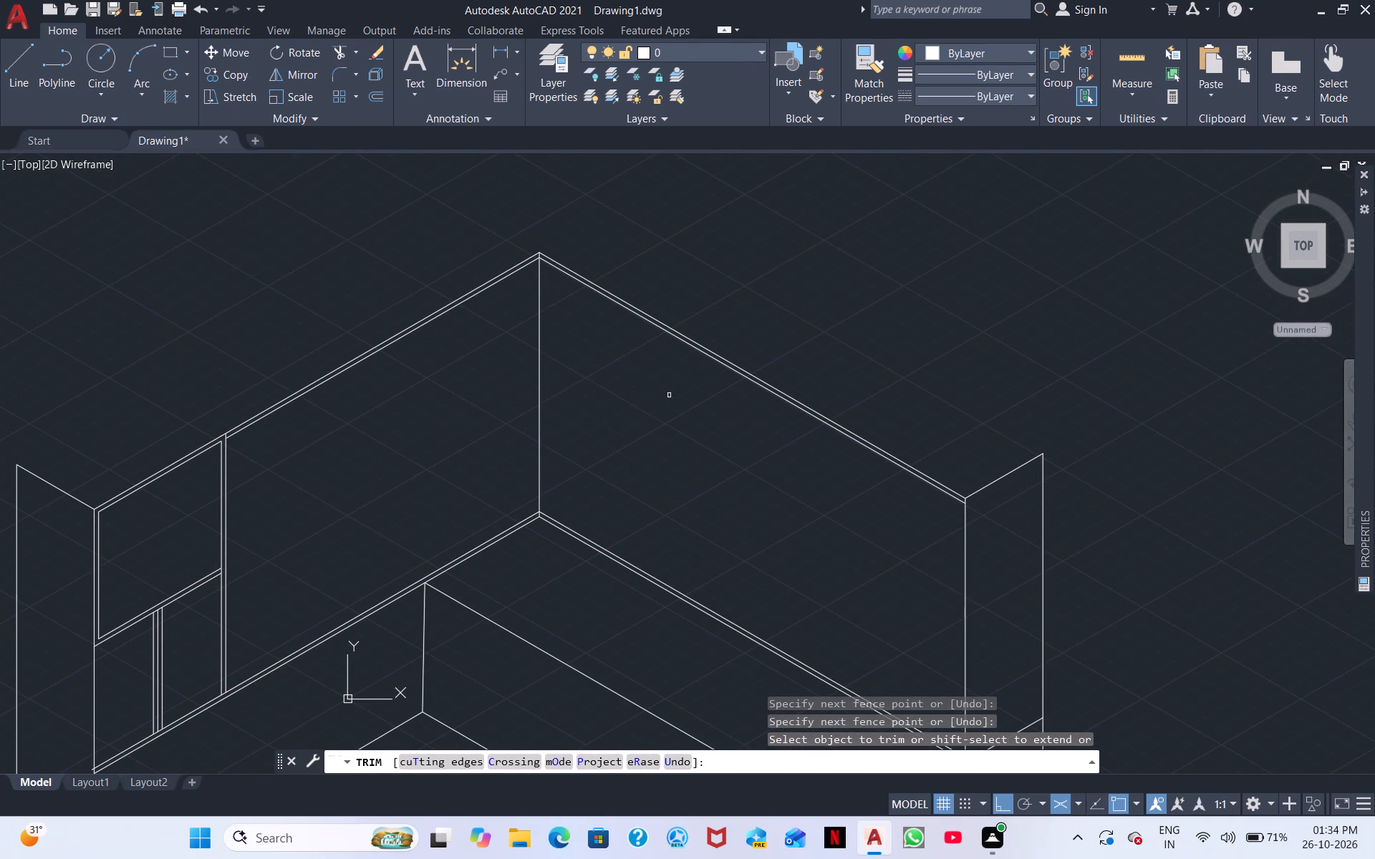
{"action": "middle_click_drag", "start_coordinate": [717, 518], "coordinate": [704, 347]}
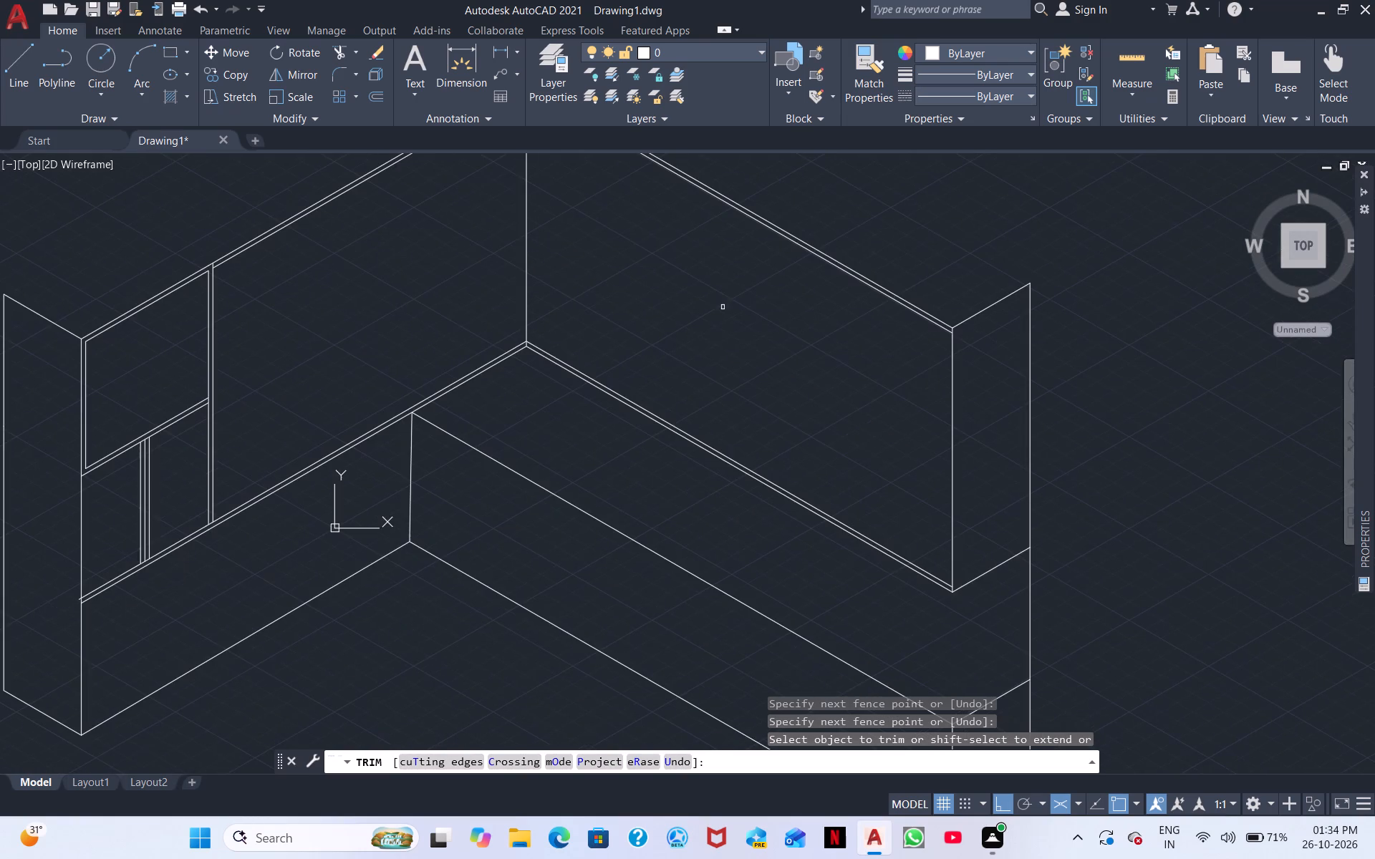
{"action": "middle_click_drag", "start_coordinate": [813, 440], "coordinate": [805, 349]}
{"action": "right_click", "coordinate": [888, 565]}
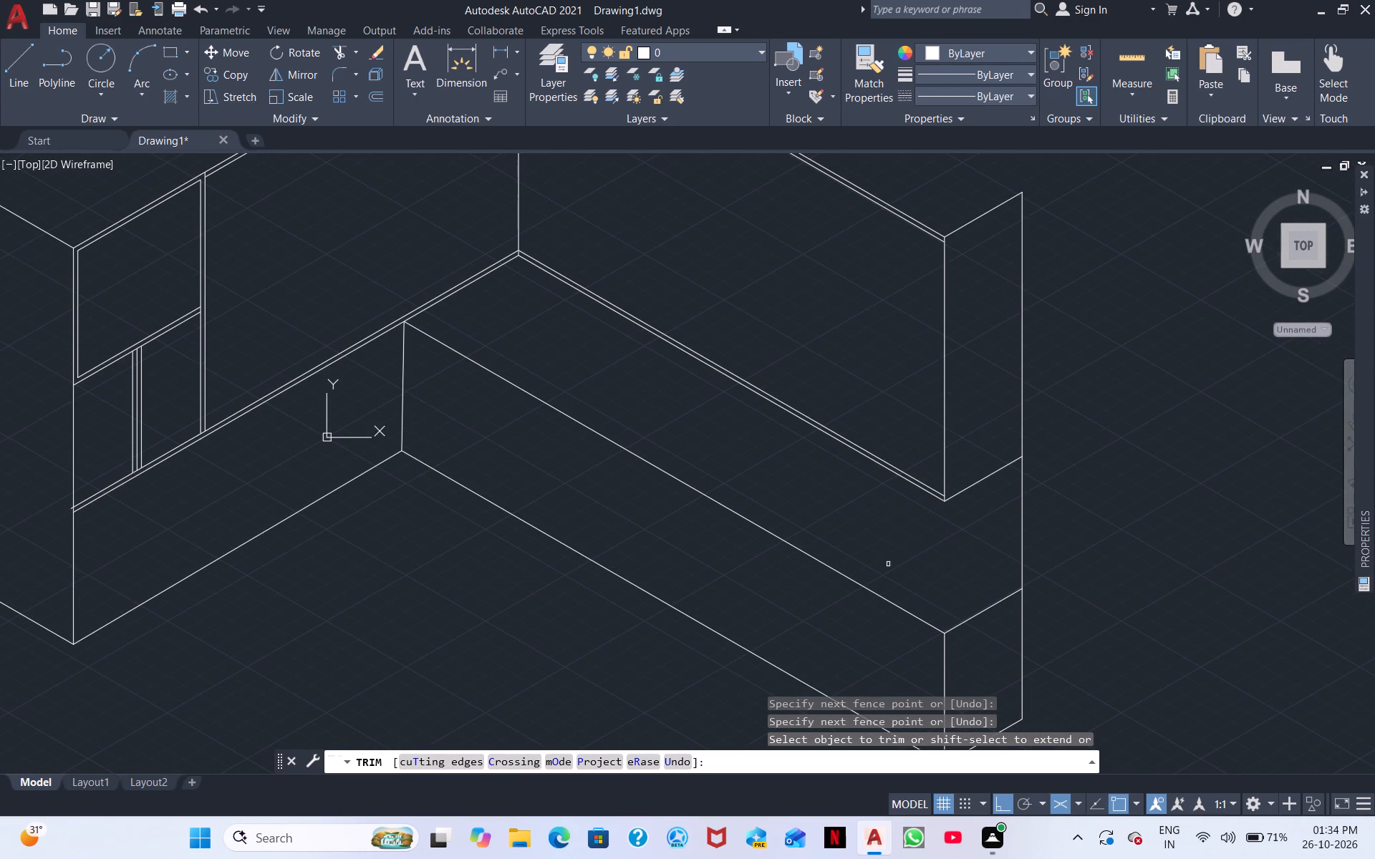
{"action": "left_click", "coordinate": [959, 316]}
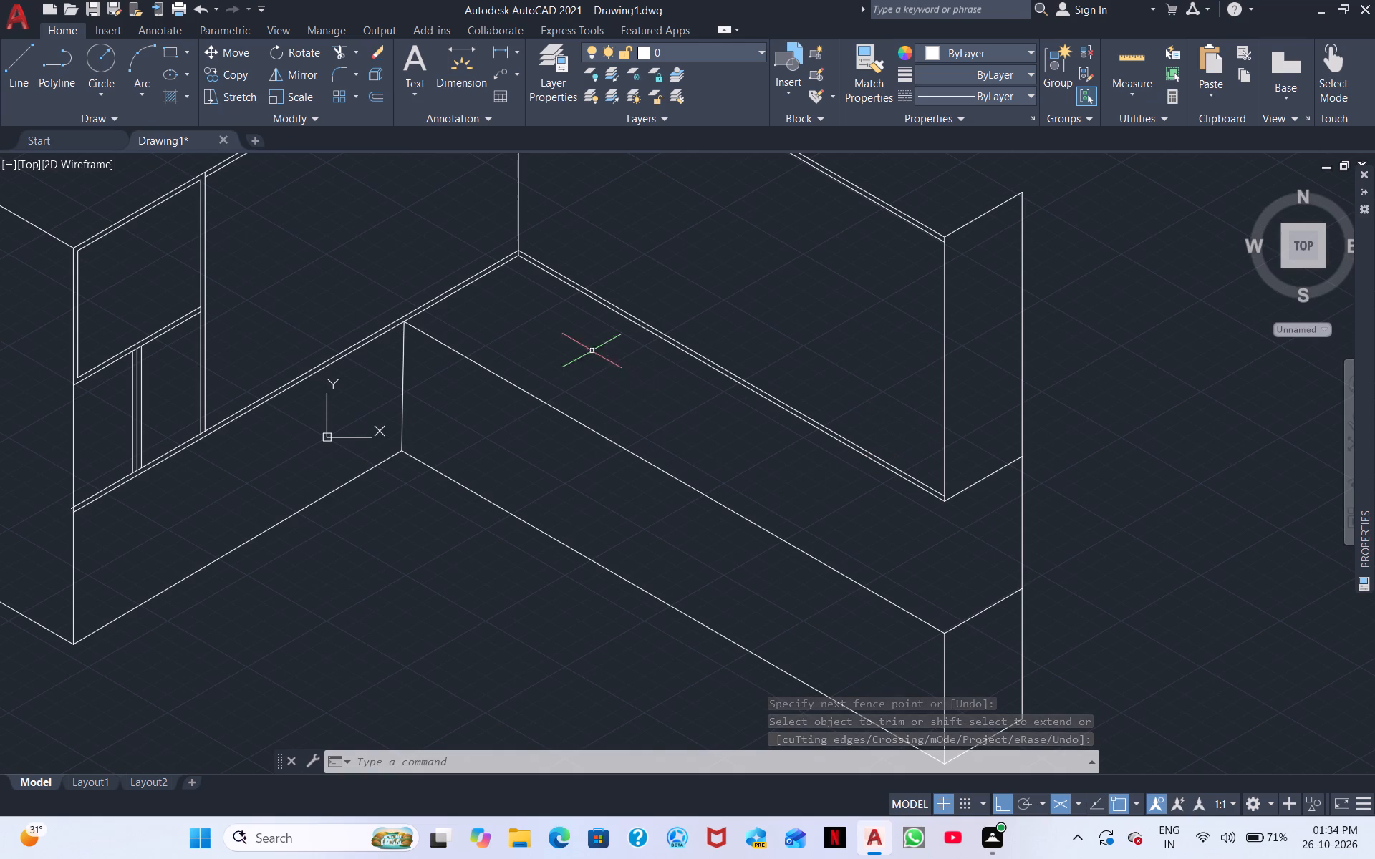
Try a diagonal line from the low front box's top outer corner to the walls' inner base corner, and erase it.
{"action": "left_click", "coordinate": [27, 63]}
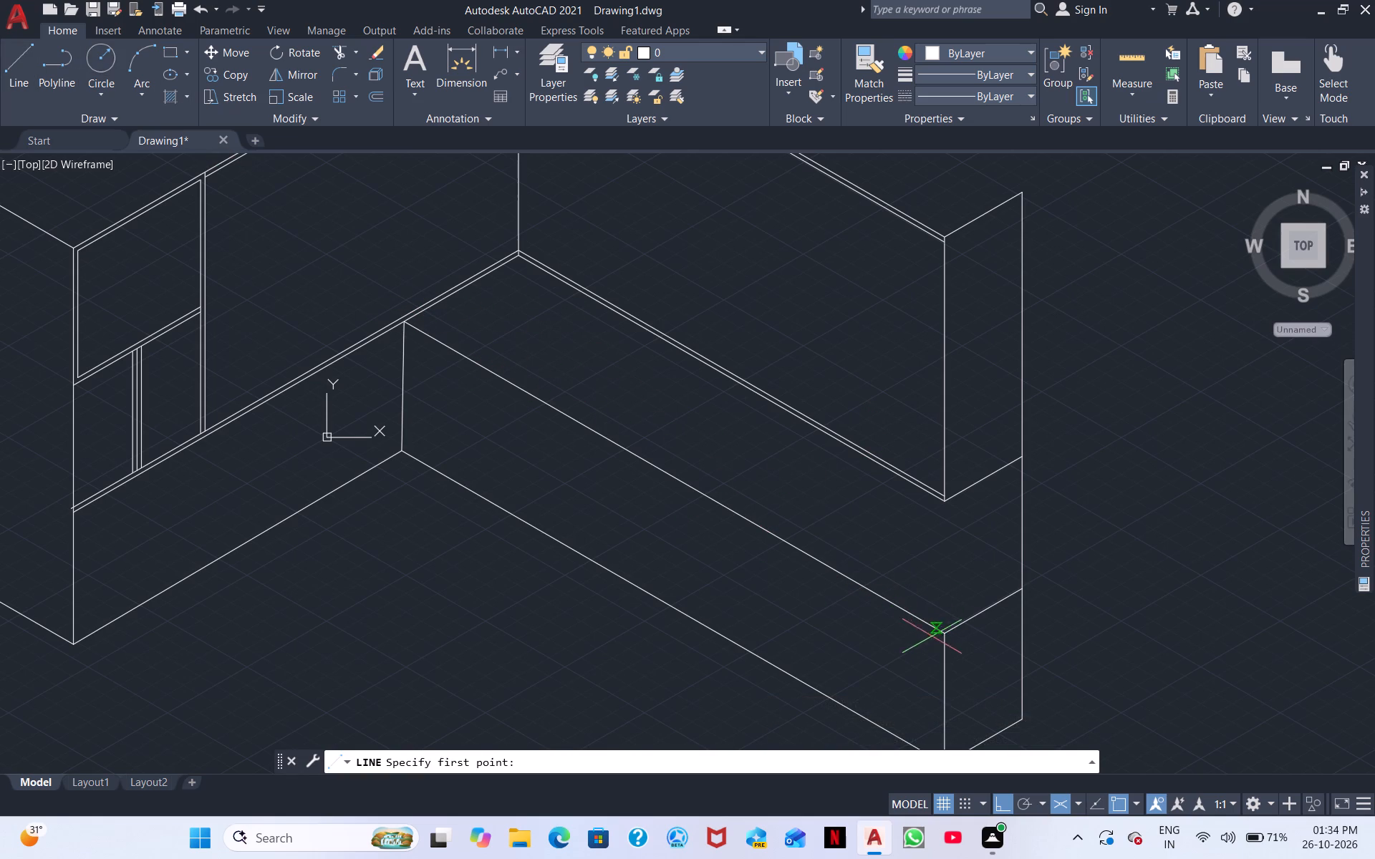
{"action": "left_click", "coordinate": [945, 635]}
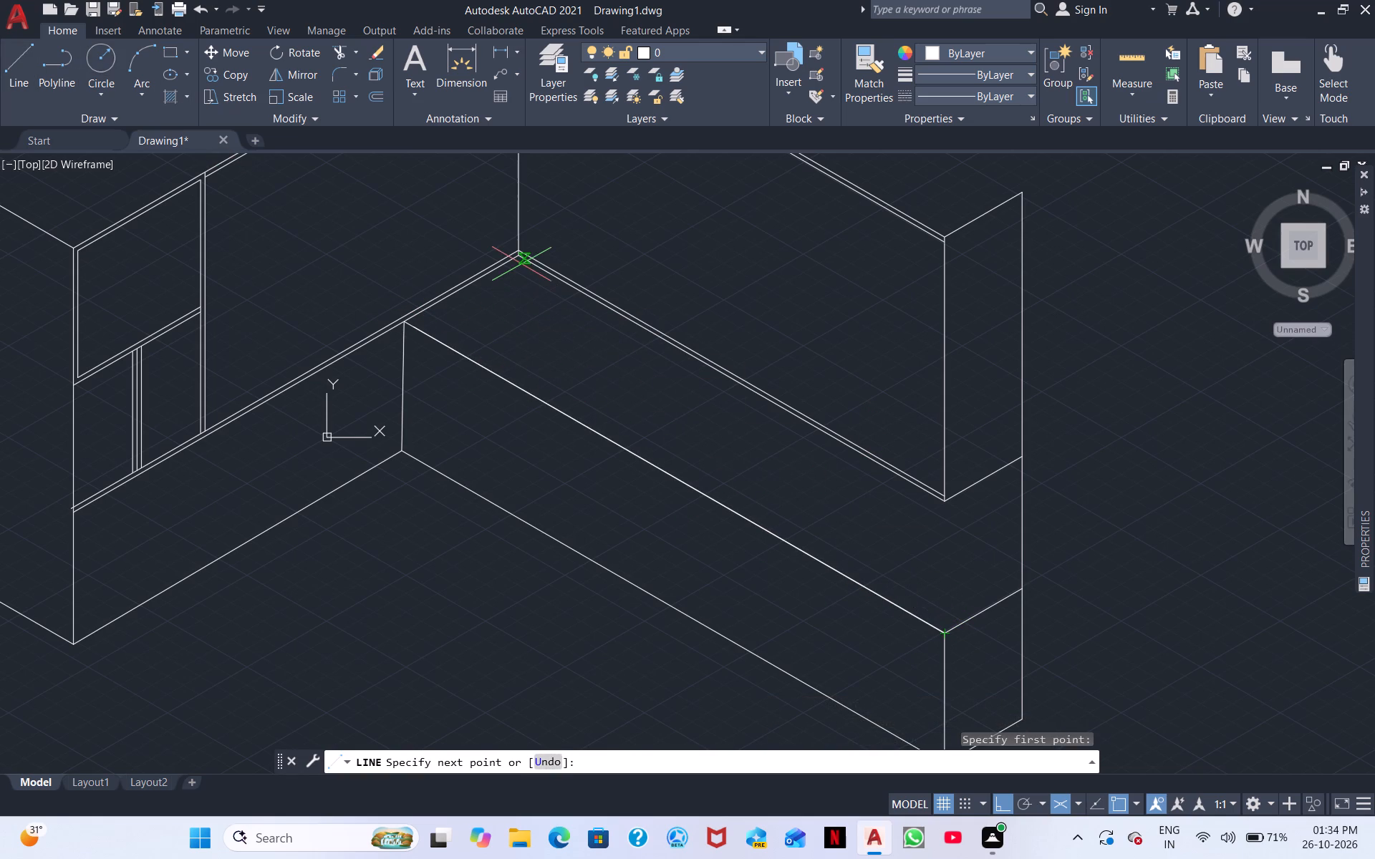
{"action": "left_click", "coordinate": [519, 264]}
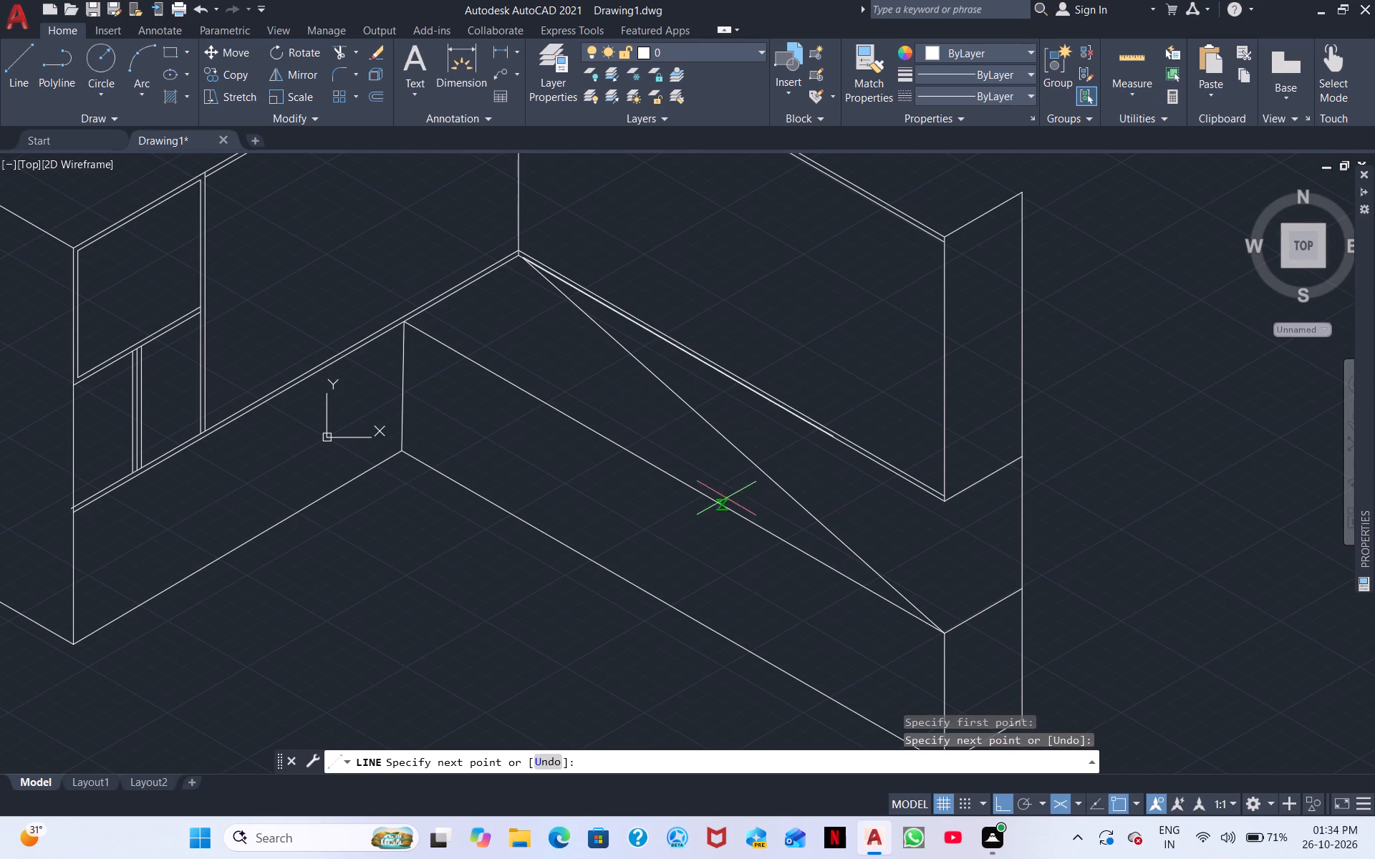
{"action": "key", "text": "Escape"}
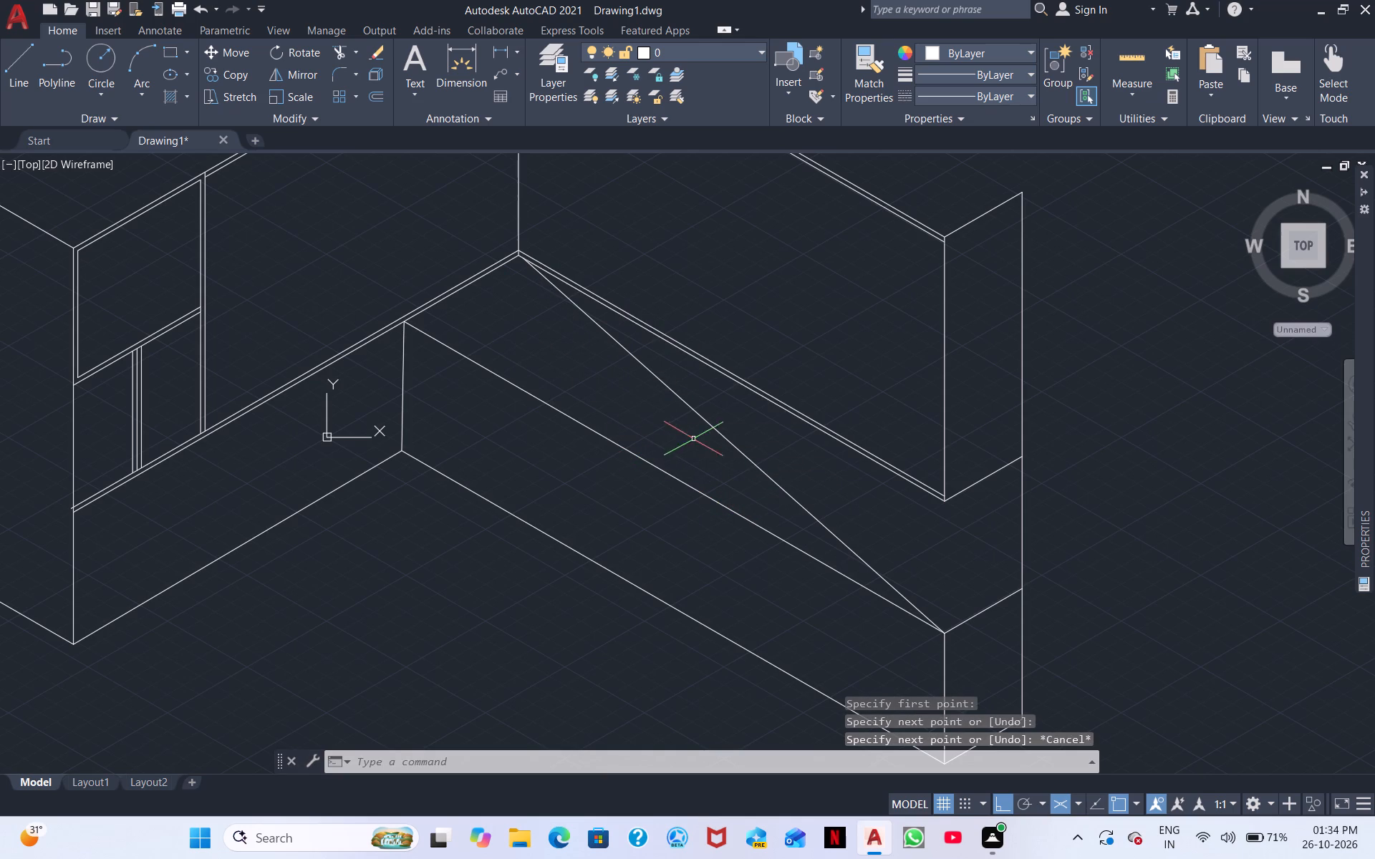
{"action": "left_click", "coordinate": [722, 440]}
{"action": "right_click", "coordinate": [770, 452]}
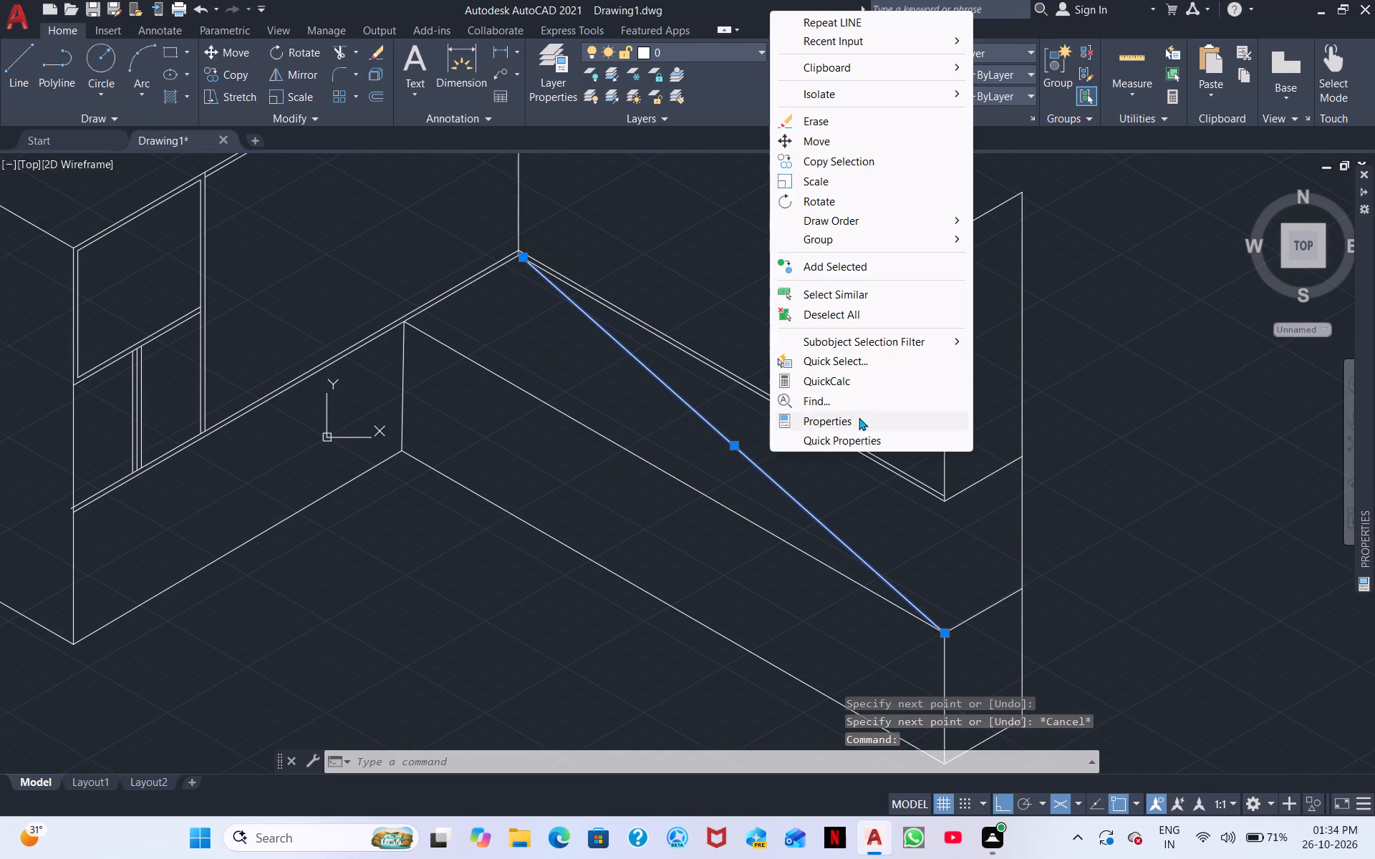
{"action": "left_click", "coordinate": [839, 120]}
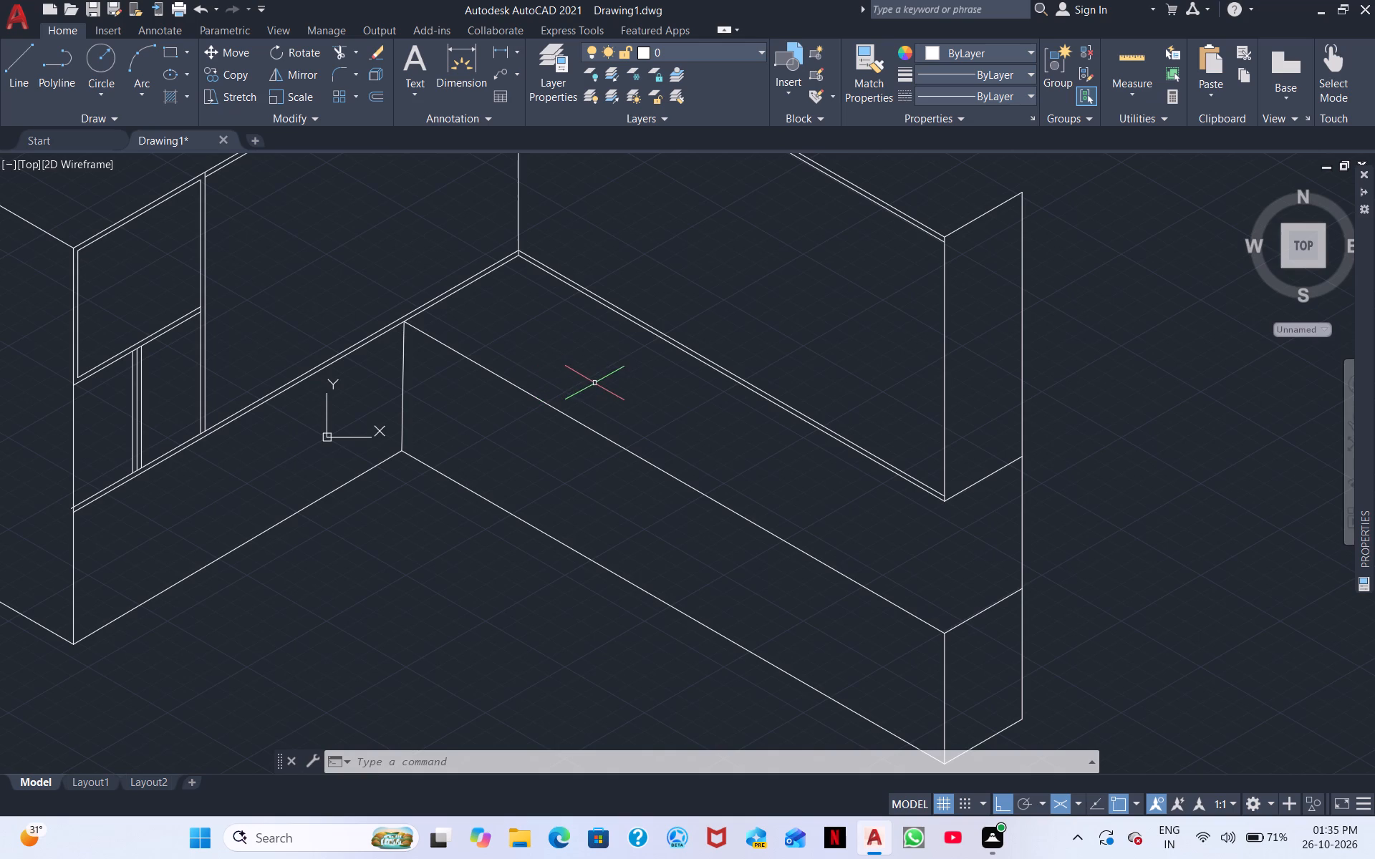
Start a separate outline in the open floor area with connected line segments of 121 at 30° and 151 at 330°.
{"action": "scroll", "coordinate": [614, 379], "scroll_direction": "down", "scroll_amount": 2}
{"action": "middle_click_drag", "start_coordinate": [574, 482], "coordinate": [579, 480]}
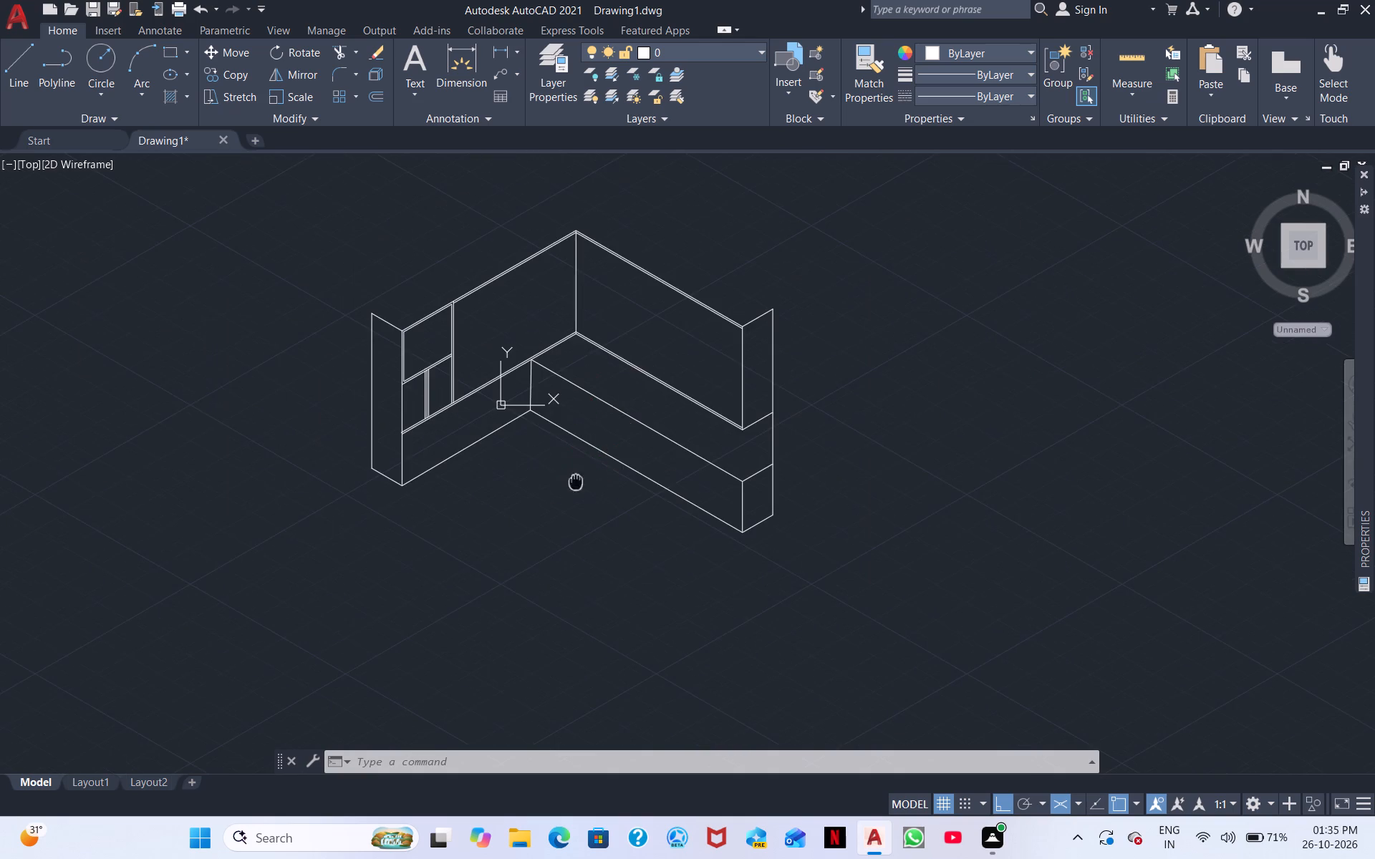
{"action": "middle_click_drag", "start_coordinate": [579, 480], "coordinate": [745, 323]}
{"action": "scroll", "coordinate": [718, 372], "scroll_direction": "up", "scroll_amount": 1}
{"action": "middle_click_drag", "start_coordinate": [691, 406], "coordinate": [556, 524]}
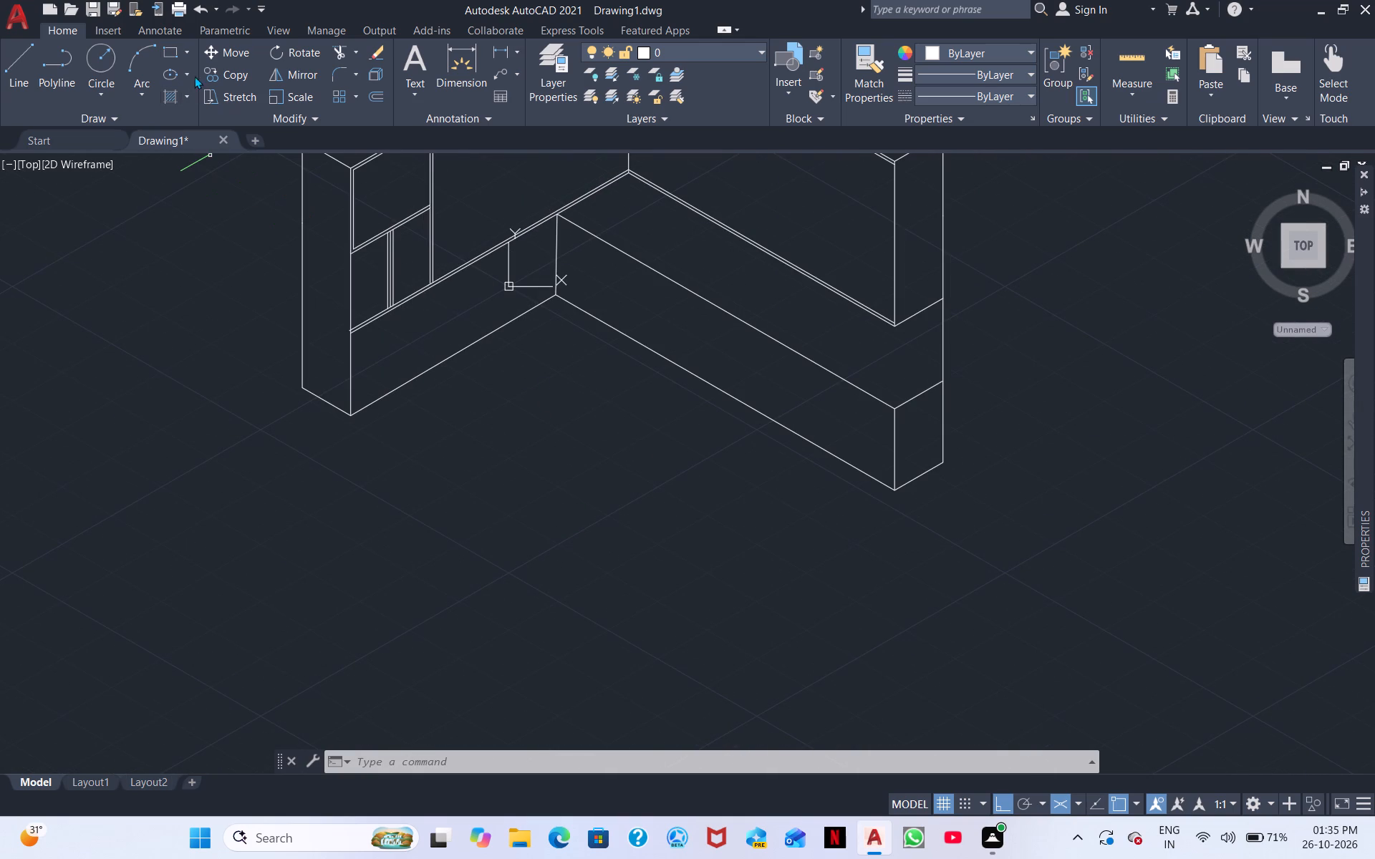
{"action": "left_click", "coordinate": [13, 59]}
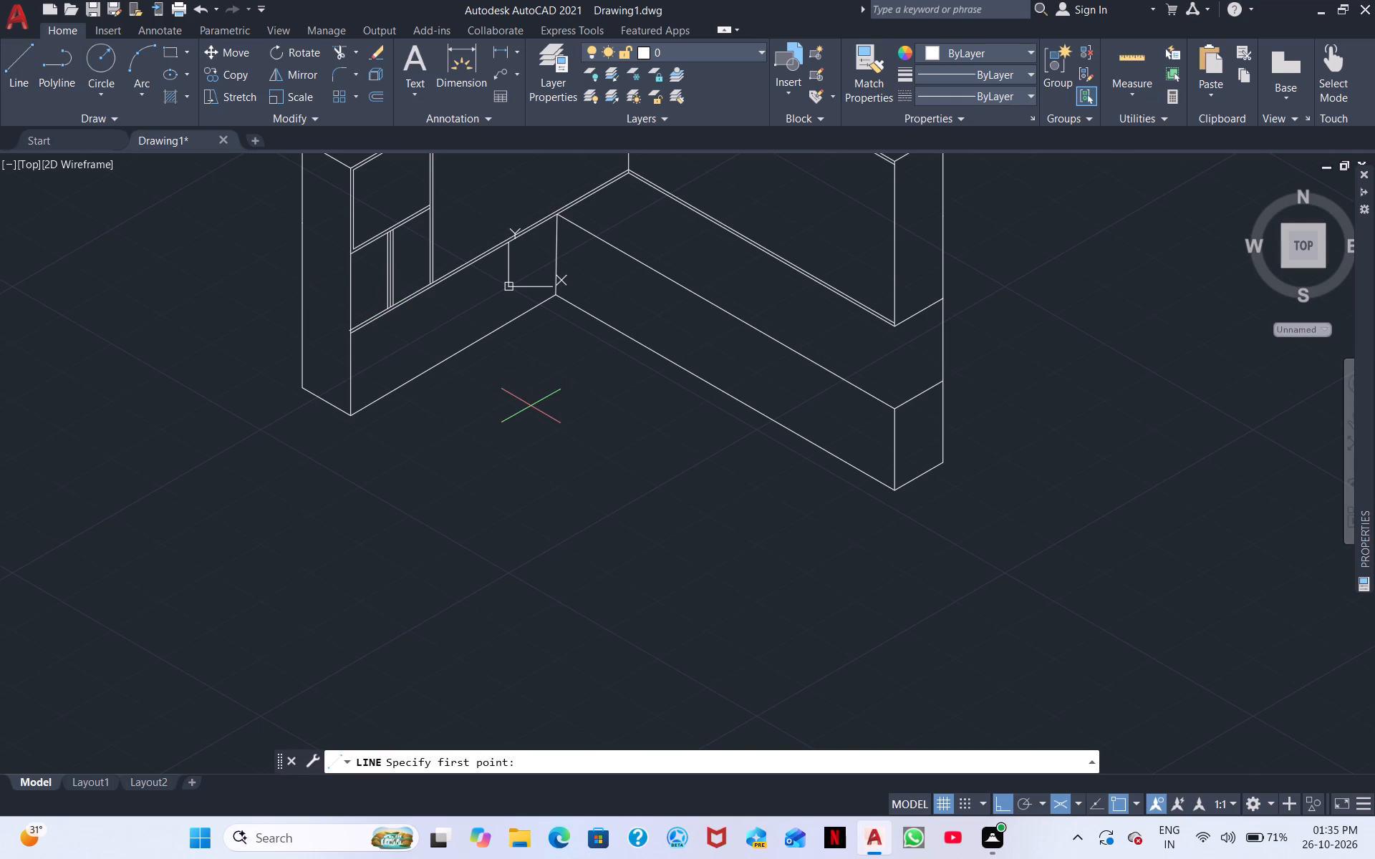
{"action": "left_click", "coordinate": [430, 398]}
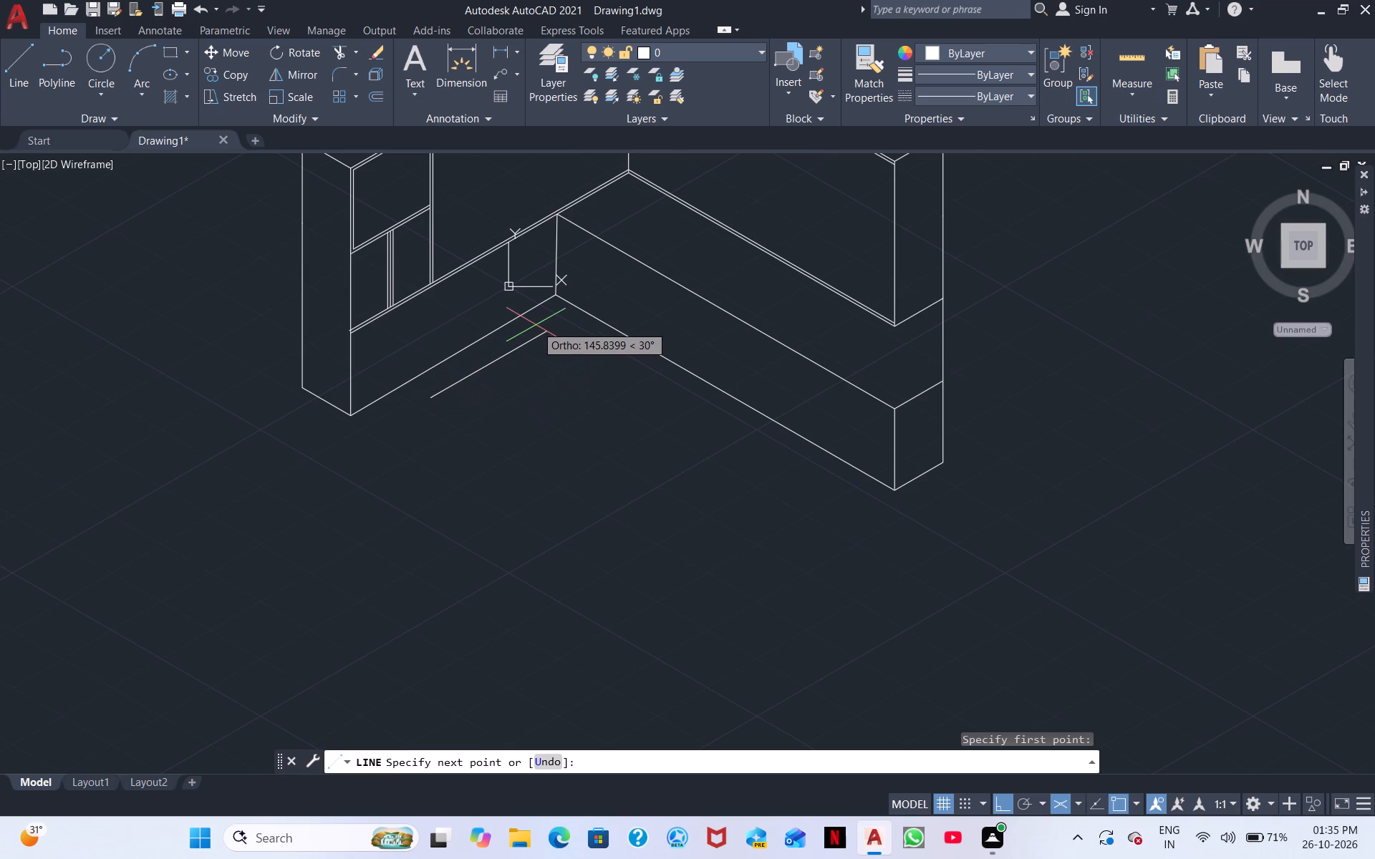
{"action": "type", "text": "121"}
{"action": "key", "text": "Return"}
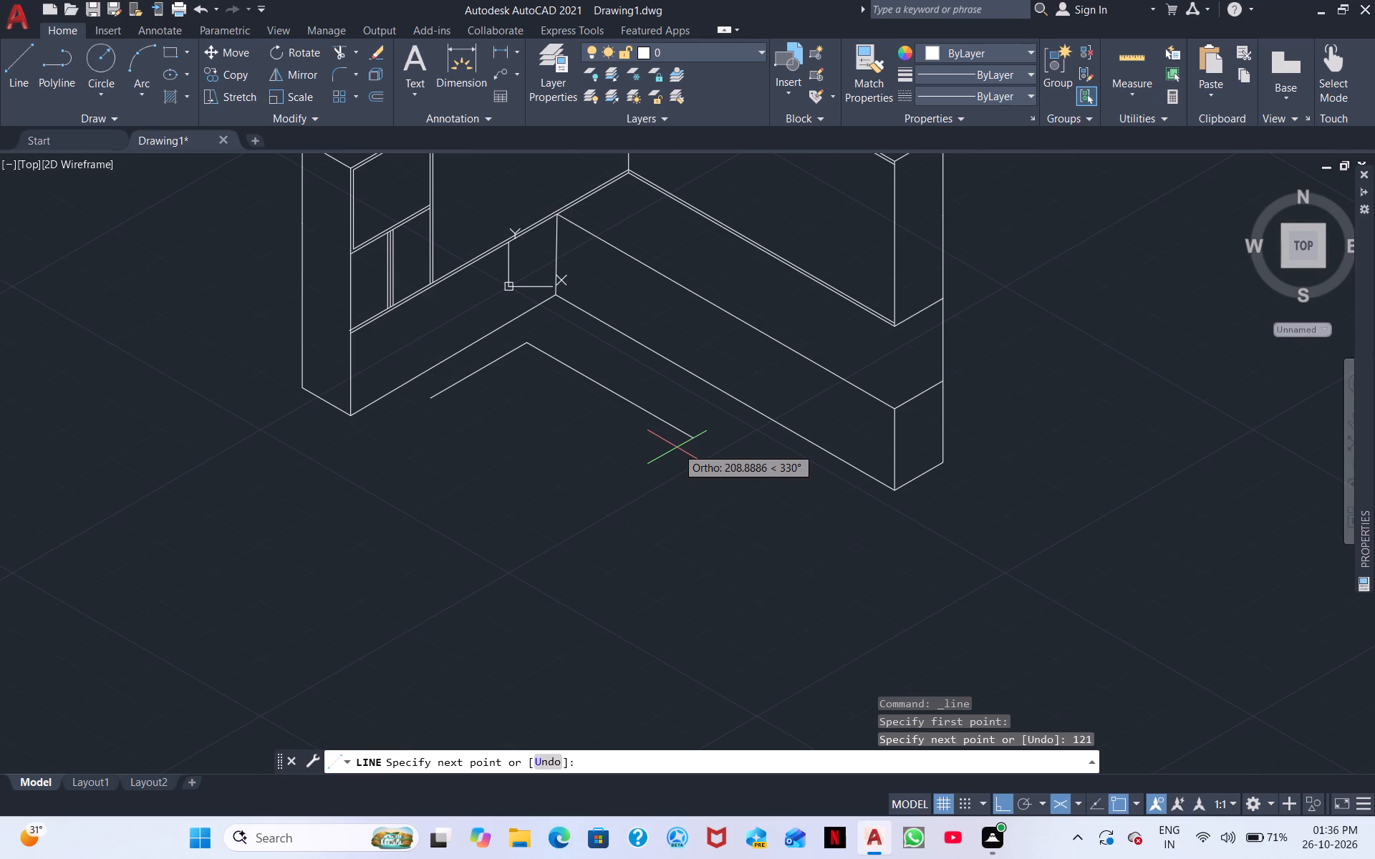
{"action": "type", "text": "151"}
{"action": "key", "text": "Return"}
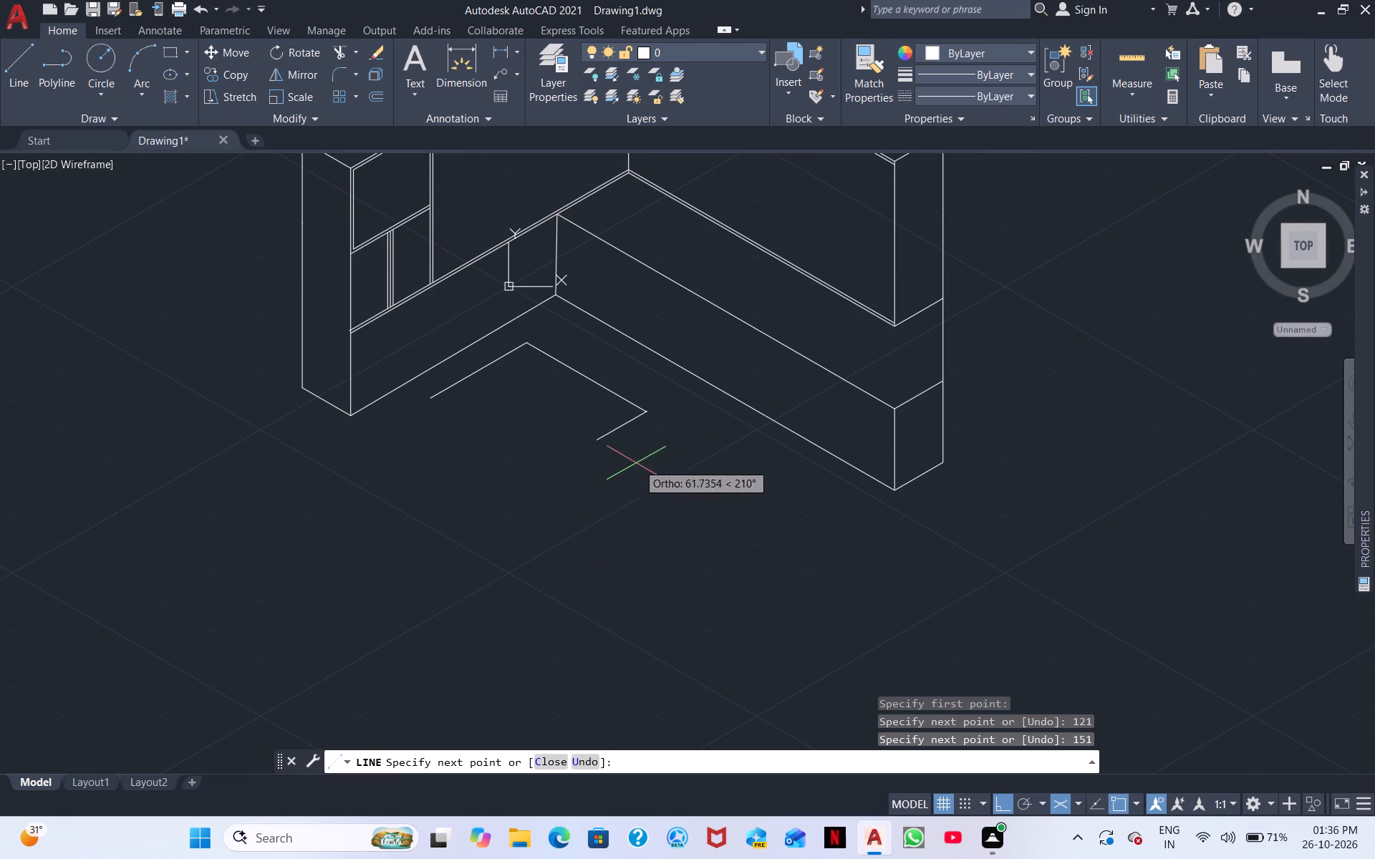
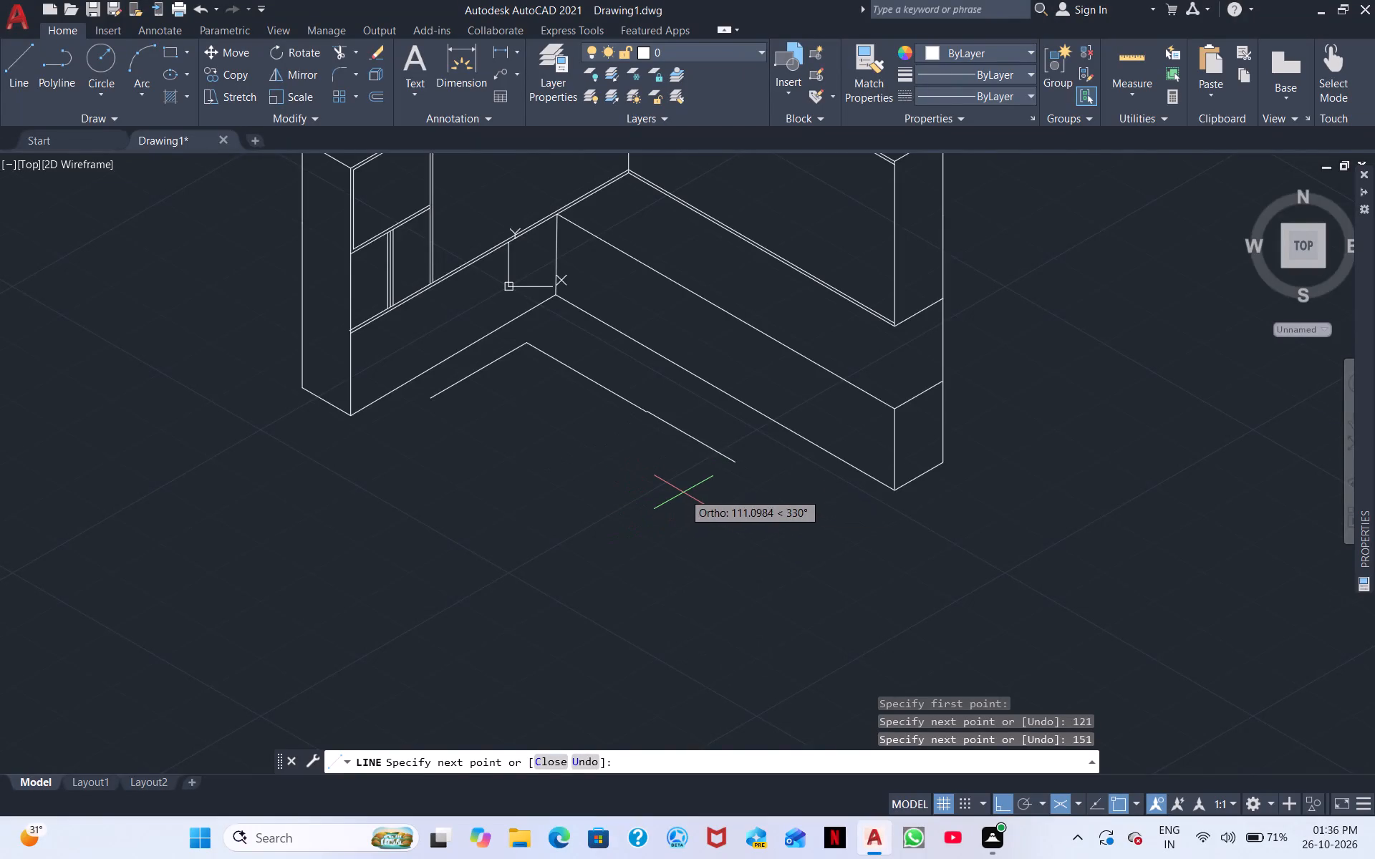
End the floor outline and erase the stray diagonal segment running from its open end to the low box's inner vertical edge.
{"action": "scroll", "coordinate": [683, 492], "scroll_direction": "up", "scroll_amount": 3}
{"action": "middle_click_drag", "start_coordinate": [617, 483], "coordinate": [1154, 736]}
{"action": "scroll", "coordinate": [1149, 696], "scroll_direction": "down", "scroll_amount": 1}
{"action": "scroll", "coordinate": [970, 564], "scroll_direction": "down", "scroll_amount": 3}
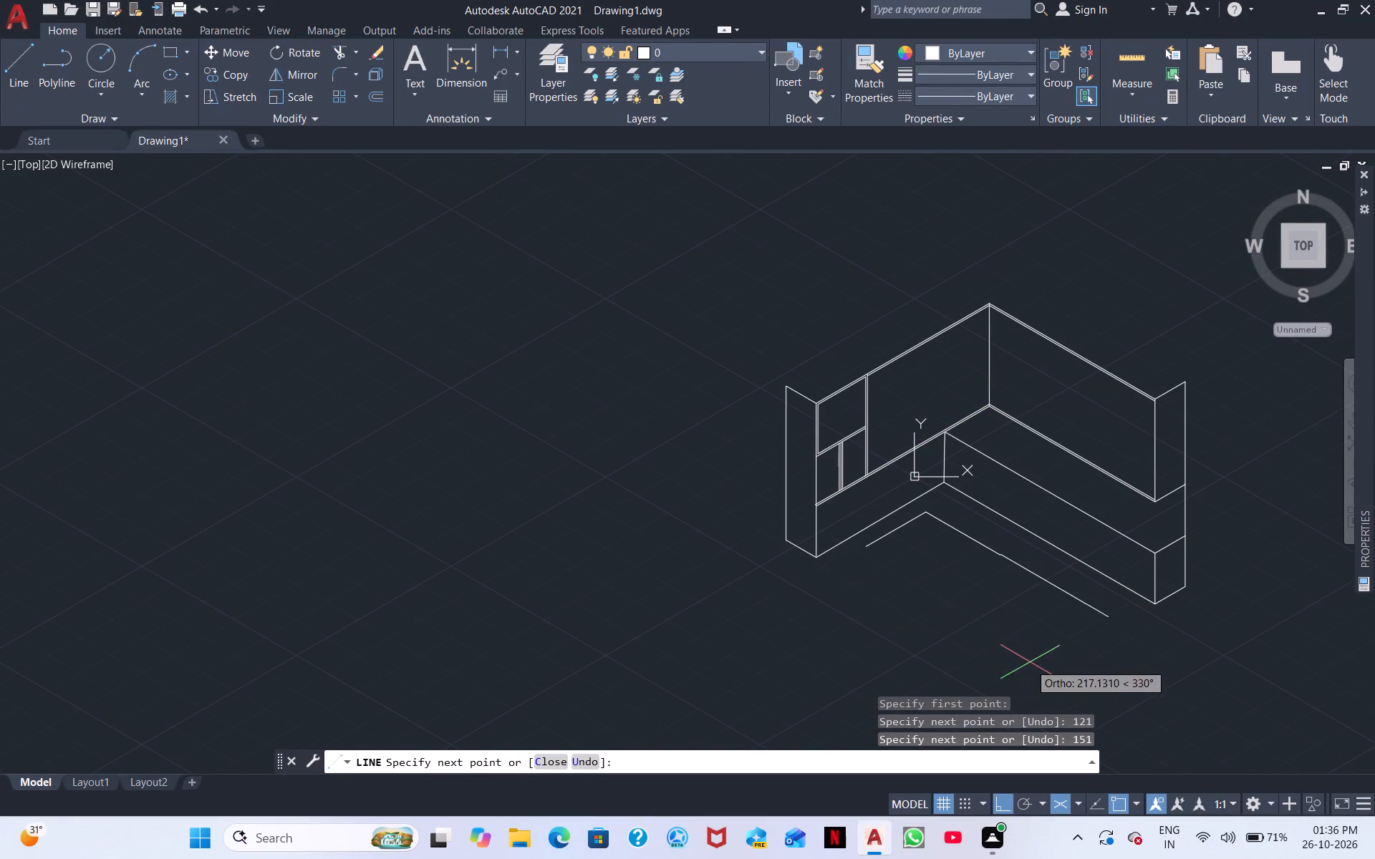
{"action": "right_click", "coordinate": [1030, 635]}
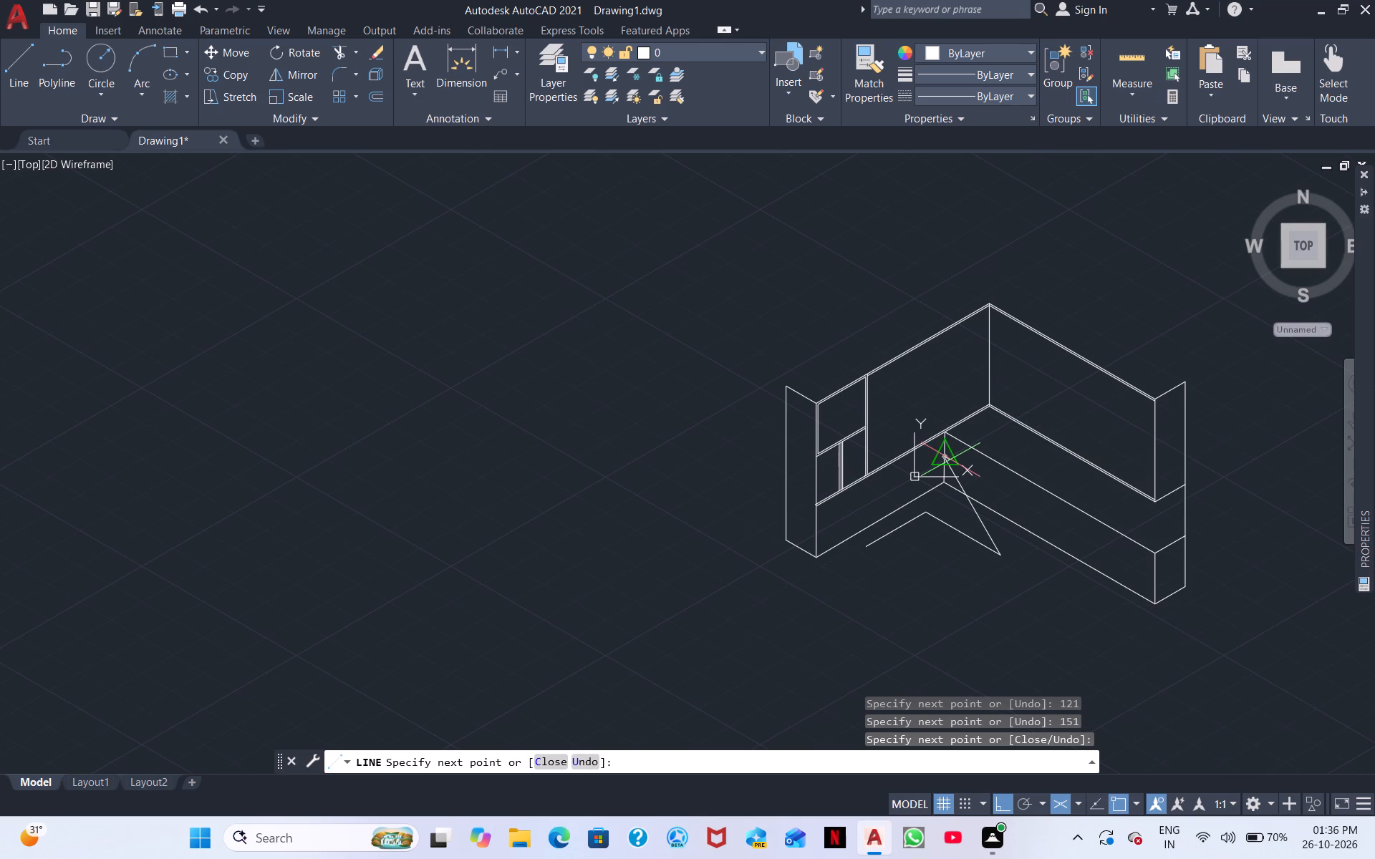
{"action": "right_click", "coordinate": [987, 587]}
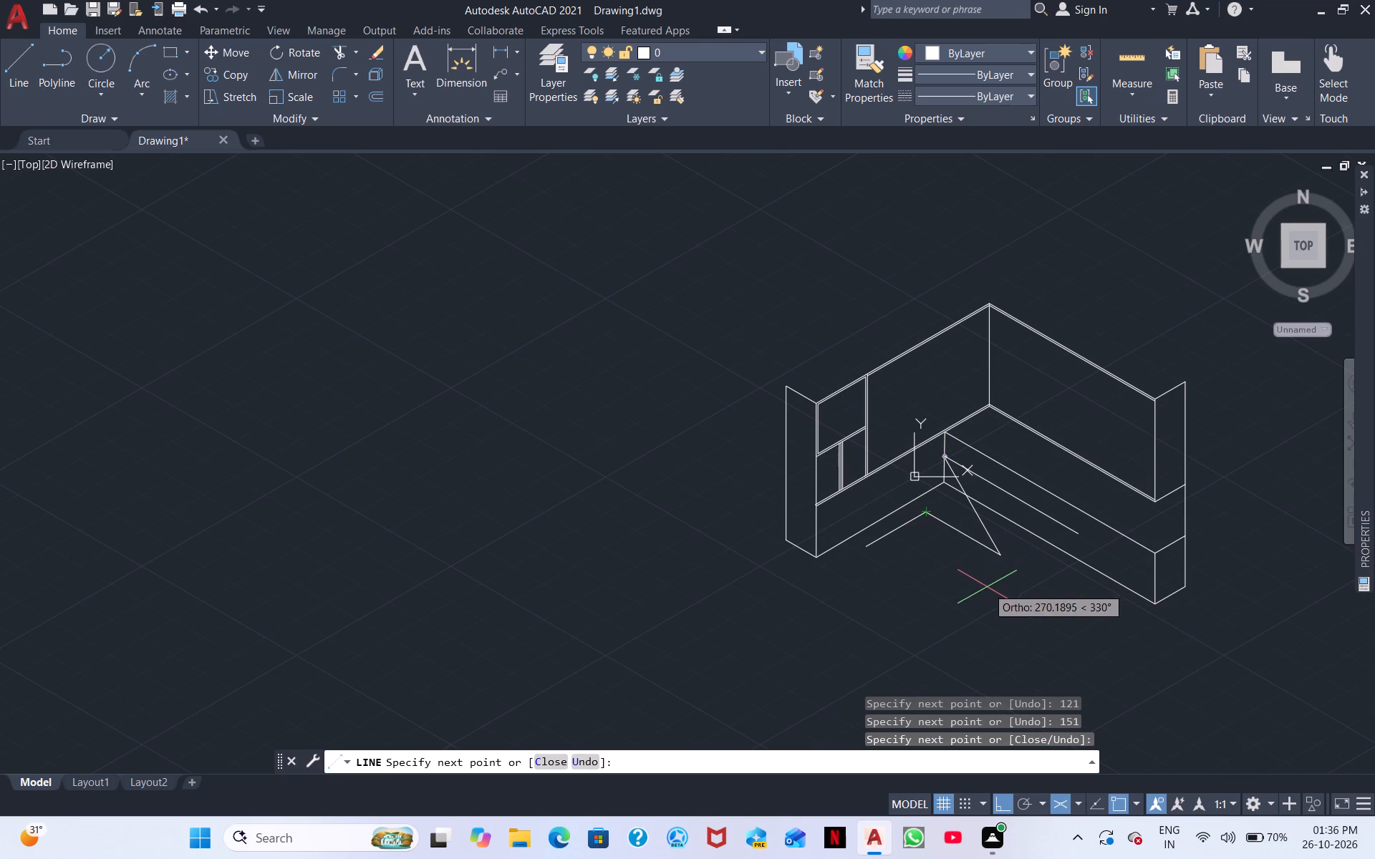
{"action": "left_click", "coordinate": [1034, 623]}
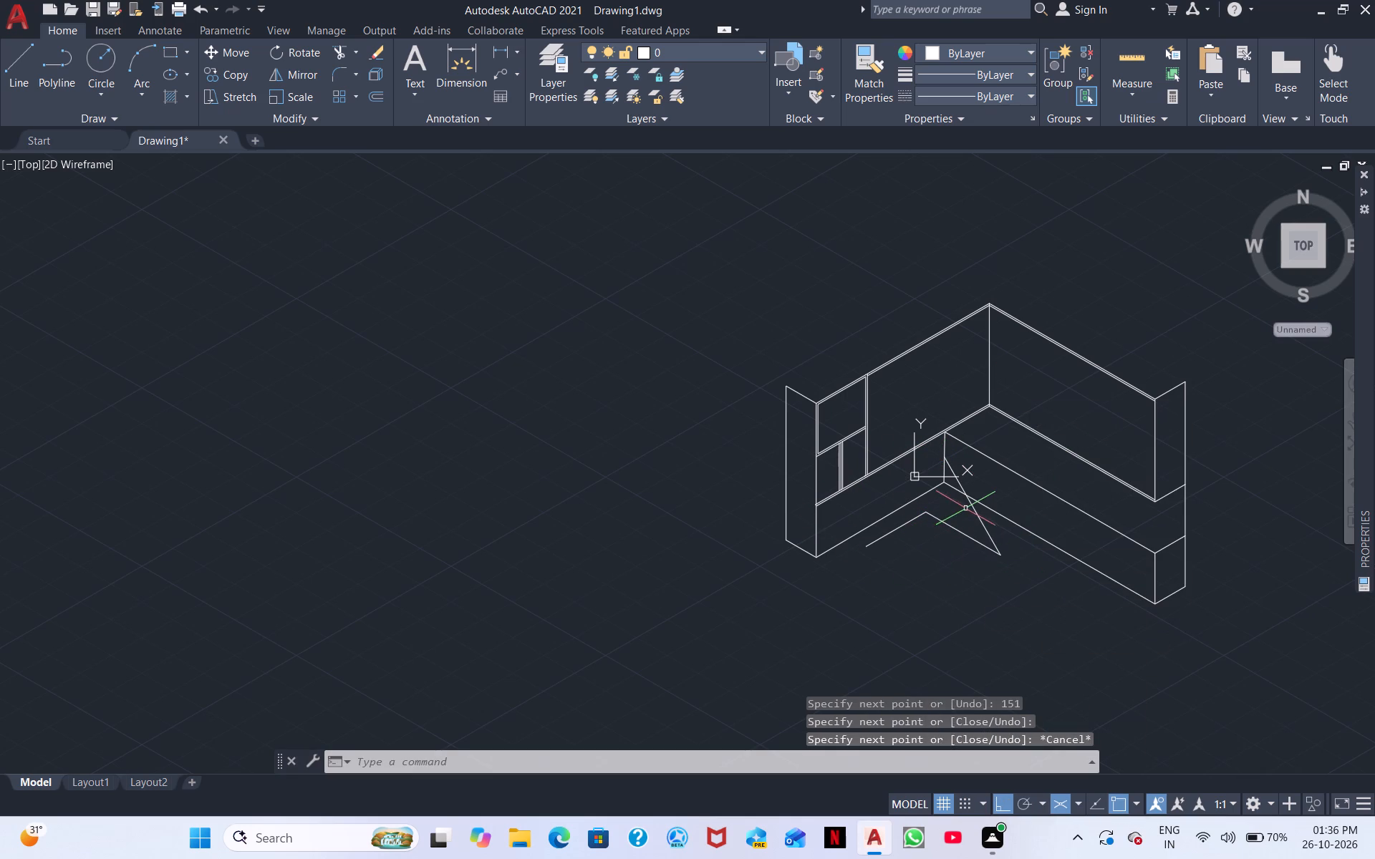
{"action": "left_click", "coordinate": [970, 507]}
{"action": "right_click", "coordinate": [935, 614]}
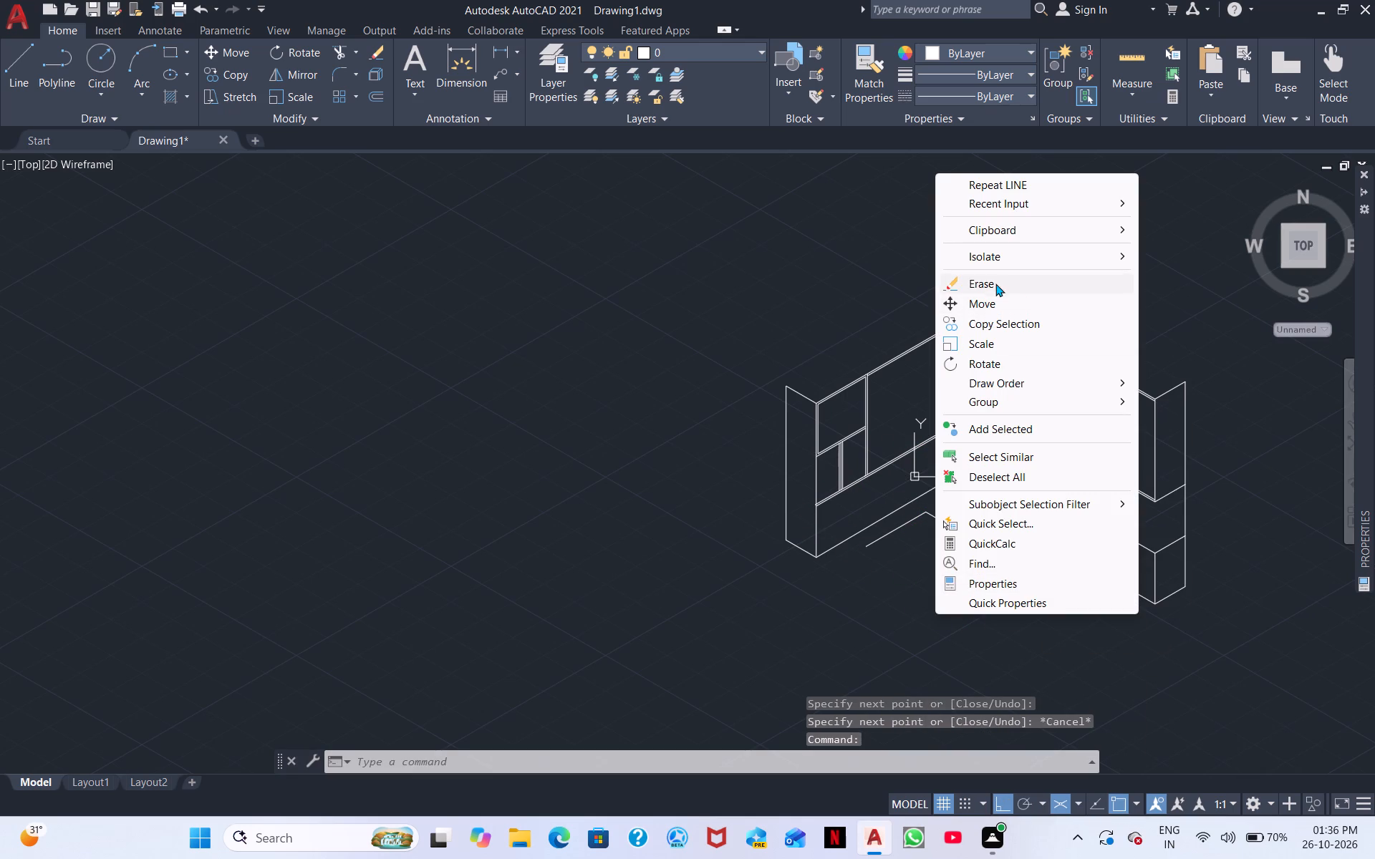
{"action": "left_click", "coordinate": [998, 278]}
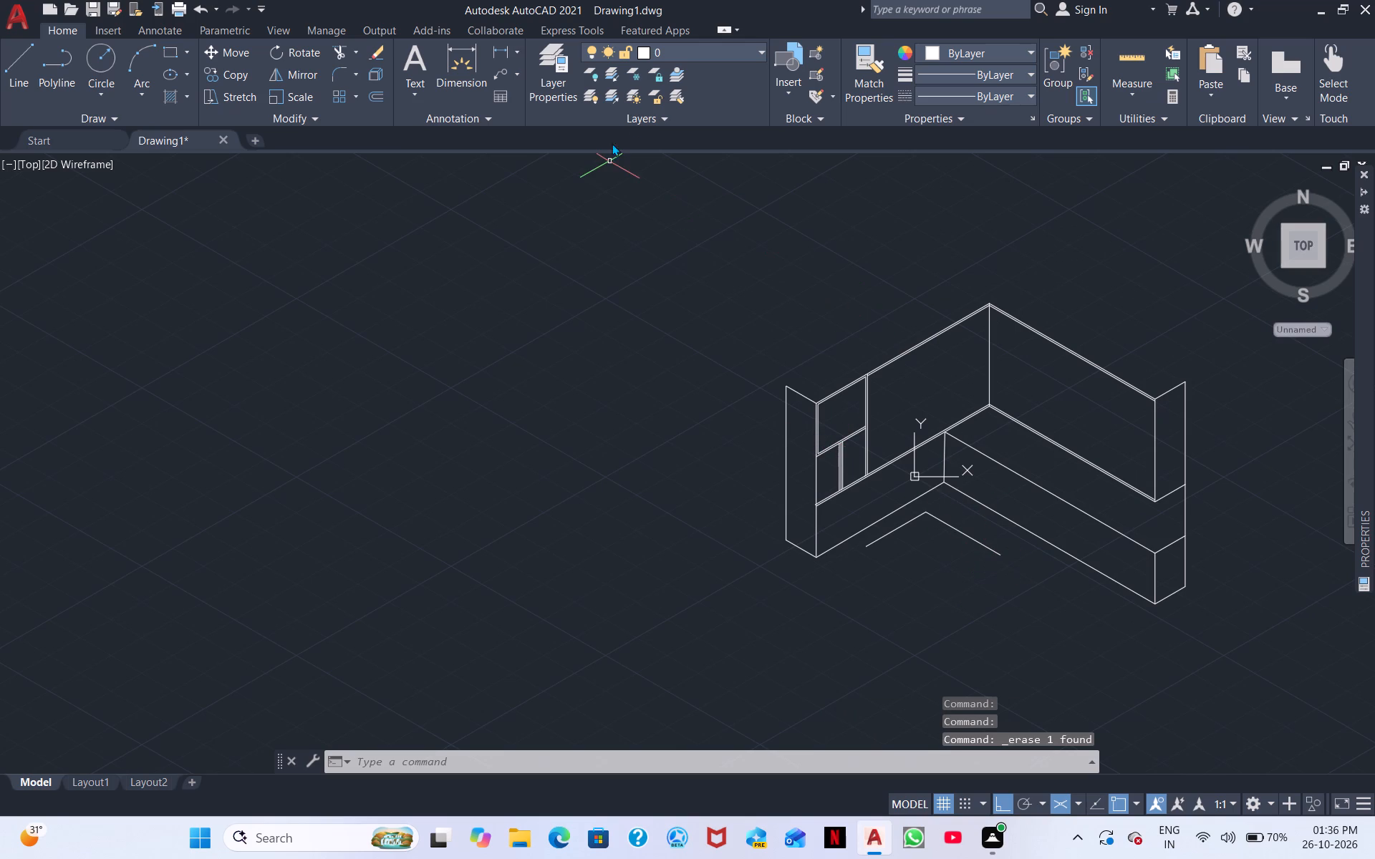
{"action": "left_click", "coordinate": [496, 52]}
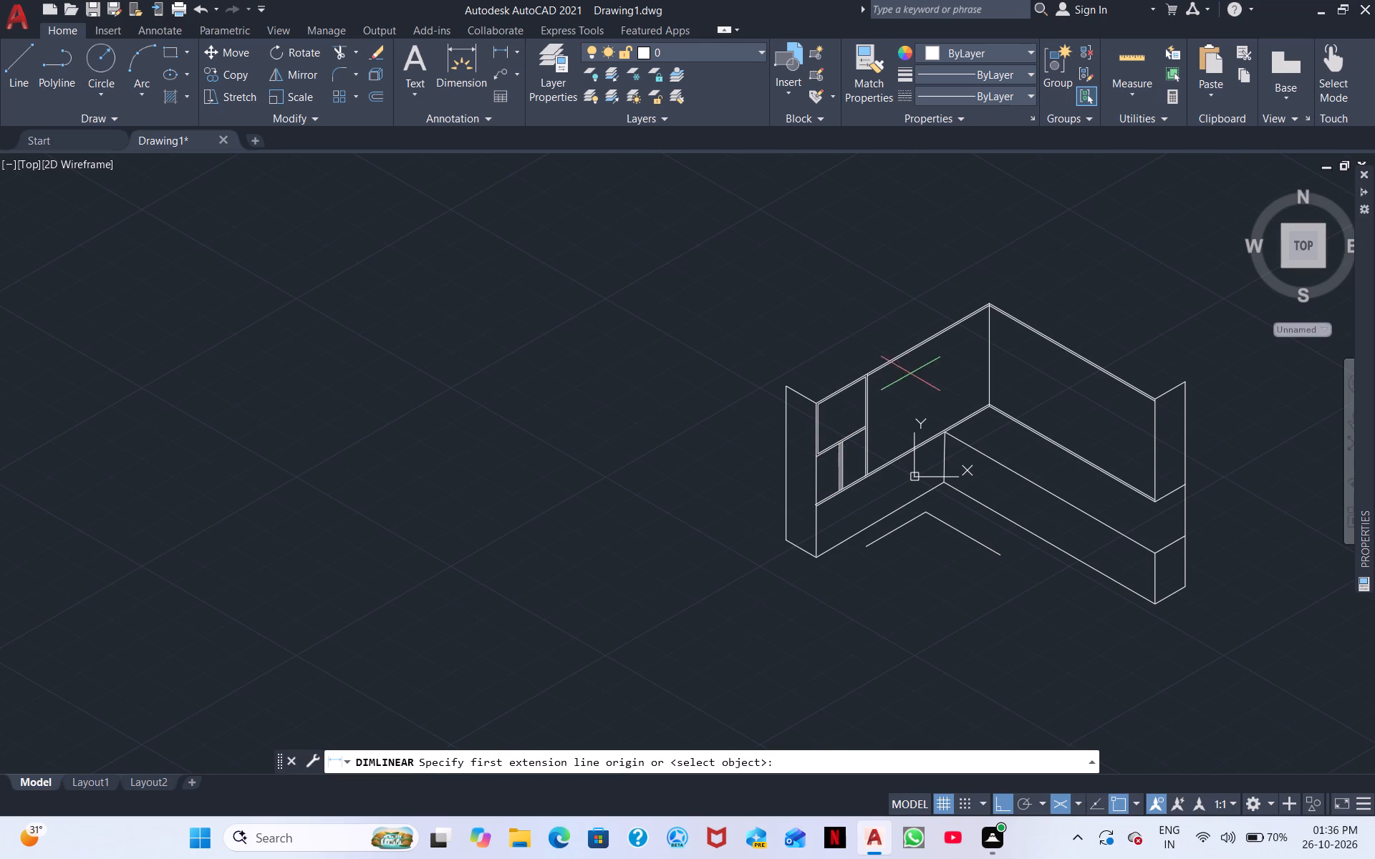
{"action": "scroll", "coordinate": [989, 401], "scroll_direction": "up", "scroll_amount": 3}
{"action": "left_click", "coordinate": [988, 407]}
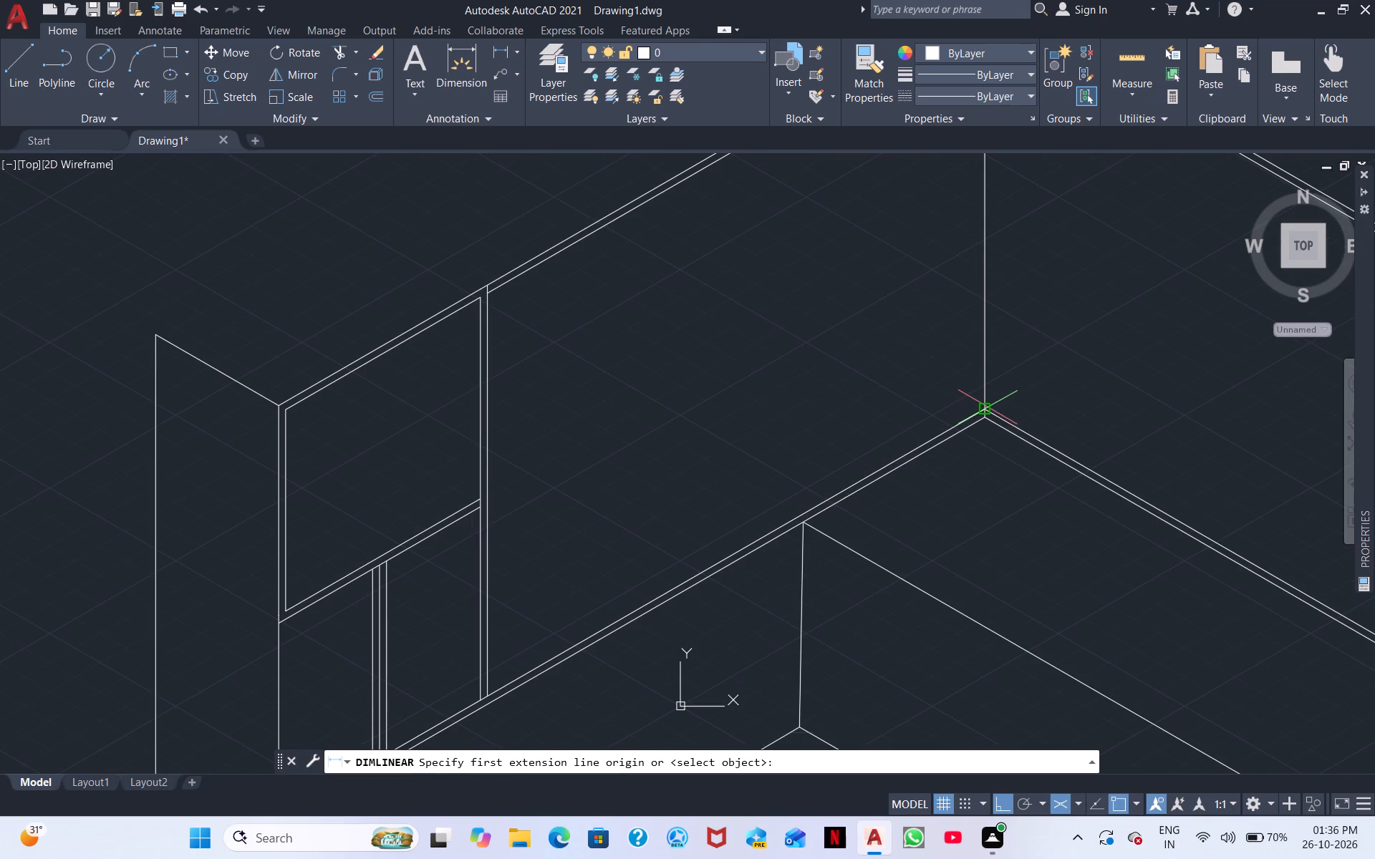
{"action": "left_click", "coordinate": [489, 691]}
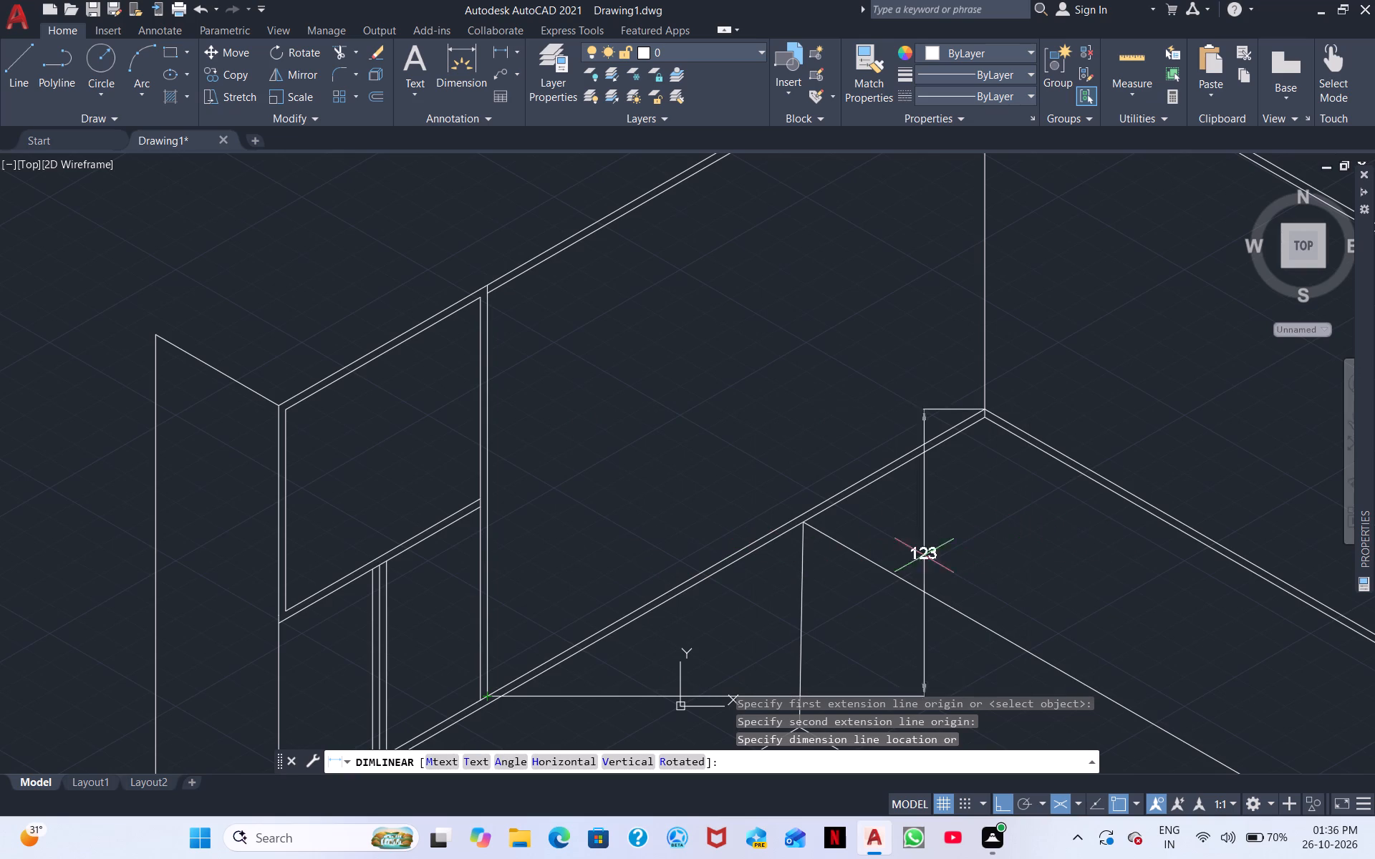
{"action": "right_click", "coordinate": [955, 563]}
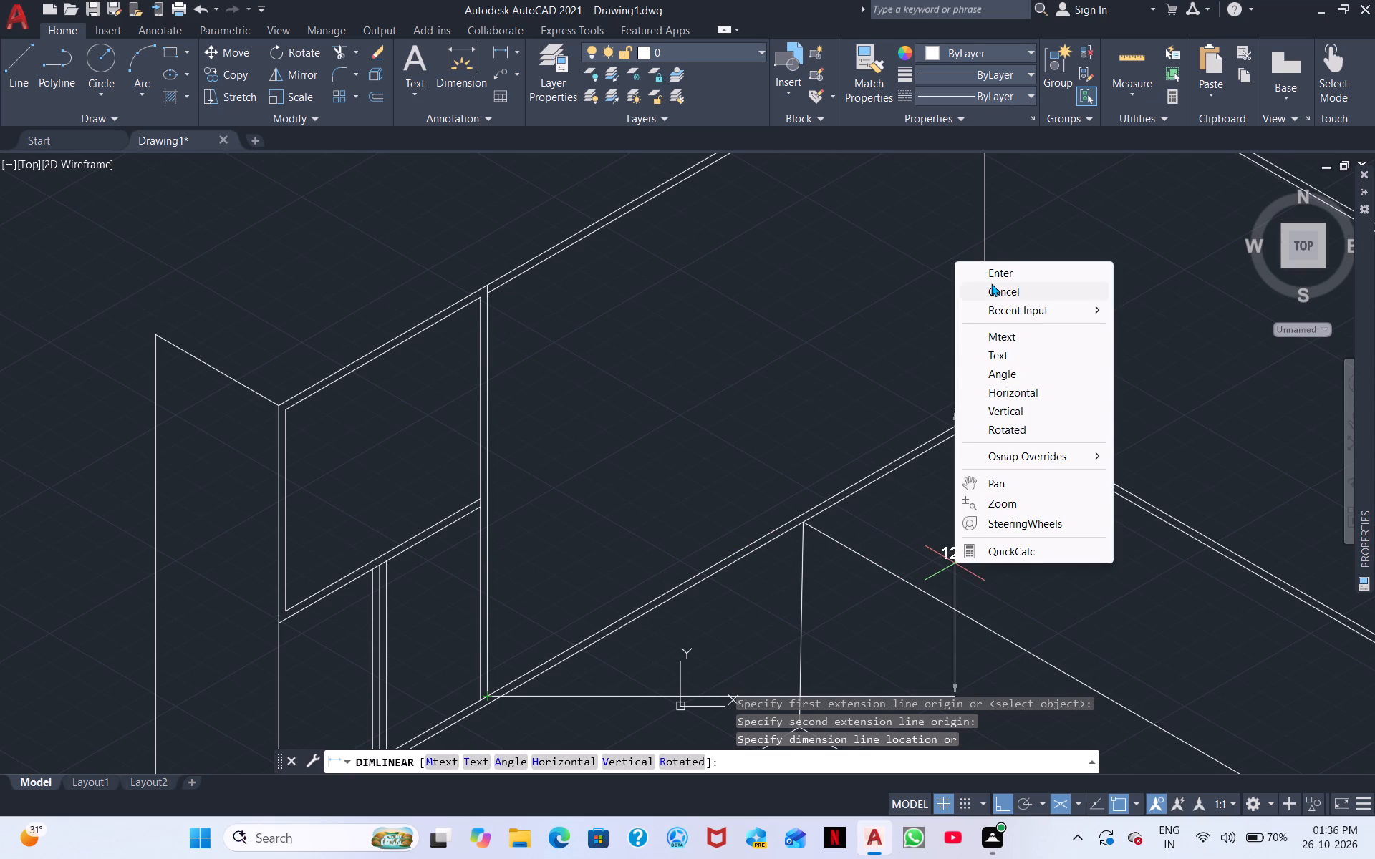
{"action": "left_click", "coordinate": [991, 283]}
Measure the wall's length between the inner back corner and the tall divider with aligned dimension previews, along the base and higher up.
{"action": "left_click", "coordinate": [516, 52]}
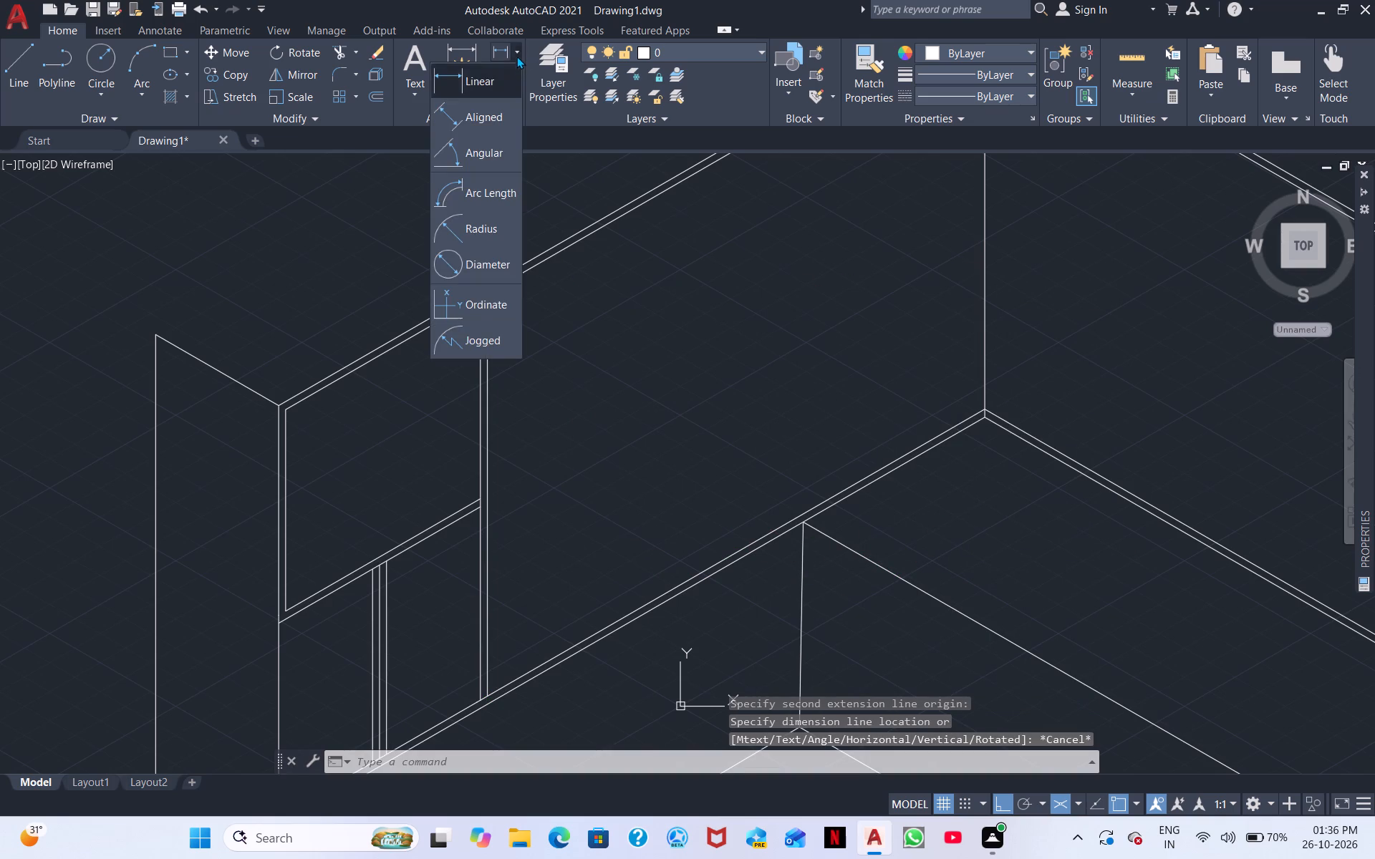
{"action": "left_click", "coordinate": [497, 115]}
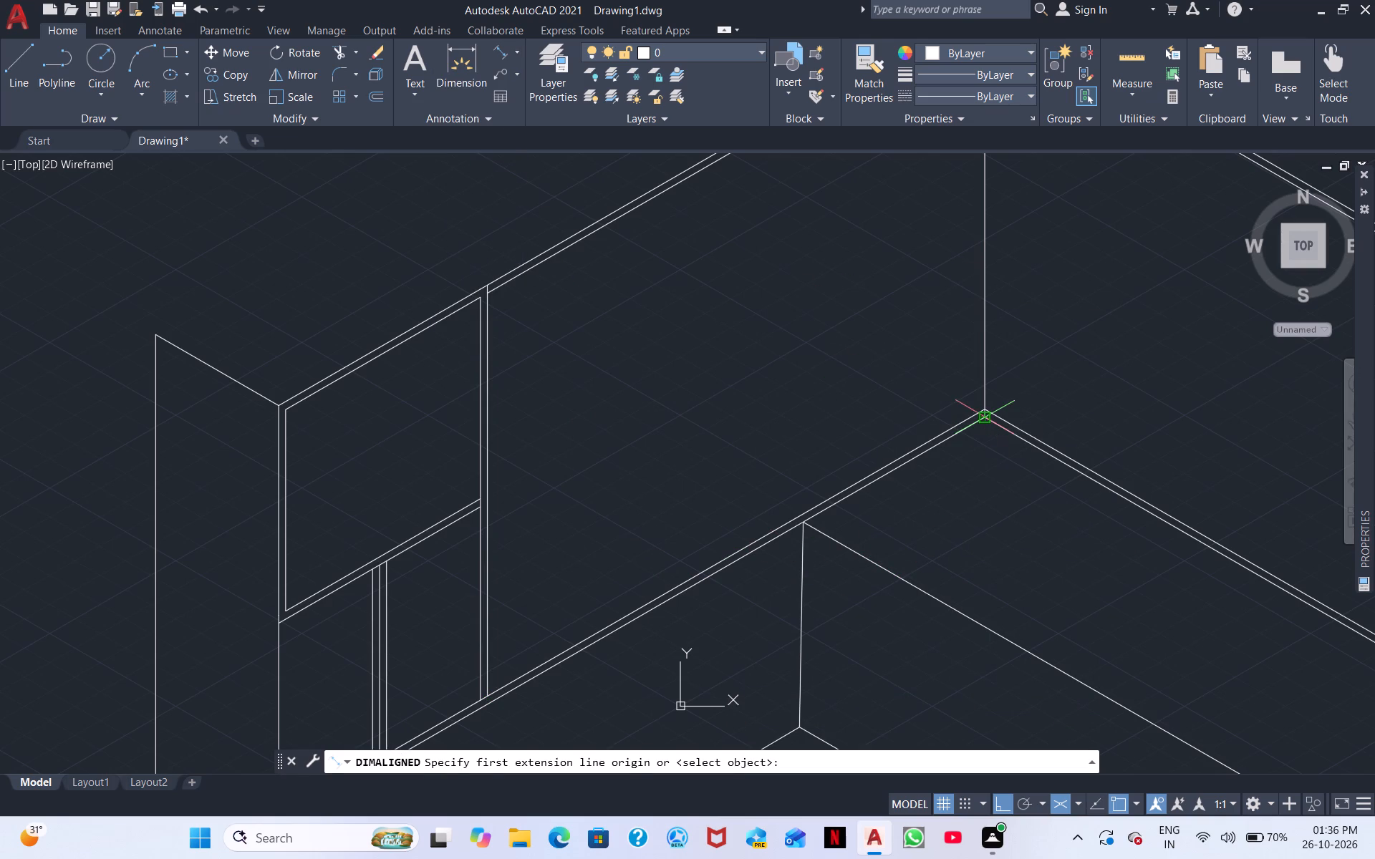
{"action": "left_click", "coordinate": [983, 414]}
{"action": "left_click", "coordinate": [496, 702]}
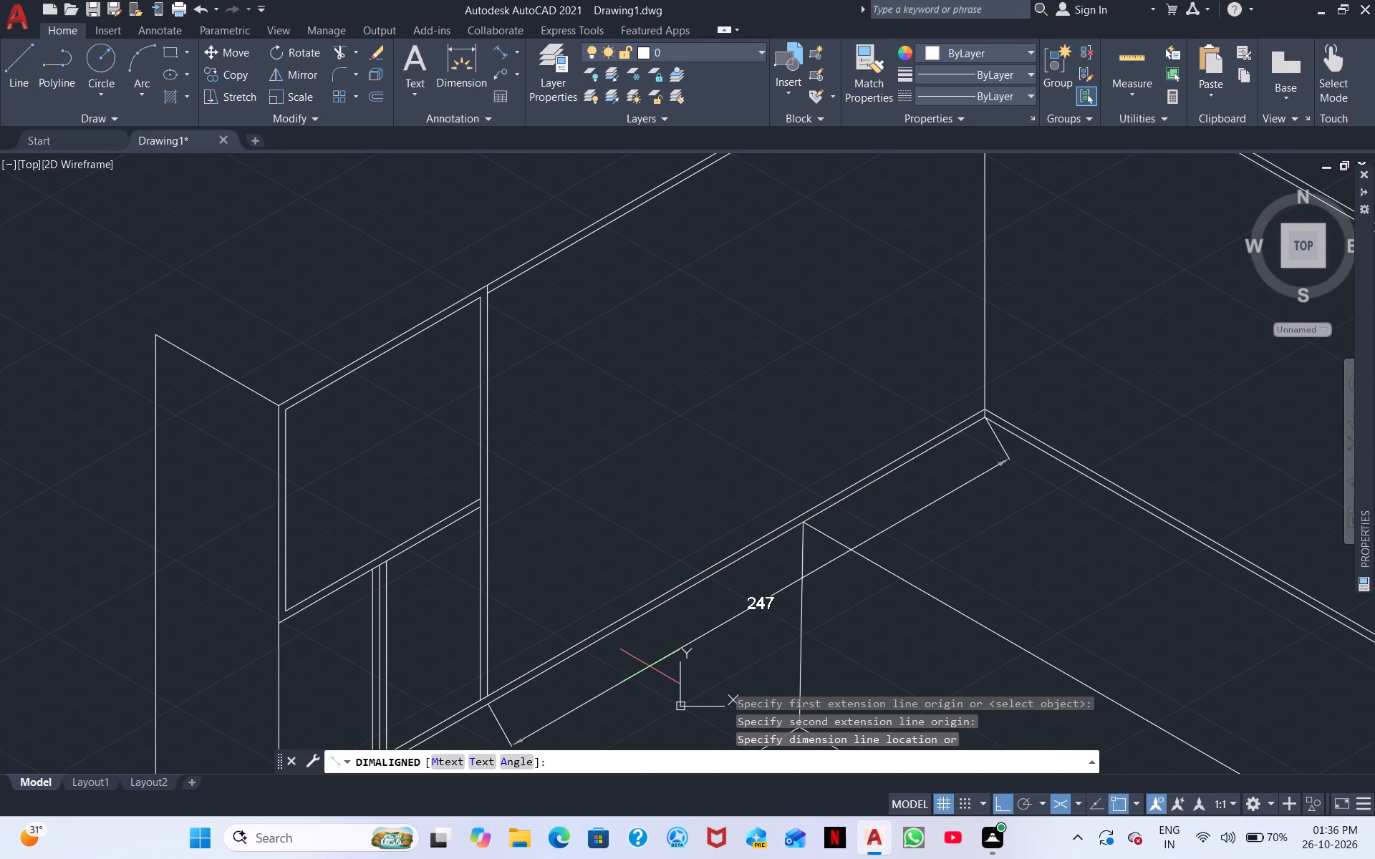
{"action": "right_click", "coordinate": [716, 572]}
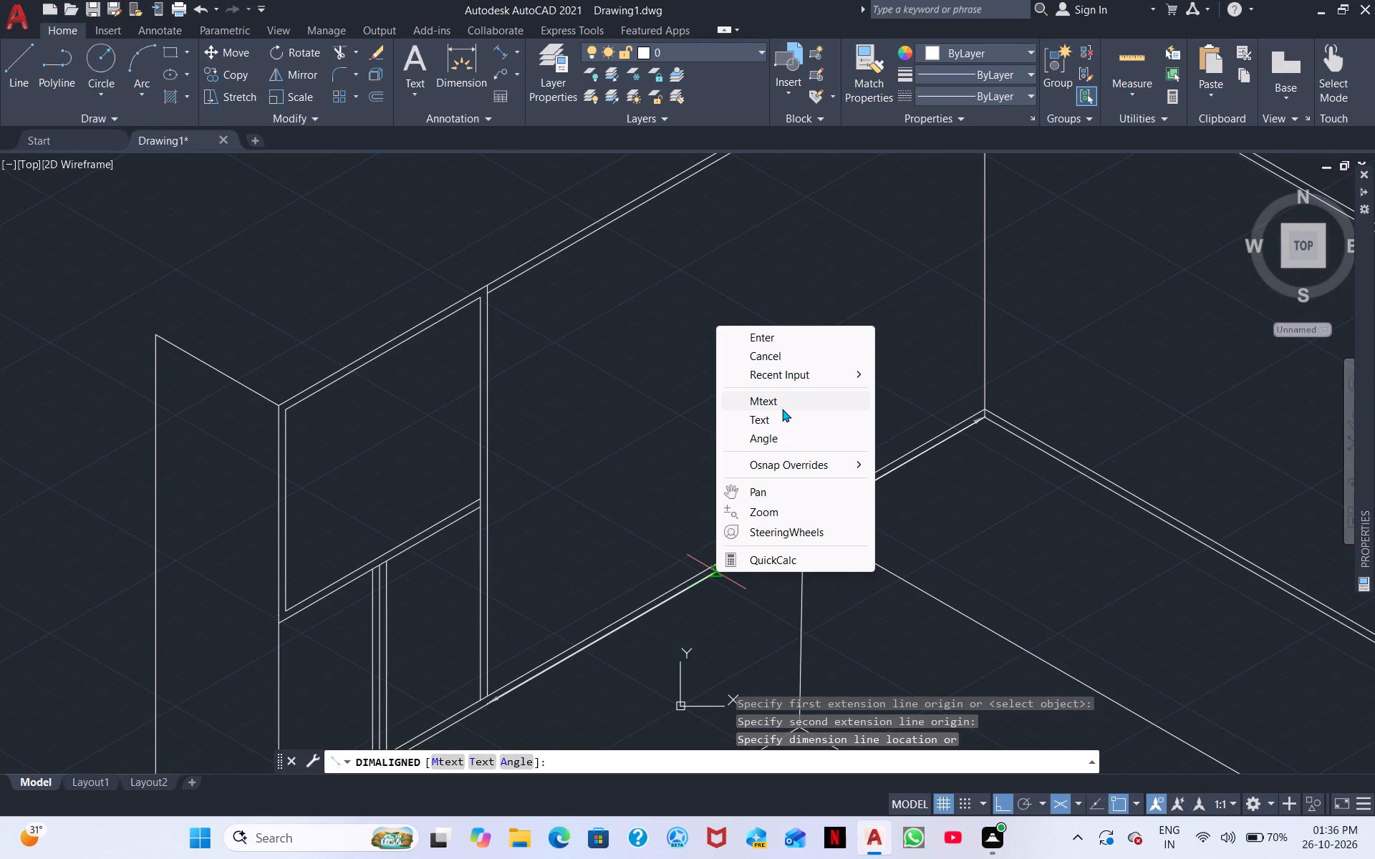
{"action": "left_click", "coordinate": [796, 340]}
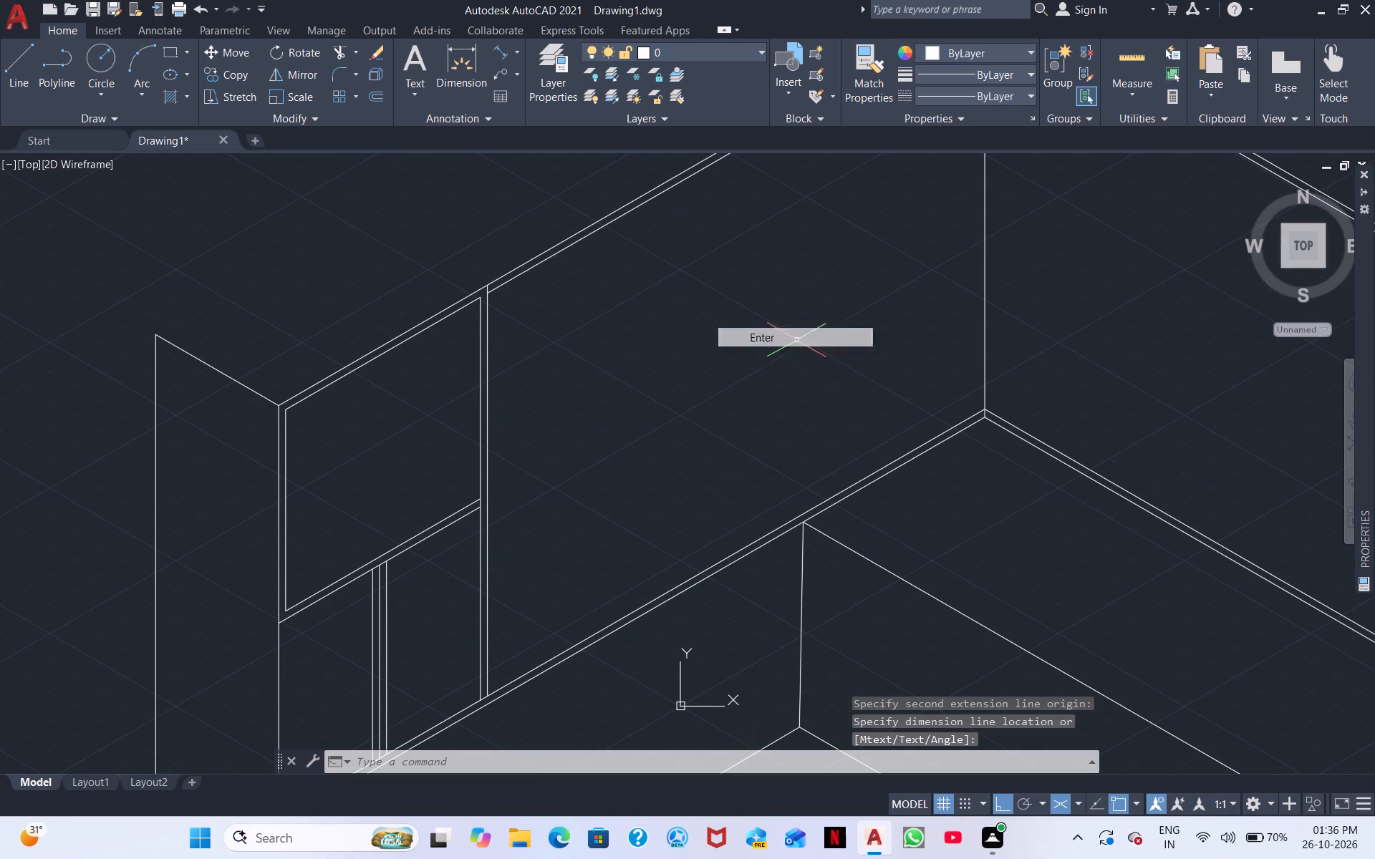
{"action": "right_click", "coordinate": [826, 370]}
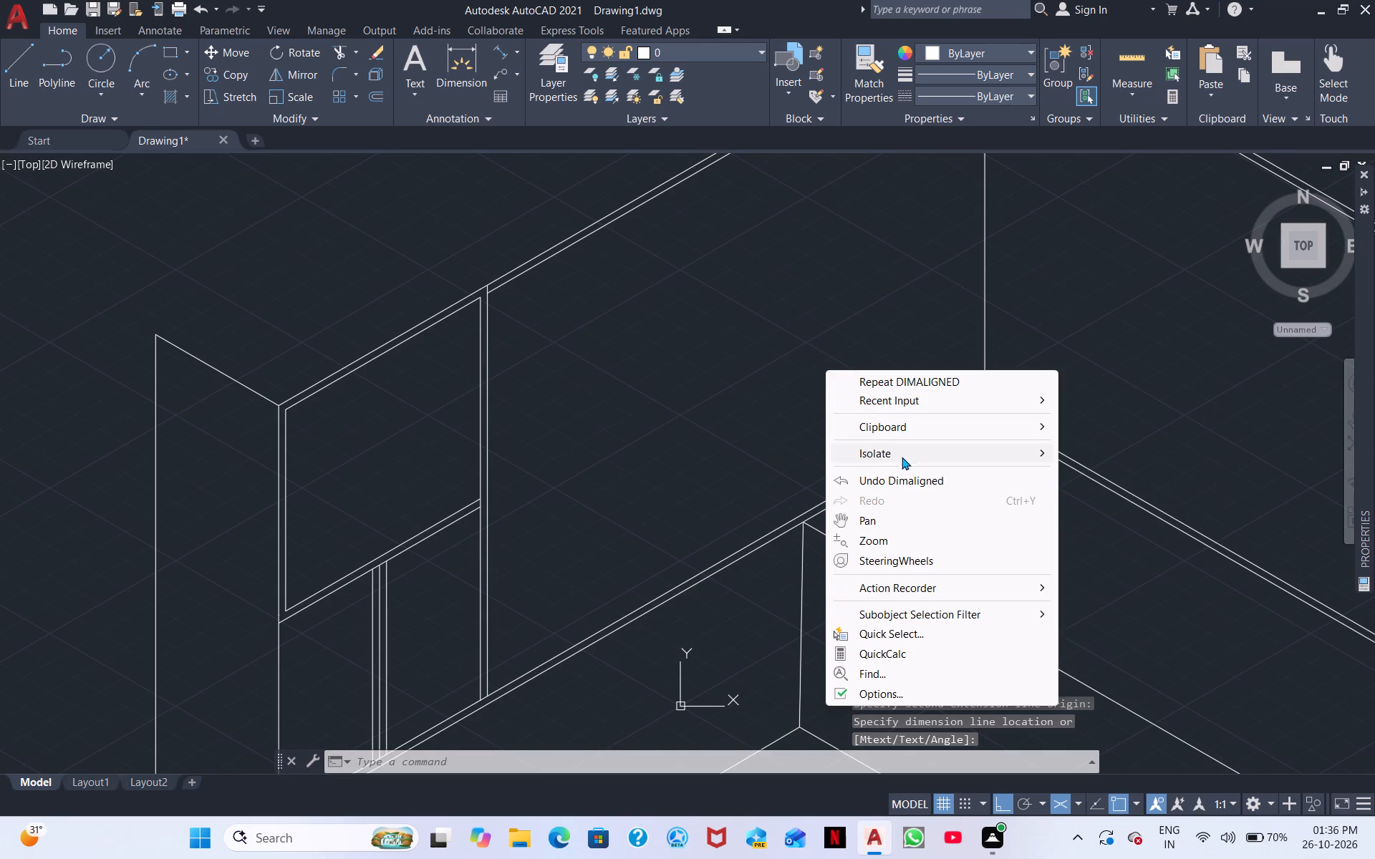
{"action": "left_click", "coordinate": [901, 381]}
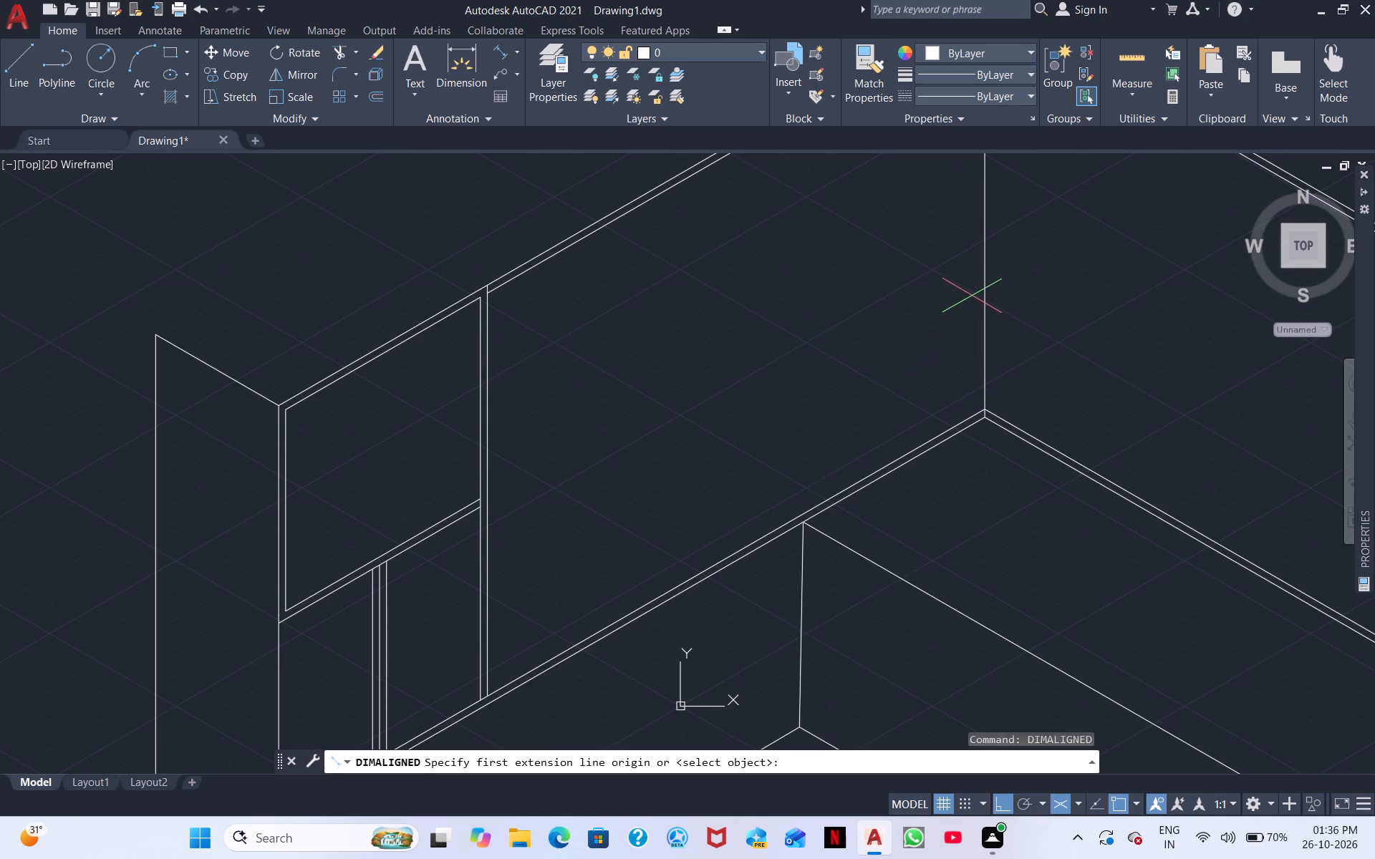
{"action": "left_click", "coordinate": [980, 285]}
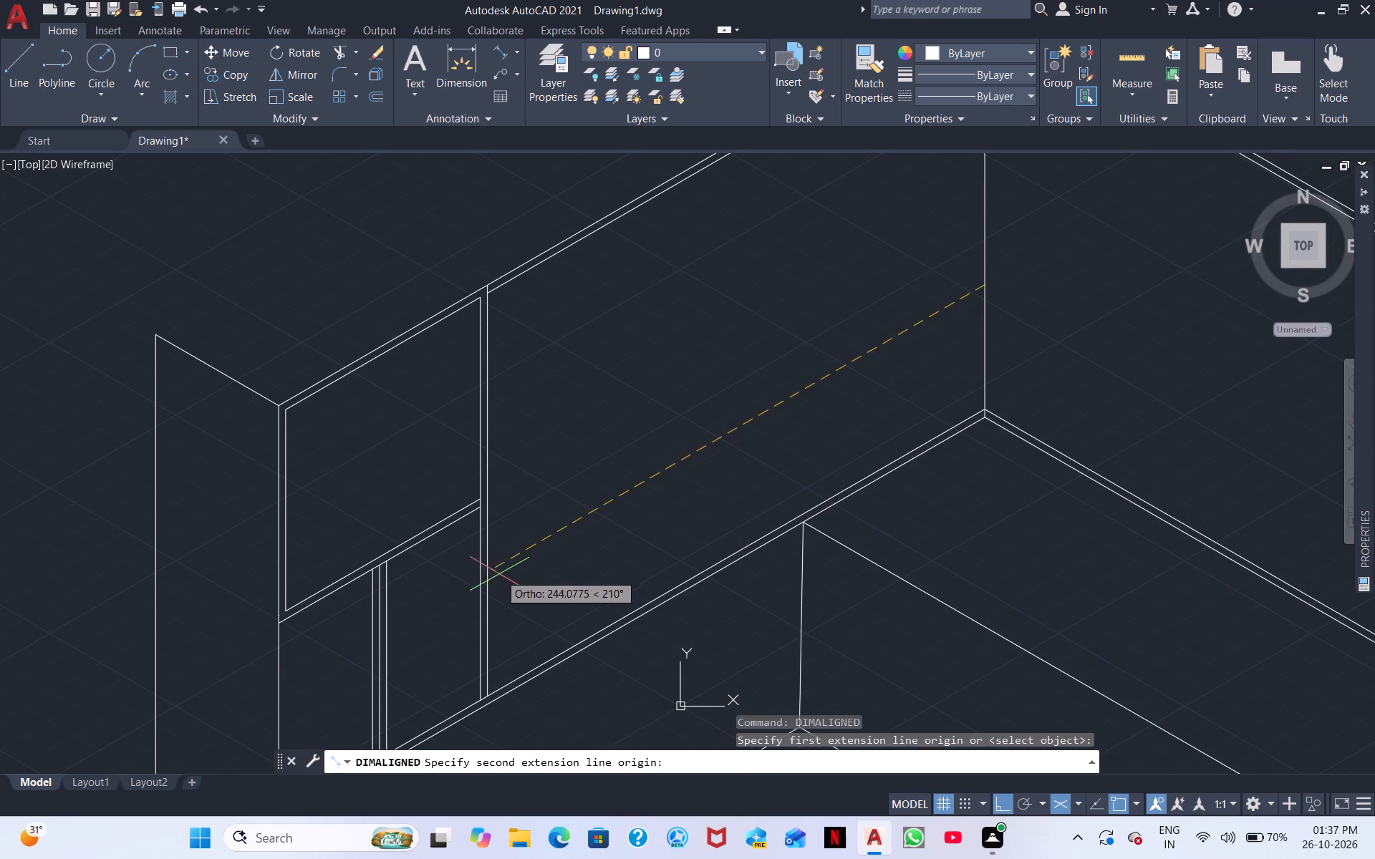
{"action": "left_click", "coordinate": [490, 578]}
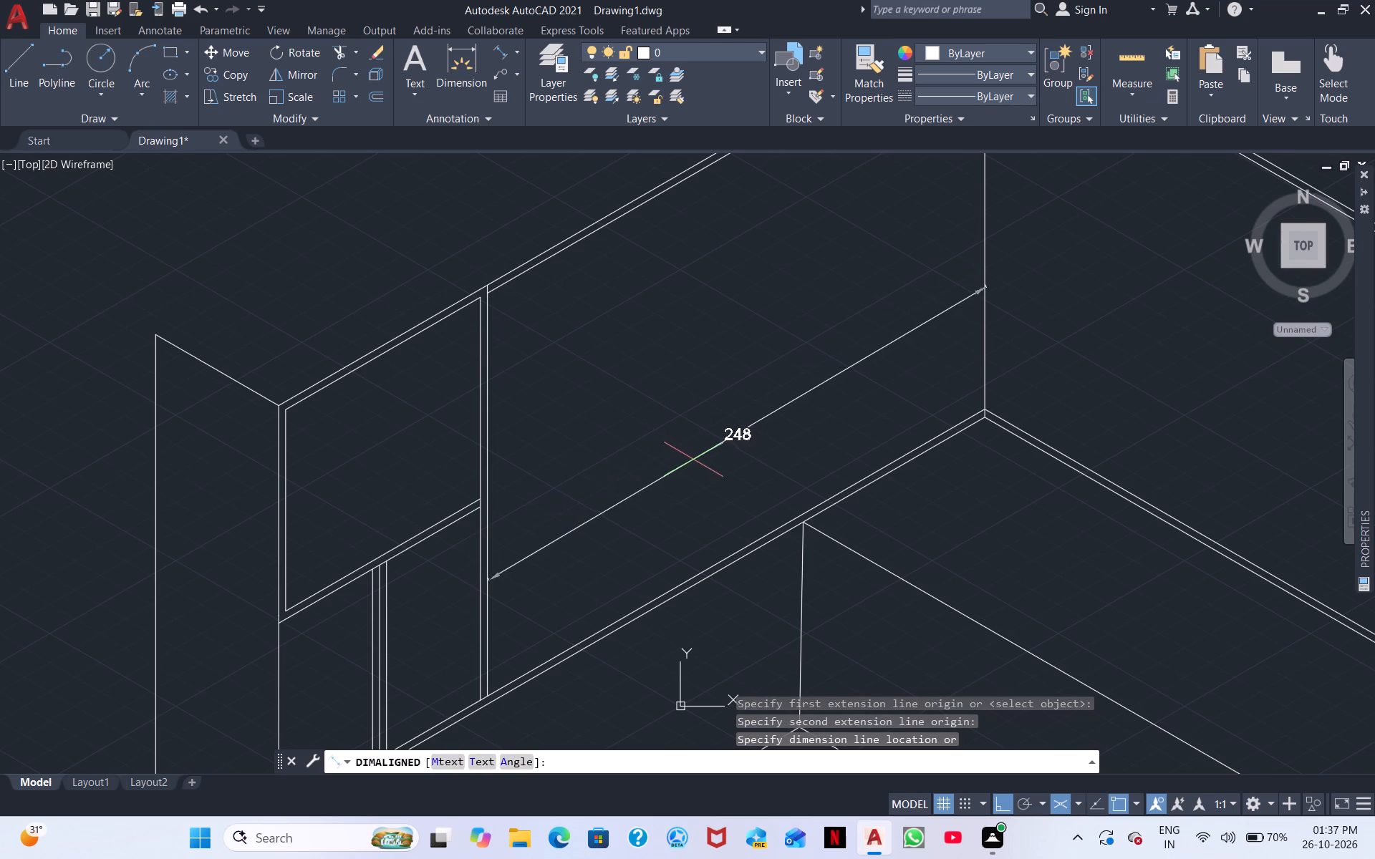
{"action": "right_click", "coordinate": [699, 465]}
{"action": "left_click", "coordinate": [749, 479]}
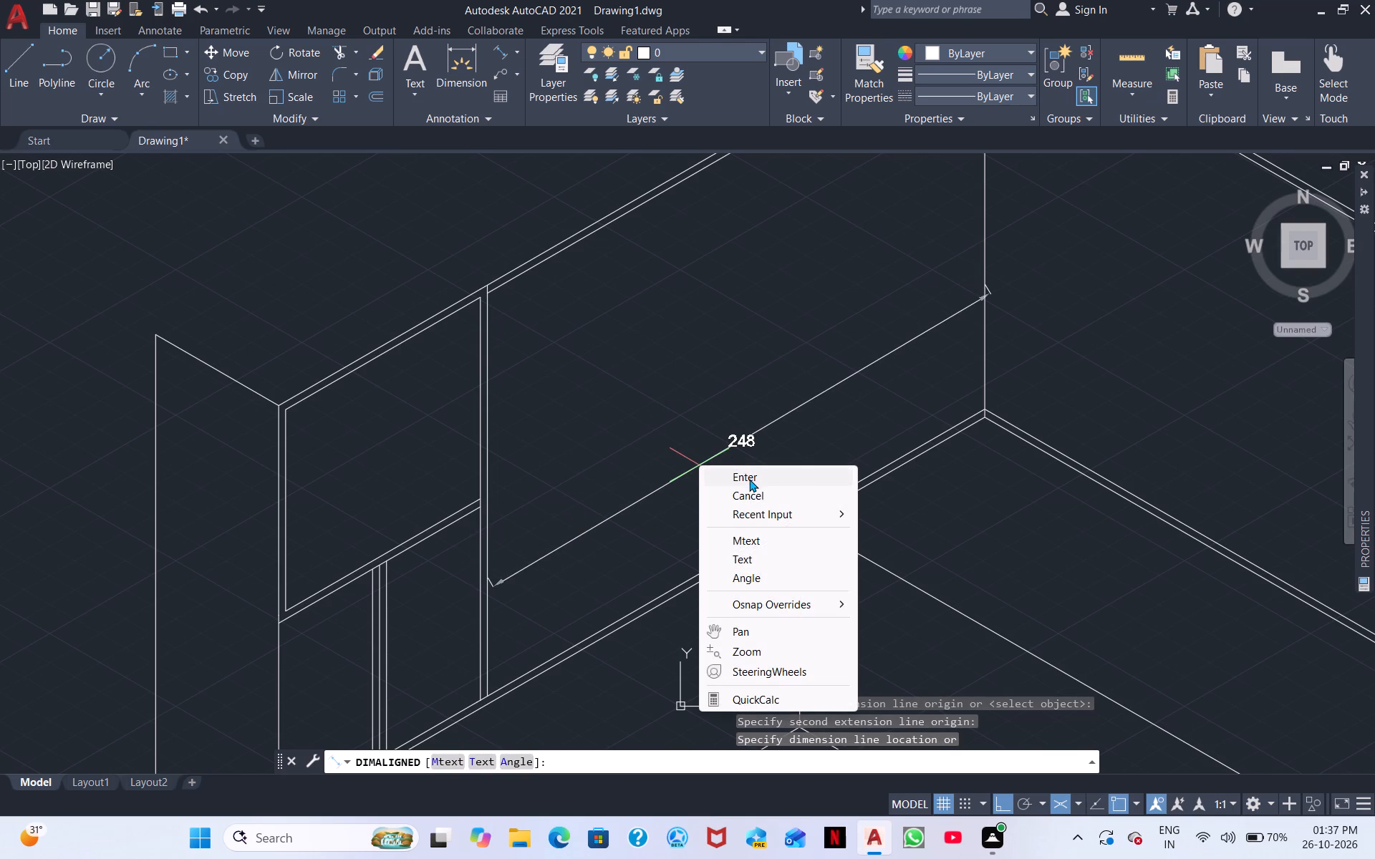
Examine the walls' inner base corner, the low box edges and the open floor outline.
{"action": "scroll", "coordinate": [662, 477], "scroll_direction": "down", "scroll_amount": 4}
{"action": "middle_click_drag", "start_coordinate": [662, 478], "coordinate": [639, 520]}
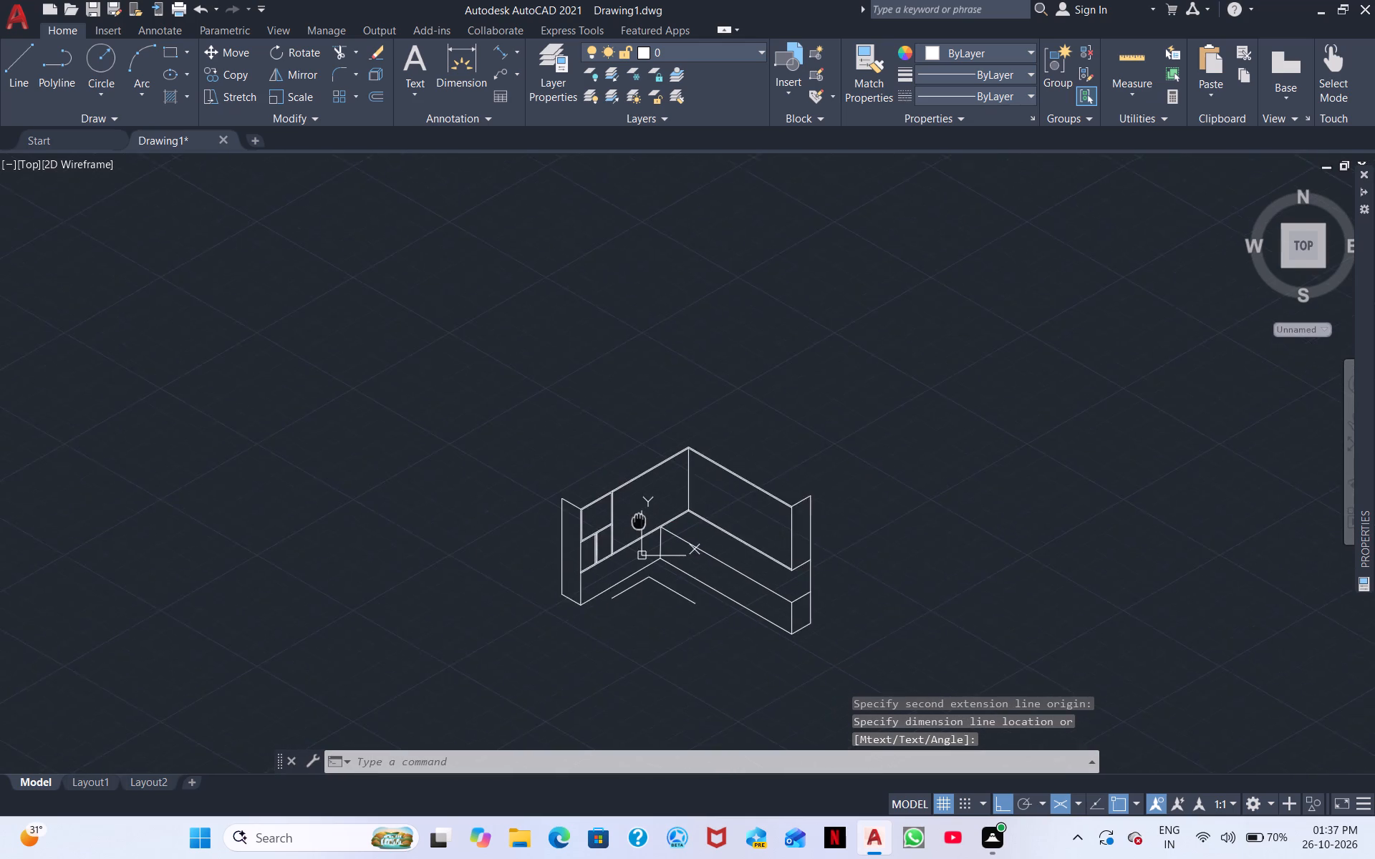
{"action": "middle_click_drag", "start_coordinate": [639, 520], "coordinate": [598, 483]}
{"action": "scroll", "coordinate": [680, 510], "scroll_direction": "up", "scroll_amount": 4}
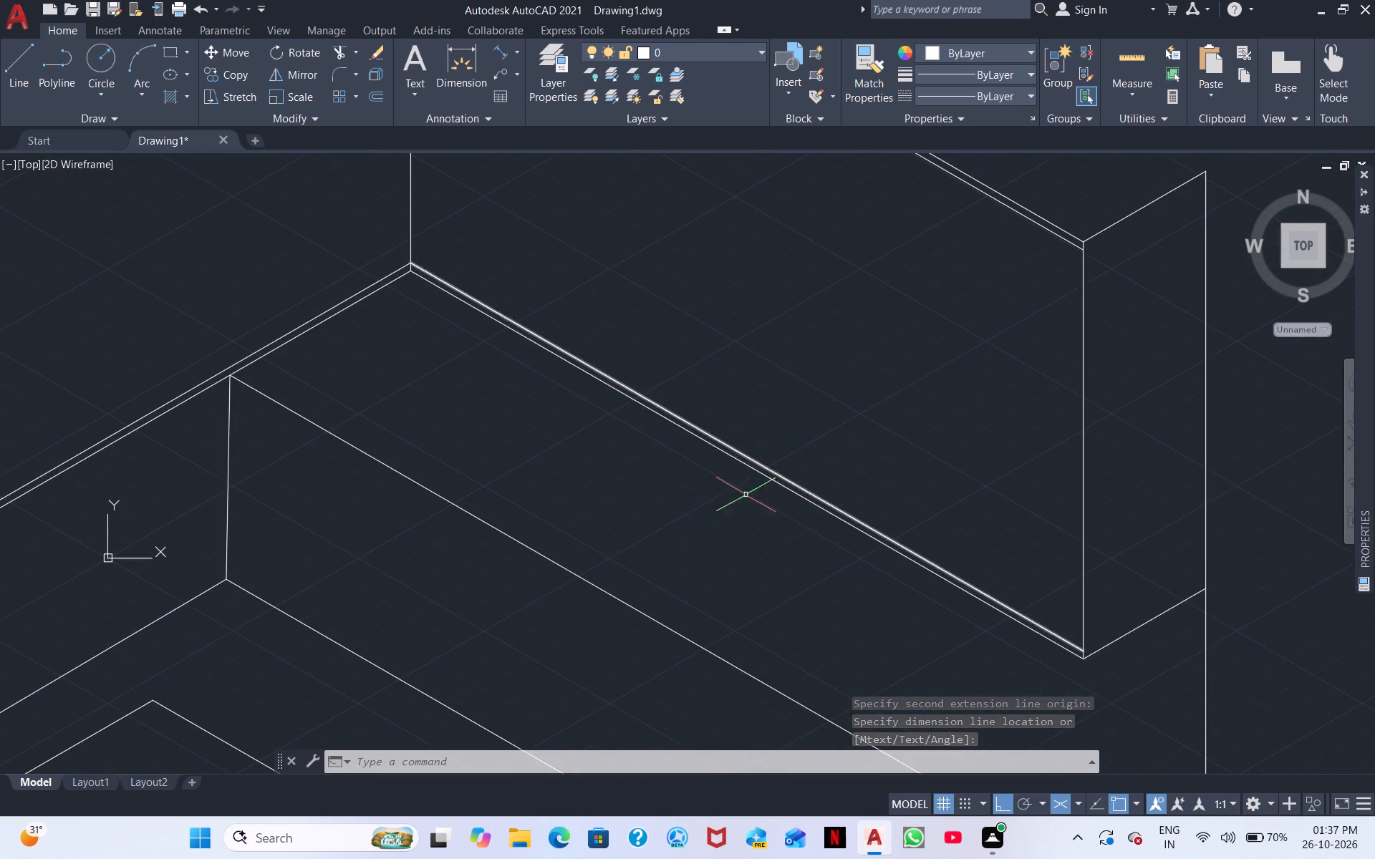
{"action": "middle_click_drag", "start_coordinate": [571, 543], "coordinate": [973, 392]}
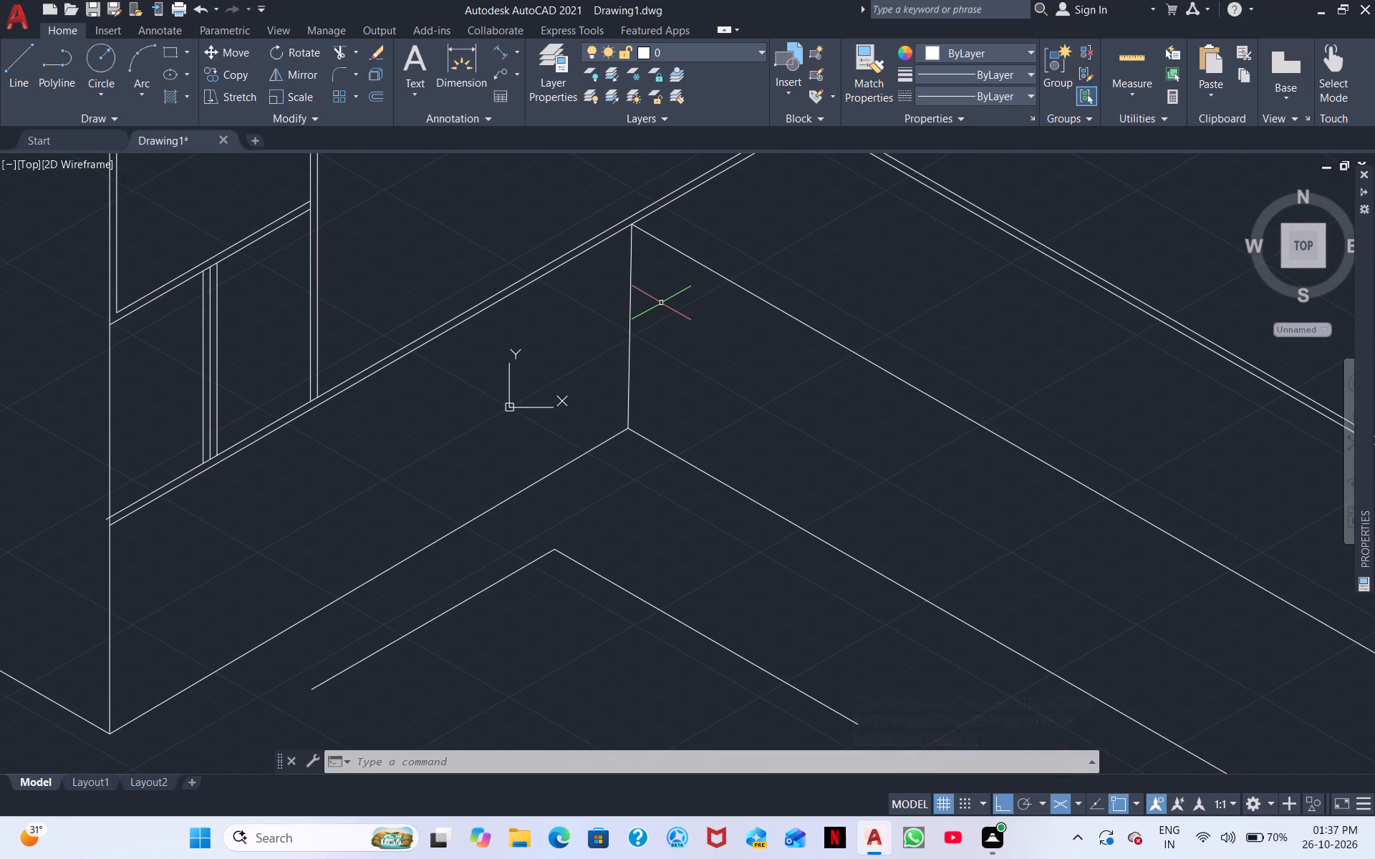
{"action": "scroll", "coordinate": [884, 301], "scroll_direction": "down", "scroll_amount": 2}
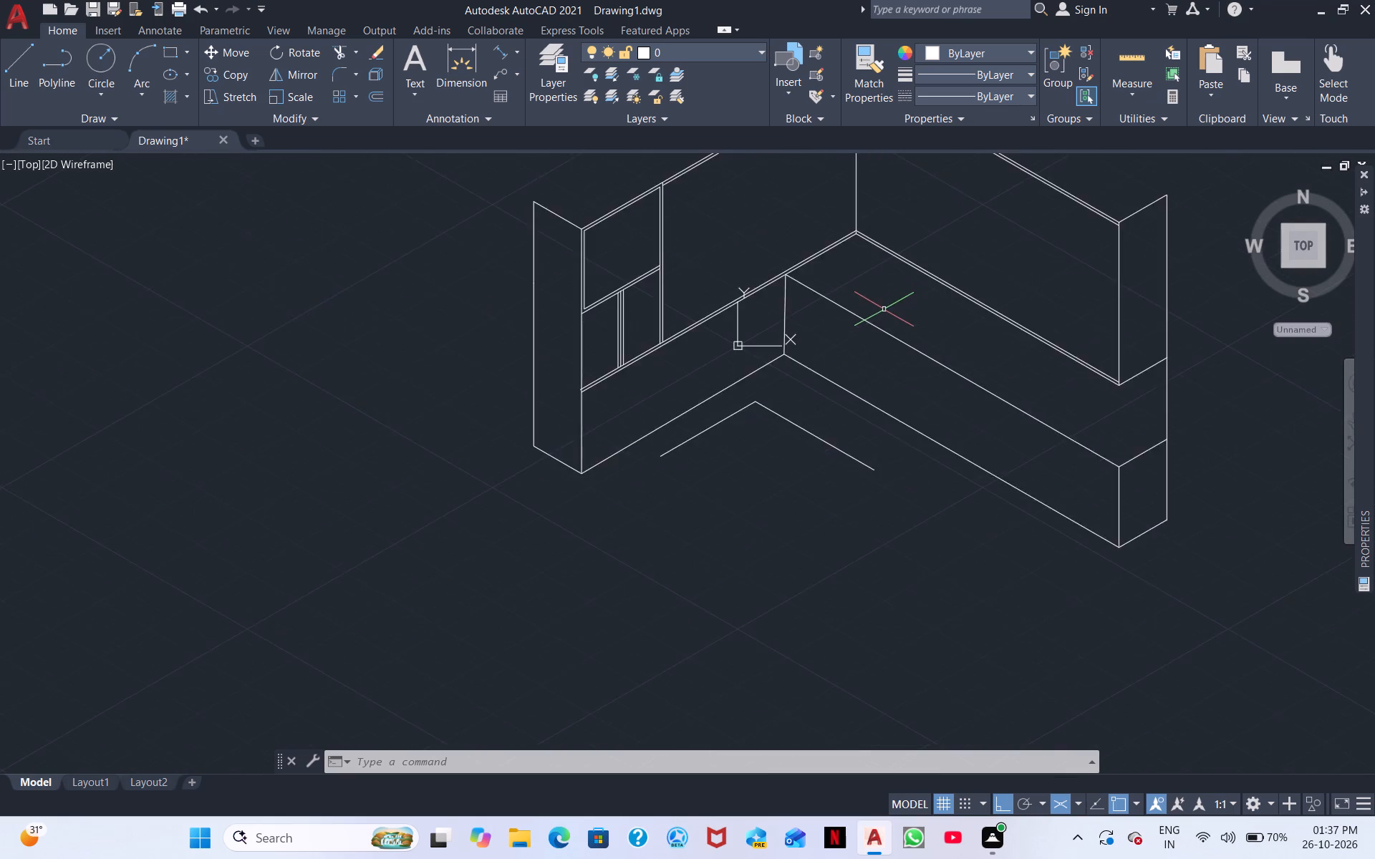
{"action": "middle_click_drag", "start_coordinate": [838, 281], "coordinate": [737, 234]}
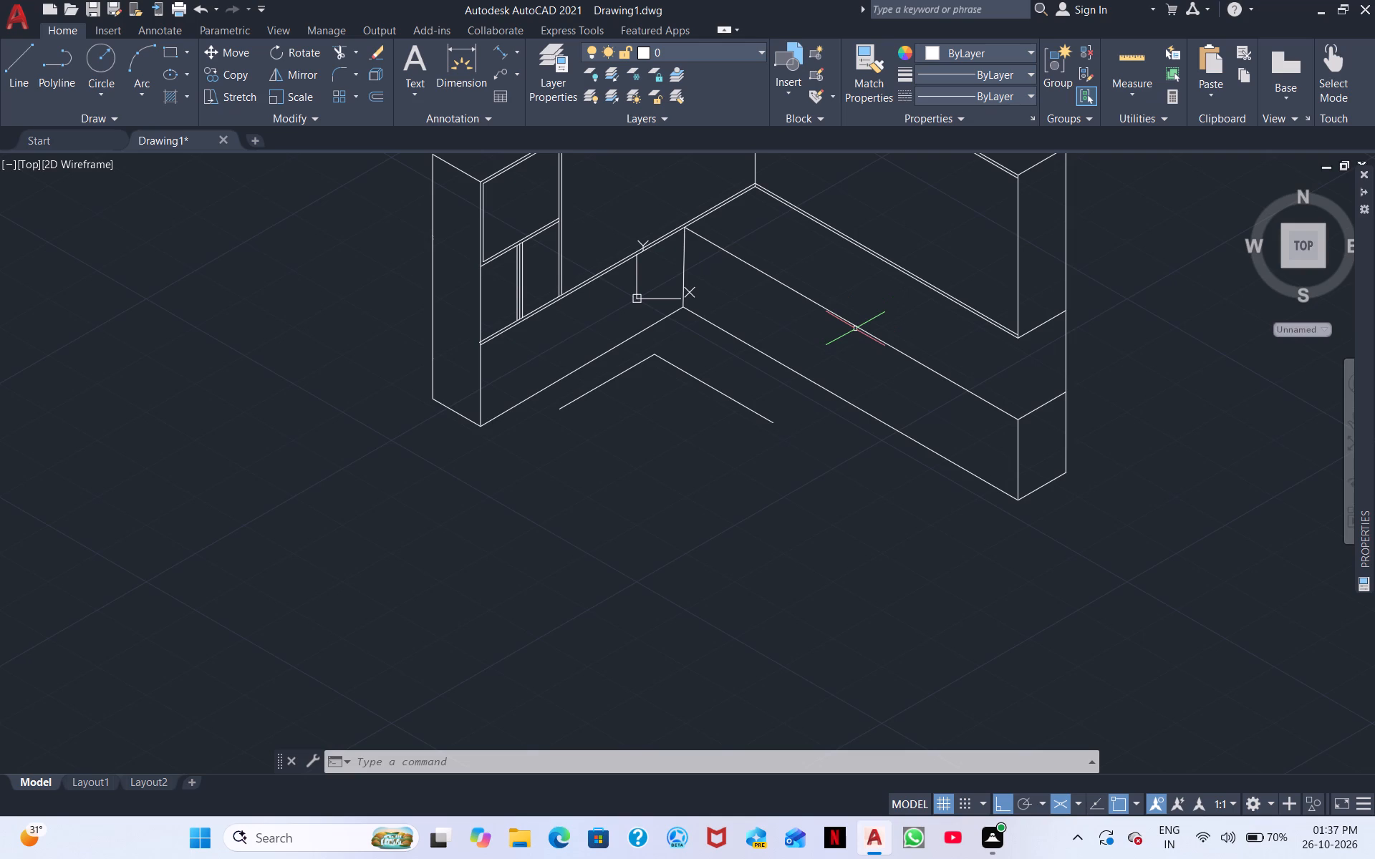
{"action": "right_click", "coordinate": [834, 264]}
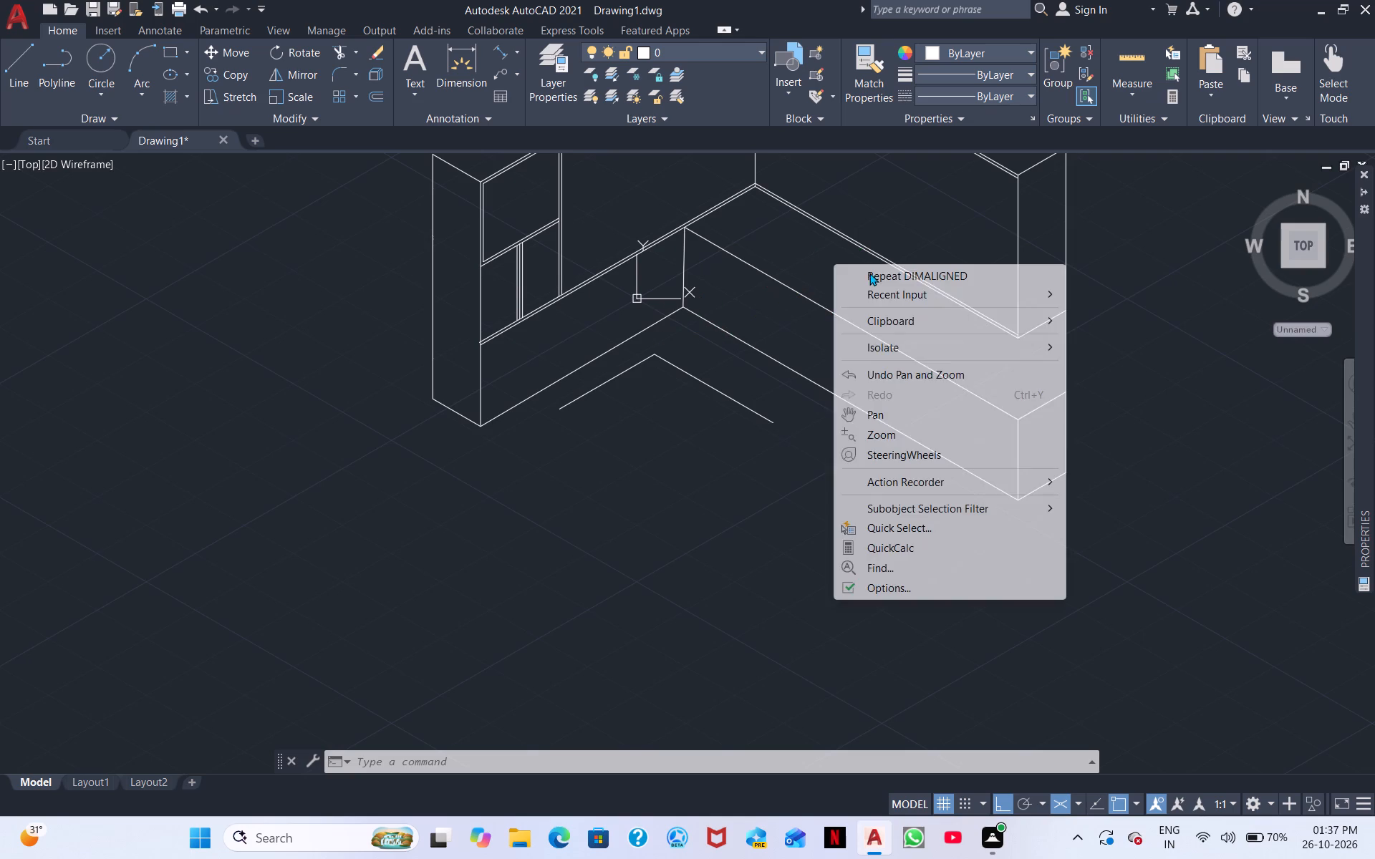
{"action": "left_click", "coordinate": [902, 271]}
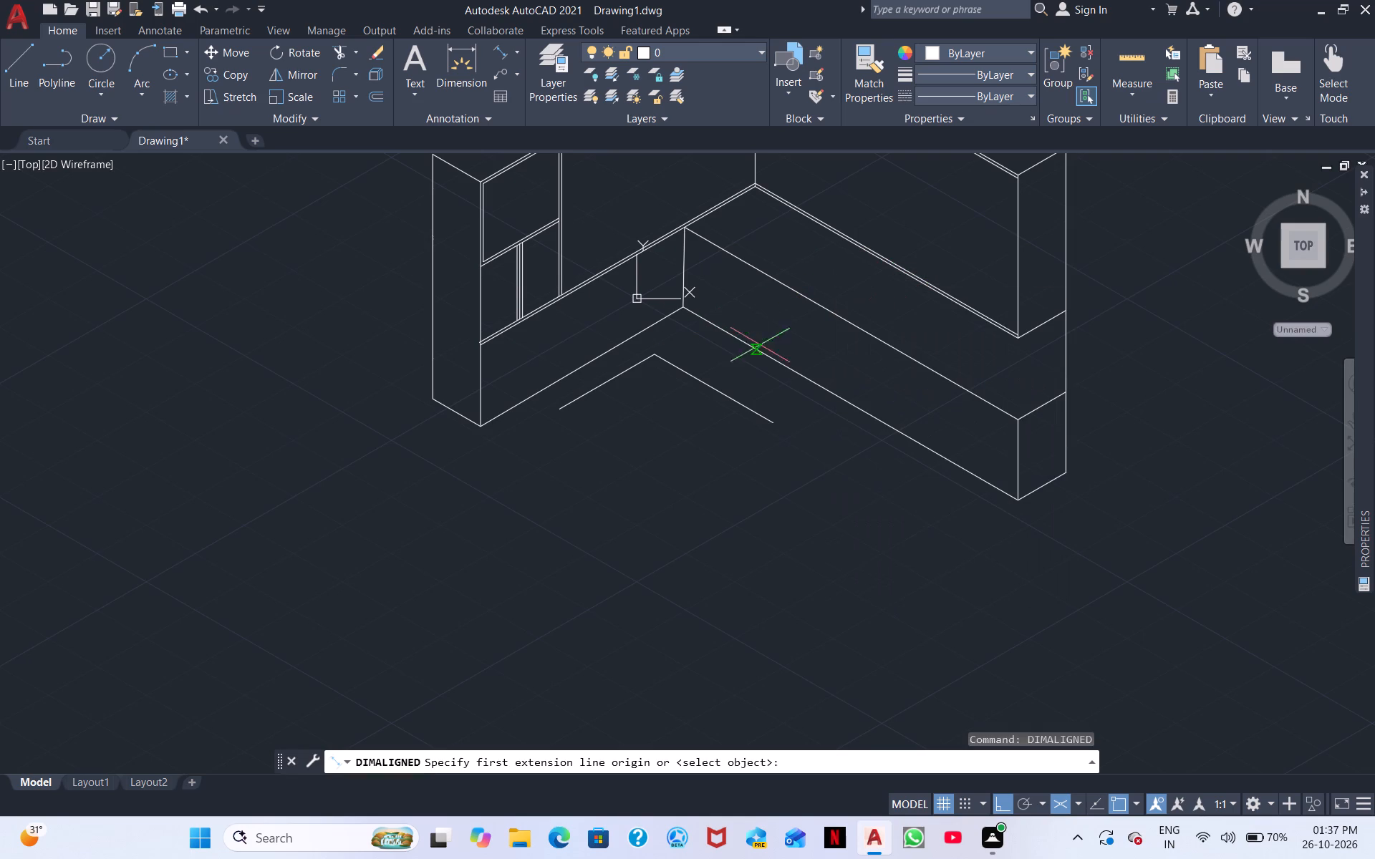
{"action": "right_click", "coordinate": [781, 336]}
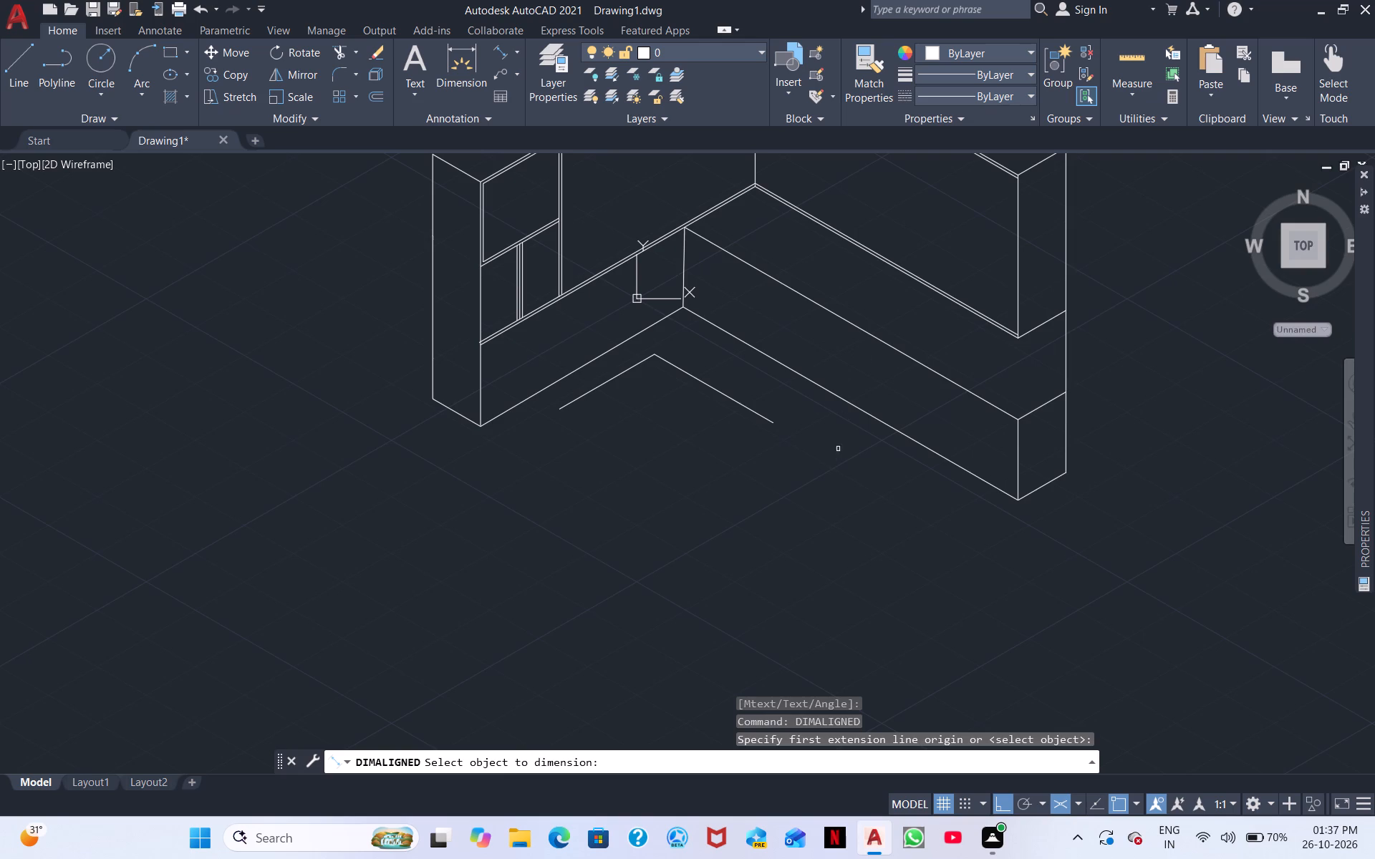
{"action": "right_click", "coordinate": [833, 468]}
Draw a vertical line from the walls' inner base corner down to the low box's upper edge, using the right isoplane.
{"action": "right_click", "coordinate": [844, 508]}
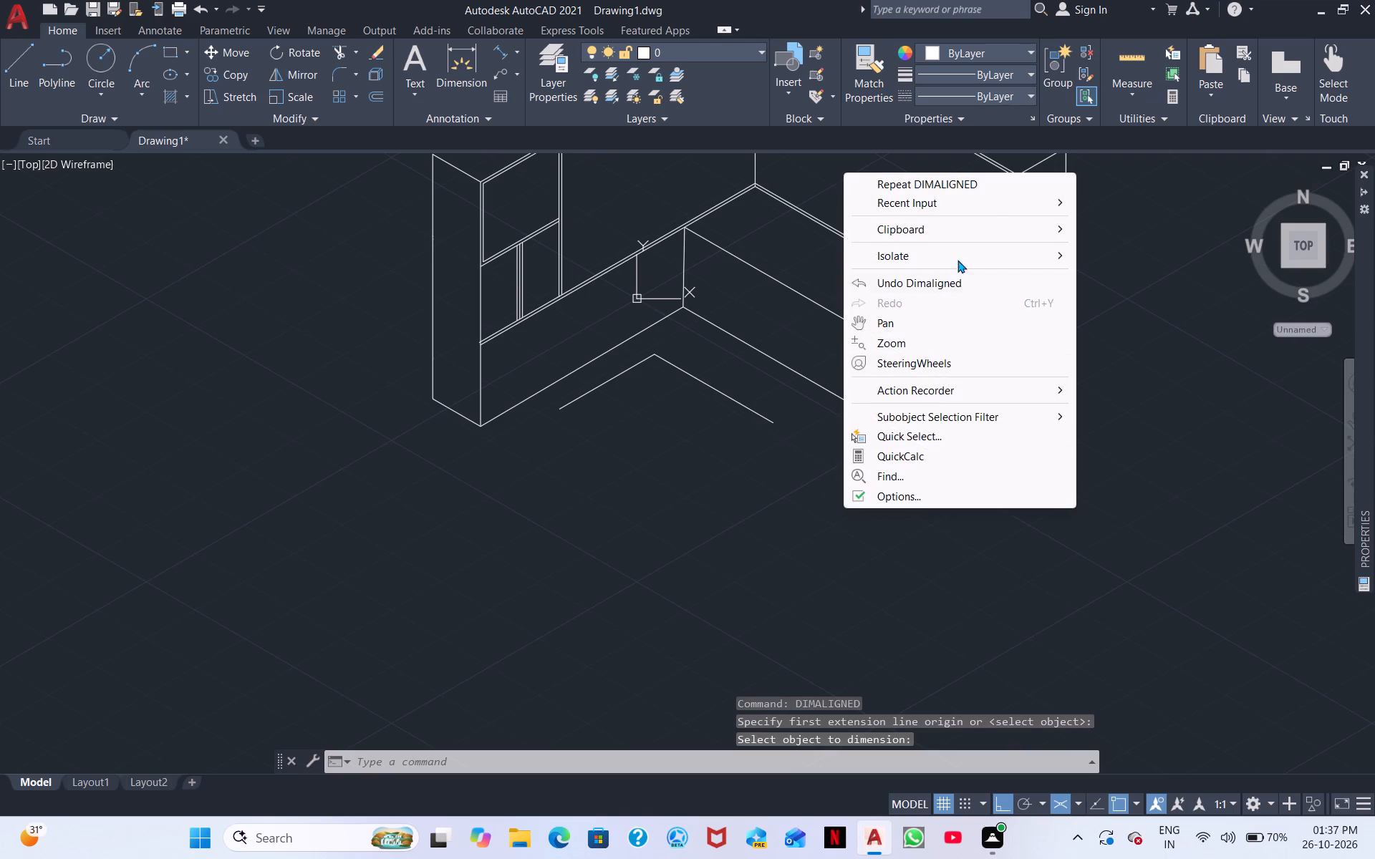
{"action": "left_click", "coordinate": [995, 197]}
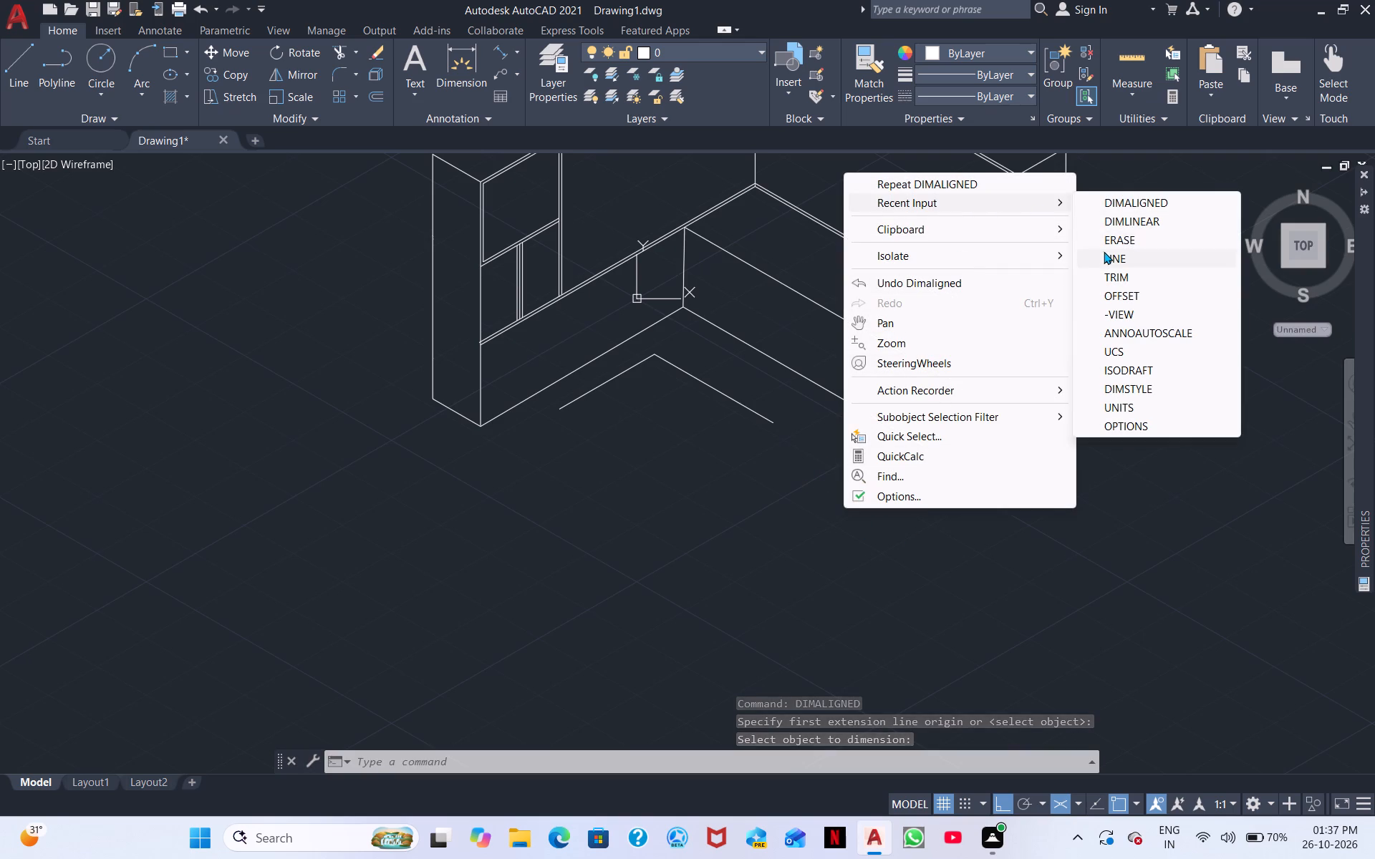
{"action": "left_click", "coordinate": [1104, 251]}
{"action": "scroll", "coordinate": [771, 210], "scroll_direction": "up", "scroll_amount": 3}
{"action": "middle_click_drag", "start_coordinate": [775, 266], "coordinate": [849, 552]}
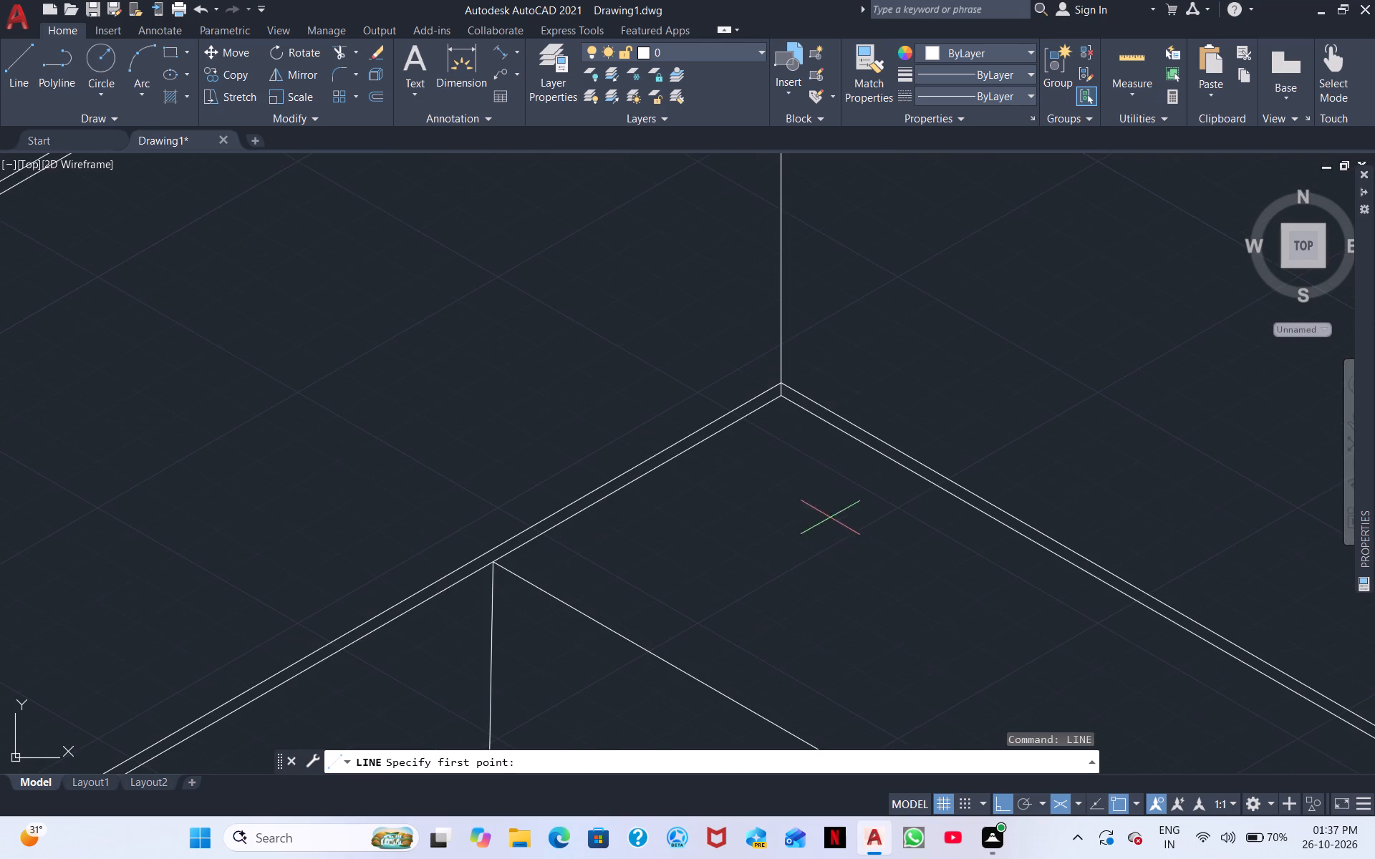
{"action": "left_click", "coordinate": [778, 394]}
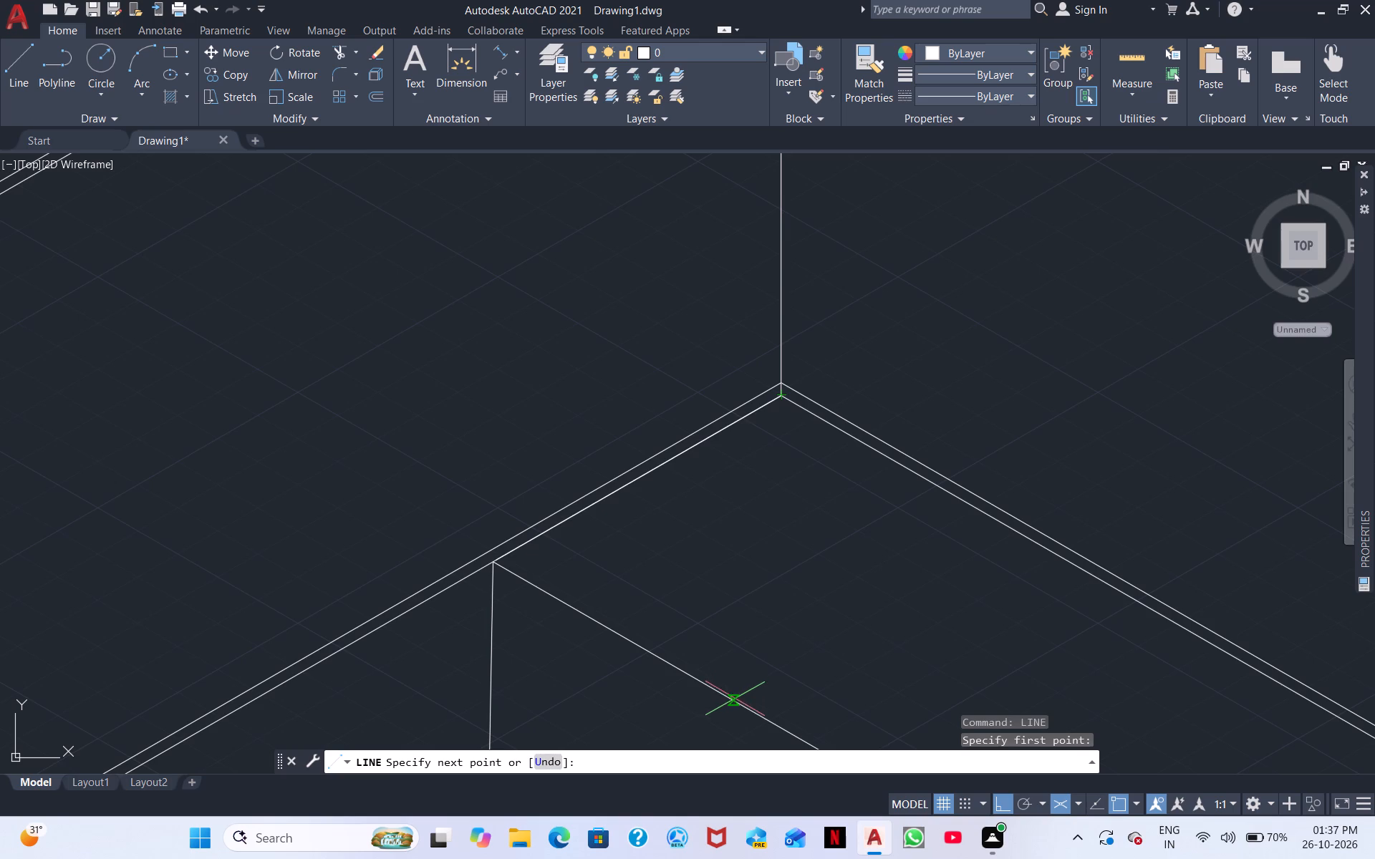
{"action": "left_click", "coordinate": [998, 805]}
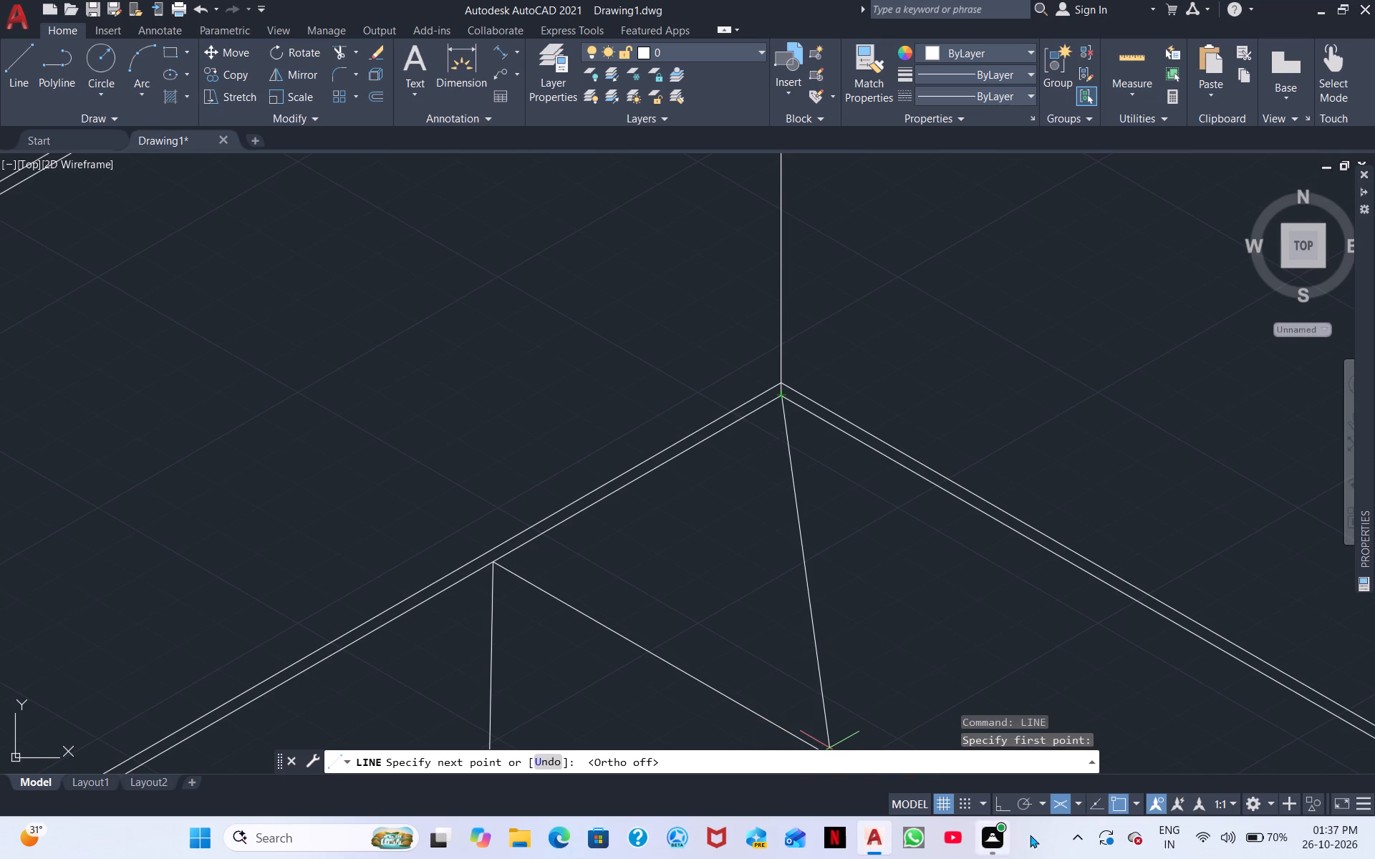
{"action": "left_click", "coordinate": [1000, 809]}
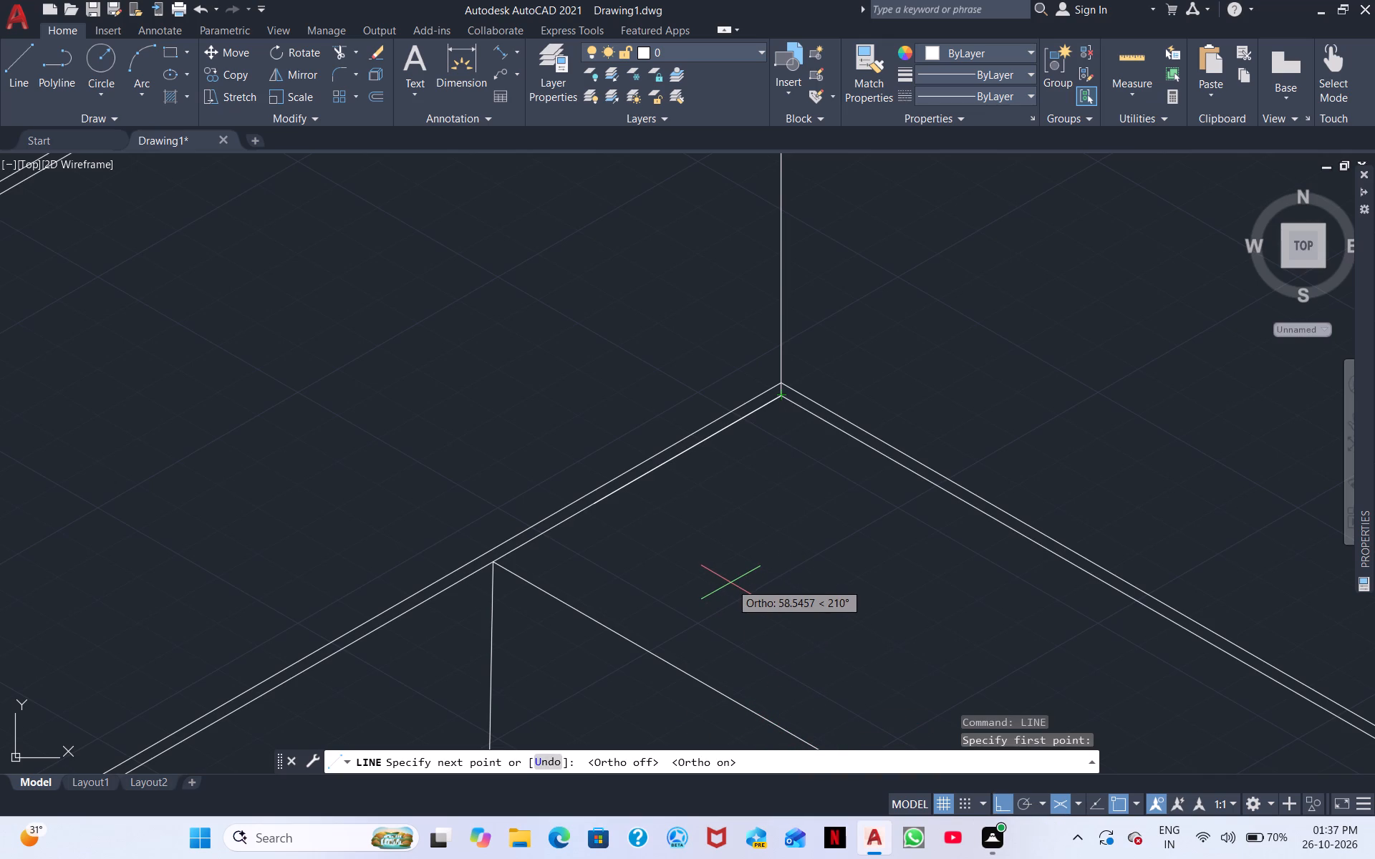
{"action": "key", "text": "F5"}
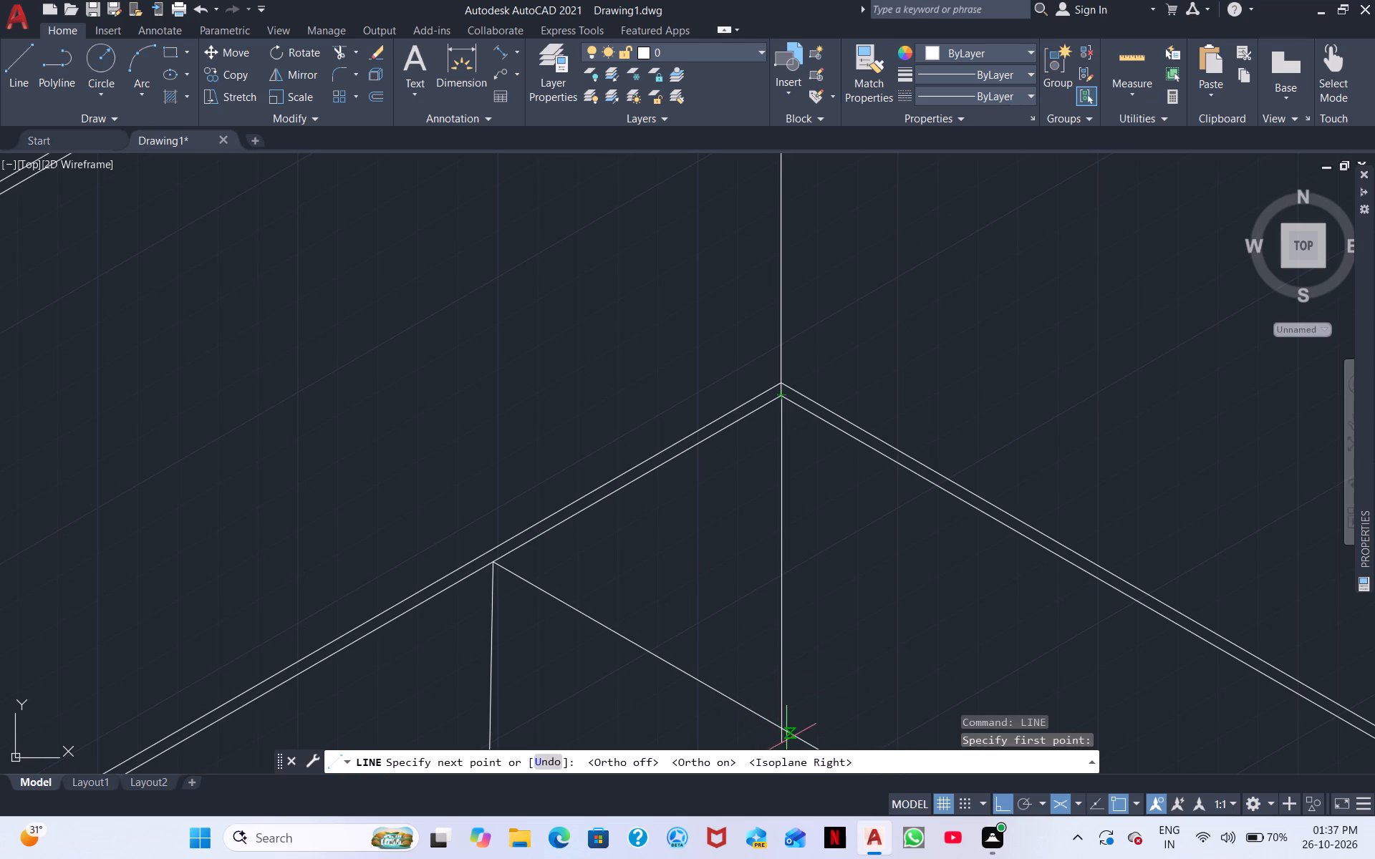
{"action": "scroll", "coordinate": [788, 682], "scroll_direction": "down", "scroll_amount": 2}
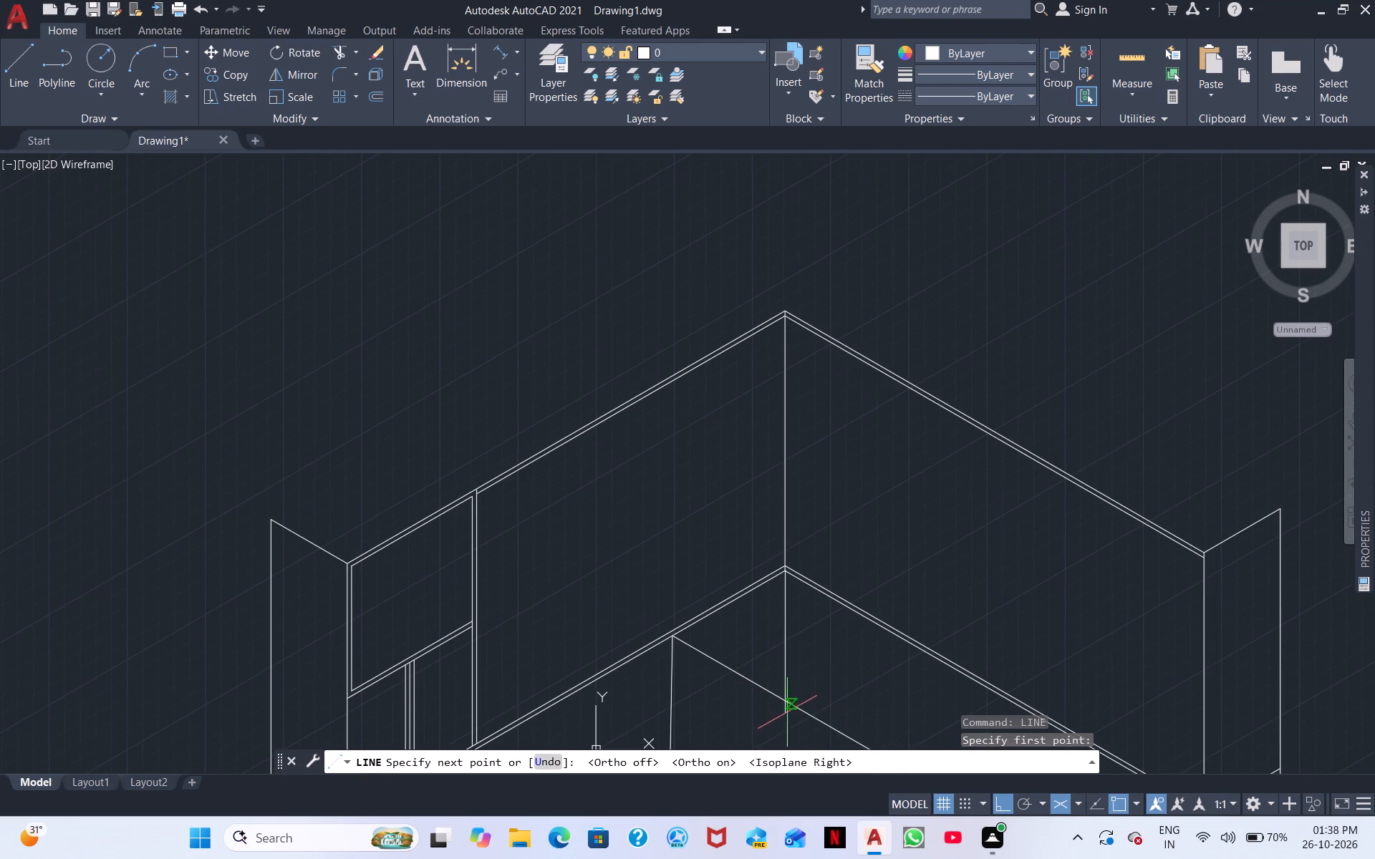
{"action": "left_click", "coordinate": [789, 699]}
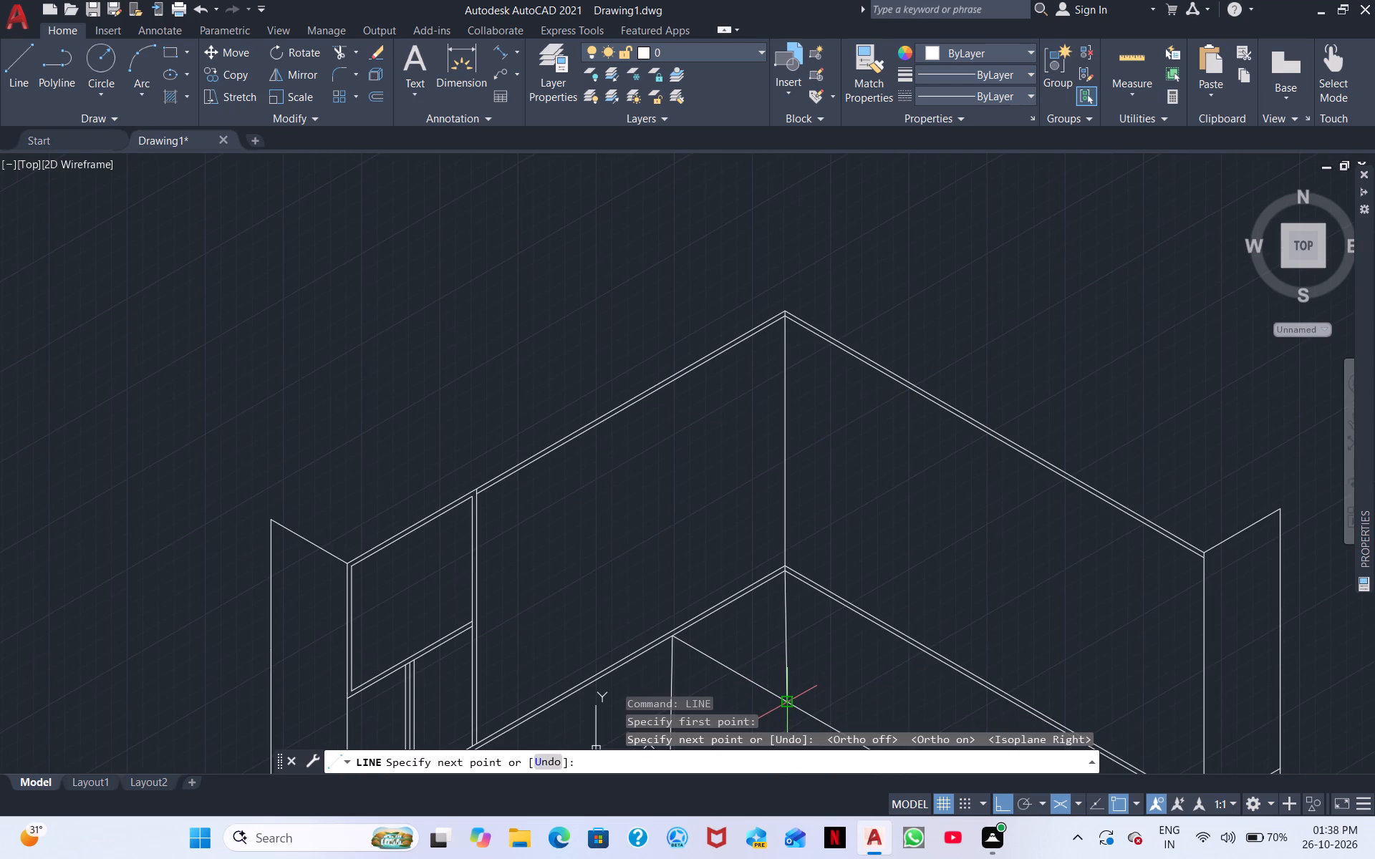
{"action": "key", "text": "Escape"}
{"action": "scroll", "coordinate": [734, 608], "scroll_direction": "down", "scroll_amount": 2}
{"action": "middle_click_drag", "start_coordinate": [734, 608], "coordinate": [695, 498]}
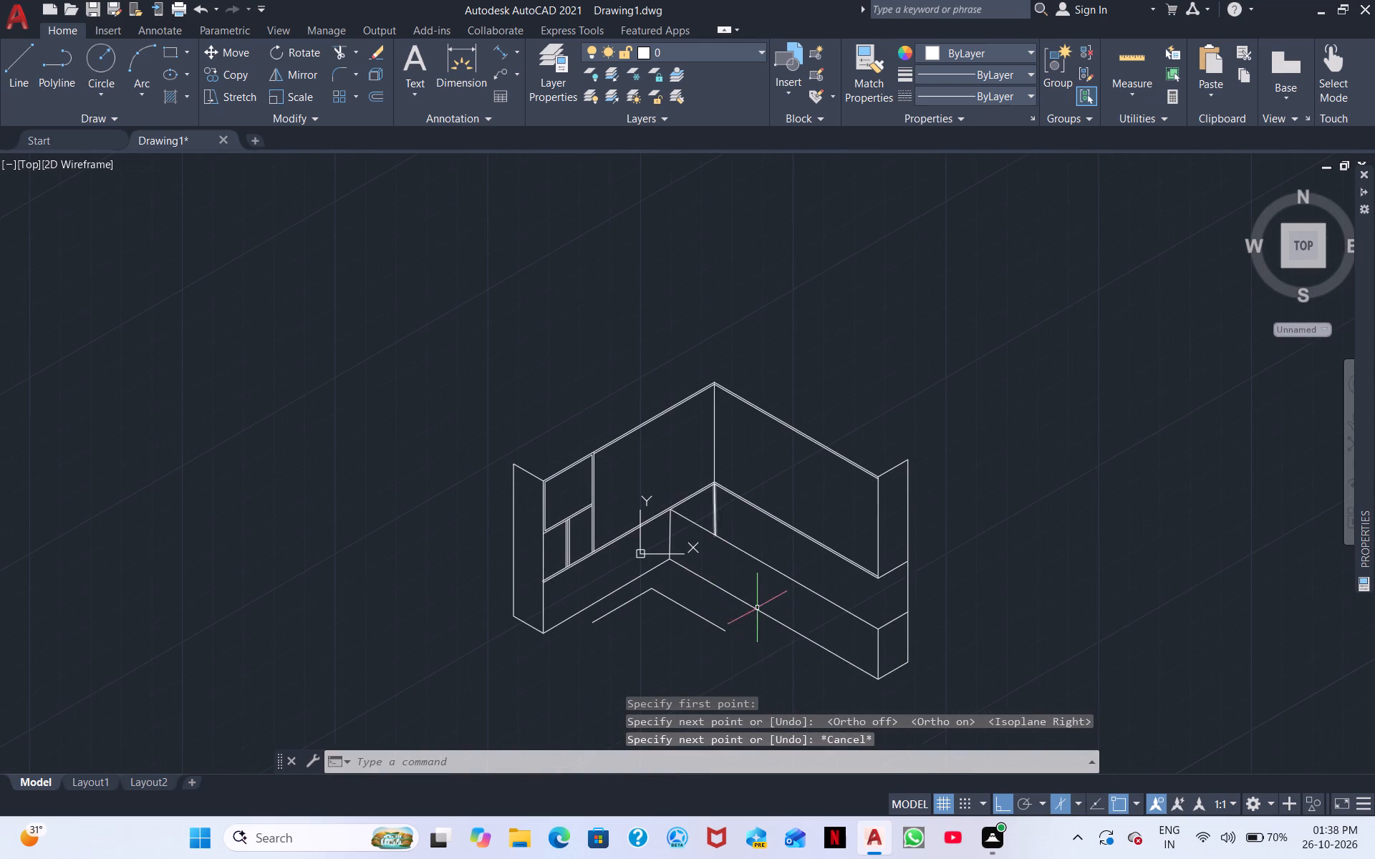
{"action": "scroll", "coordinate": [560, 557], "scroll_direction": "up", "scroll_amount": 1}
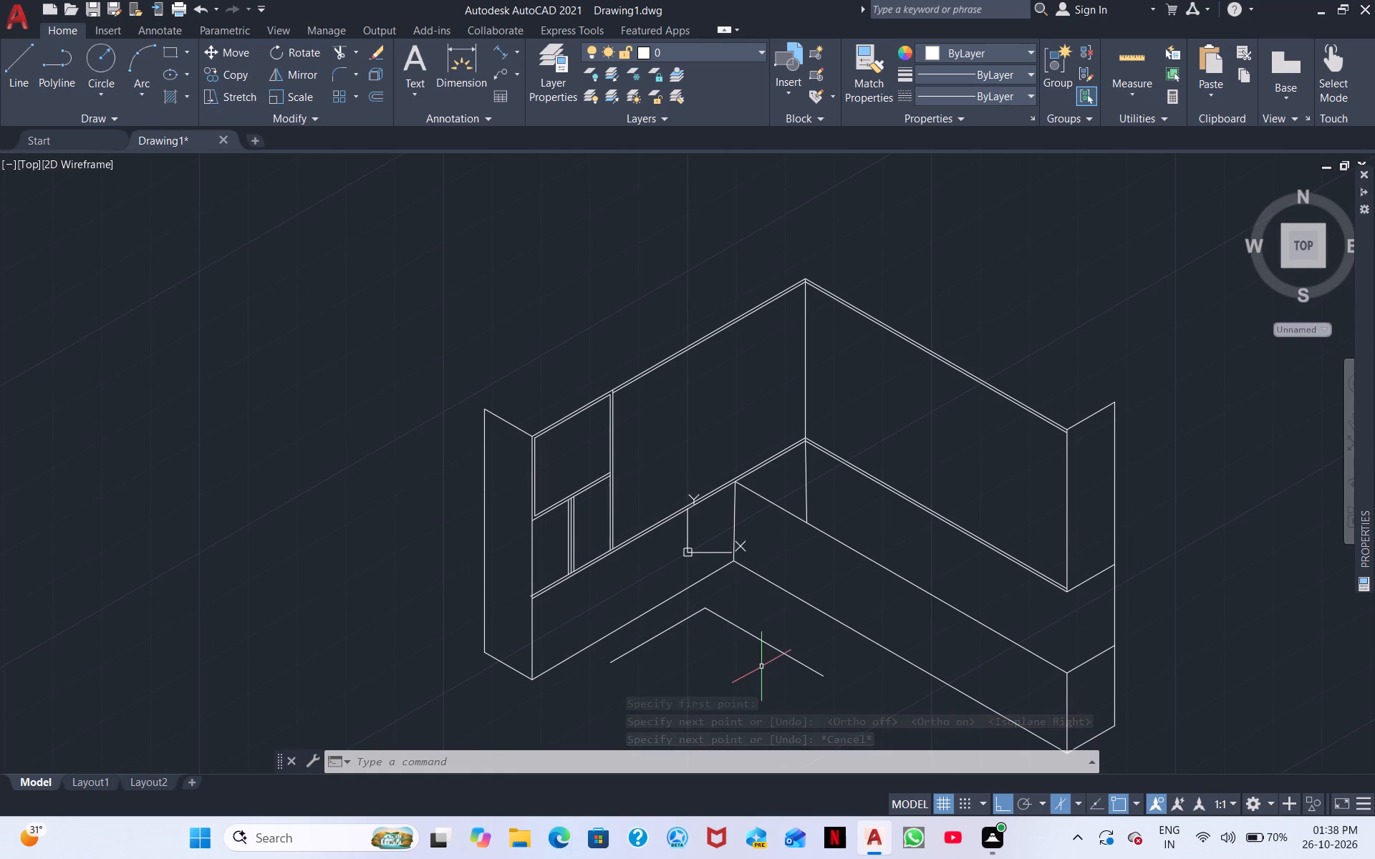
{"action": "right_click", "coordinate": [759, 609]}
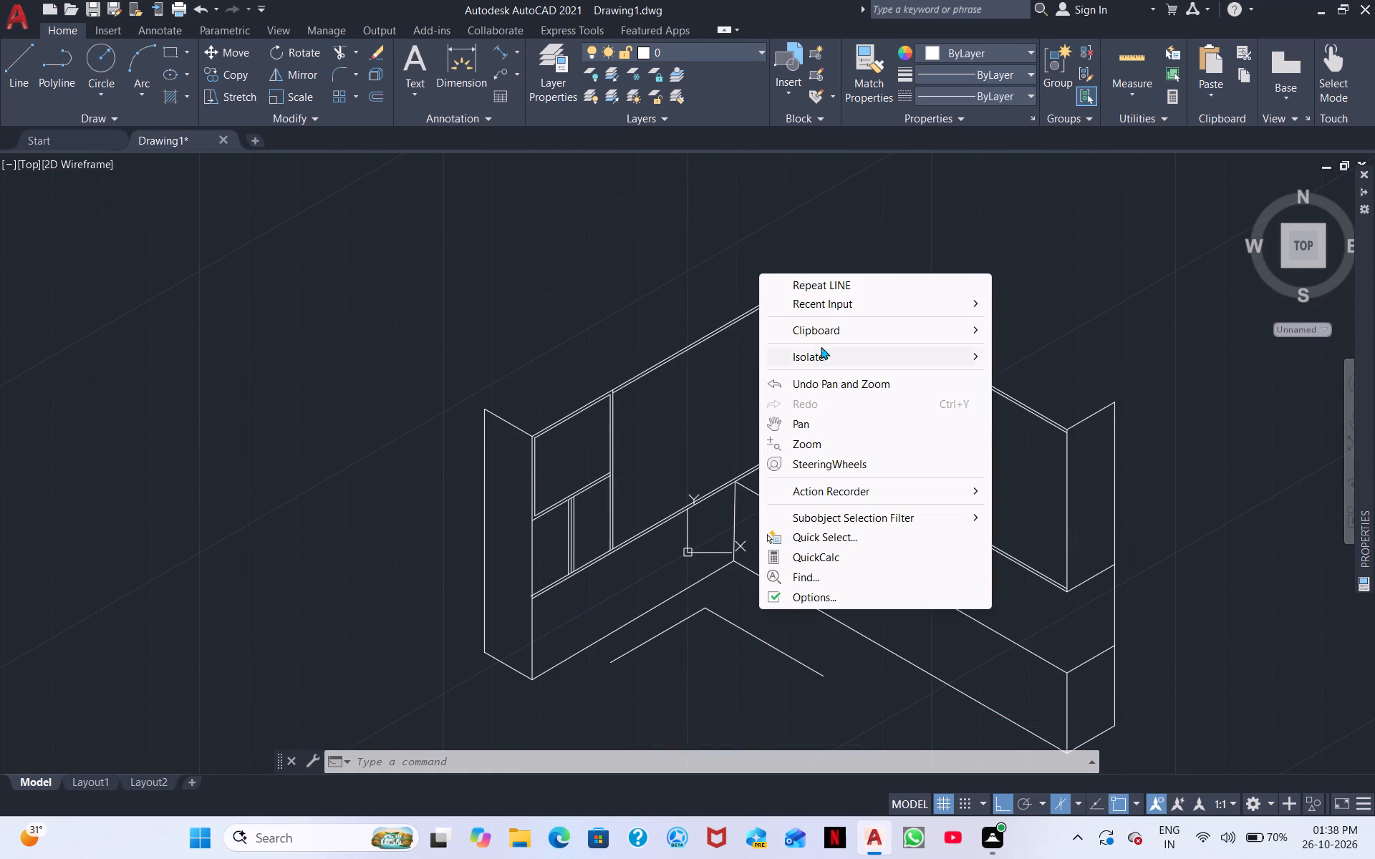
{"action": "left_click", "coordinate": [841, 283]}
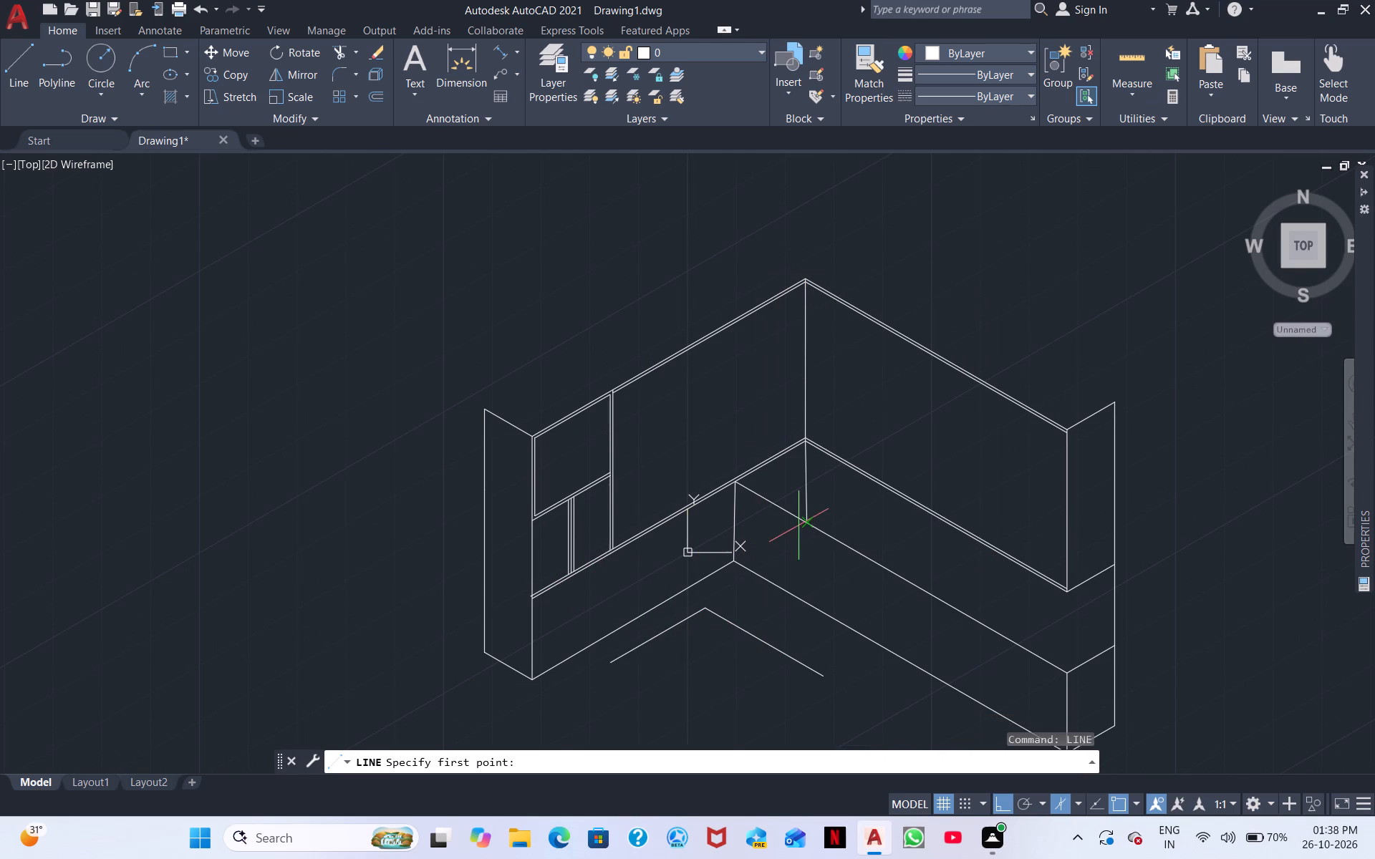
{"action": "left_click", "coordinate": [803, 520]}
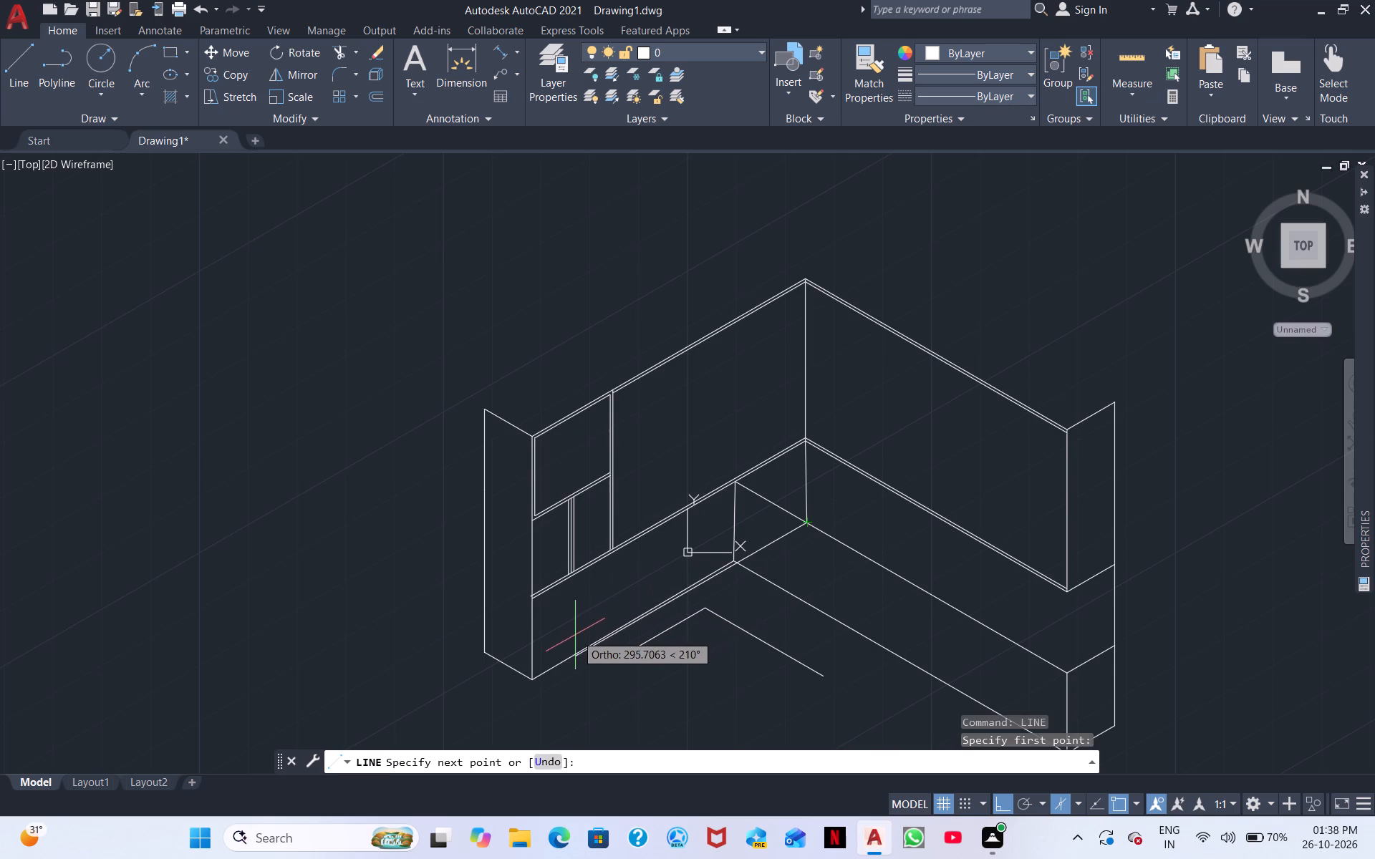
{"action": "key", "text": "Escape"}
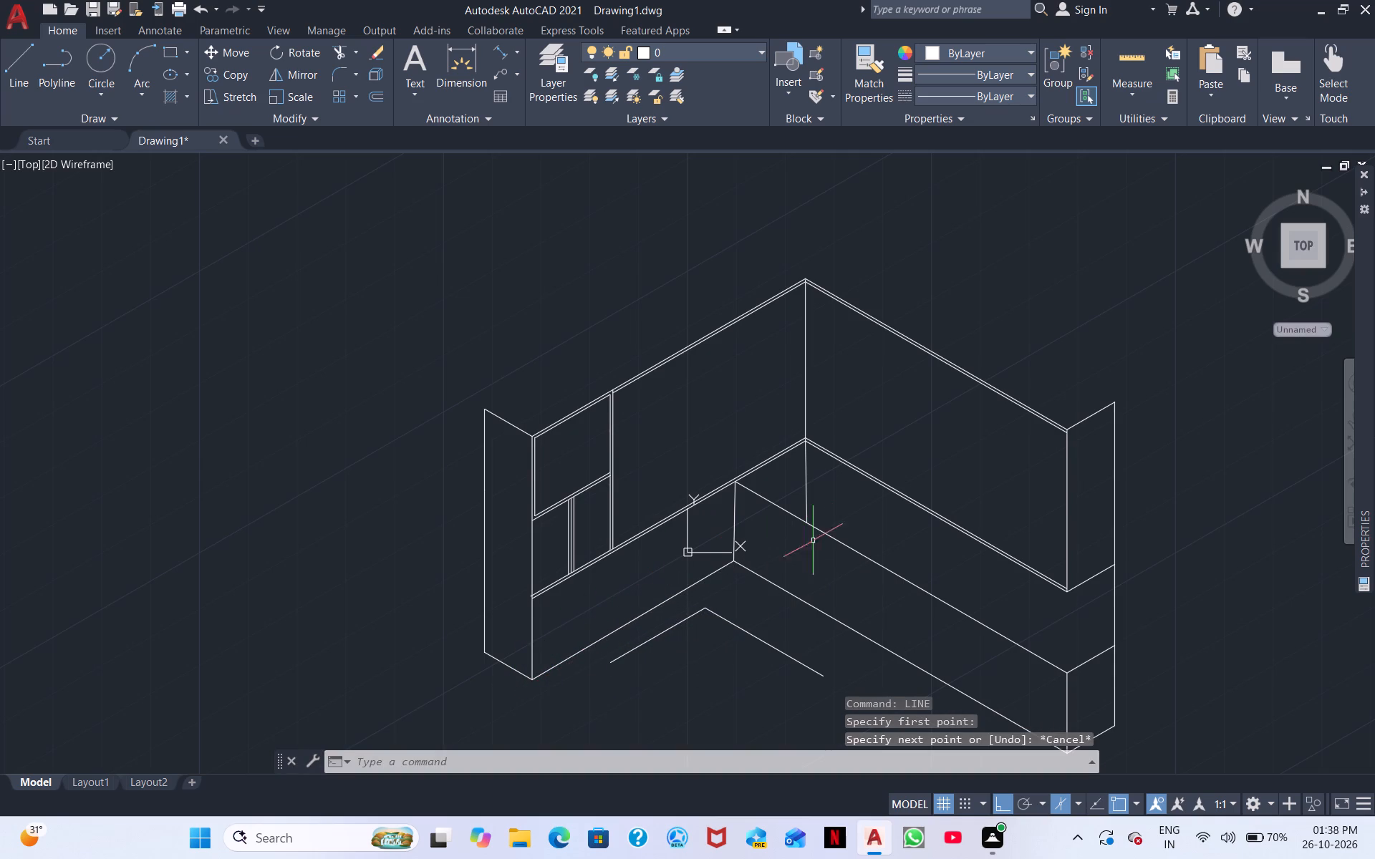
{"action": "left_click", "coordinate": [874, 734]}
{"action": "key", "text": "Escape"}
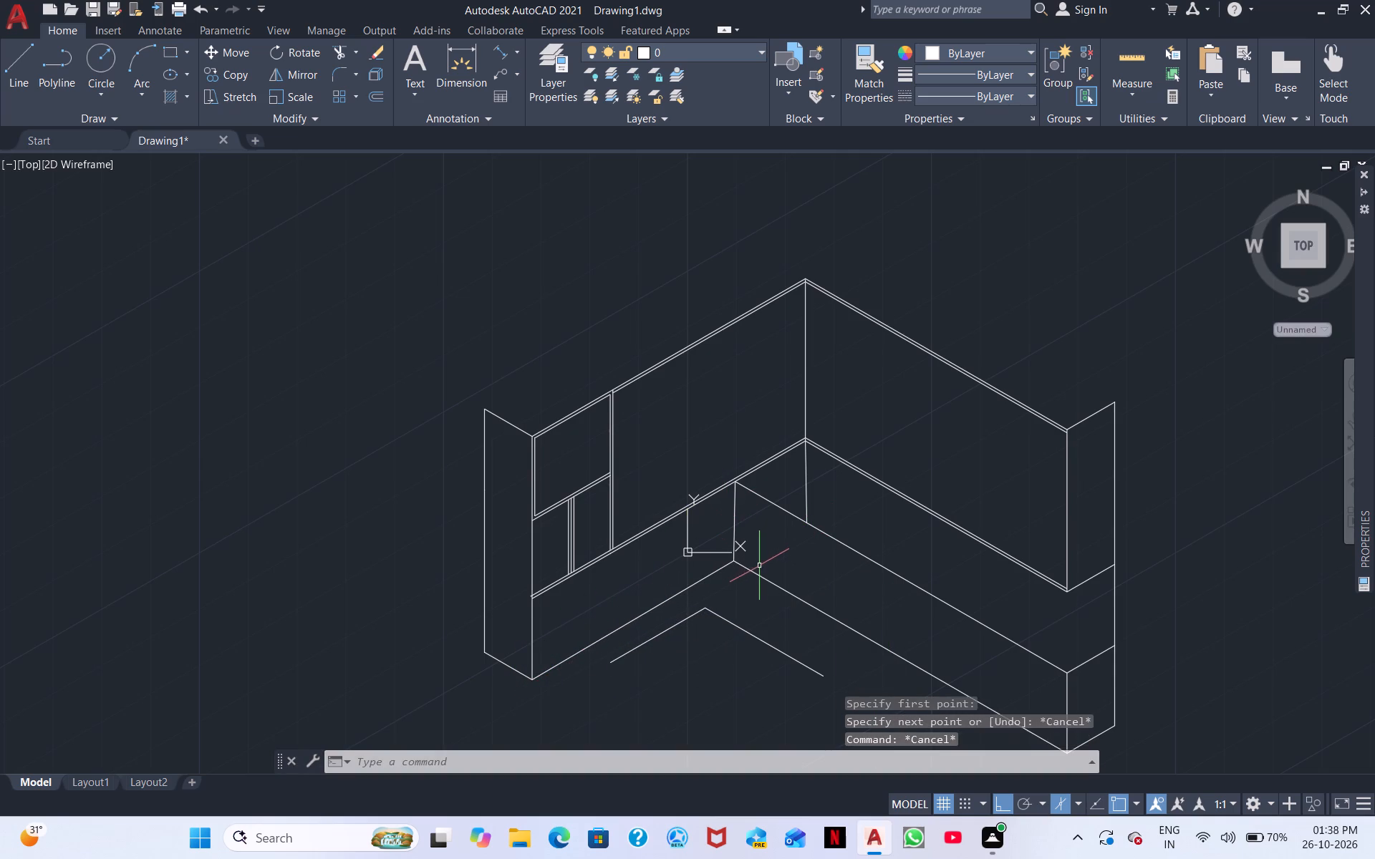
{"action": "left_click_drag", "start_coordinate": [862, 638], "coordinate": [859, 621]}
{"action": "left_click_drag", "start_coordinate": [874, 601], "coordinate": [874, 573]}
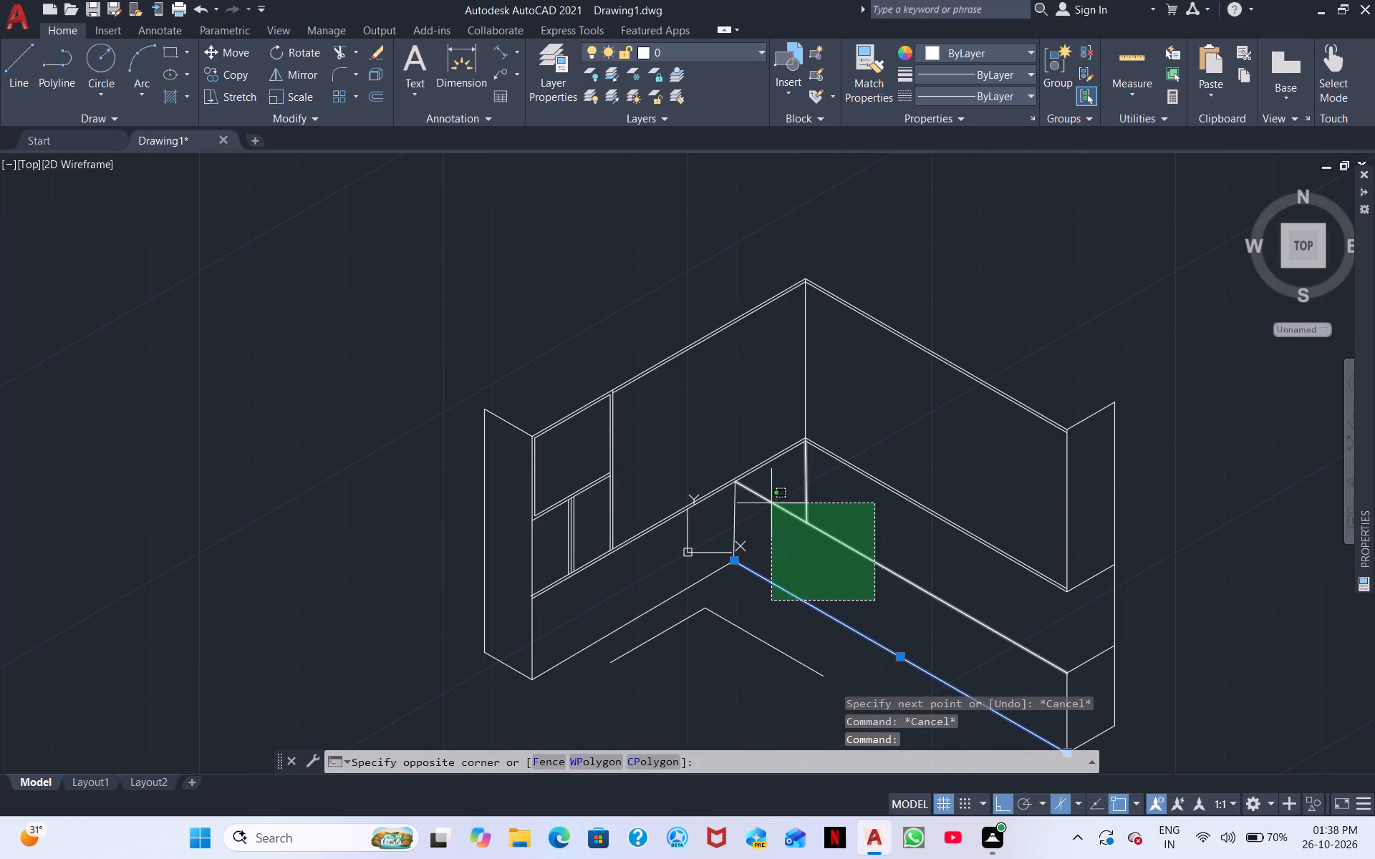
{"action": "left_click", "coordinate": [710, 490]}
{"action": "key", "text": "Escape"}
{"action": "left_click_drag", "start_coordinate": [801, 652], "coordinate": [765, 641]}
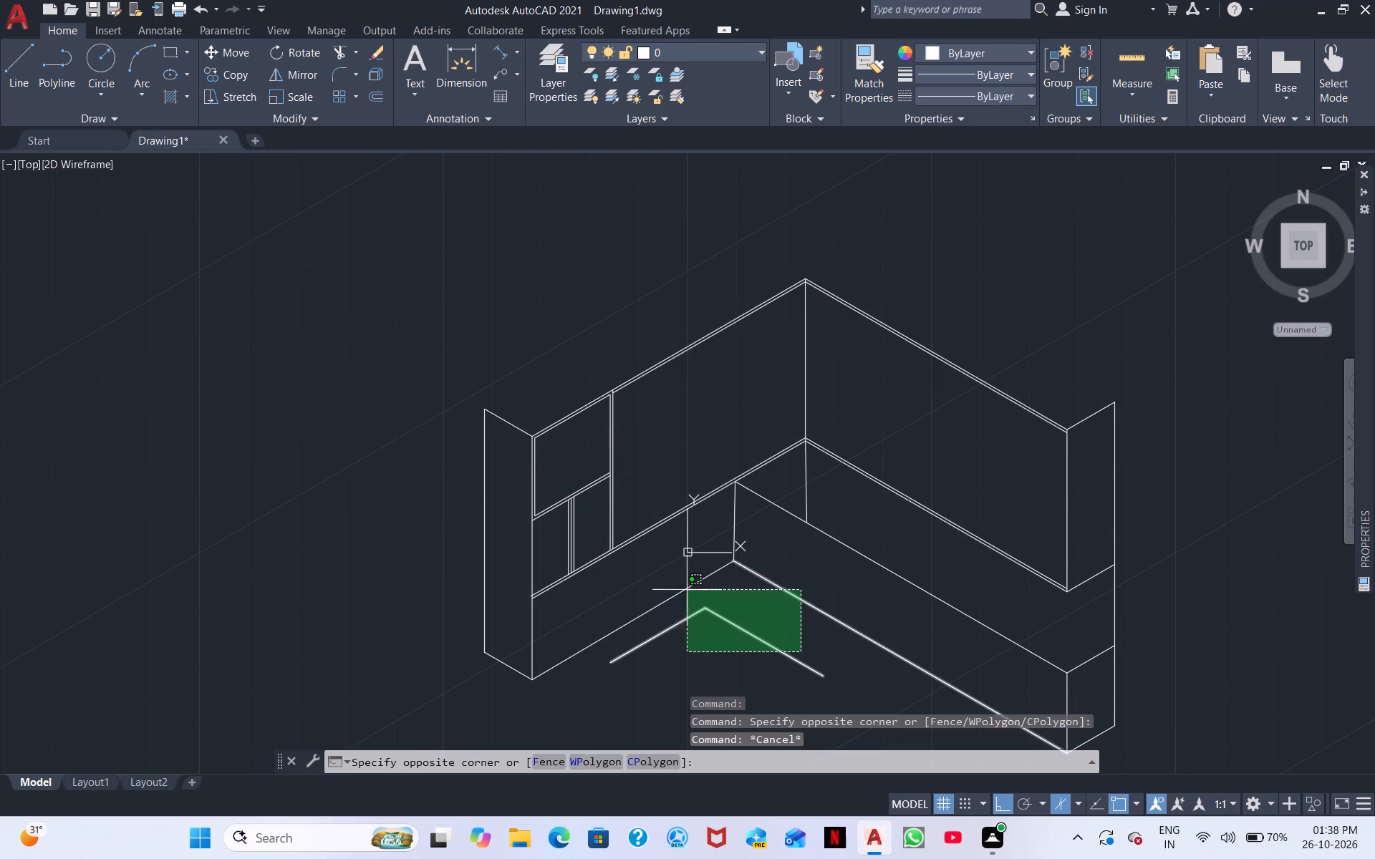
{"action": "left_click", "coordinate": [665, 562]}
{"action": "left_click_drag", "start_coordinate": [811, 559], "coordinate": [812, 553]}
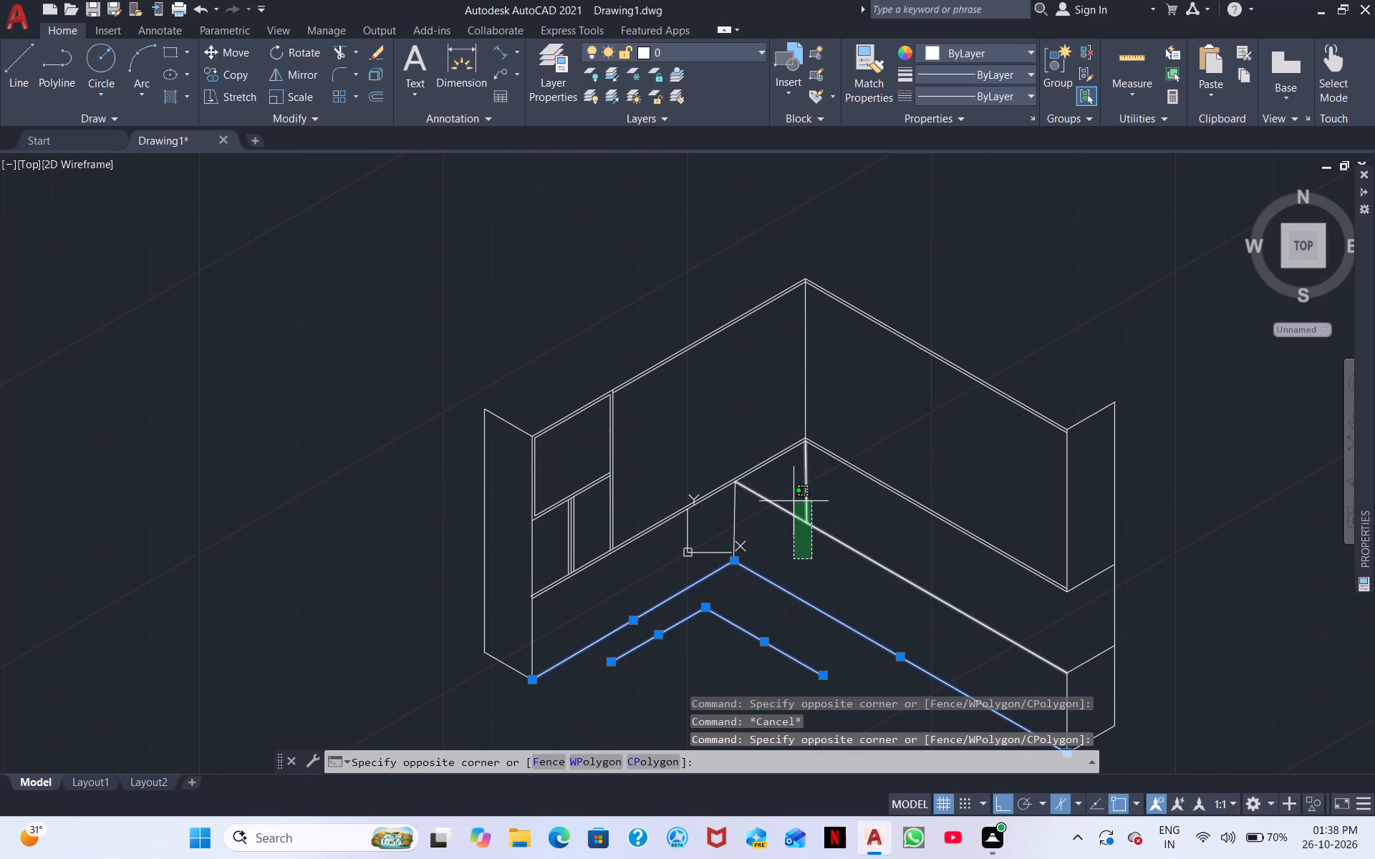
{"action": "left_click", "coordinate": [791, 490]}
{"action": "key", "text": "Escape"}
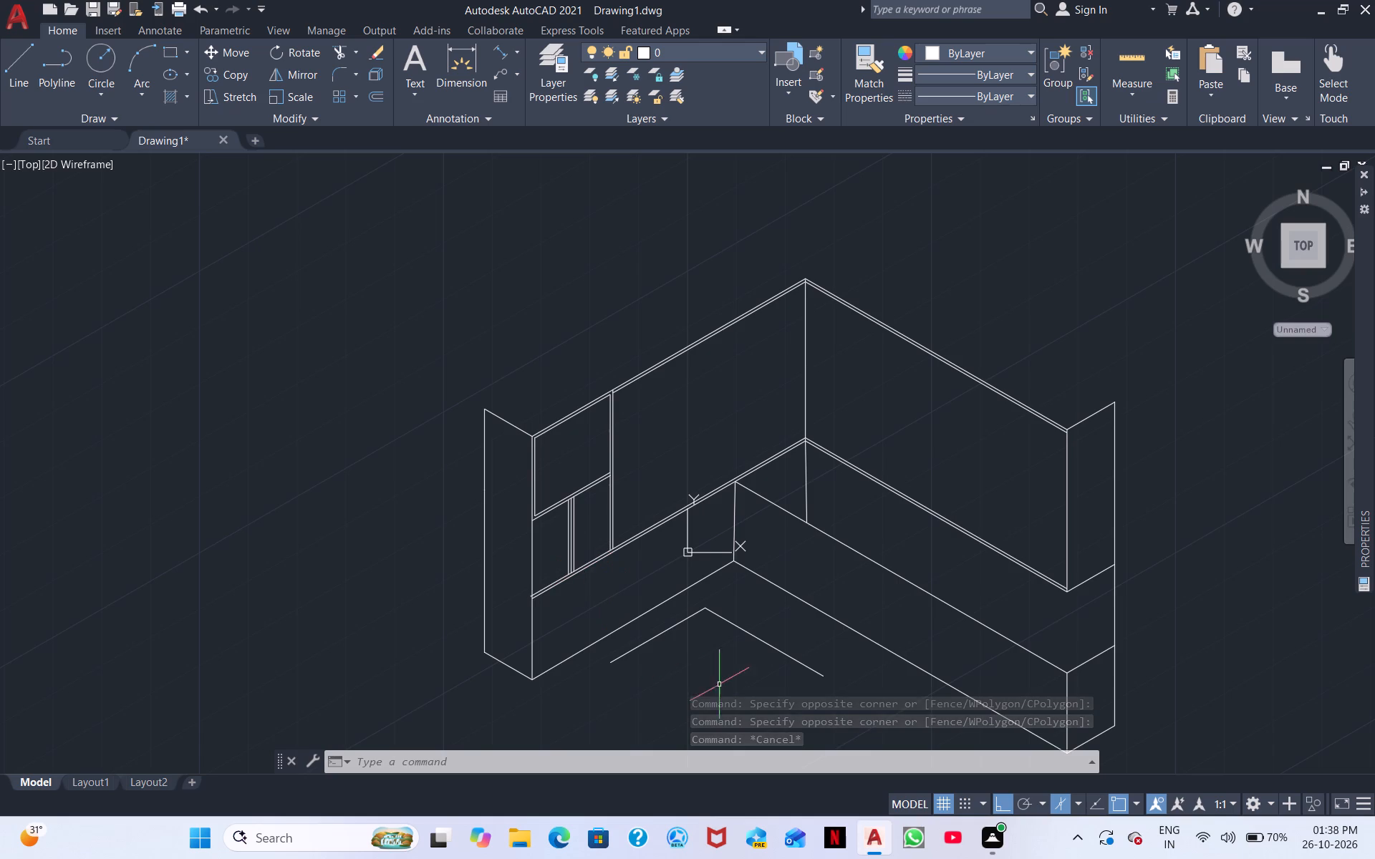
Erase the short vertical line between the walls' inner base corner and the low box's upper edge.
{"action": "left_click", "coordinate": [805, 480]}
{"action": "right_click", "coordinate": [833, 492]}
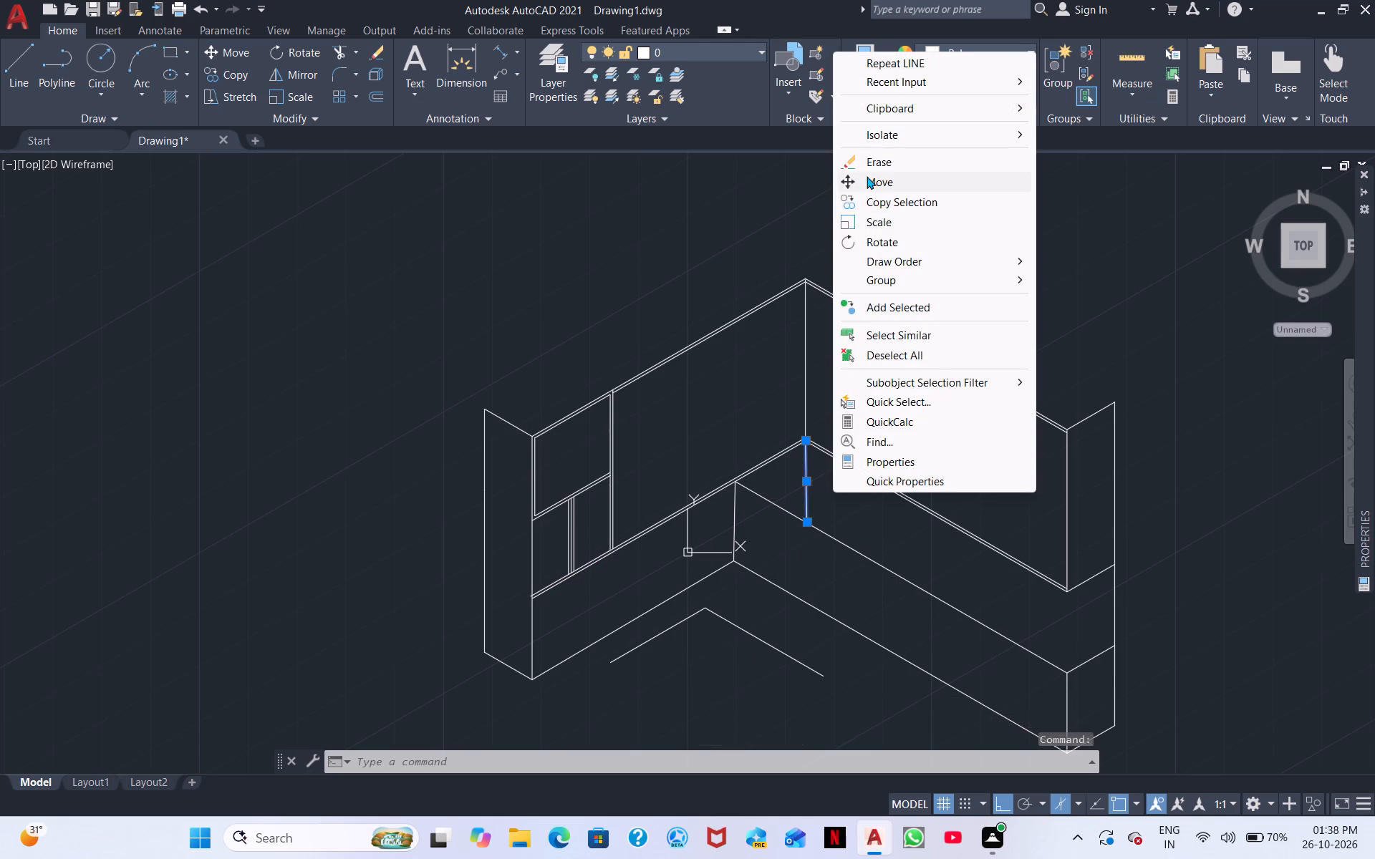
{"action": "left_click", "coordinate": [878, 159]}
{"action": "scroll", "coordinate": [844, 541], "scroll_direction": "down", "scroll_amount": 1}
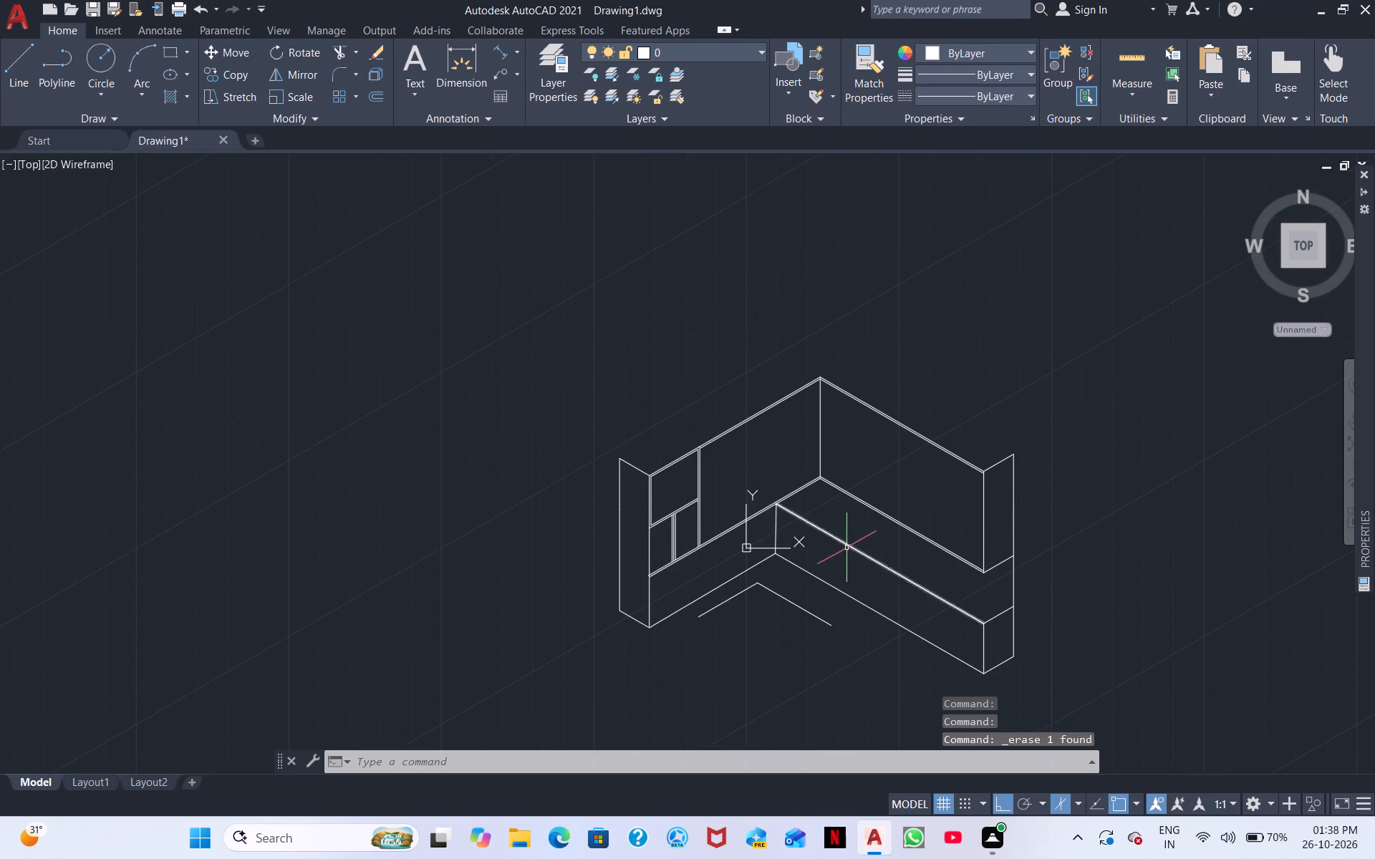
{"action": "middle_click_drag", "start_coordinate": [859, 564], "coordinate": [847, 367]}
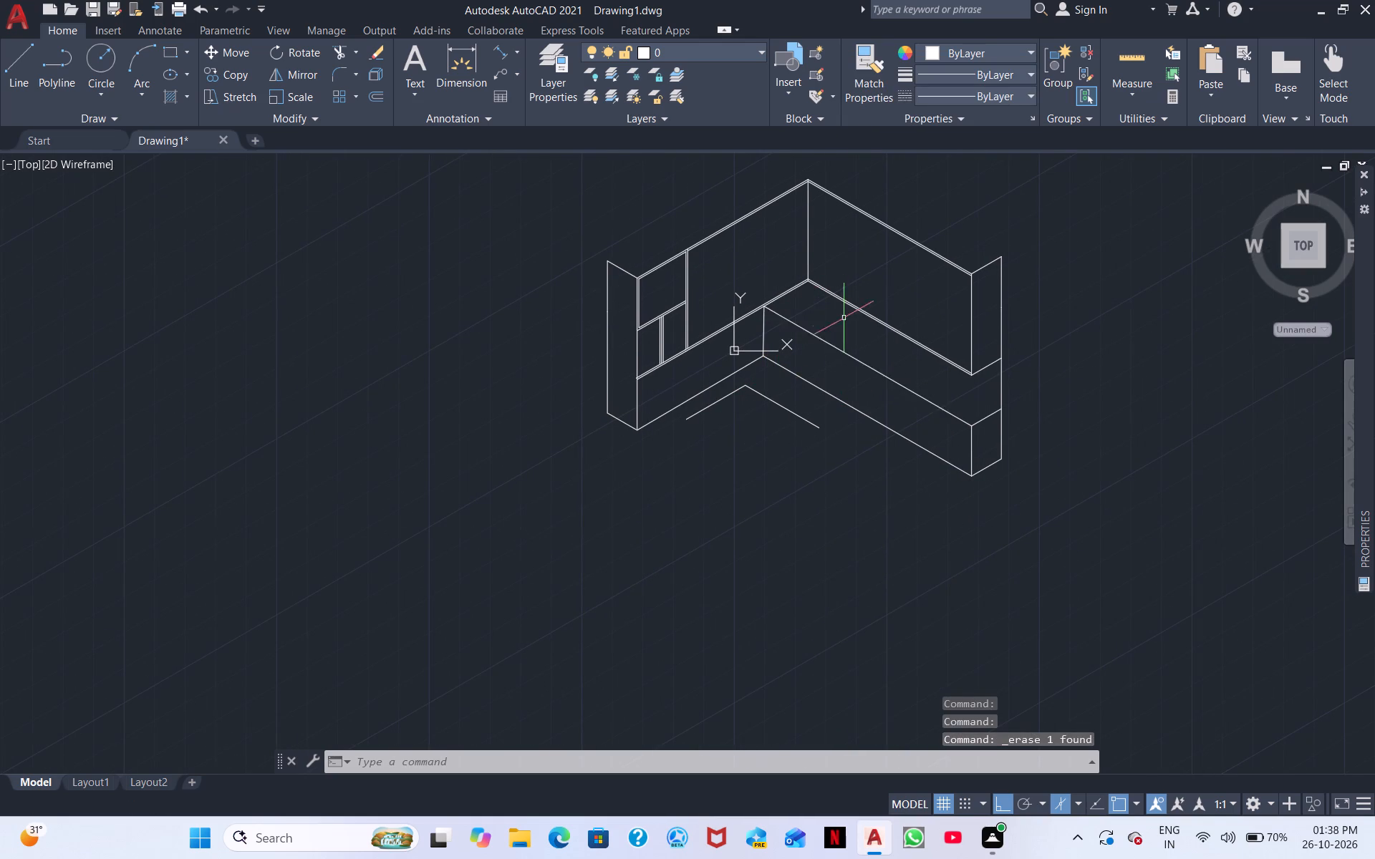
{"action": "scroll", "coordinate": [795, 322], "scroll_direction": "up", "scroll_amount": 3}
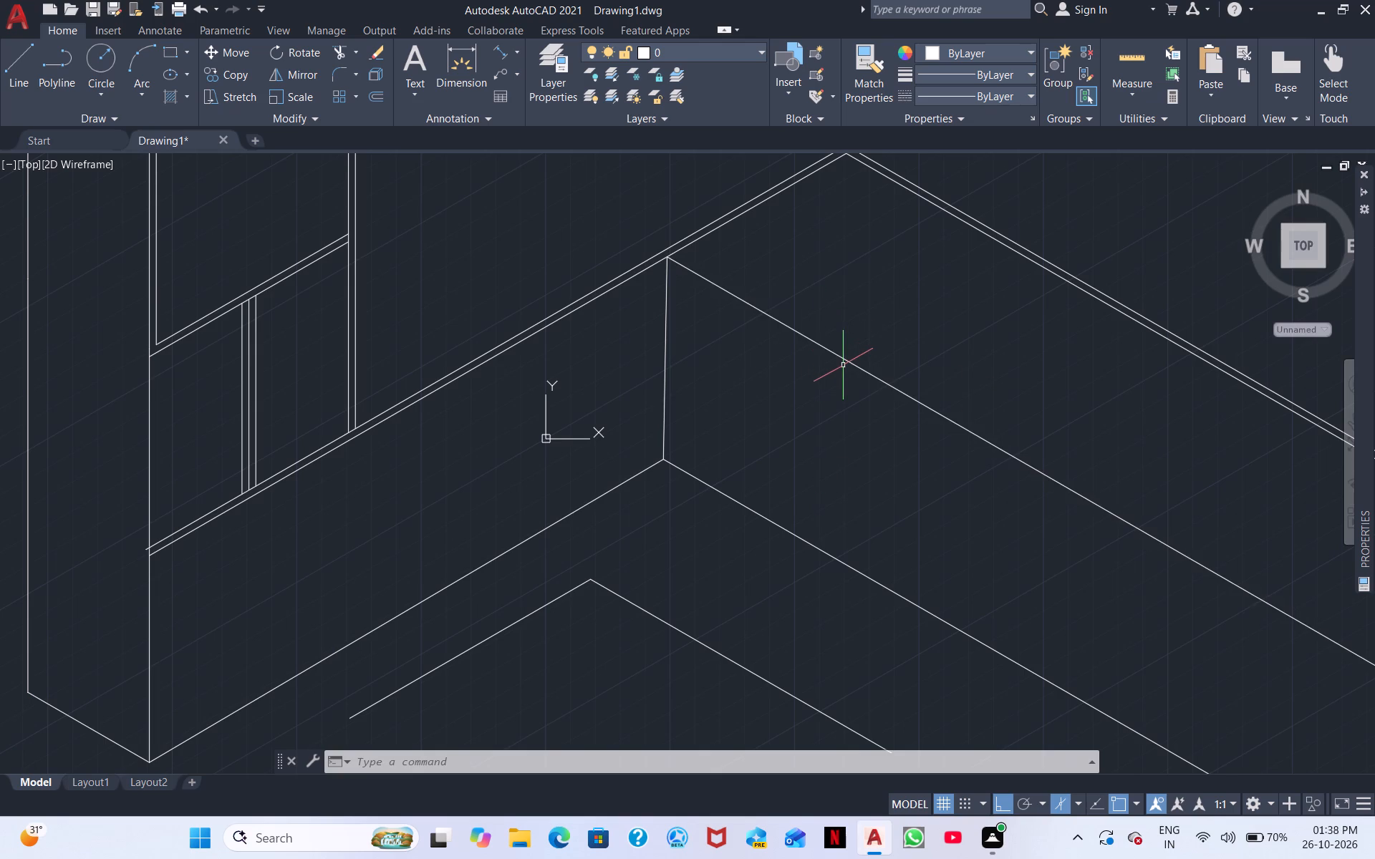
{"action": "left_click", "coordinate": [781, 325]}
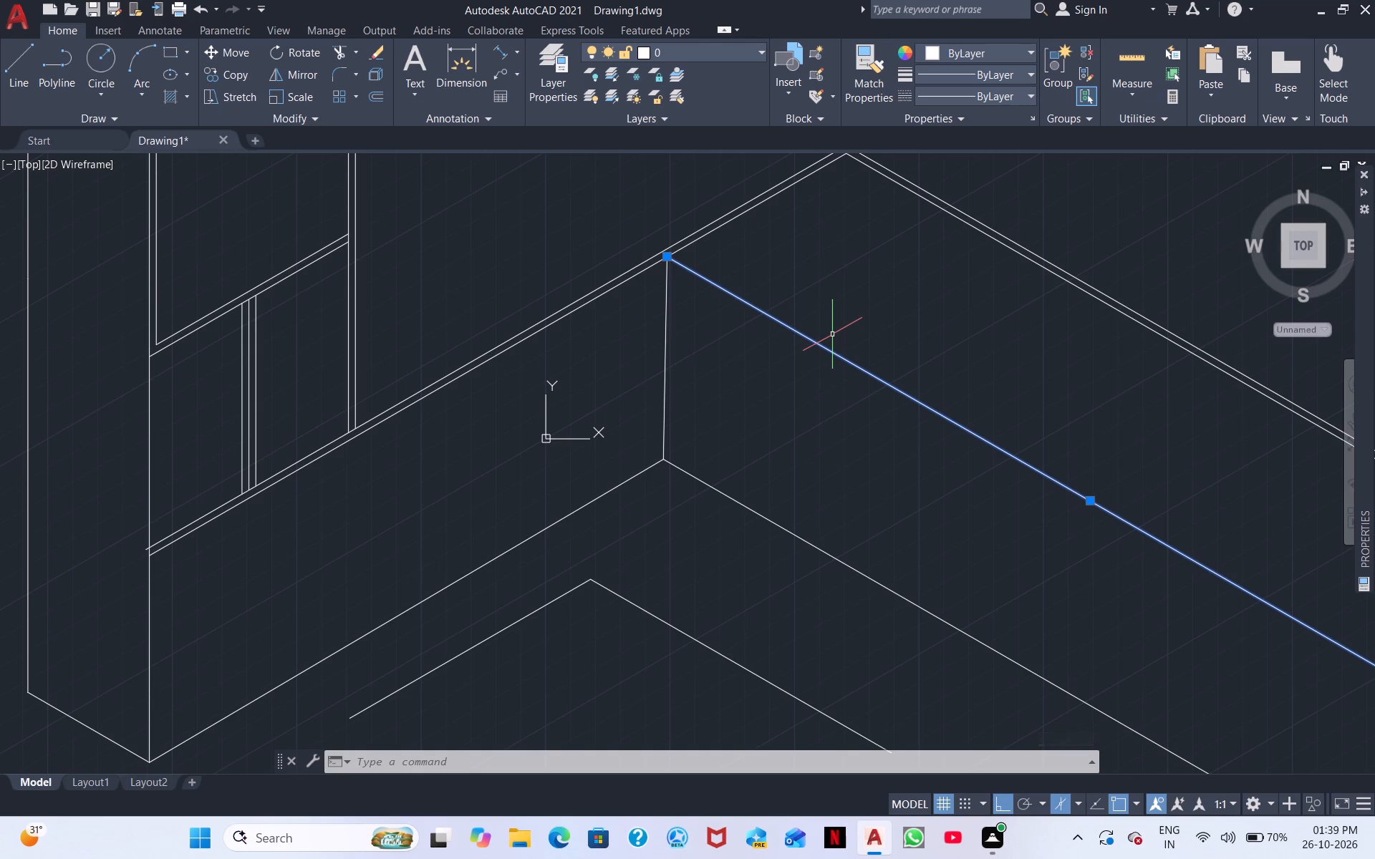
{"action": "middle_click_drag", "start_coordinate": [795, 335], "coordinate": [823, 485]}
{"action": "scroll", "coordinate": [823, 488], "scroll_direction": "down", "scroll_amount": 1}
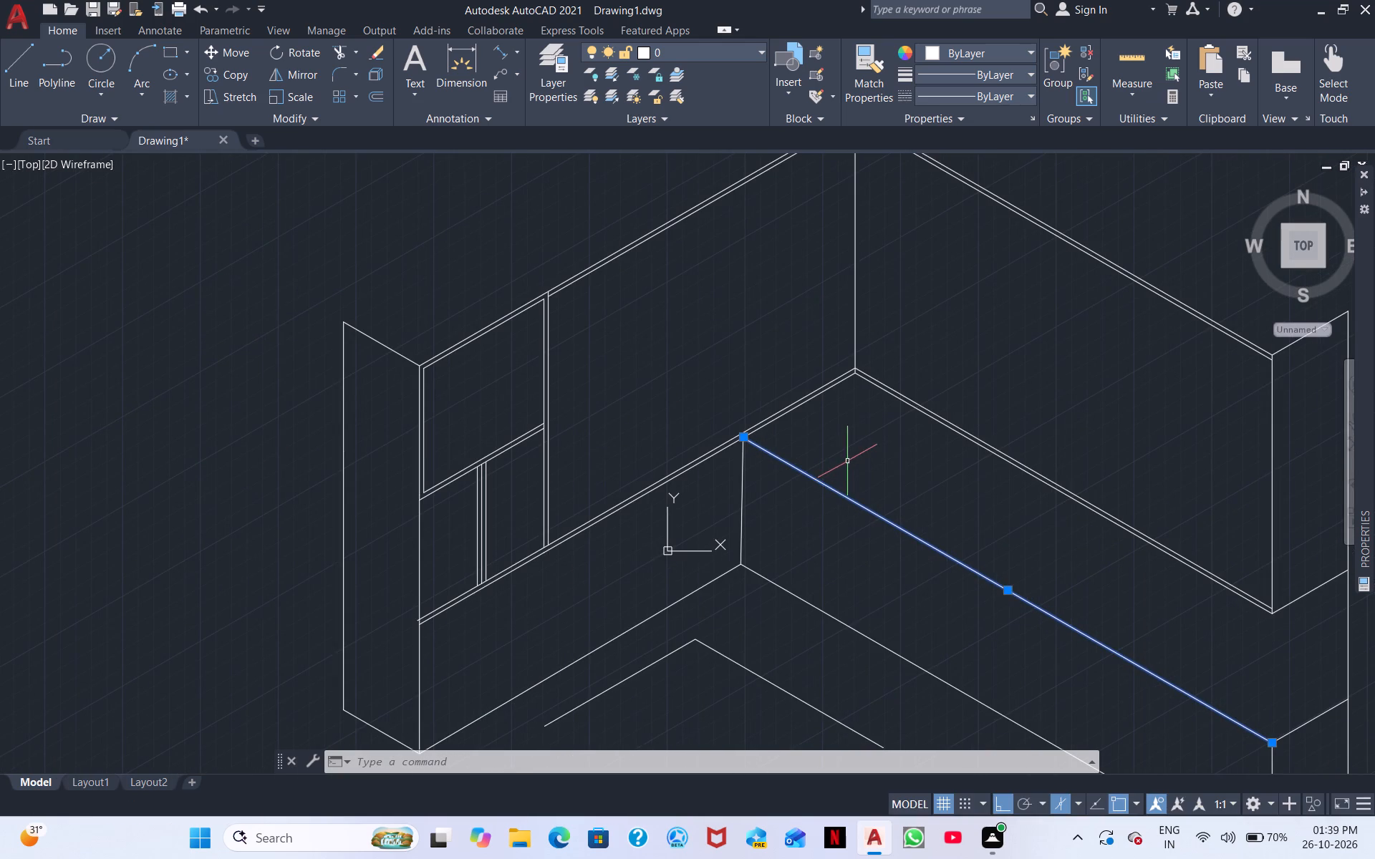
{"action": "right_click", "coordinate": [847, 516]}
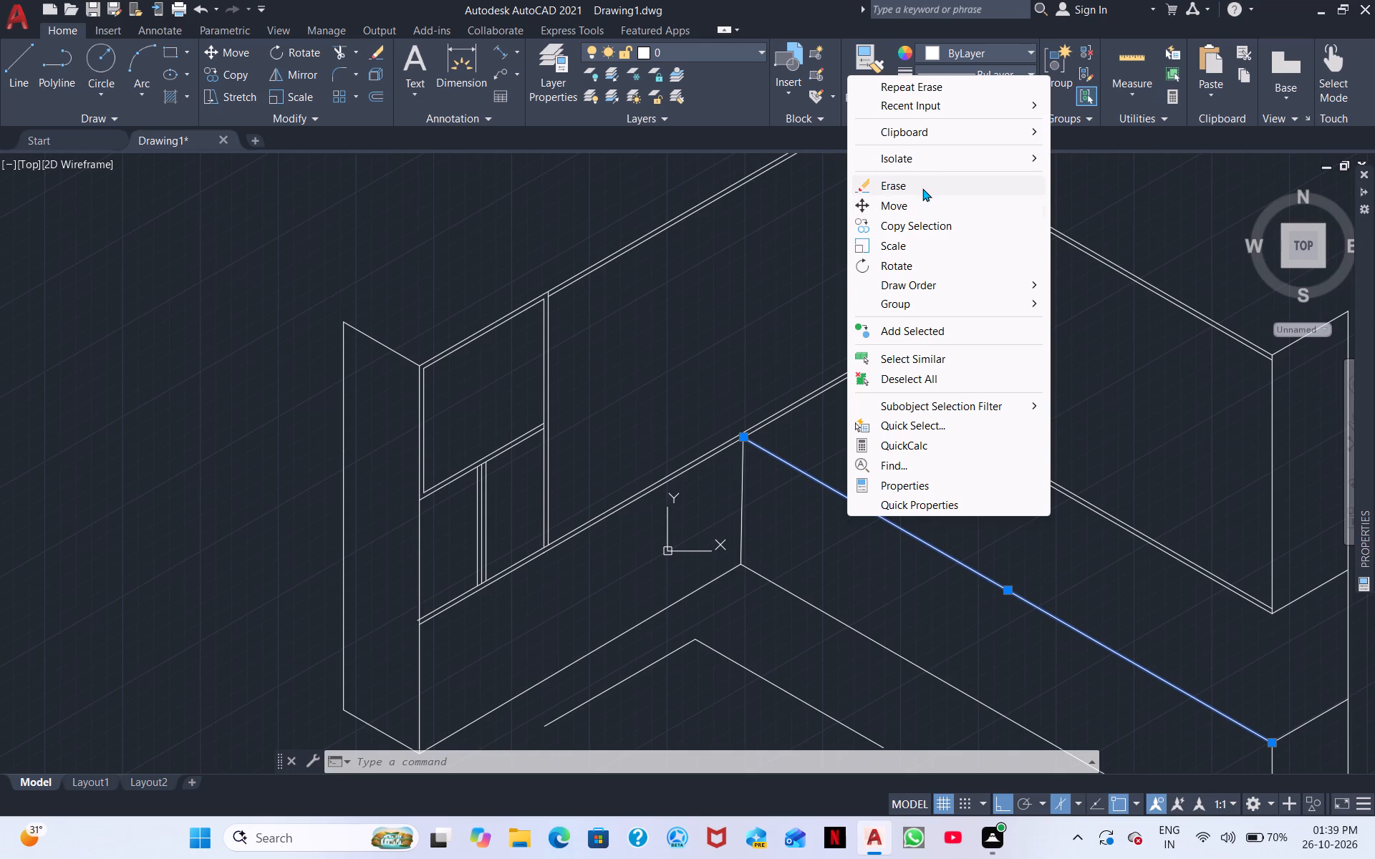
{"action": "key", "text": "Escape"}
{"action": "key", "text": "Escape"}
Erase the open floor outline's 330° segment, keeping its other segment.
{"action": "middle_click_drag", "start_coordinate": [821, 660], "coordinate": [796, 402]}
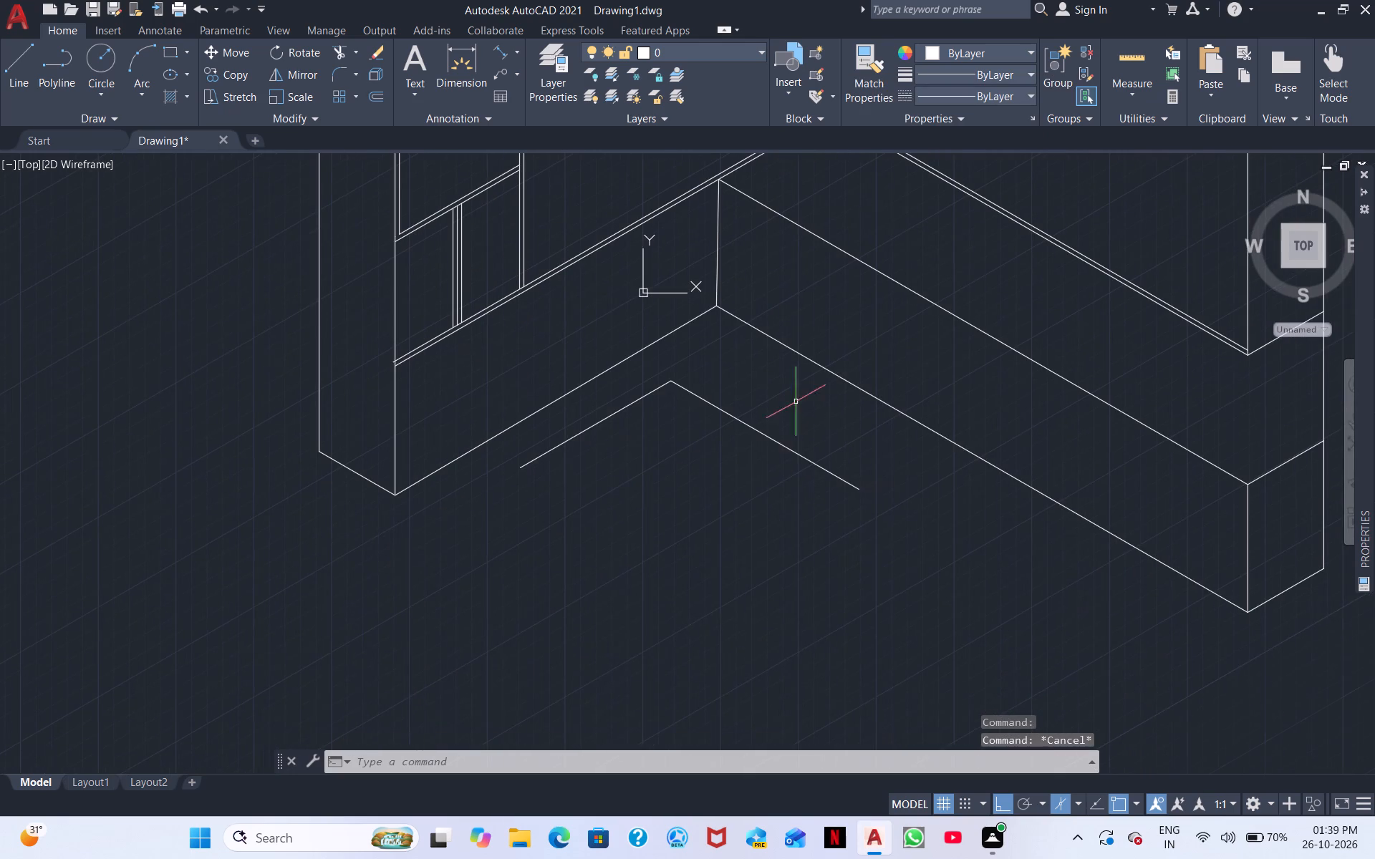
{"action": "left_click", "coordinate": [833, 490]}
{"action": "left_click", "coordinate": [650, 407]}
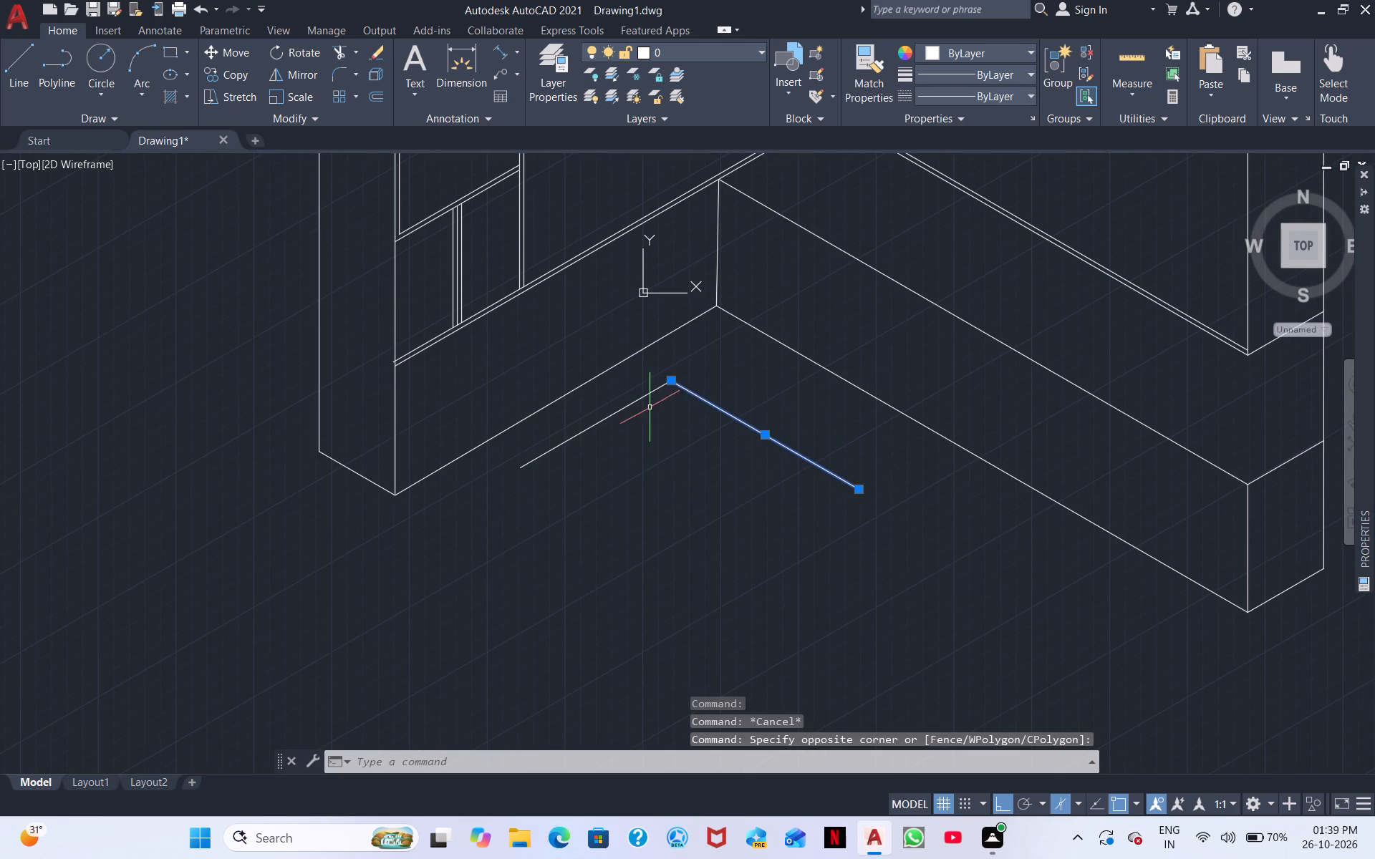
{"action": "right_click", "coordinate": [796, 543]}
{"action": "left_click", "coordinate": [841, 215]}
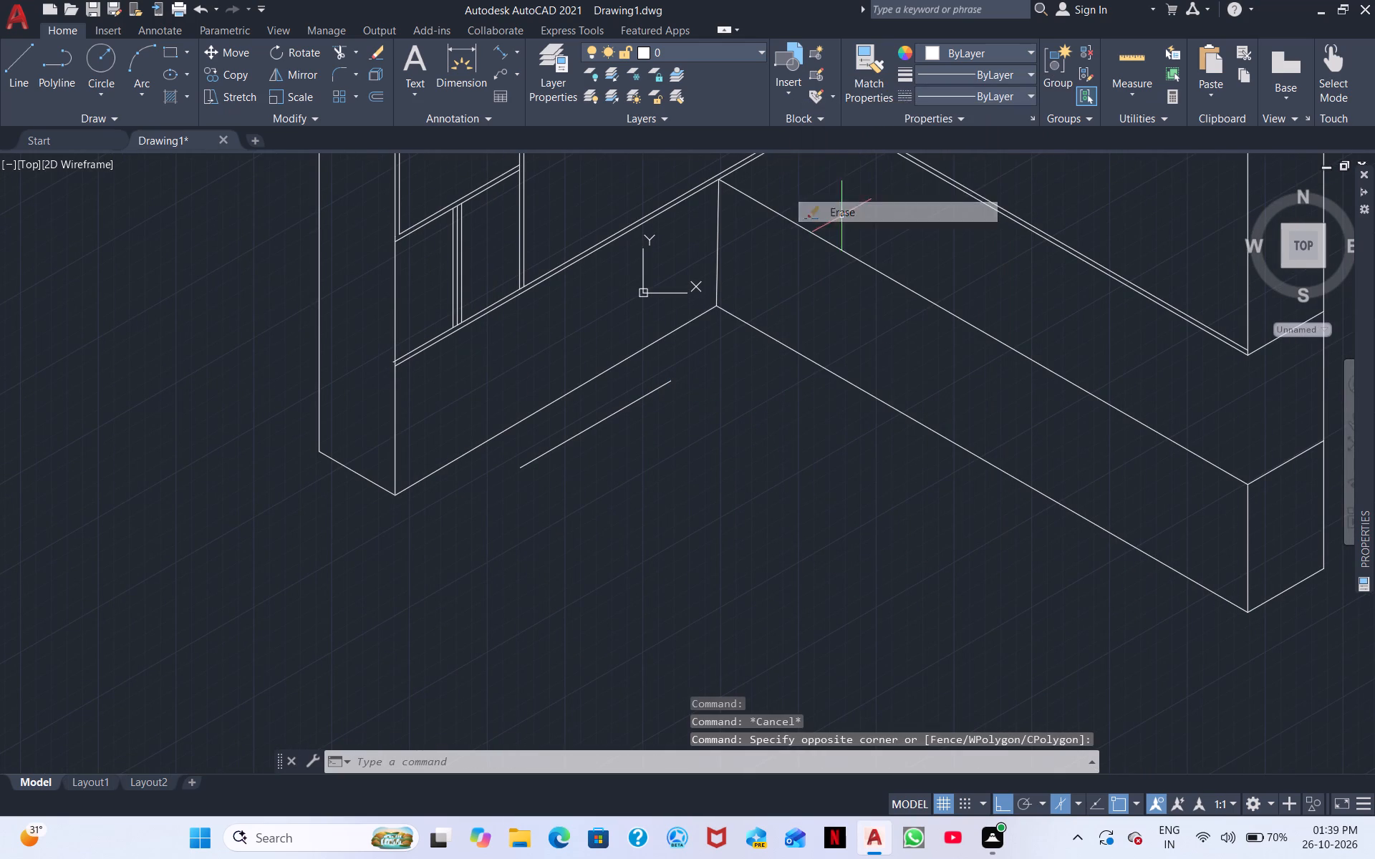
Draw a line segment of 200 at 330° from the floor outline's corner, using the left isoplane.
{"action": "left_click", "coordinate": [0, 77]}
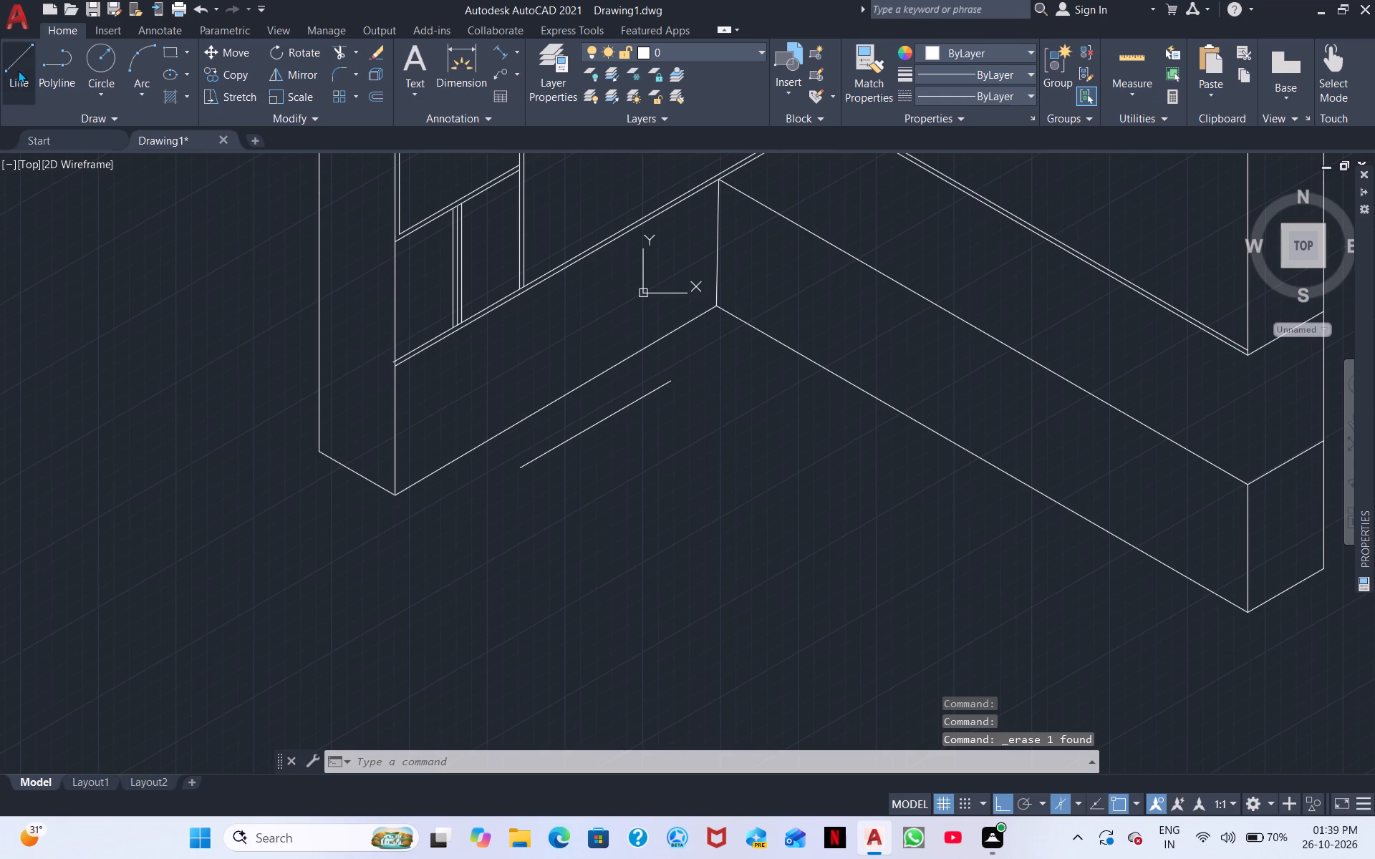
{"action": "left_click", "coordinate": [18, 70]}
{"action": "left_click", "coordinate": [670, 382]}
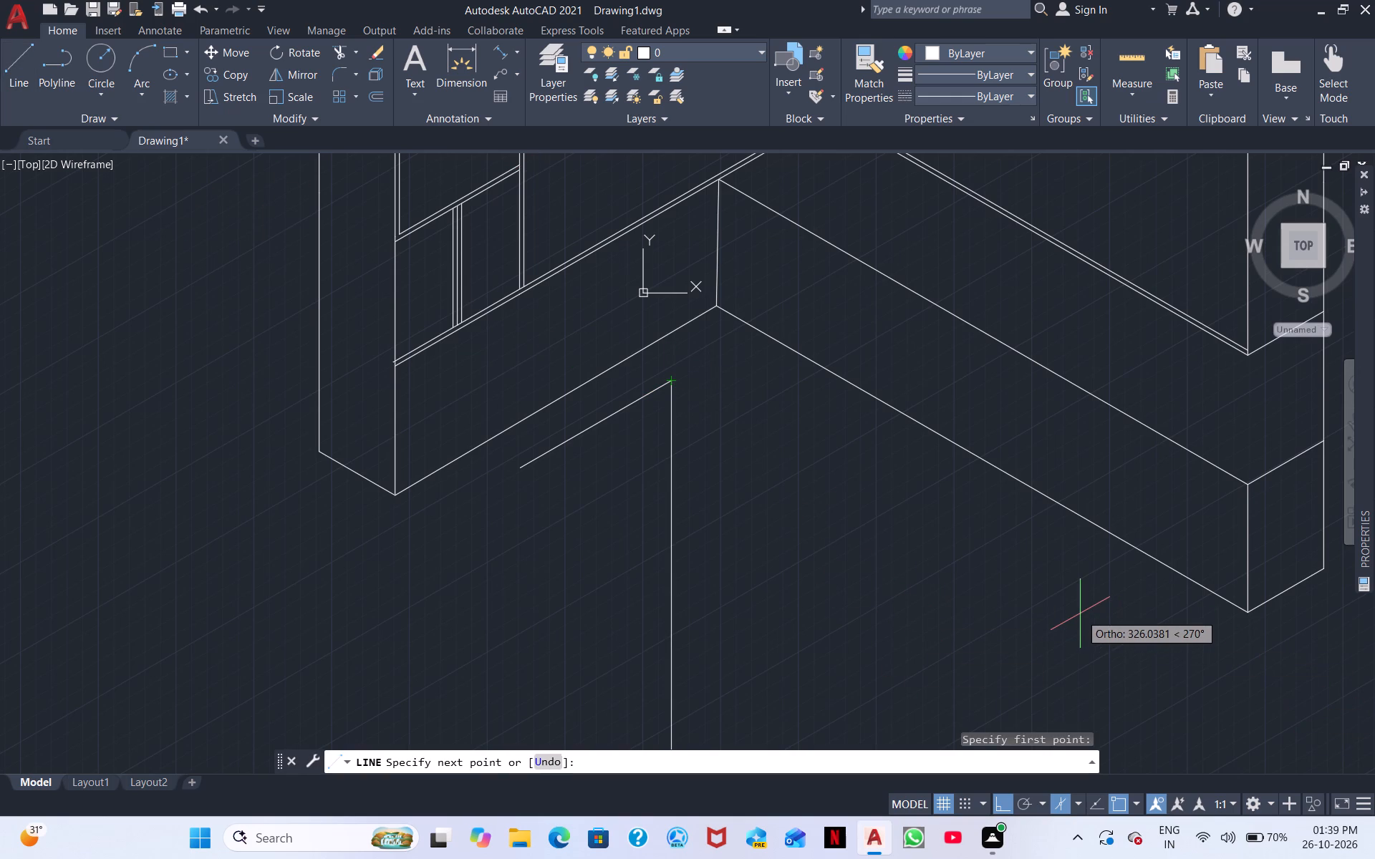
{"action": "key", "text": "F6"}
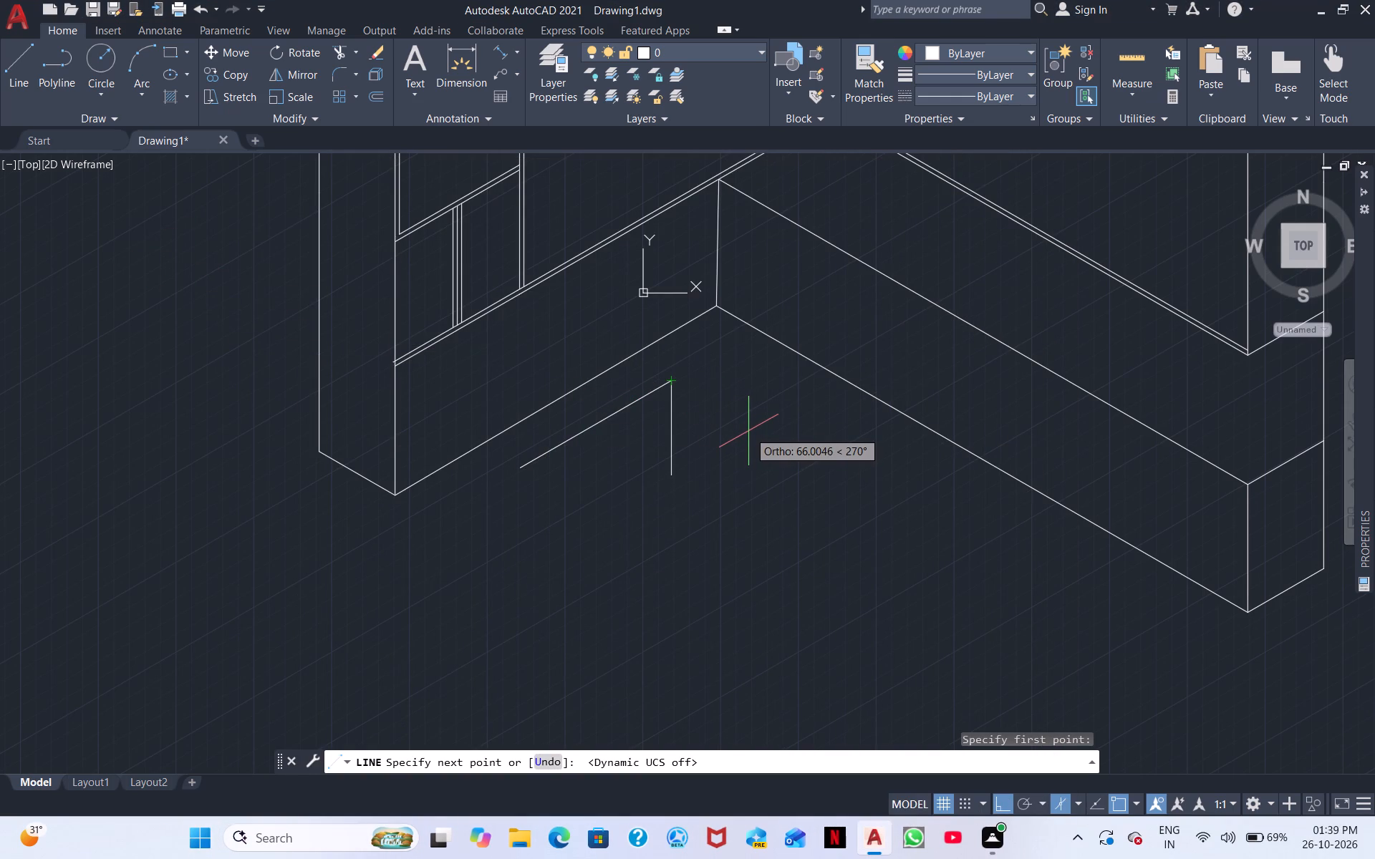
{"action": "key", "text": "F5"}
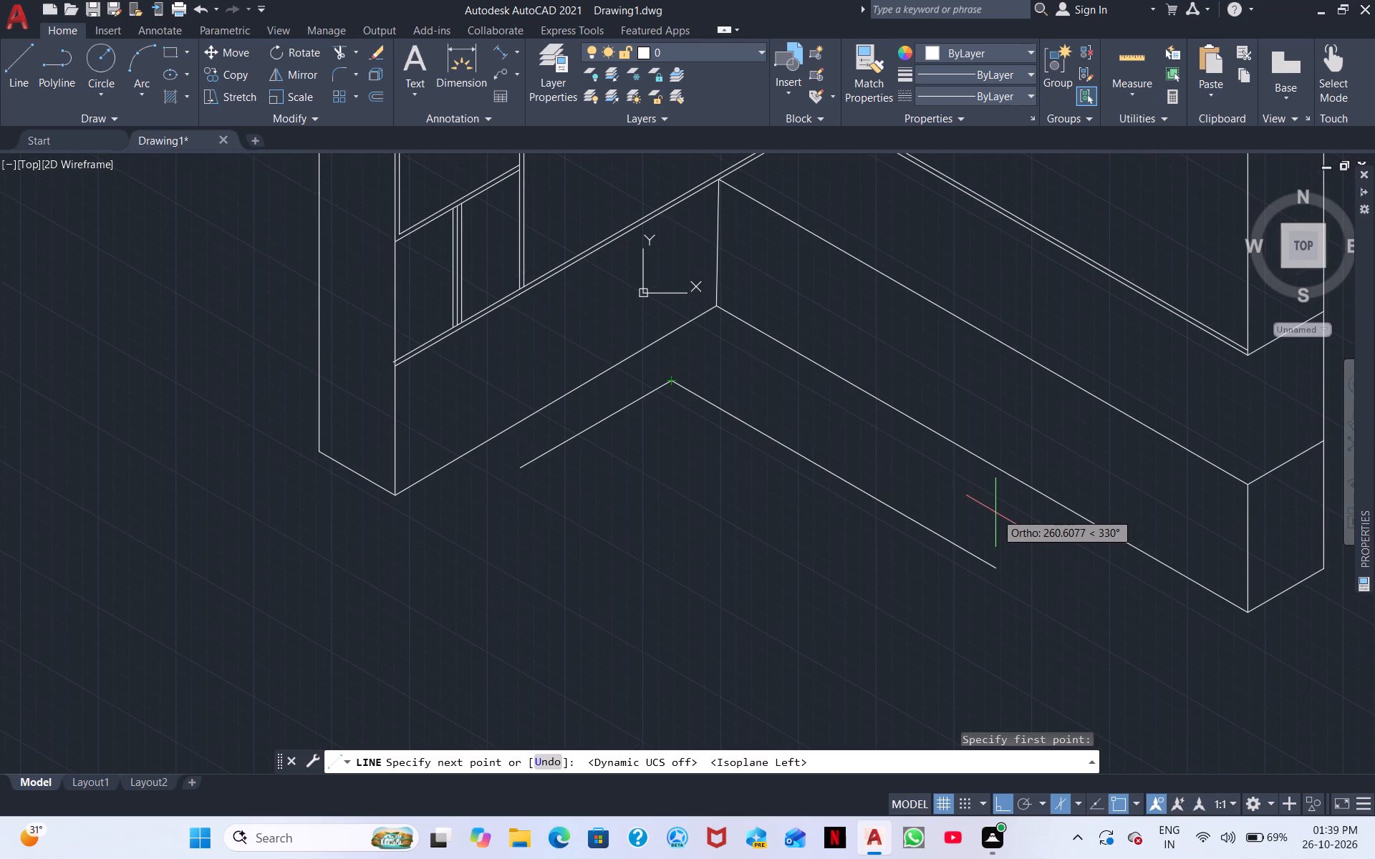
{"action": "type", "text": "200"}
{"action": "key", "text": "Return"}
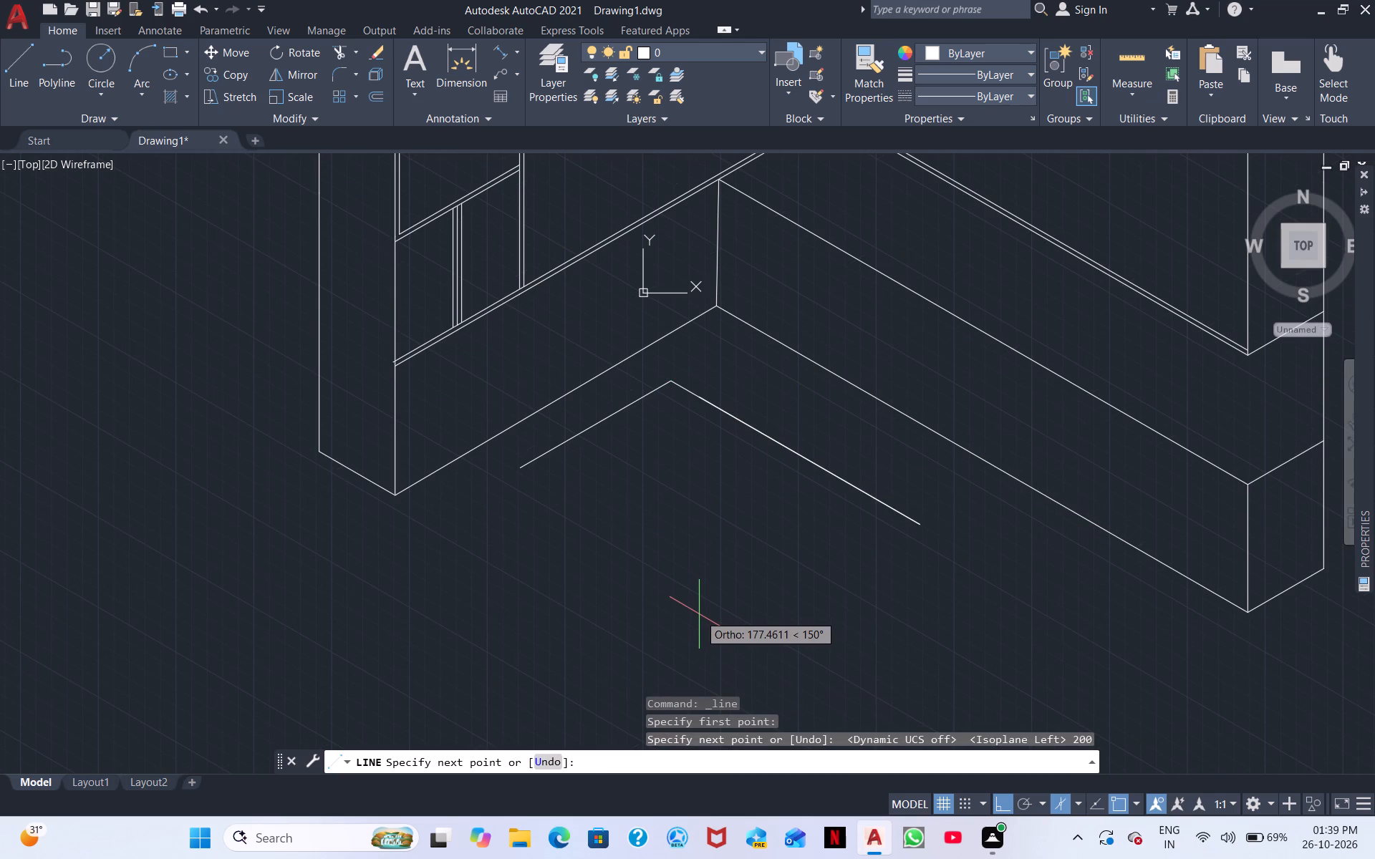
Close the floor outline with a 121 segment at 210° in the top isoplane and a segment back to its open end.
{"action": "key", "text": "F5"}
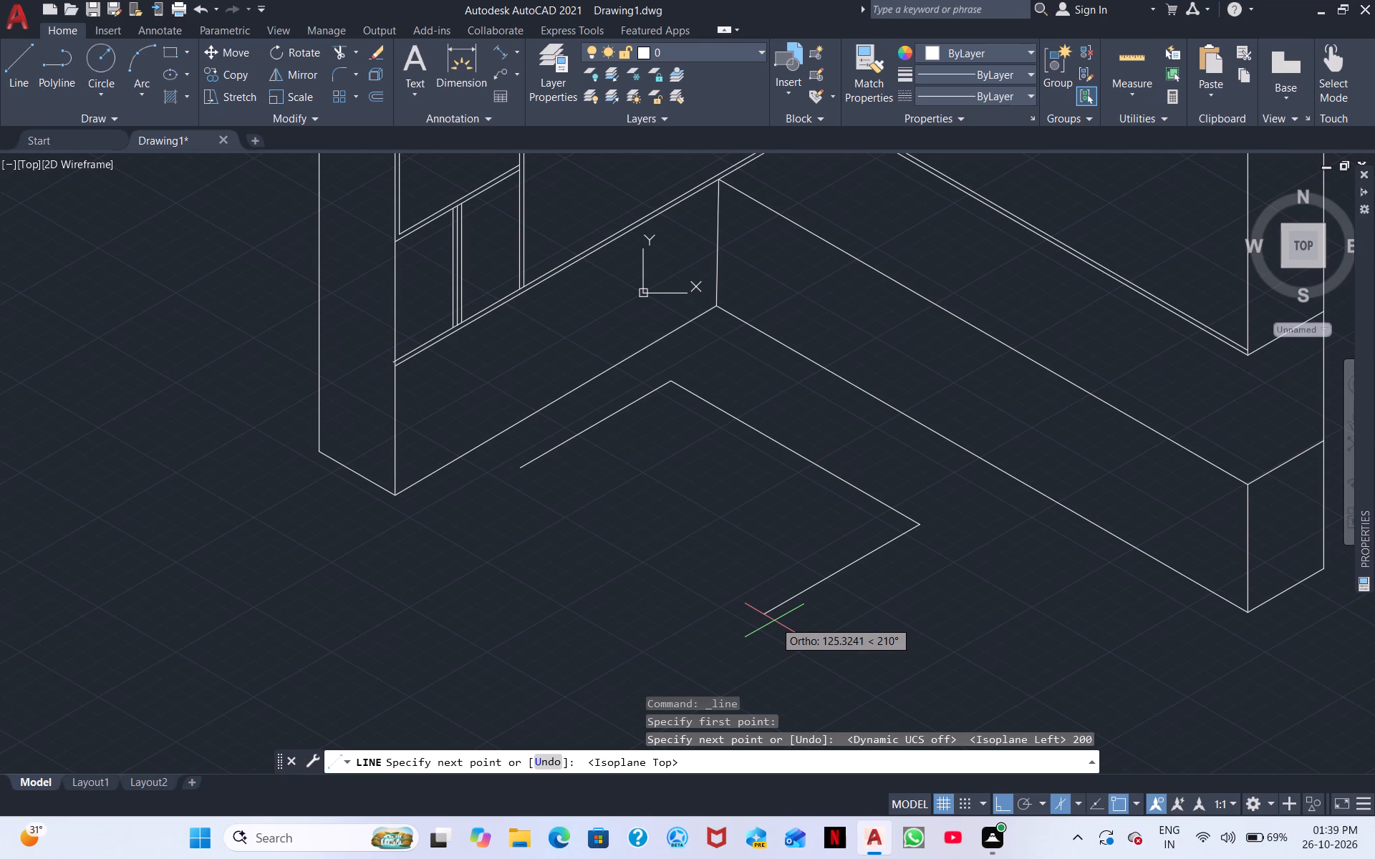
{"action": "type", "text": "121"}
{"action": "key", "text": "Return"}
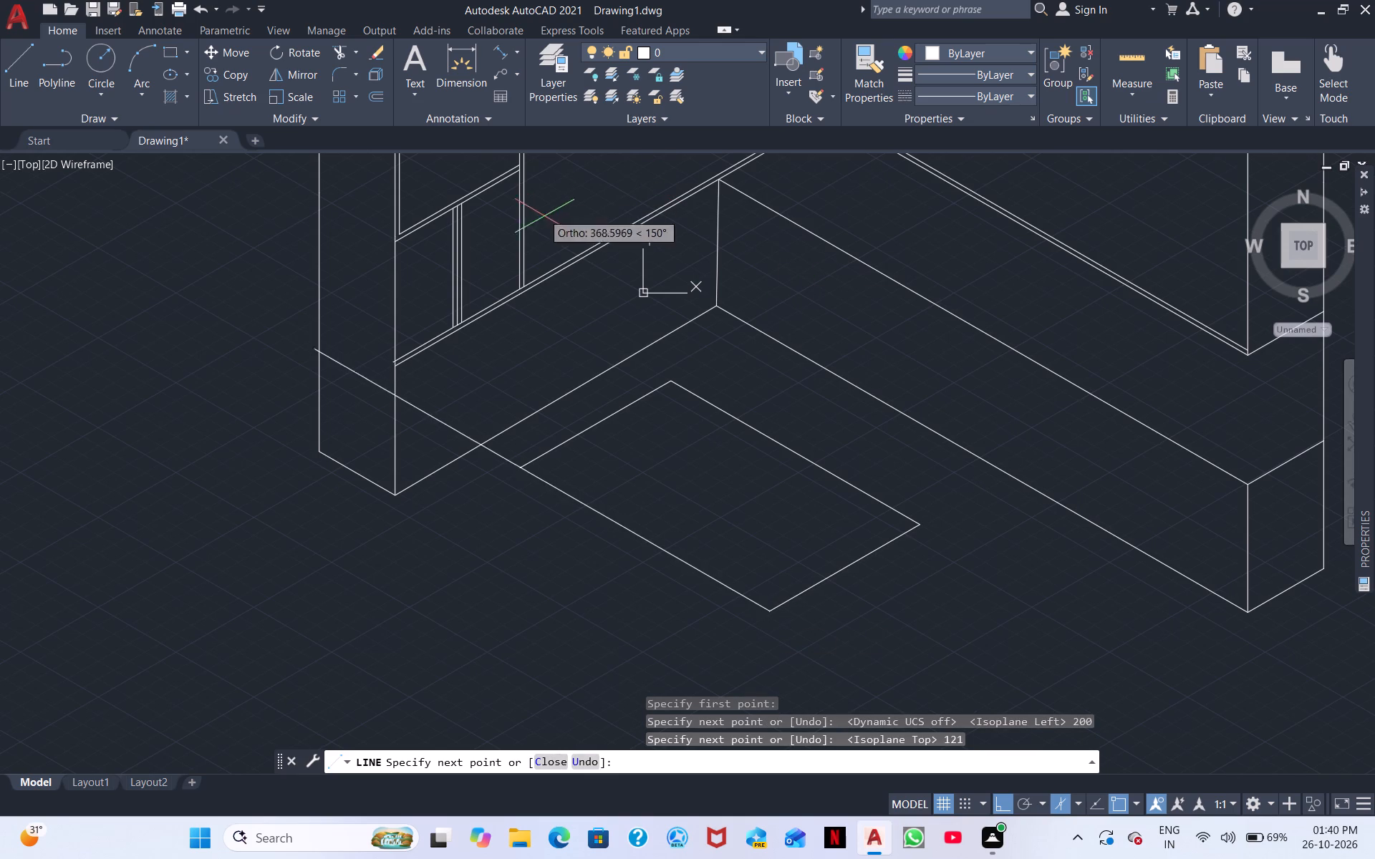
{"action": "left_click", "coordinate": [522, 467]}
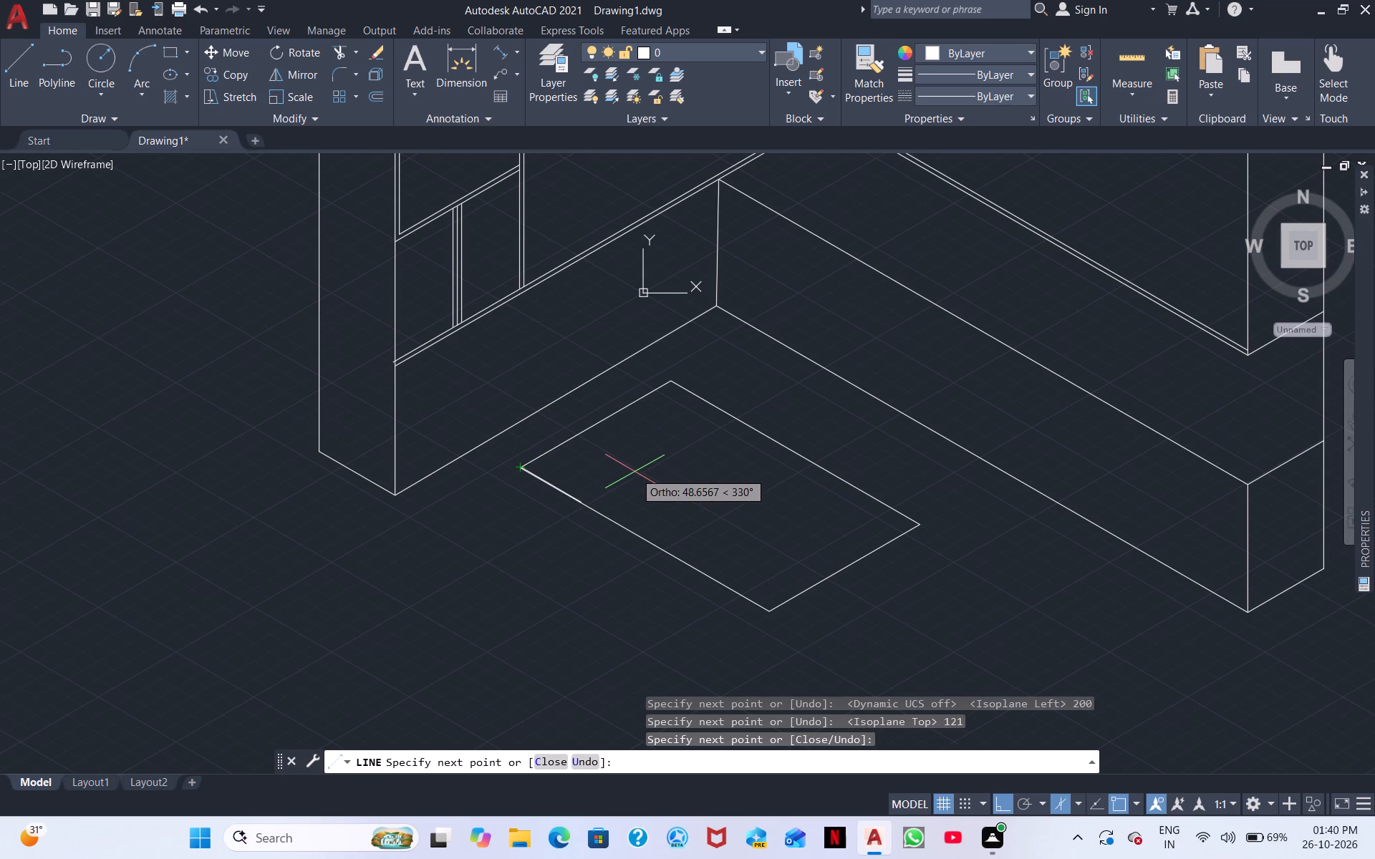
{"action": "key", "text": "Escape"}
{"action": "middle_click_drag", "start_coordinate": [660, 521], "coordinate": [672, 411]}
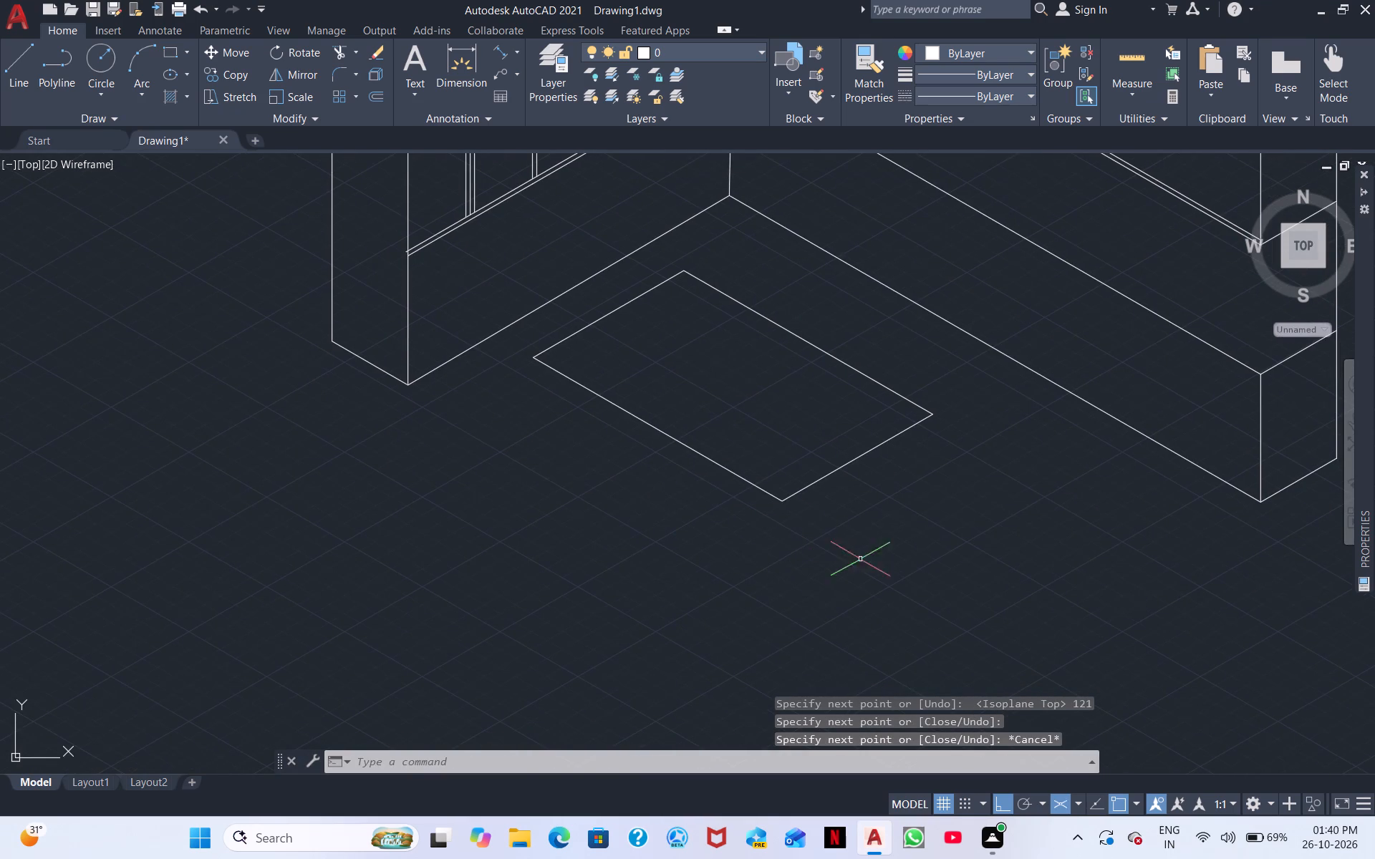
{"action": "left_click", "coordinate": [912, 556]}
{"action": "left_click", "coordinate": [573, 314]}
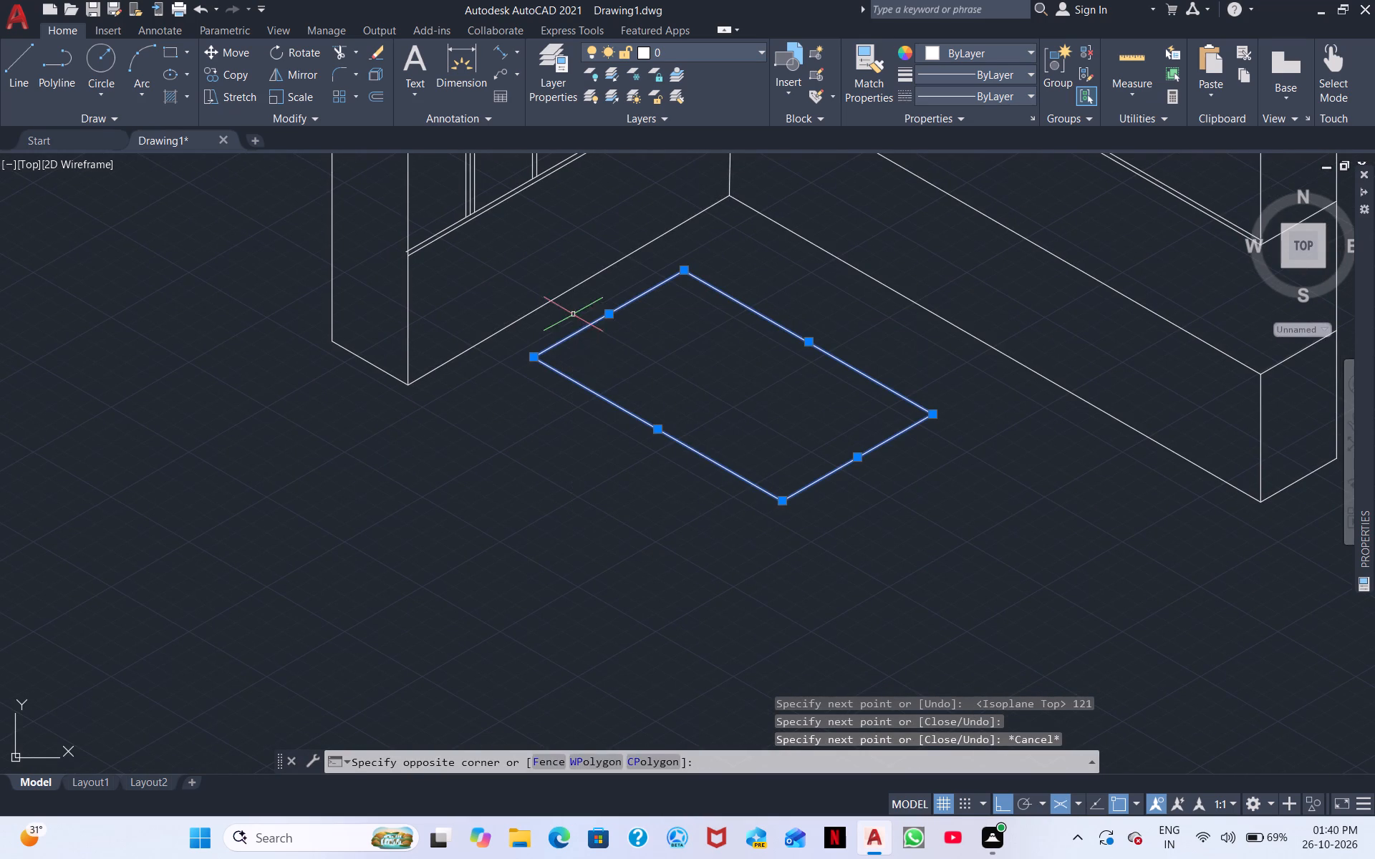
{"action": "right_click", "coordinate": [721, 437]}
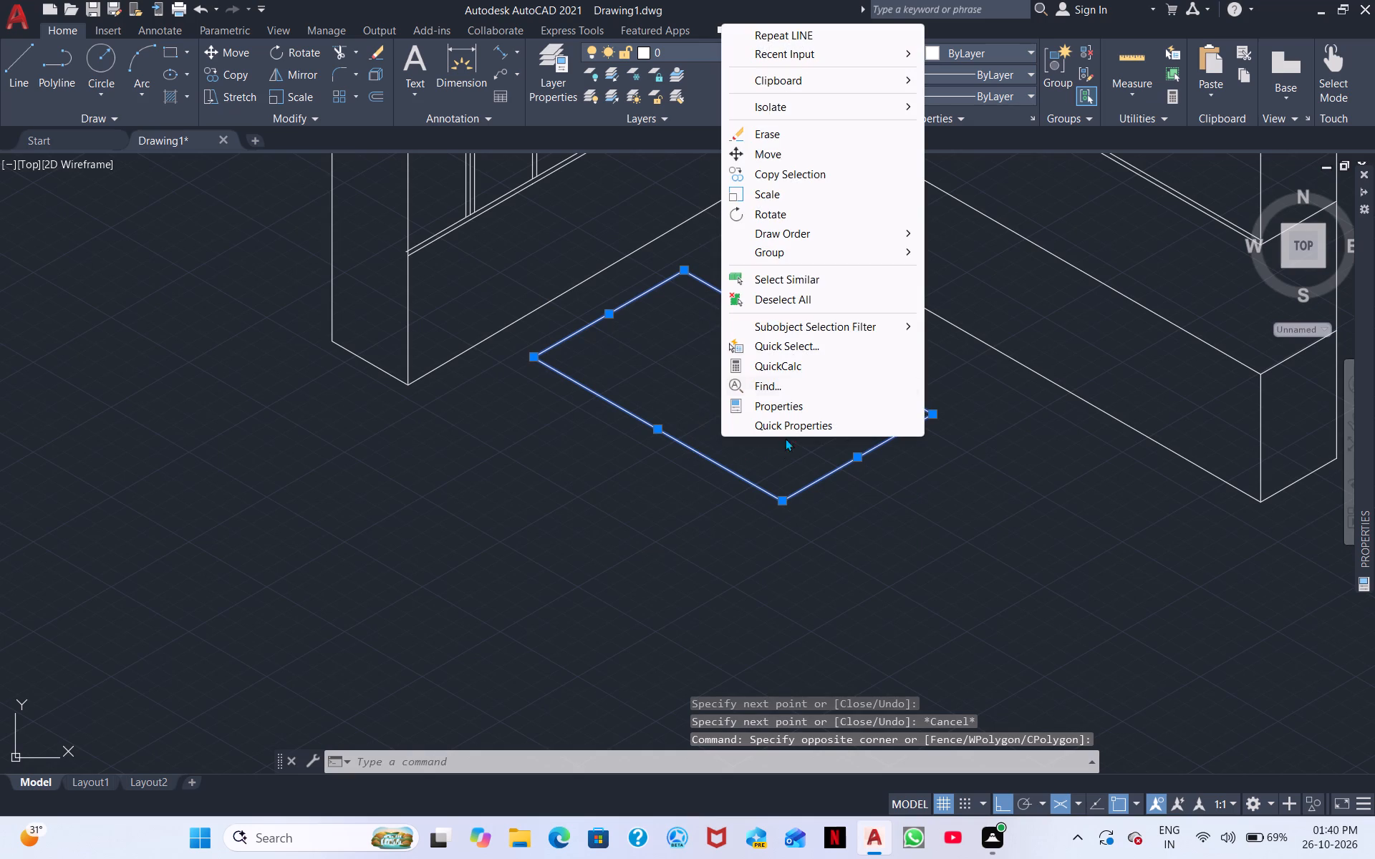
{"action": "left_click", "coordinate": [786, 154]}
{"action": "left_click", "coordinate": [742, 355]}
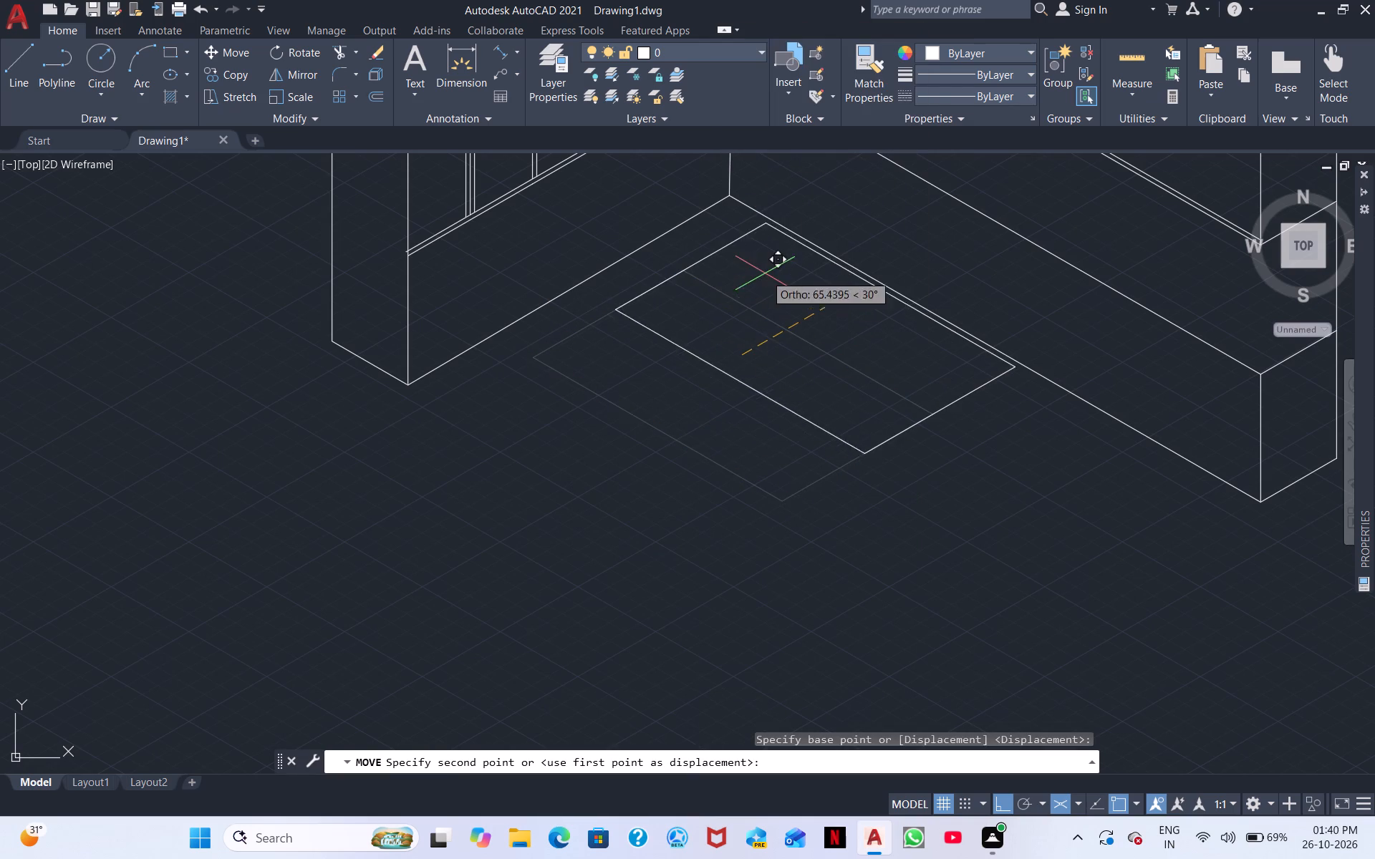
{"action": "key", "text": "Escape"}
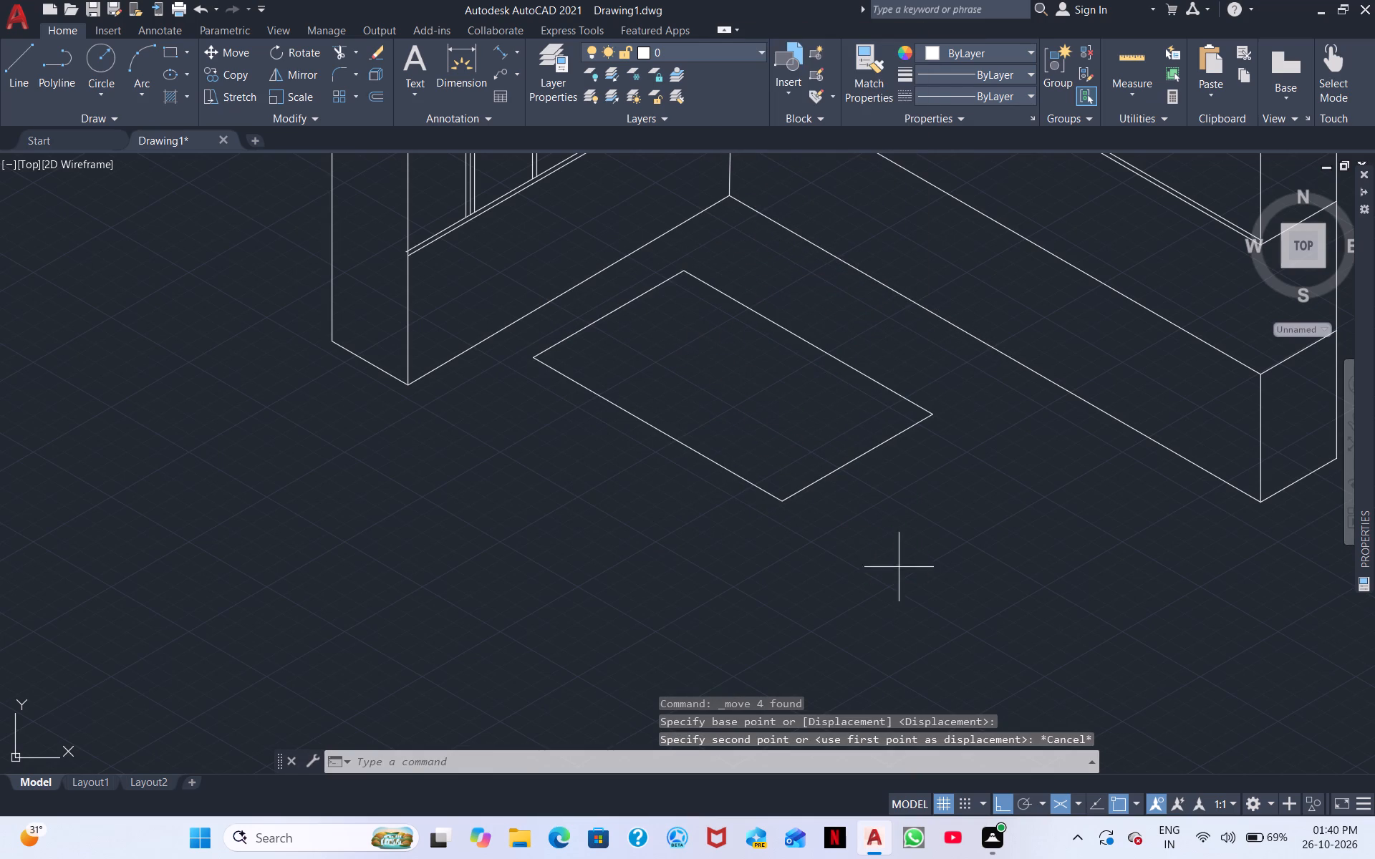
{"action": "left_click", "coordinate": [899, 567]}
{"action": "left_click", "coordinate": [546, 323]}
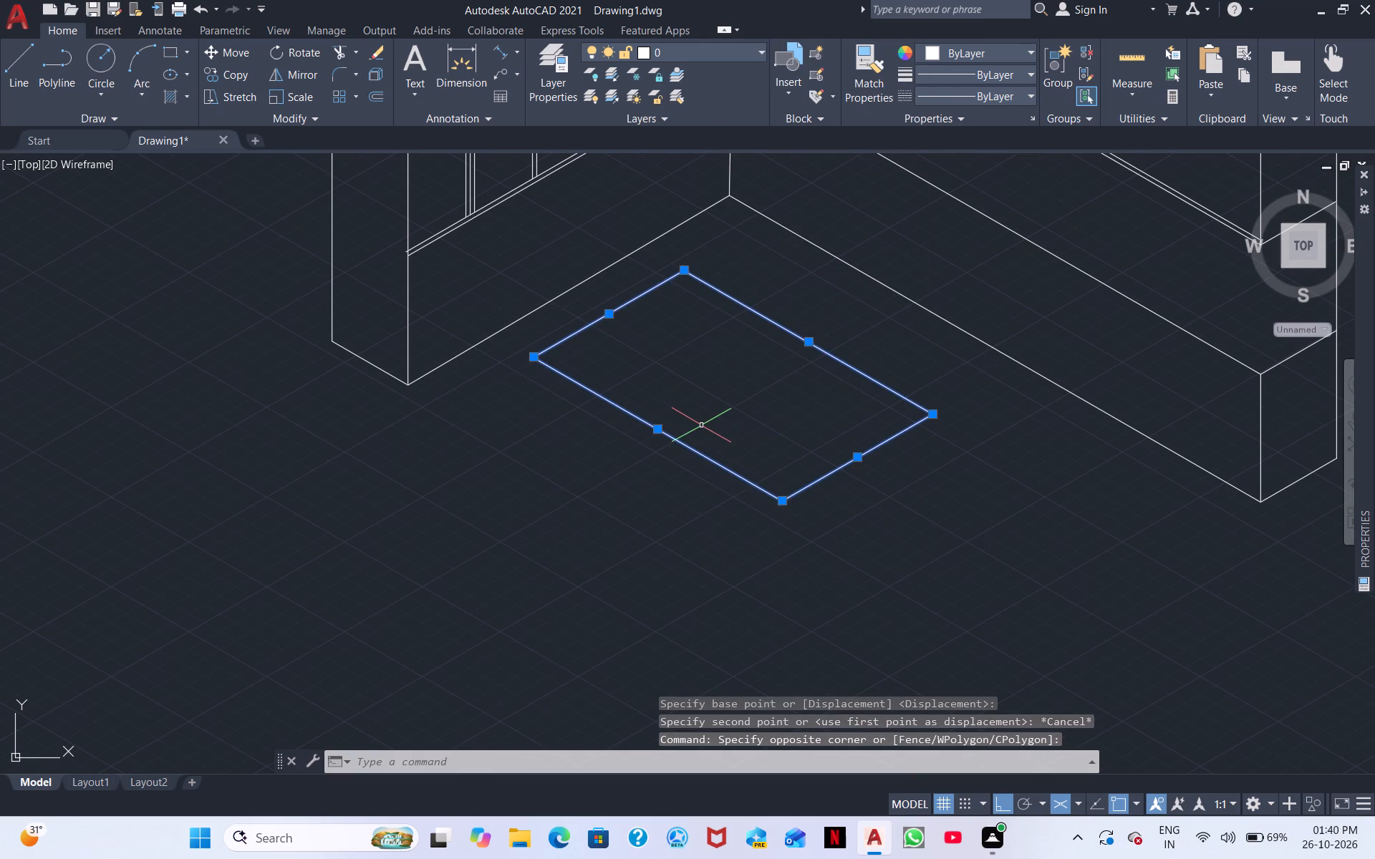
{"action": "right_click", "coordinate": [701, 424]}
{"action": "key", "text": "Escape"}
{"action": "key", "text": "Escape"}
Draw a vertical line of 100 down from the floor outline's front corner, using the right isoplane.
{"action": "middle_click_drag", "start_coordinate": [771, 530], "coordinate": [693, 365]}
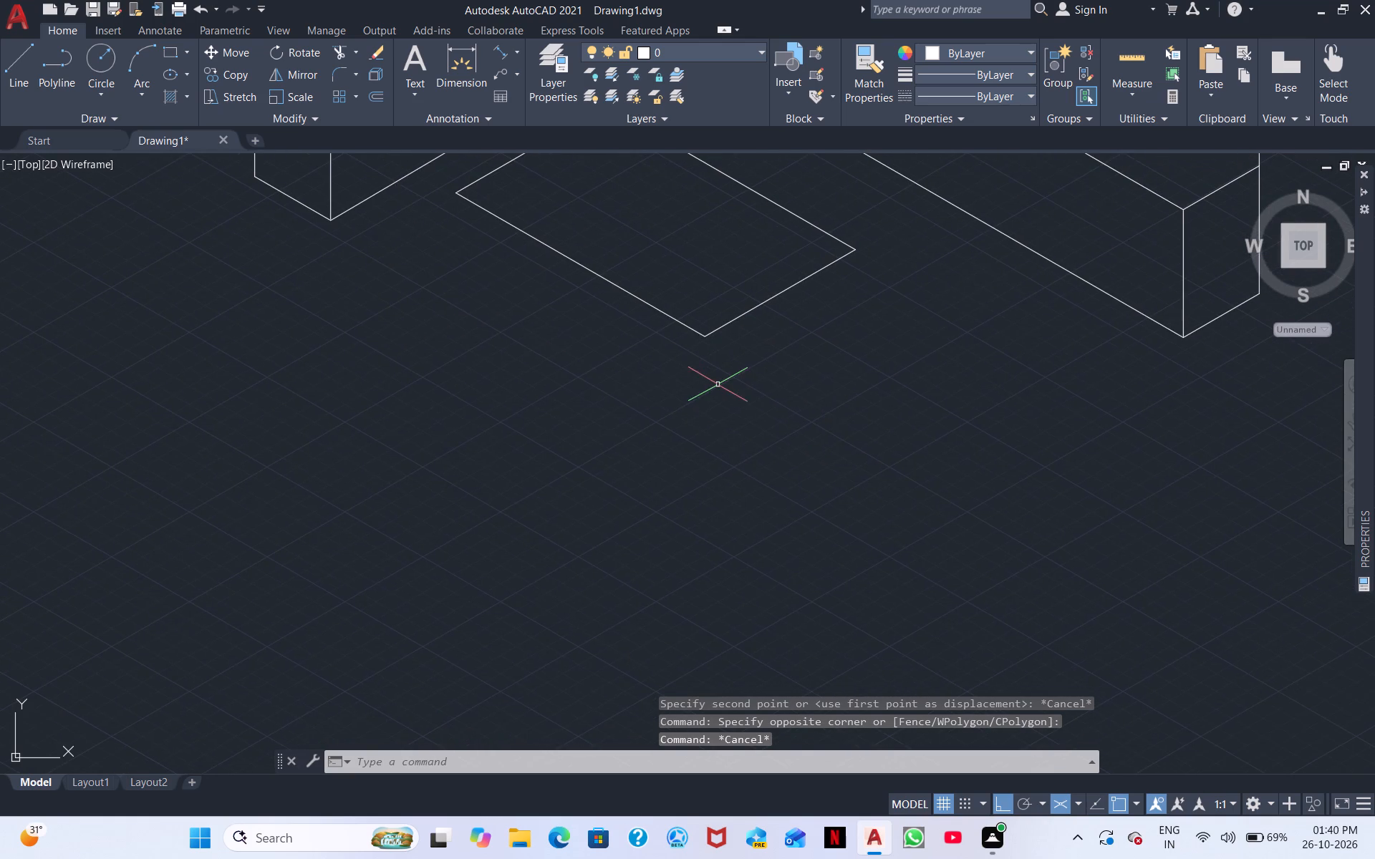
{"action": "right_click", "coordinate": [894, 498]}
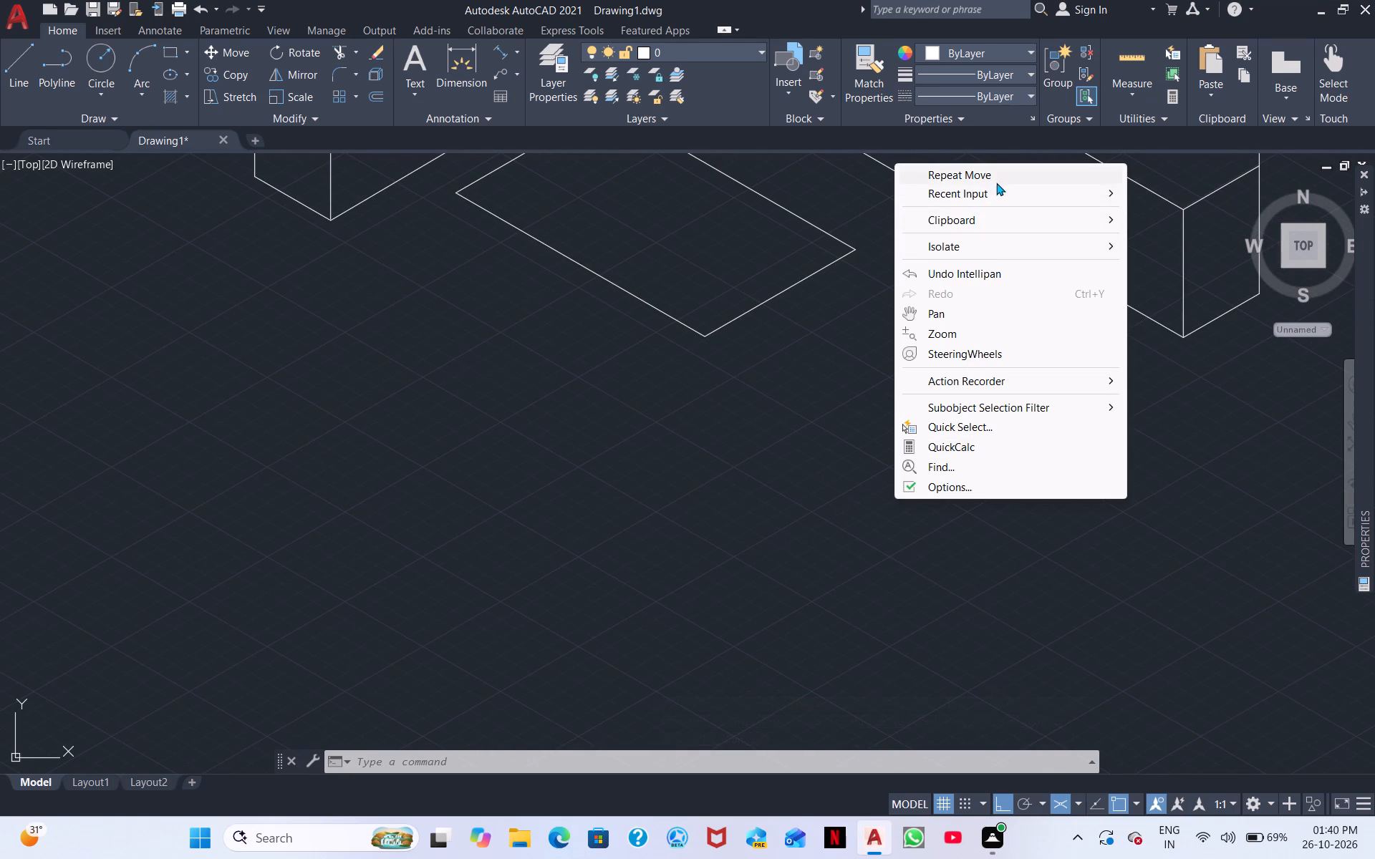
{"action": "left_click", "coordinate": [1018, 188]}
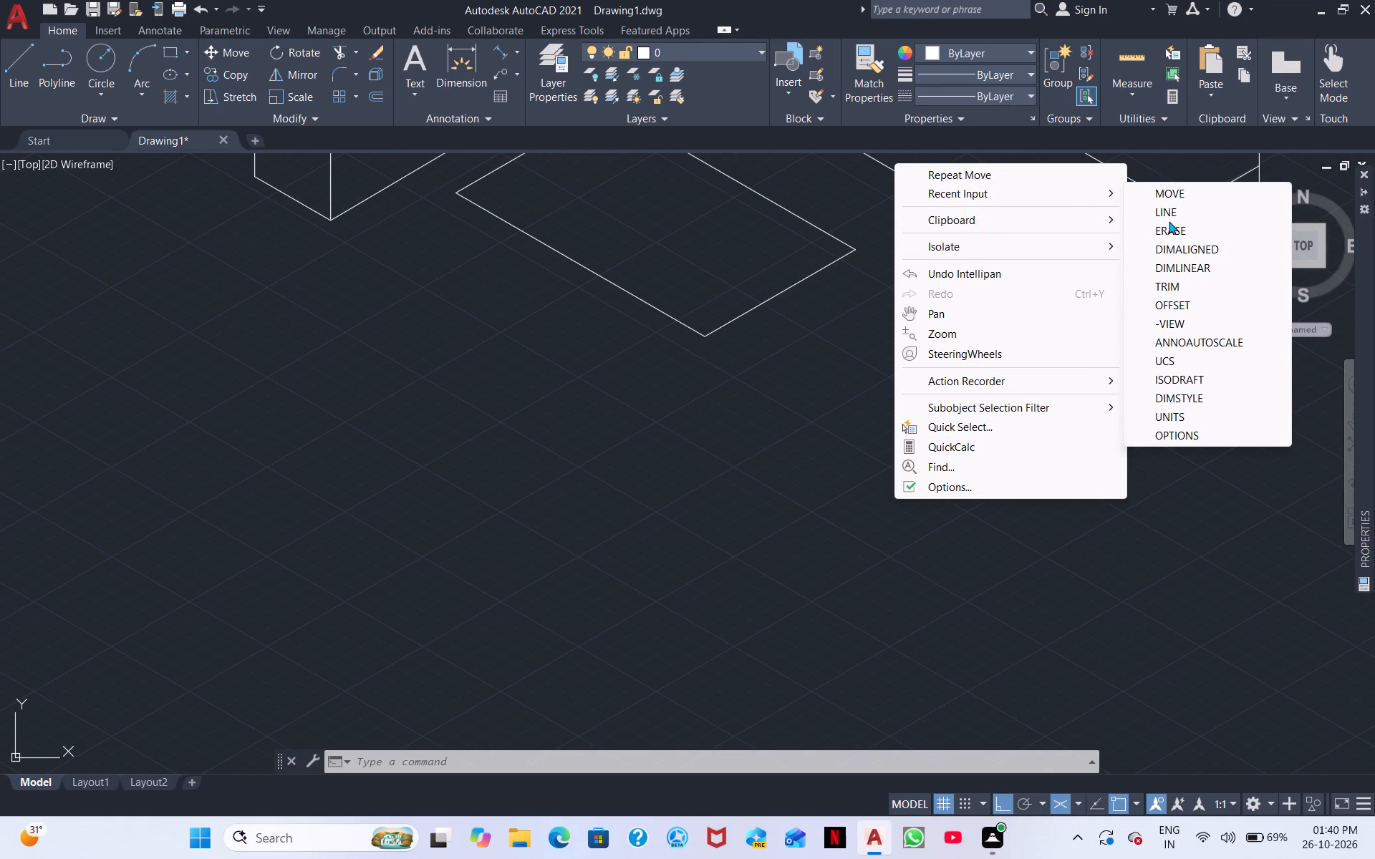
{"action": "left_click", "coordinate": [1172, 211]}
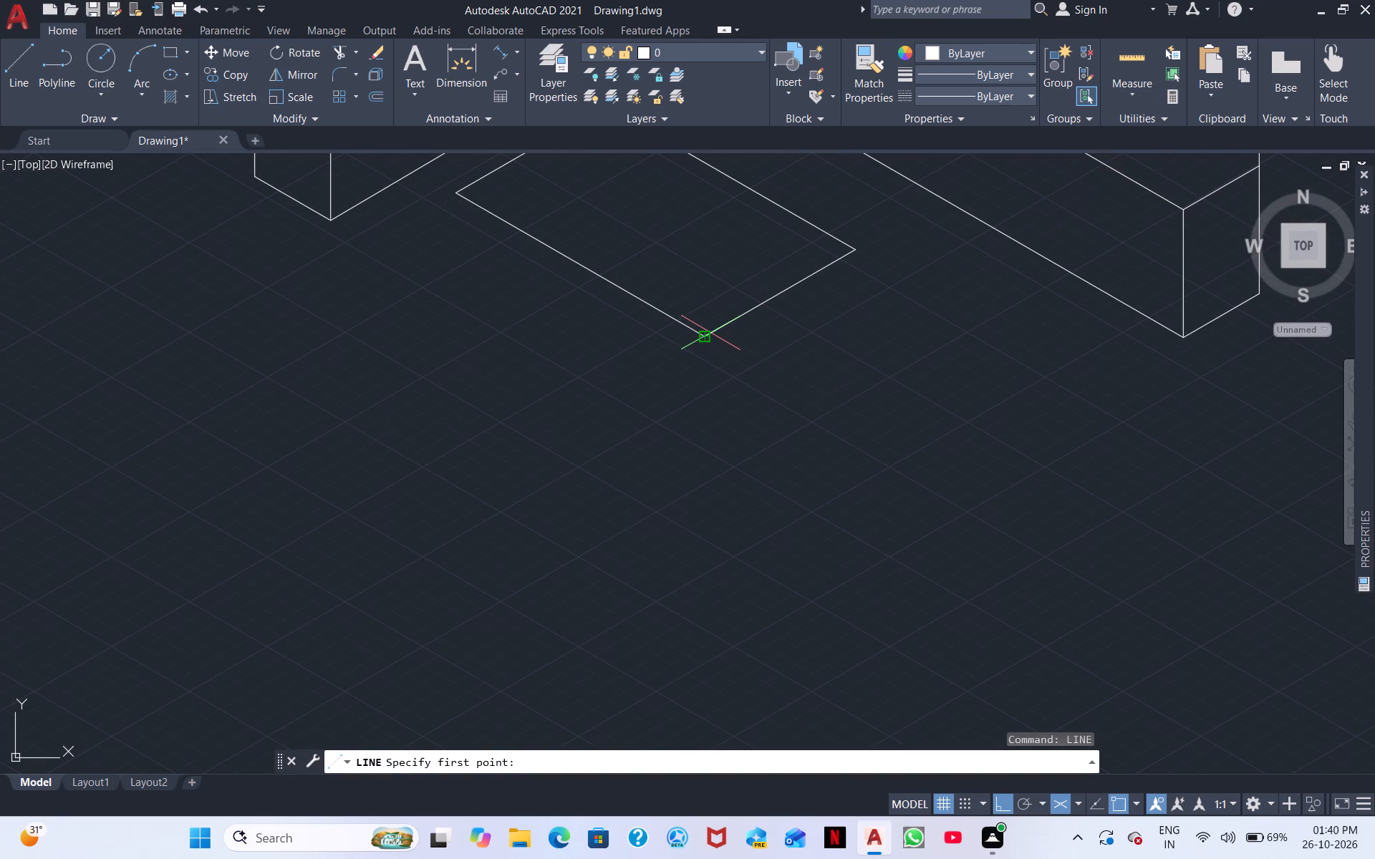
{"action": "left_click", "coordinate": [710, 333]}
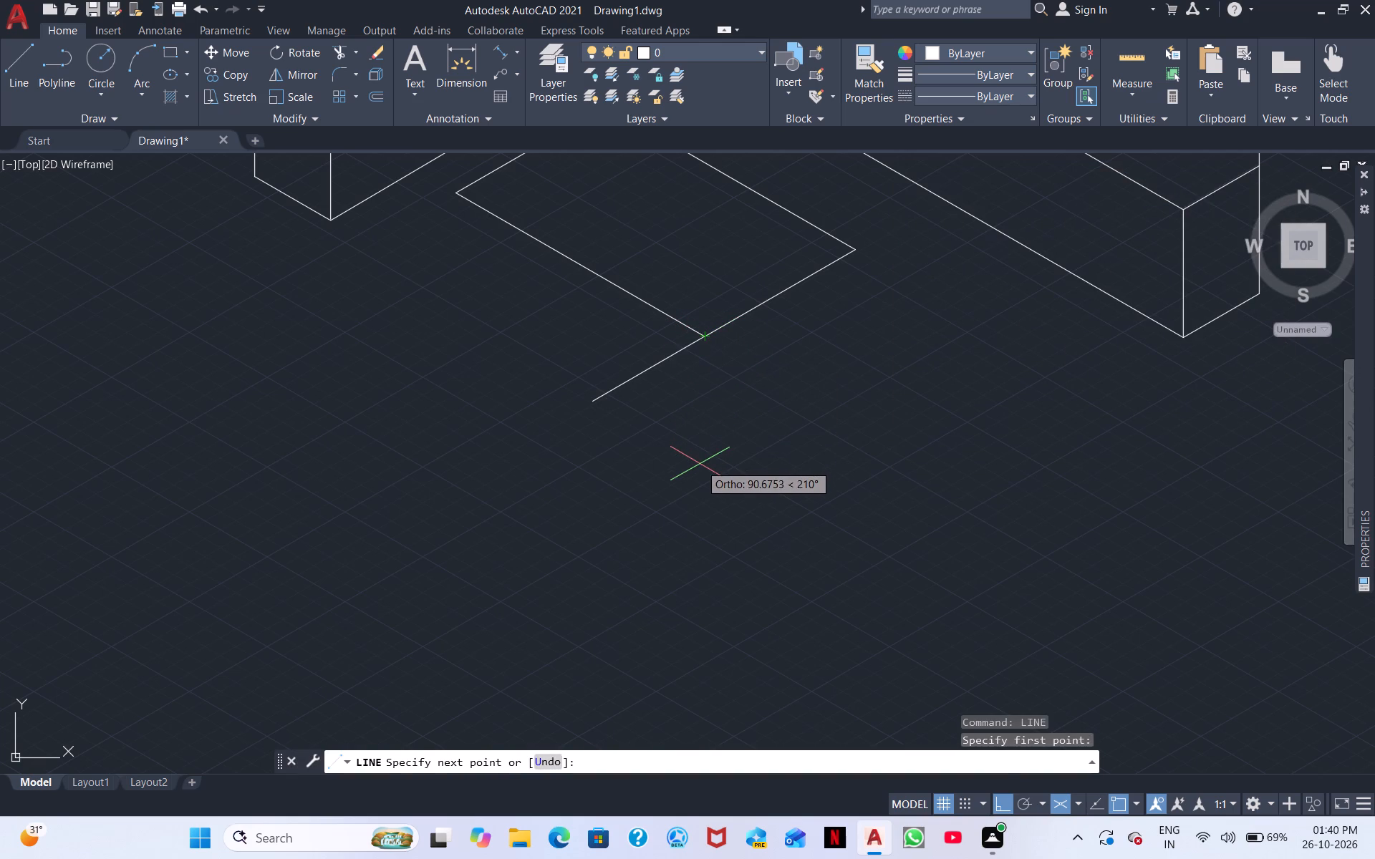
{"action": "key", "text": "F5"}
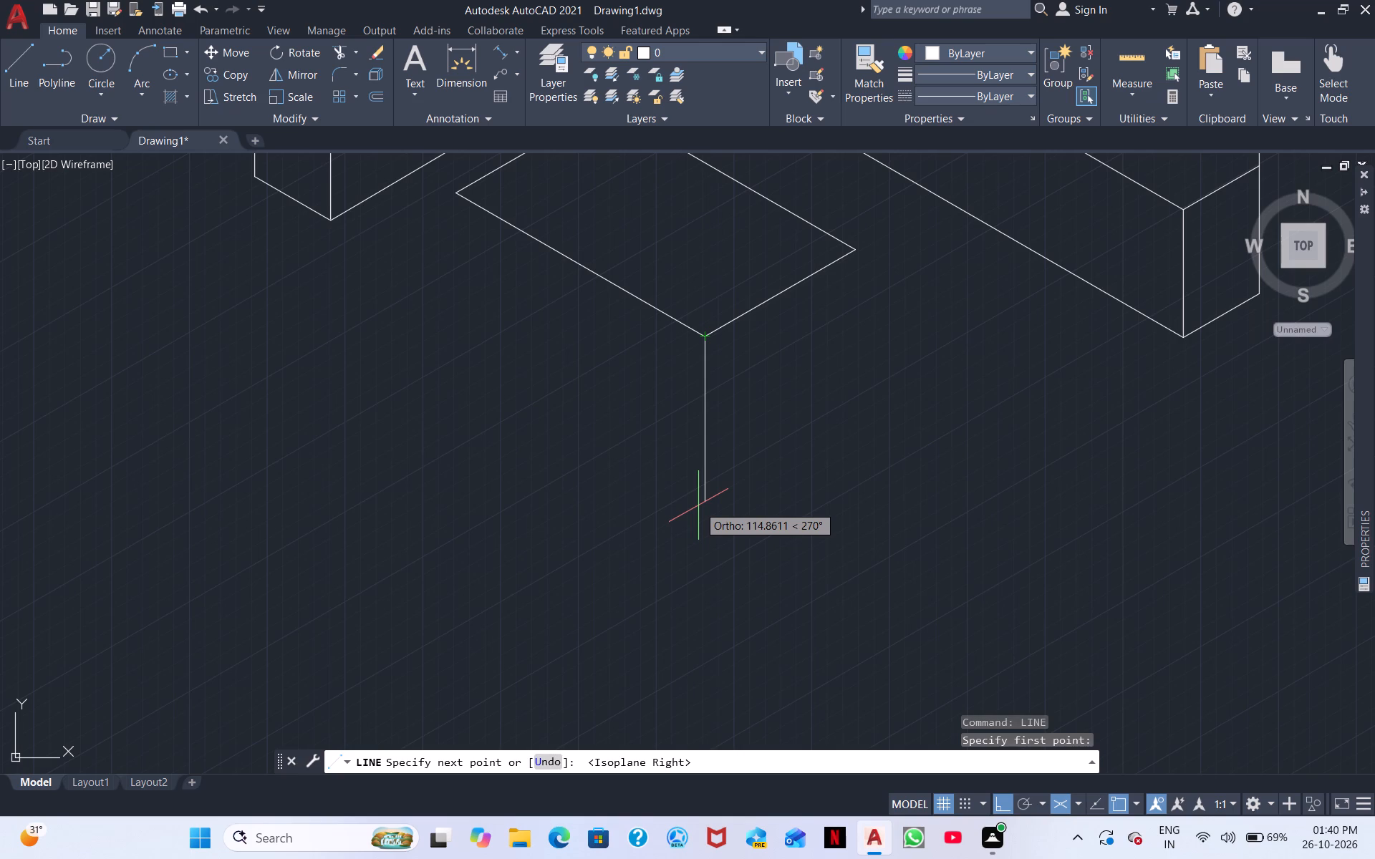
{"action": "type", "text": "100"}
{"action": "key", "text": "Return"}
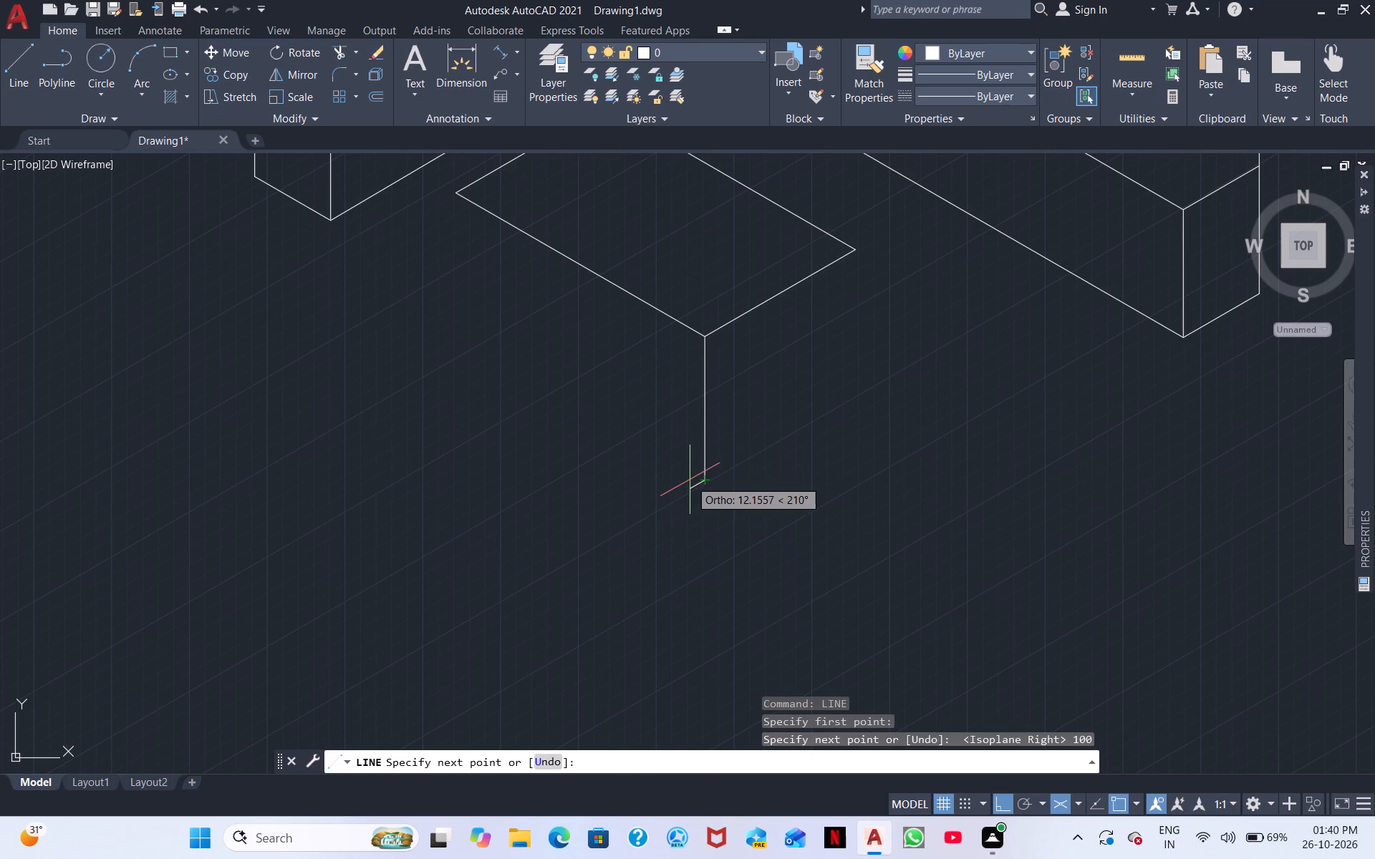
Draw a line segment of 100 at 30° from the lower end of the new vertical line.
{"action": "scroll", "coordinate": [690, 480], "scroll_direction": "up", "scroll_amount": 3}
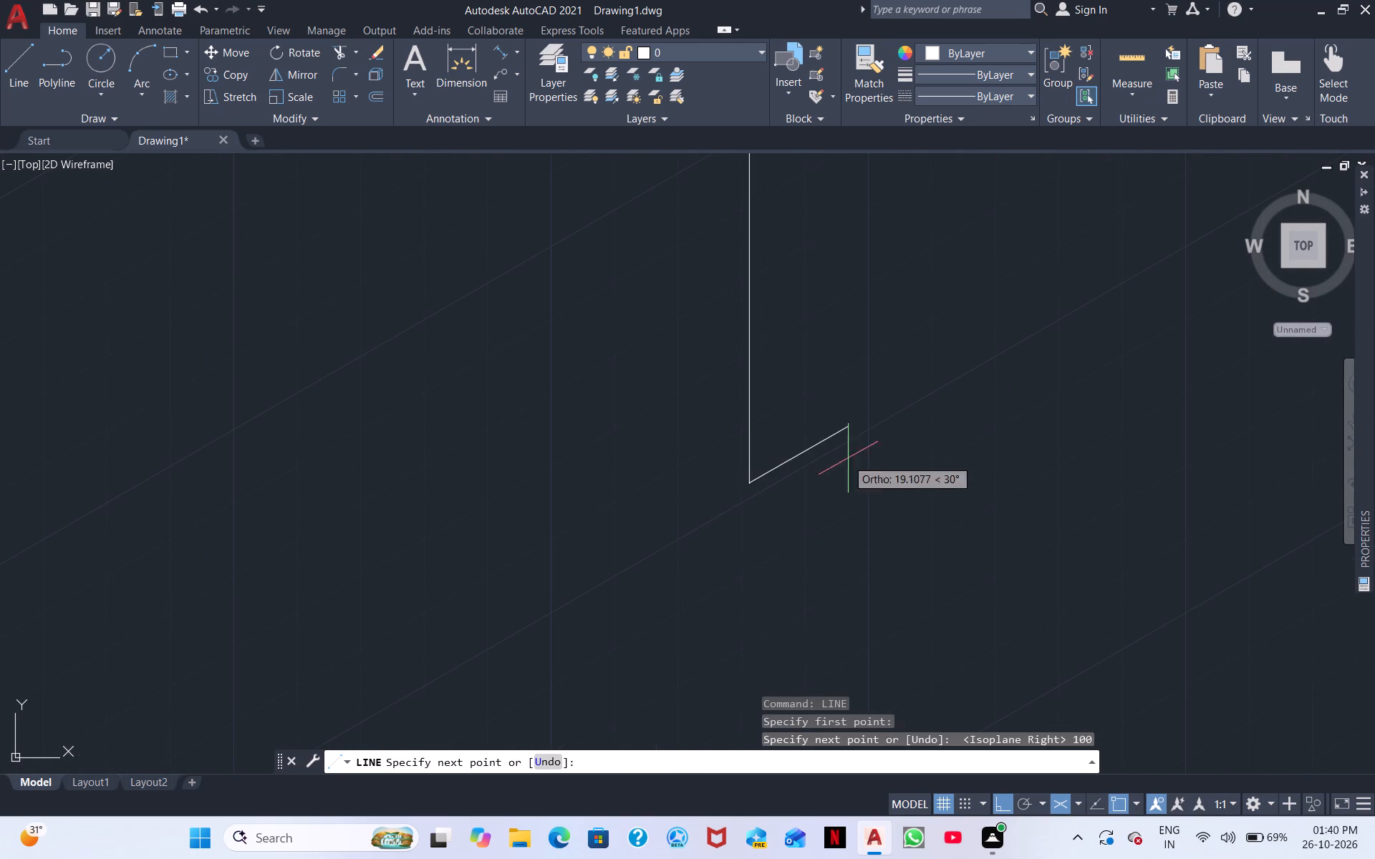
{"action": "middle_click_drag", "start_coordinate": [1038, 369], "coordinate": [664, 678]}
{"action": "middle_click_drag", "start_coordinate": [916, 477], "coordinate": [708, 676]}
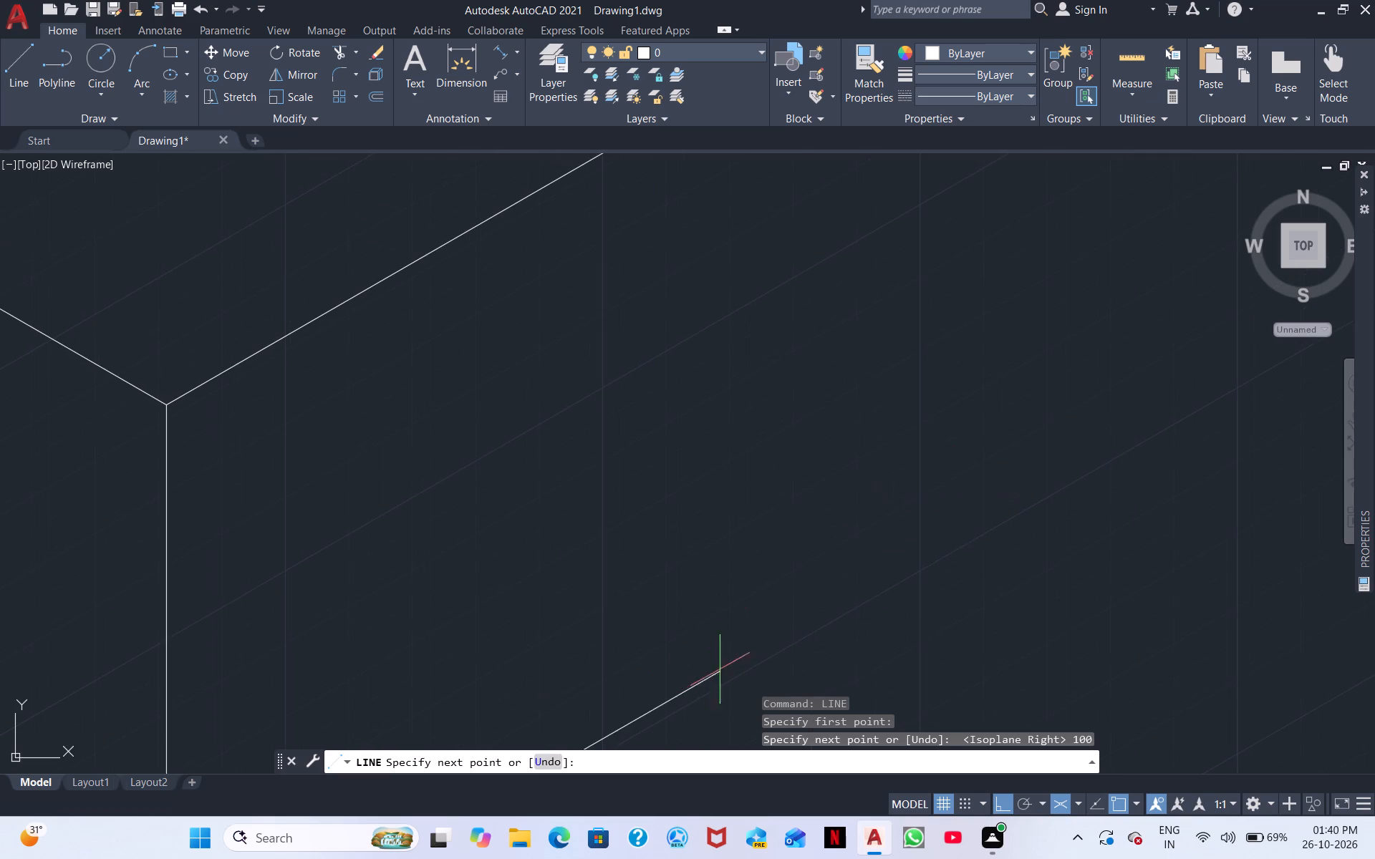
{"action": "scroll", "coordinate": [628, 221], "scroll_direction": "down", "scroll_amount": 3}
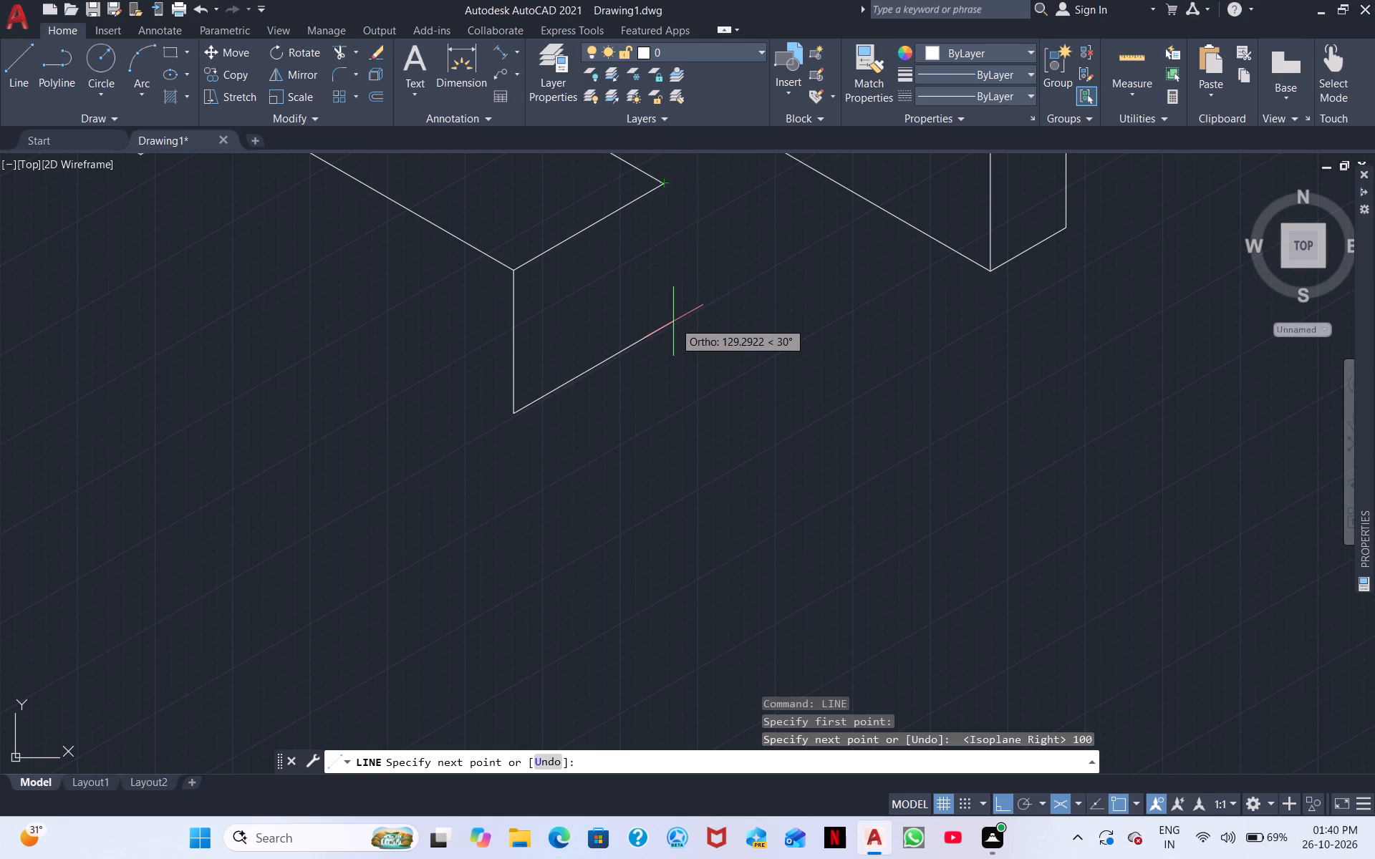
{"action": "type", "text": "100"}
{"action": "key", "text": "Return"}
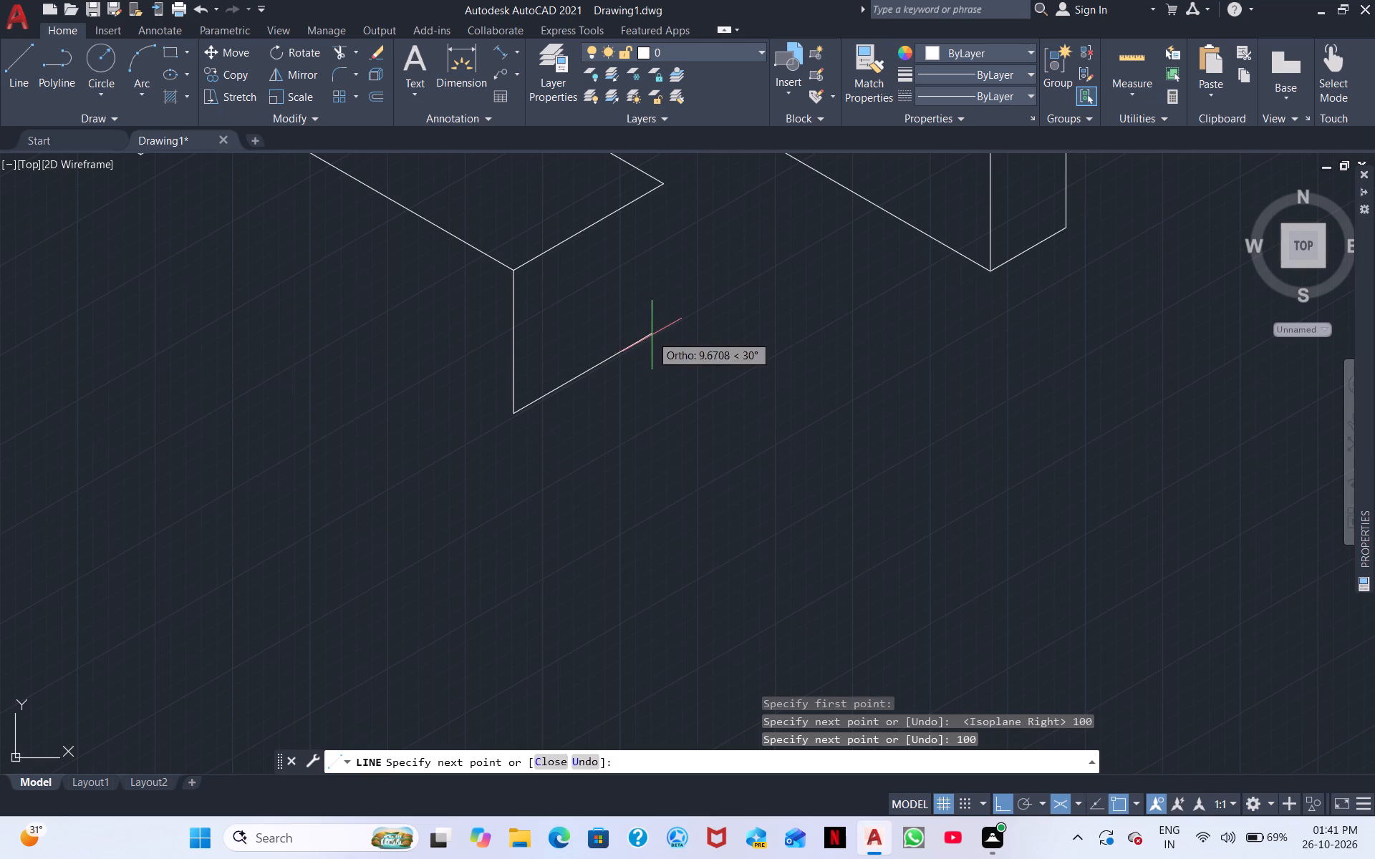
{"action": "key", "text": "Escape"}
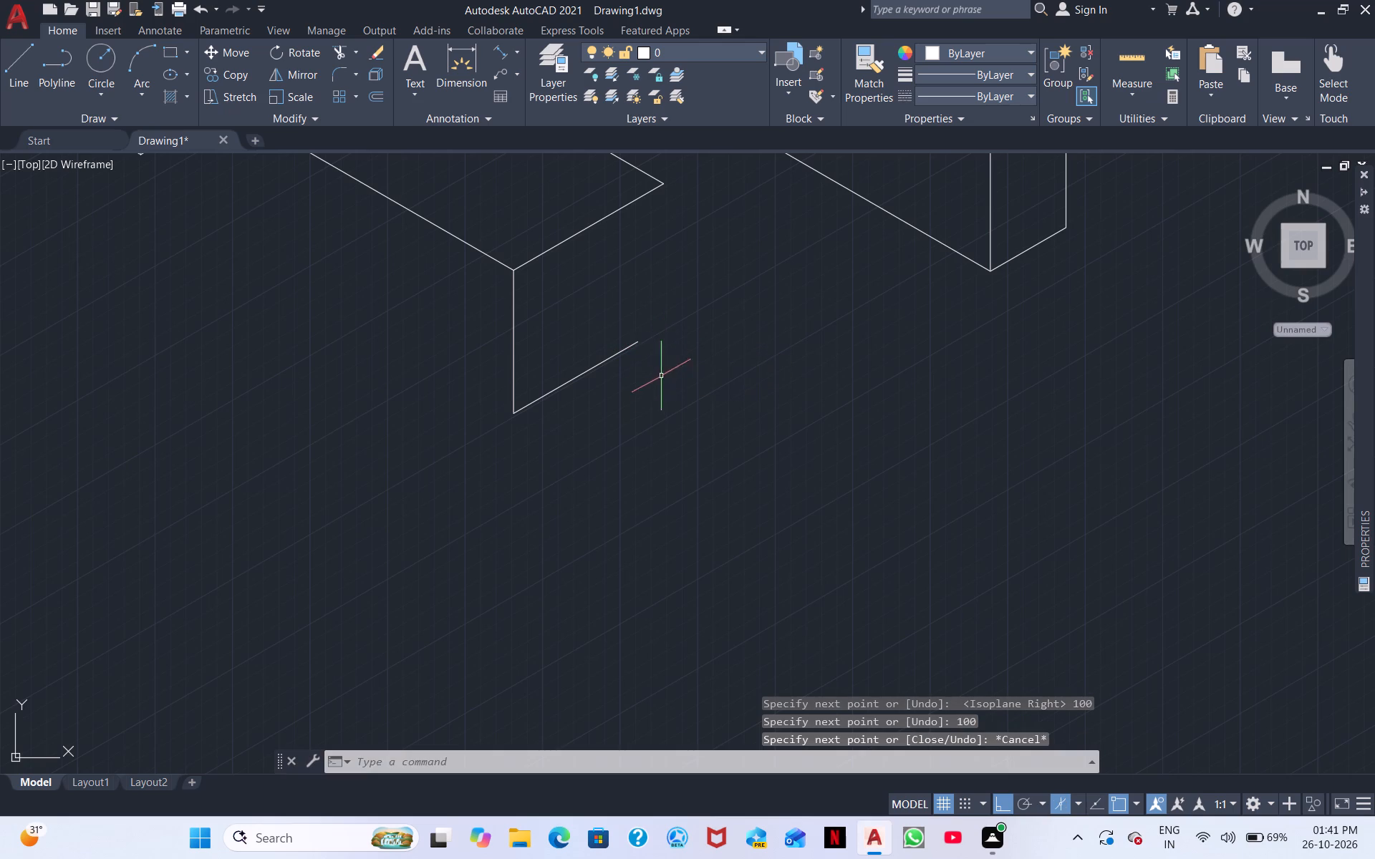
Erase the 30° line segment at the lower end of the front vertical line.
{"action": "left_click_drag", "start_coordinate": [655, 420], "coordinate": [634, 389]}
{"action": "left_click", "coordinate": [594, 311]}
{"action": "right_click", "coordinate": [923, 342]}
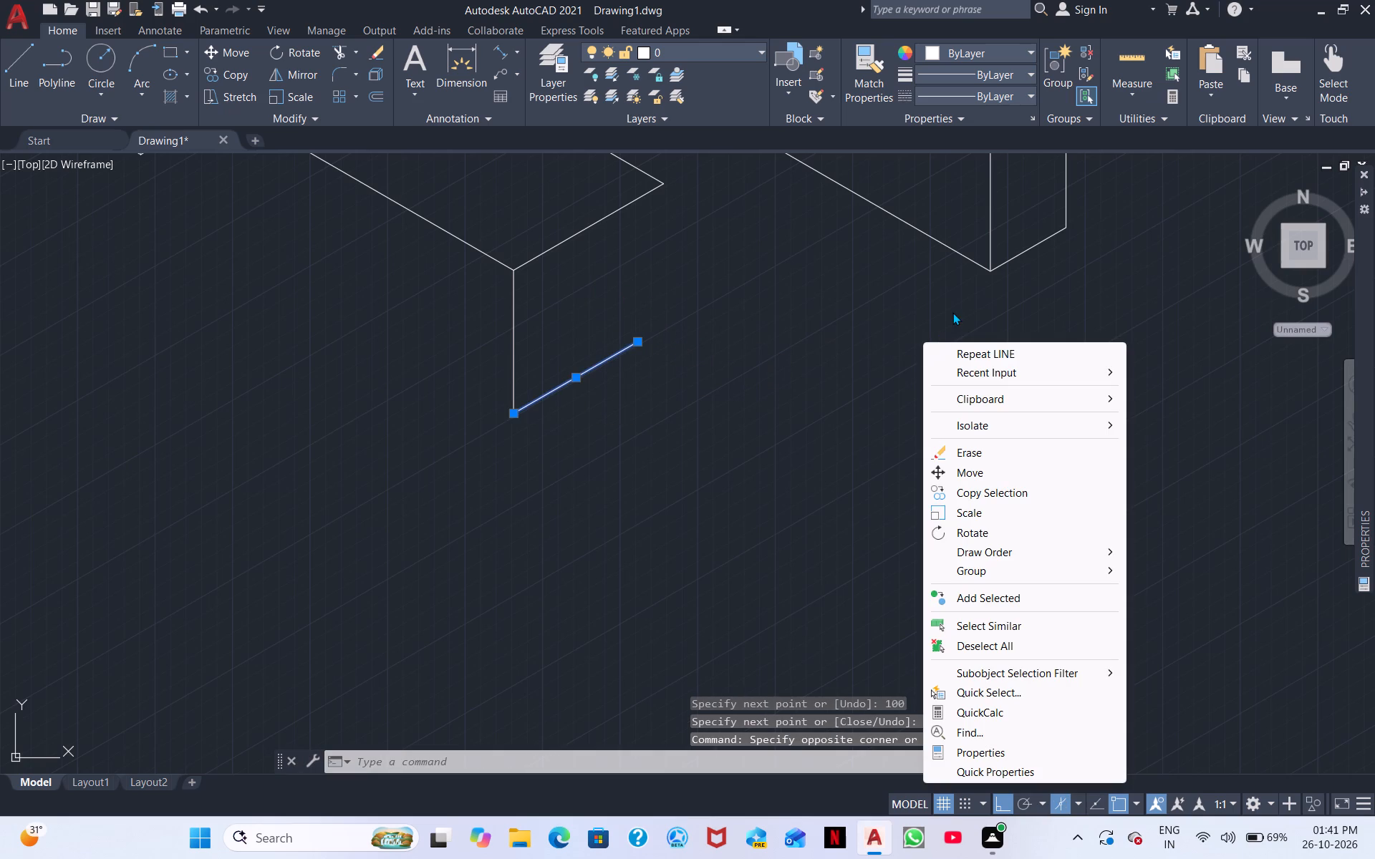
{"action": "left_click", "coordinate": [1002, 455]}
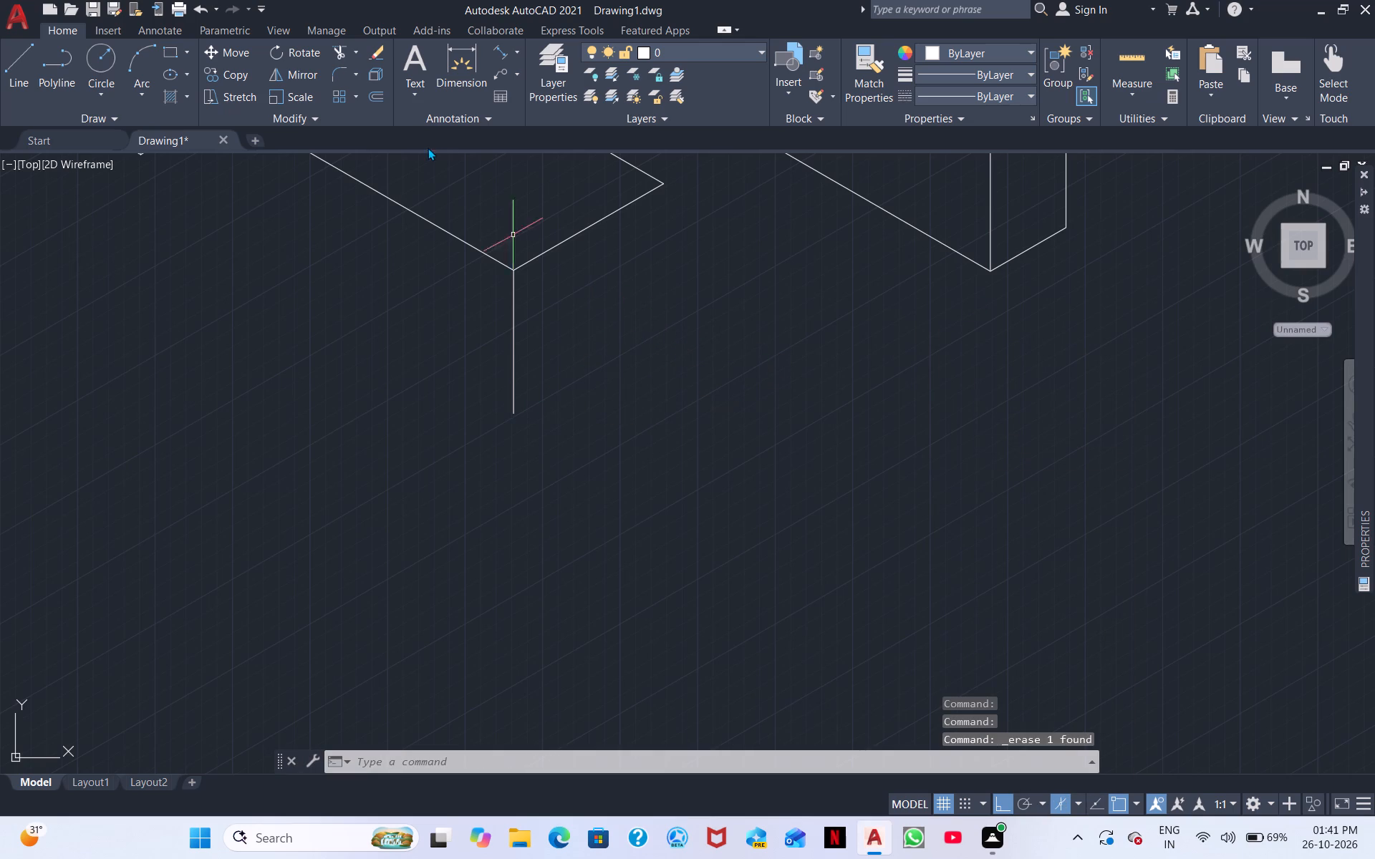
Draw a 121 line at 30° from the front vertical's lower end and continue it up to the outline's right corner.
{"action": "left_click", "coordinate": [12, 68]}
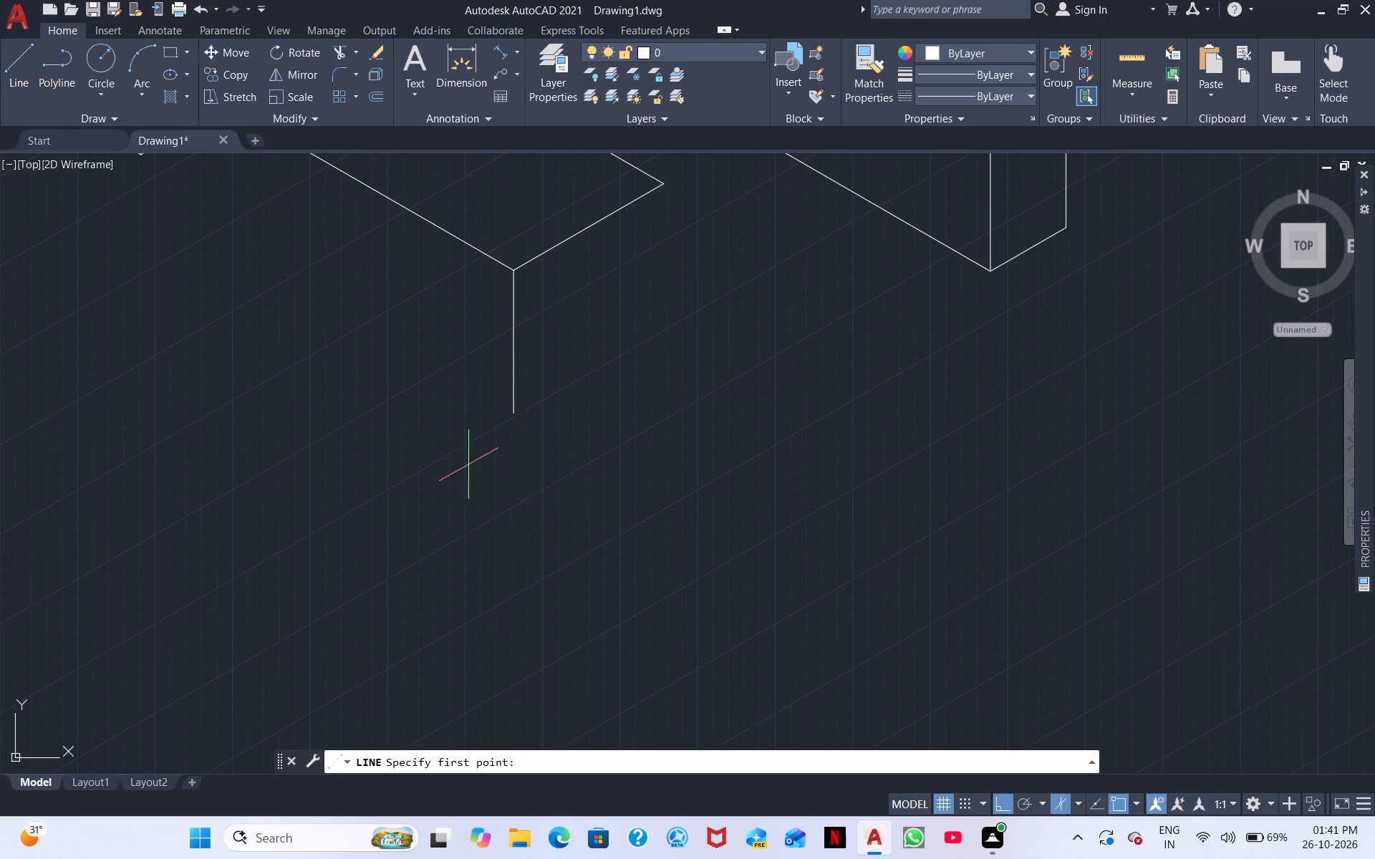
{"action": "left_click", "coordinate": [511, 417]}
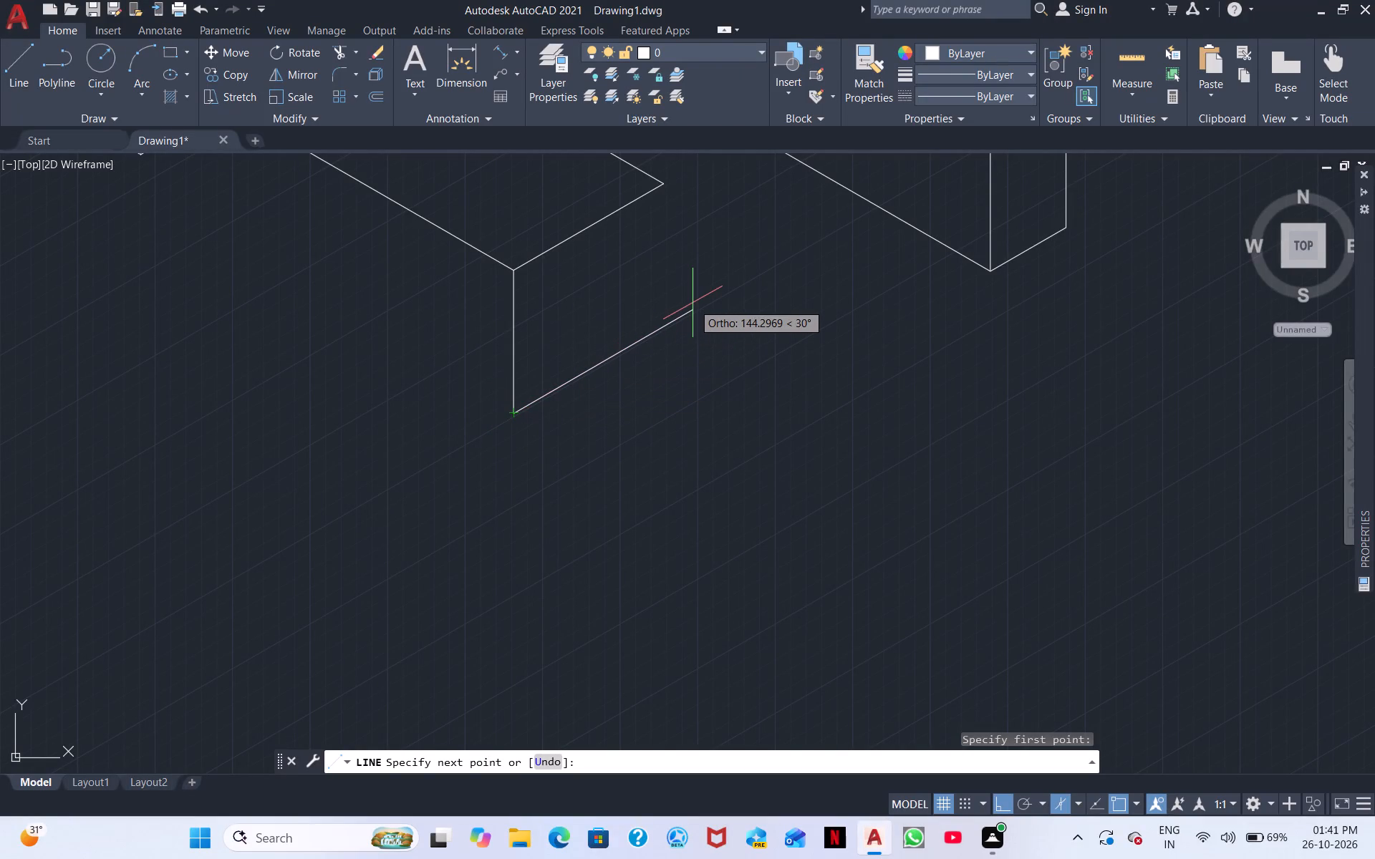
{"action": "type", "text": "121"}
{"action": "key", "text": "Return"}
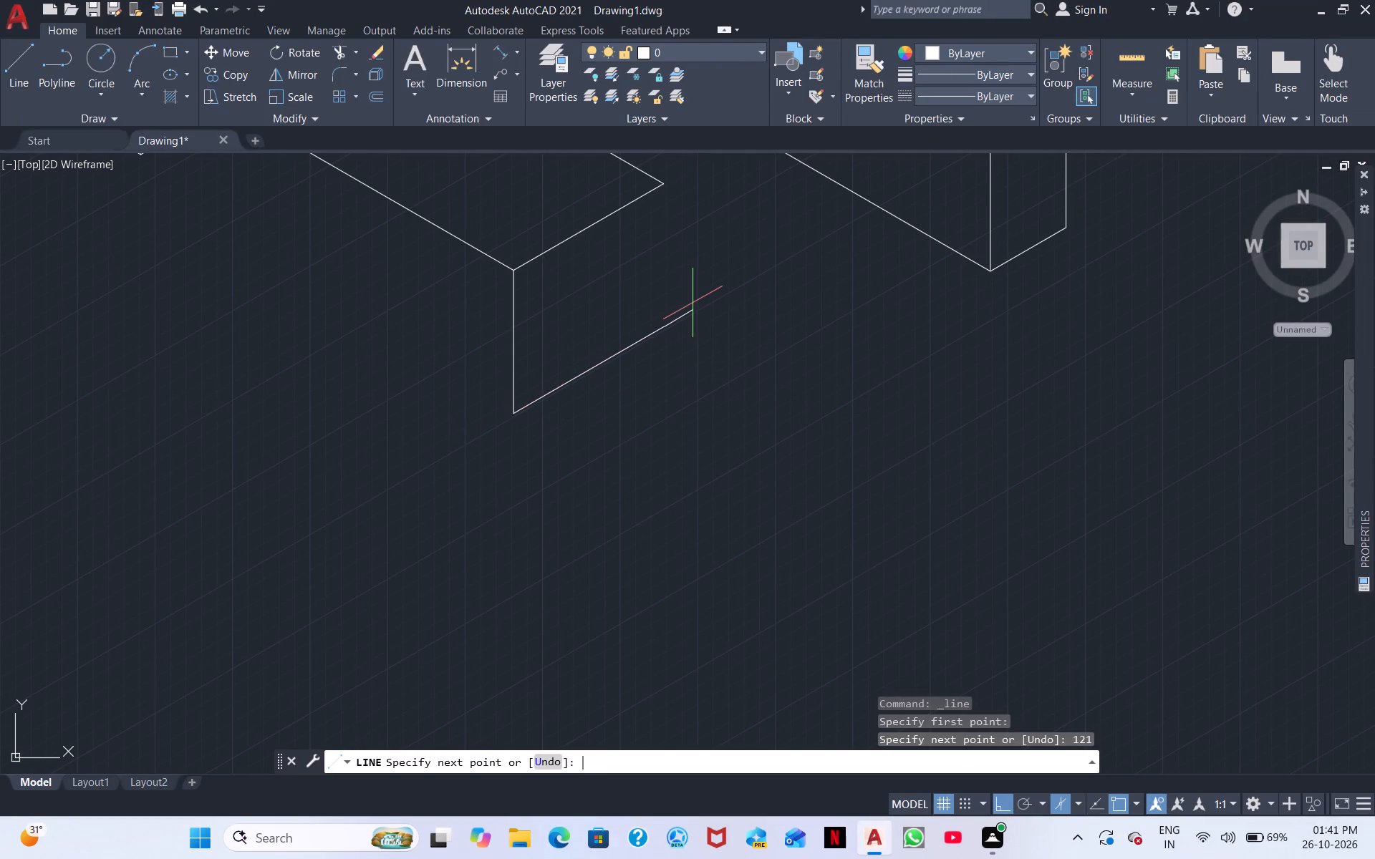
{"action": "left_click", "coordinate": [668, 185]}
{"action": "key", "text": "Escape"}
Draw a 100 vertical line down from the outline's left corner, continued at 30° up to the outline's front-left edge.
{"action": "scroll", "coordinate": [694, 266], "scroll_direction": "down", "scroll_amount": 3}
{"action": "scroll", "coordinate": [579, 273], "scroll_direction": "up", "scroll_amount": 2}
{"action": "middle_click_drag", "start_coordinate": [596, 277], "coordinate": [652, 426]}
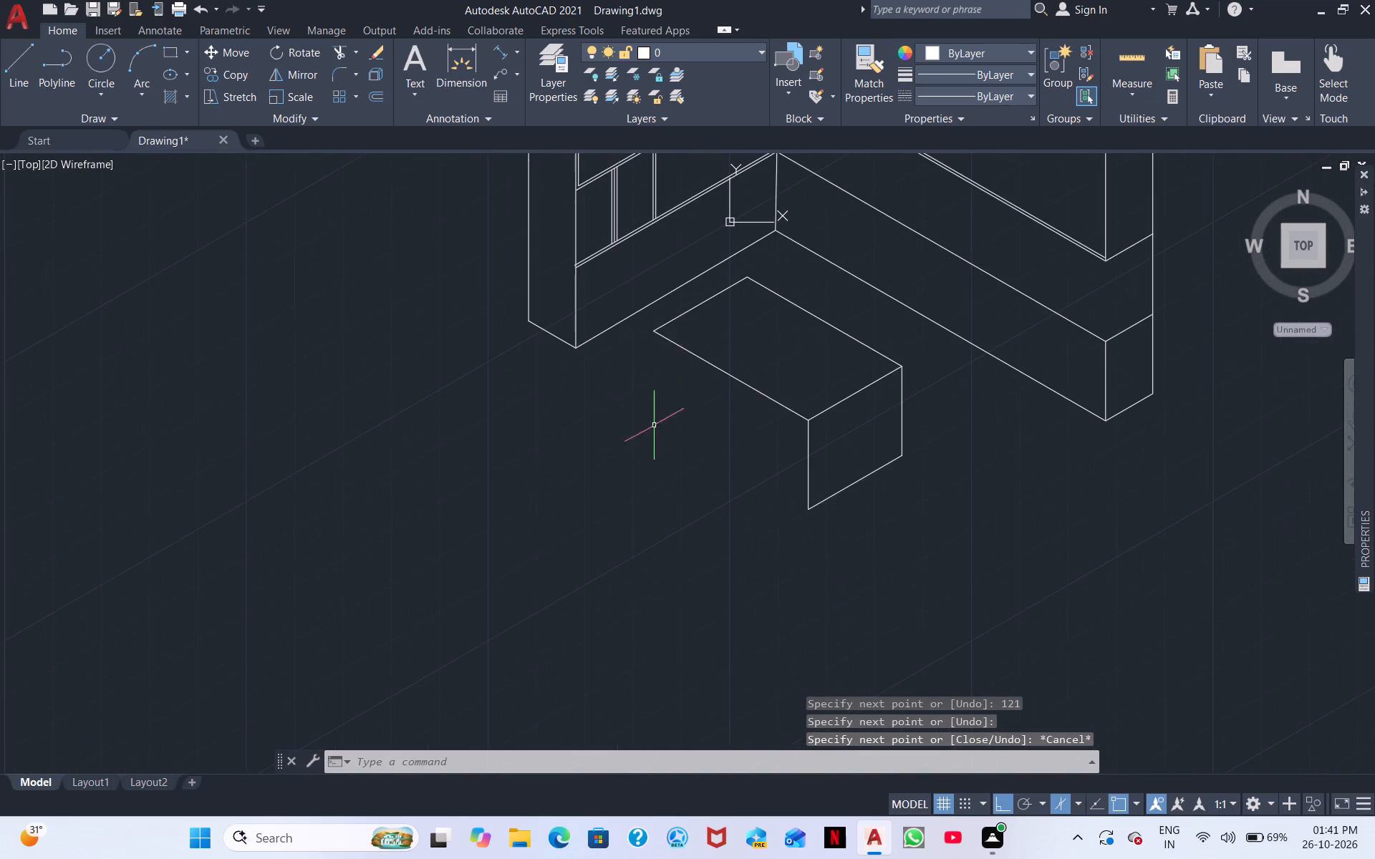
{"action": "right_click", "coordinate": [636, 396]}
{"action": "left_click", "coordinate": [695, 410]}
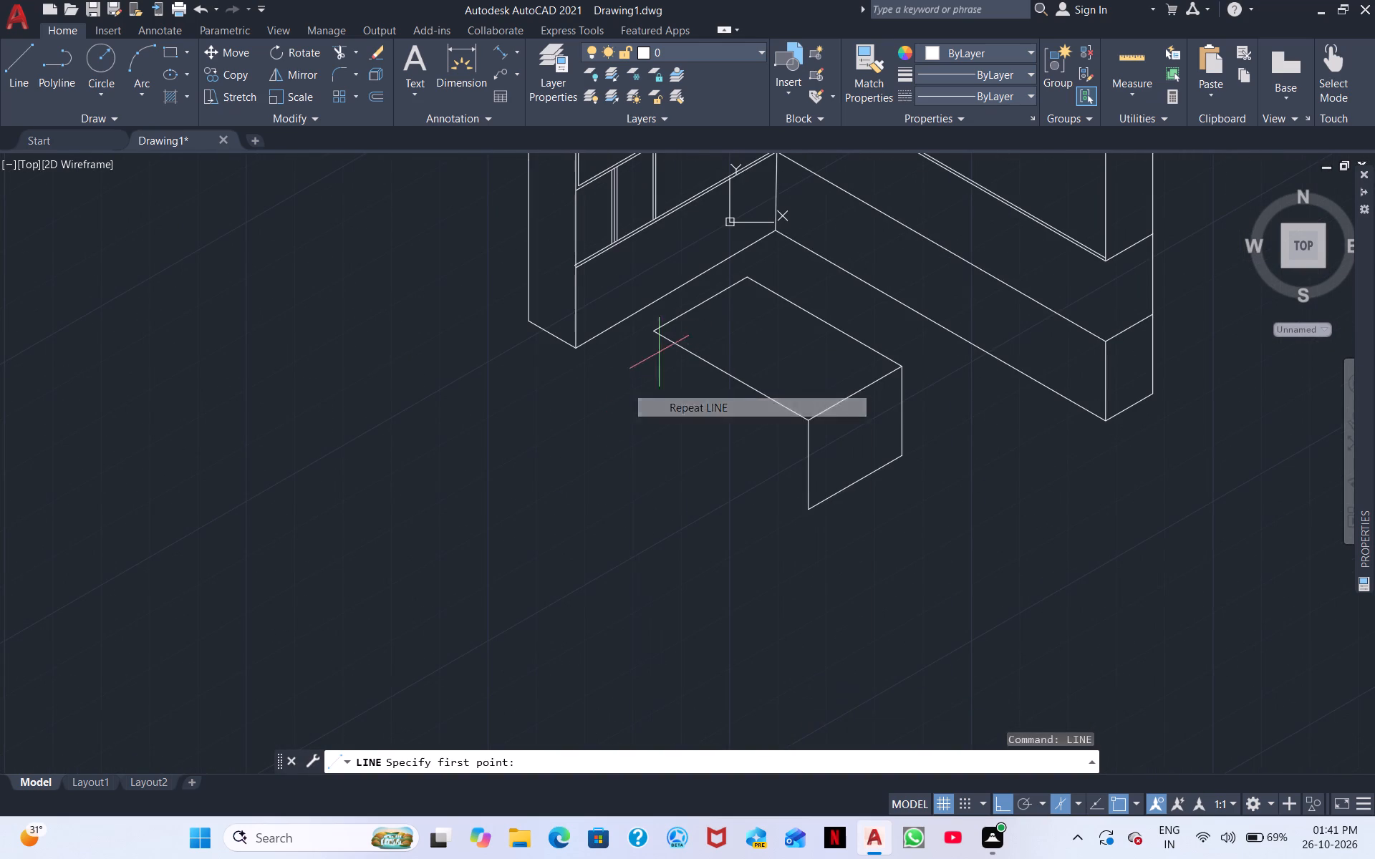
{"action": "left_click", "coordinate": [657, 336]}
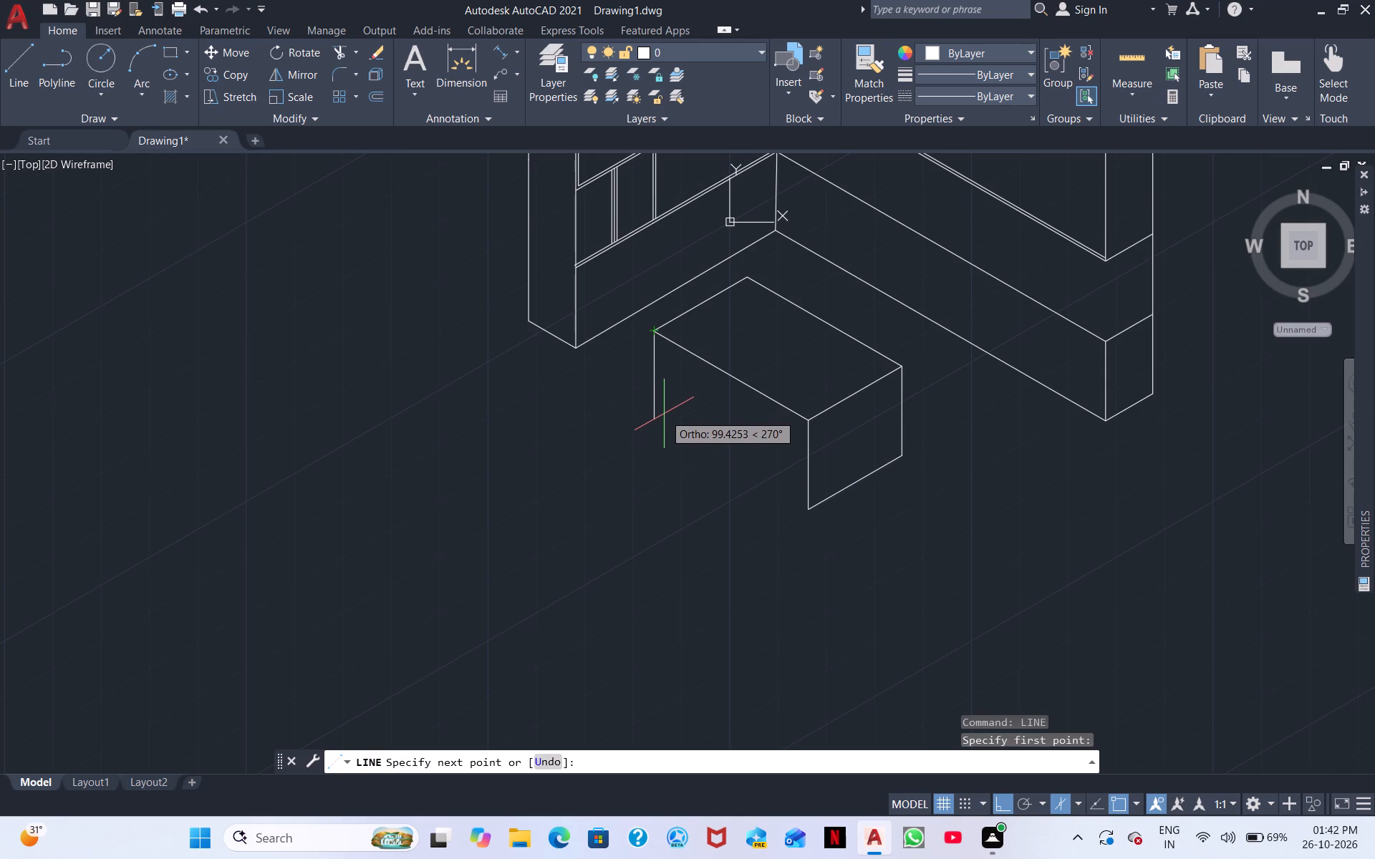
{"action": "type", "text": "100"}
{"action": "key", "text": "Return"}
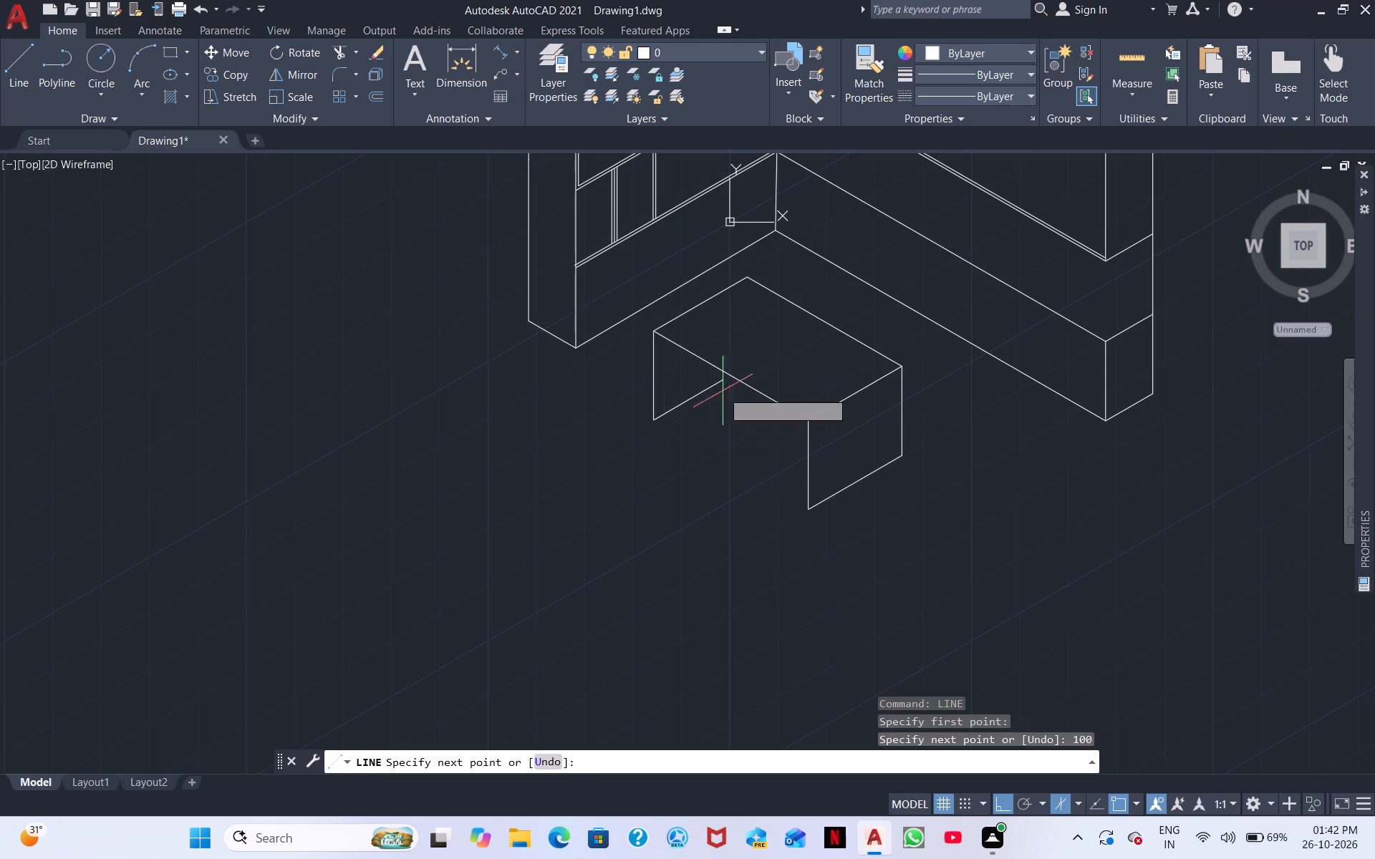
{"action": "left_click", "coordinate": [728, 381]}
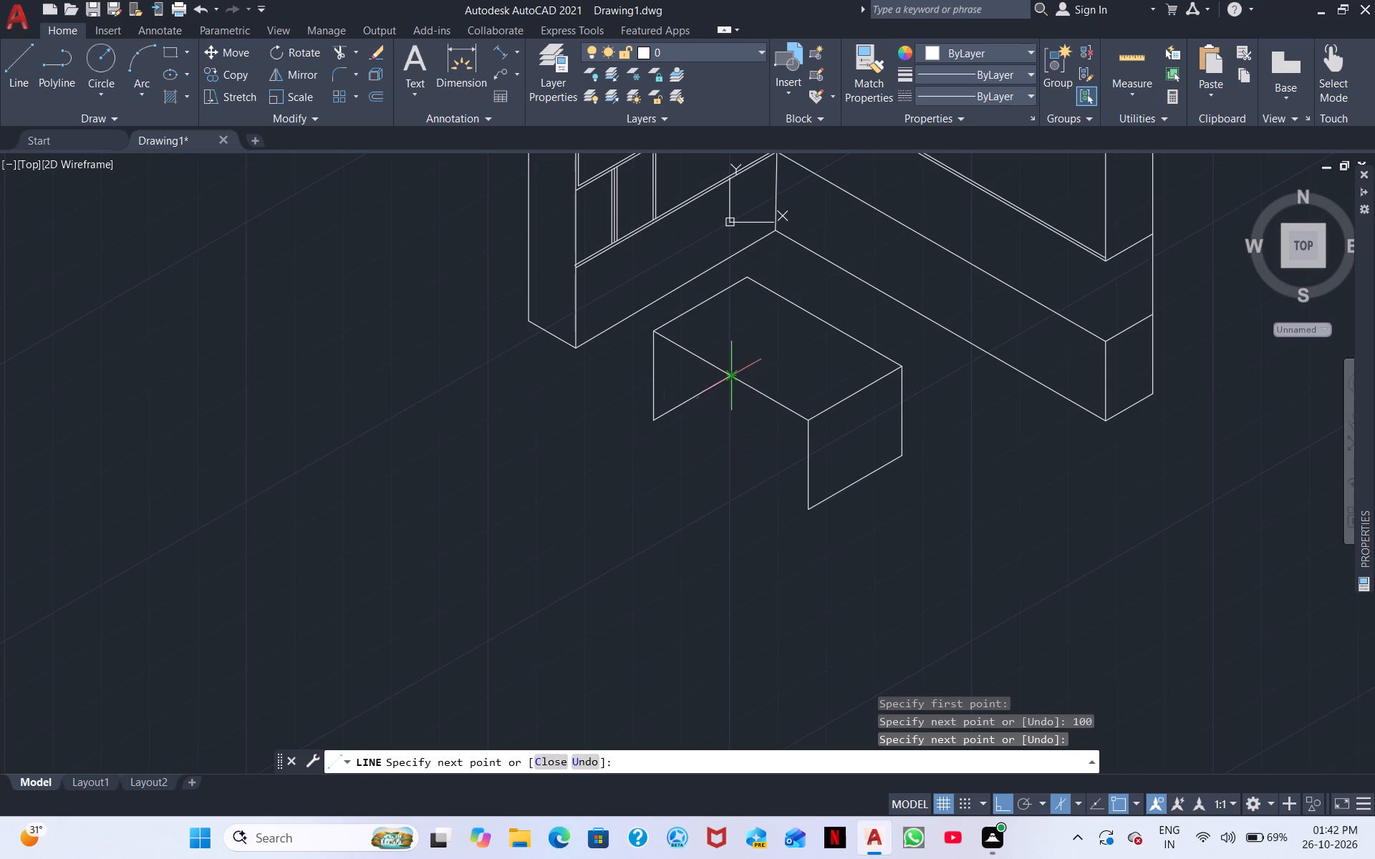
{"action": "right_click", "coordinate": [719, 442]}
{"action": "left_click", "coordinate": [776, 454]}
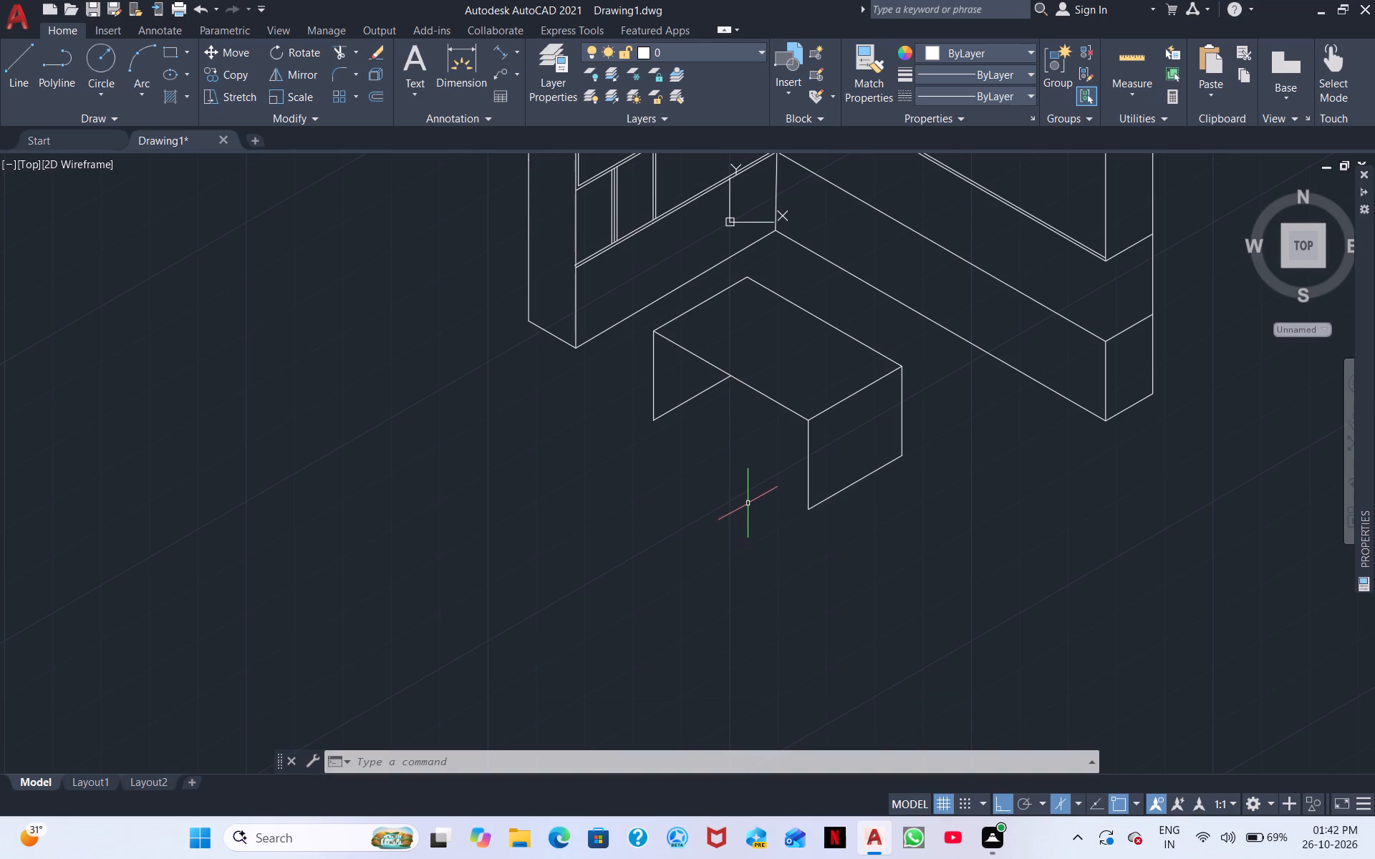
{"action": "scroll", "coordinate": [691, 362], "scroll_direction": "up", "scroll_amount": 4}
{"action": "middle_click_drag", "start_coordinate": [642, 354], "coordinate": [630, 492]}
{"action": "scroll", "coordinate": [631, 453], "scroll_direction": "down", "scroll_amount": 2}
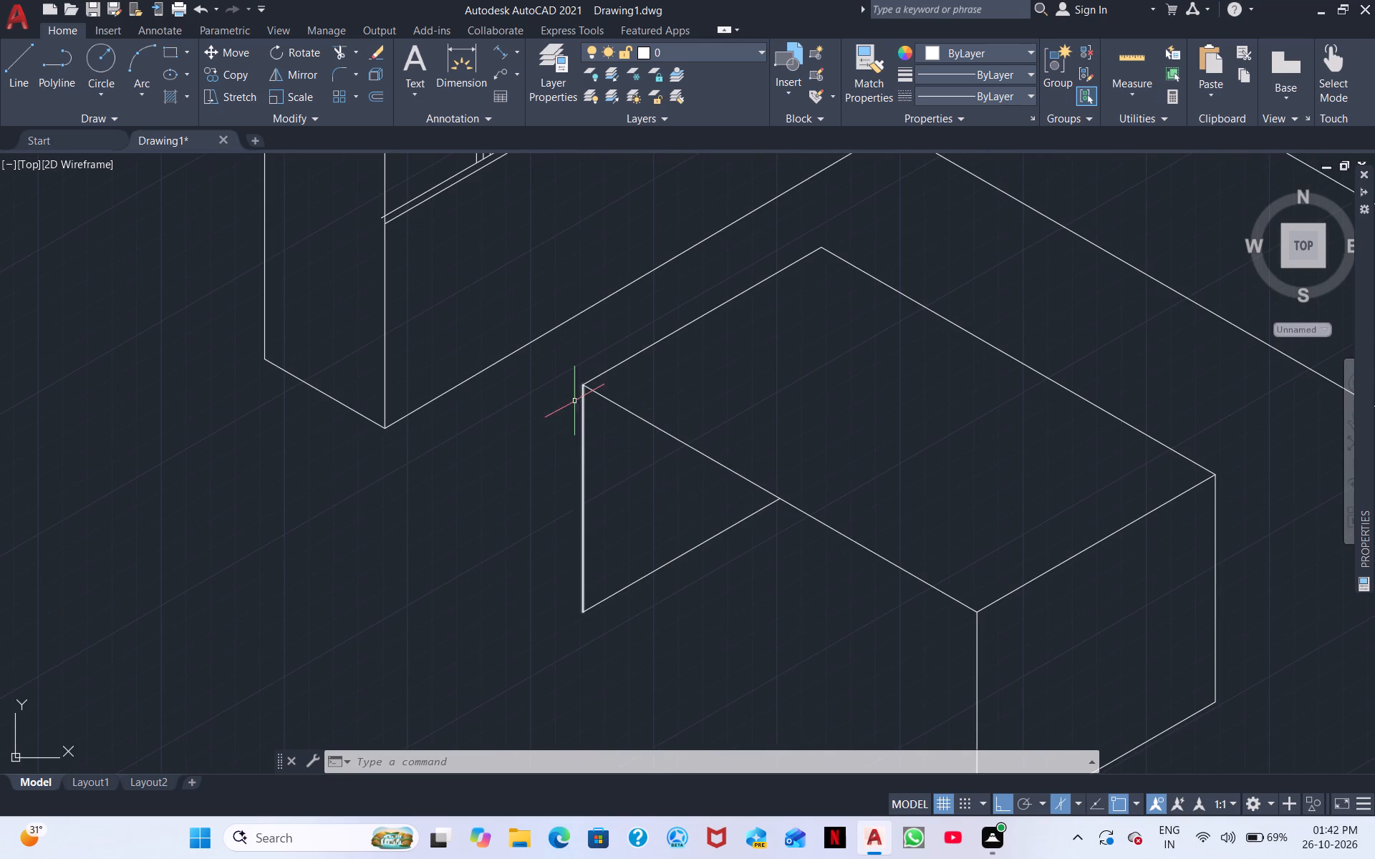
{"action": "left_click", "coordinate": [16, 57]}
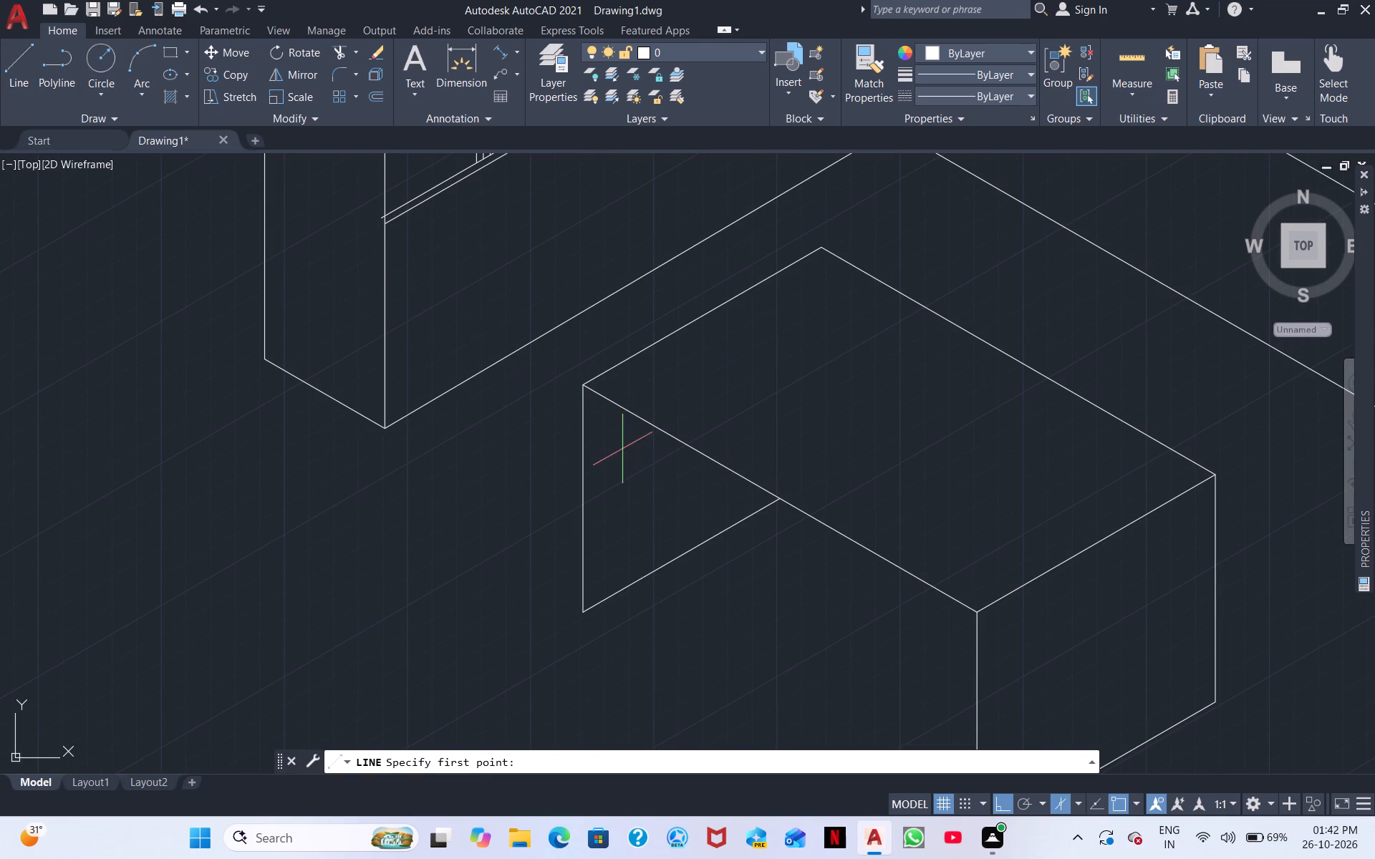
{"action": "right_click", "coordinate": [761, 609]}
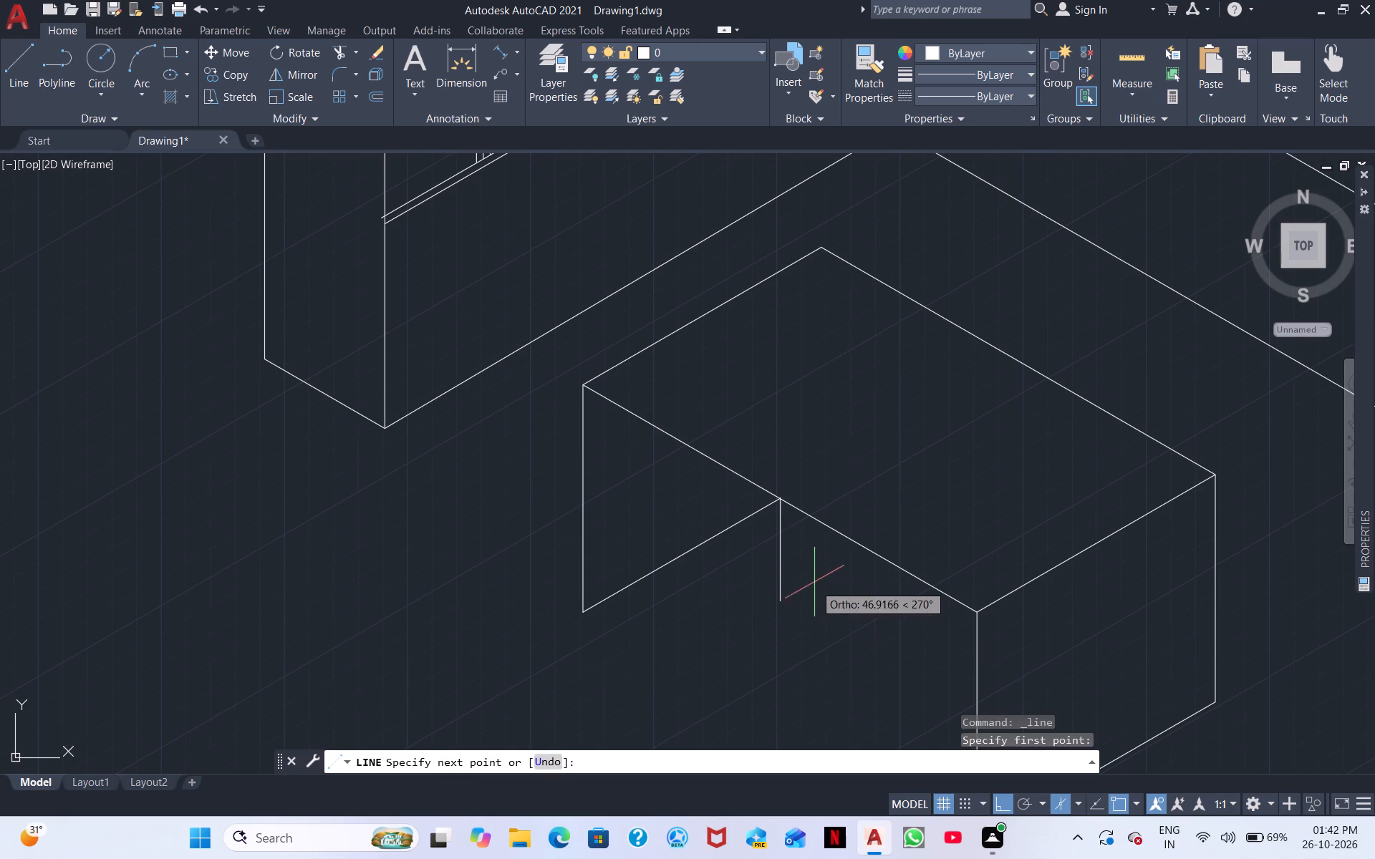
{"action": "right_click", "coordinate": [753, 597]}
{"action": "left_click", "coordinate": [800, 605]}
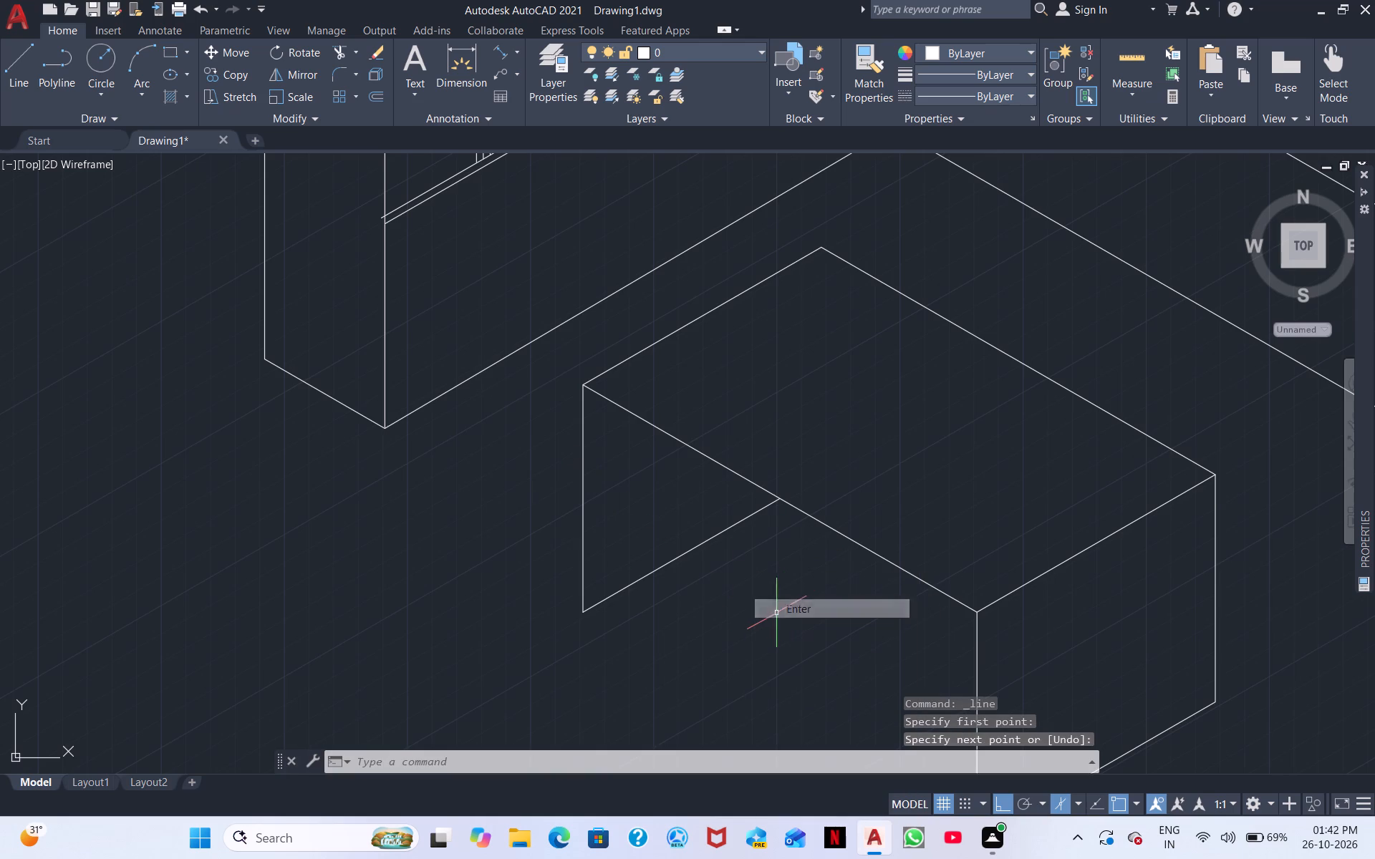
Offset the table block's front-left top edge downward and its left and front vertical edges inward by 5.
{"action": "type", "text": "OM"}
{"action": "key", "text": "space"}
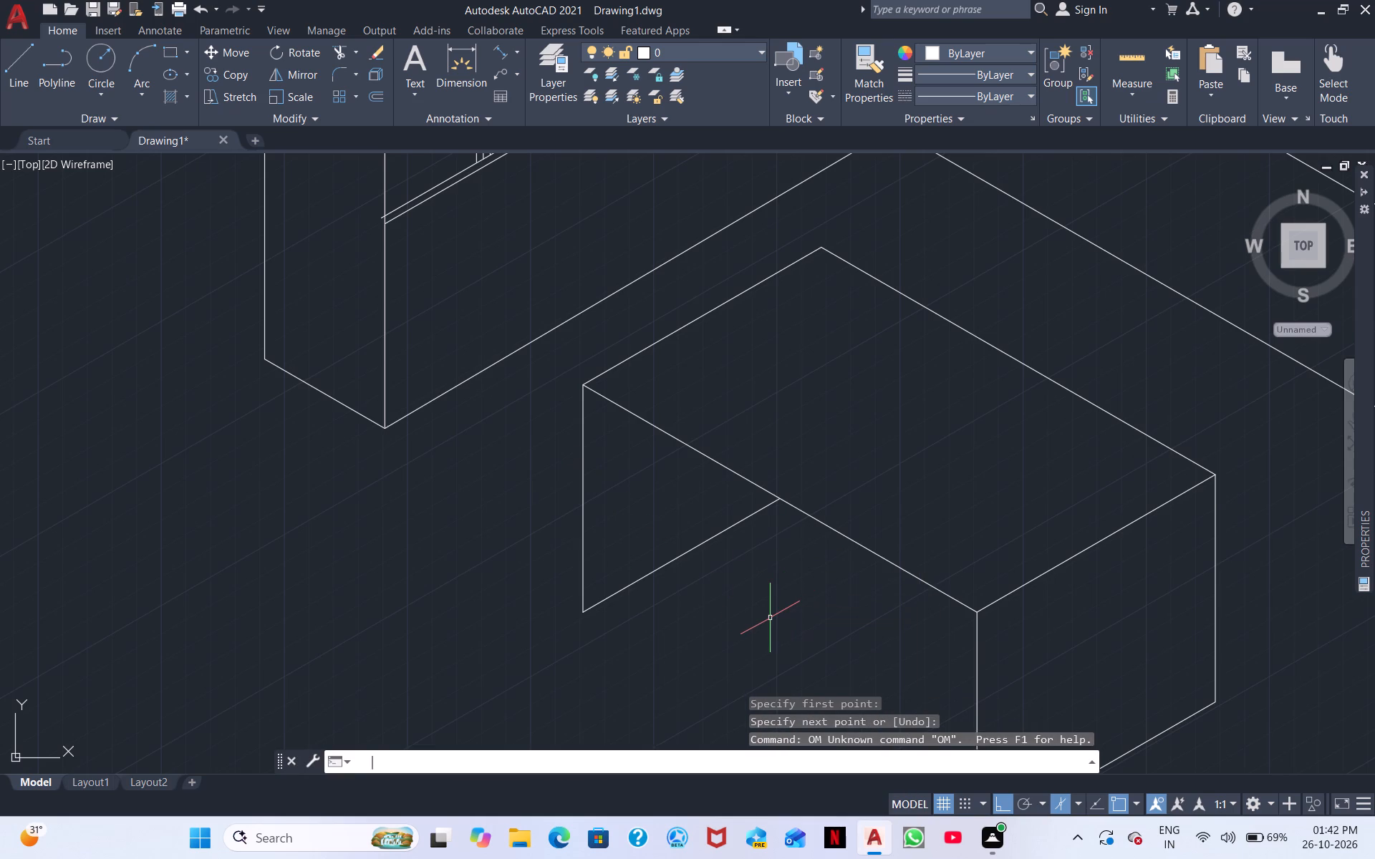
{"action": "type", "text": "O"}
{"action": "key", "text": "space"}
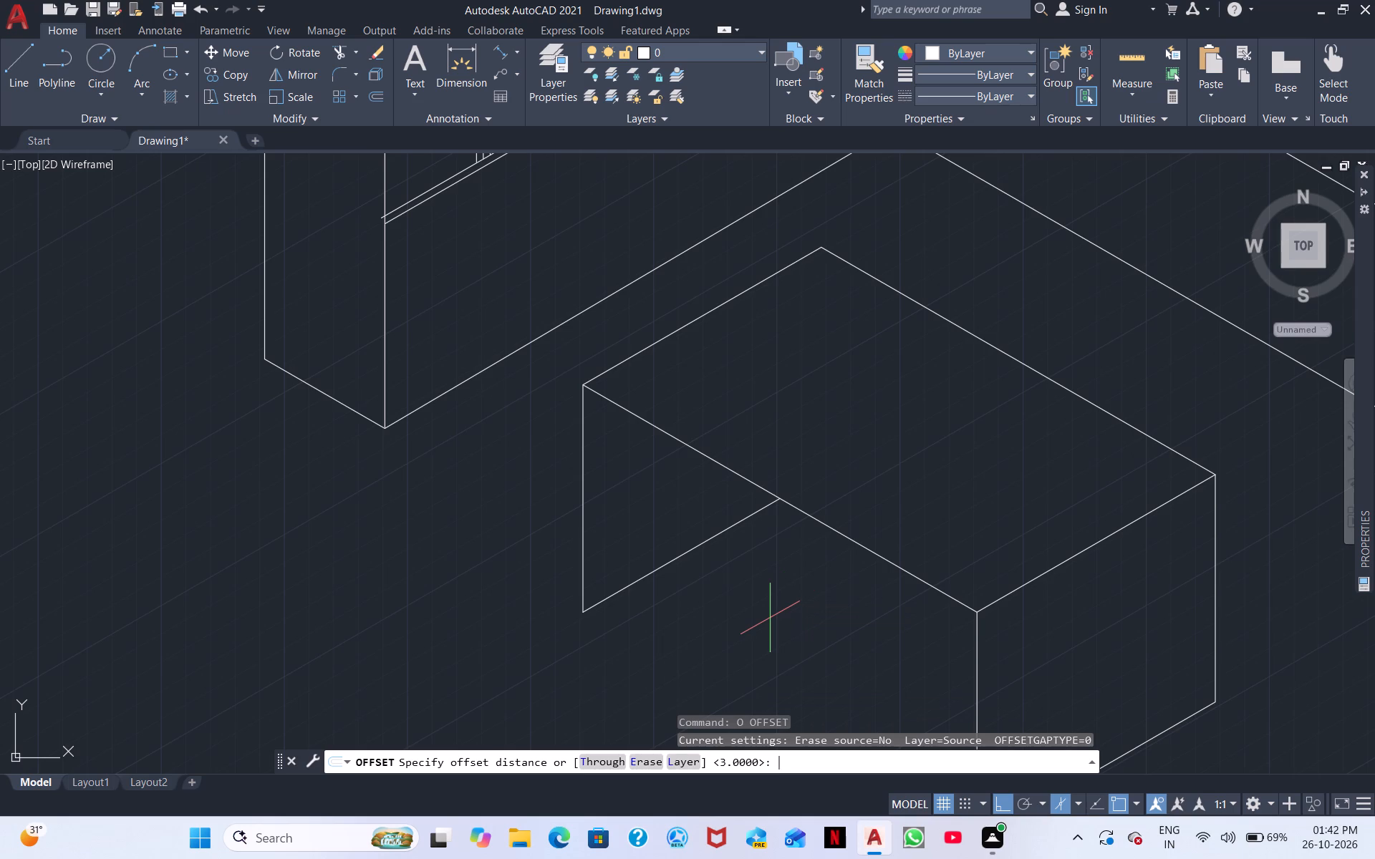
{"action": "key", "text": "5"}
{"action": "key", "text": "Return"}
{"action": "left_click", "coordinate": [771, 495]}
{"action": "left_click", "coordinate": [754, 515]}
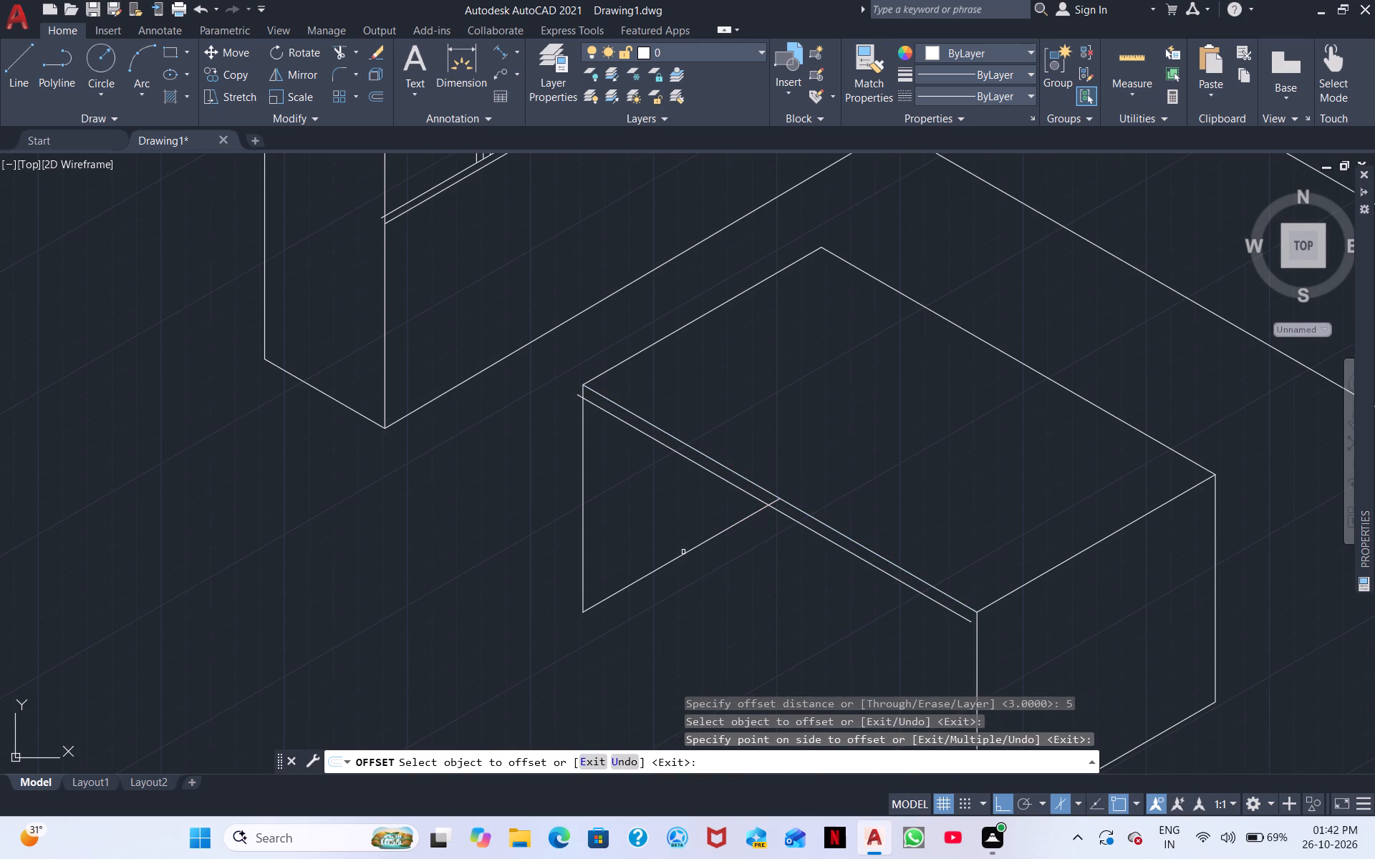
{"action": "left_click", "coordinate": [584, 528]}
{"action": "left_click", "coordinate": [607, 526]}
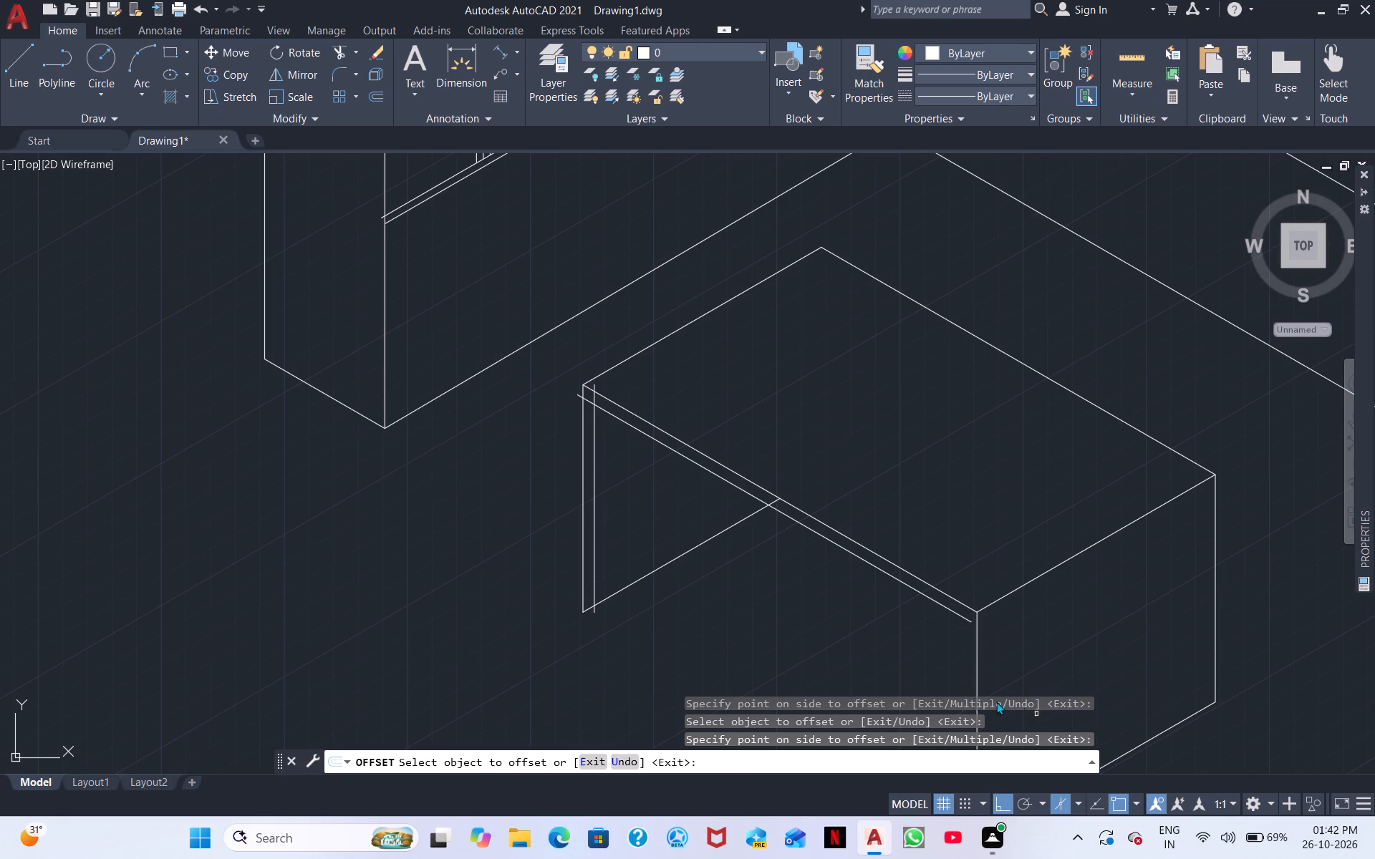
{"action": "middle_click_drag", "start_coordinate": [923, 670], "coordinate": [780, 512]}
{"action": "left_click", "coordinate": [834, 535]}
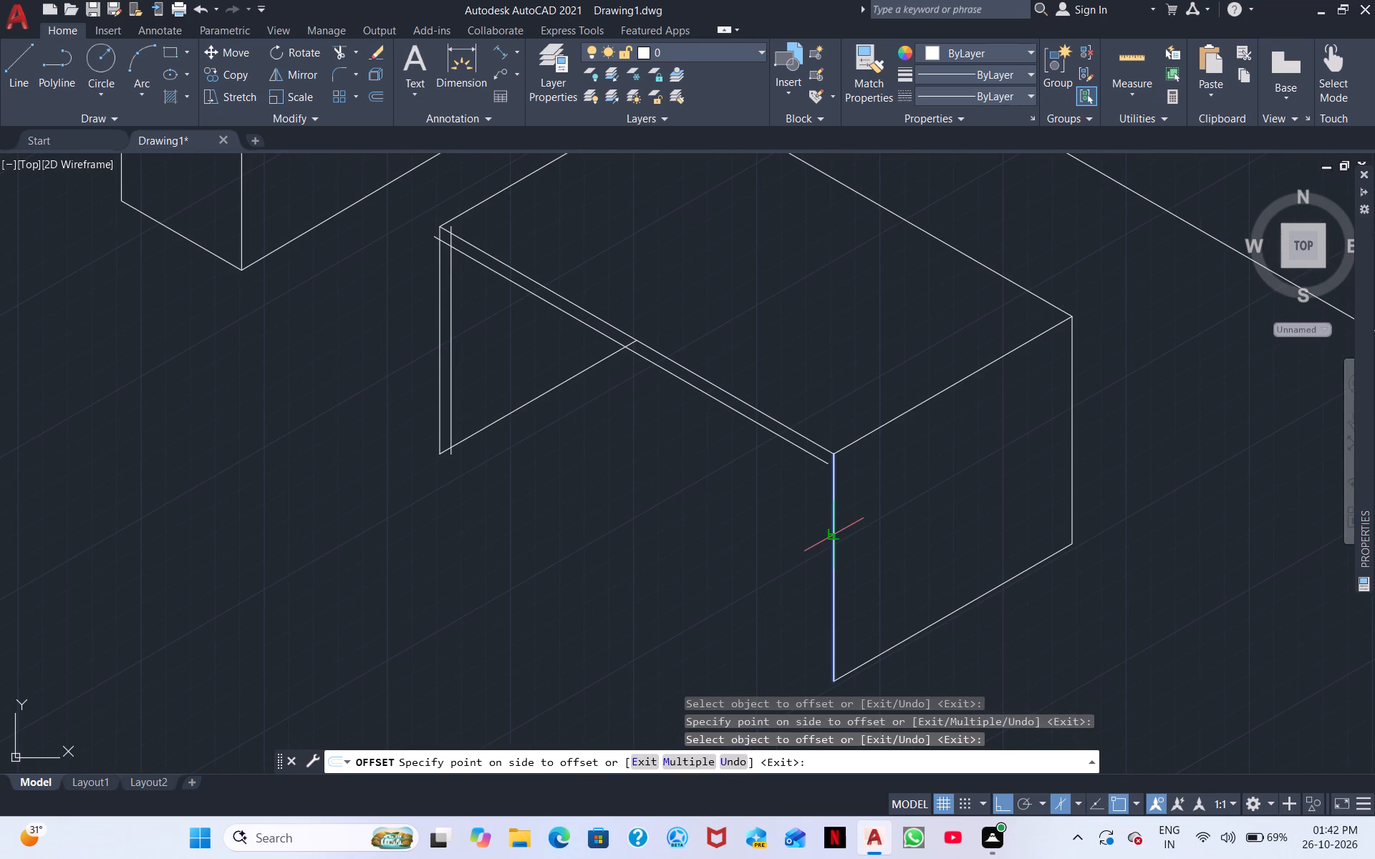
{"action": "left_click", "coordinate": [795, 549]}
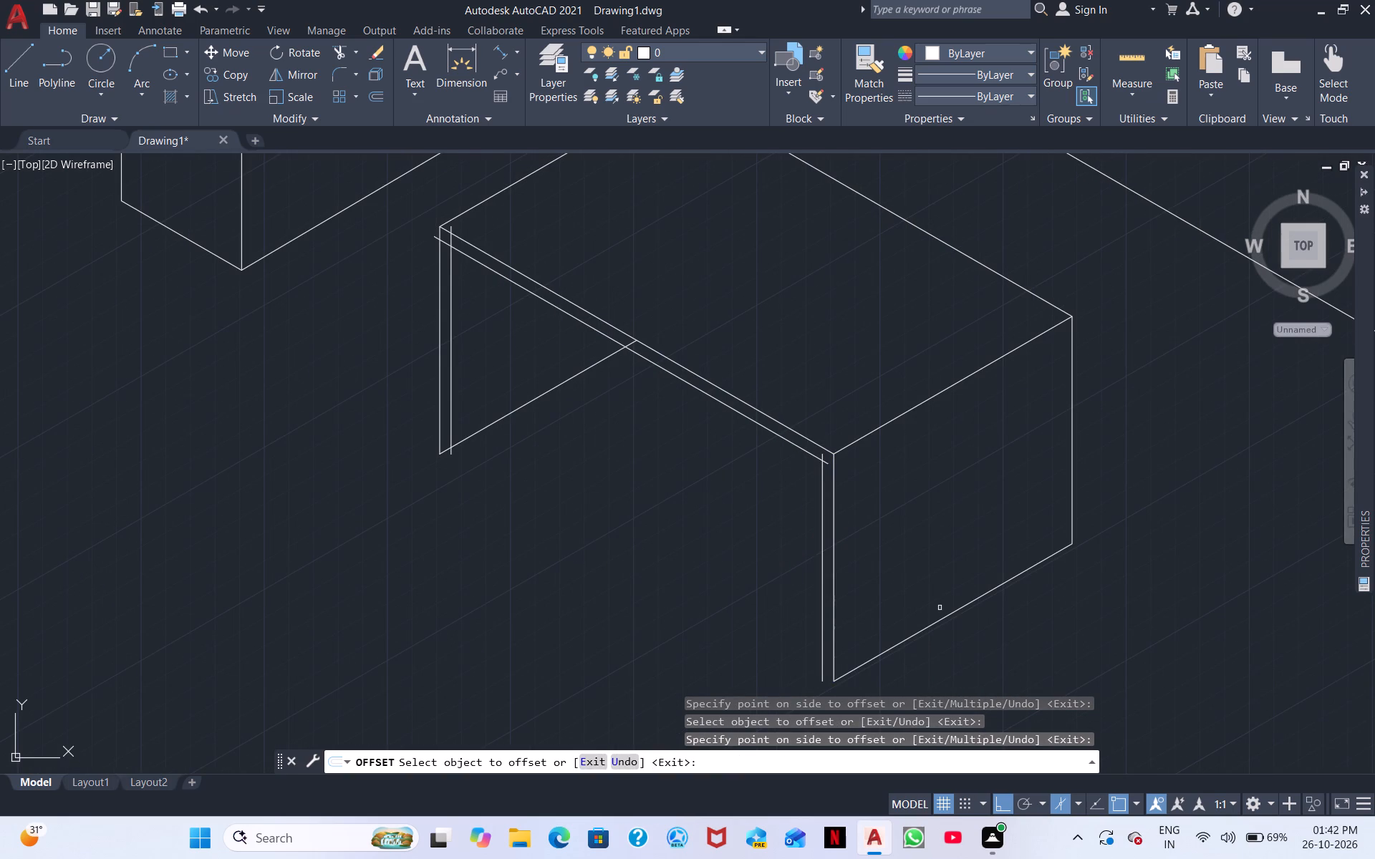
{"action": "right_click", "coordinate": [791, 596]}
{"action": "left_click", "coordinate": [824, 599]}
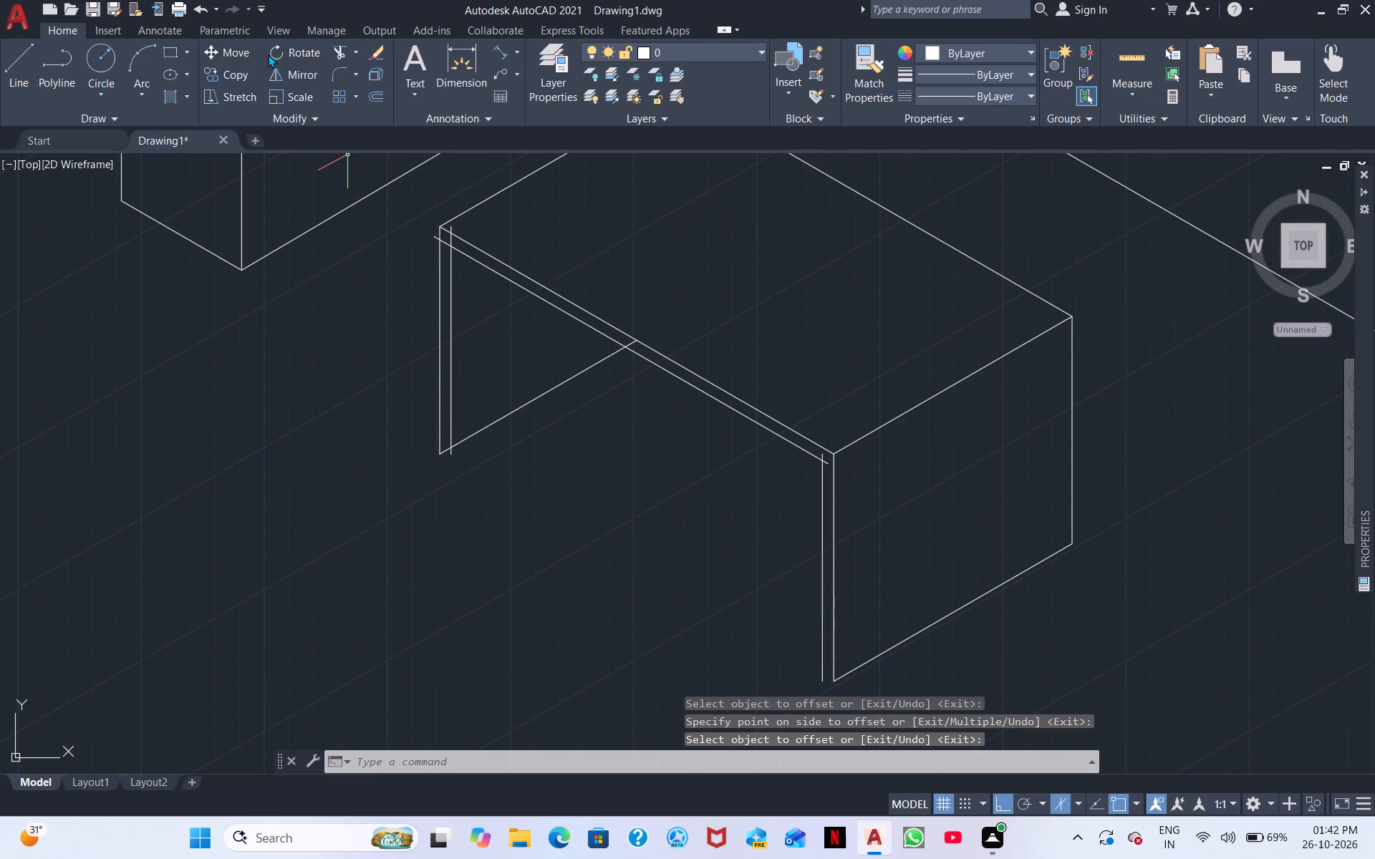
Trim the overhanging ends of the offset lines at the block's upper corners and the 30° line's end between the double top edge.
{"action": "left_click", "coordinate": [341, 49]}
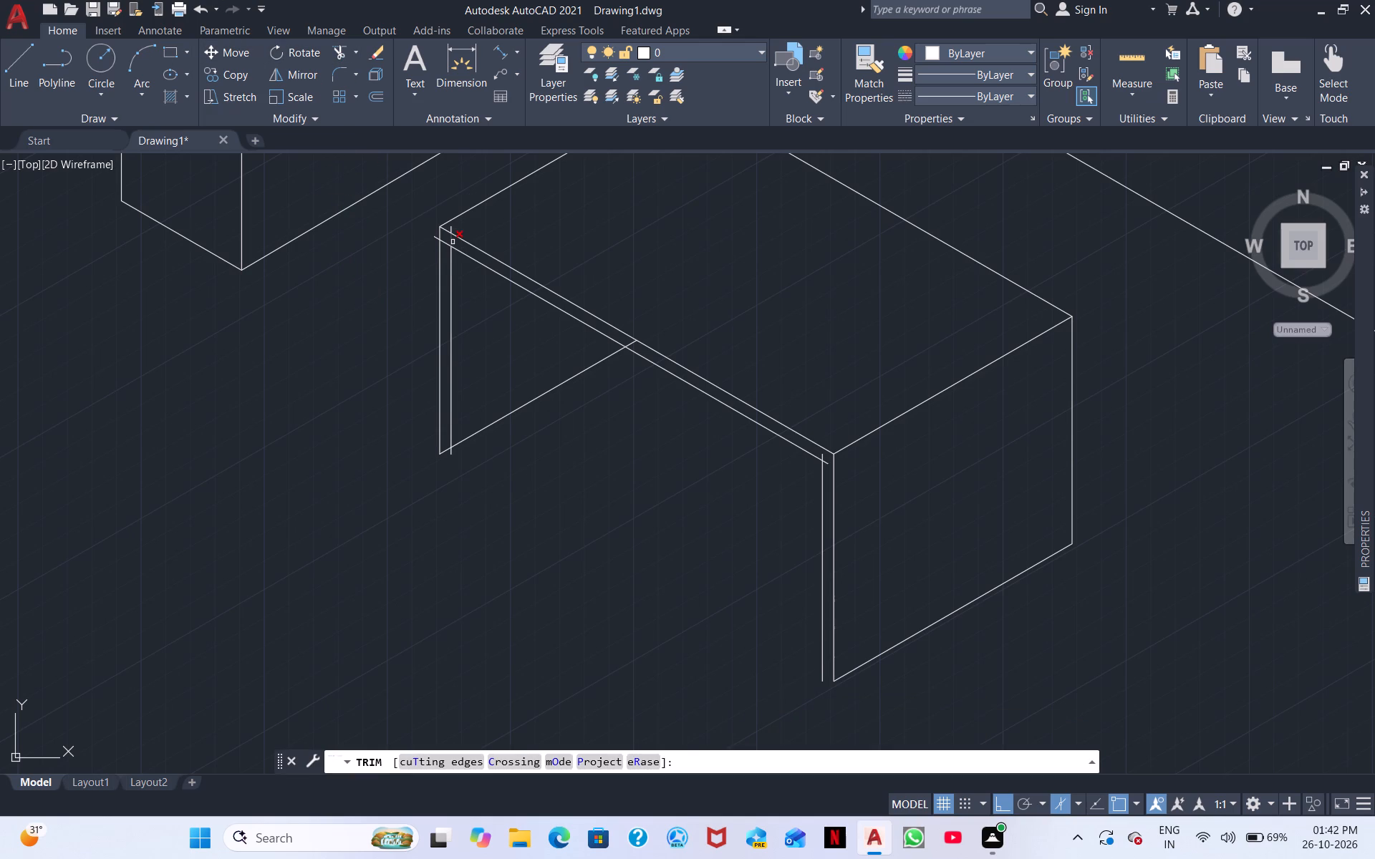
{"action": "left_click", "coordinate": [453, 242]}
{"action": "left_click", "coordinate": [447, 239]}
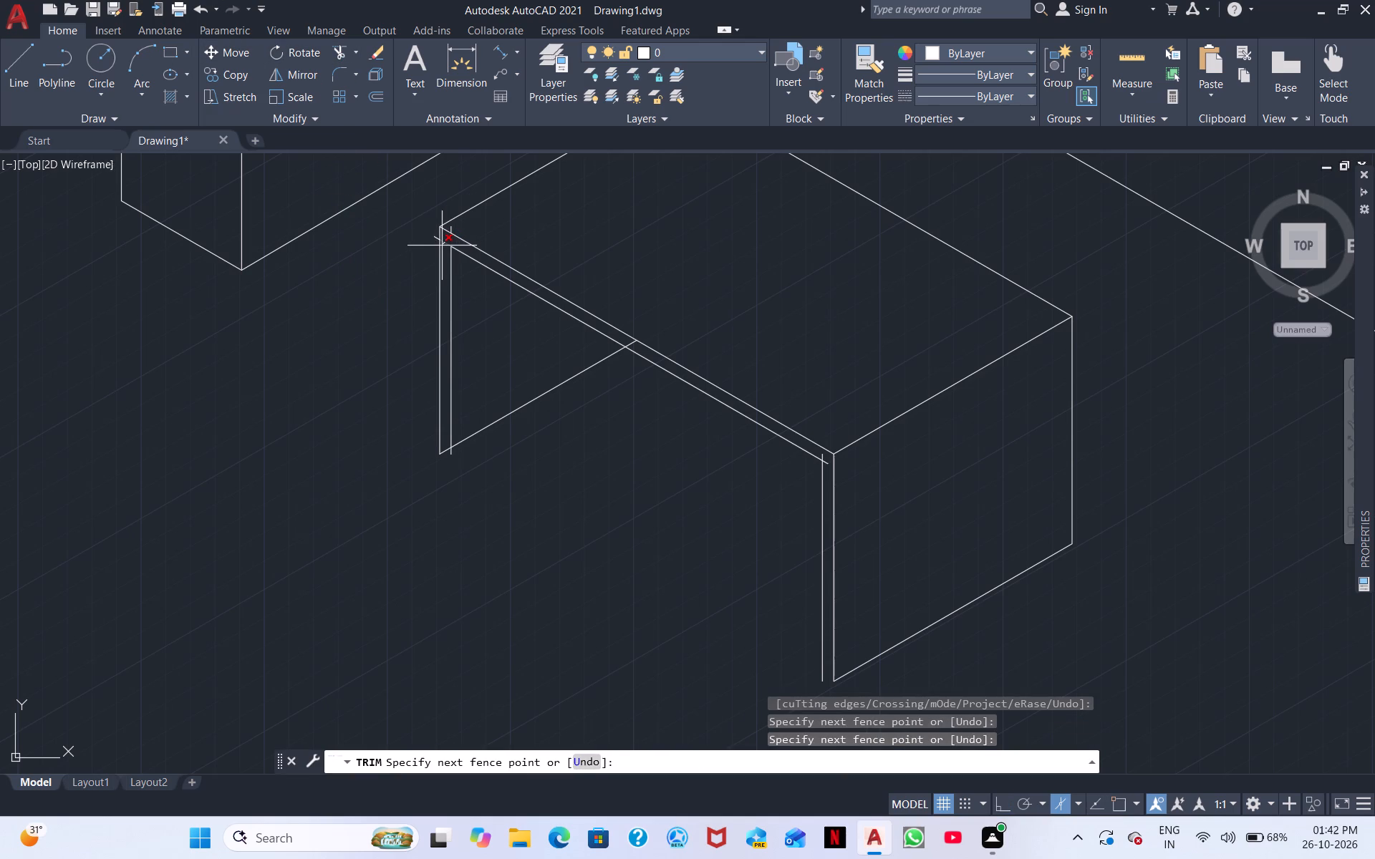
{"action": "left_click", "coordinate": [447, 245]}
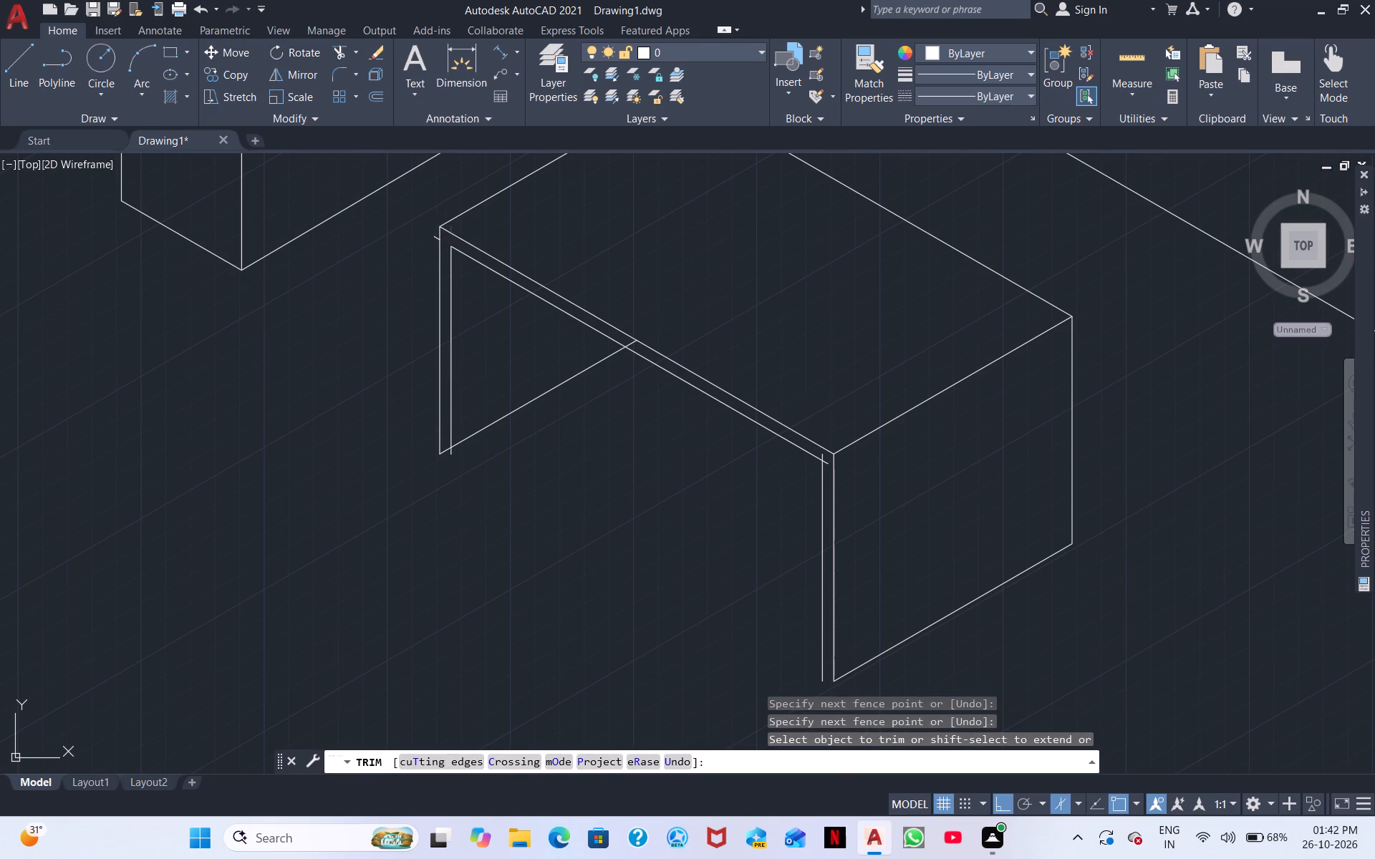
{"action": "left_click", "coordinate": [450, 230]}
{"action": "left_click", "coordinate": [434, 238]}
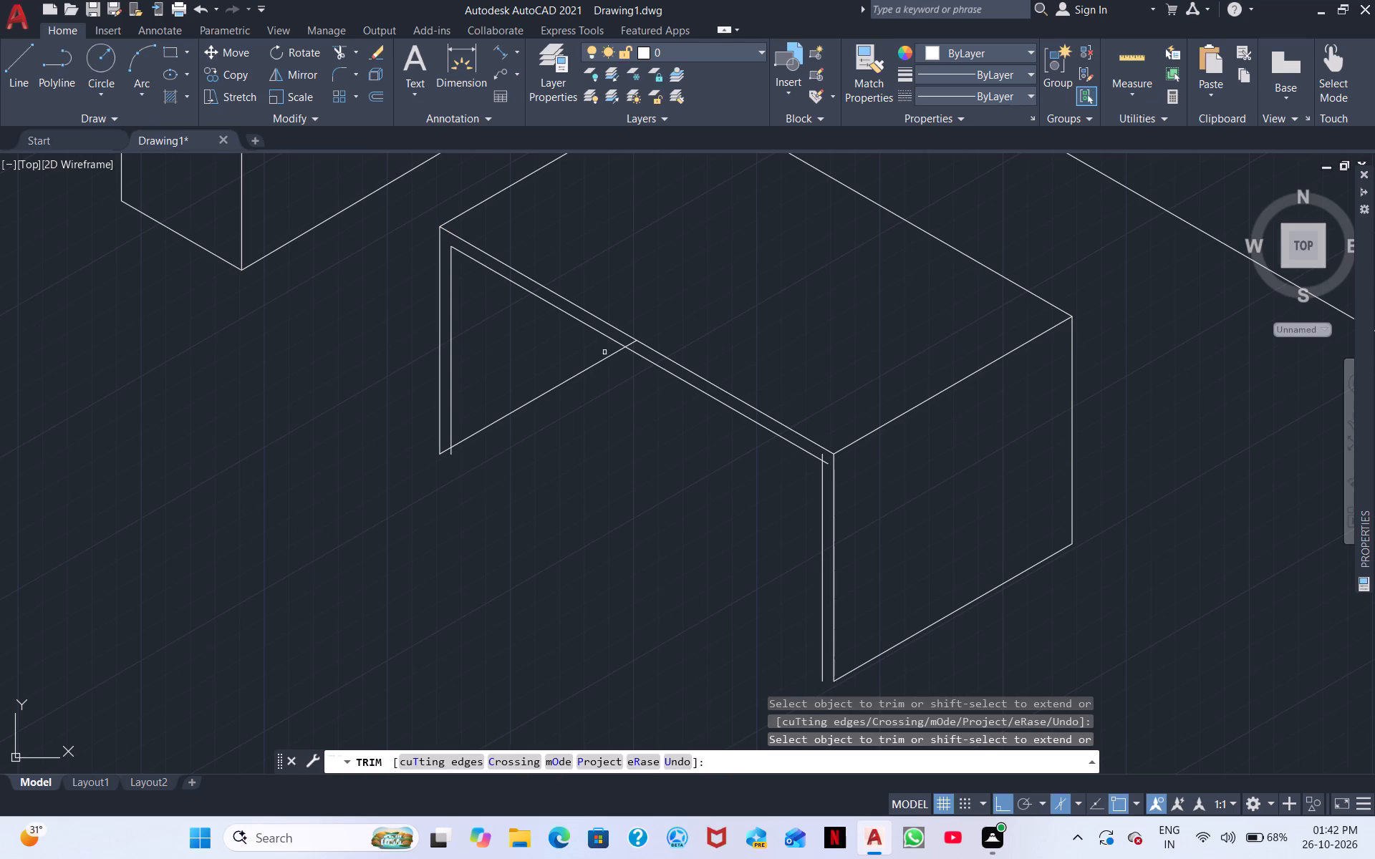
{"action": "left_click", "coordinate": [631, 344]}
{"action": "left_click", "coordinate": [825, 460]}
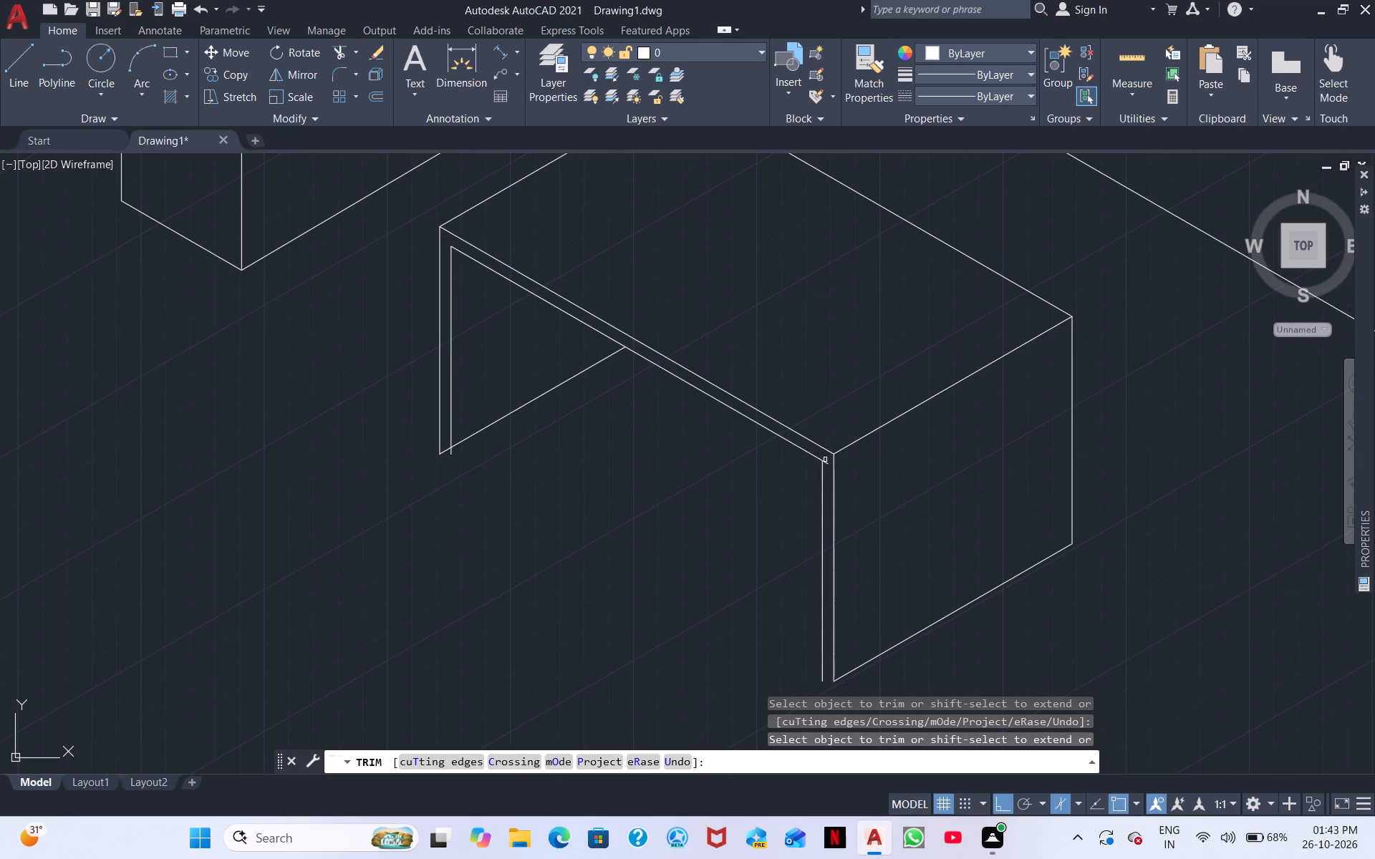
{"action": "left_click", "coordinate": [829, 466]}
Draw a short line joining the lower ends of the front leg's two vertical lines.
{"action": "middle_click_drag", "start_coordinate": [730, 606], "coordinate": [591, 396]}
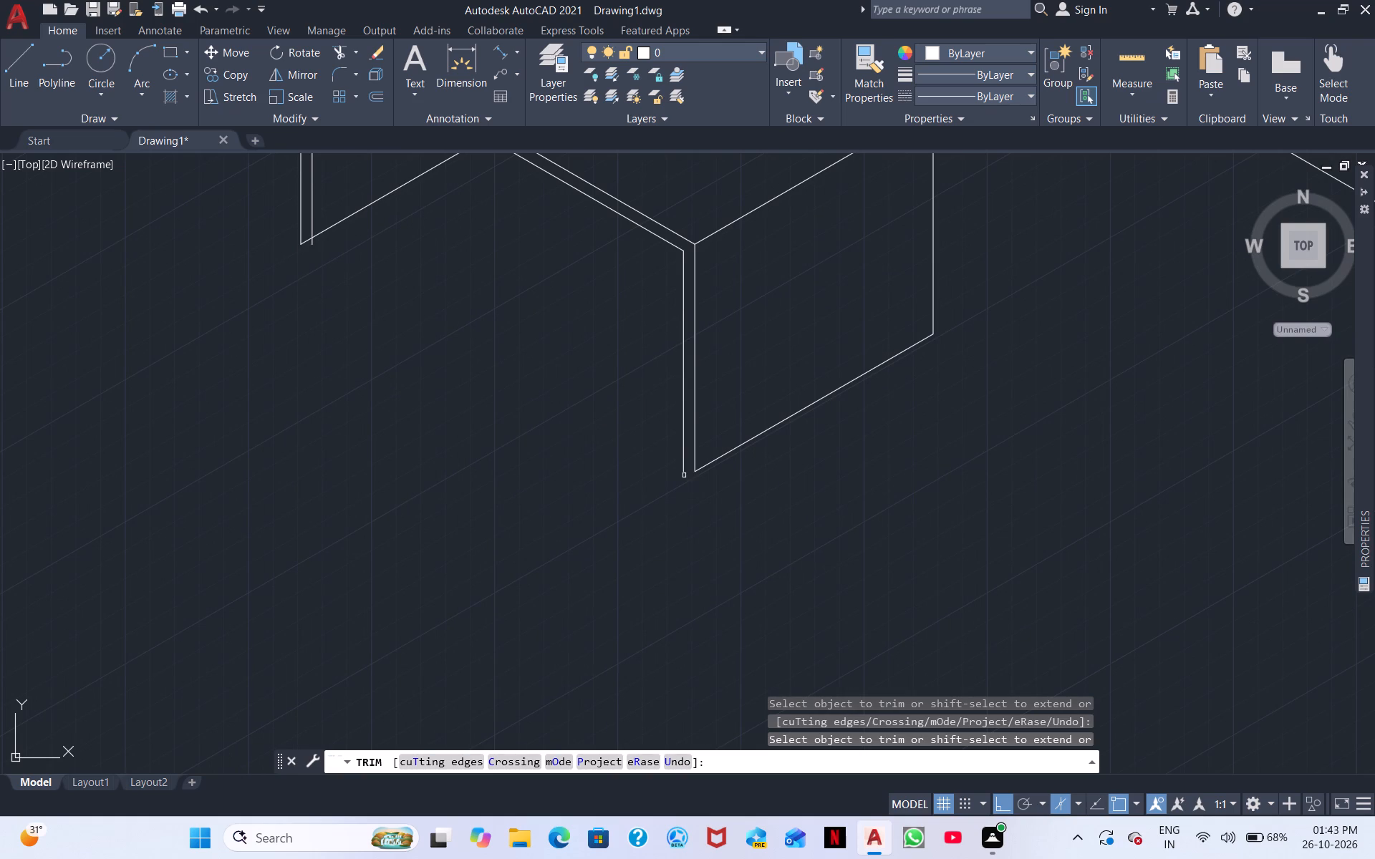
{"action": "left_click", "coordinate": [19, 48]}
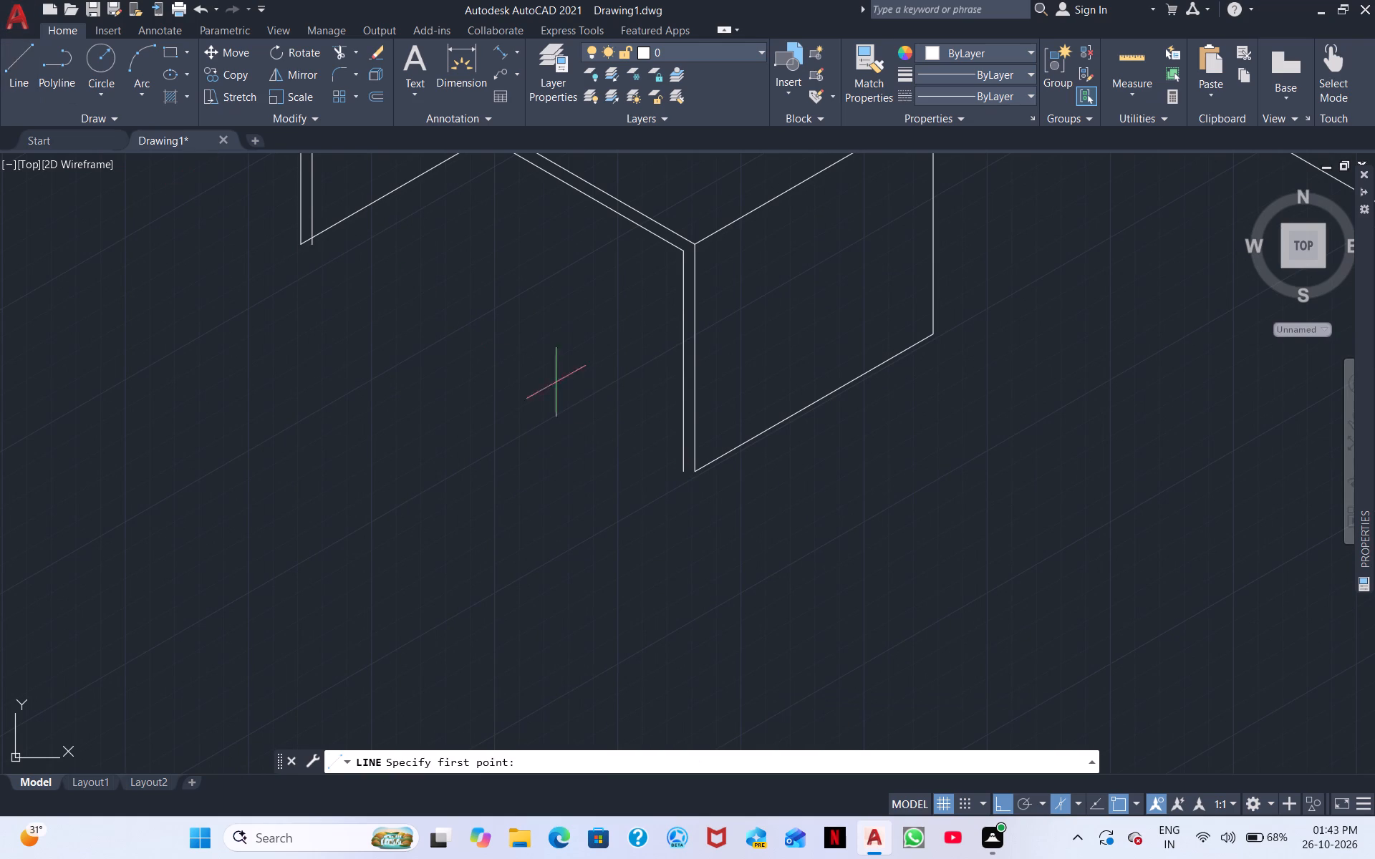
{"action": "left_click", "coordinate": [693, 470]}
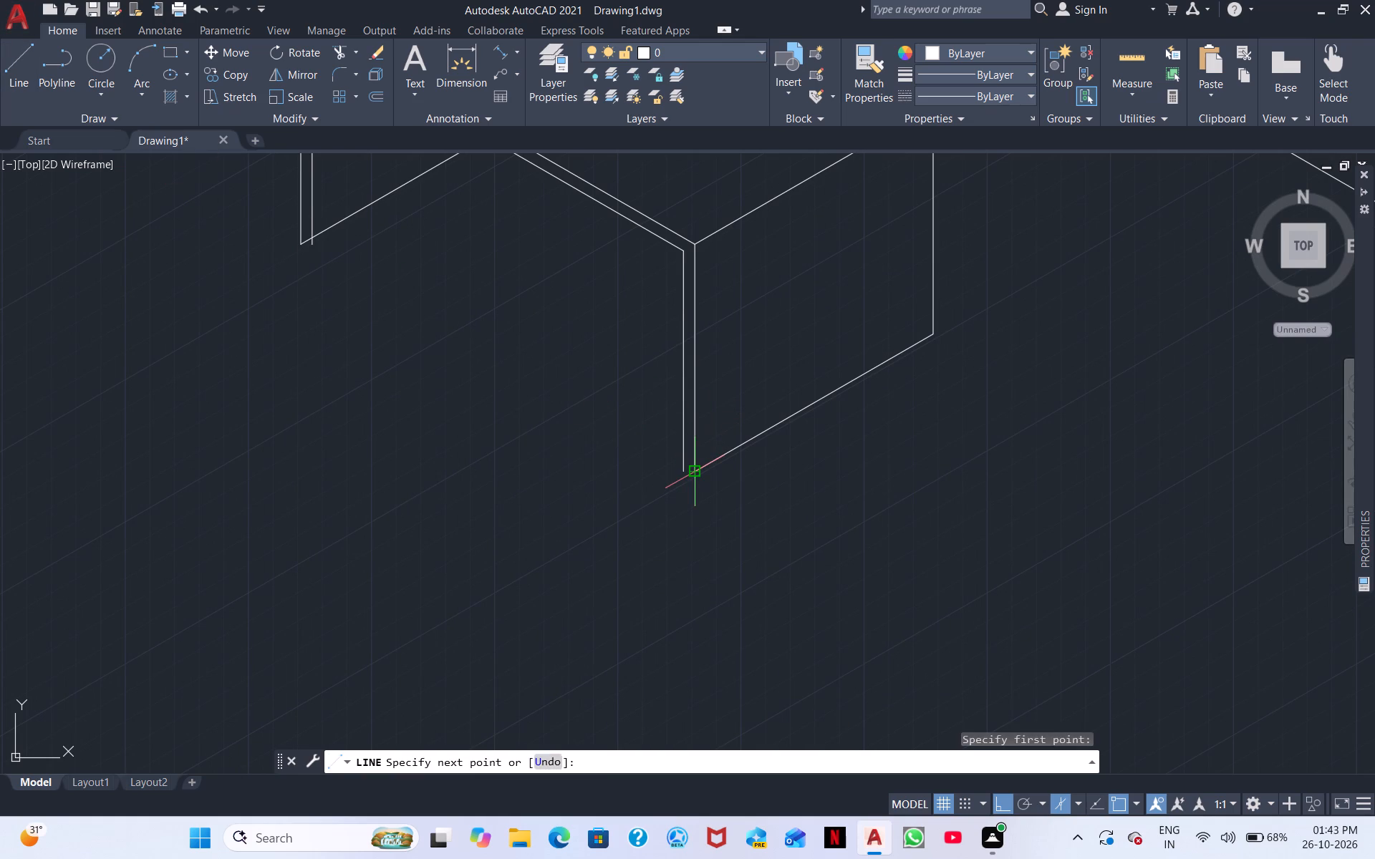
{"action": "left_click", "coordinate": [693, 470]}
{"action": "left_click", "coordinate": [679, 467]}
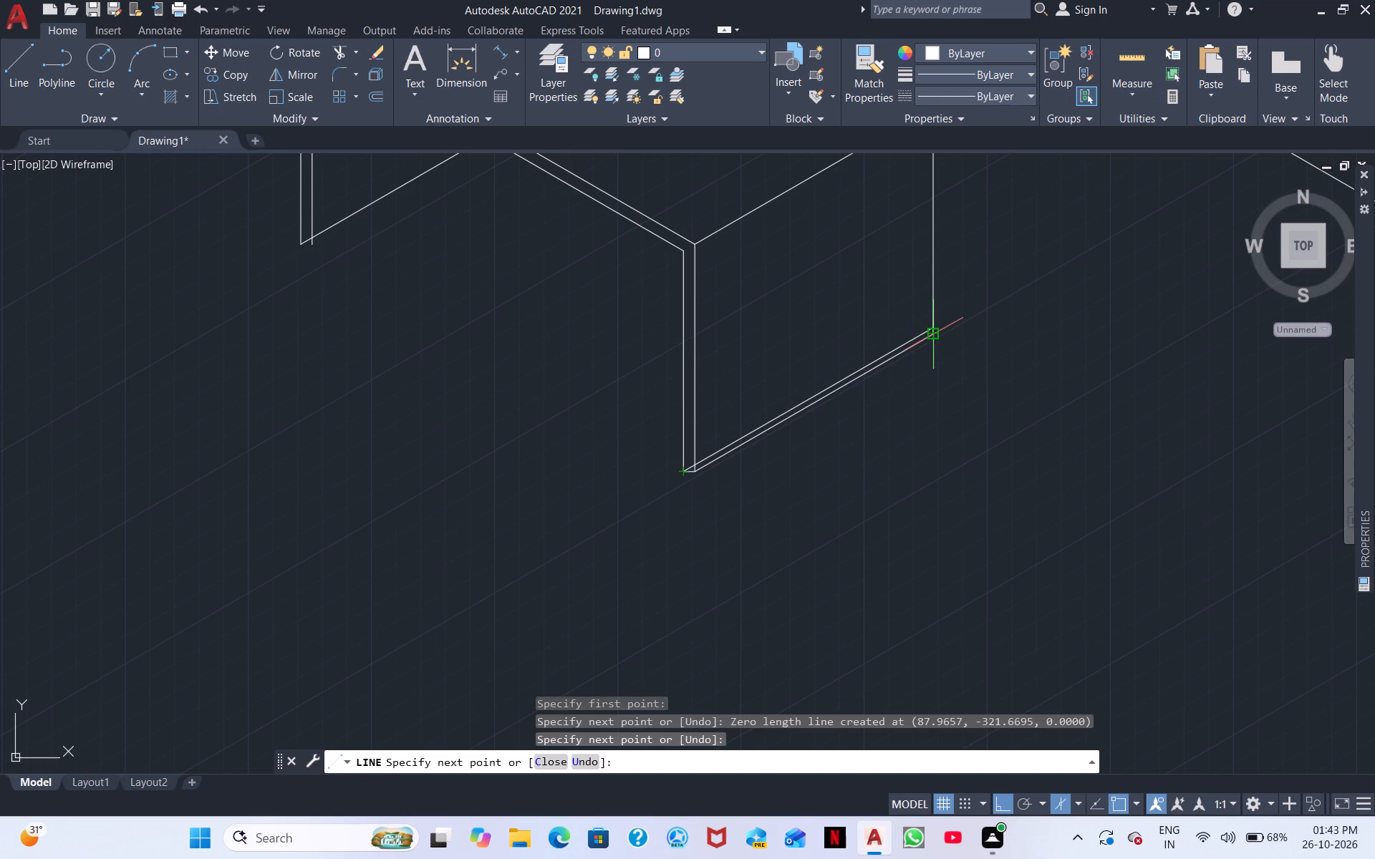
{"action": "right_click", "coordinate": [864, 473]}
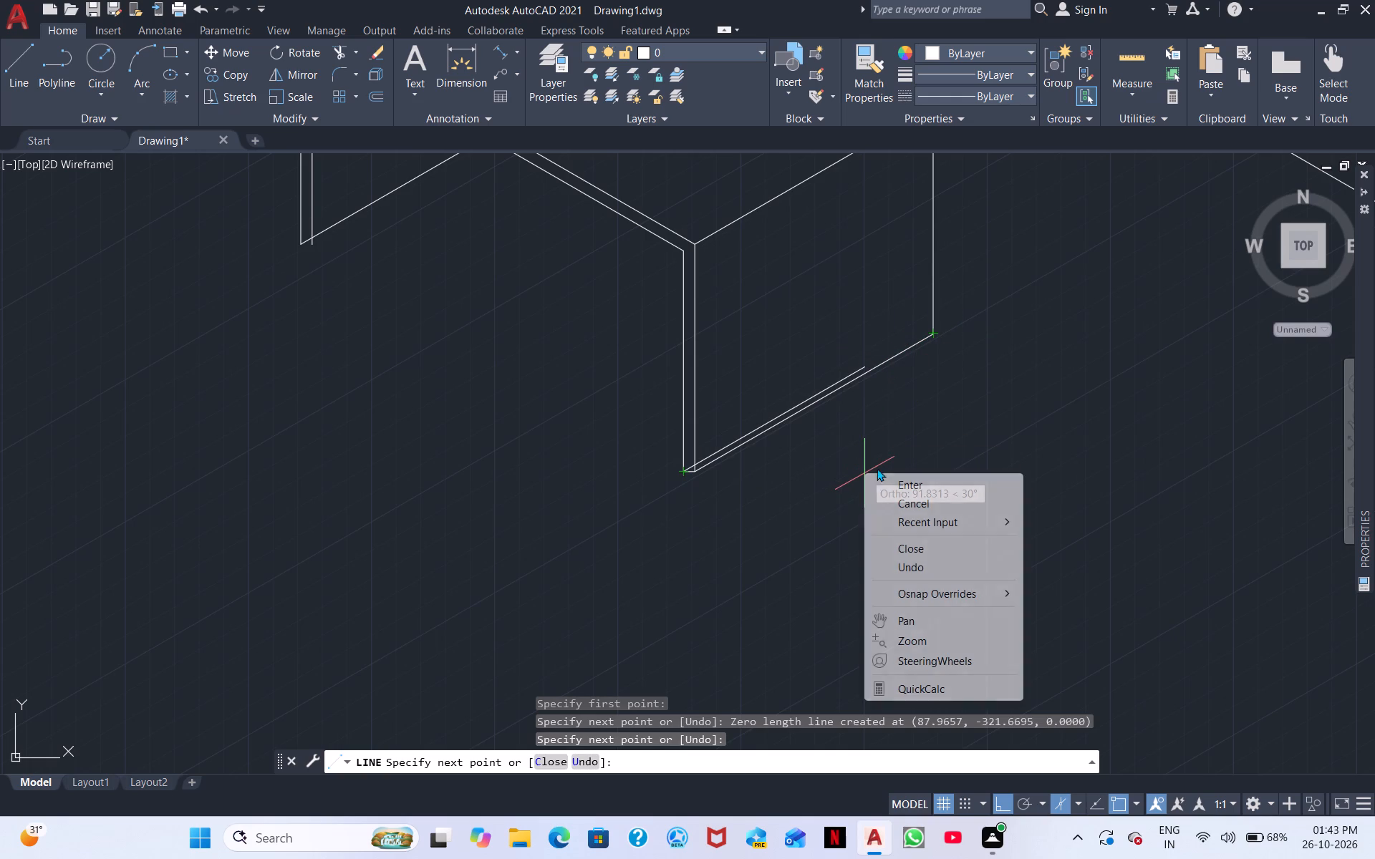
{"action": "left_click", "coordinate": [894, 485]}
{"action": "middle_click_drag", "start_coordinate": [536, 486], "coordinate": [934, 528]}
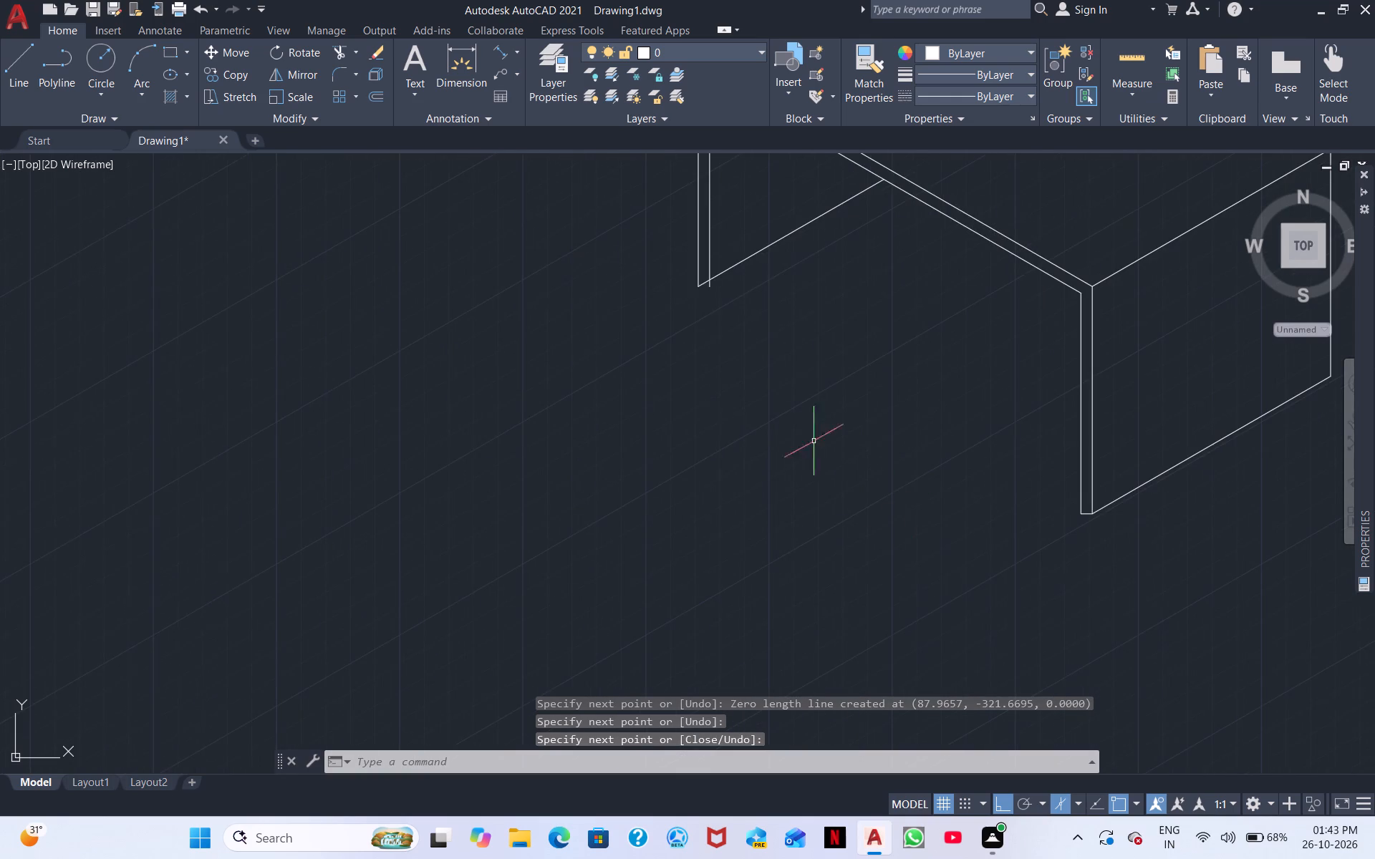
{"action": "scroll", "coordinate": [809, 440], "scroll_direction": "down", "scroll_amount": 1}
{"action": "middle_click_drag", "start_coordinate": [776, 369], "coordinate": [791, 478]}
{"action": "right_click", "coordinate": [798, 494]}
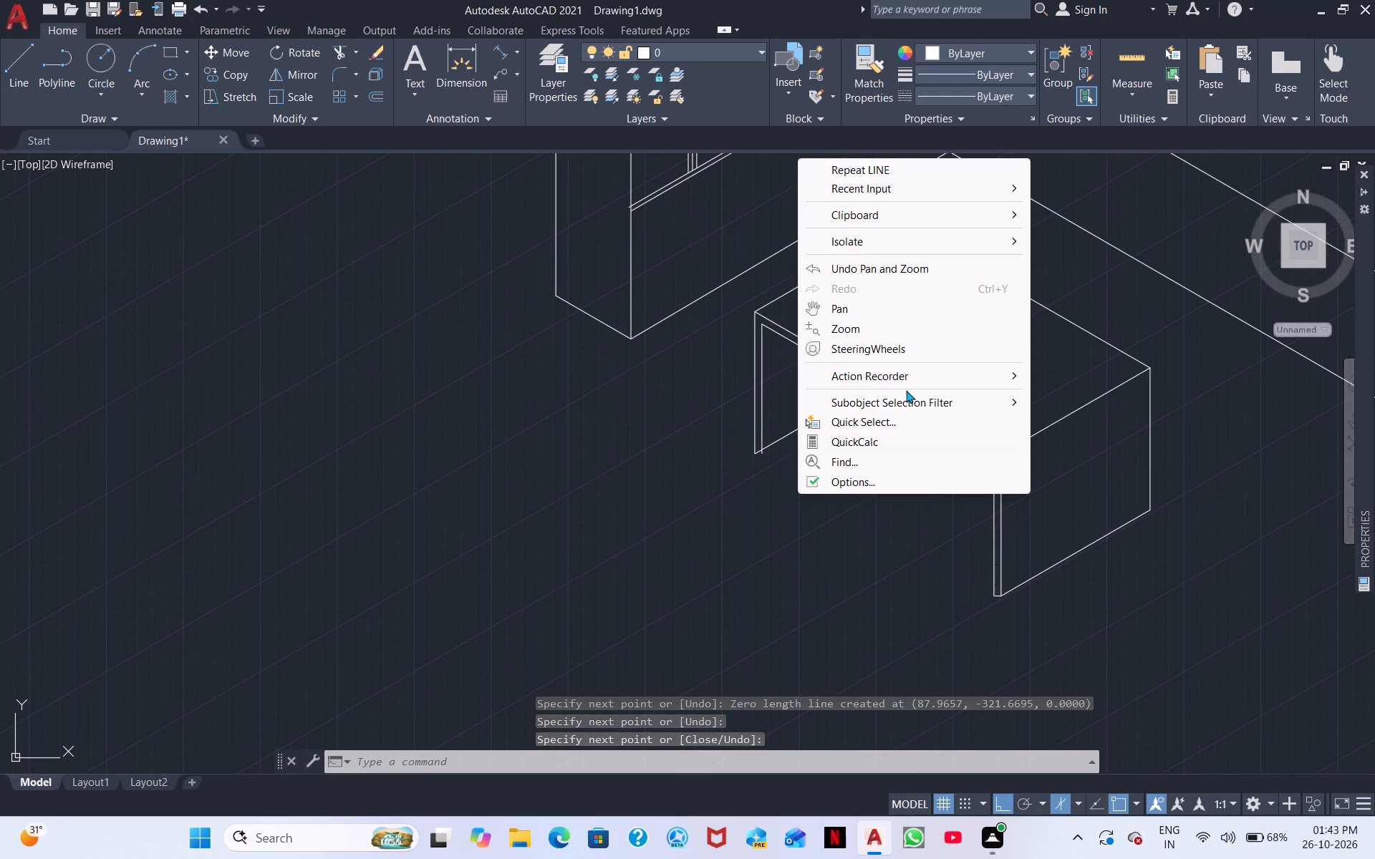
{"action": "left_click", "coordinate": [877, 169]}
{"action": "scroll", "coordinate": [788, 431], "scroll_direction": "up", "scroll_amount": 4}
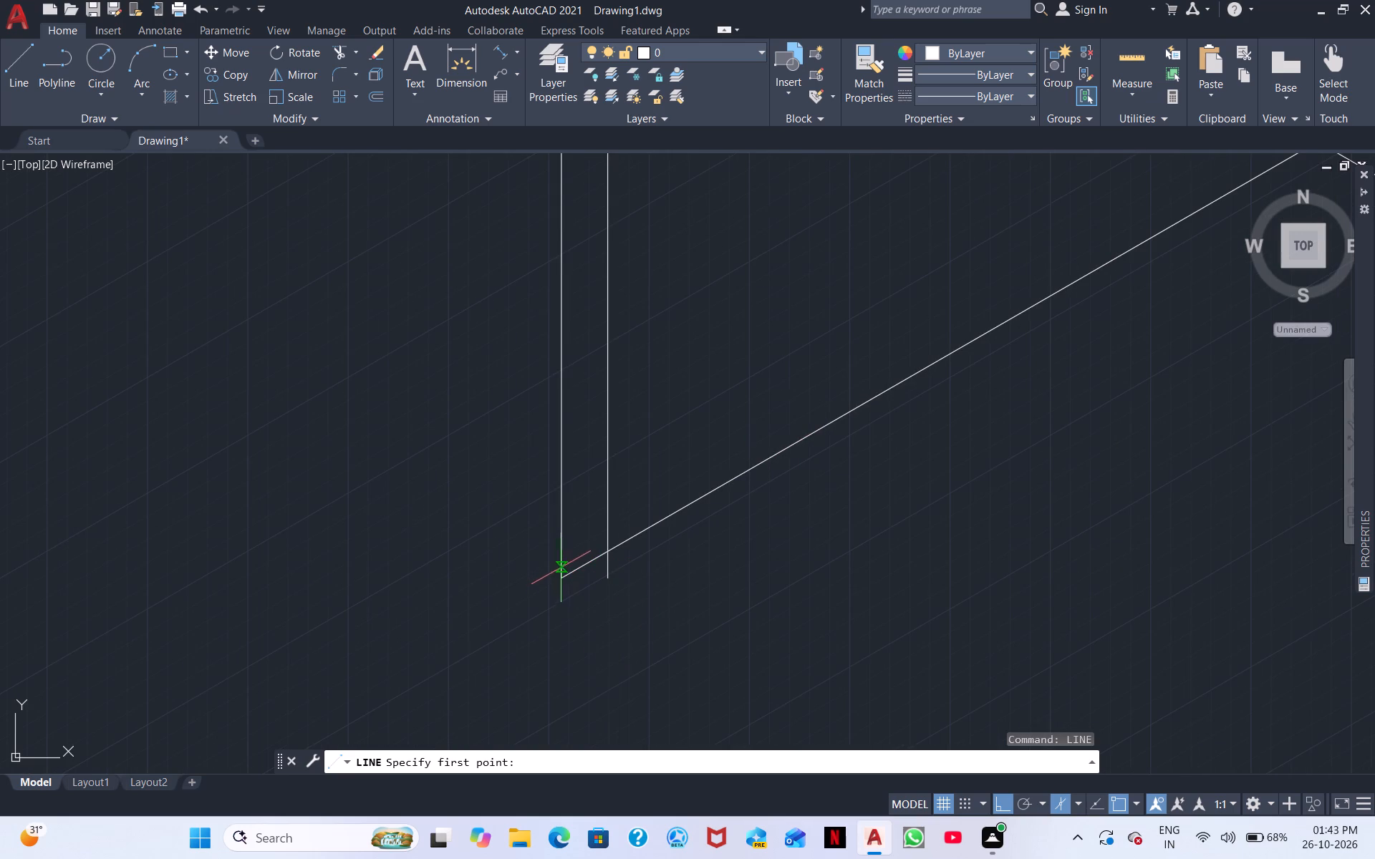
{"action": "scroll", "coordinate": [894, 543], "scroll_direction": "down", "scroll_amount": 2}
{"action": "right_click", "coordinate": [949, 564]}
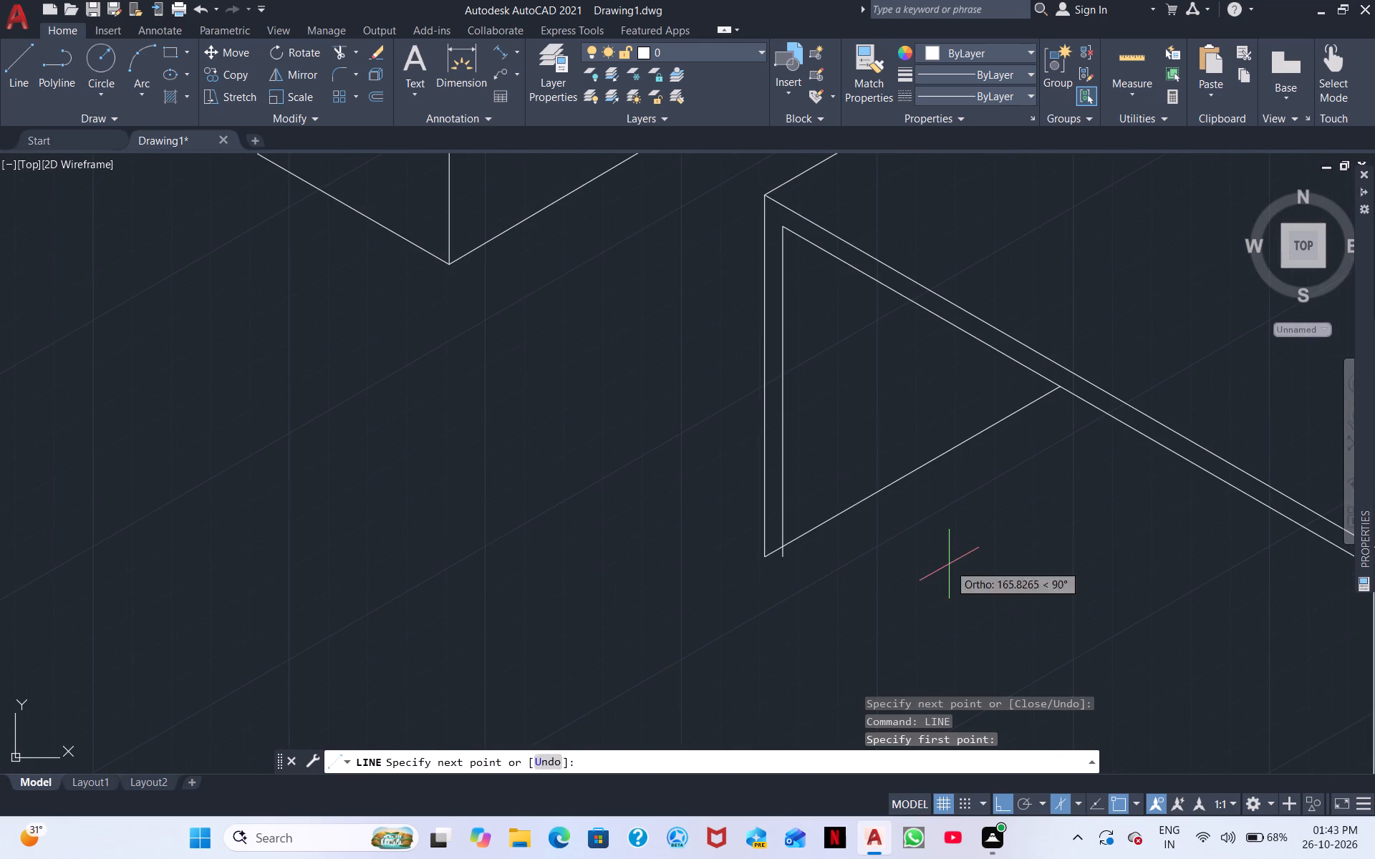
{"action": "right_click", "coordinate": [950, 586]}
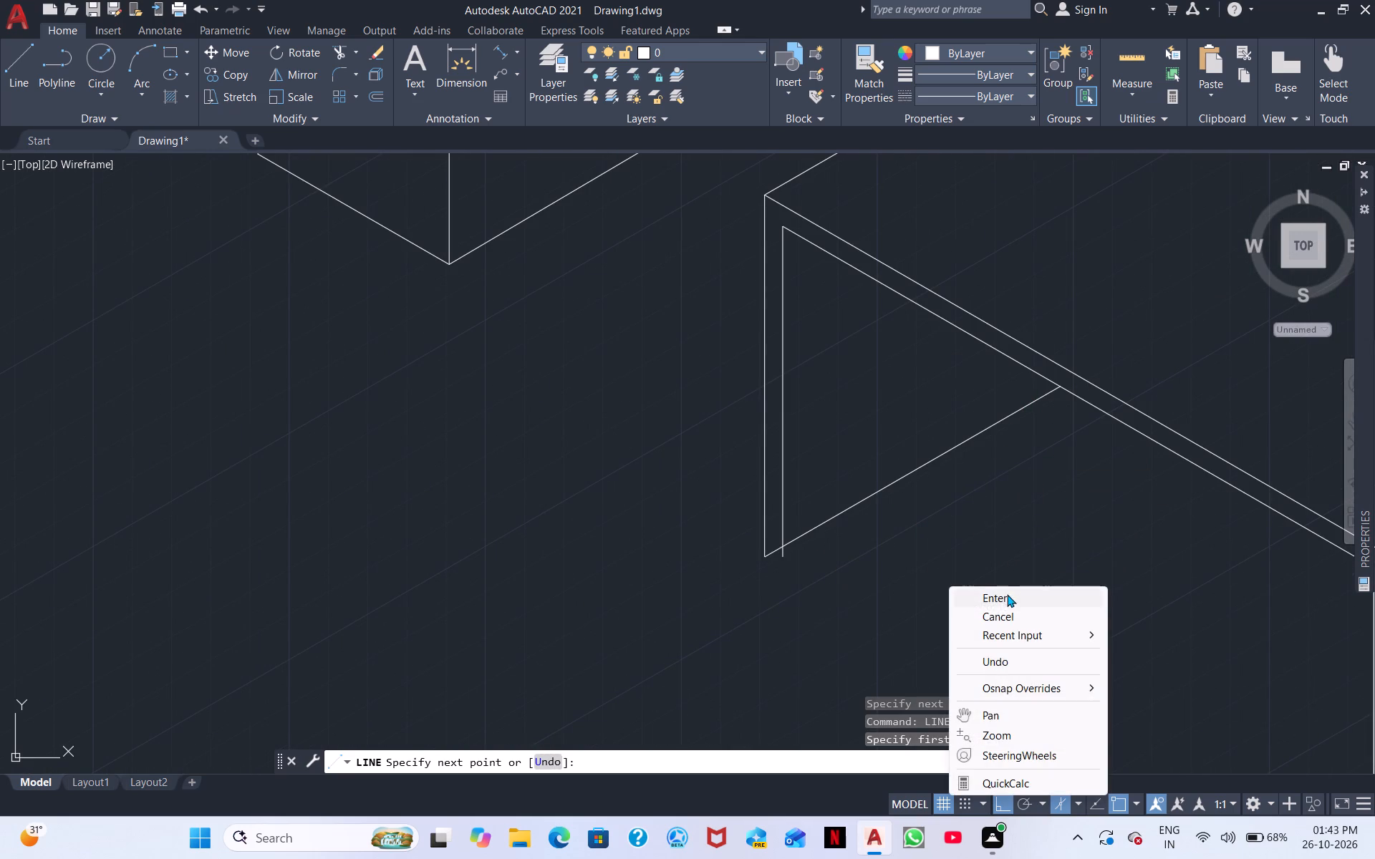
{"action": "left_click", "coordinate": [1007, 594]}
Trim the left leg's inner vertical line where it extends below the 30° bottom line.
{"action": "right_click", "coordinate": [988, 591]}
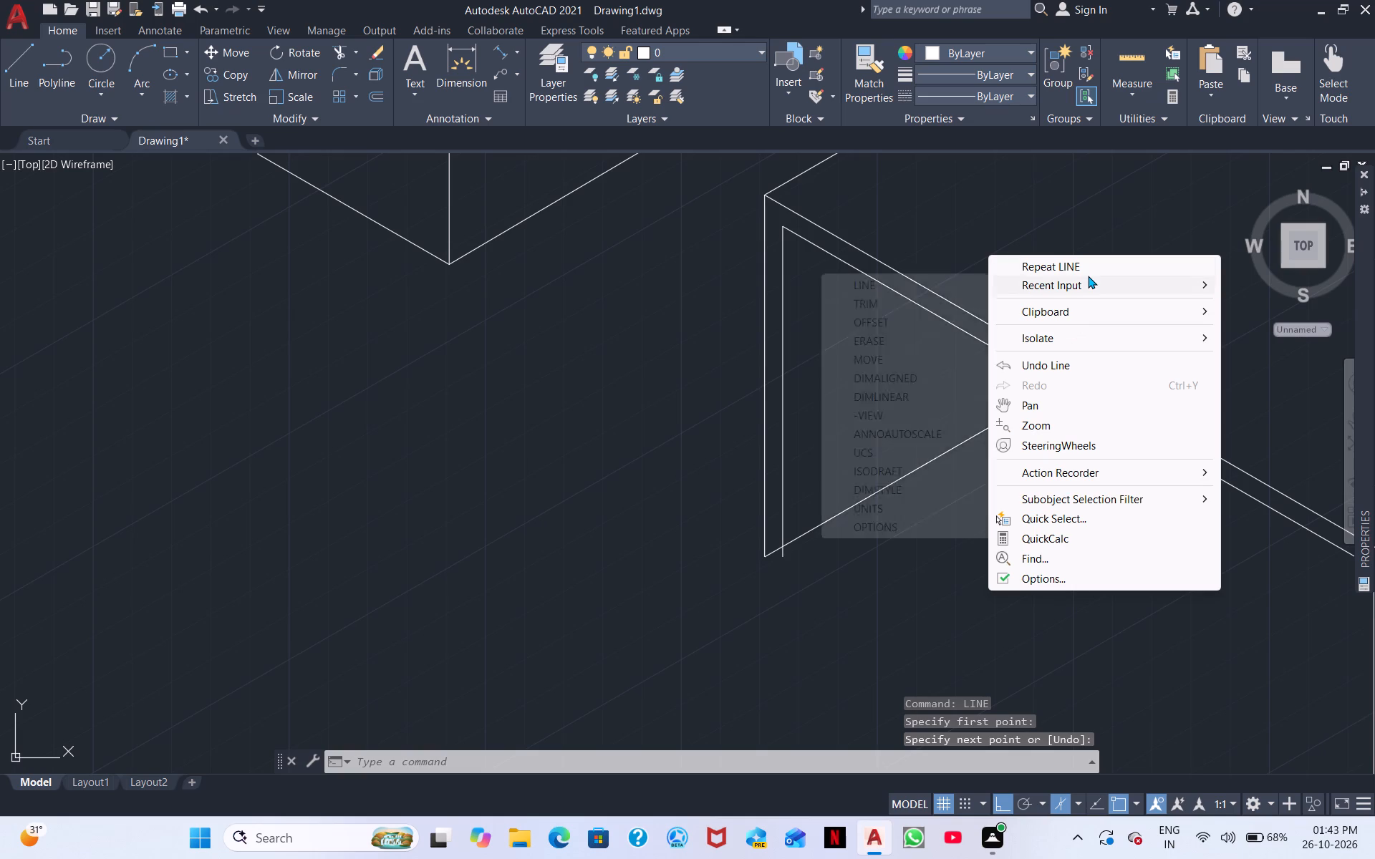
{"action": "left_click", "coordinate": [1088, 276]}
{"action": "left_click", "coordinate": [875, 300]}
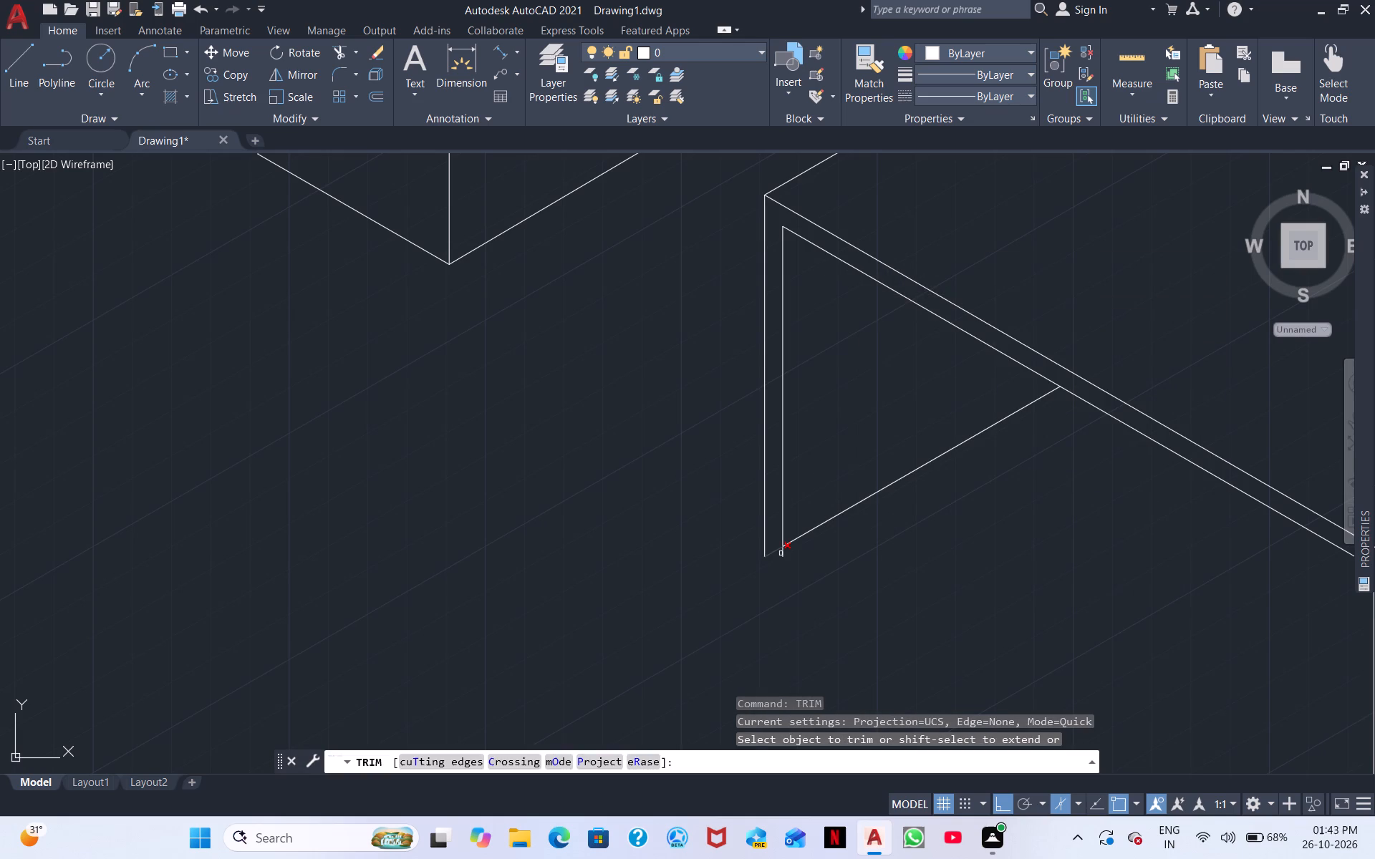
{"action": "left_click", "coordinate": [783, 556]}
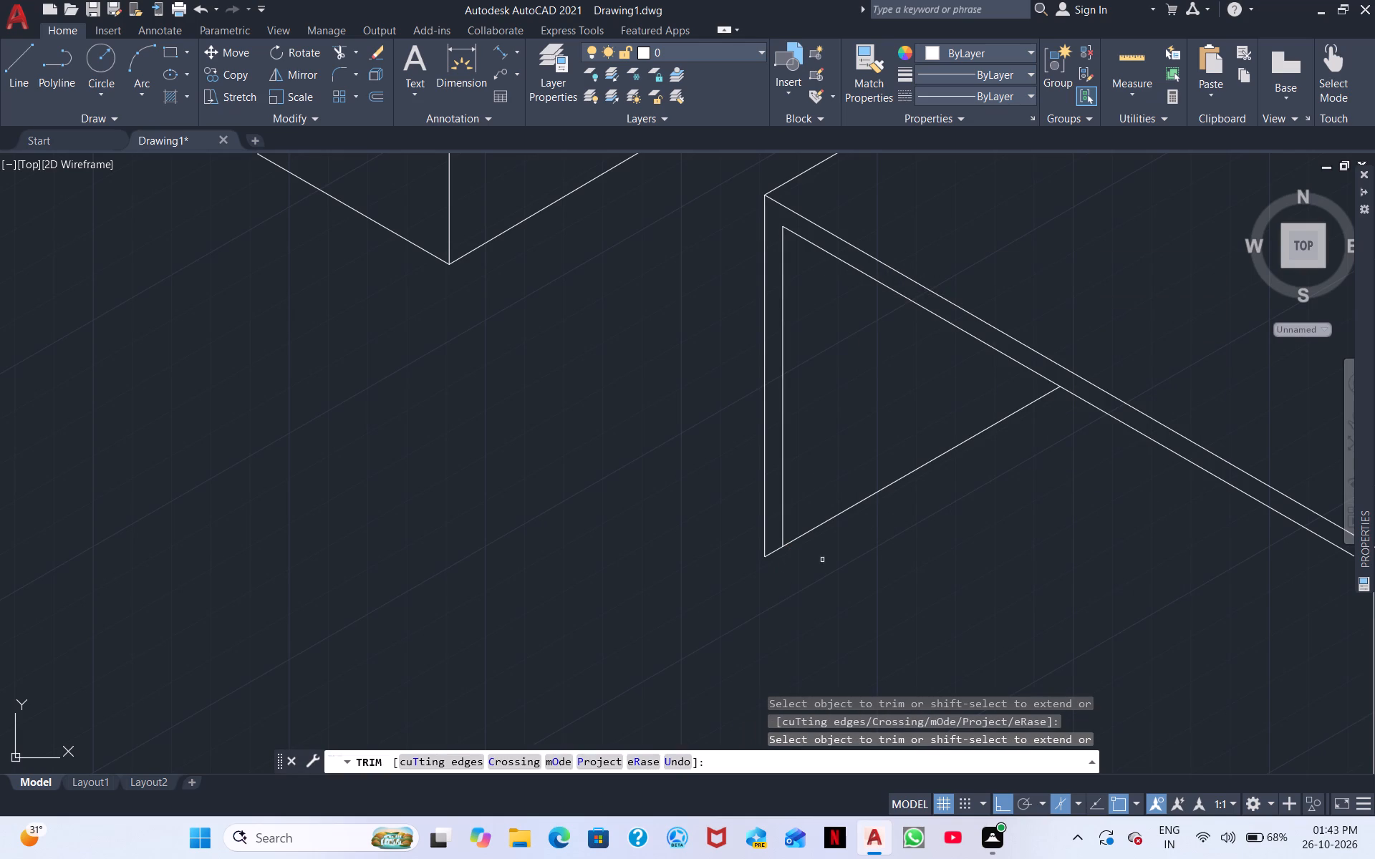
Draw a line from the inner top edge down to the left leg's 30° bottom line, continuing at 330° to the front leg's inner vertical.
{"action": "scroll", "coordinate": [873, 545], "scroll_direction": "down", "scroll_amount": 1}
{"action": "middle_click_drag", "start_coordinate": [904, 566], "coordinate": [617, 542]}
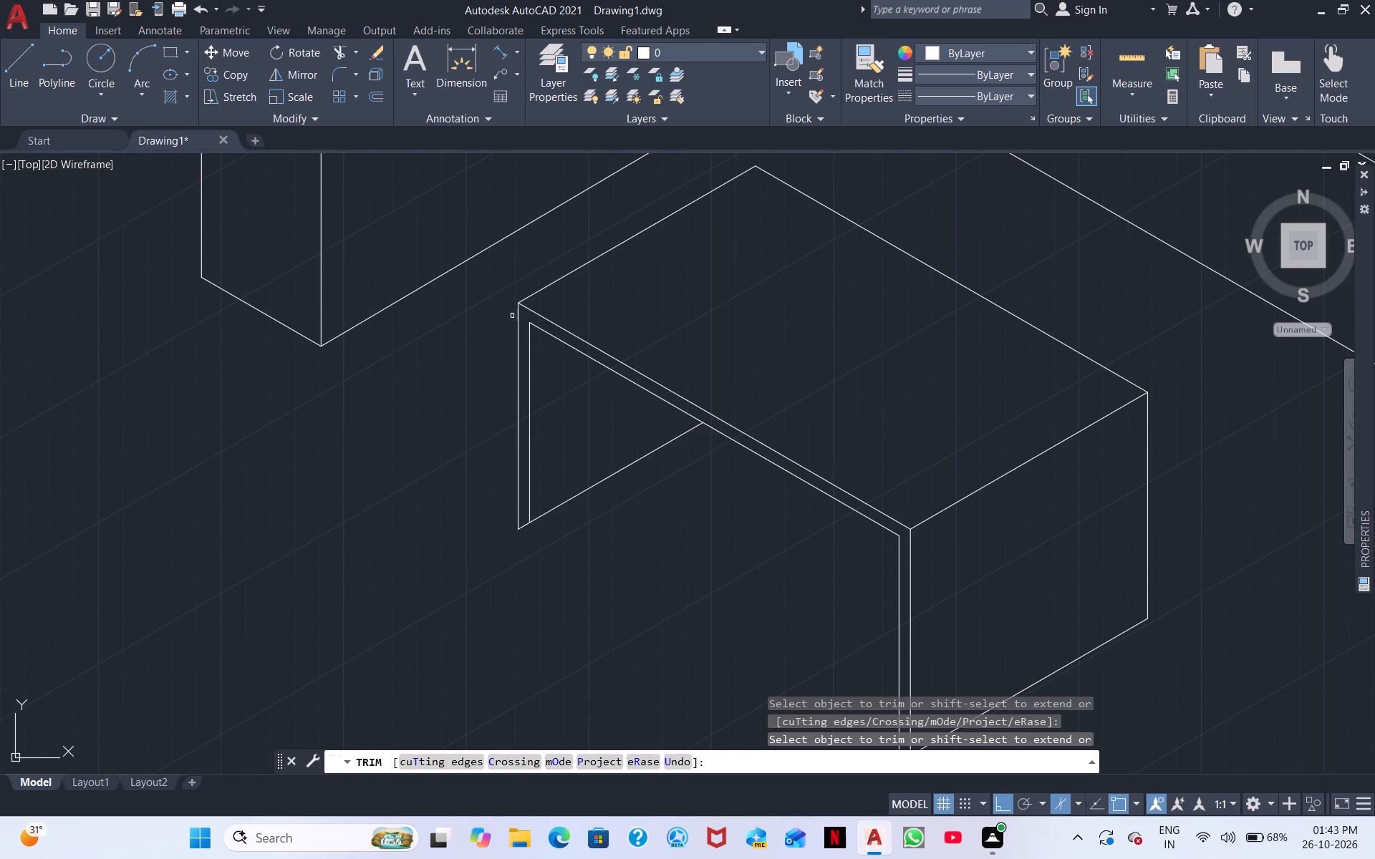
{"action": "left_click", "coordinate": [25, 63]}
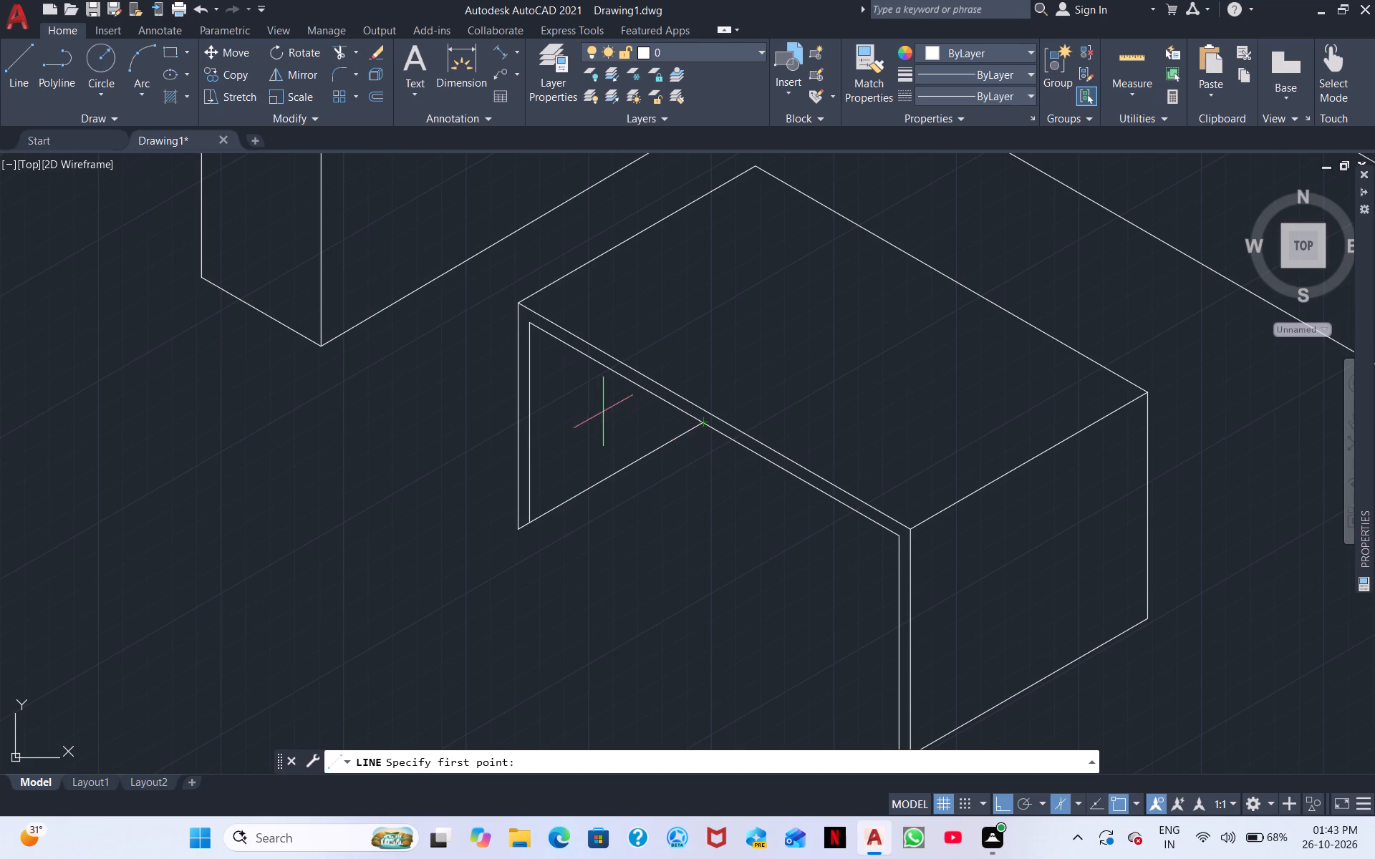
{"action": "left_click", "coordinate": [585, 359]}
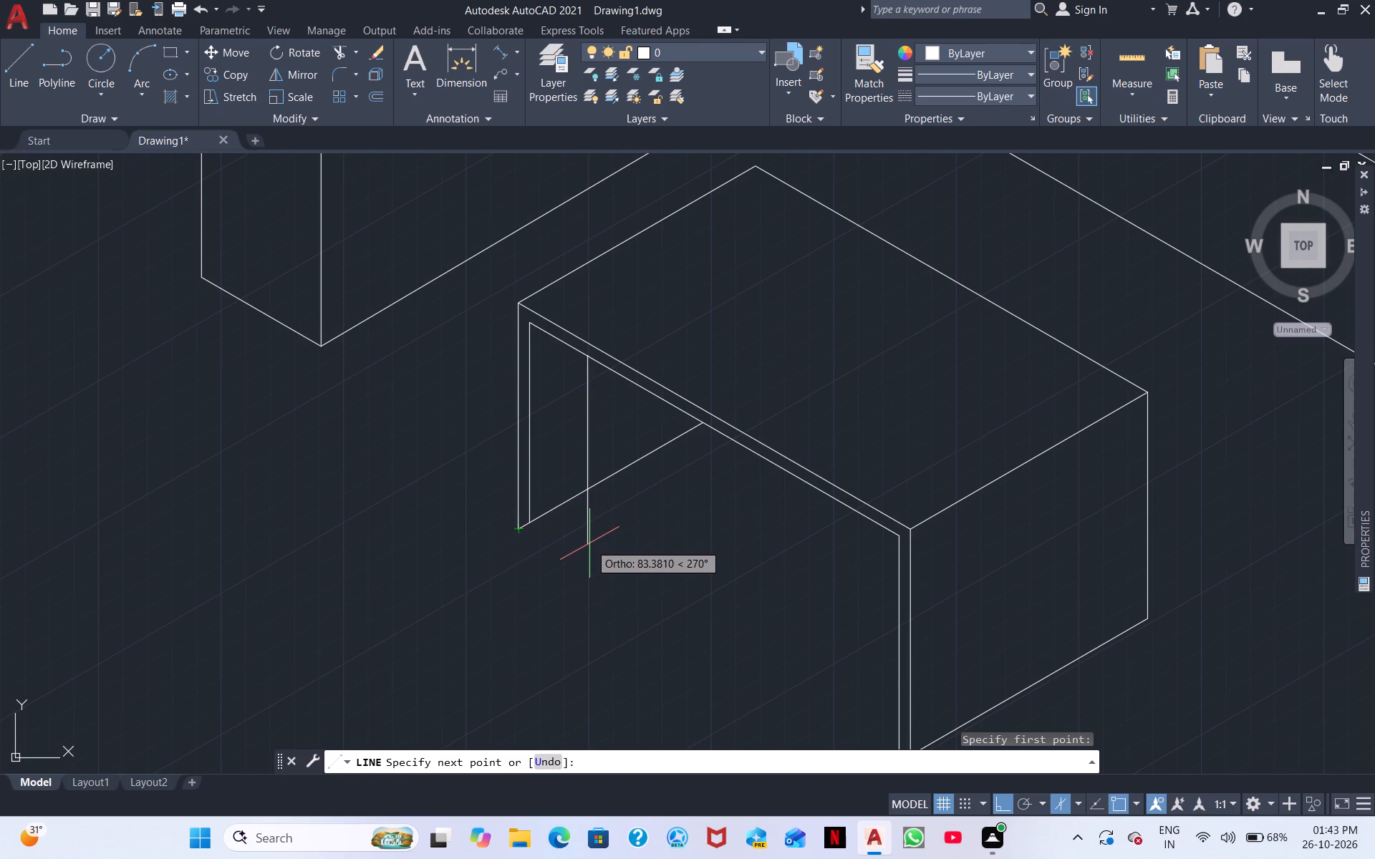
{"action": "left_click", "coordinate": [590, 489]}
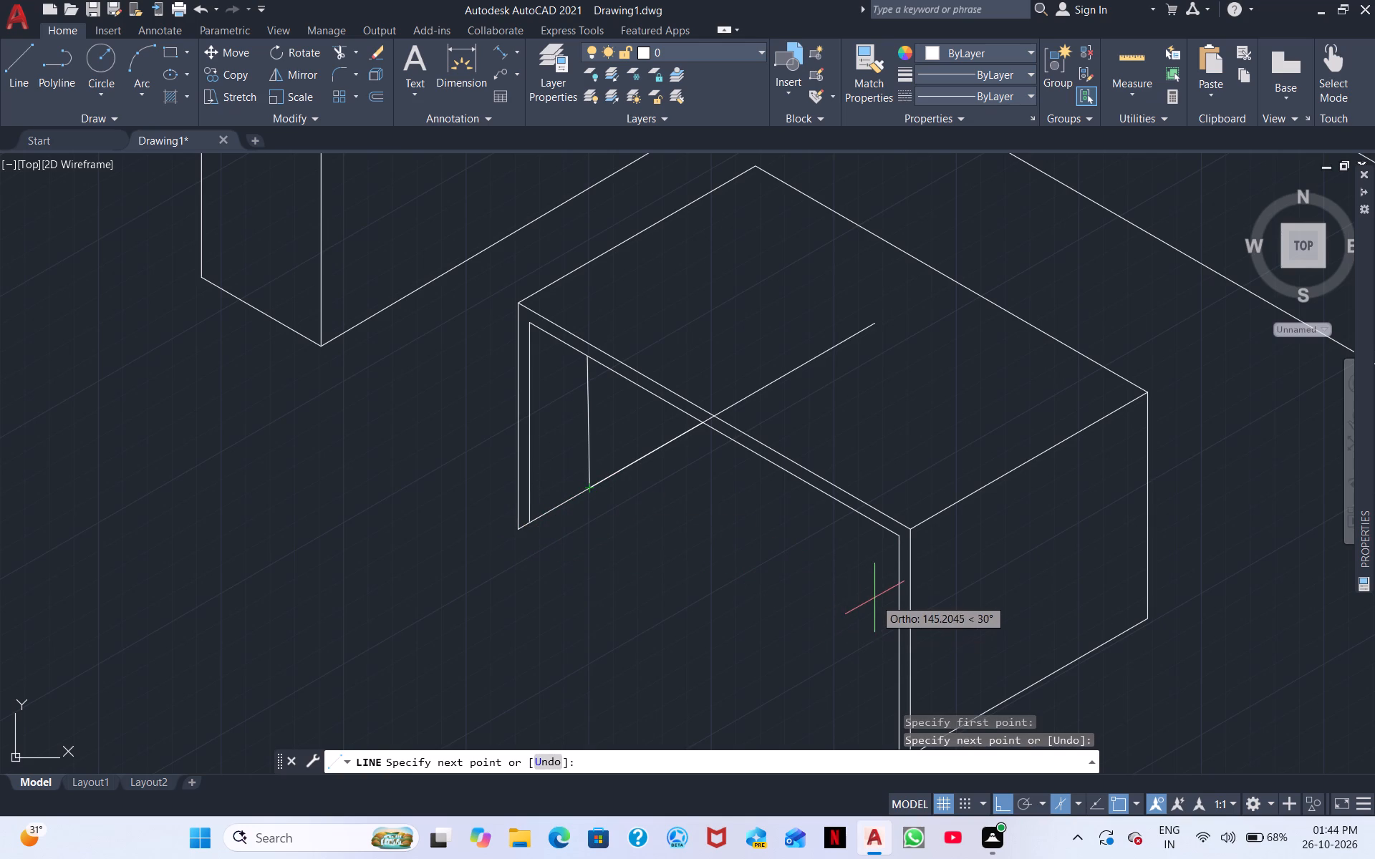
{"action": "key", "text": "F5"}
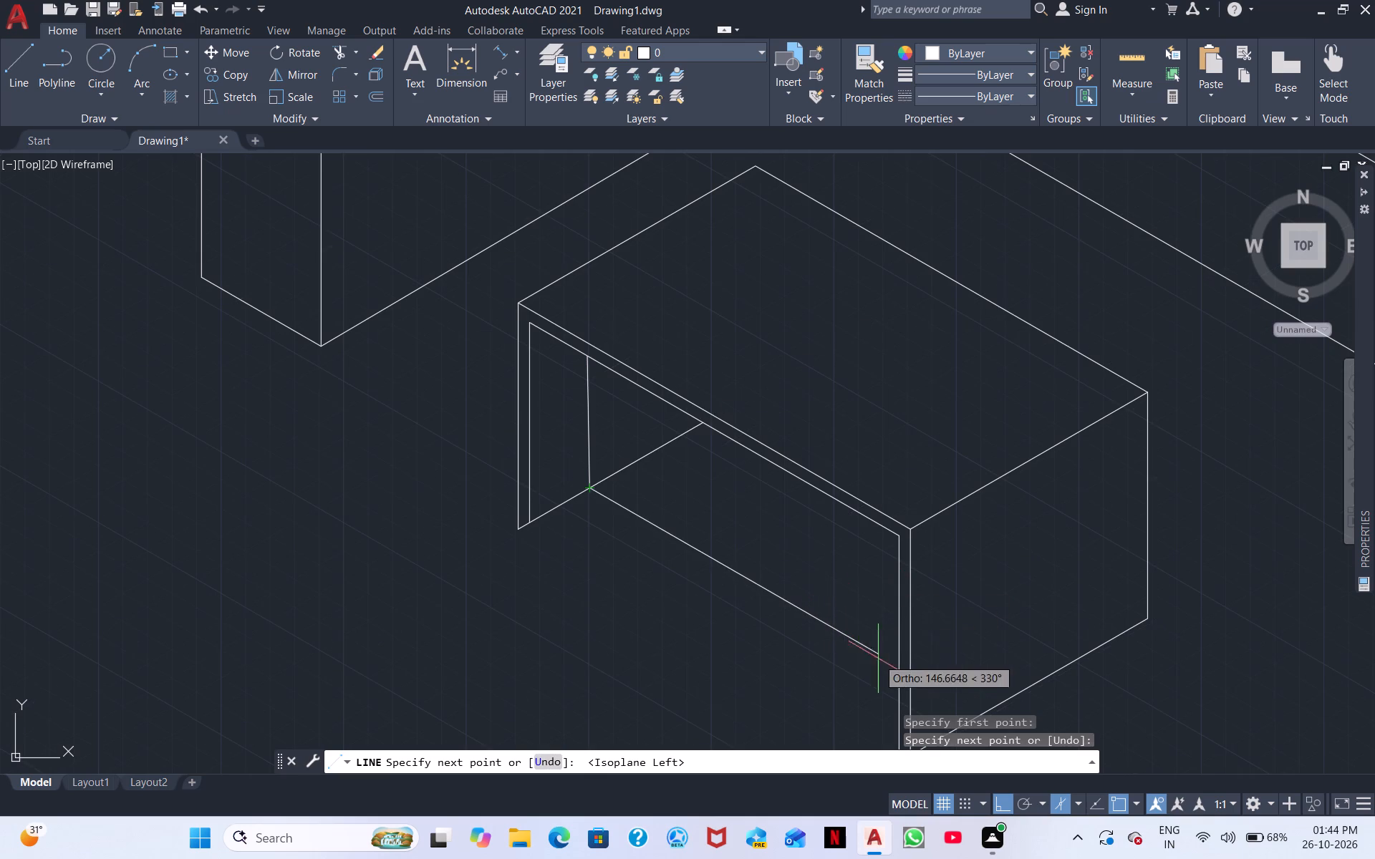
{"action": "left_click", "coordinate": [902, 659]}
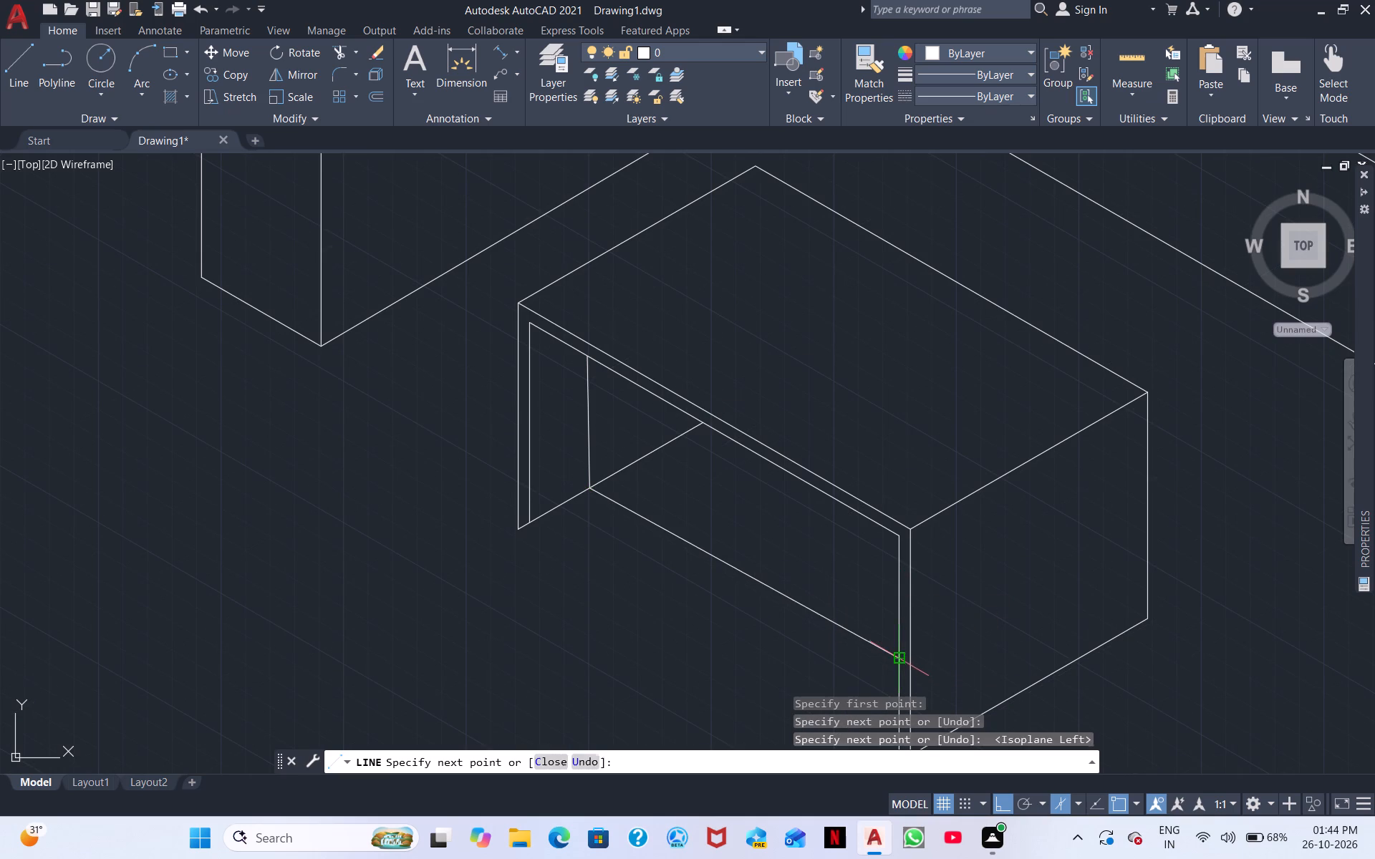
{"action": "right_click", "coordinate": [782, 654]}
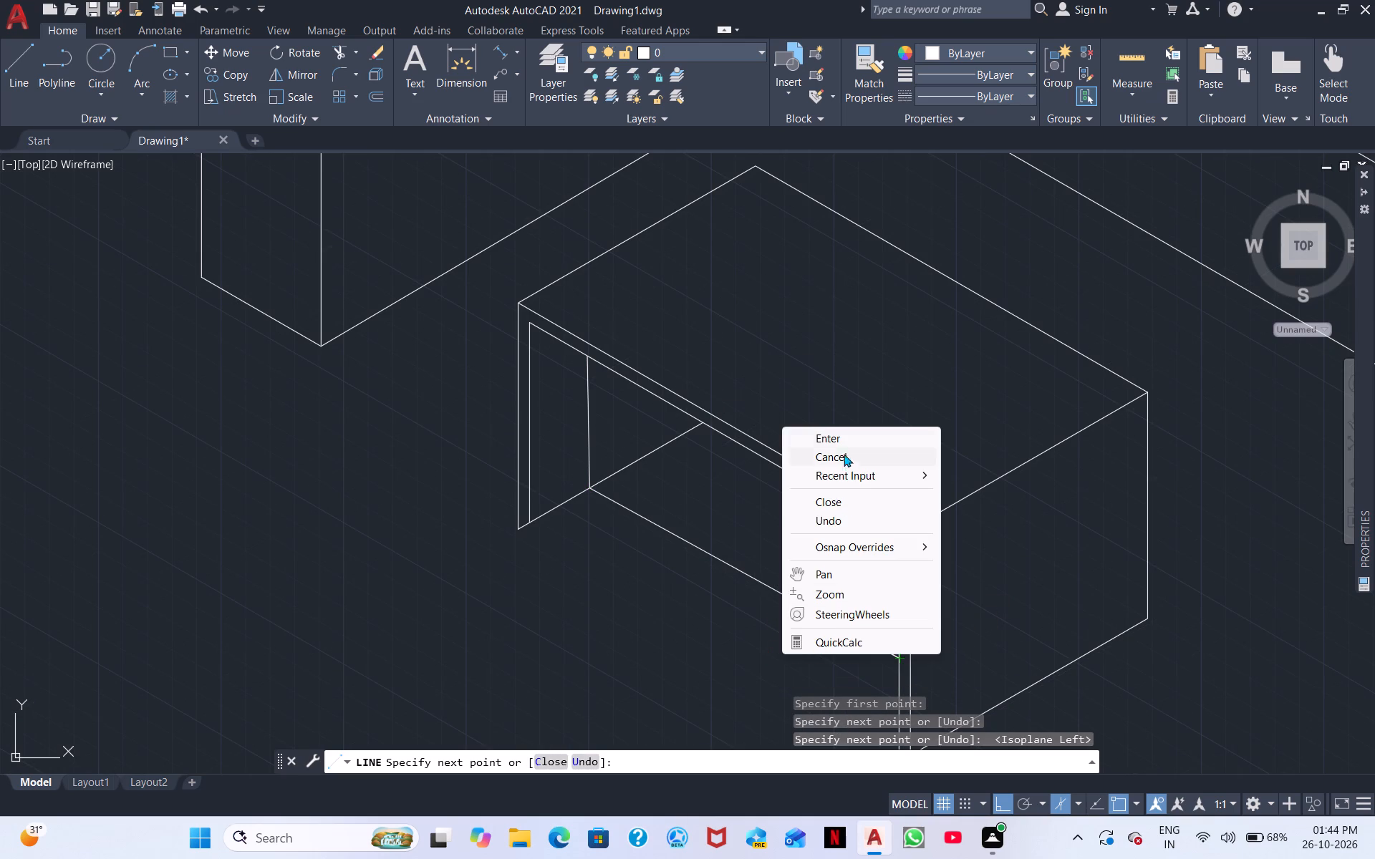
{"action": "left_click", "coordinate": [843, 438]}
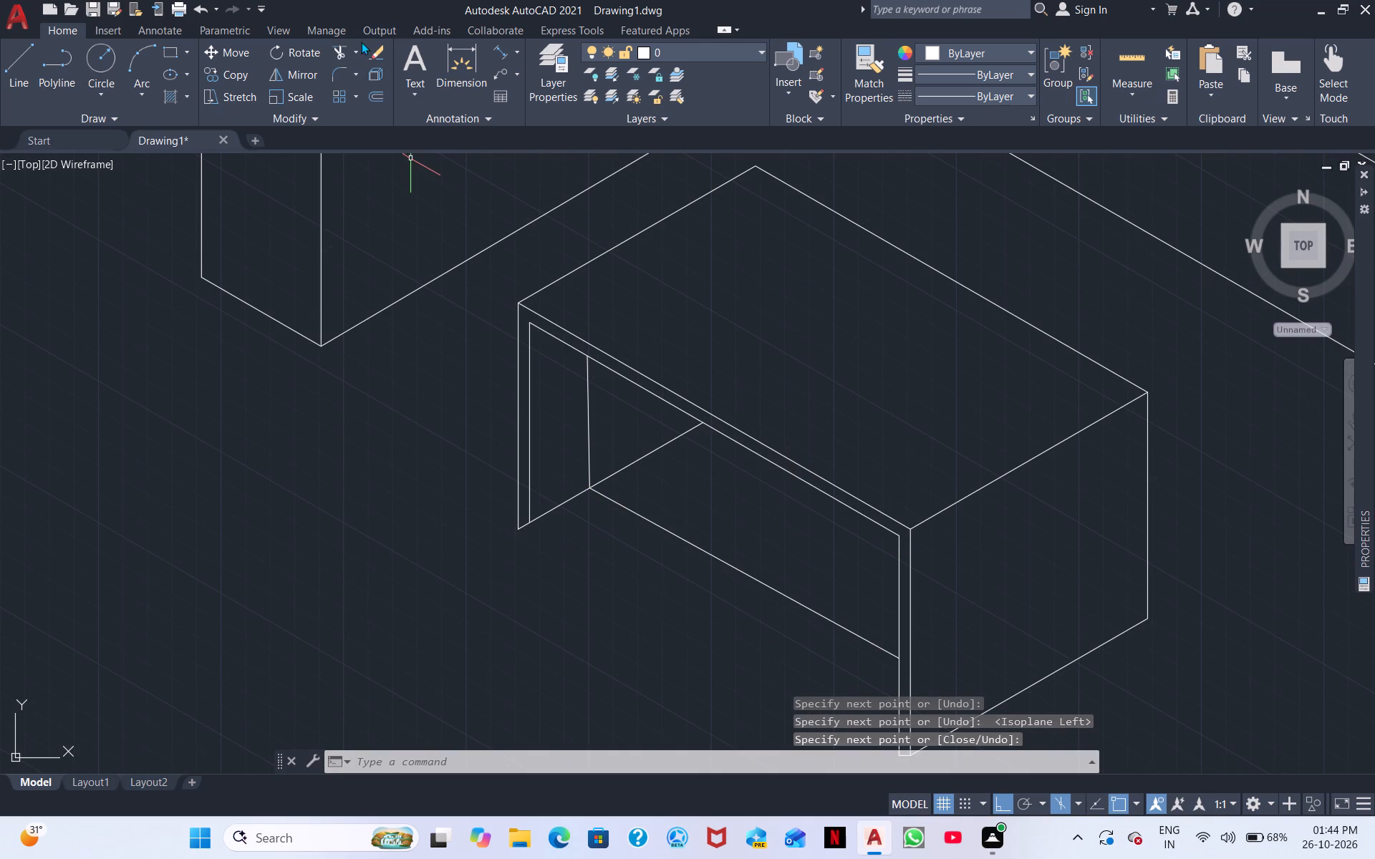
Trim the 30° bottom line beyond the table block's new inner back corner.
{"action": "left_click", "coordinate": [346, 51]}
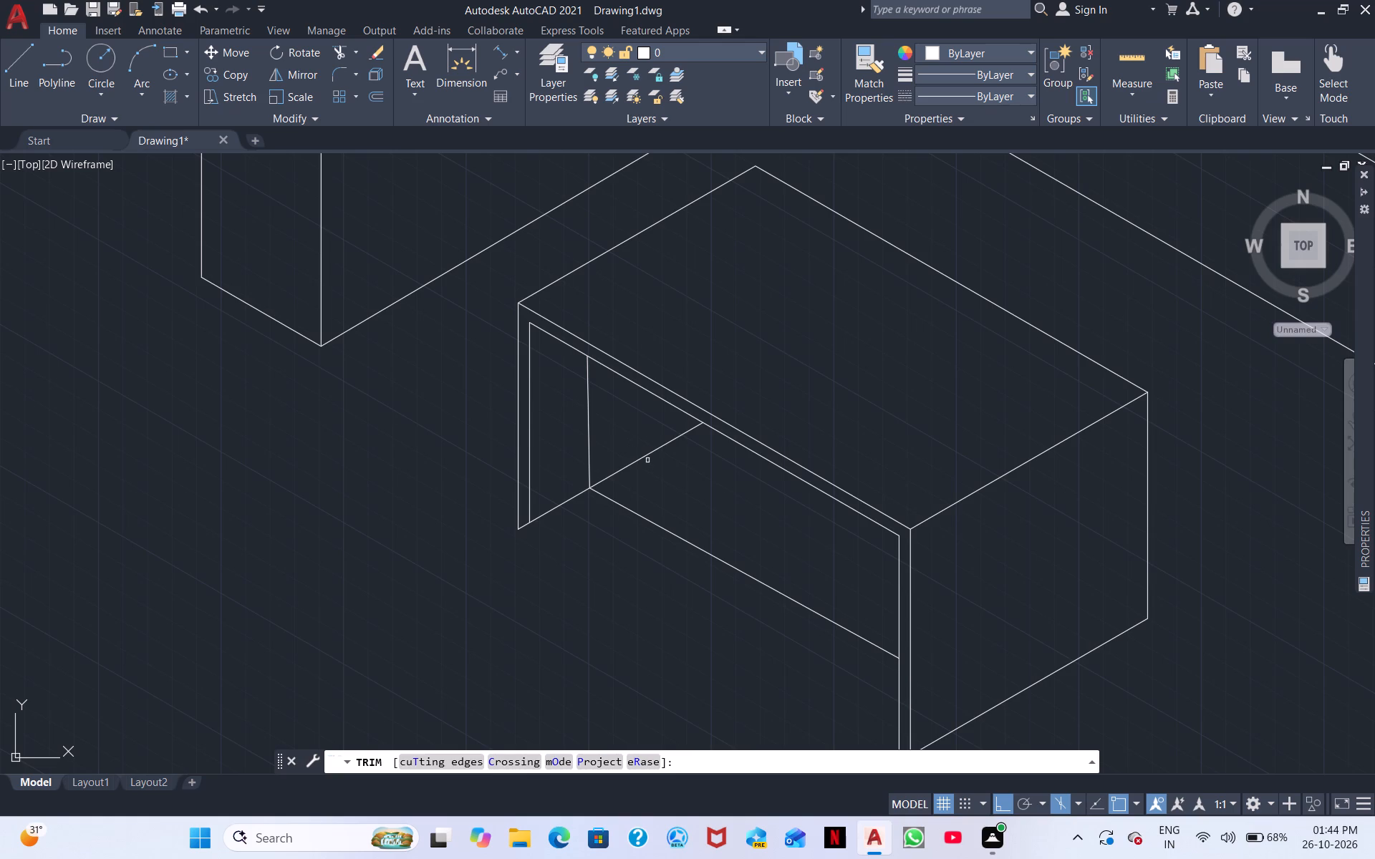
{"action": "left_click", "coordinate": [648, 452]}
{"action": "right_click", "coordinate": [612, 583]}
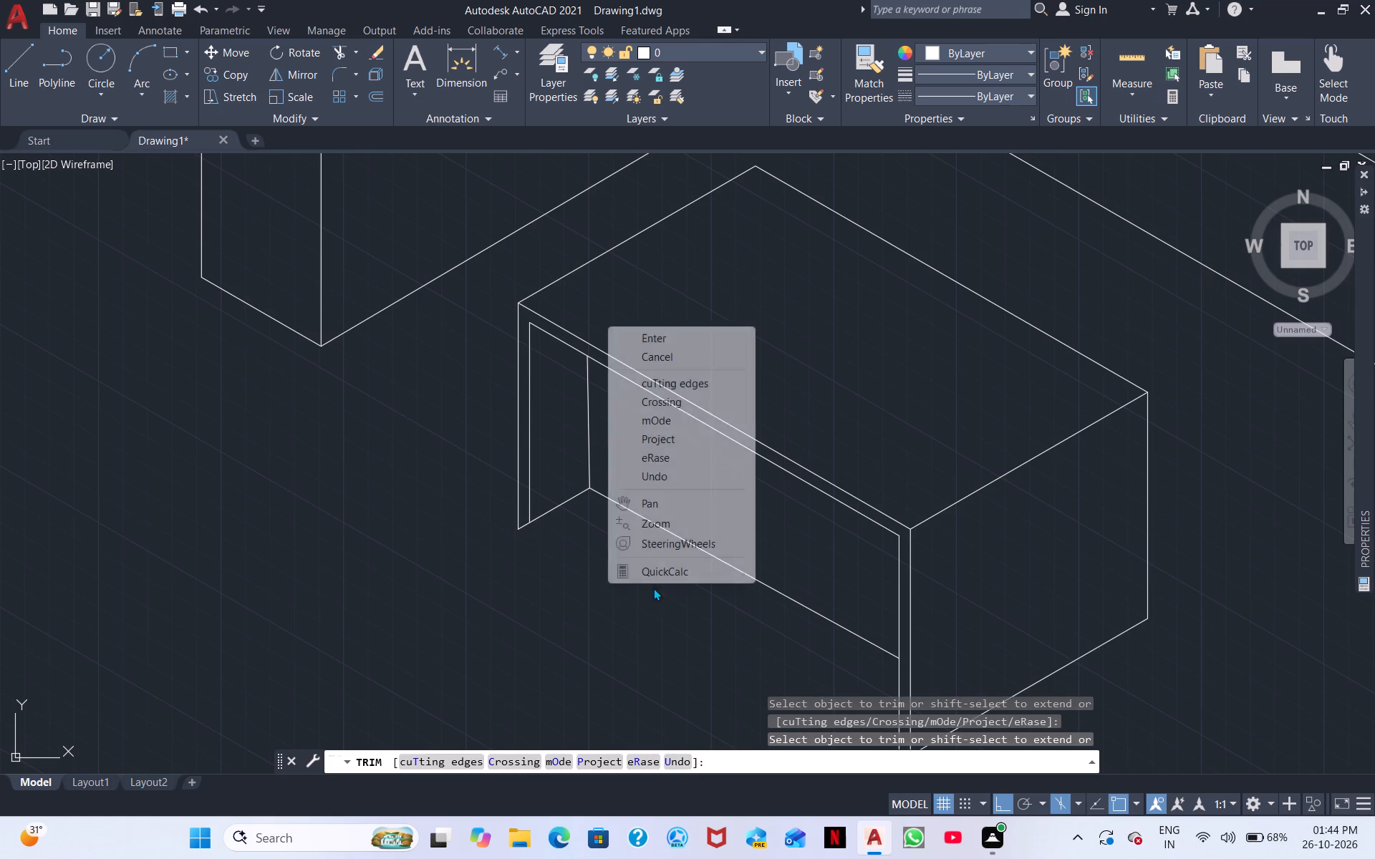
{"action": "left_click", "coordinate": [665, 337]}
Draw a vertical divider line from the inner top edge to the back bottom edge, a short distance right of the inner back corner.
{"action": "right_click", "coordinate": [614, 566]}
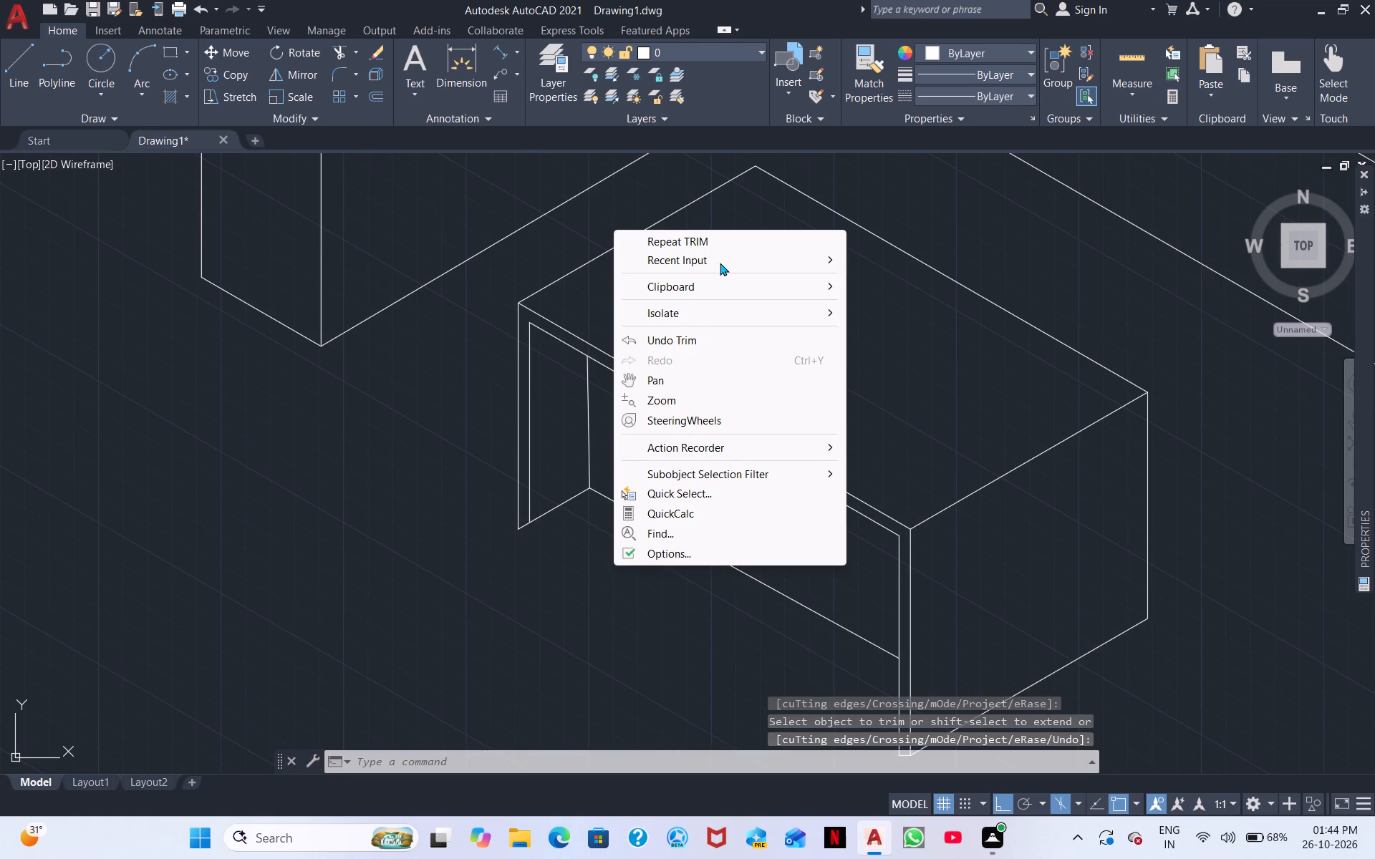
{"action": "left_click", "coordinate": [721, 256]}
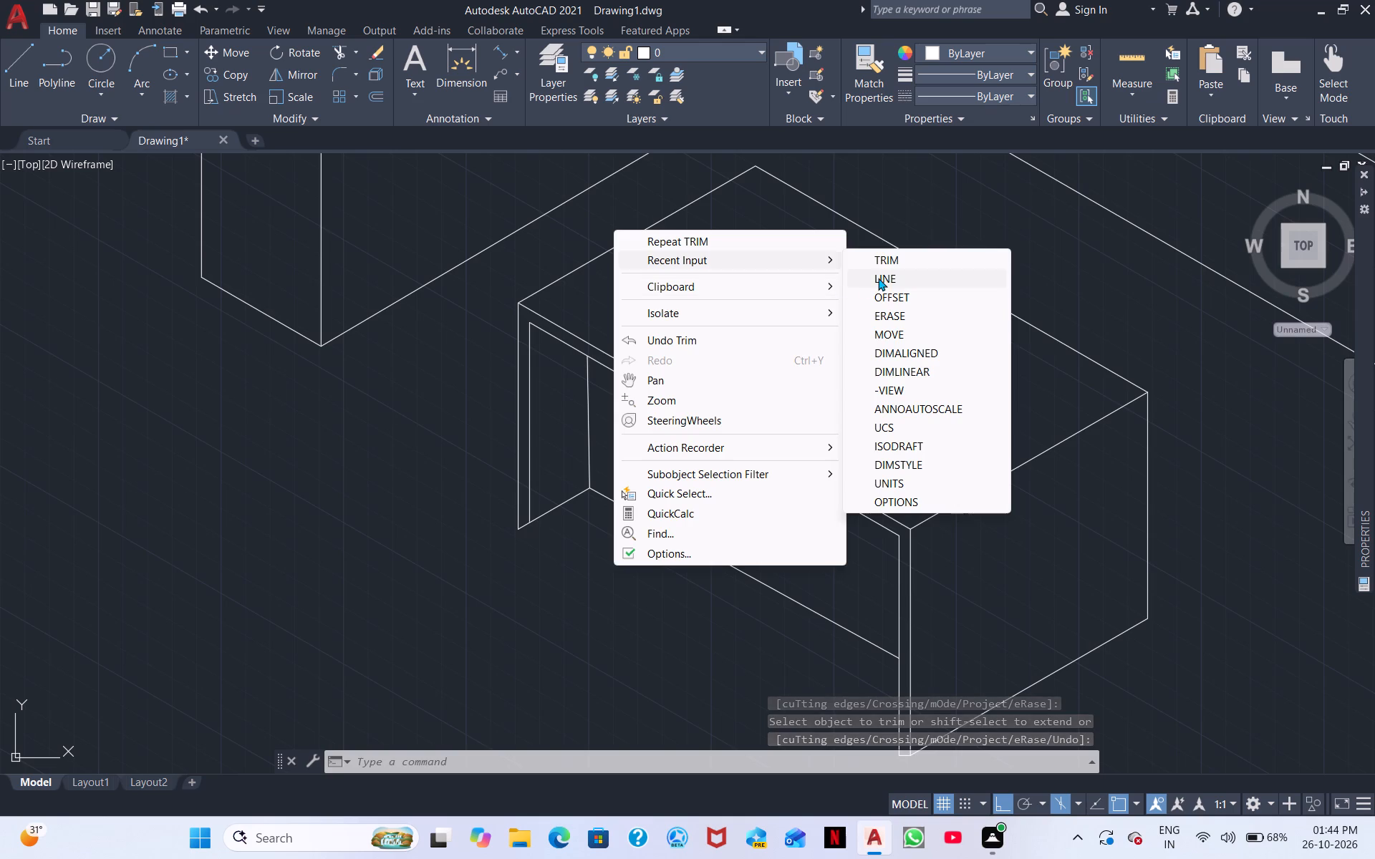
{"action": "left_click", "coordinate": [878, 278]}
{"action": "scroll", "coordinate": [591, 389], "scroll_direction": "up", "scroll_amount": 1}
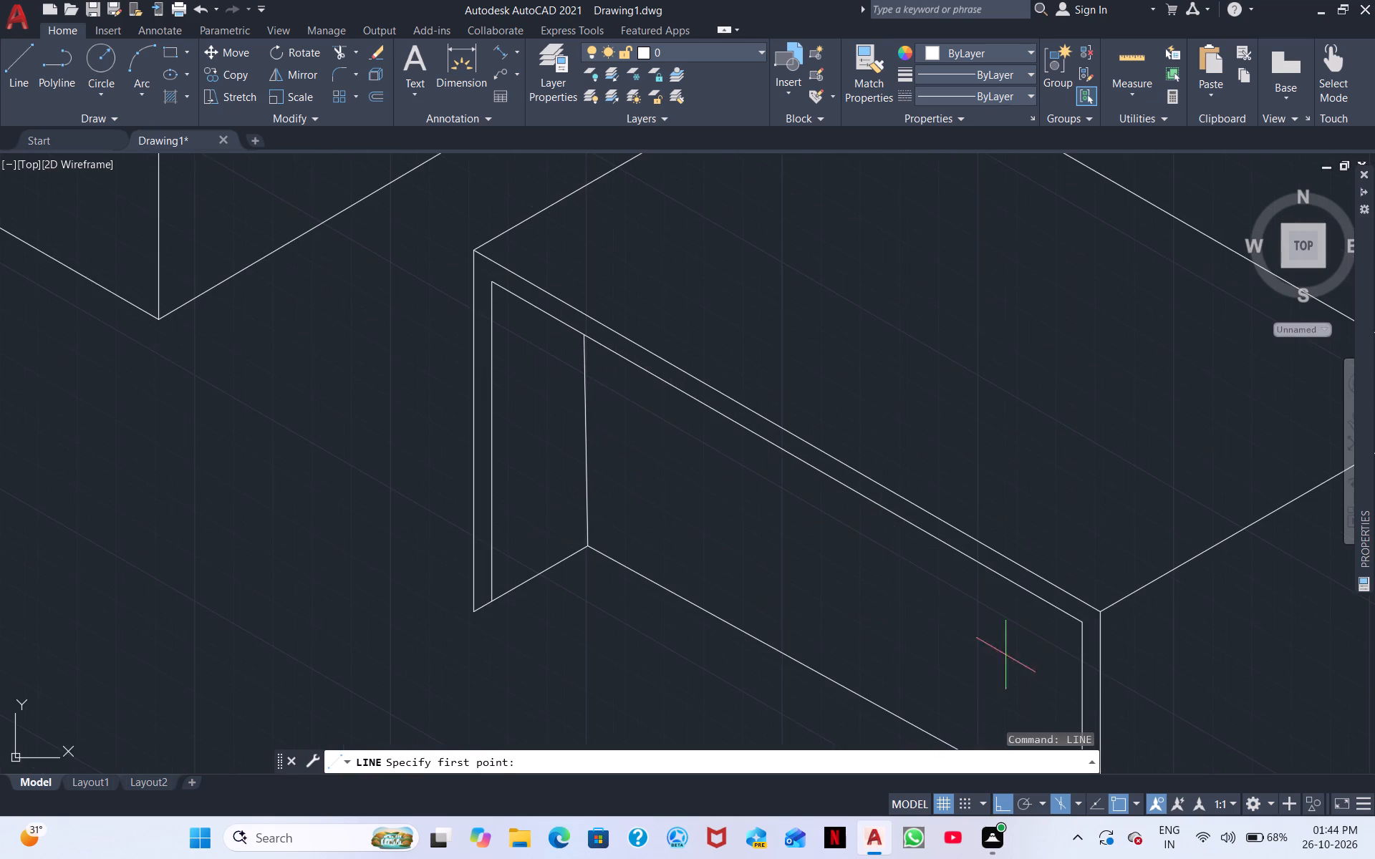
{"action": "middle_click_drag", "start_coordinate": [1051, 668], "coordinate": [1015, 366]}
{"action": "scroll", "coordinate": [1028, 372], "scroll_direction": "down", "scroll_amount": 1}
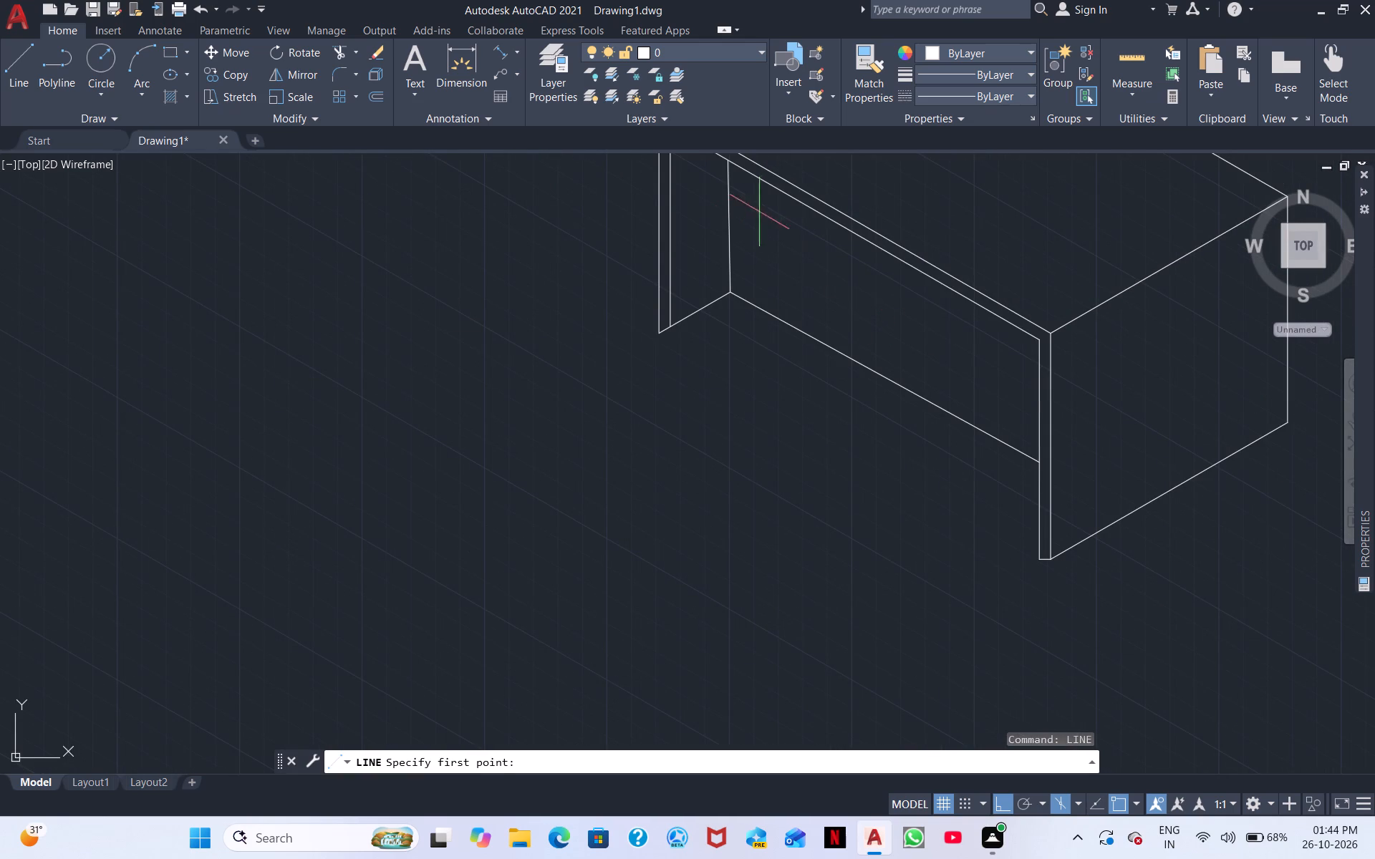
{"action": "left_click", "coordinate": [799, 200]}
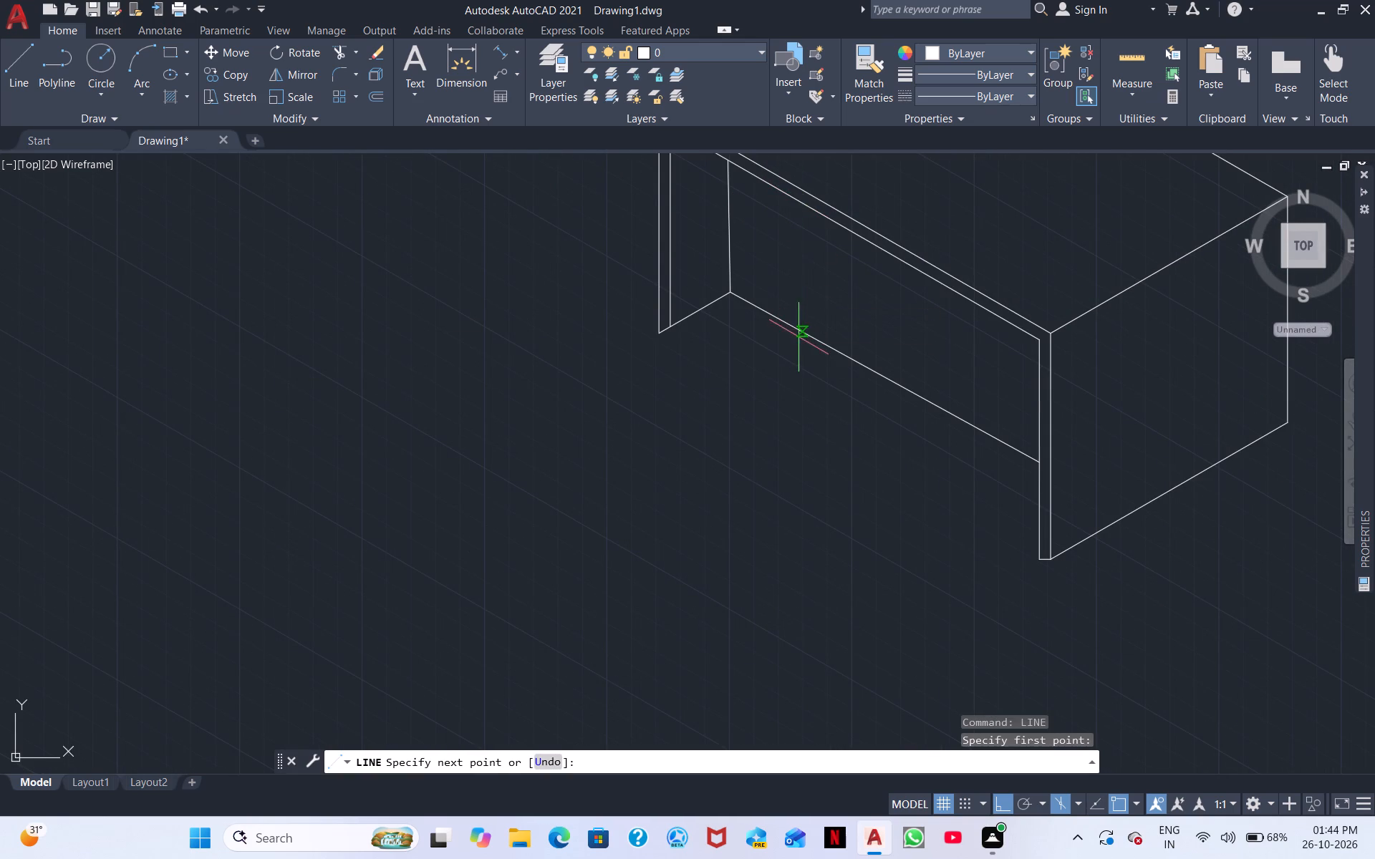
{"action": "left_click", "coordinate": [806, 333]}
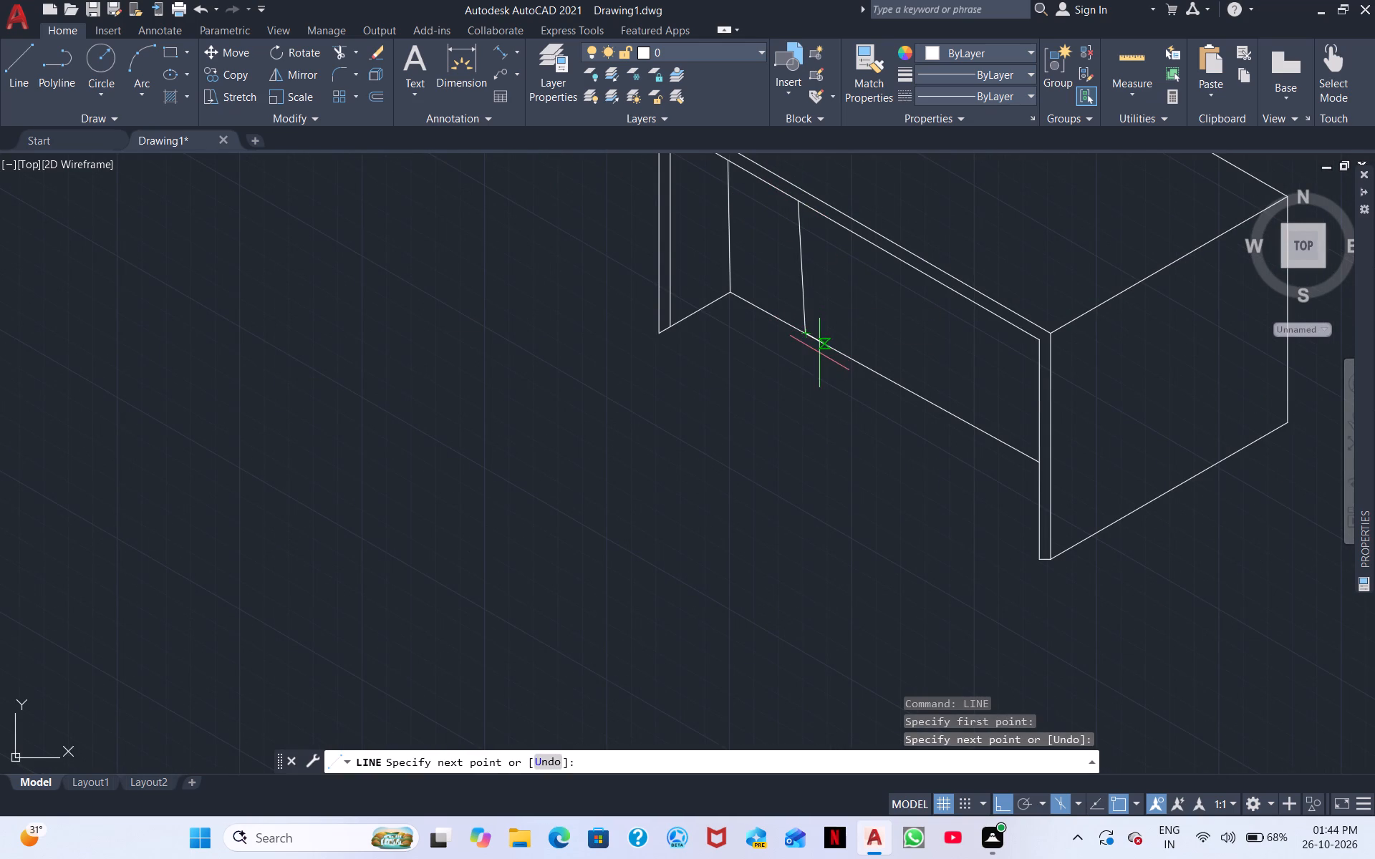
{"action": "key", "text": "ctrl+z"}
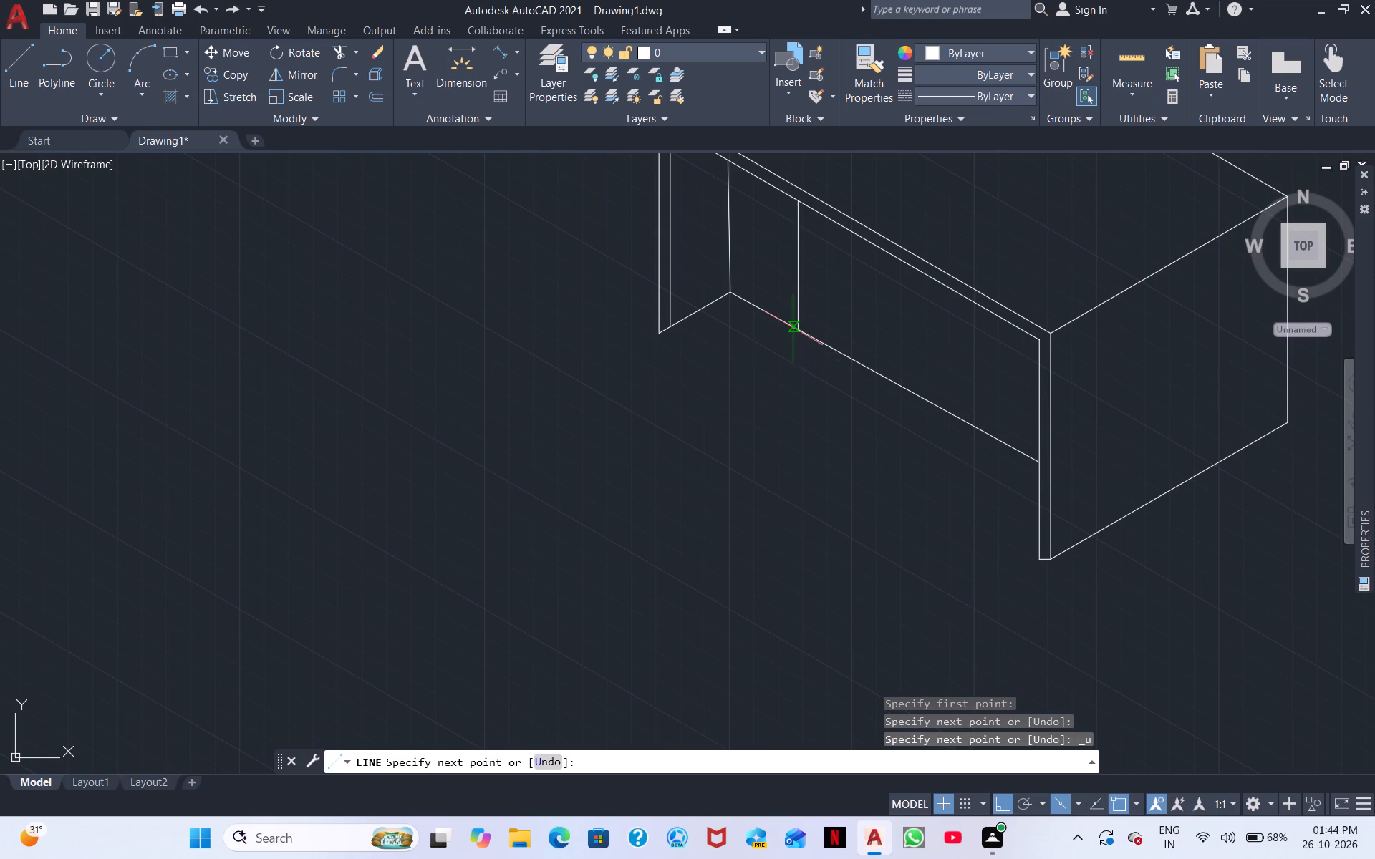
{"action": "scroll", "coordinate": [799, 322], "scroll_direction": "up", "scroll_amount": 3}
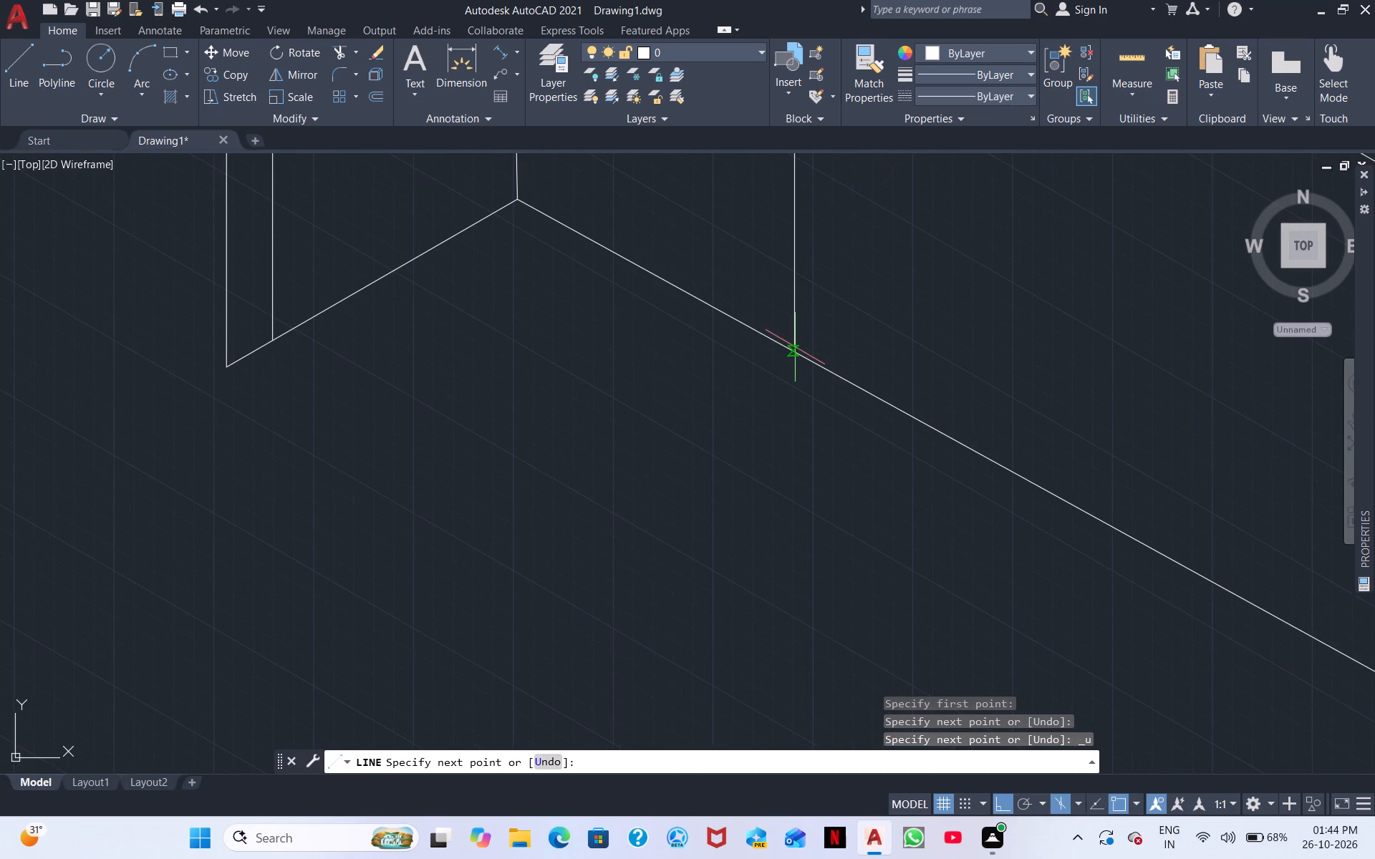
{"action": "left_click", "coordinate": [794, 353]}
{"action": "scroll", "coordinate": [841, 324], "scroll_direction": "down", "scroll_amount": 3}
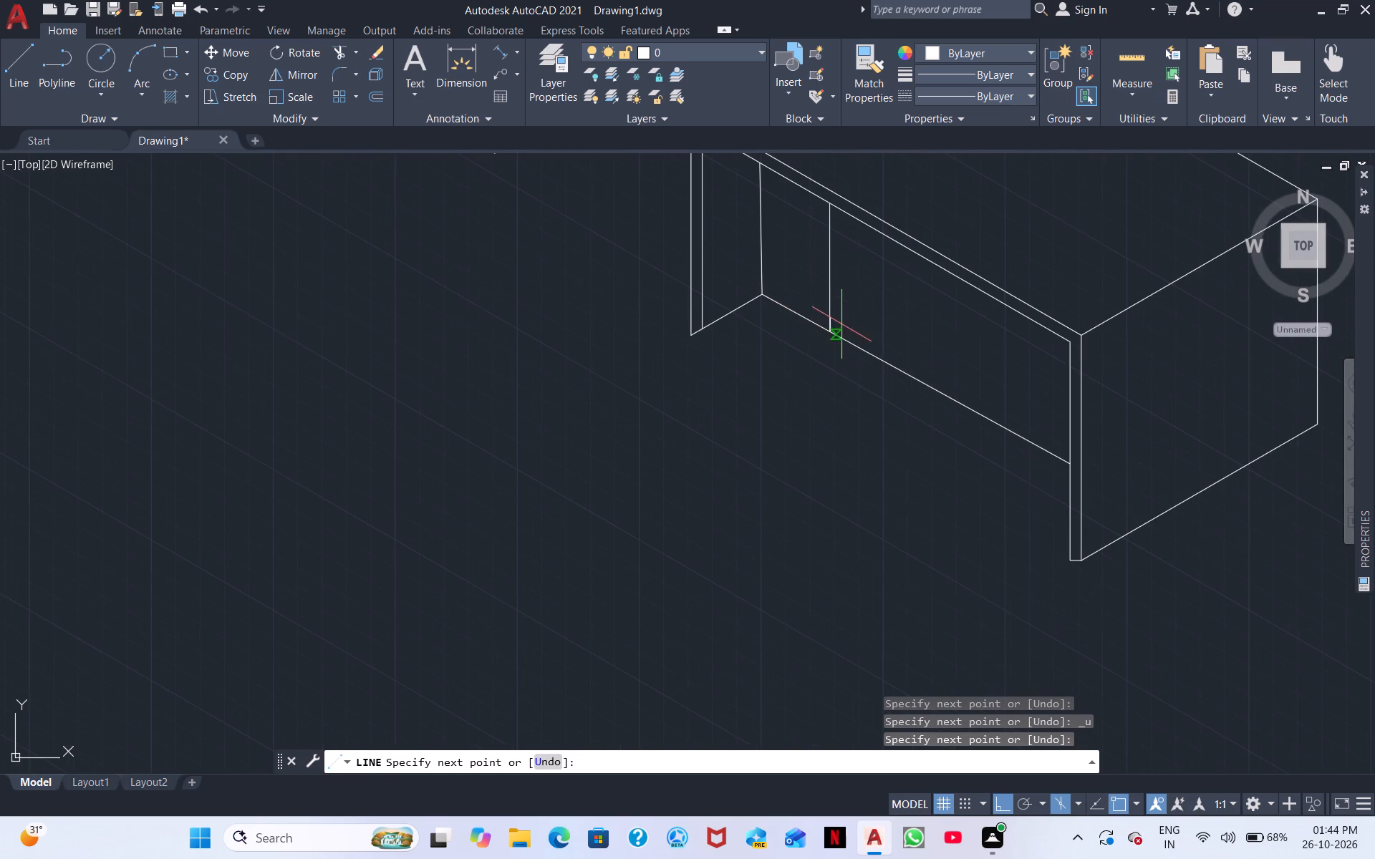
{"action": "right_click", "coordinate": [892, 344]}
{"action": "left_click", "coordinate": [955, 359]}
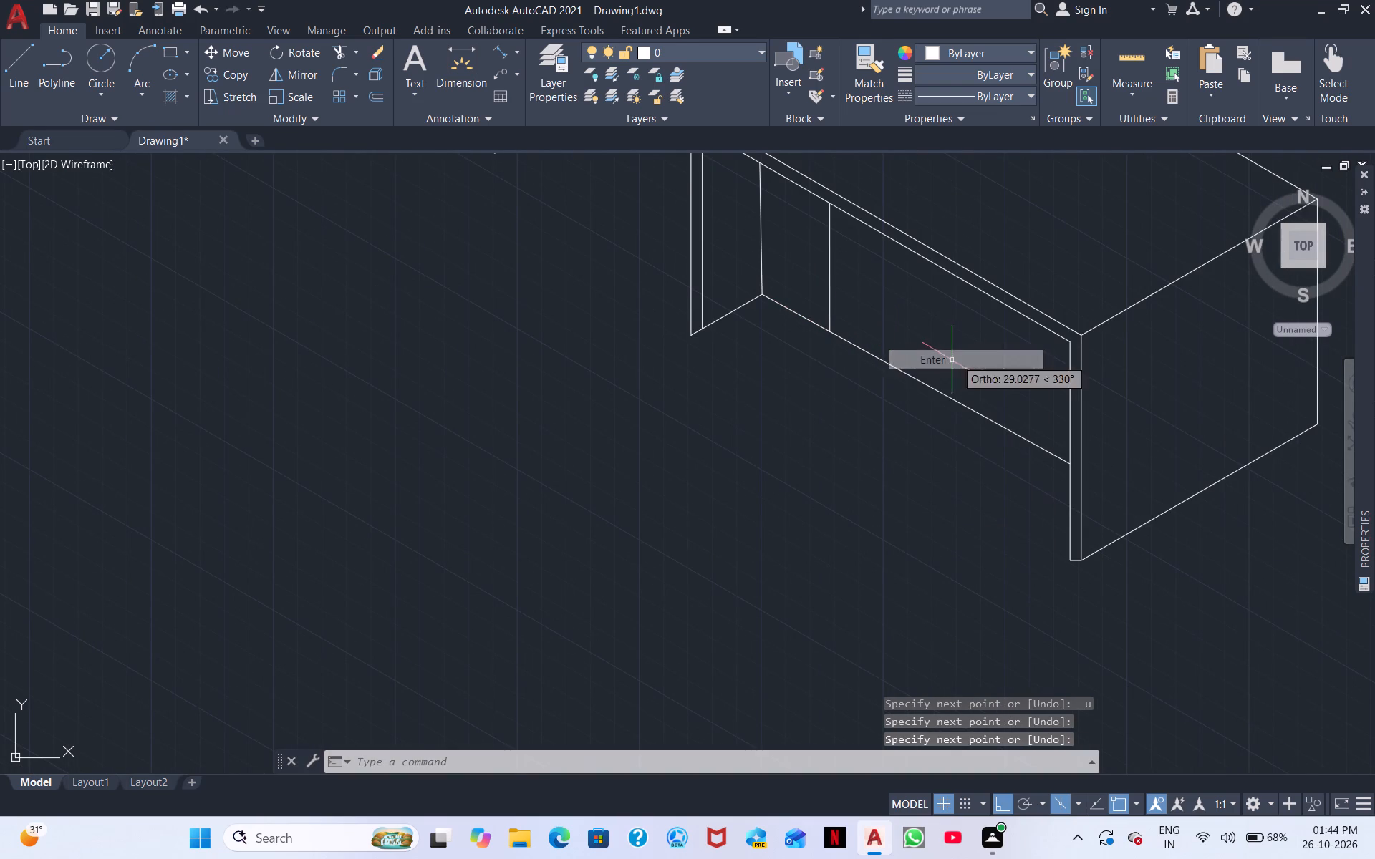
Draw a second vertical divider between the inner top edge and the back bottom edge, near the middle of the opening.
{"action": "right_click", "coordinate": [948, 360]}
{"action": "left_click", "coordinate": [1026, 370]}
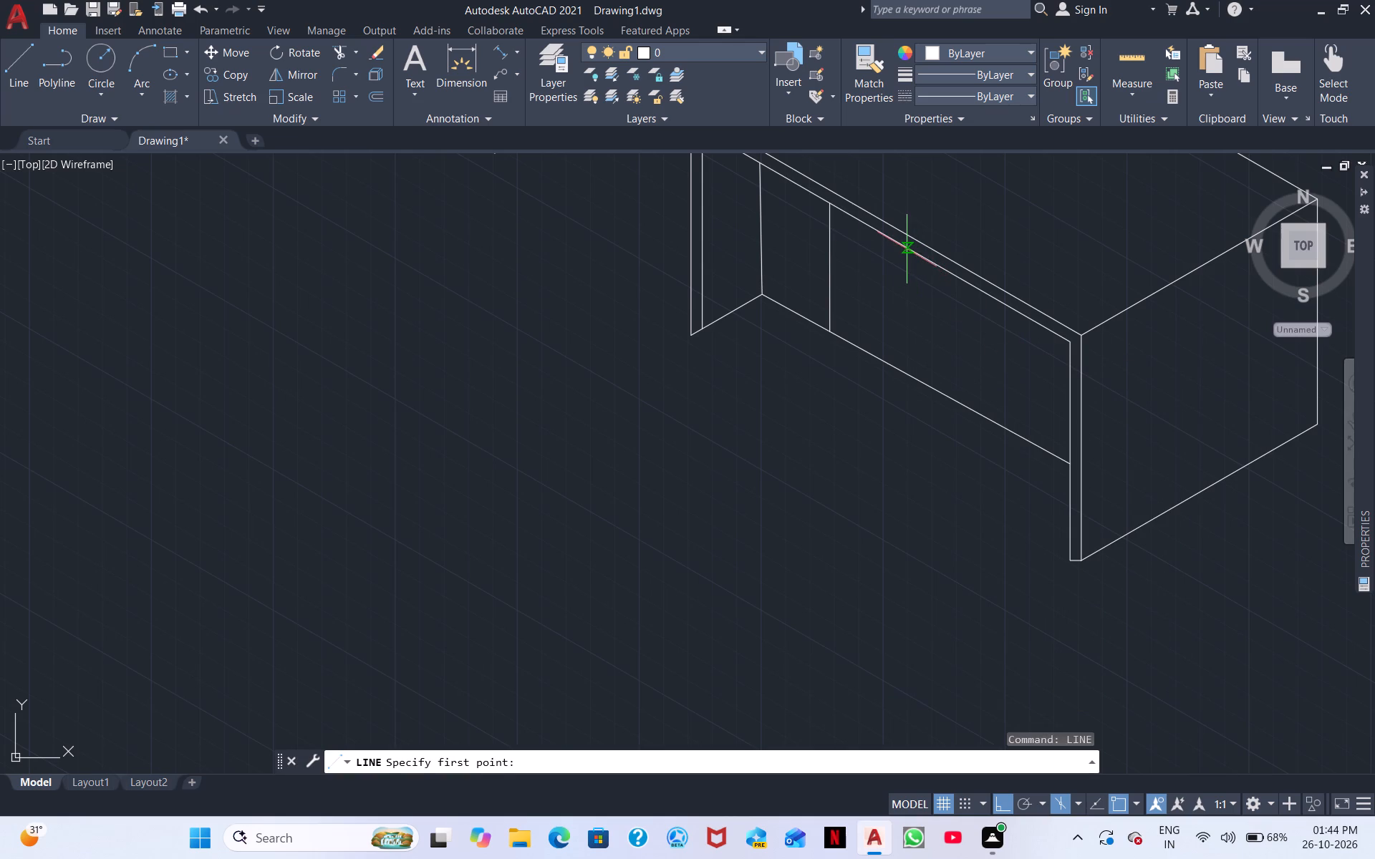
{"action": "left_click", "coordinate": [910, 251]}
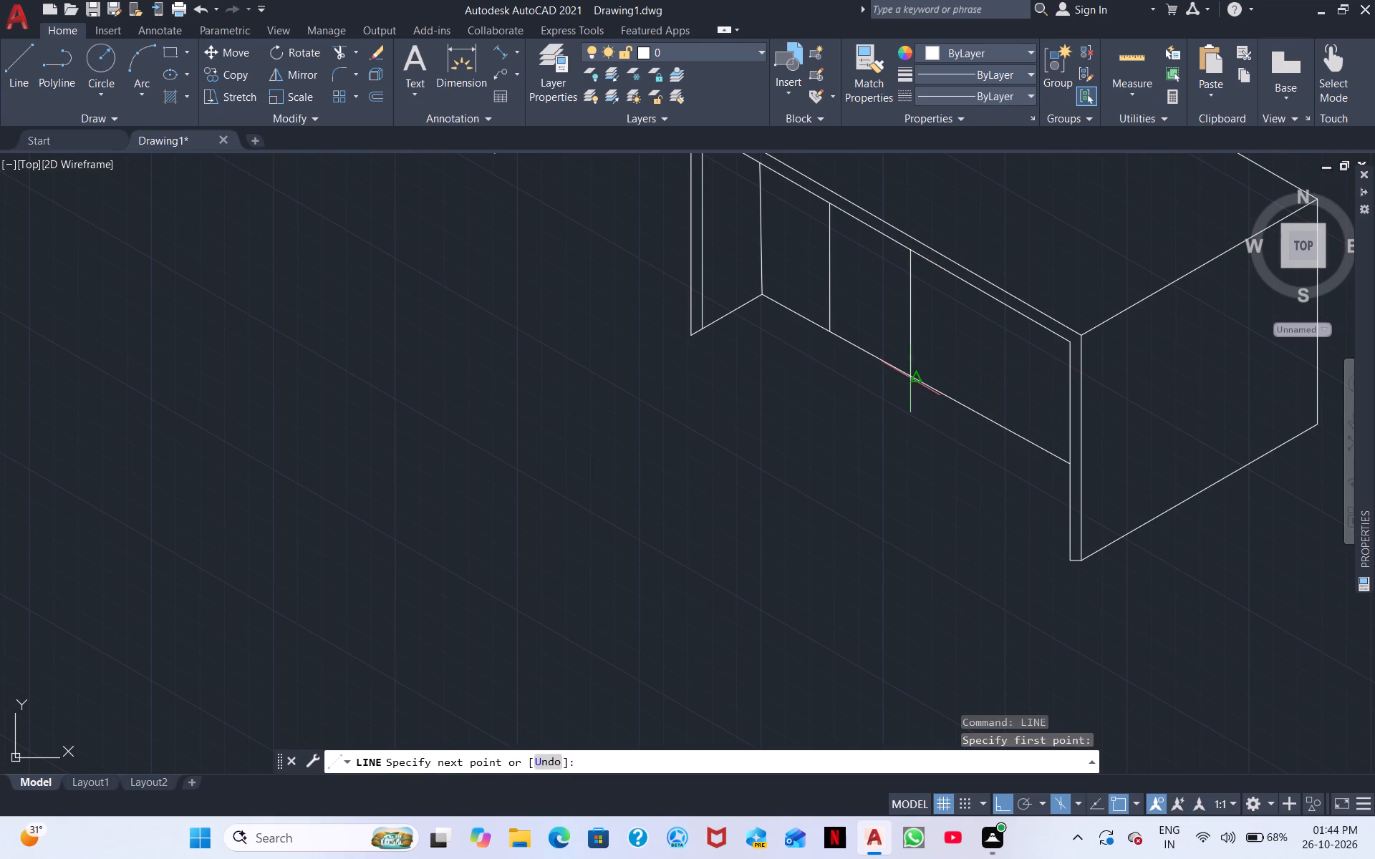
{"action": "double_click", "coordinate": [911, 378]}
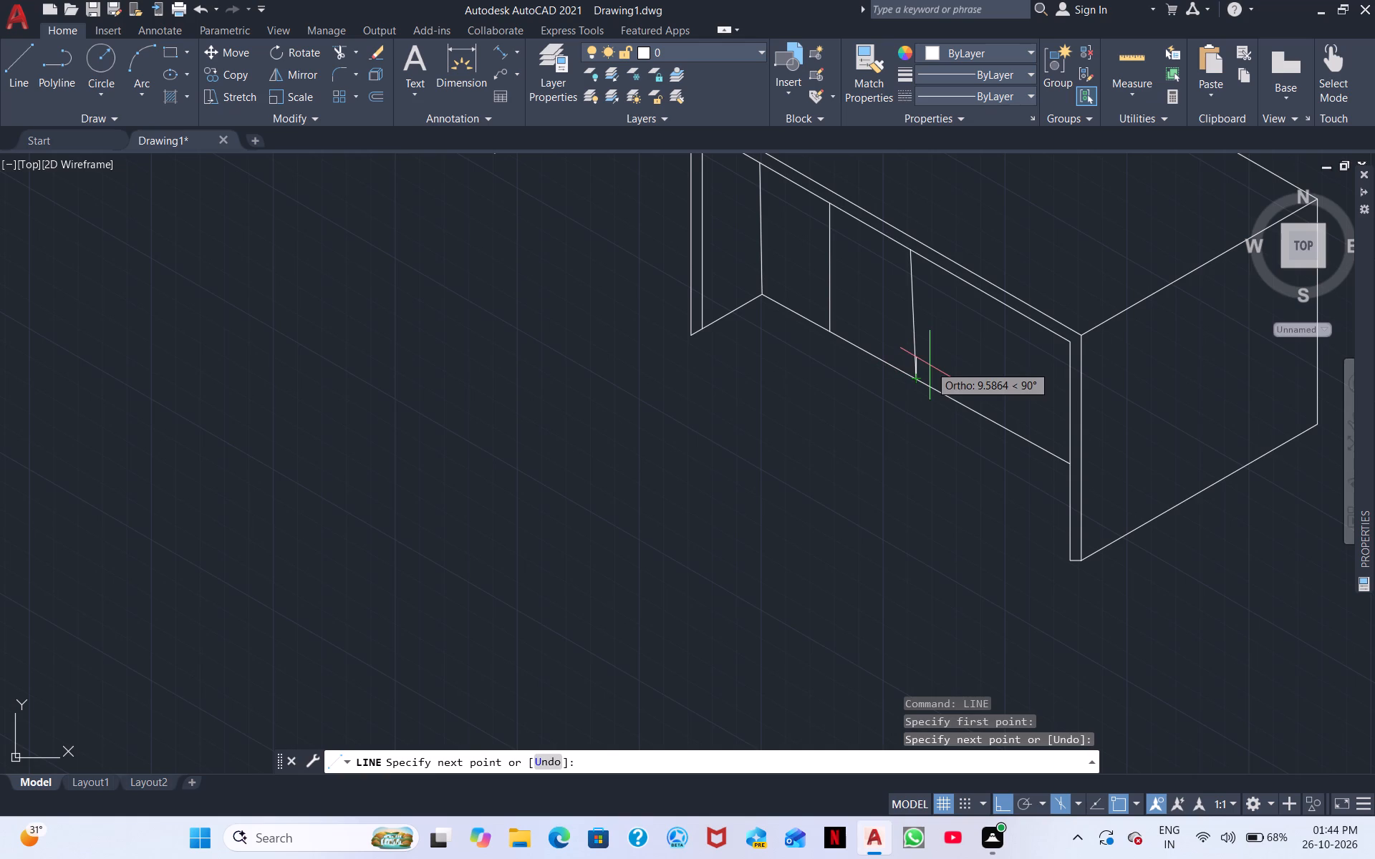
{"action": "key", "text": "ctrl+z"}
{"action": "scroll", "coordinate": [902, 377], "scroll_direction": "up", "scroll_amount": 4}
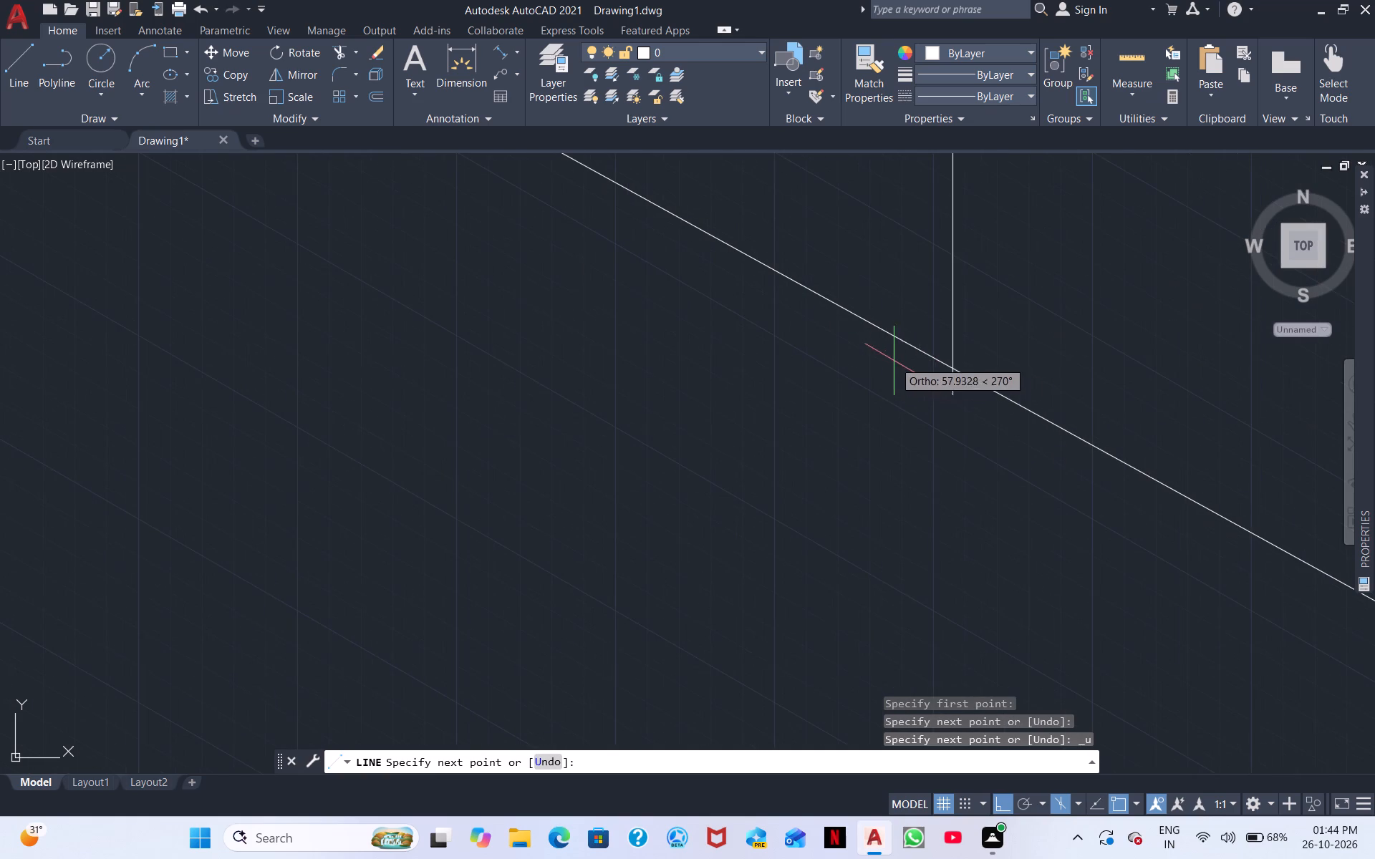
{"action": "left_click", "coordinate": [953, 369]}
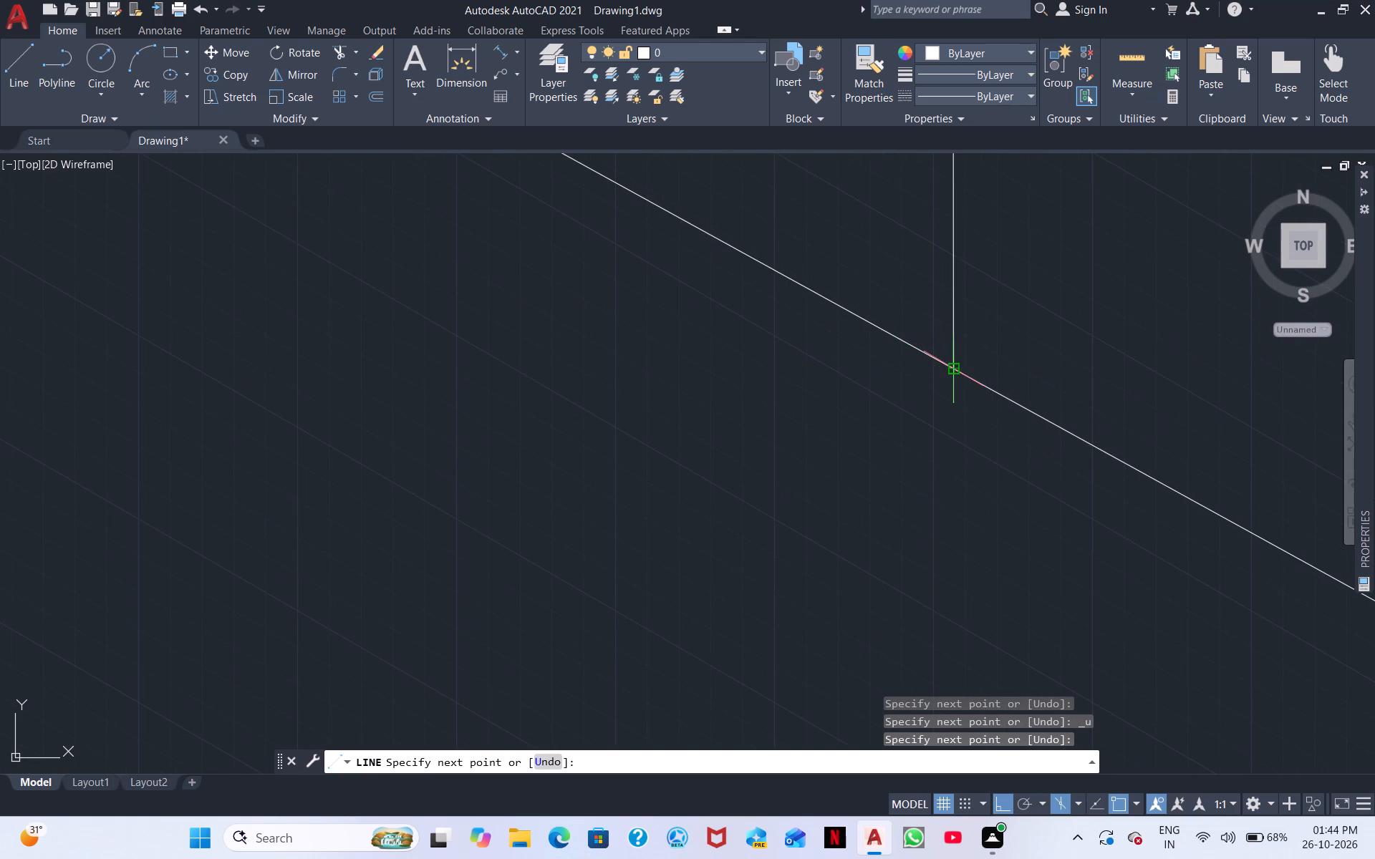
{"action": "key", "text": "Escape"}
{"action": "scroll", "coordinate": [1000, 363], "scroll_direction": "down", "scroll_amount": 3}
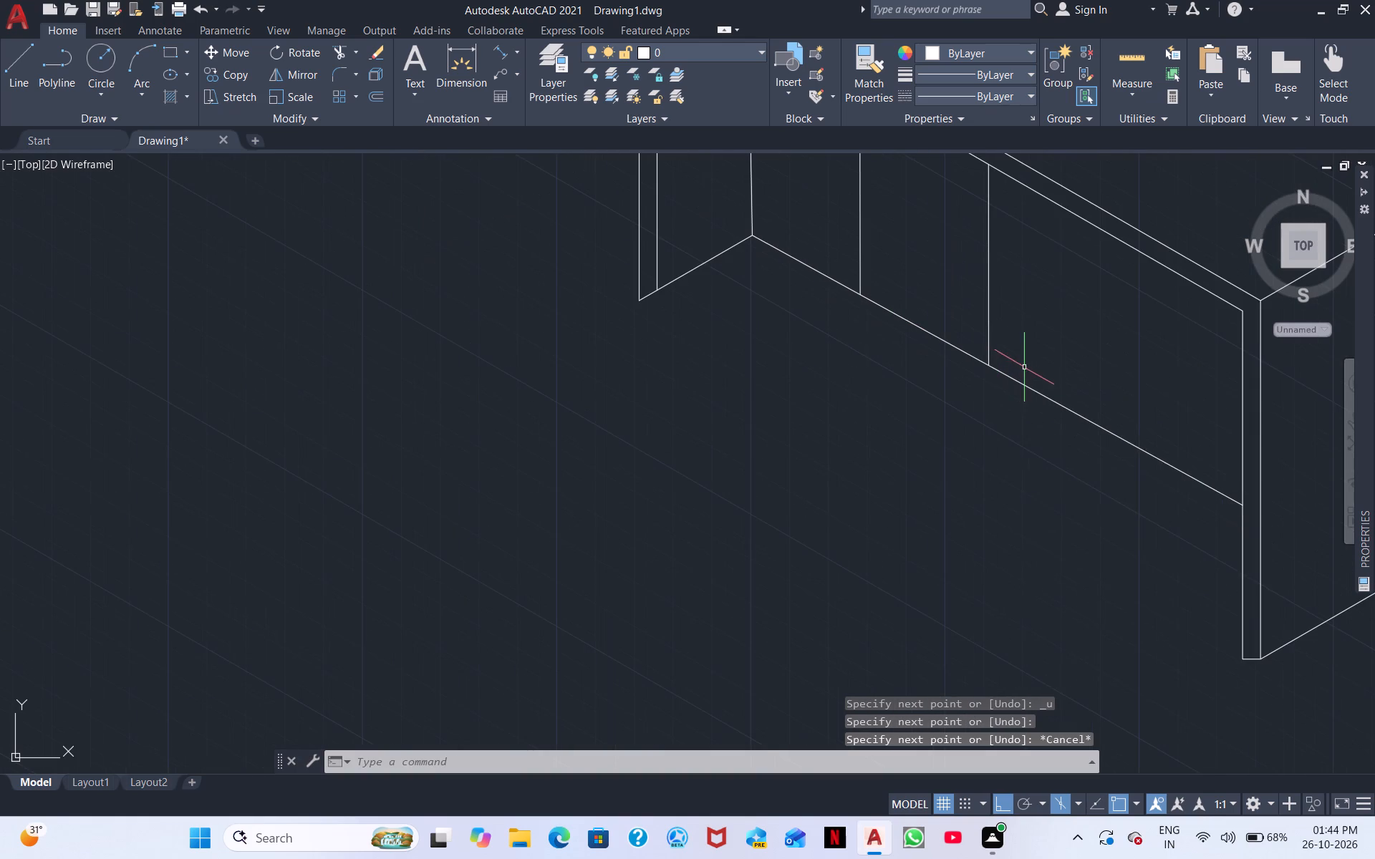
Draw a third vertical divider between the inner top edge and the back bottom edge, nearer the front leg.
{"action": "right_click", "coordinate": [1024, 369]}
{"action": "left_click", "coordinate": [1107, 379]}
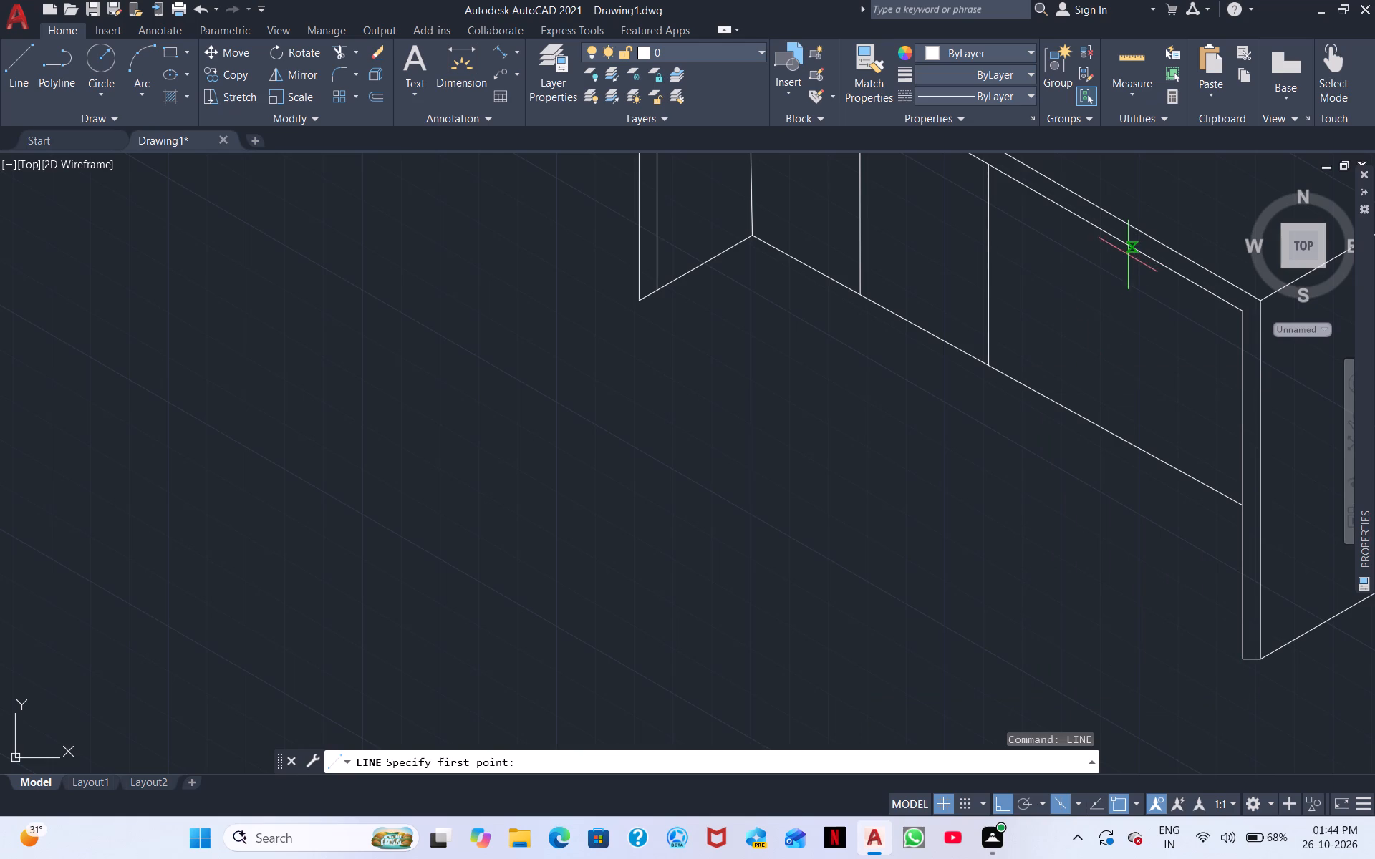
{"action": "left_click", "coordinate": [1134, 247]}
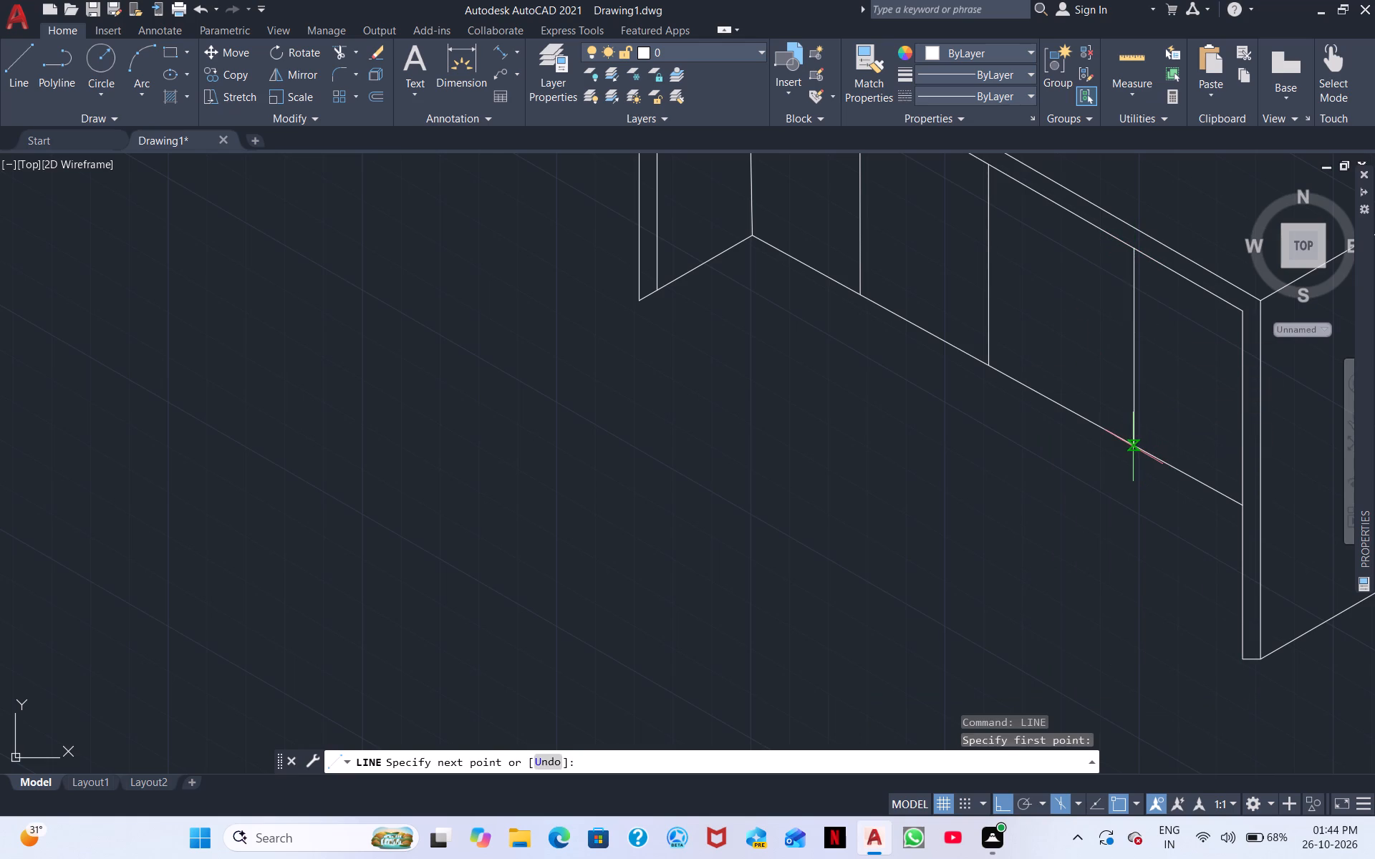
{"action": "left_click", "coordinate": [1134, 447]}
{"action": "key", "text": "Escape"}
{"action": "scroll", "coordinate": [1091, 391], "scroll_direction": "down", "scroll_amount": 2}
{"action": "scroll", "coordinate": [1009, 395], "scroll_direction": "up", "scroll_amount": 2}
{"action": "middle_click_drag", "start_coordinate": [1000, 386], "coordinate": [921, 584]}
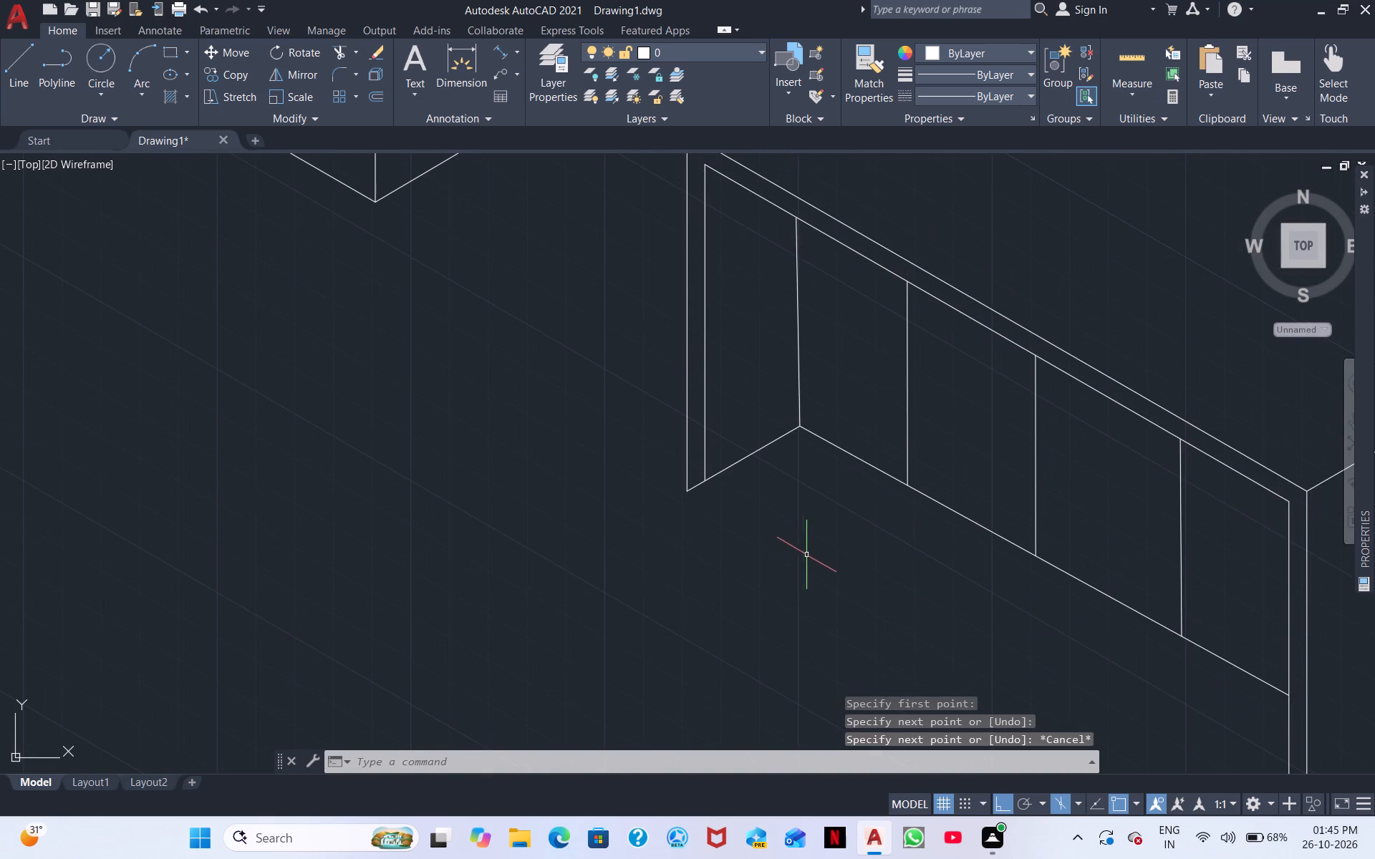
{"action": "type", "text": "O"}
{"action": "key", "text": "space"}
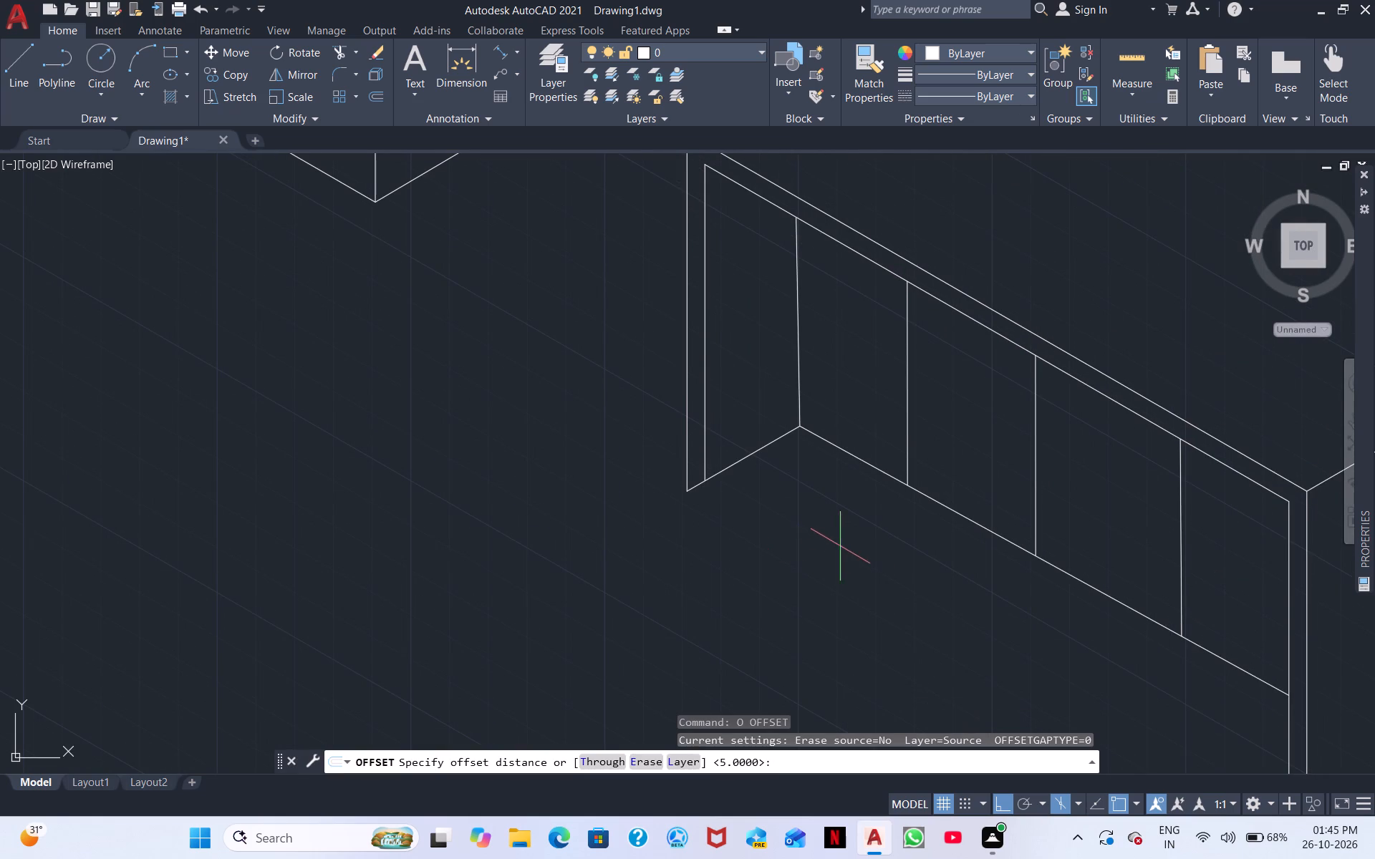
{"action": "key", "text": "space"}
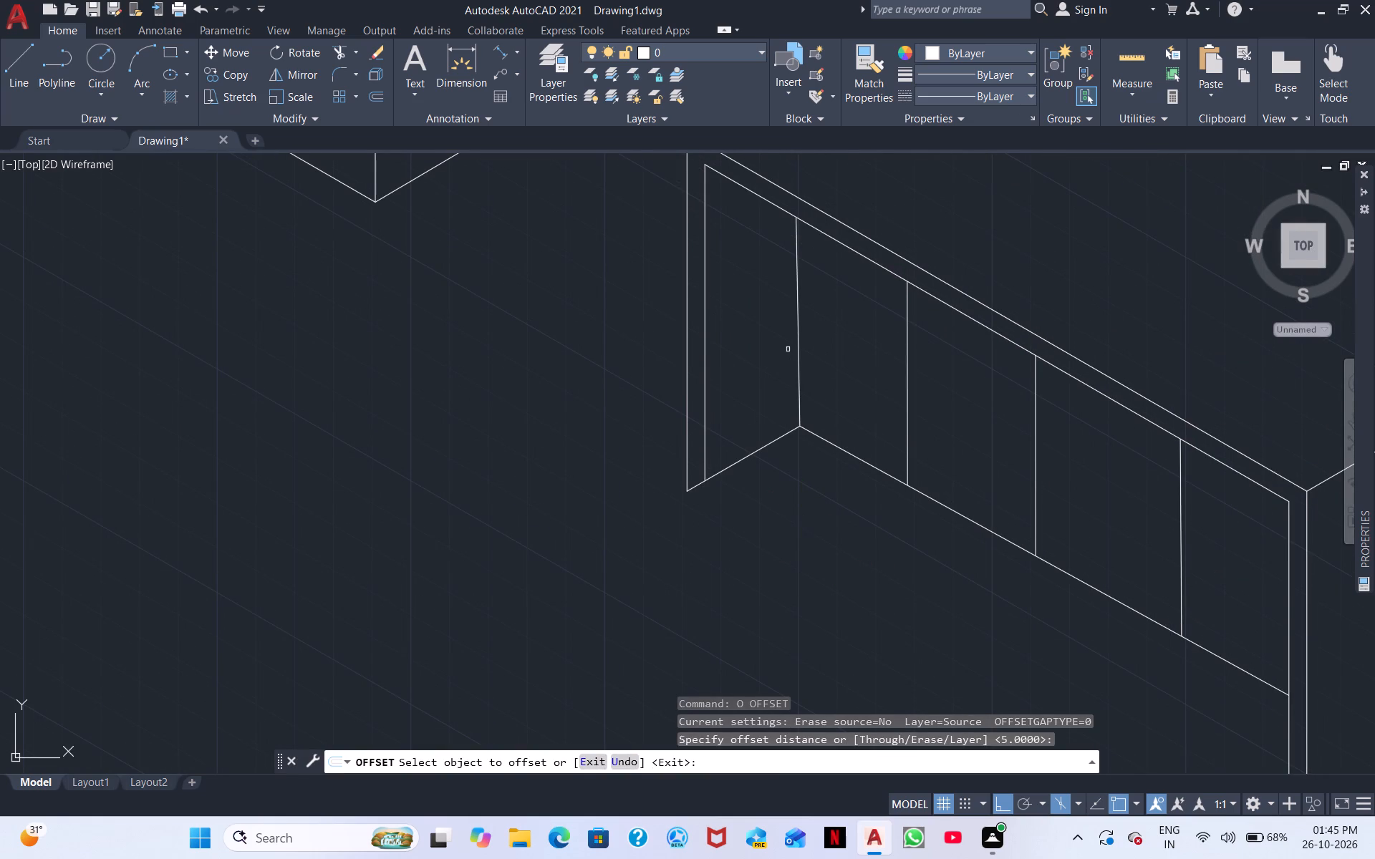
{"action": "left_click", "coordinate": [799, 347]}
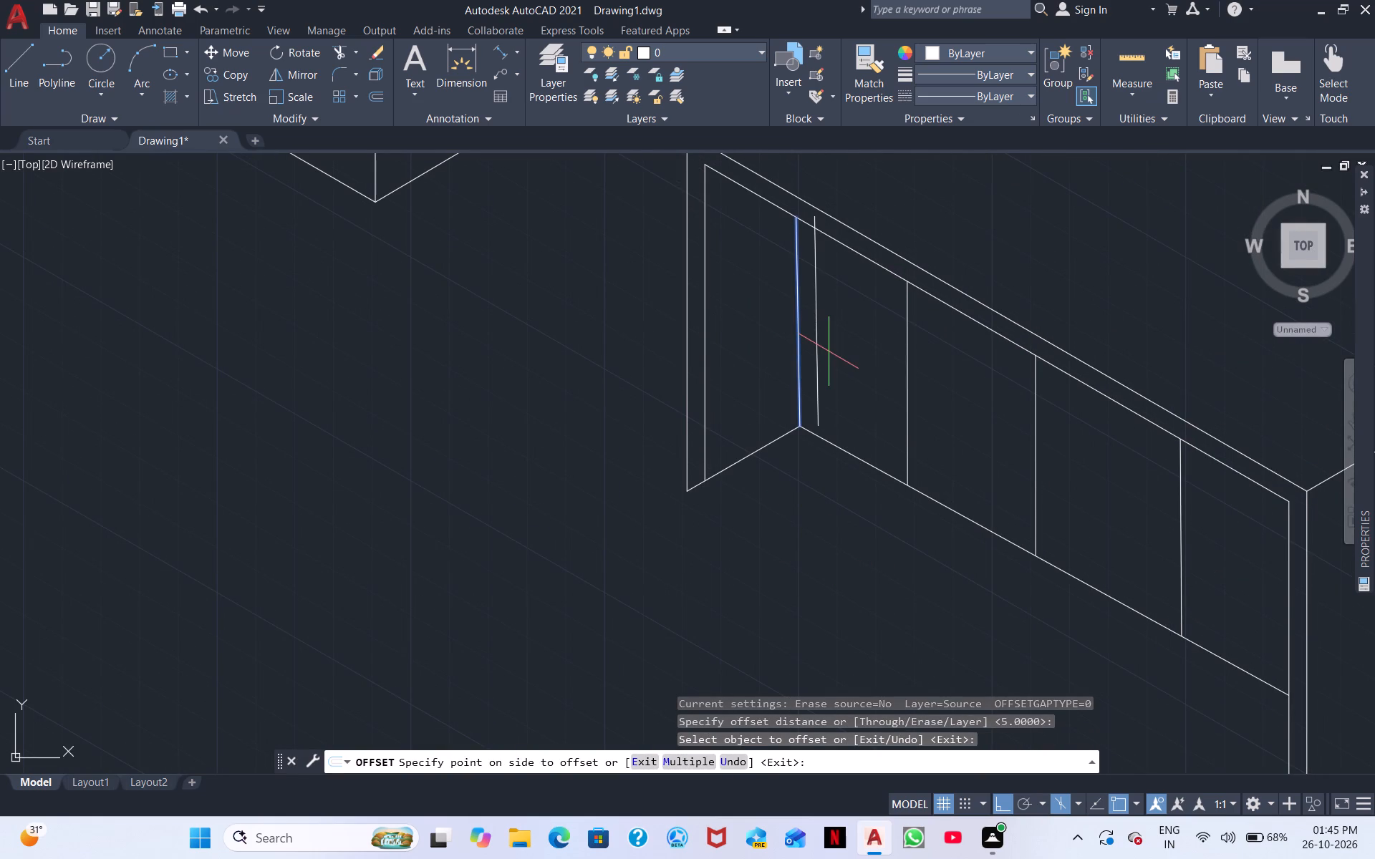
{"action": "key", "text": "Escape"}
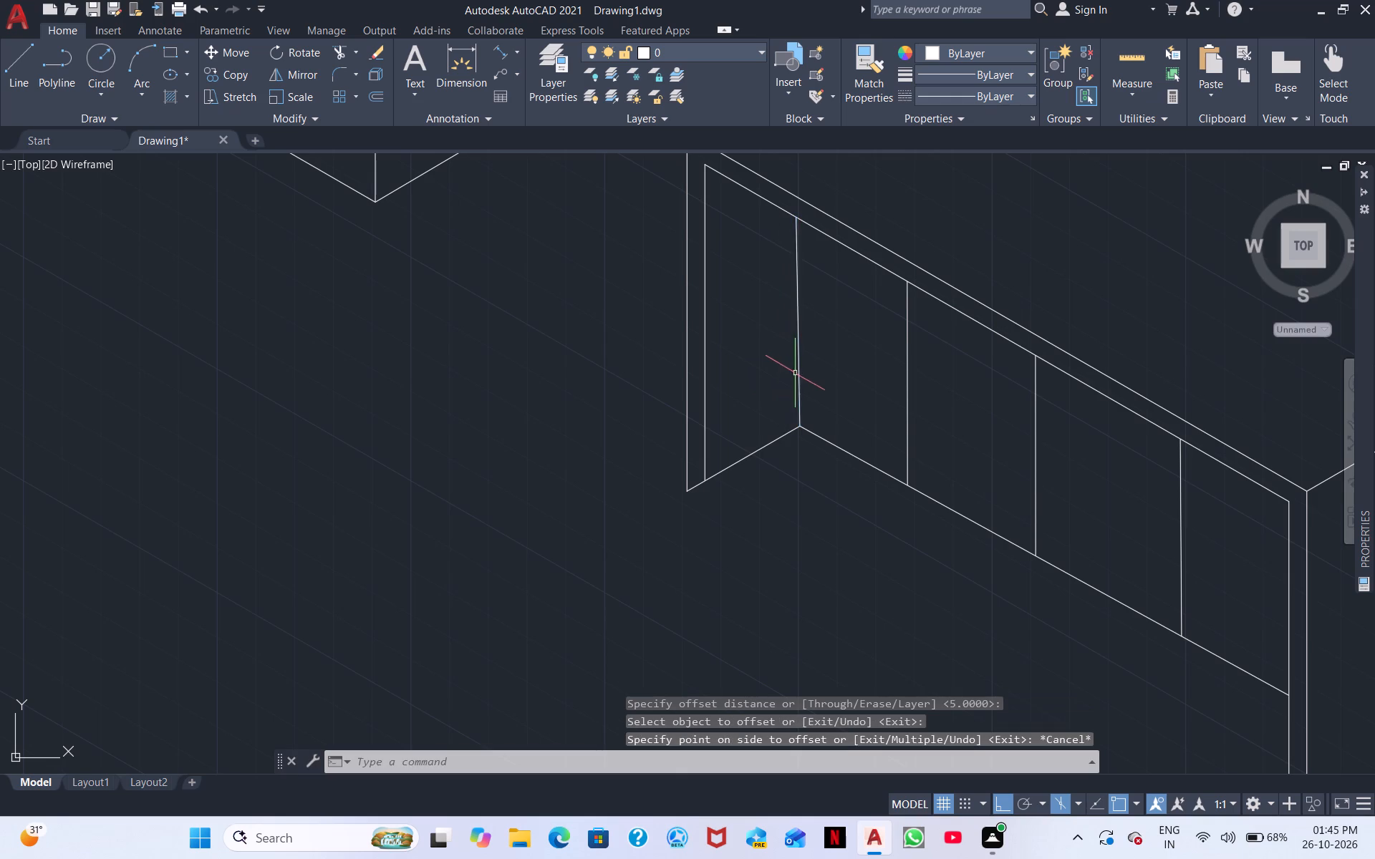
Offset the inner back corner line, the first divider and the inner top edge by 4 into the first bay.
{"action": "type", "text": "O"}
{"action": "key", "text": "space"}
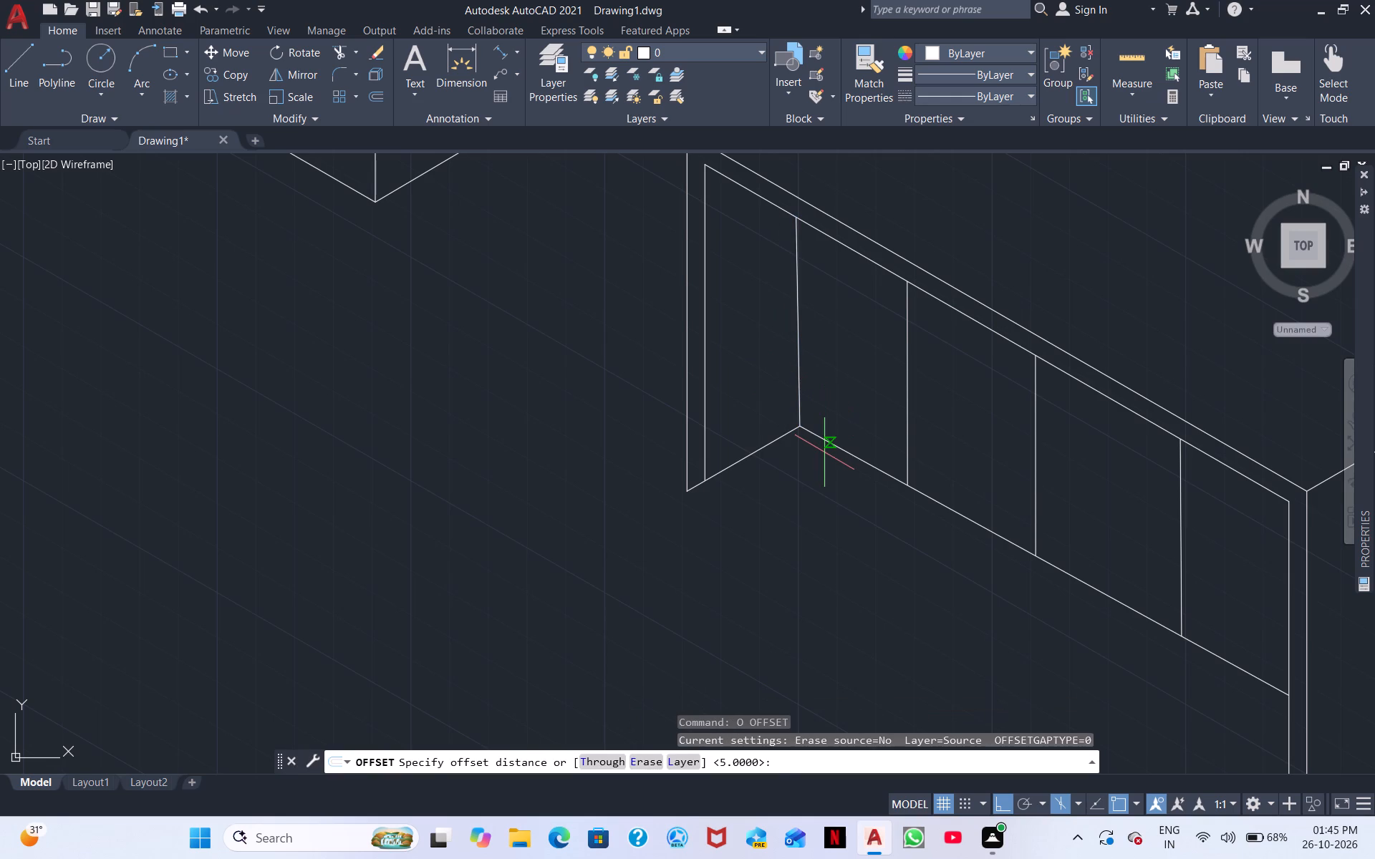
{"action": "key", "text": "3"}
{"action": "key", "text": "BackSpace"}
{"action": "type", "text": "40"}
{"action": "key", "text": "BackSpace"}
{"action": "key", "text": "Return"}
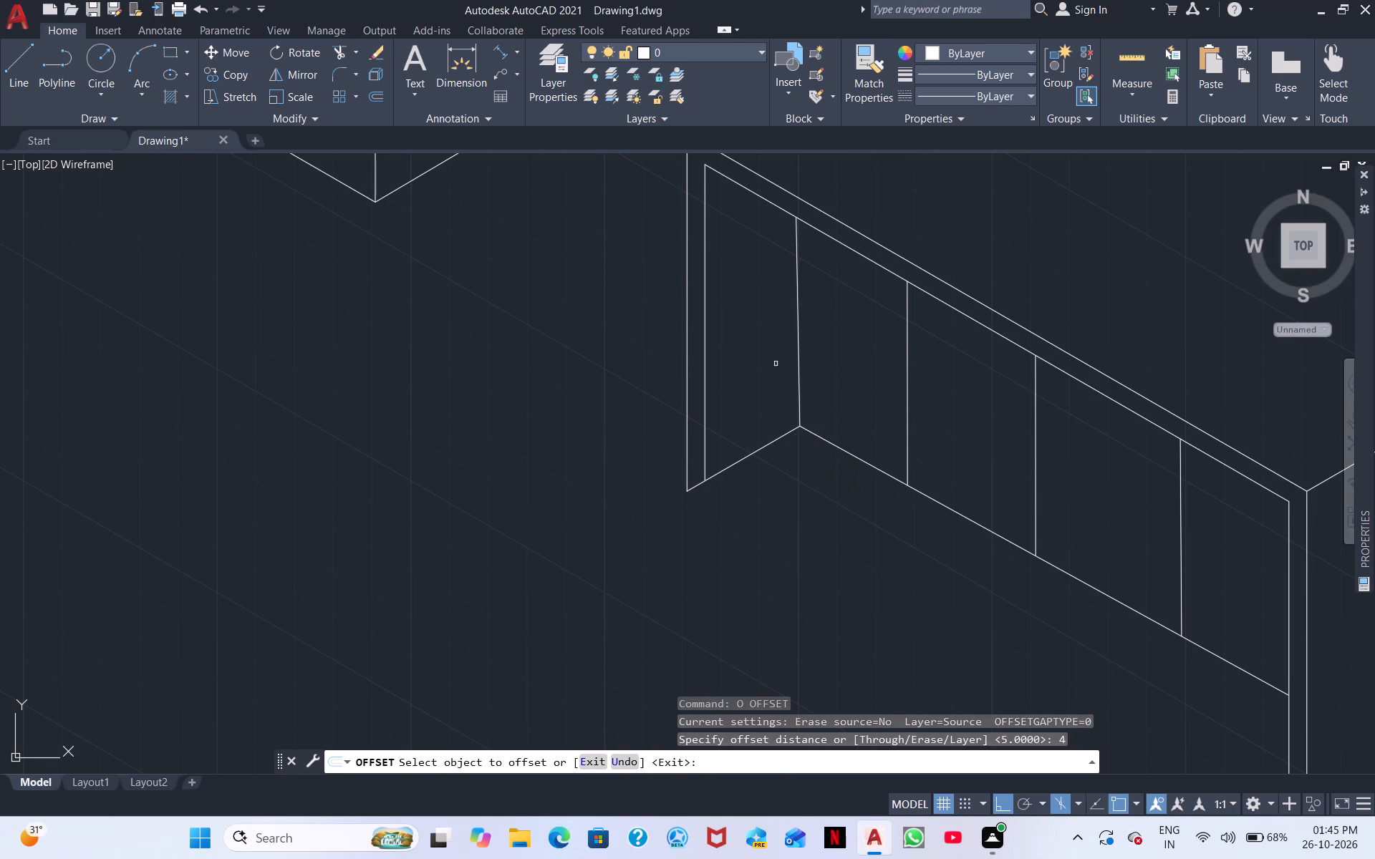
{"action": "left_click", "coordinate": [802, 329]}
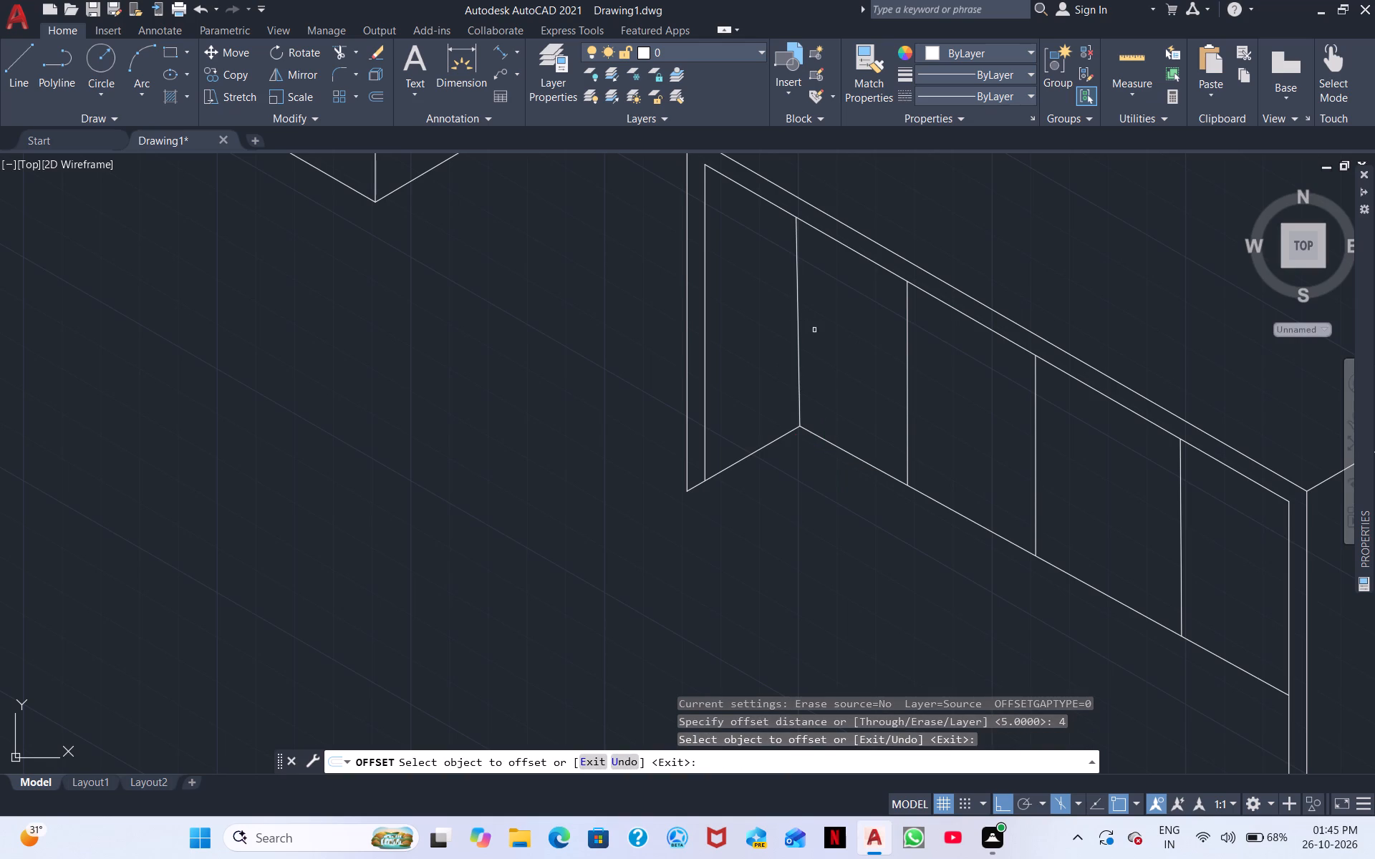
{"action": "left_click", "coordinate": [799, 349]}
{"action": "left_click", "coordinate": [830, 356]}
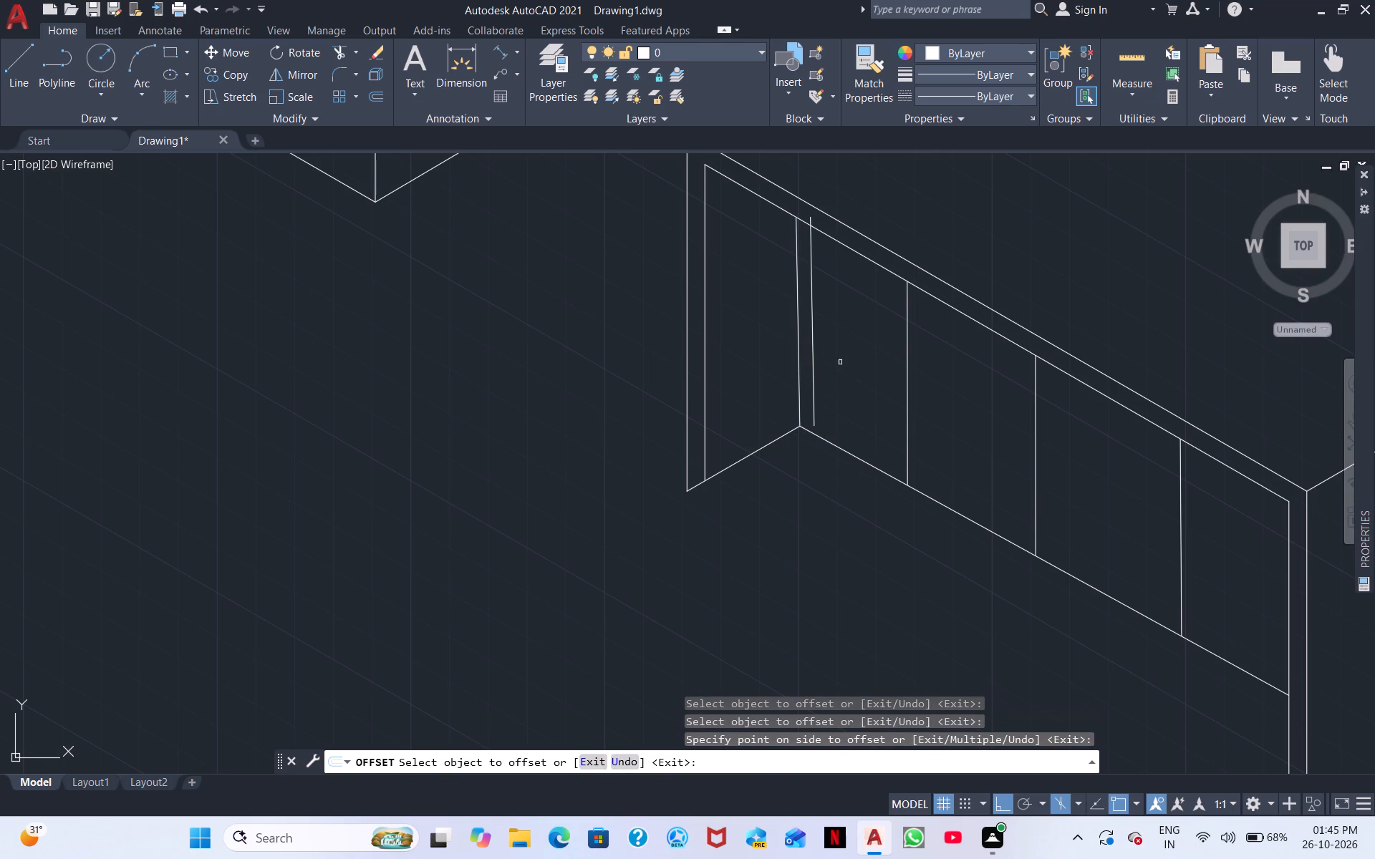
{"action": "double_click", "coordinate": [904, 379]}
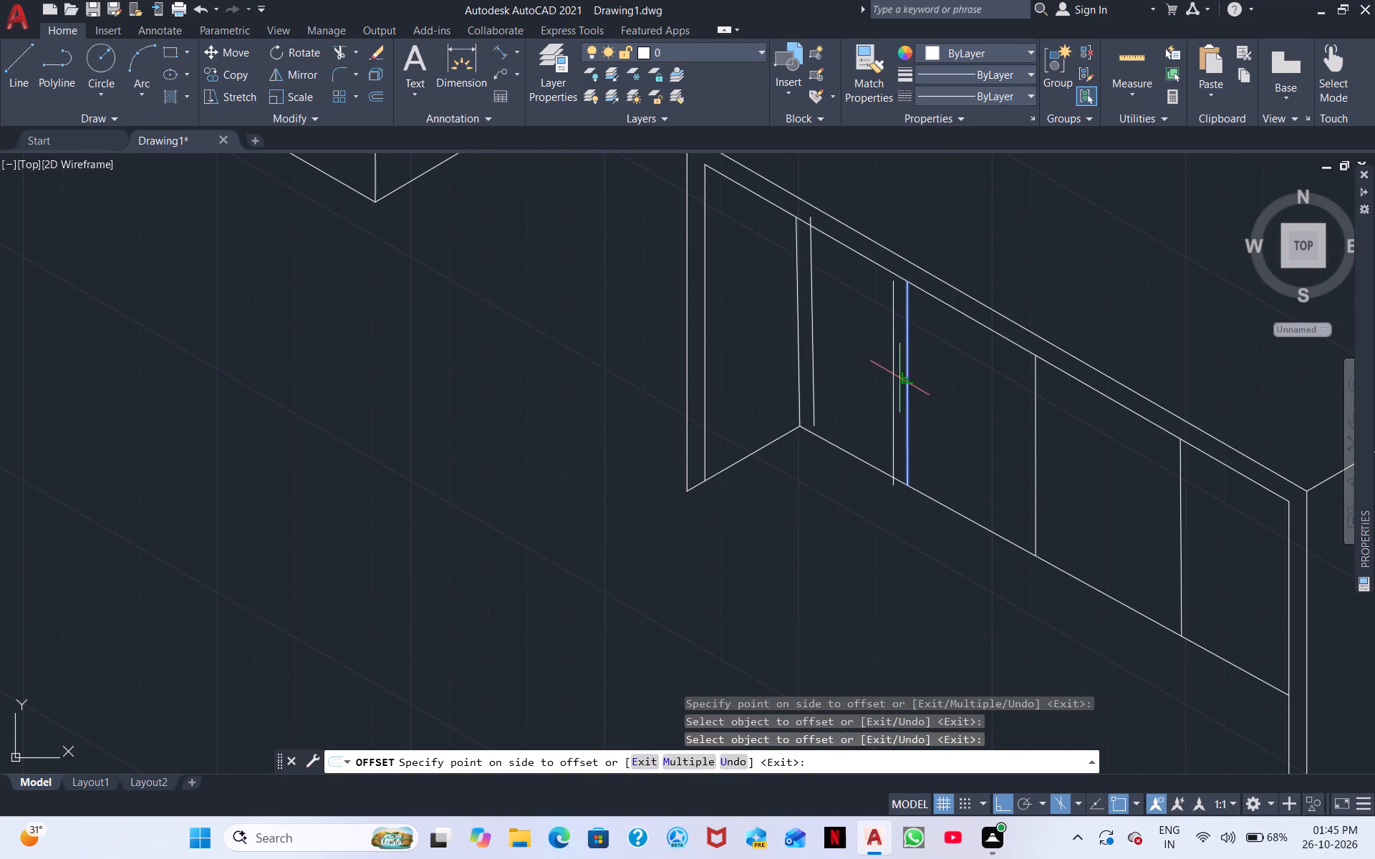
{"action": "left_click", "coordinate": [877, 387]}
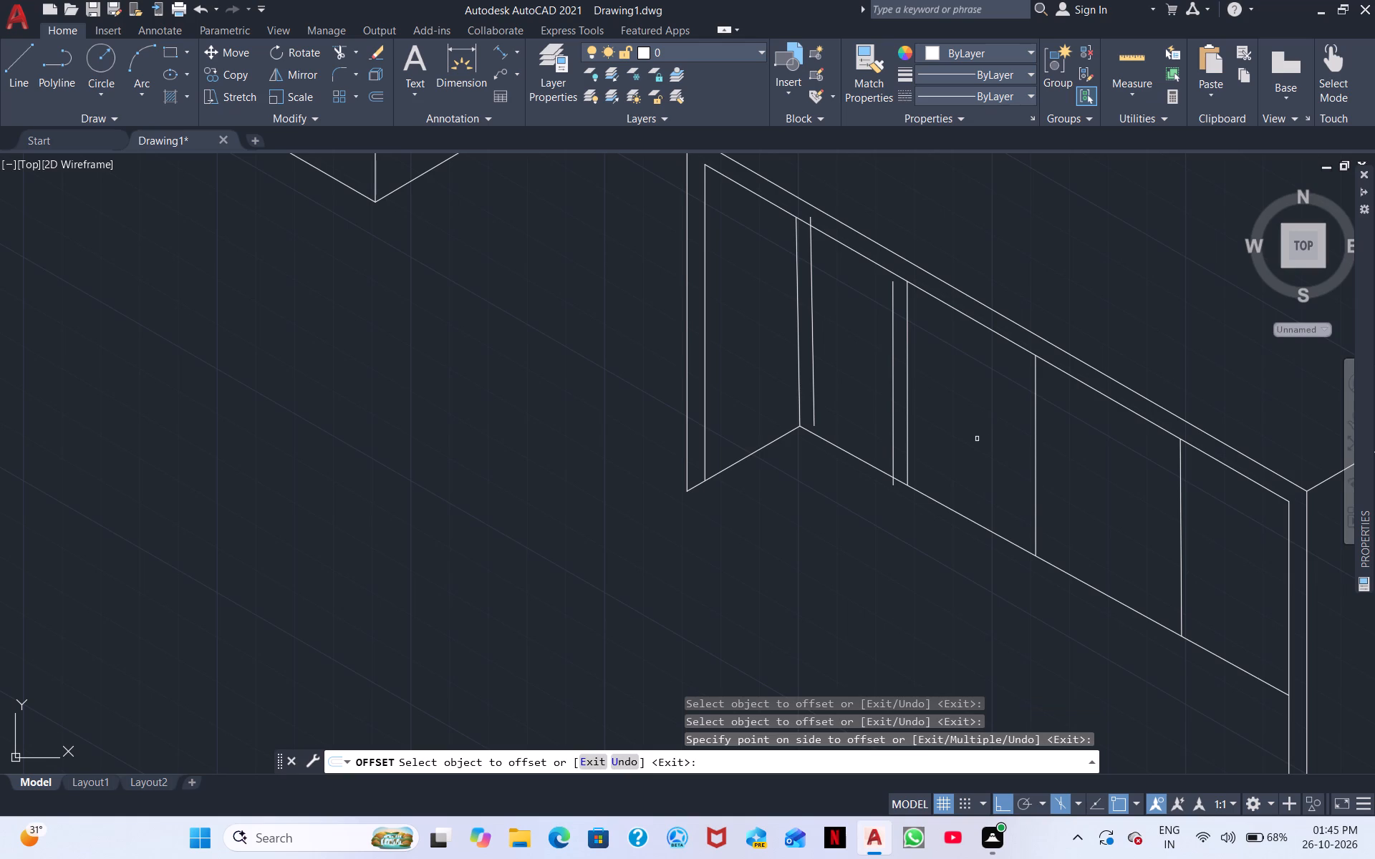
{"action": "left_click", "coordinate": [853, 252]}
{"action": "left_click", "coordinate": [851, 268]}
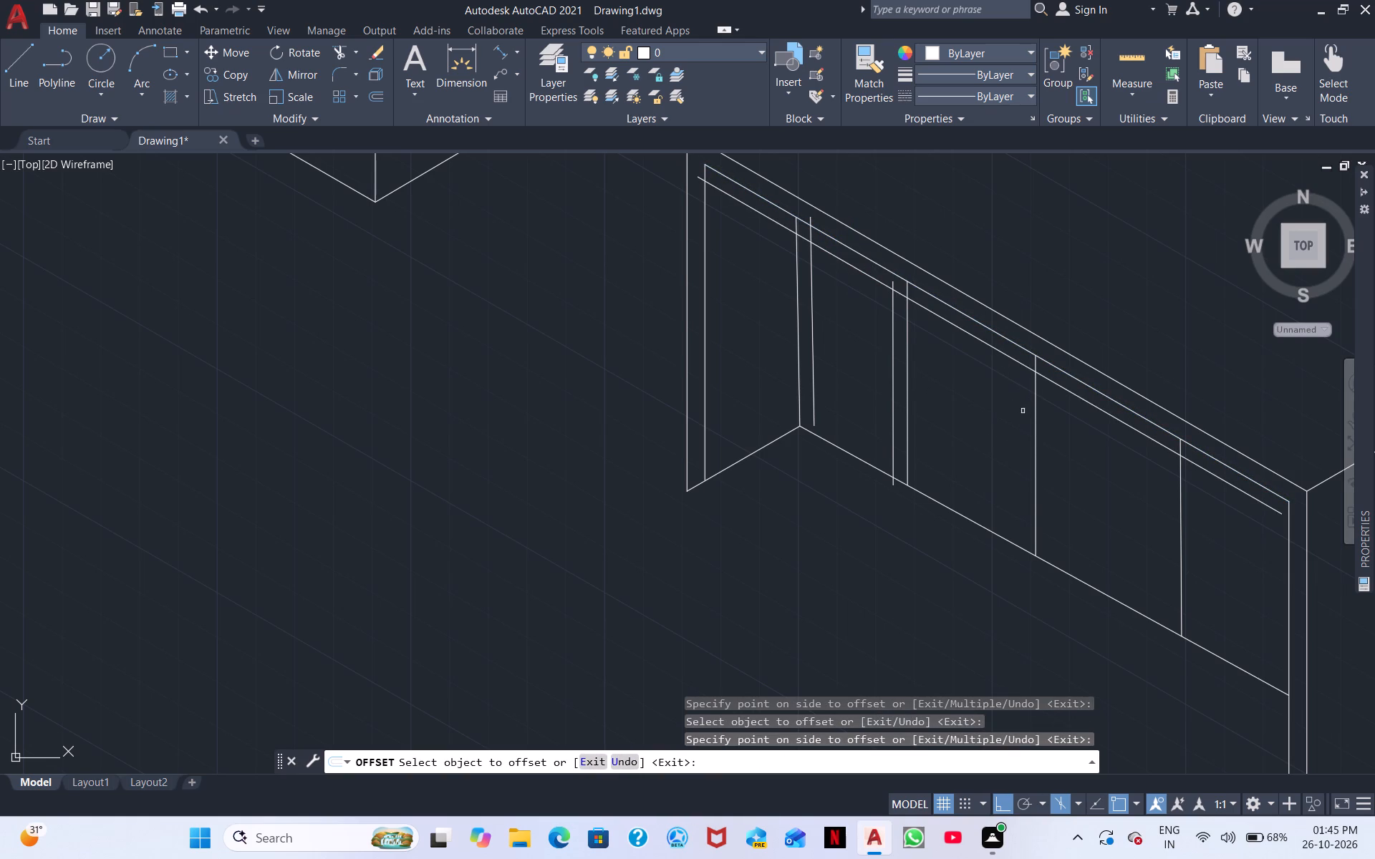
Offset the second divider toward the first, the first toward the second, and the third toward the second, each by 4.
{"action": "left_click", "coordinate": [1036, 423]}
{"action": "left_click", "coordinate": [990, 437]}
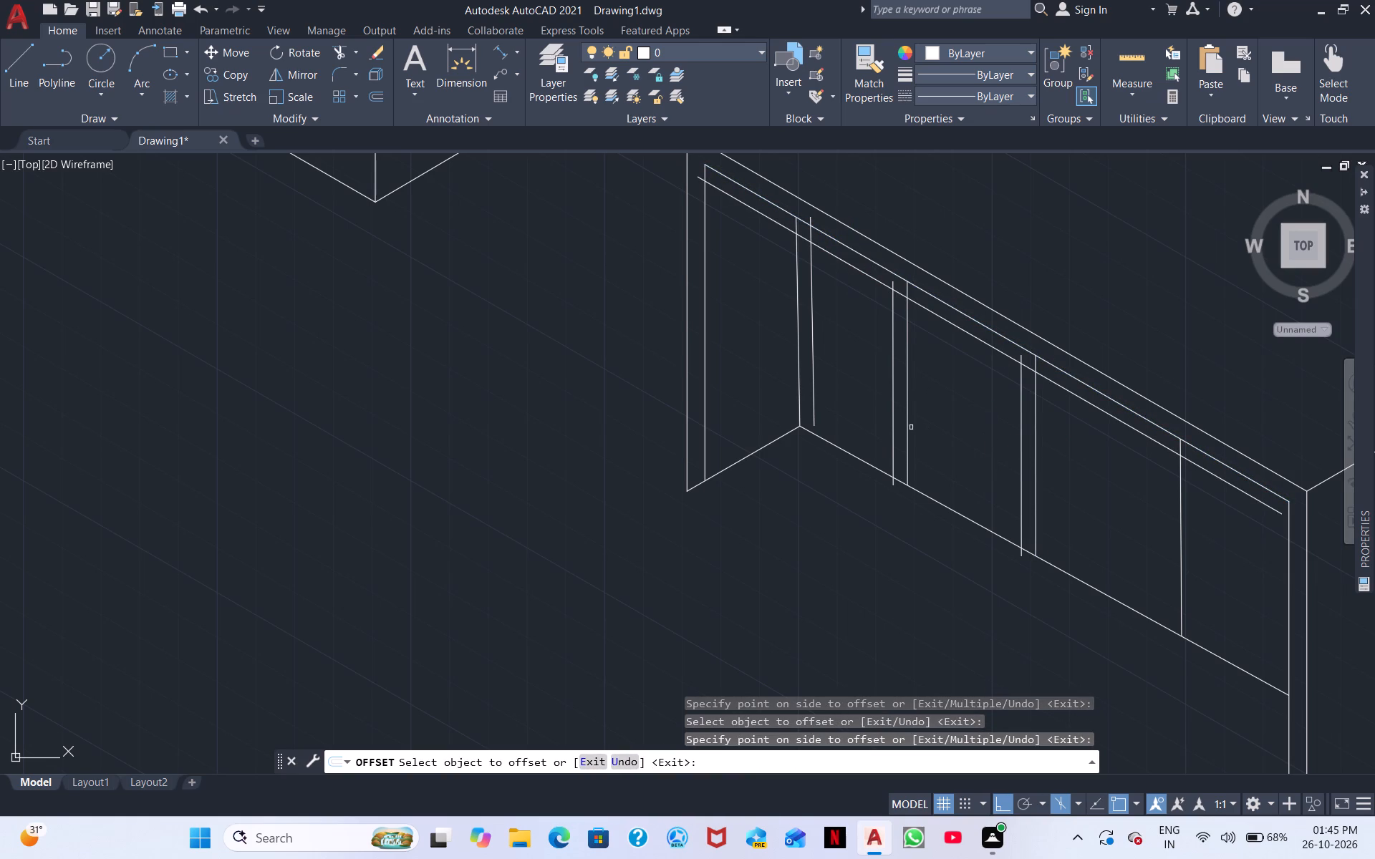
{"action": "left_click", "coordinate": [907, 428]}
{"action": "left_click", "coordinate": [934, 439]}
{"action": "left_click", "coordinate": [1182, 541]}
{"action": "left_click", "coordinate": [1146, 542]}
Trim the offset lines around the top of the first bay to form clean inner panel corners.
{"action": "left_click", "coordinate": [334, 48]}
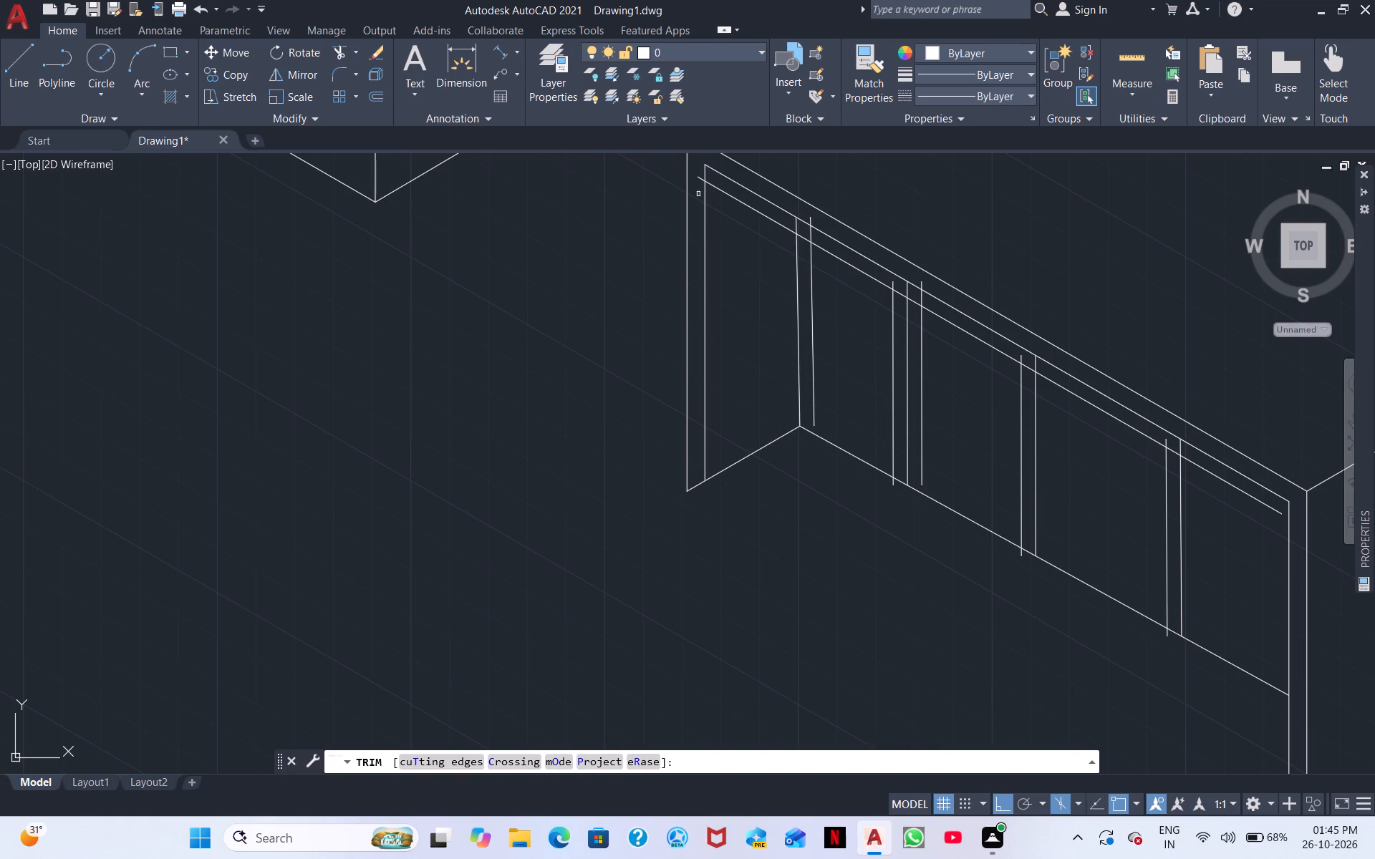
{"action": "left_click", "coordinate": [735, 197]}
{"action": "left_click", "coordinate": [701, 178]}
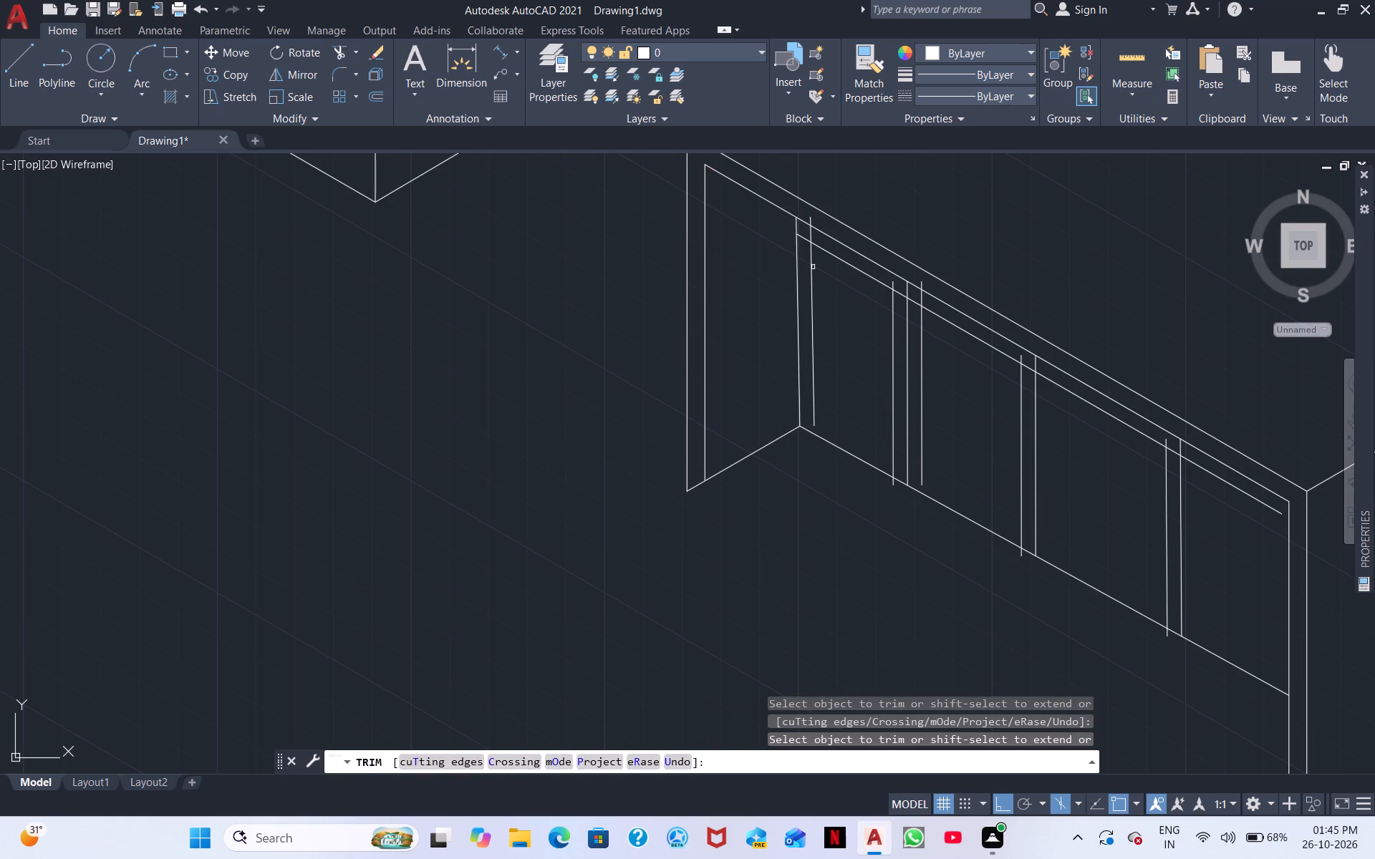
{"action": "left_click", "coordinate": [806, 238]}
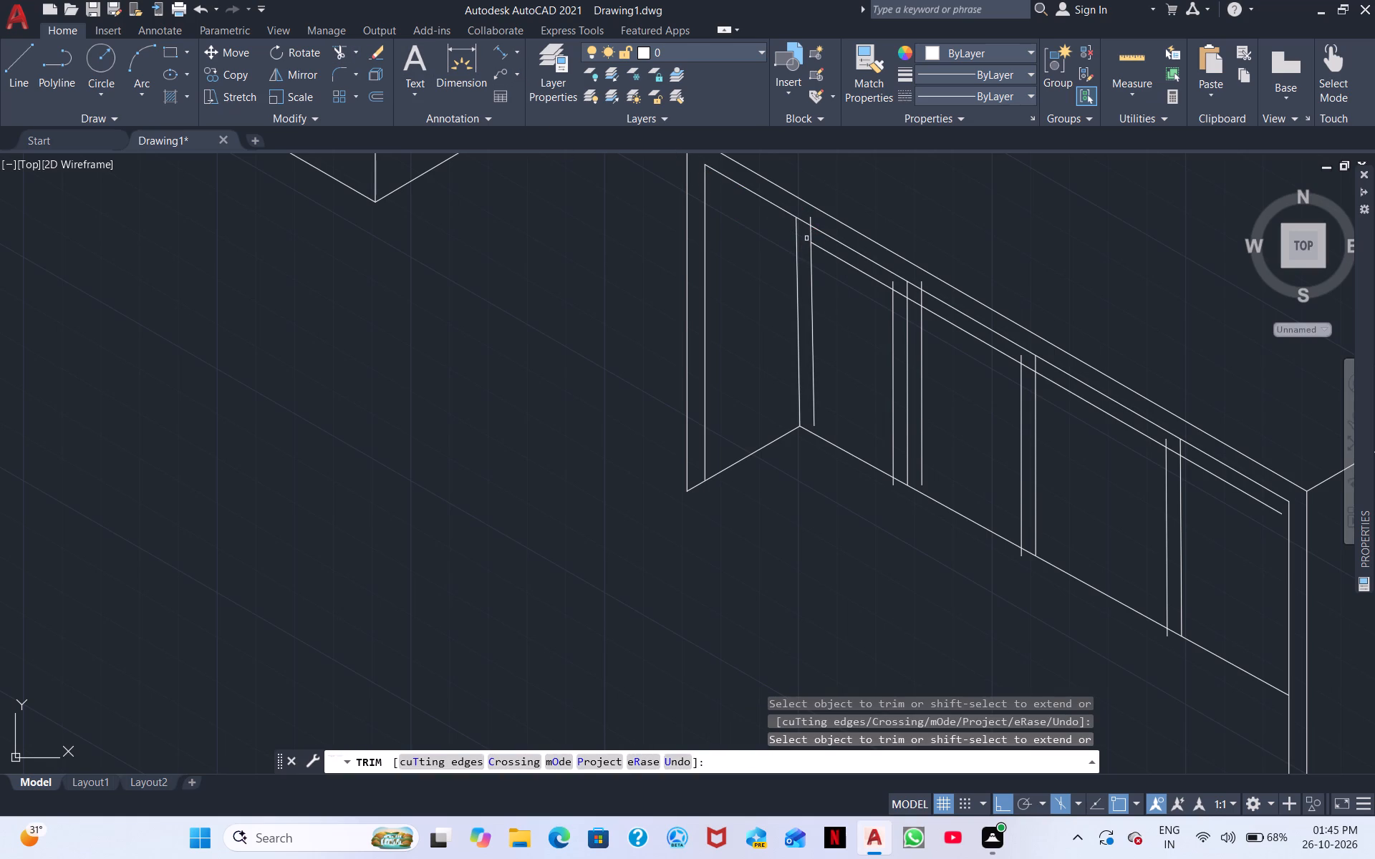
{"action": "left_click", "coordinate": [810, 232]}
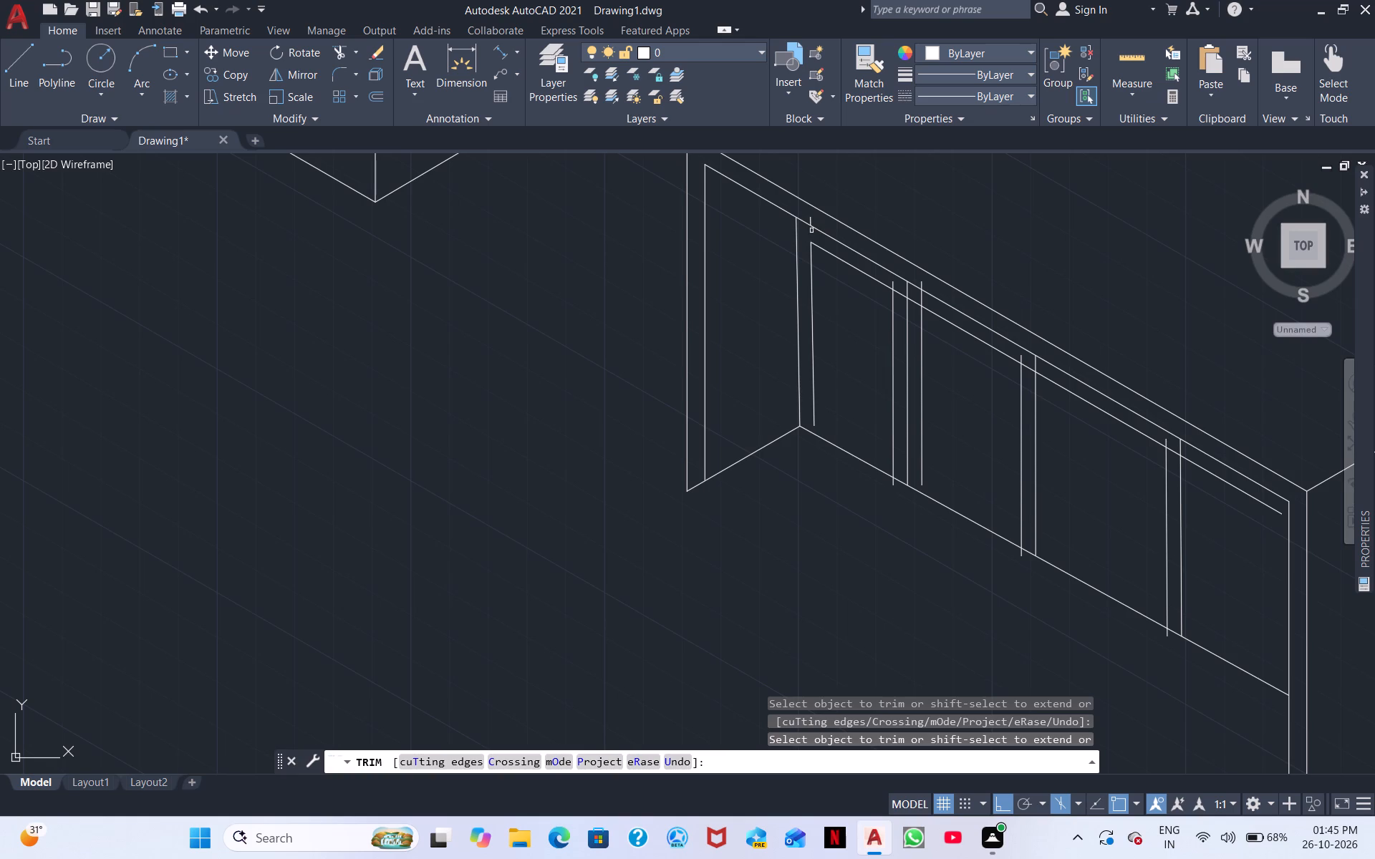
{"action": "left_click", "coordinate": [809, 220]}
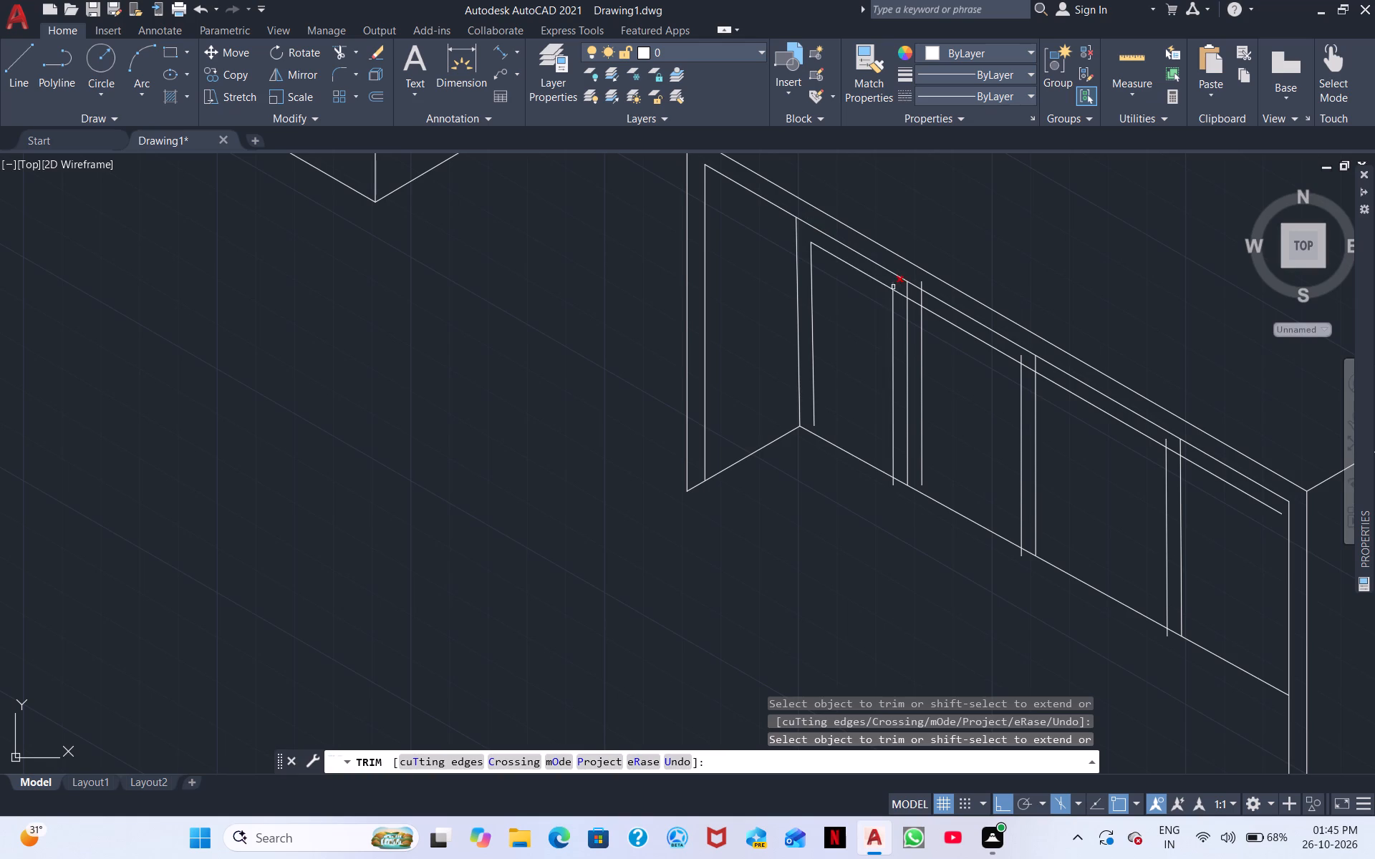
{"action": "left_click", "coordinate": [893, 283]}
{"action": "left_click", "coordinate": [900, 295]}
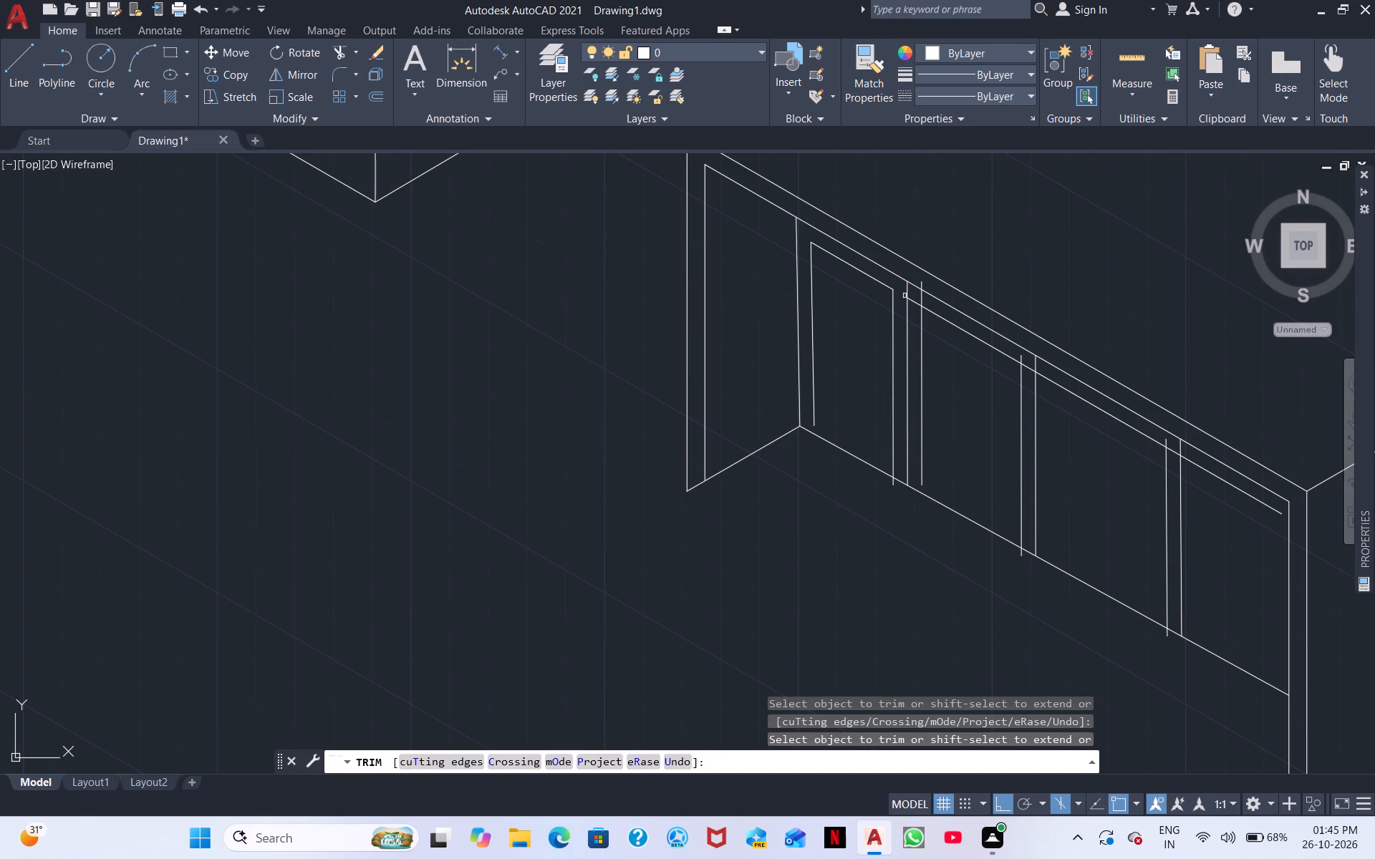
Trim the offset lines around the top of the second bay so its inner panel corners meet cleanly.
{"action": "left_click", "coordinate": [915, 304]}
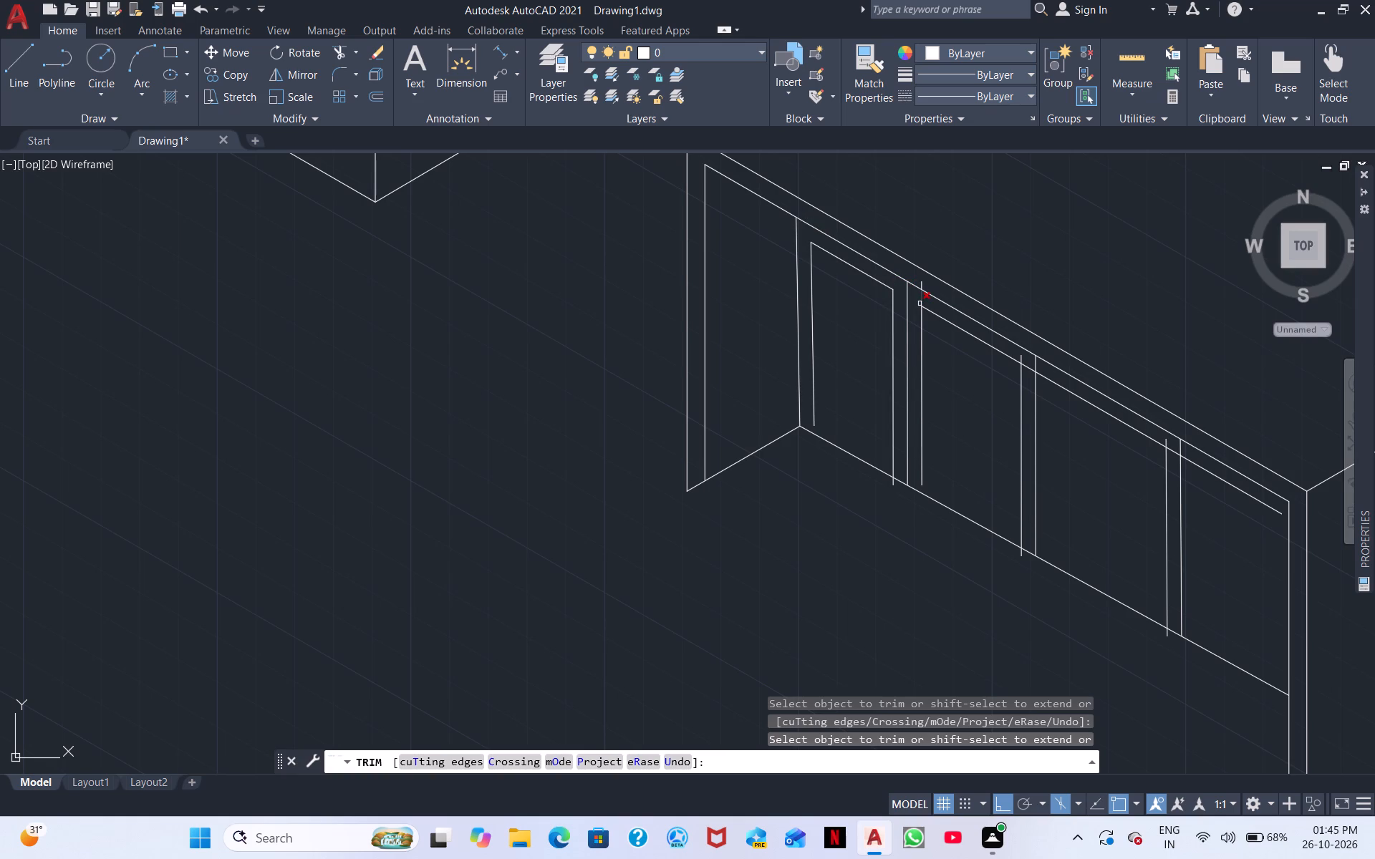
{"action": "left_click", "coordinate": [922, 301]}
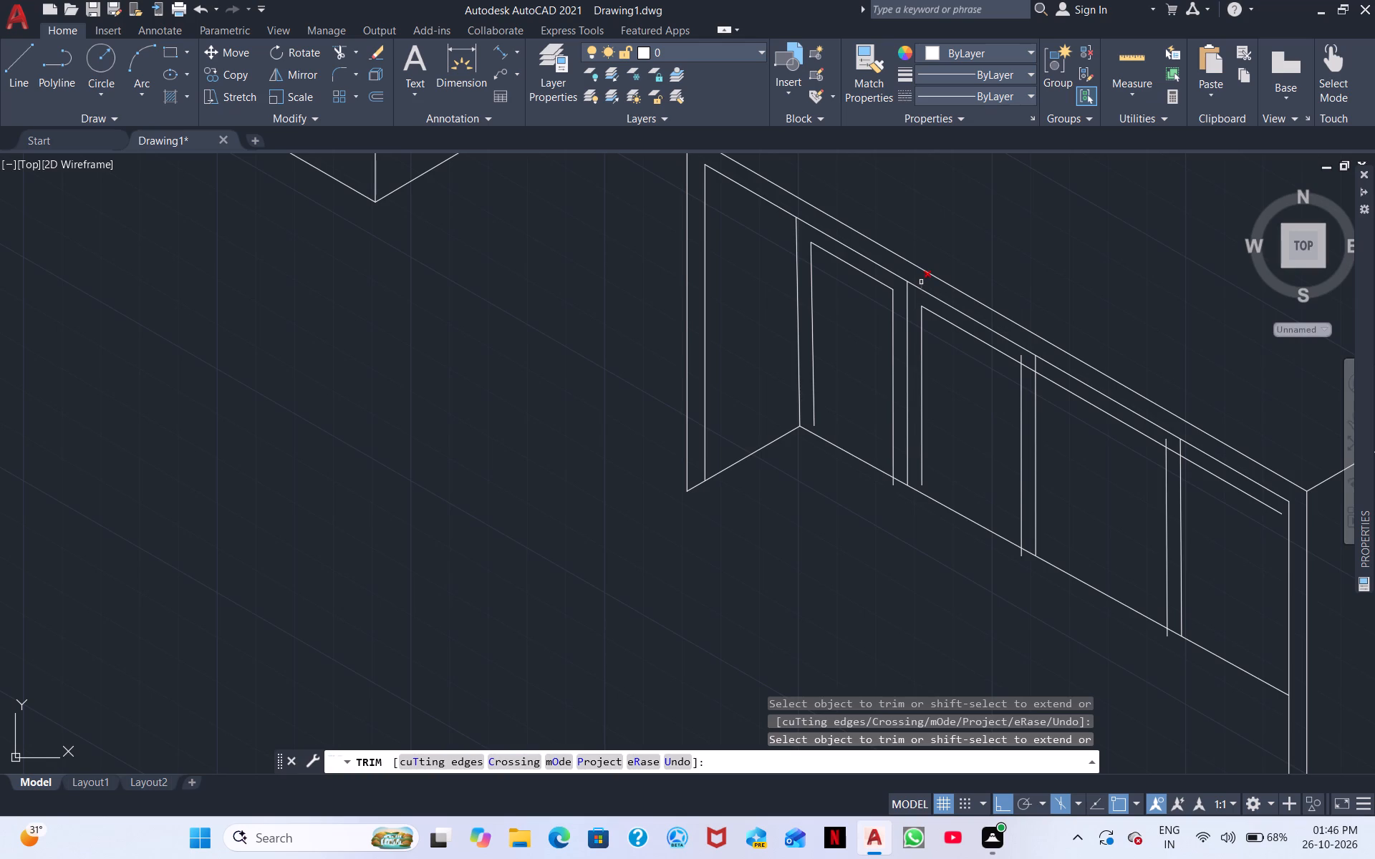
{"action": "left_click", "coordinate": [921, 282]}
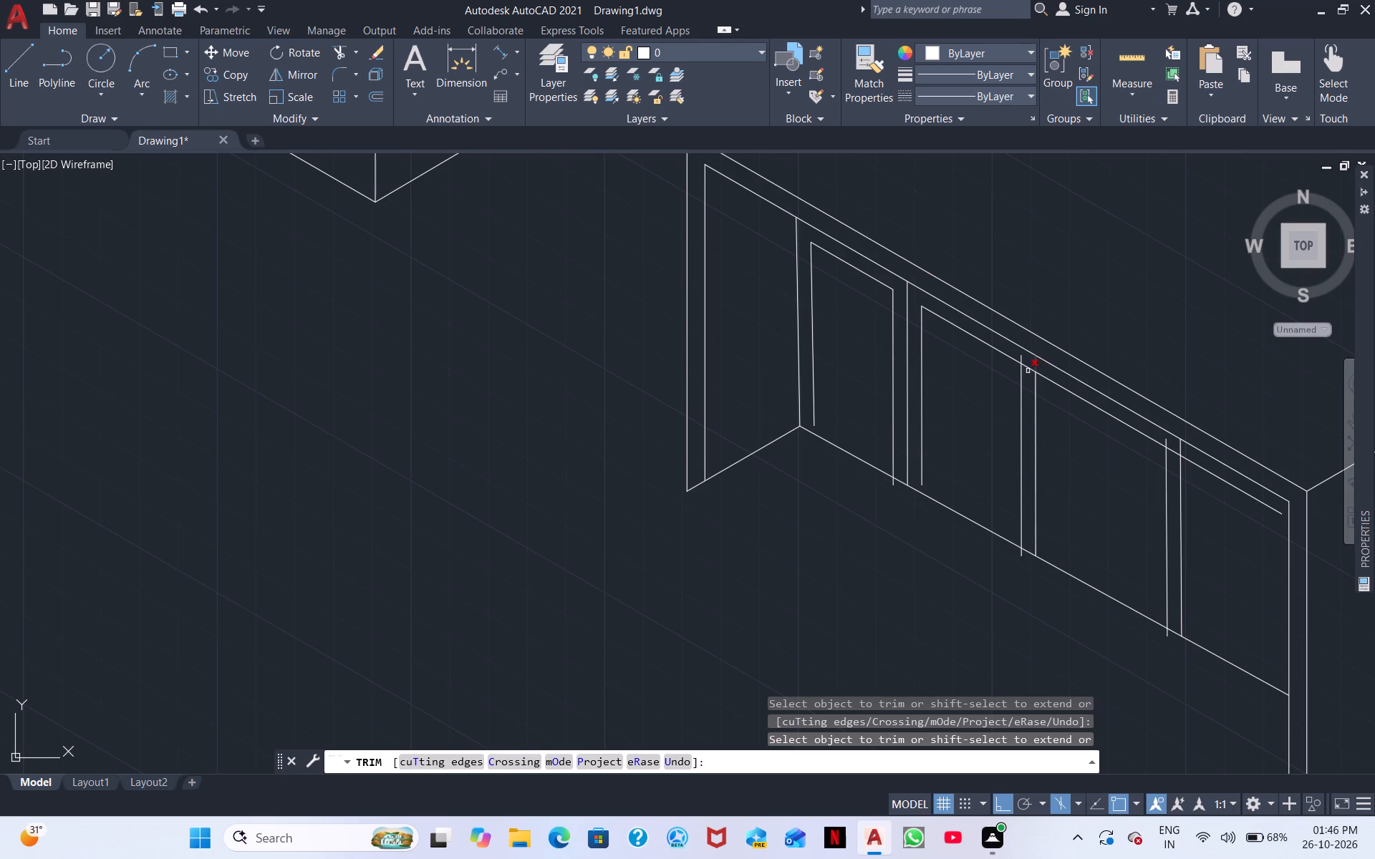
{"action": "left_click", "coordinate": [1022, 356]}
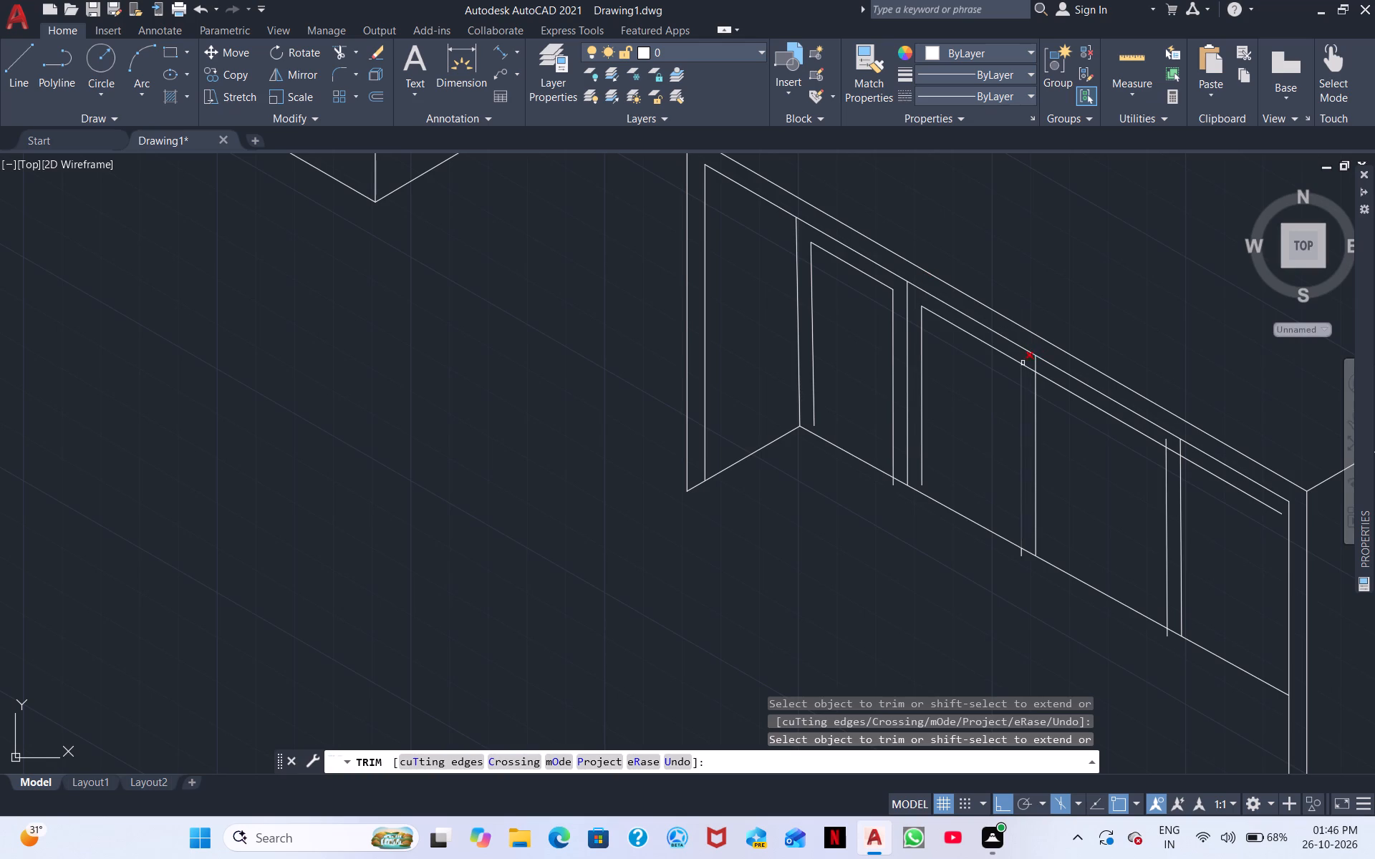
{"action": "left_click", "coordinate": [1029, 367]}
Trim the ends of the offset verticals left of the first and second dividers that extend below the back bottom edge.
{"action": "left_click", "coordinate": [1023, 555]}
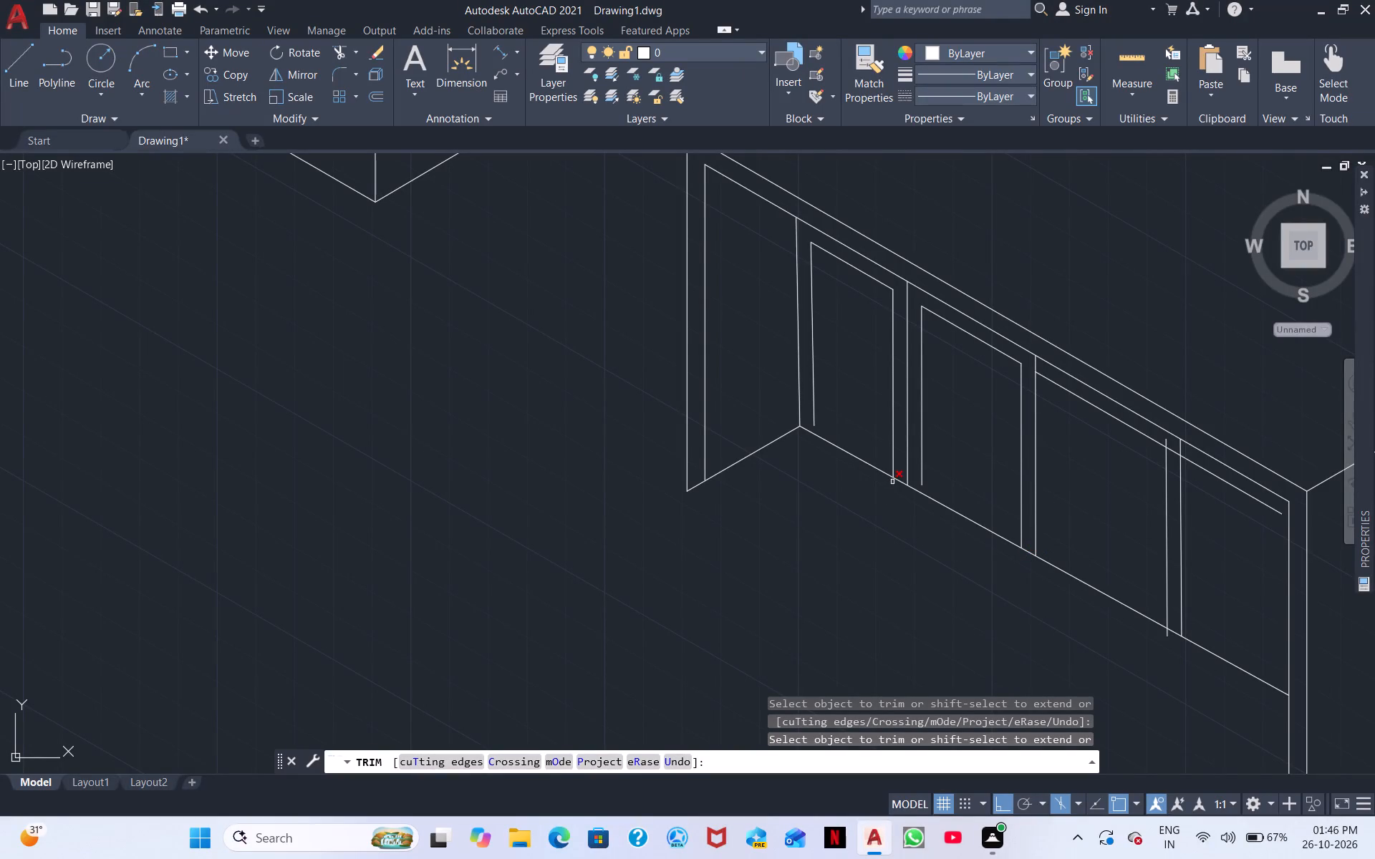
{"action": "left_click", "coordinate": [892, 482]}
{"action": "key", "text": "Escape"}
Offset the back bottom edge upward, the second and third dividers toward the front leg, and the leg's inner edge inward, each by 4.
{"action": "type", "text": "O"}
{"action": "key", "text": "space"}
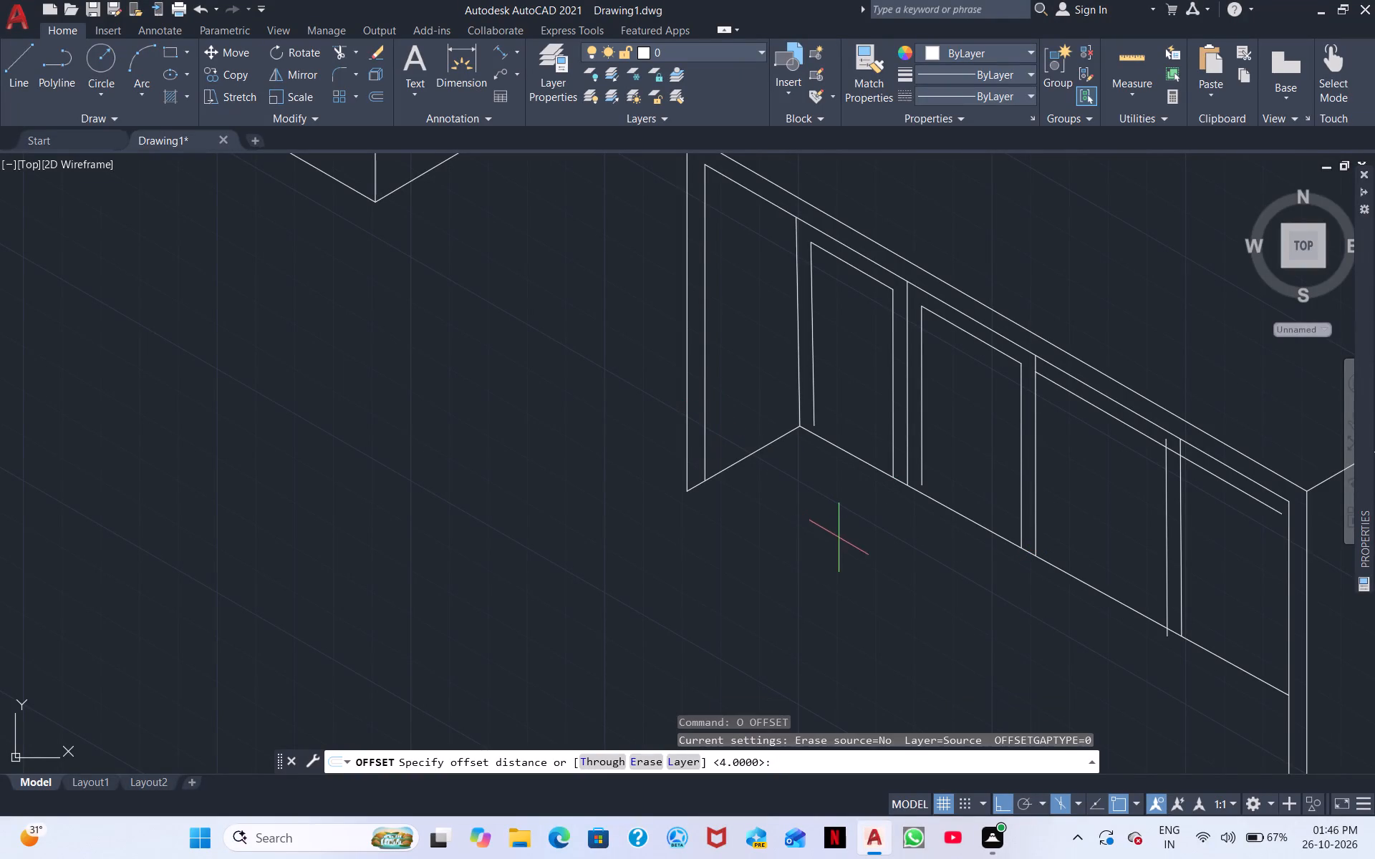
{"action": "key", "text": "space"}
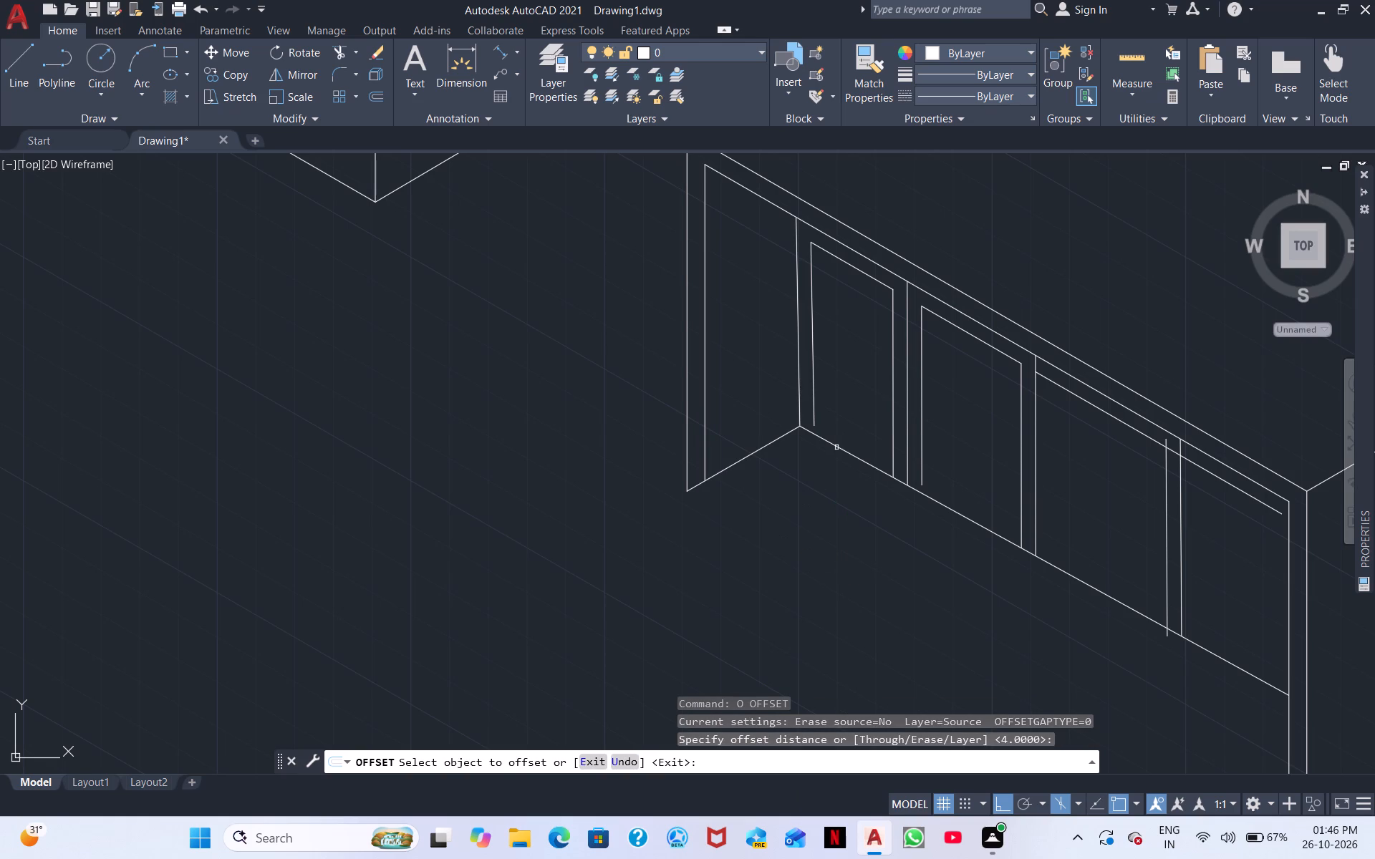
{"action": "left_click", "coordinate": [844, 450]}
{"action": "left_click", "coordinate": [851, 439]}
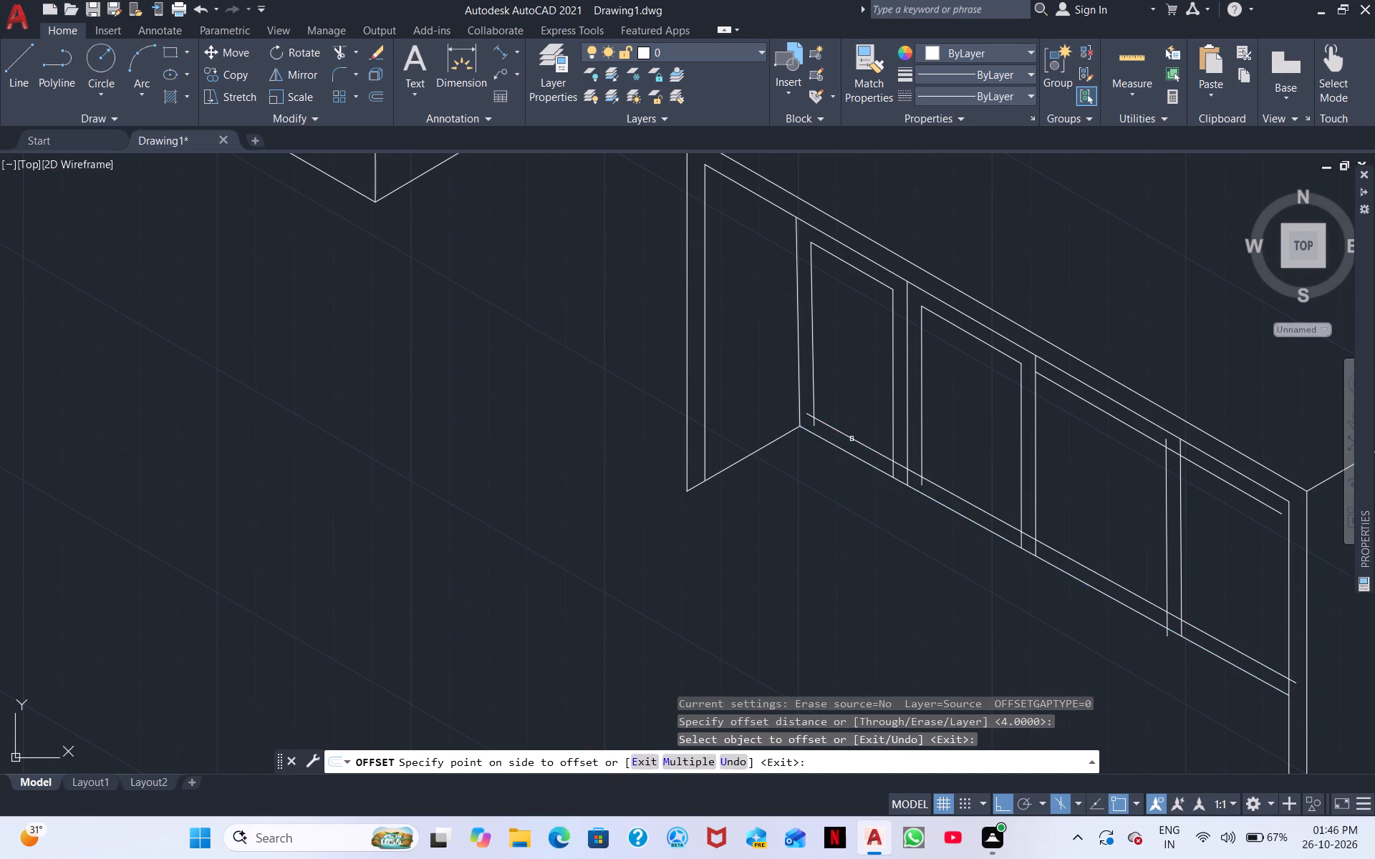
{"action": "left_click", "coordinate": [1036, 463]}
{"action": "left_click", "coordinate": [1069, 469]}
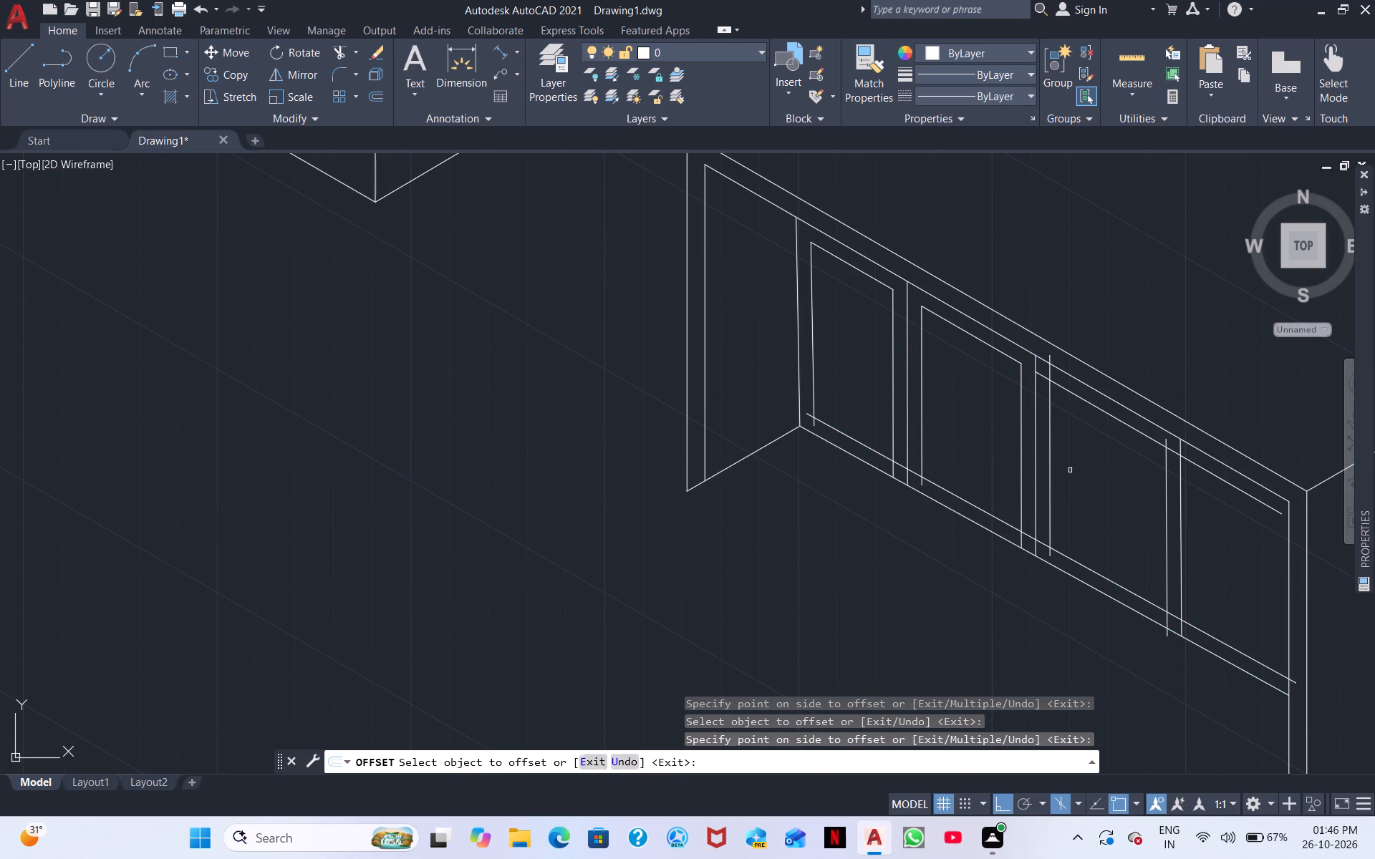
{"action": "left_click", "coordinate": [1180, 523]}
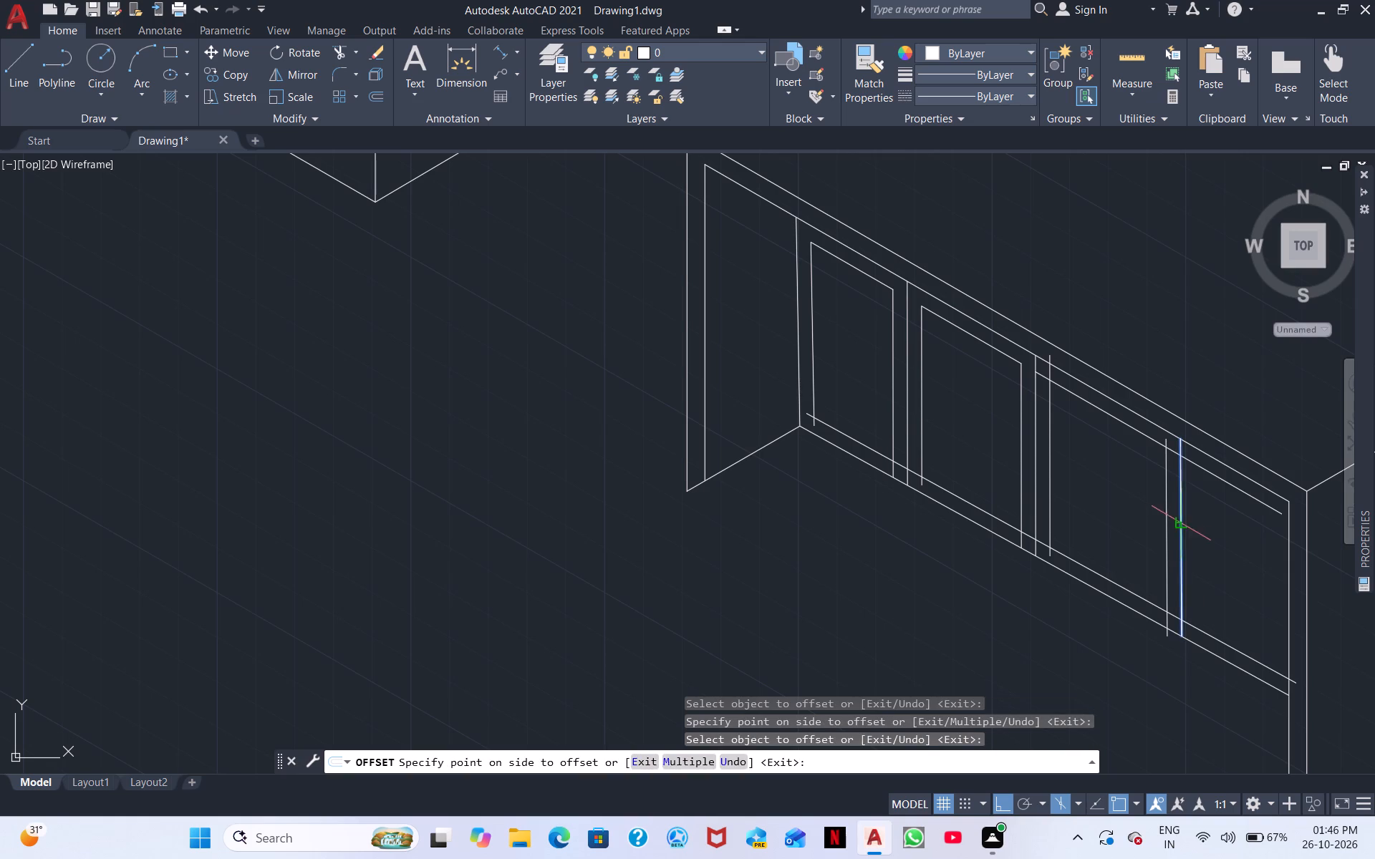
{"action": "left_click", "coordinate": [1201, 530]}
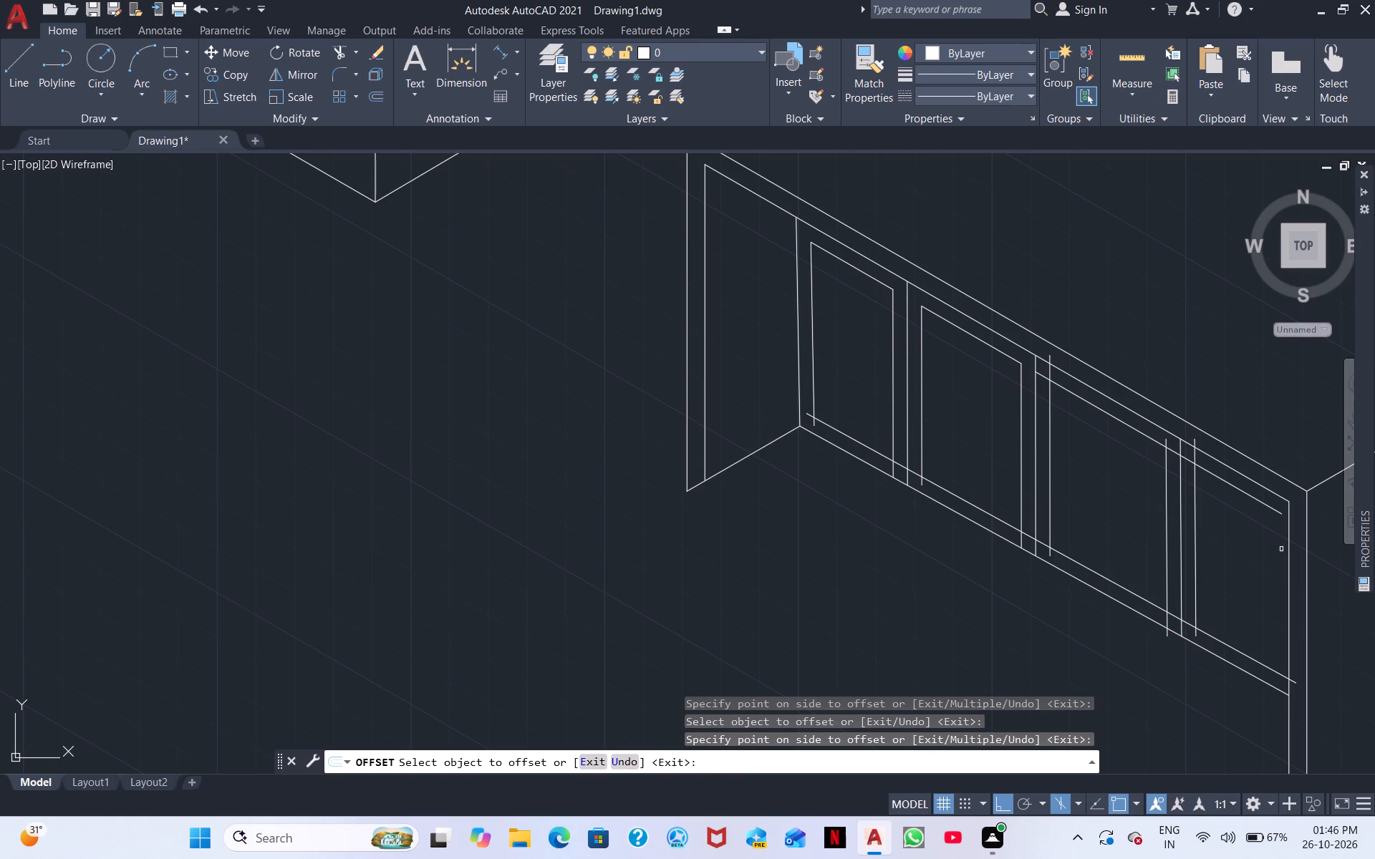
{"action": "left_click", "coordinate": [1285, 546]}
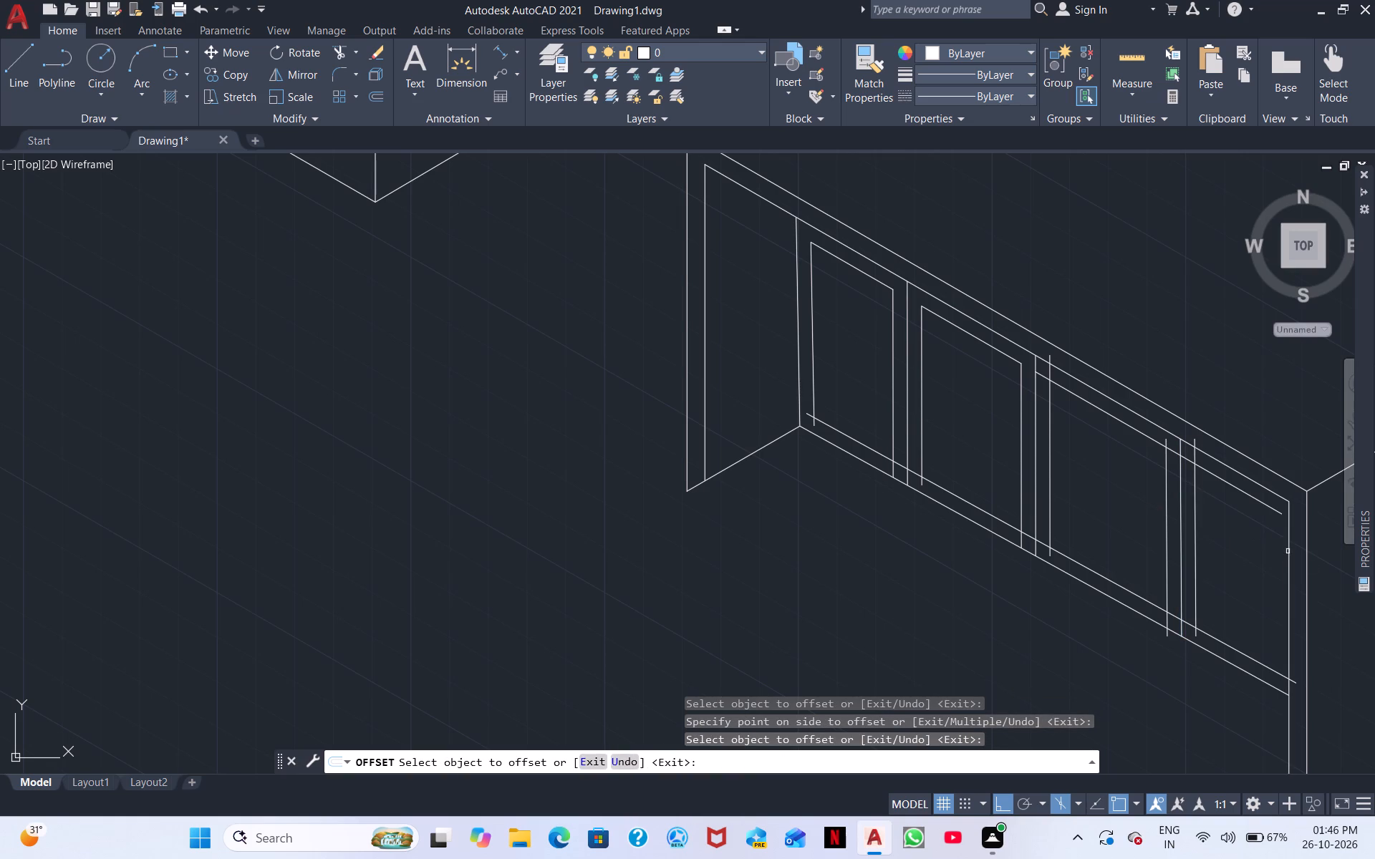
{"action": "left_click", "coordinate": [1288, 551]}
{"action": "left_click", "coordinate": [1260, 558]}
{"action": "right_click_drag", "start_coordinate": [1231, 560], "coordinate": [1222, 573]}
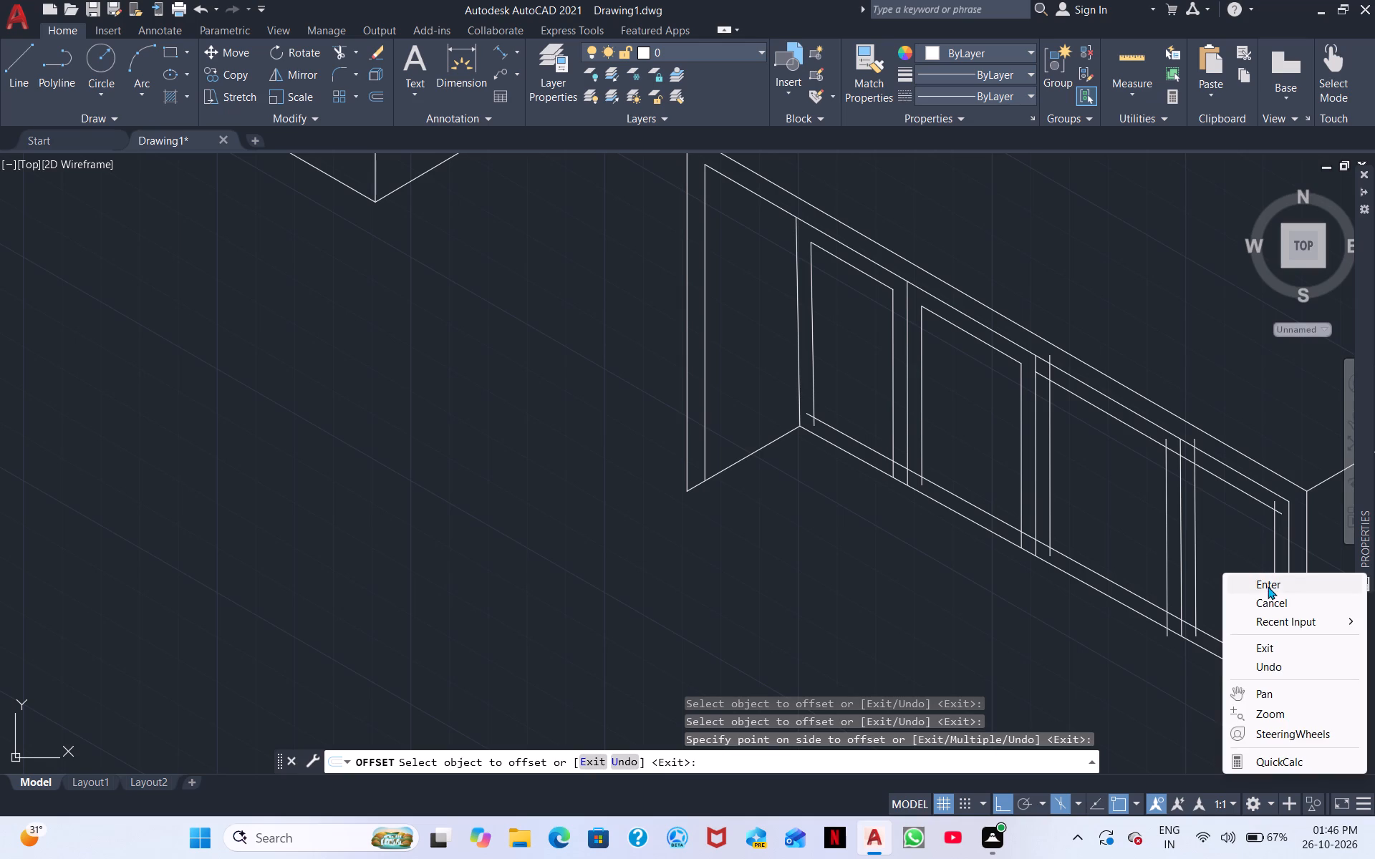
{"action": "left_click", "coordinate": [1268, 586]}
Trim the overlapping offset lines at the lower-left corner of the first bay's inner panel.
{"action": "right_click", "coordinate": [1193, 558]}
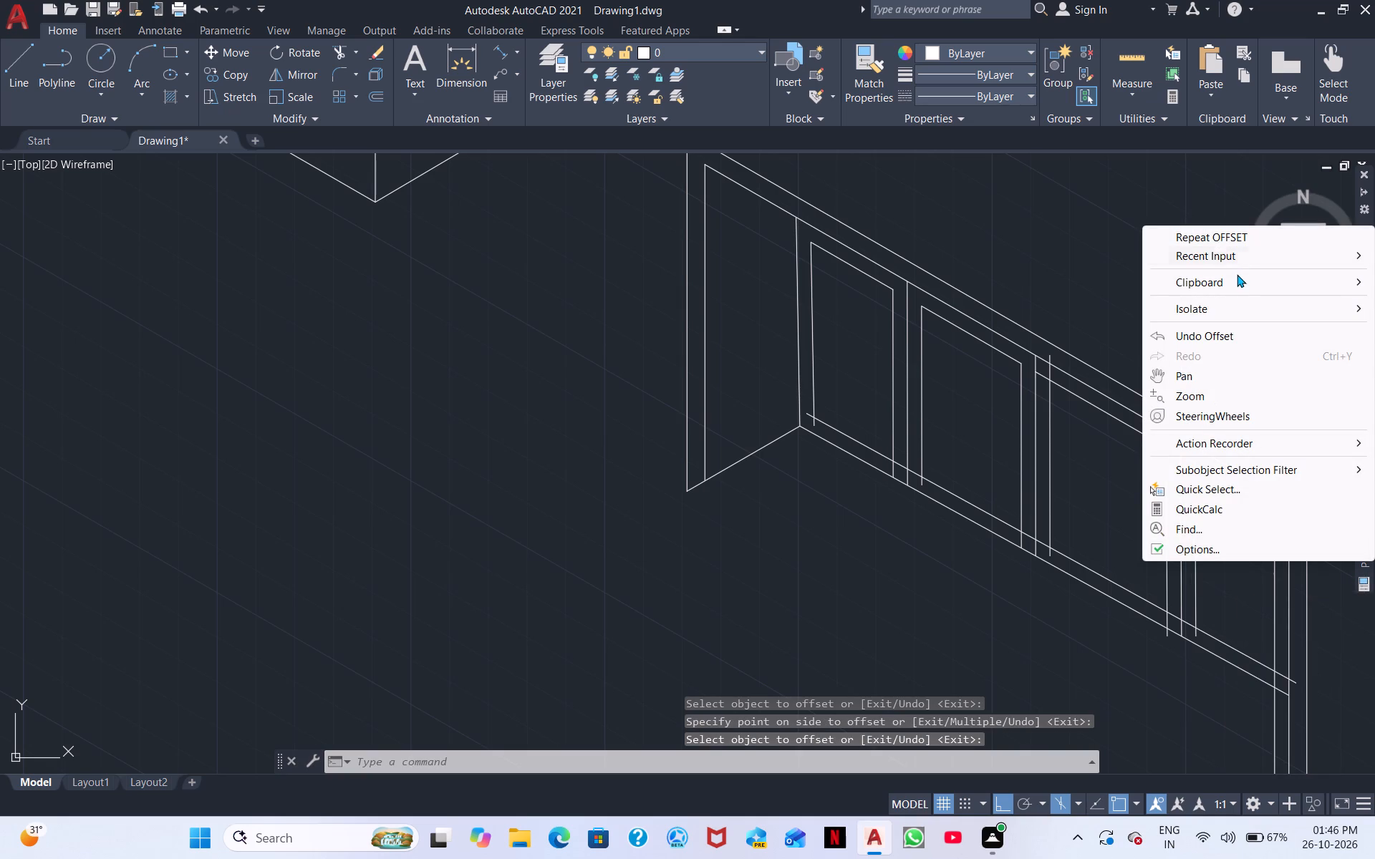
{"action": "left_click", "coordinate": [1247, 253]}
{"action": "left_click", "coordinate": [1018, 268]}
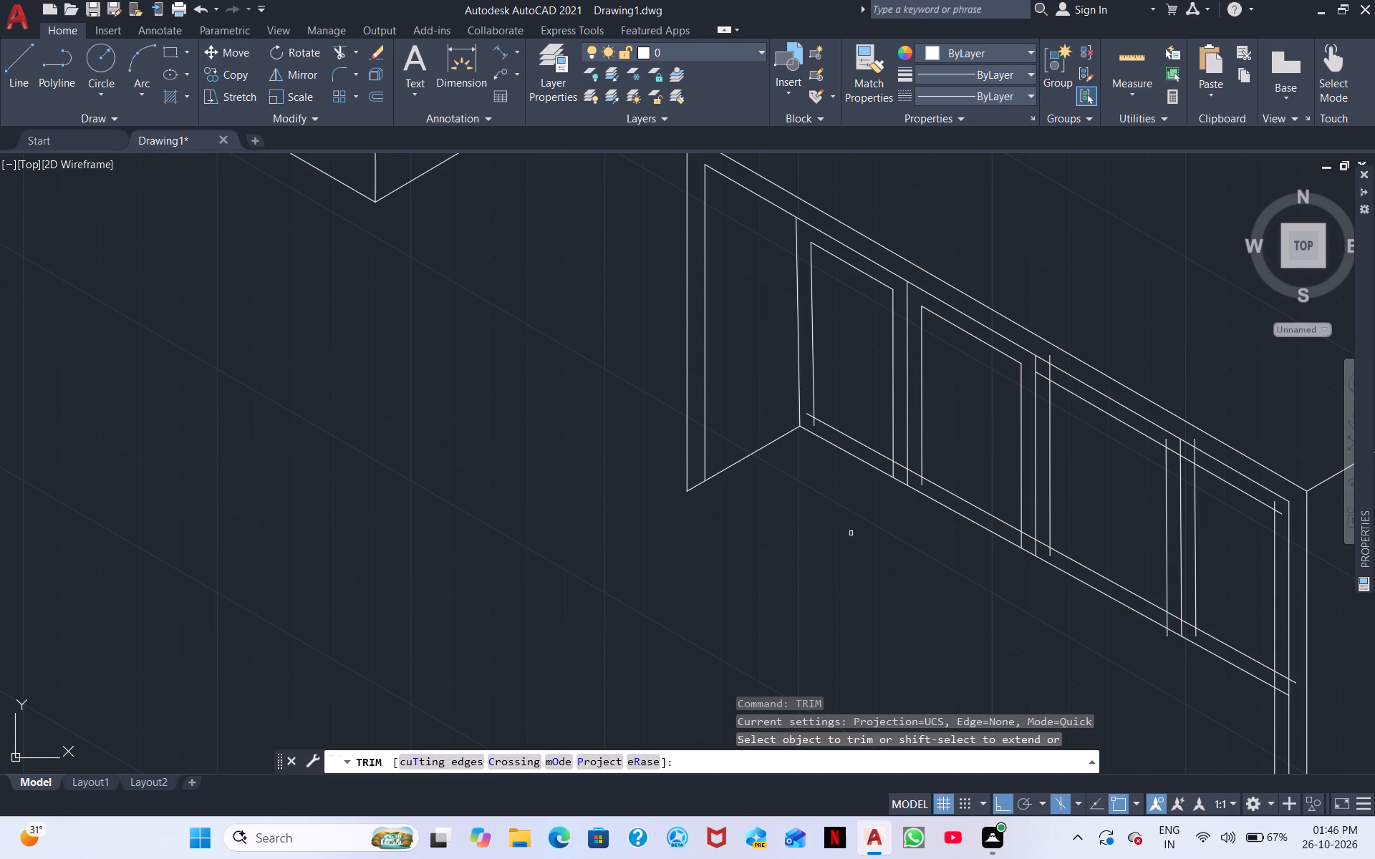
{"action": "scroll", "coordinate": [821, 419], "scroll_direction": "up", "scroll_amount": 4}
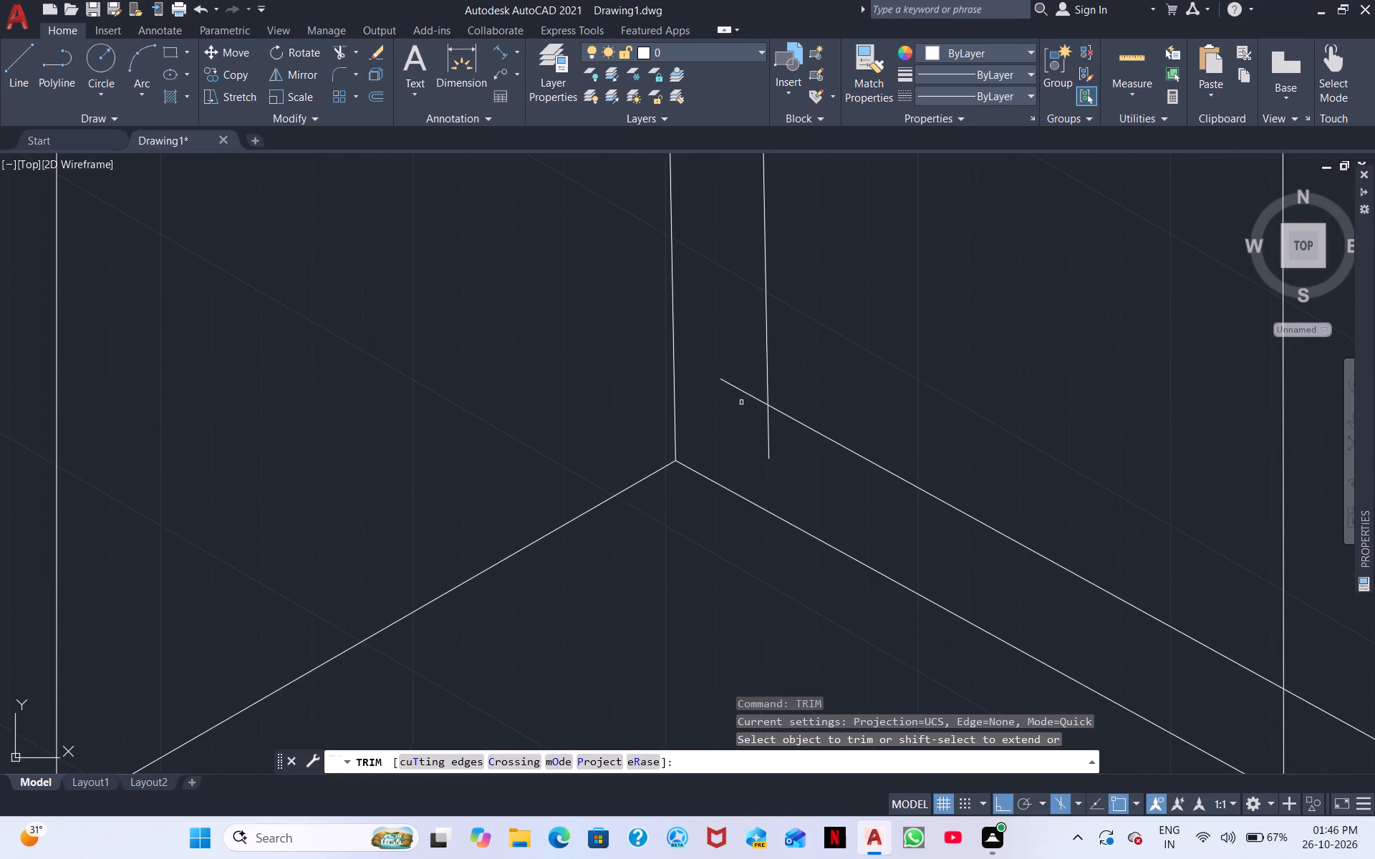
{"action": "left_click_drag", "start_coordinate": [742, 366], "coordinate": [782, 455]}
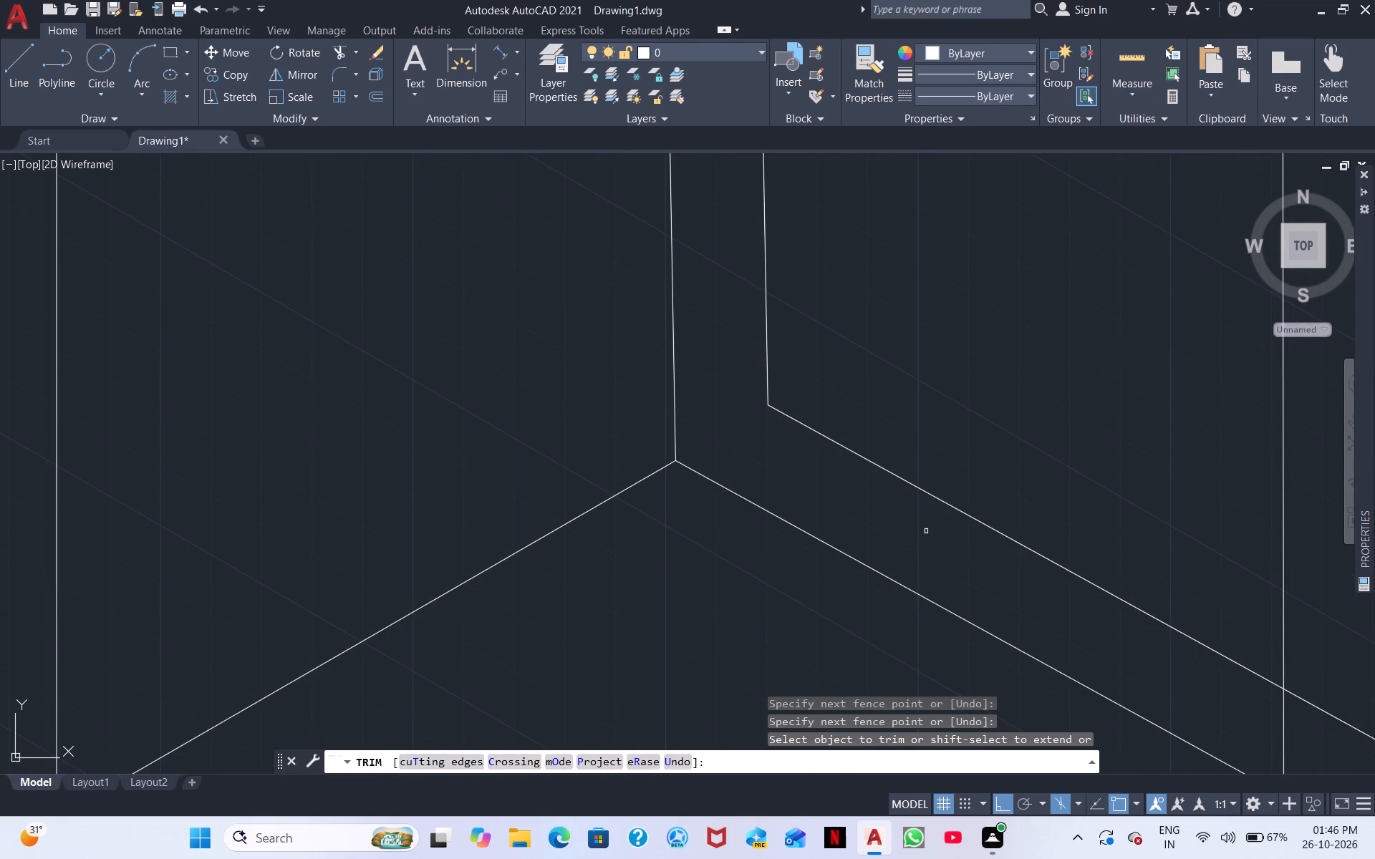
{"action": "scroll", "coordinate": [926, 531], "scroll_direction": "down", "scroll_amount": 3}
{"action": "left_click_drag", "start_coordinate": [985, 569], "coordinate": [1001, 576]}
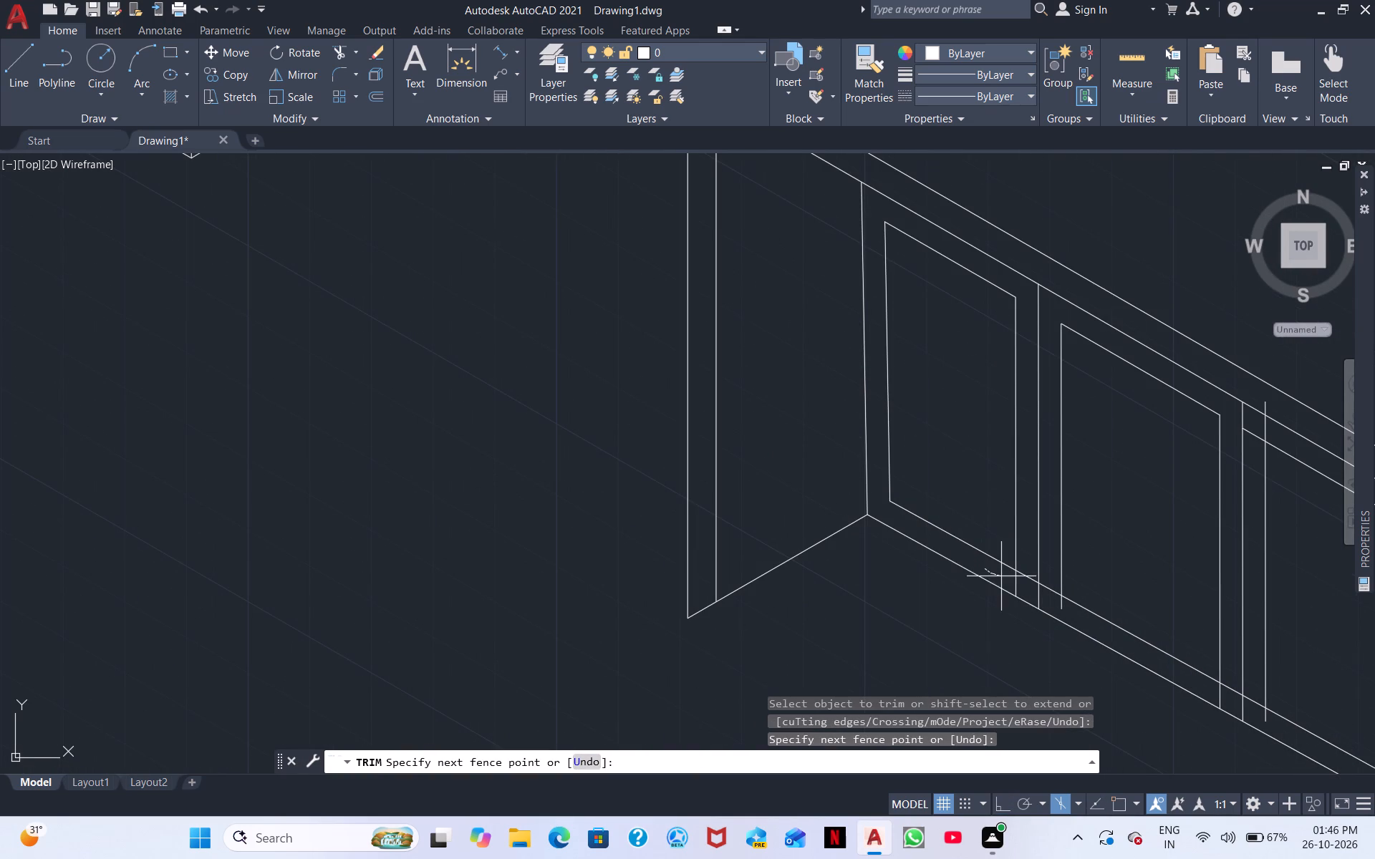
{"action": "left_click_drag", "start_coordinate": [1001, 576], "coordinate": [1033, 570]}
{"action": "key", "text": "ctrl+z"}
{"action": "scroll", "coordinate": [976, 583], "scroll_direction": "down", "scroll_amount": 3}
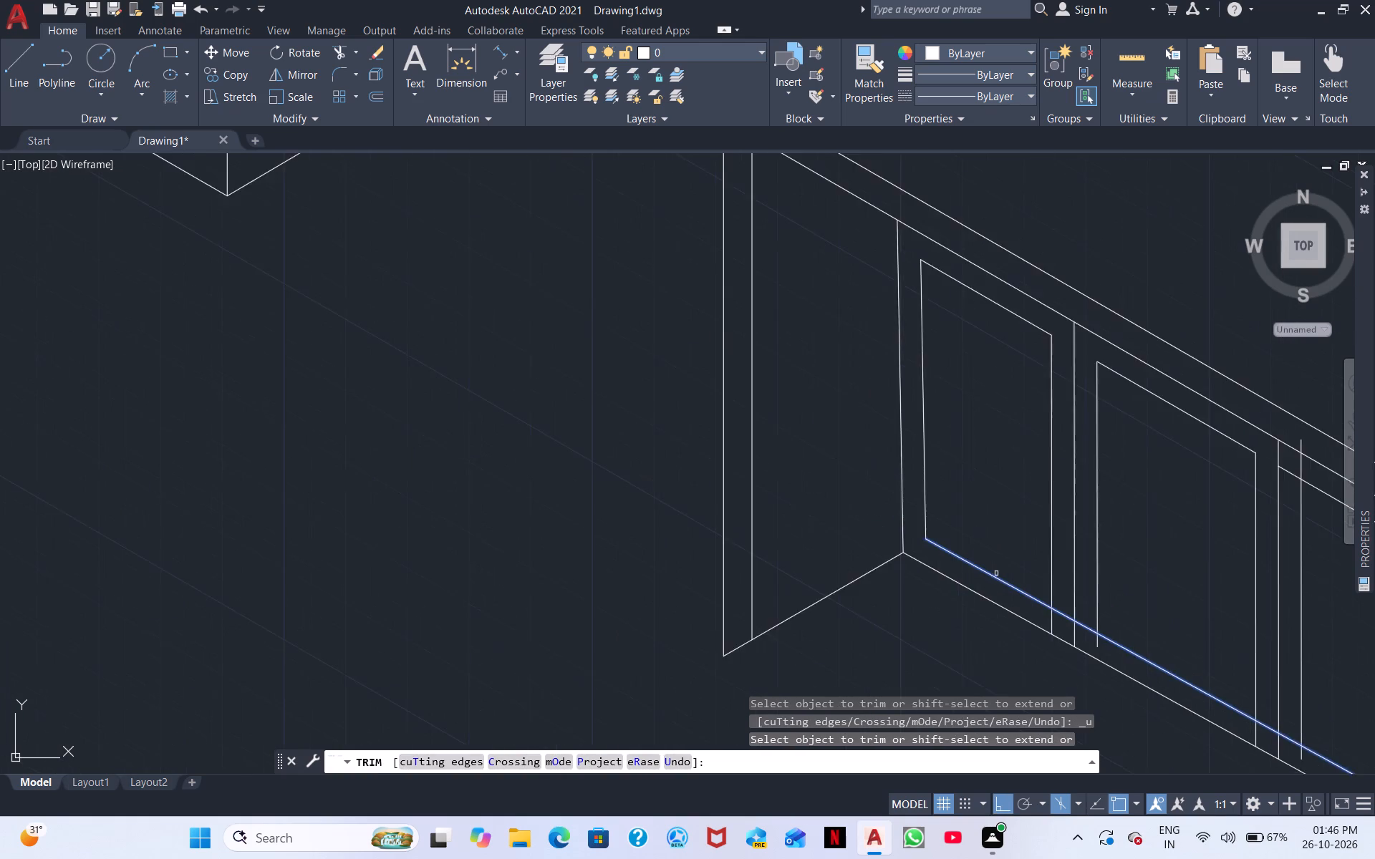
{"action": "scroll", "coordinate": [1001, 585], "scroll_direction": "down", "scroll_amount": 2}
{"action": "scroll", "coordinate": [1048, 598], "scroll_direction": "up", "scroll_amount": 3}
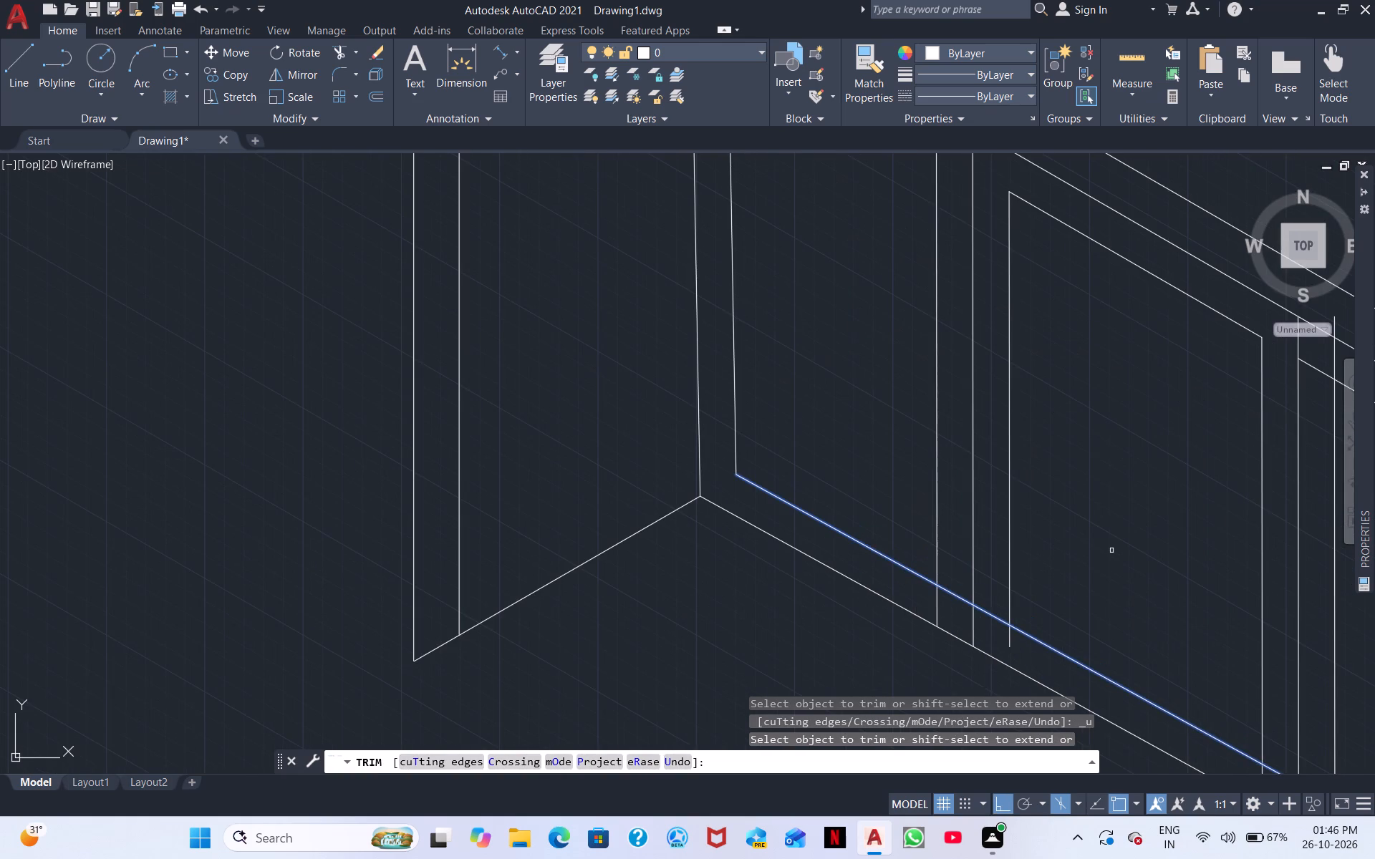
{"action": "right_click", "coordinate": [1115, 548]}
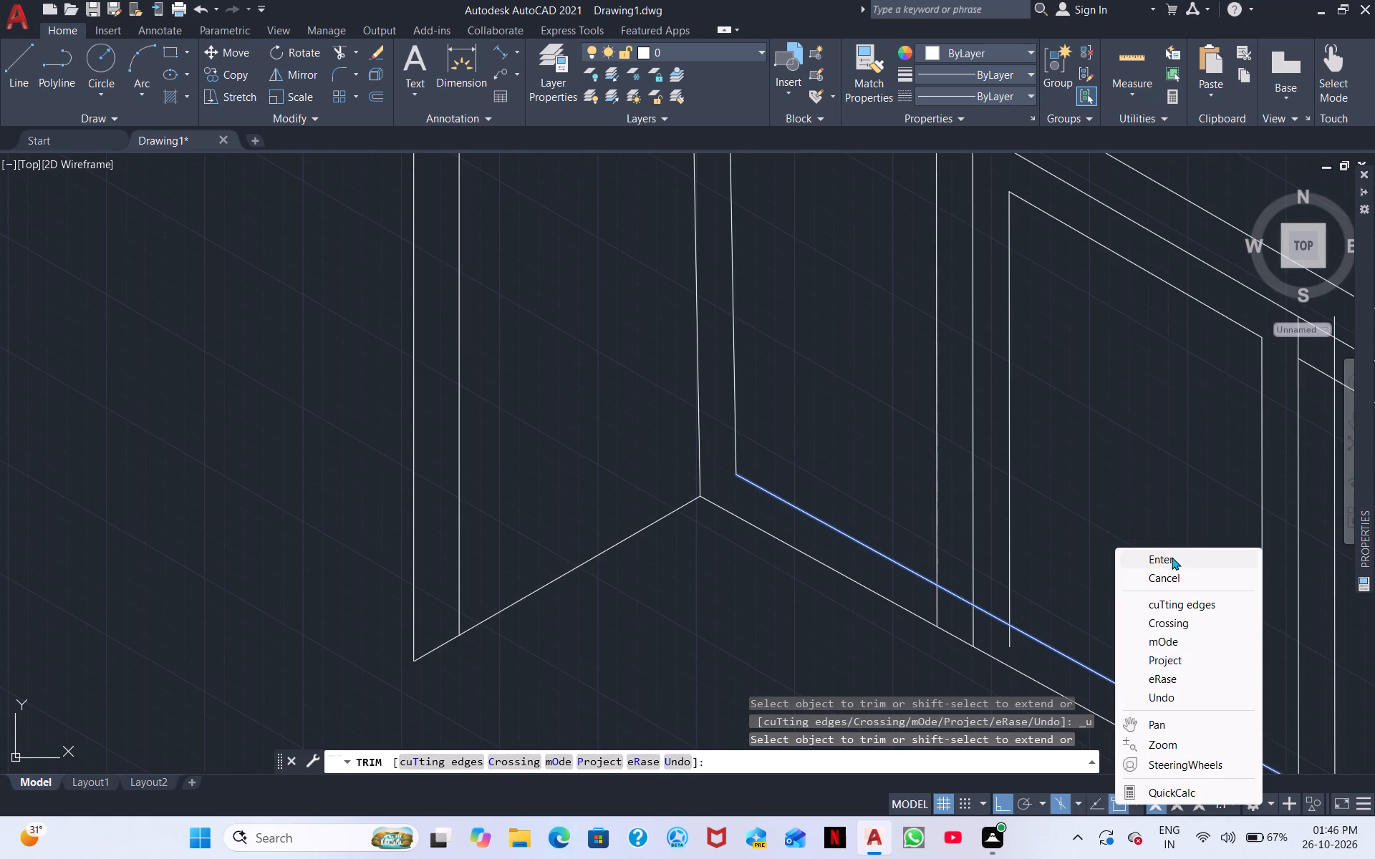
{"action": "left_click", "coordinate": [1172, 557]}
Trim the offset lines around the foot of the first divider to form clean lower inner corners in the first and second bays.
{"action": "right_click", "coordinate": [1117, 602]}
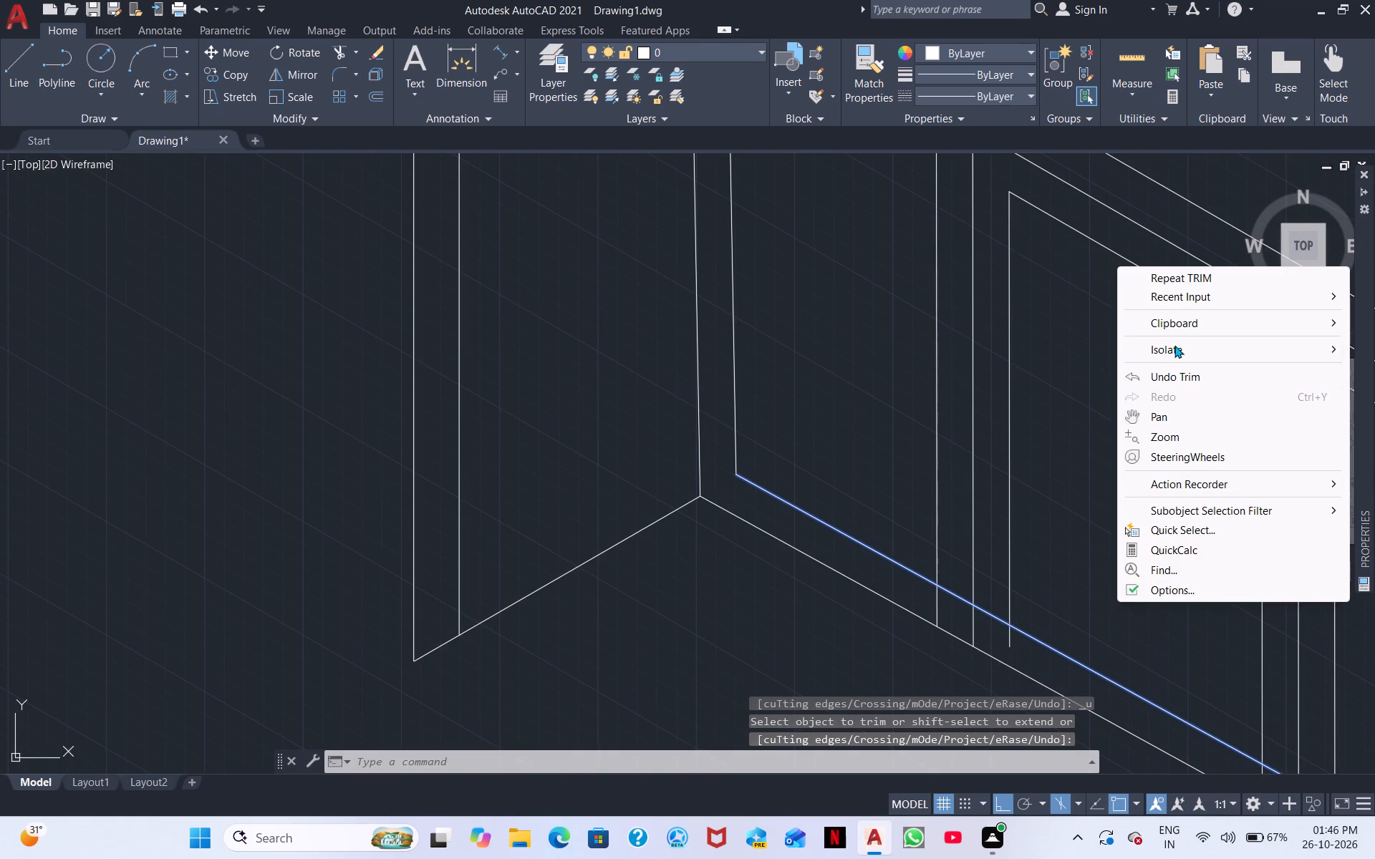
{"action": "left_click", "coordinate": [1205, 277]}
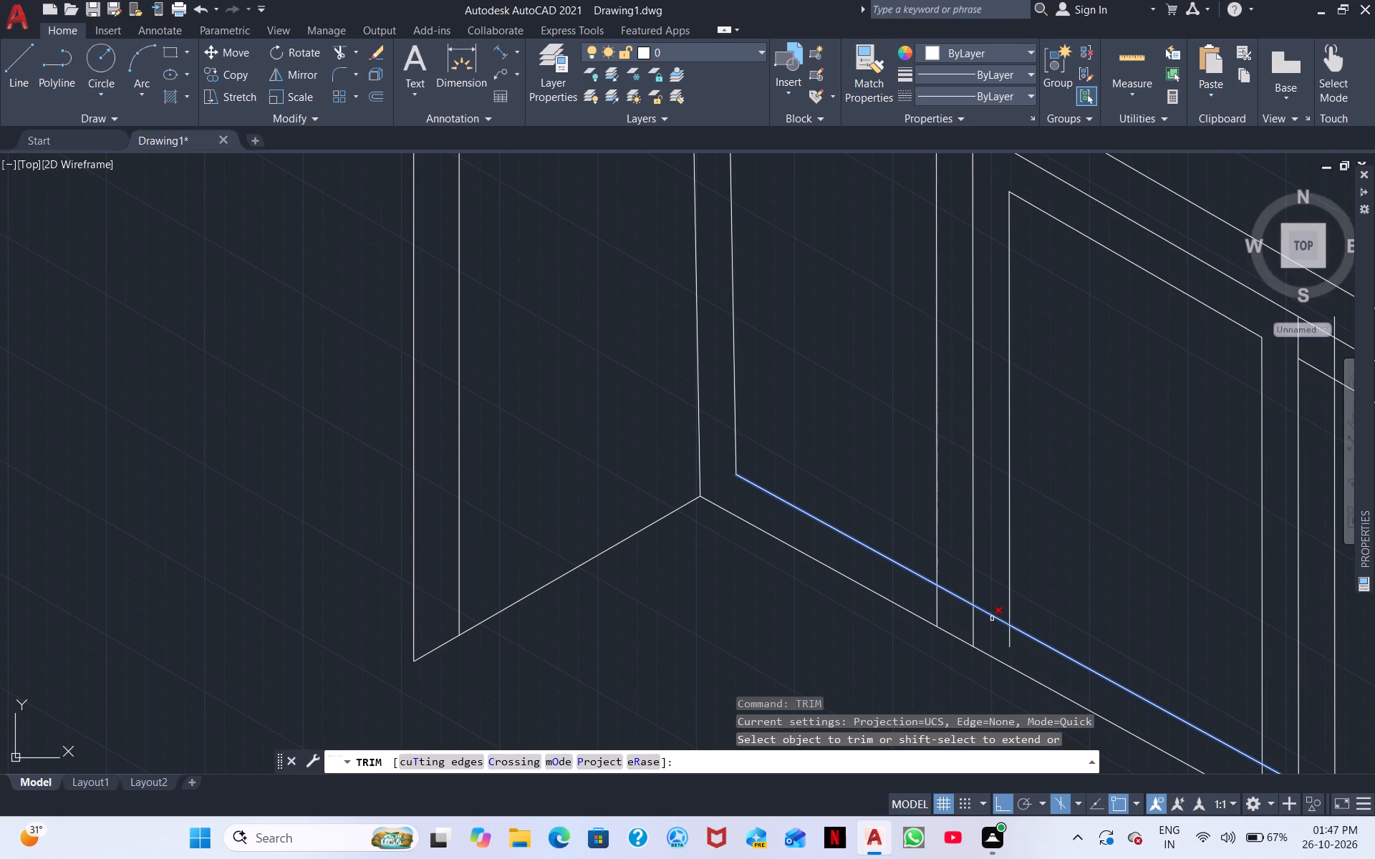
{"action": "left_click", "coordinate": [972, 626]}
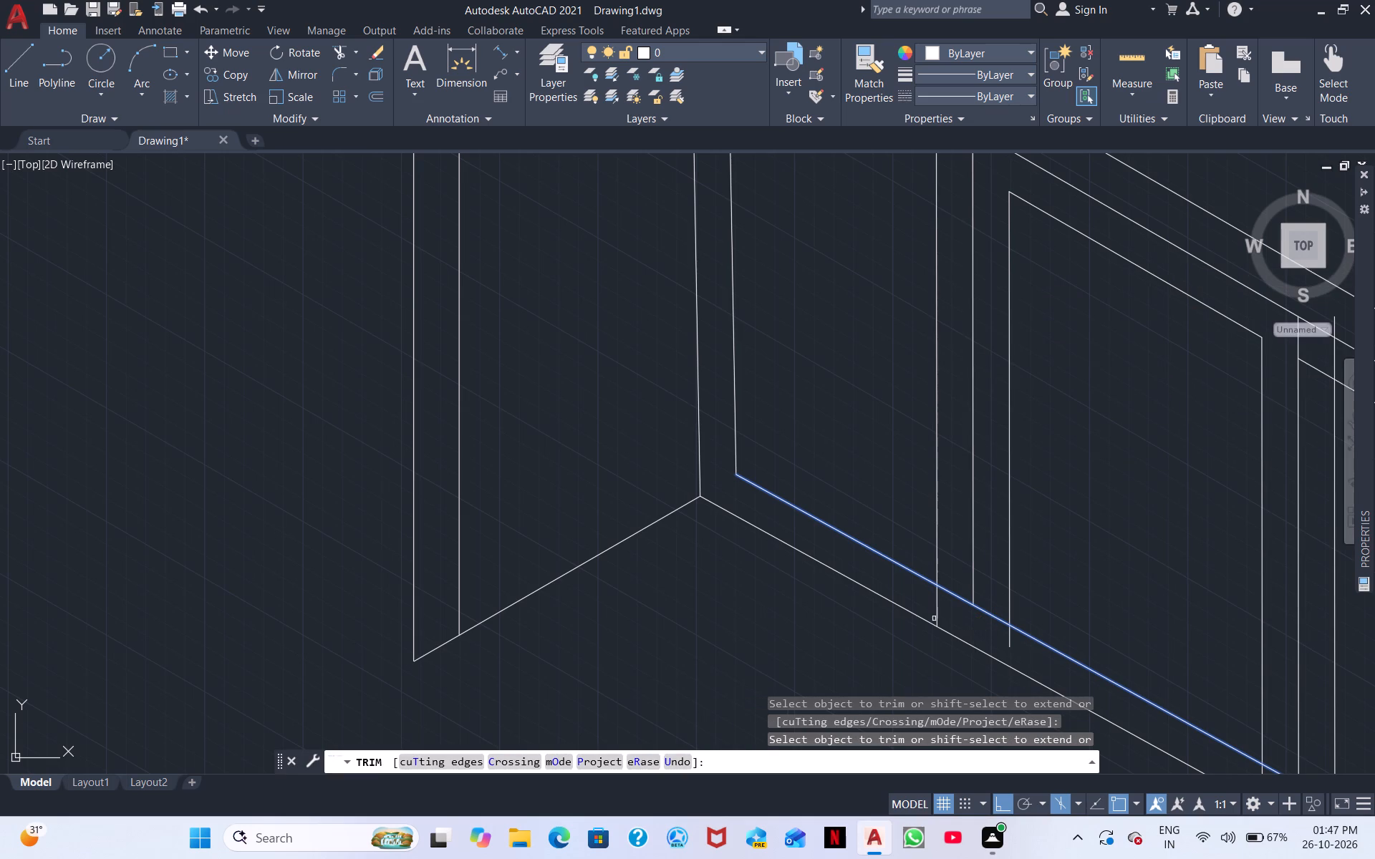
{"action": "left_click", "coordinate": [940, 616]}
{"action": "left_click", "coordinate": [975, 570], "text": "shift"}
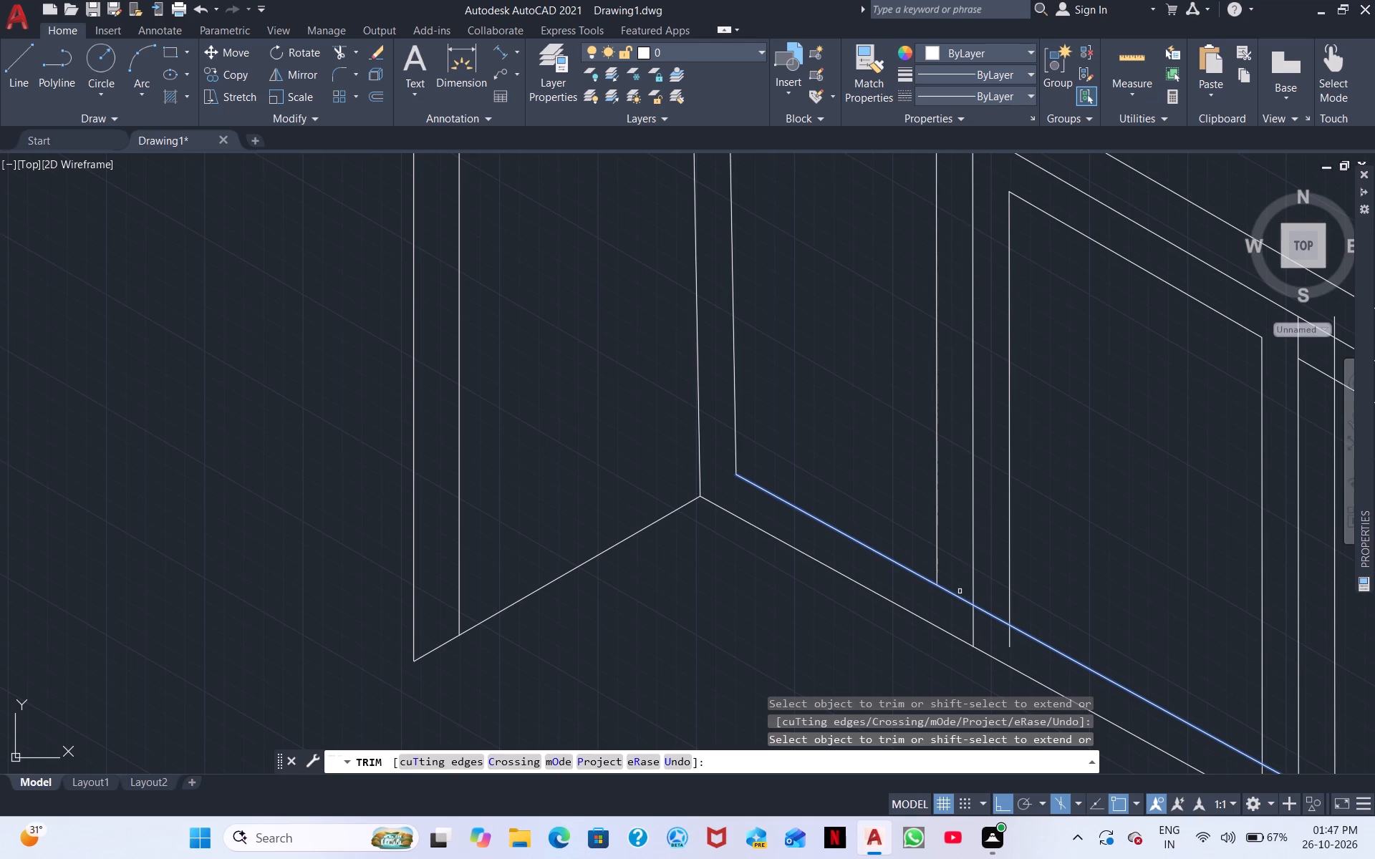
{"action": "left_click", "coordinate": [957, 594]}
{"action": "left_click", "coordinate": [985, 612]}
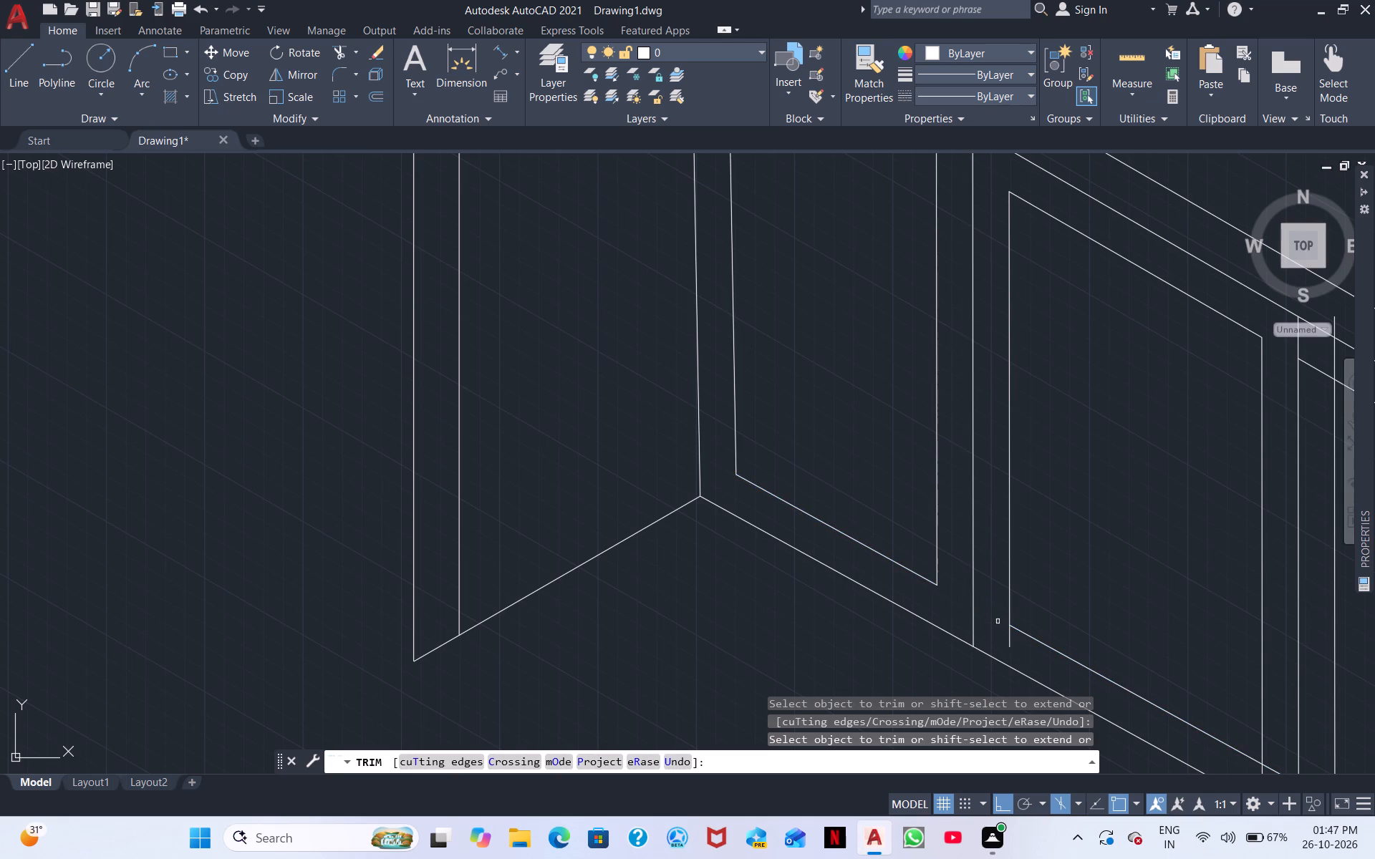
{"action": "left_click", "coordinate": [1009, 639]}
Trim the offset lines around the foot of the second divider to form clean lower inner corners in the second and third bays.
{"action": "scroll", "coordinate": [1040, 656], "scroll_direction": "down", "scroll_amount": 1}
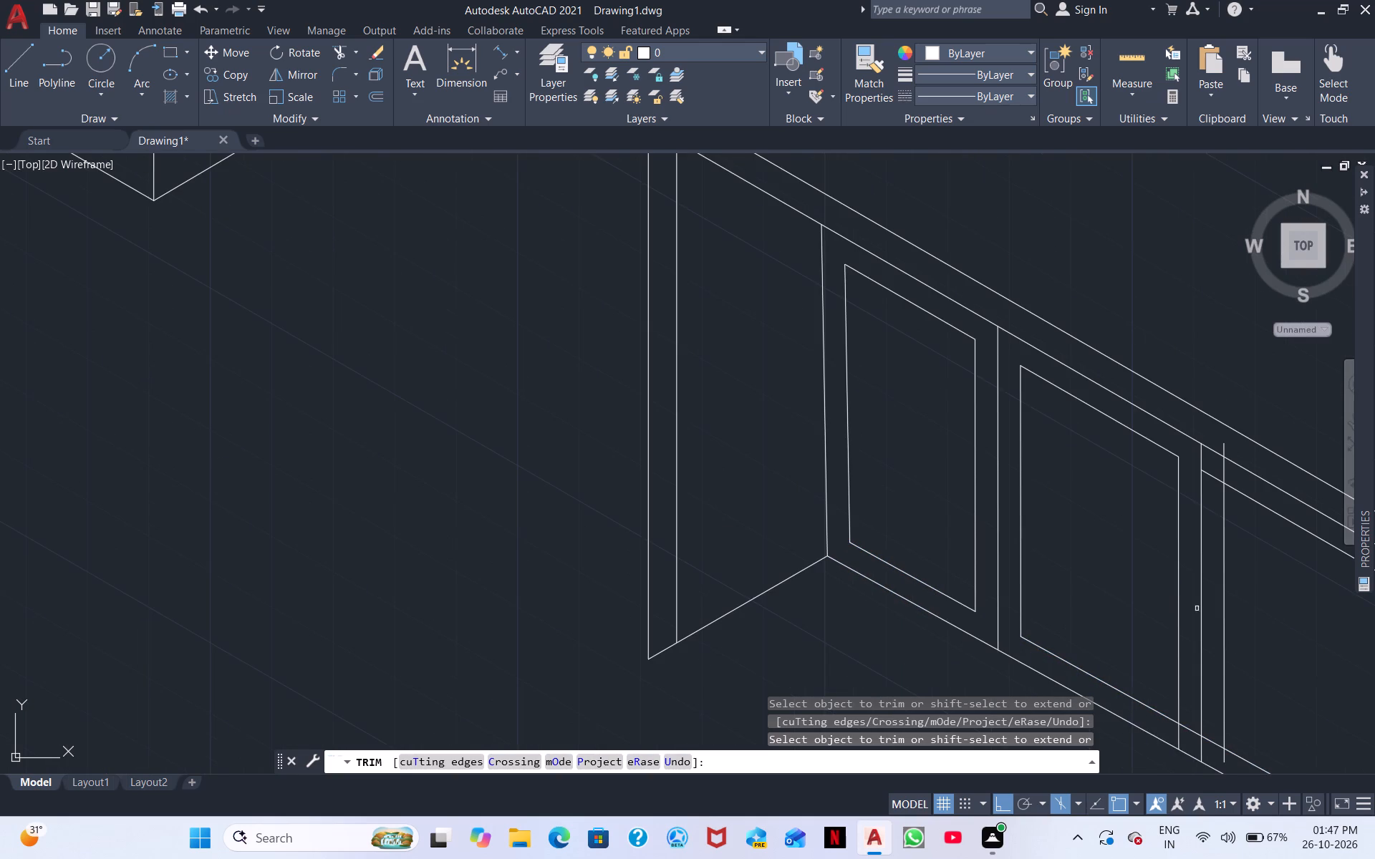
{"action": "middle_click_drag", "start_coordinate": [1143, 570], "coordinate": [899, 402]}
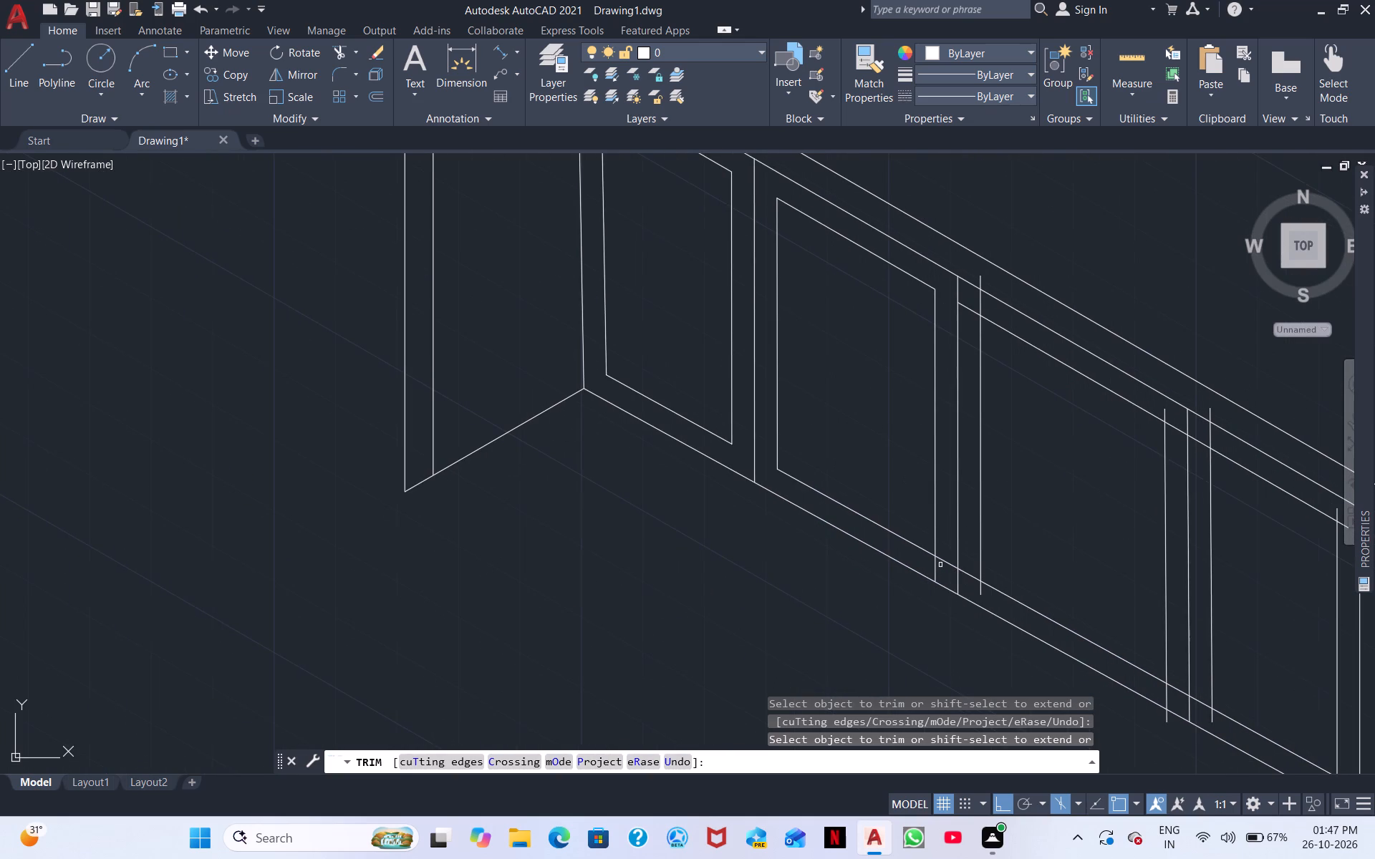
{"action": "left_click", "coordinate": [935, 568]}
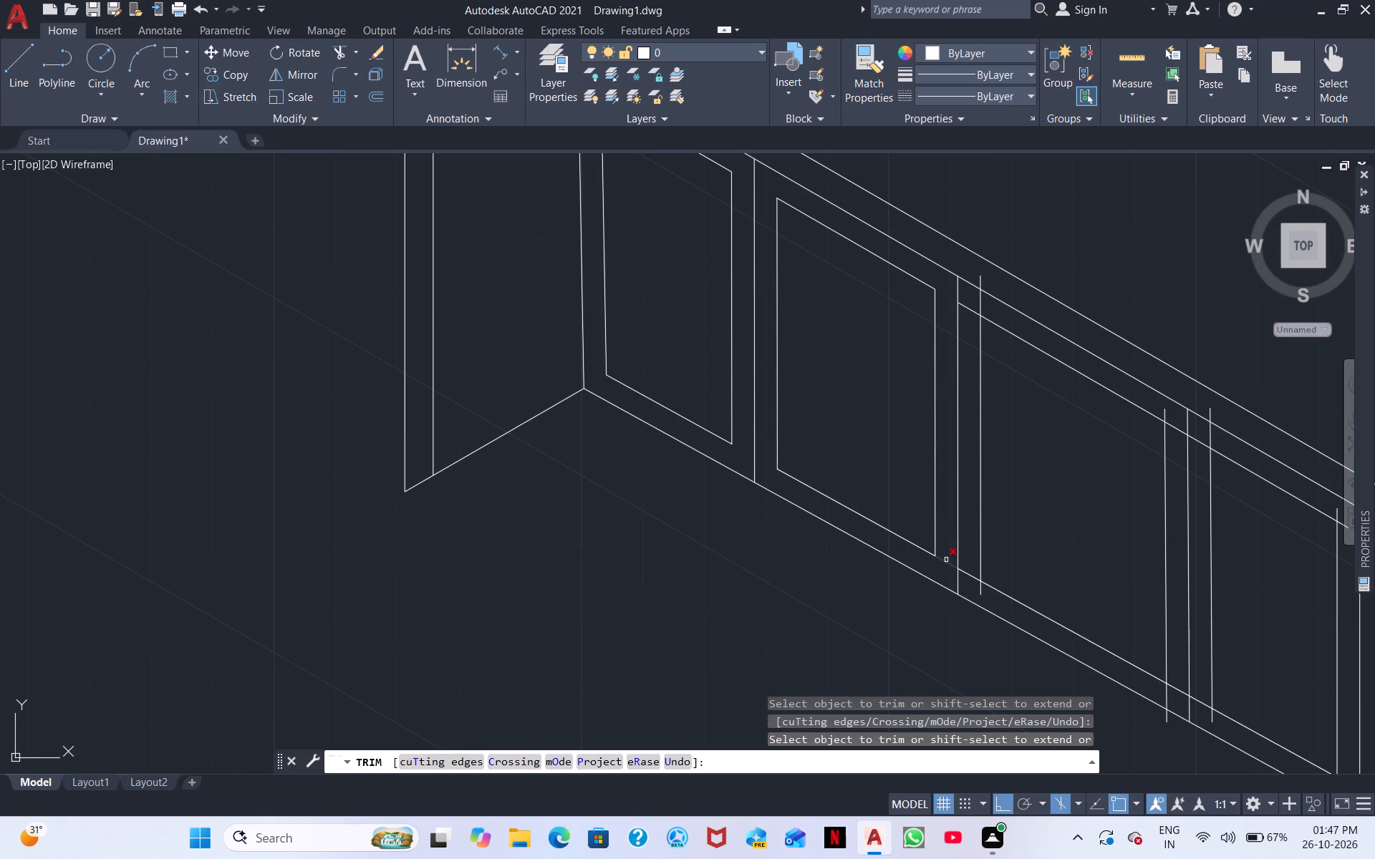
{"action": "left_click", "coordinate": [946, 560]}
{"action": "left_click", "coordinate": [974, 580]}
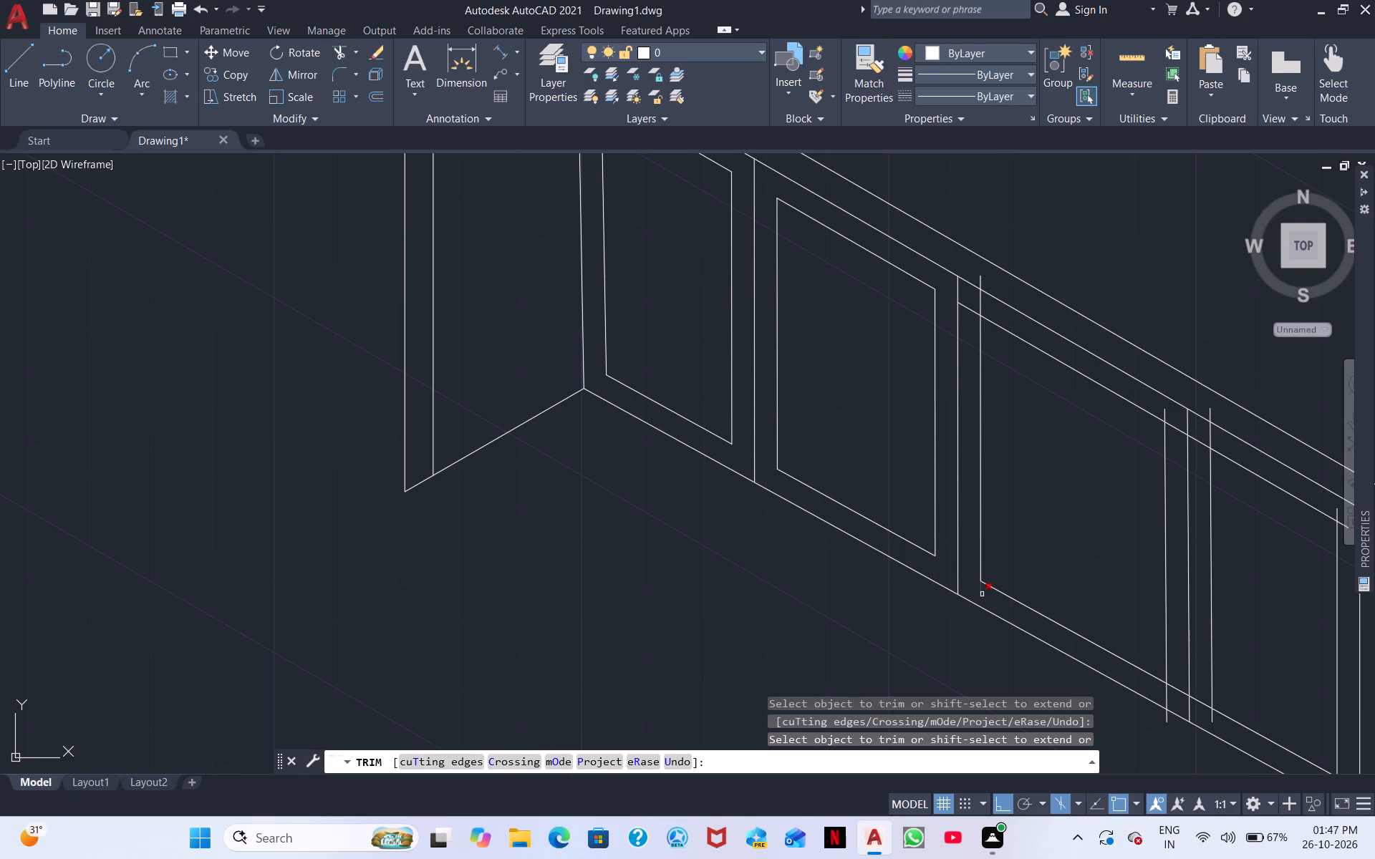
{"action": "left_click", "coordinate": [982, 594]}
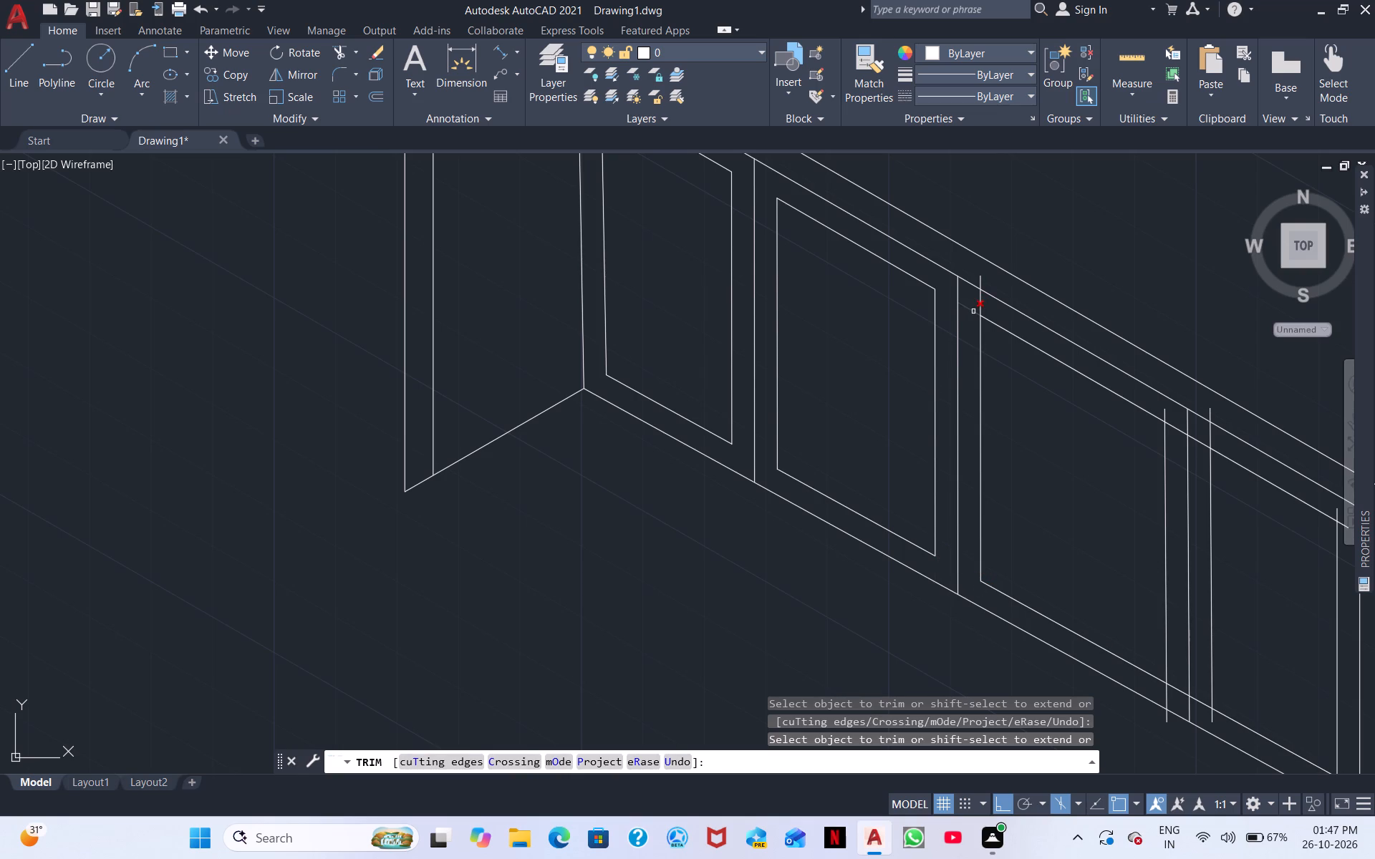
Trim the offset lines beside the top of the second divider to form the third bay's upper-left inner corner.
{"action": "left_click", "coordinate": [973, 311]}
{"action": "left_click", "coordinate": [983, 302]}
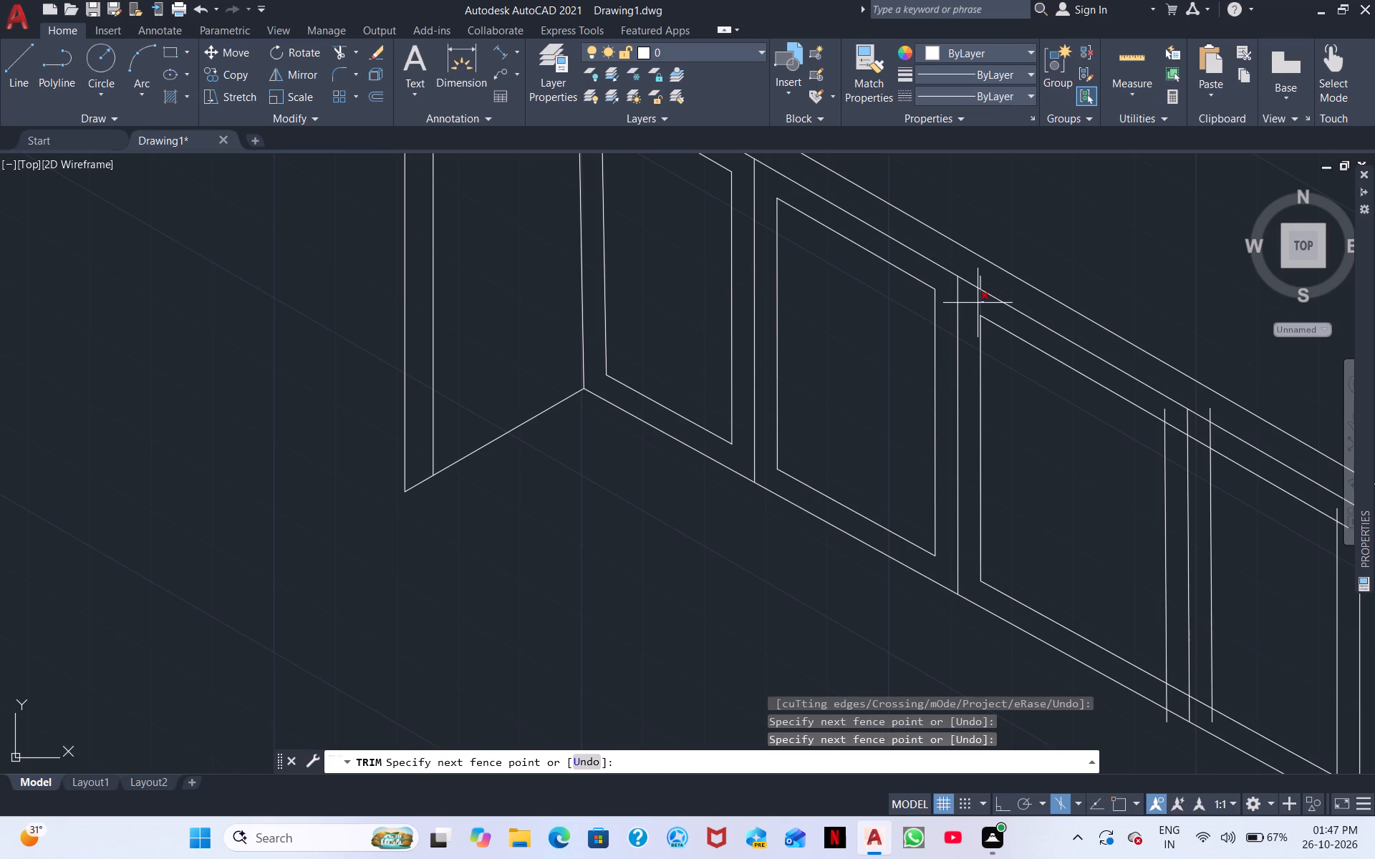
{"action": "left_click", "coordinate": [975, 304]}
{"action": "left_click", "coordinate": [981, 280]}
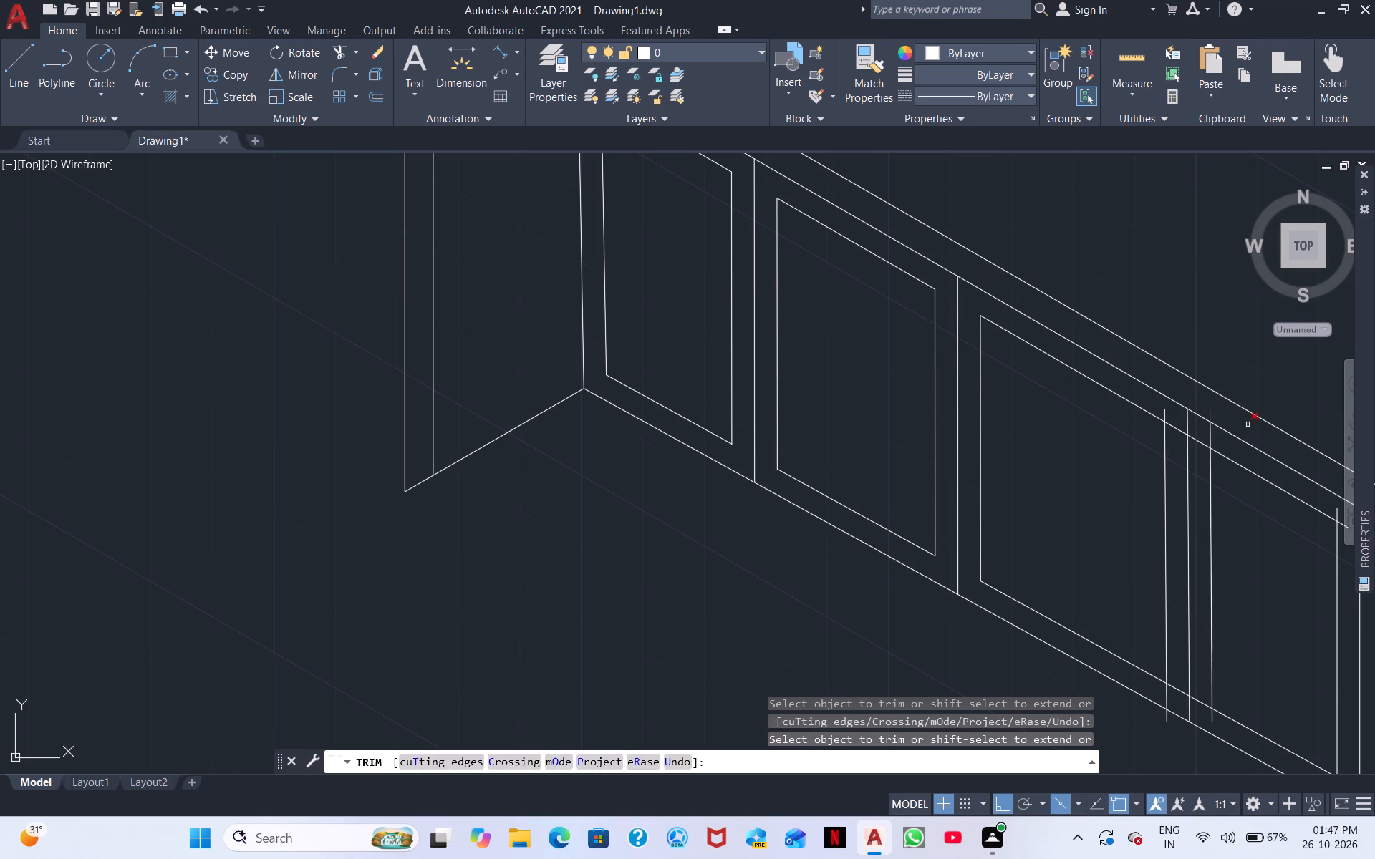
Trim the third bay's offset vertical at its foot and the offset bottom line on both sides of the third divider.
{"action": "middle_click_drag", "start_coordinate": [1202, 533], "coordinate": [973, 373]}
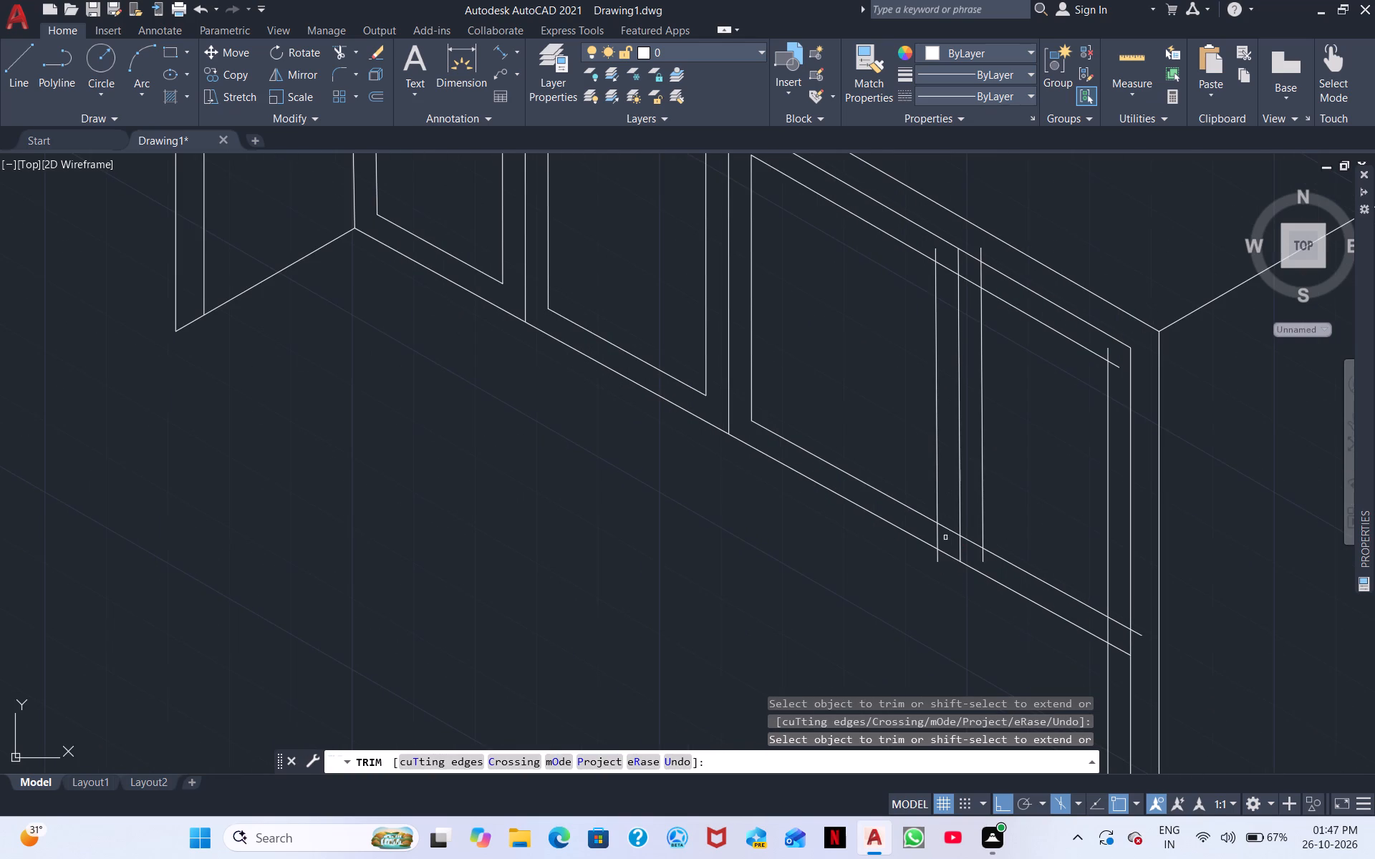
{"action": "left_click", "coordinate": [937, 530]}
{"action": "left_click", "coordinate": [938, 564]}
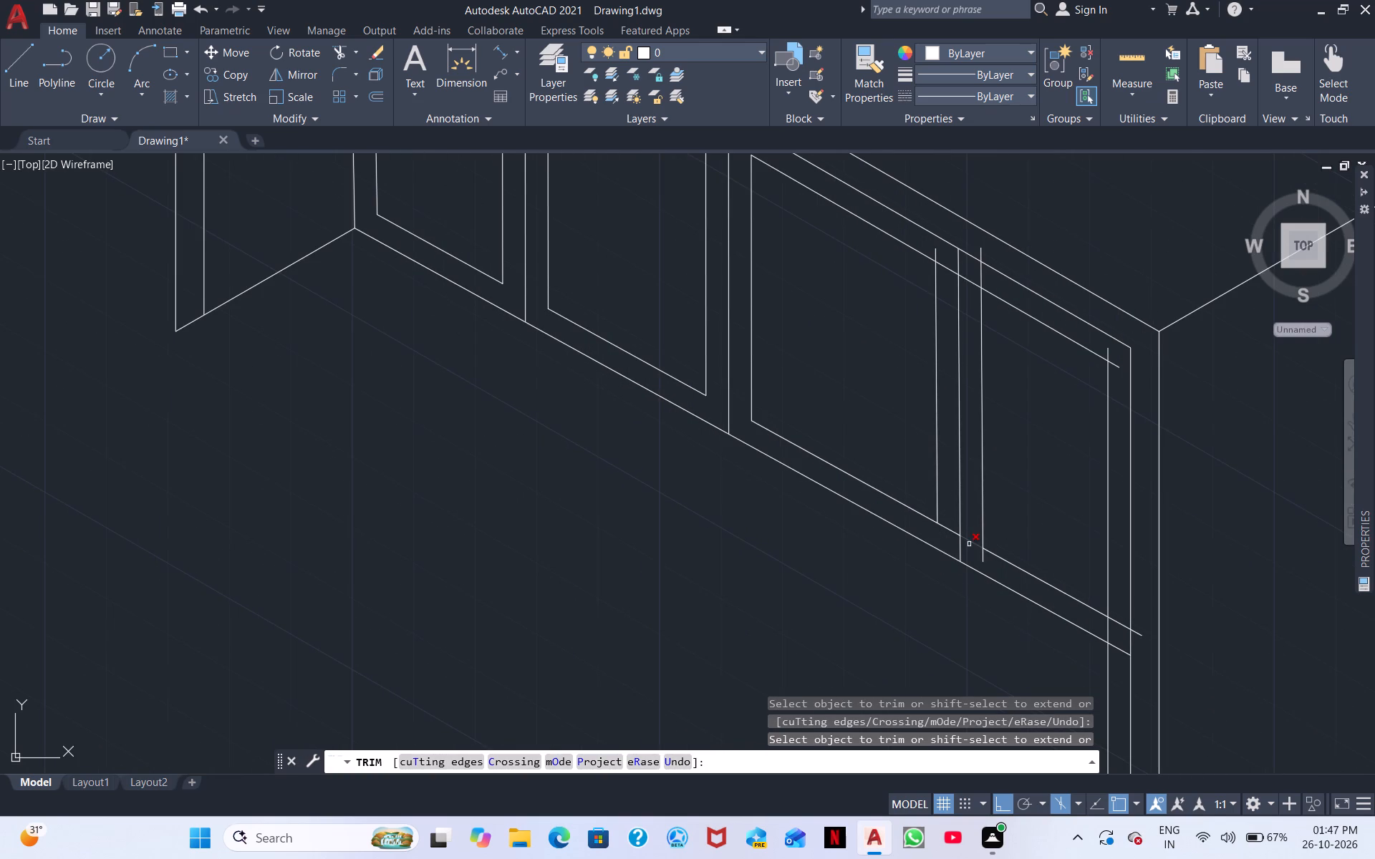
{"action": "left_click", "coordinate": [969, 543]}
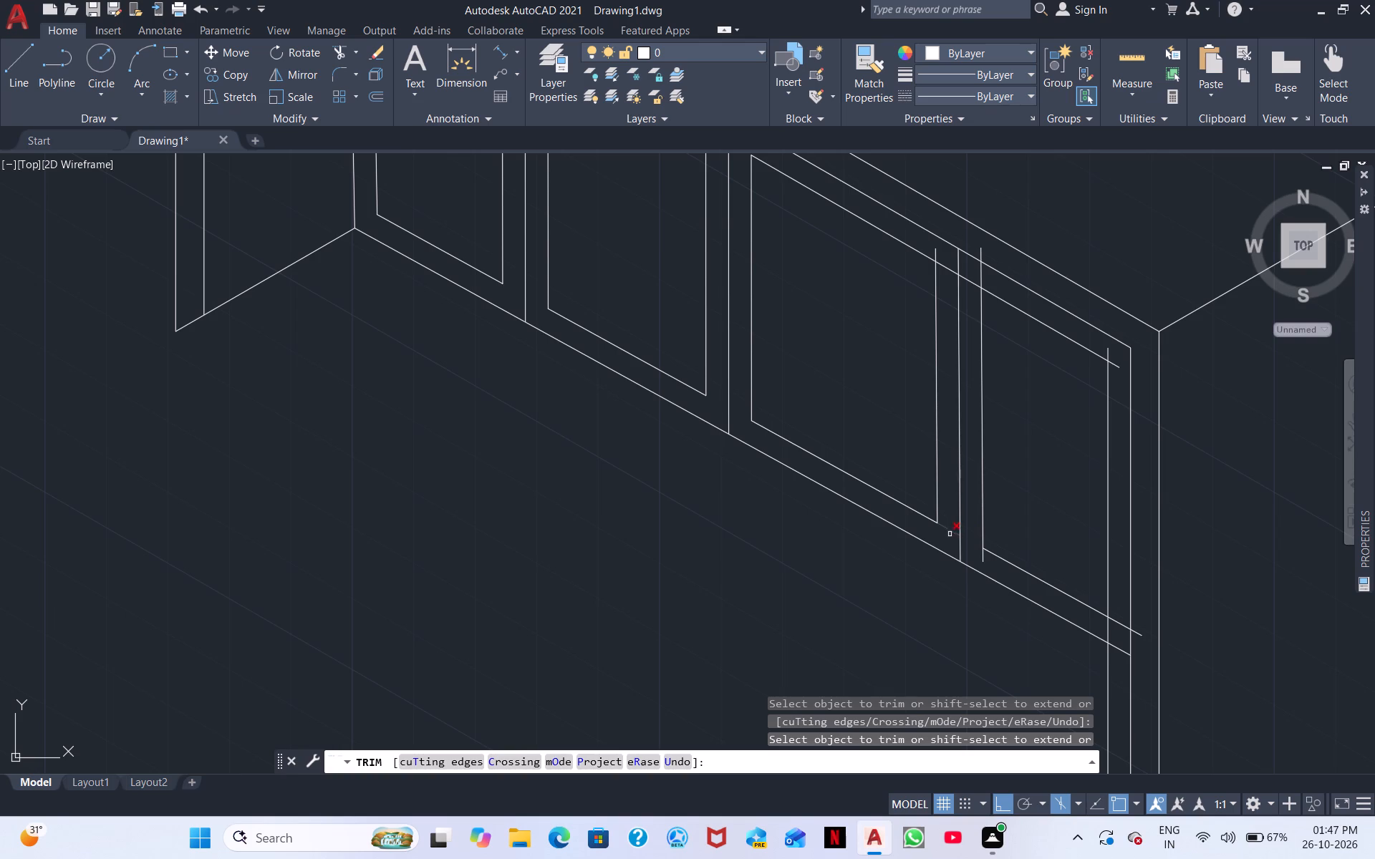
{"action": "left_click", "coordinate": [950, 533]}
Trim the offset lines around the top of the third divider to form clean upper inner corners in the third and fourth bays.
{"action": "left_click_drag", "start_coordinate": [936, 248], "coordinate": [949, 269]}
{"action": "left_click", "coordinate": [949, 269]}
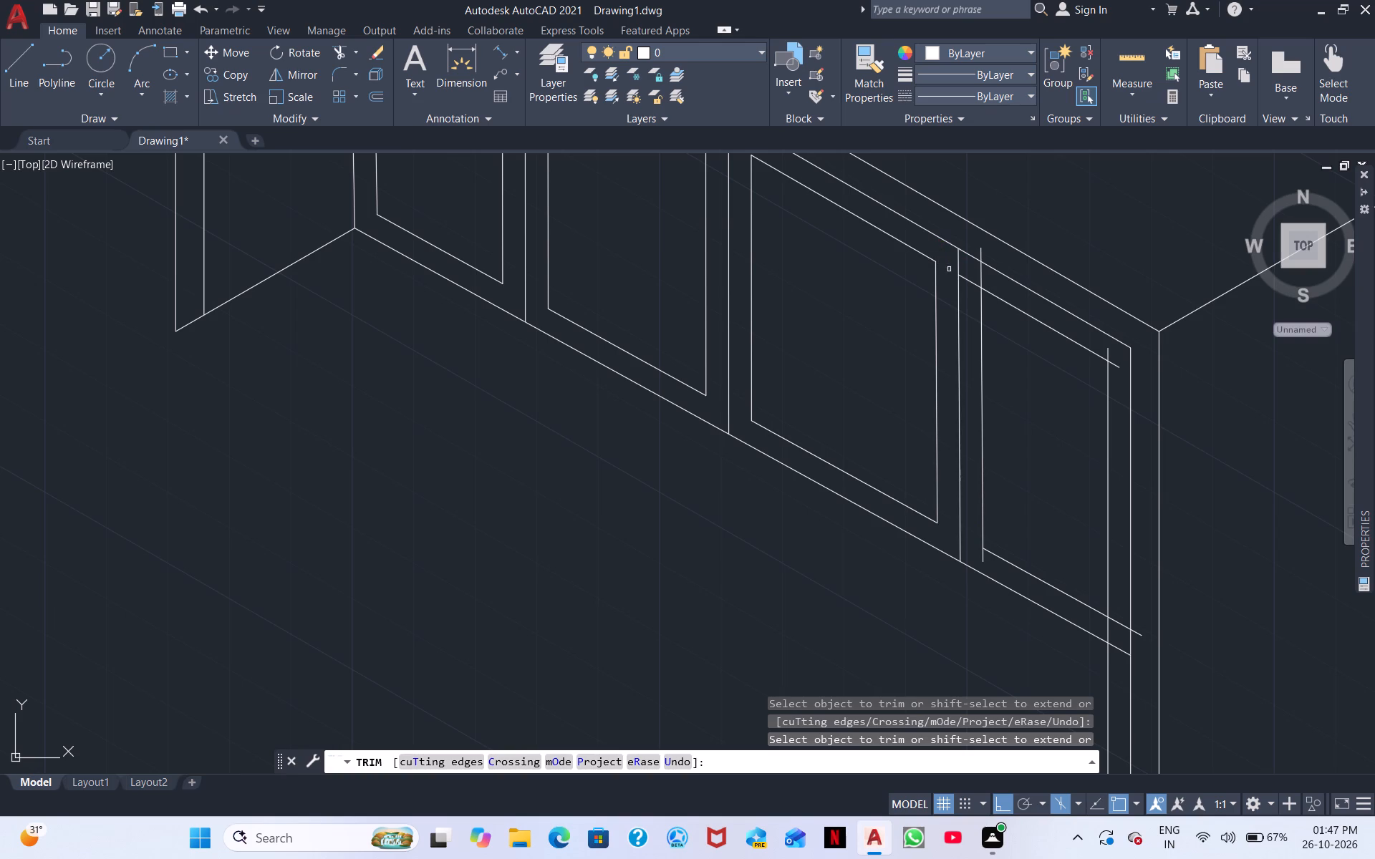
{"action": "left_click", "coordinate": [968, 279]}
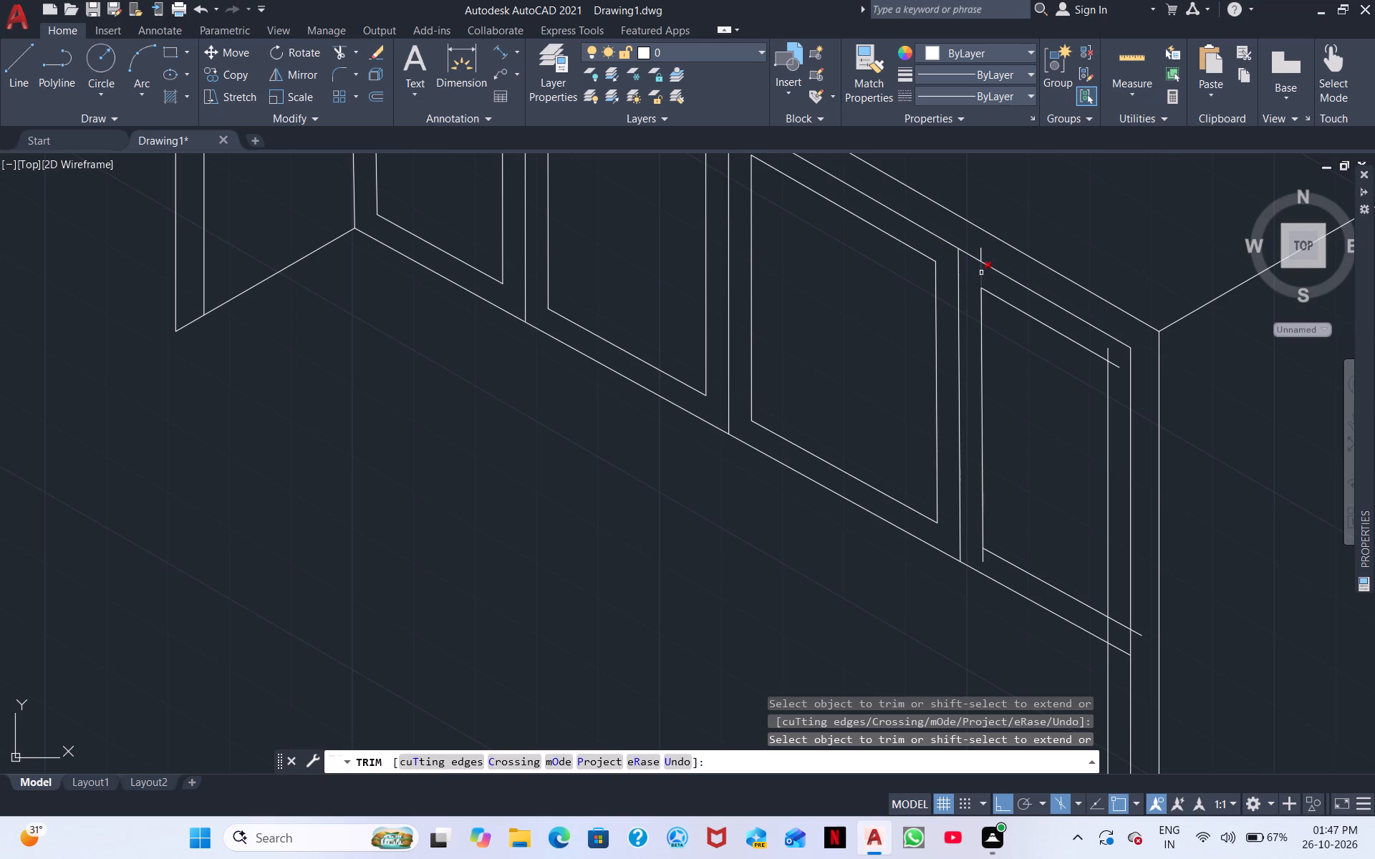
{"action": "left_click", "coordinate": [981, 273]}
{"action": "left_click", "coordinate": [982, 251]}
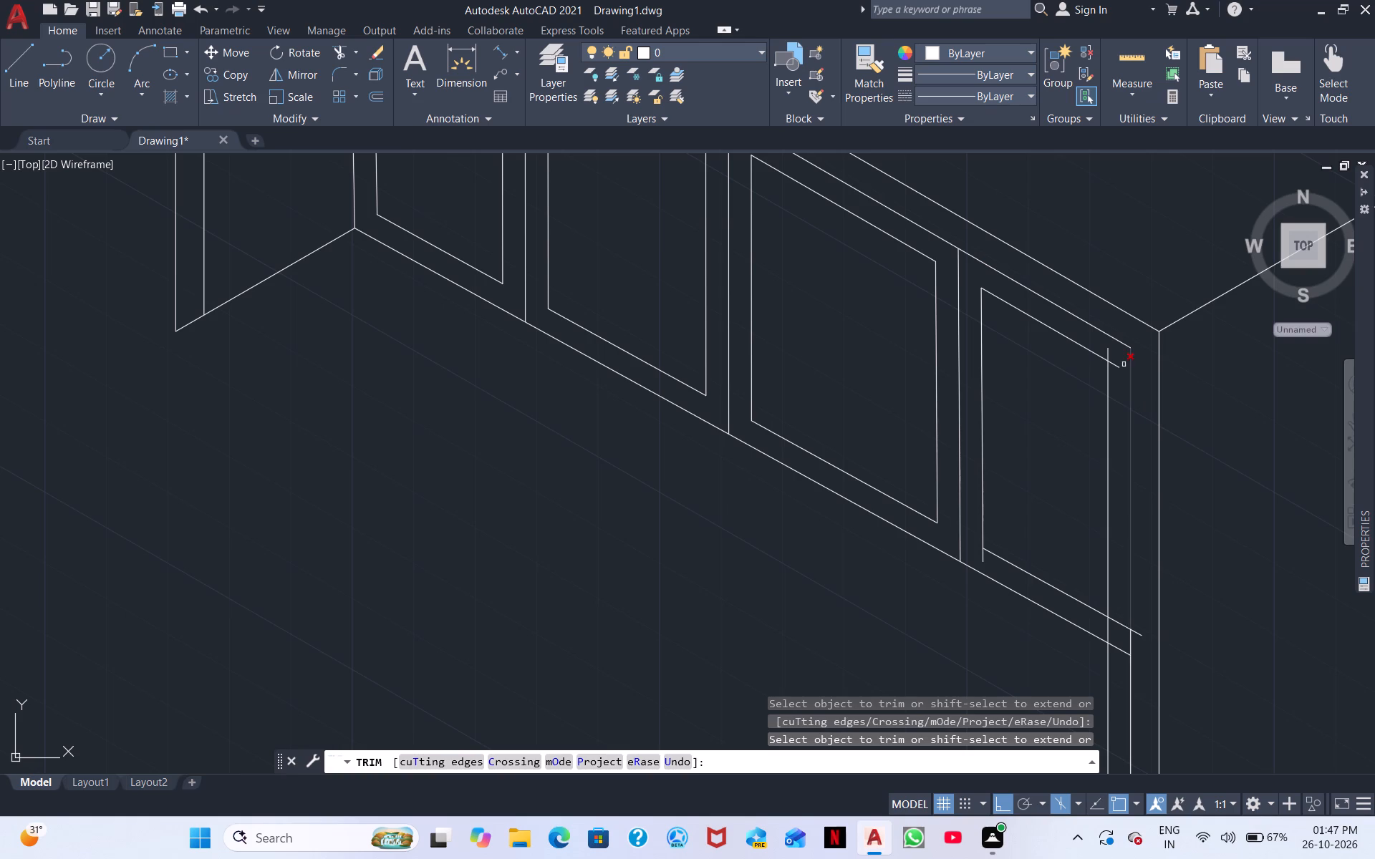
Trim the fourth bay's remaining overlapping corner ends and remove the leftover offset line running down the front leg.
{"action": "left_click", "coordinate": [1109, 353]}
{"action": "left_click", "coordinate": [1113, 363]}
{"action": "left_click", "coordinate": [1123, 621]}
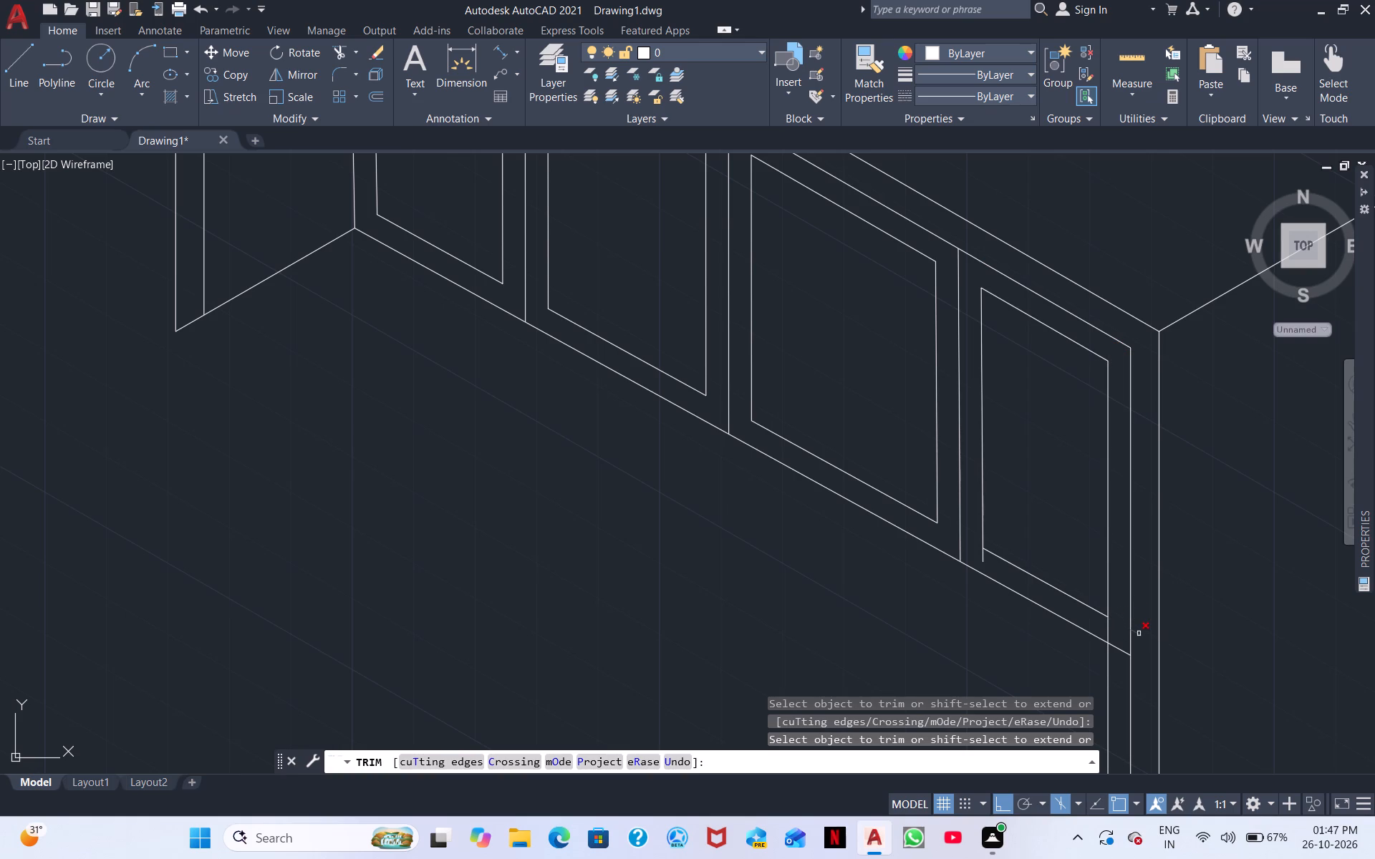
{"action": "left_click", "coordinate": [1137, 632]}
{"action": "left_click", "coordinate": [1108, 629]}
{"action": "left_click", "coordinate": [981, 556]}
{"action": "scroll", "coordinate": [1092, 659], "scroll_direction": "down", "scroll_amount": 1}
{"action": "middle_click_drag", "start_coordinate": [1087, 672], "coordinate": [972, 487]}
{"action": "left_click", "coordinate": [989, 511]}
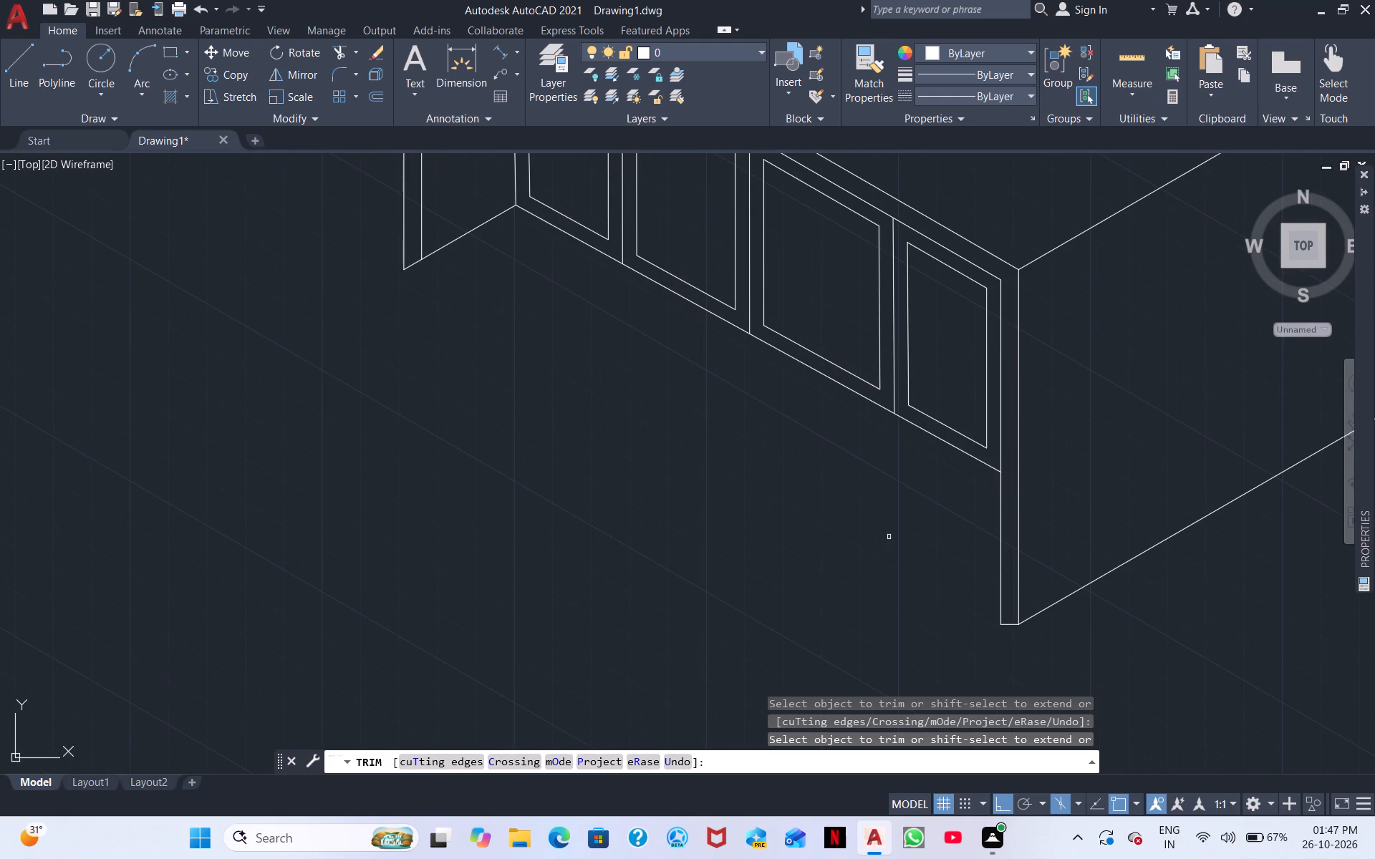
{"action": "scroll", "coordinate": [884, 537], "scroll_direction": "down", "scroll_amount": 3}
{"action": "scroll", "coordinate": [805, 578], "scroll_direction": "up", "scroll_amount": 1}
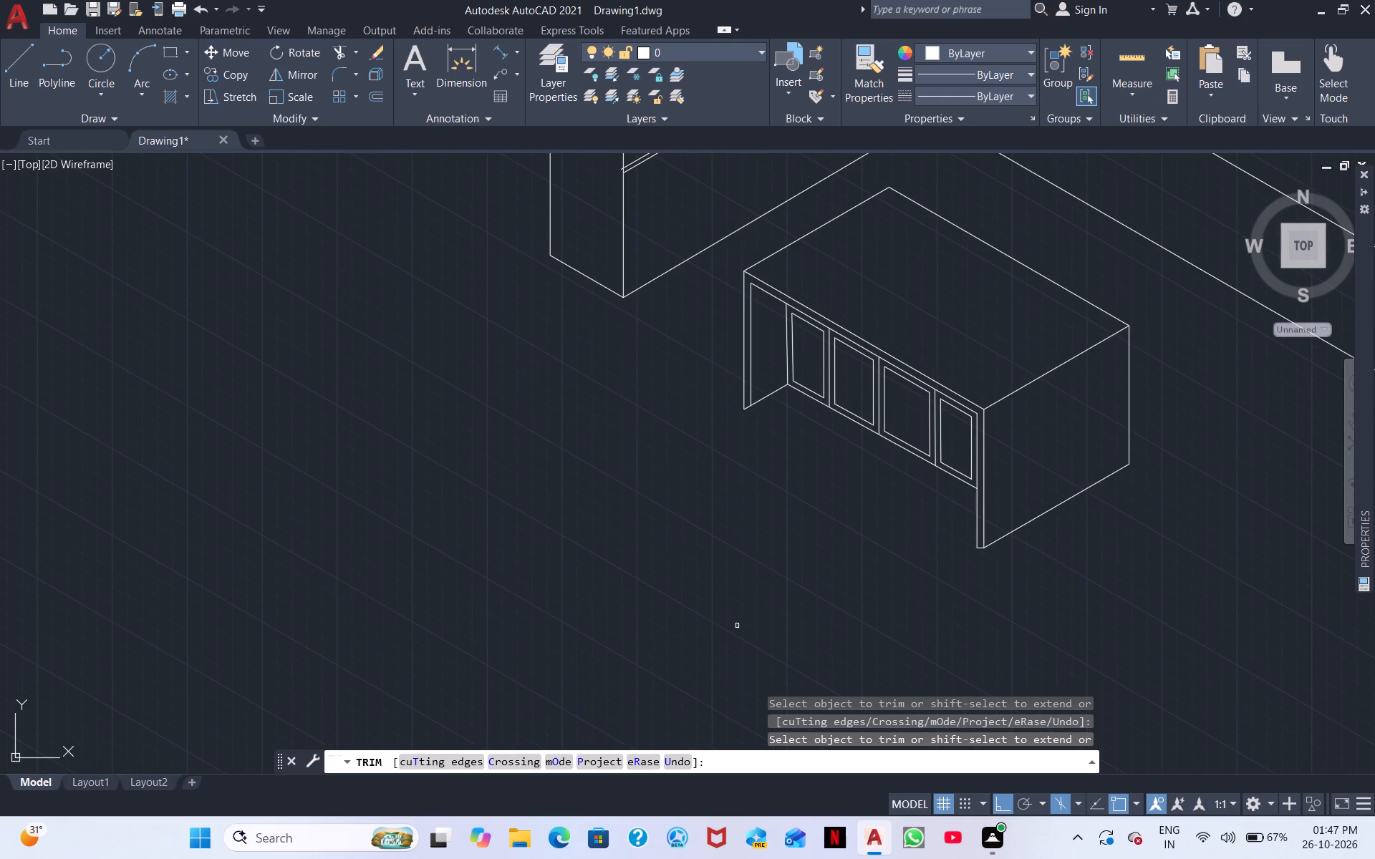
{"action": "right_click", "coordinate": [720, 686]}
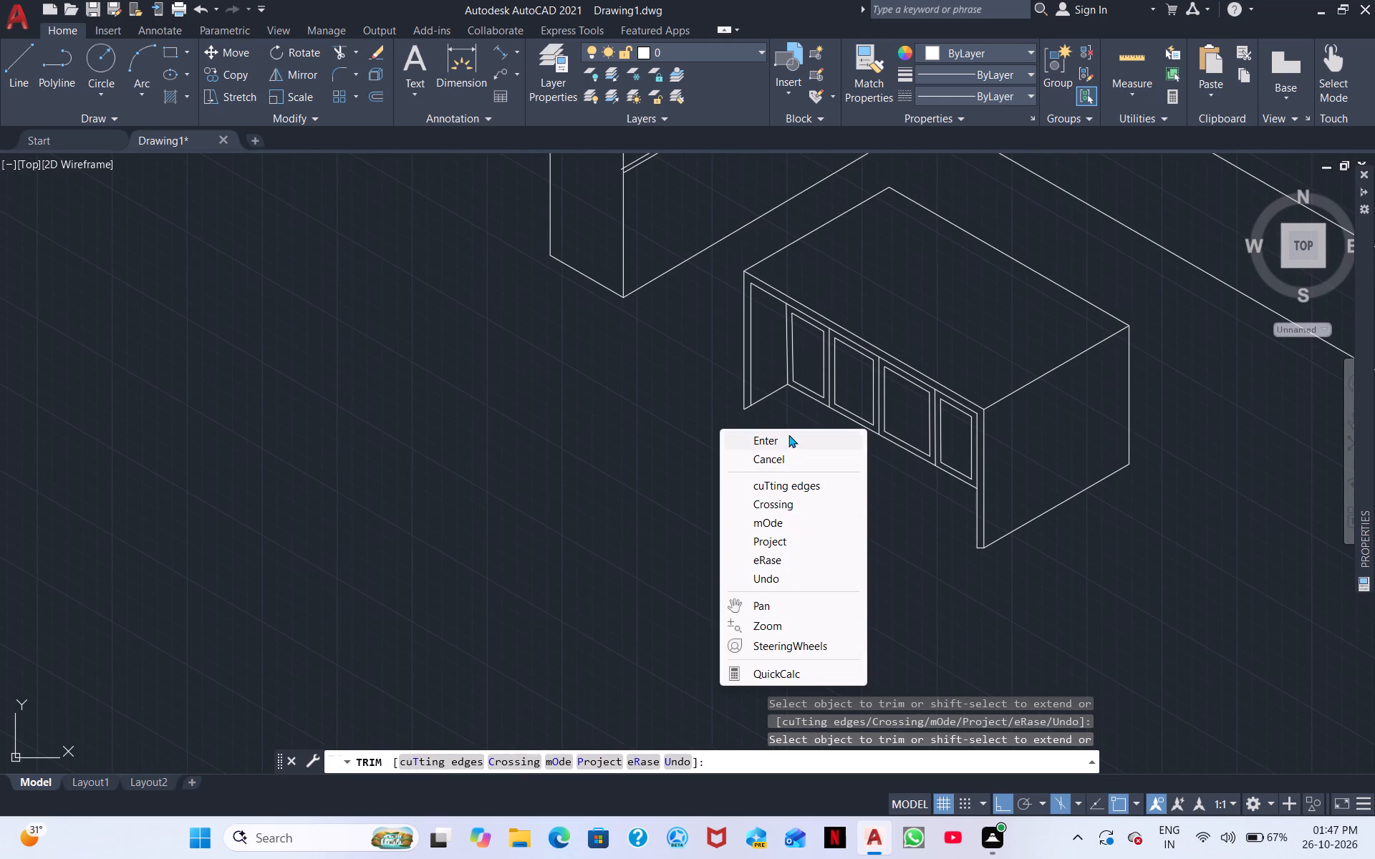
{"action": "left_click", "coordinate": [788, 435]}
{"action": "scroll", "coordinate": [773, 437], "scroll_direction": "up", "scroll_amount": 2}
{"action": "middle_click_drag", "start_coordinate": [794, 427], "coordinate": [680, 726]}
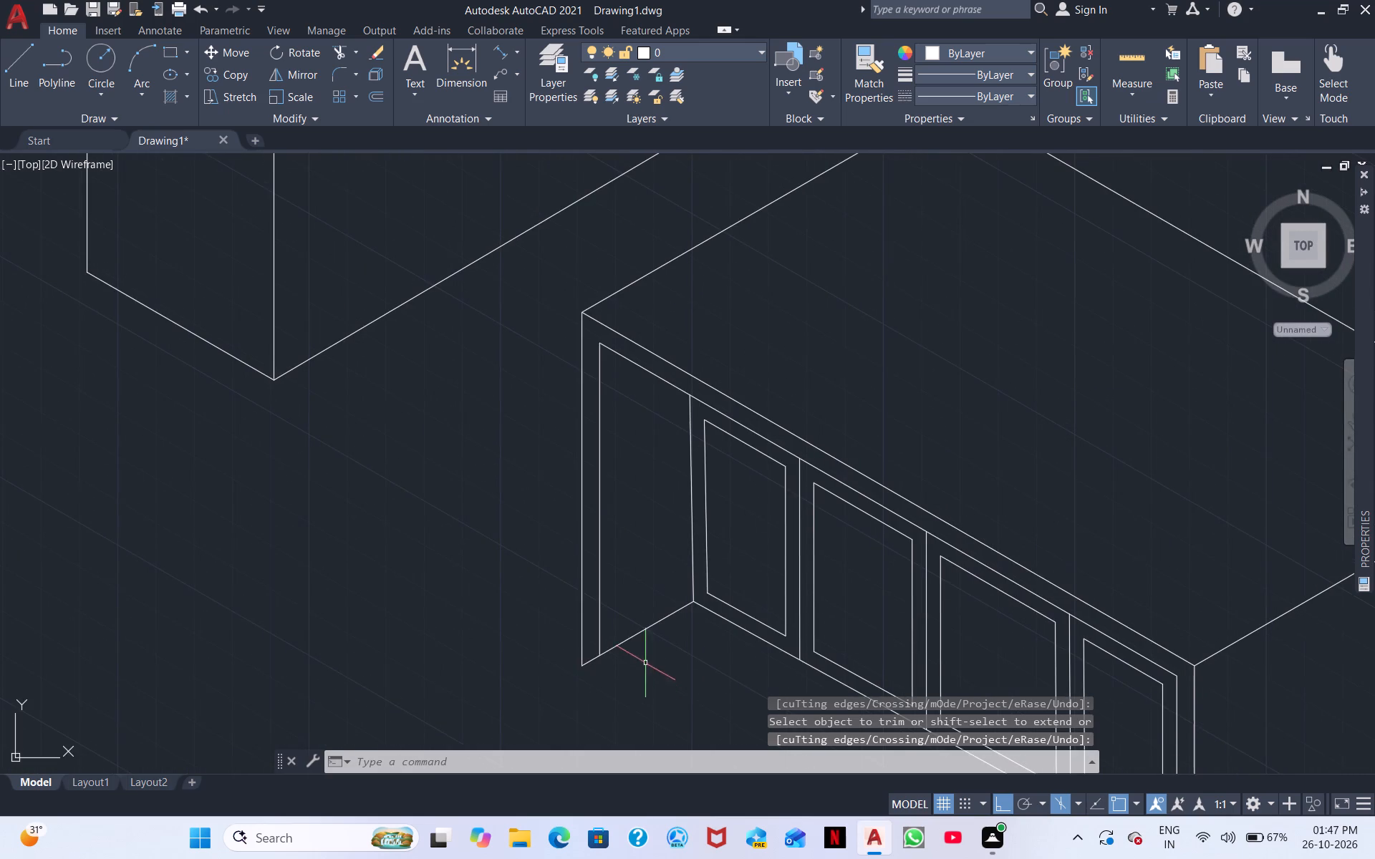
Inspect the trimmed front panels of the table-like block and its place within the whole isometric figure.
{"action": "scroll", "coordinate": [645, 659], "scroll_direction": "down", "scroll_amount": 1}
{"action": "middle_click_drag", "start_coordinate": [980, 563], "coordinate": [805, 332]}
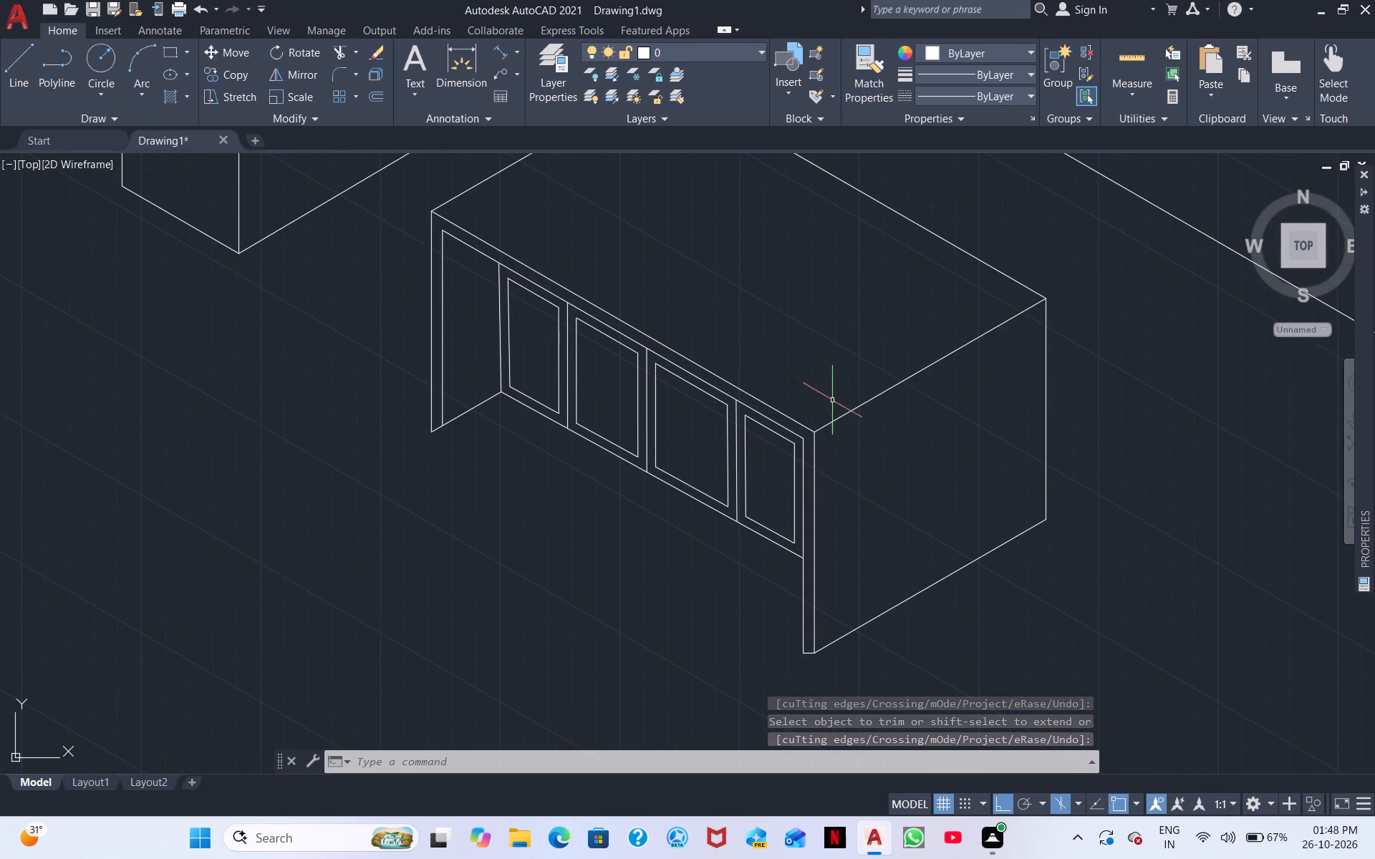
{"action": "scroll", "coordinate": [938, 382], "scroll_direction": "down", "scroll_amount": 2}
{"action": "scroll", "coordinate": [891, 420], "scroll_direction": "up", "scroll_amount": 1}
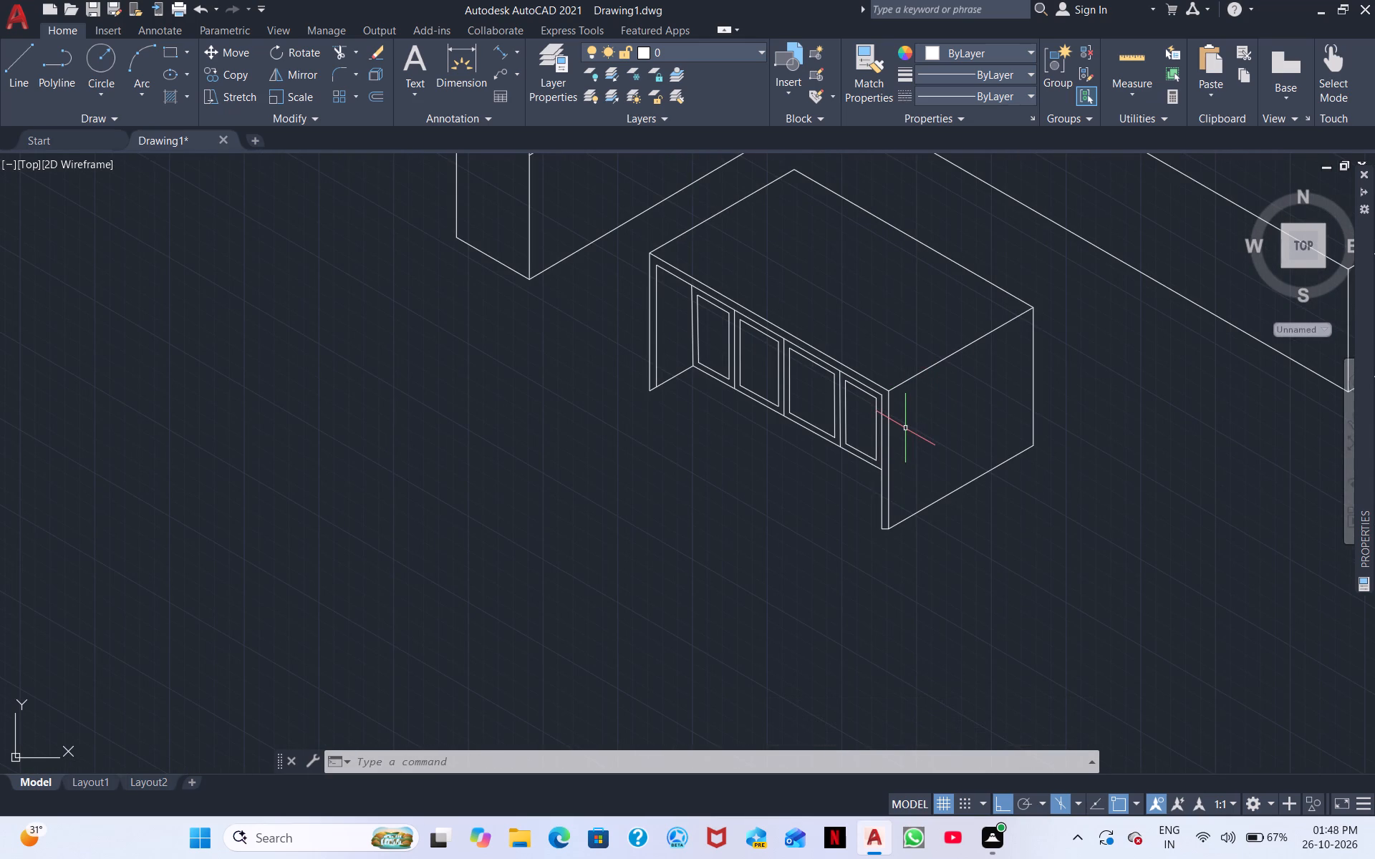
{"action": "scroll", "coordinate": [906, 436], "scroll_direction": "down", "scroll_amount": 2}
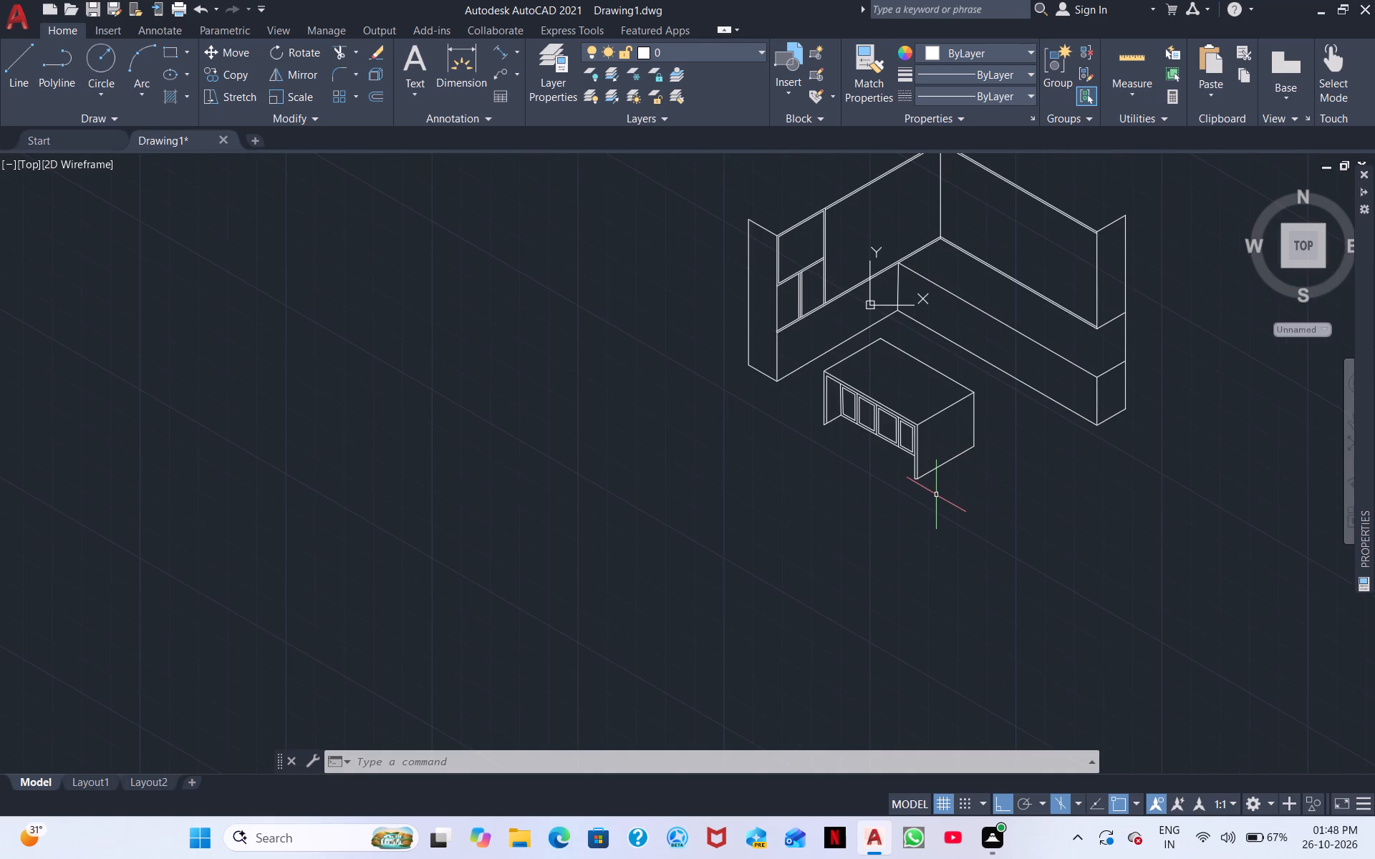
{"action": "scroll", "coordinate": [894, 427], "scroll_direction": "up", "scroll_amount": 2}
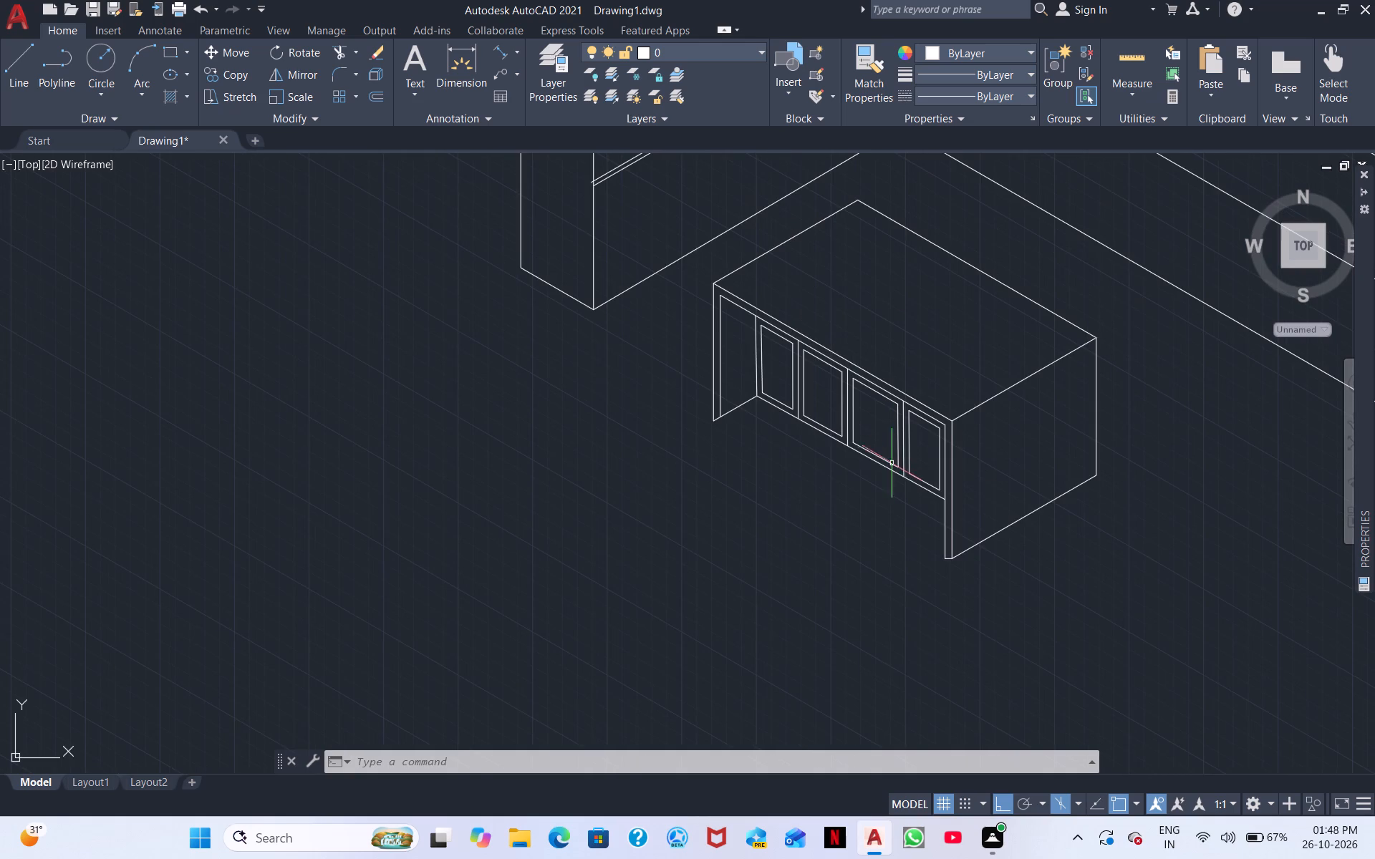
{"action": "scroll", "coordinate": [892, 466], "scroll_direction": "up", "scroll_amount": 1}
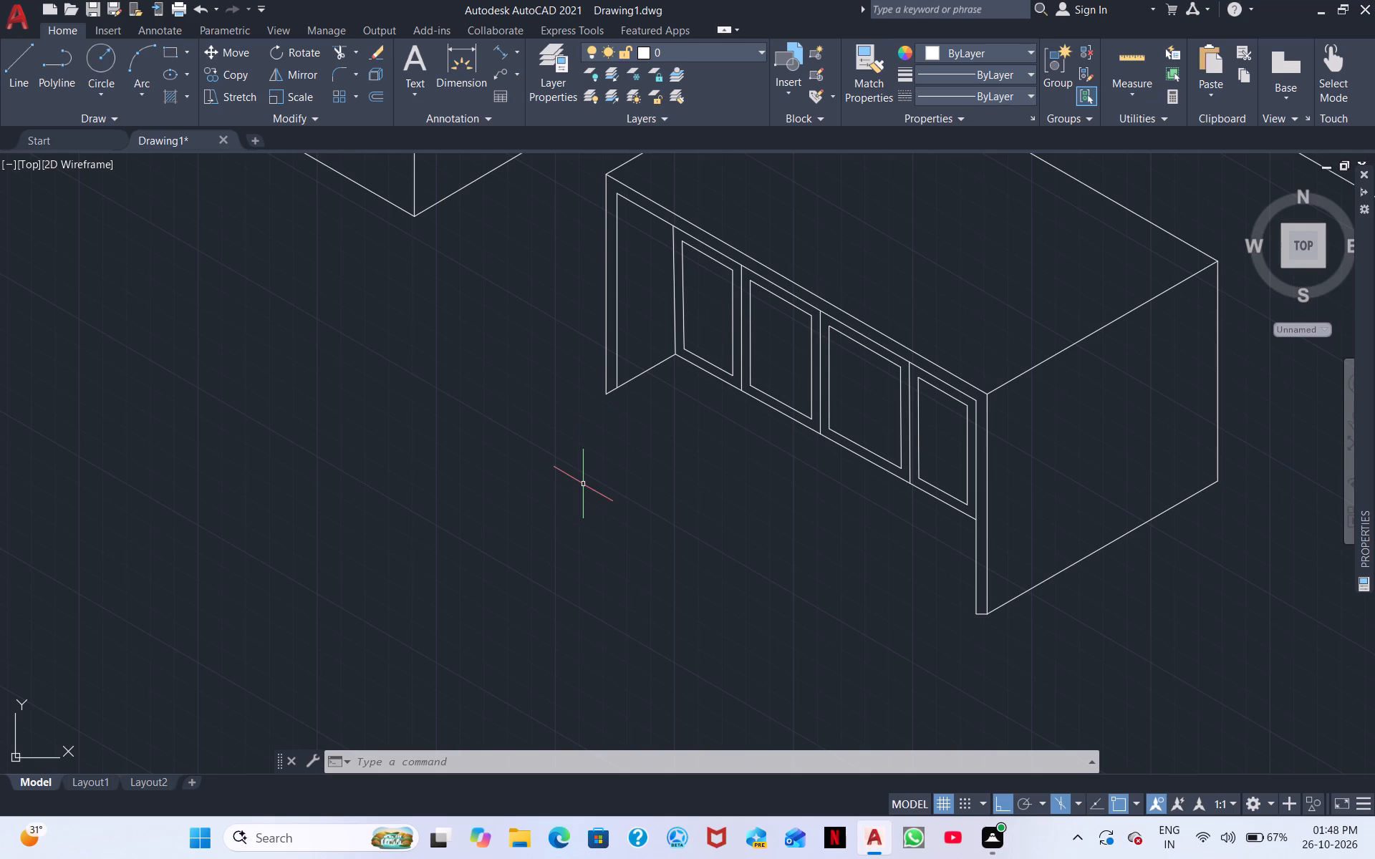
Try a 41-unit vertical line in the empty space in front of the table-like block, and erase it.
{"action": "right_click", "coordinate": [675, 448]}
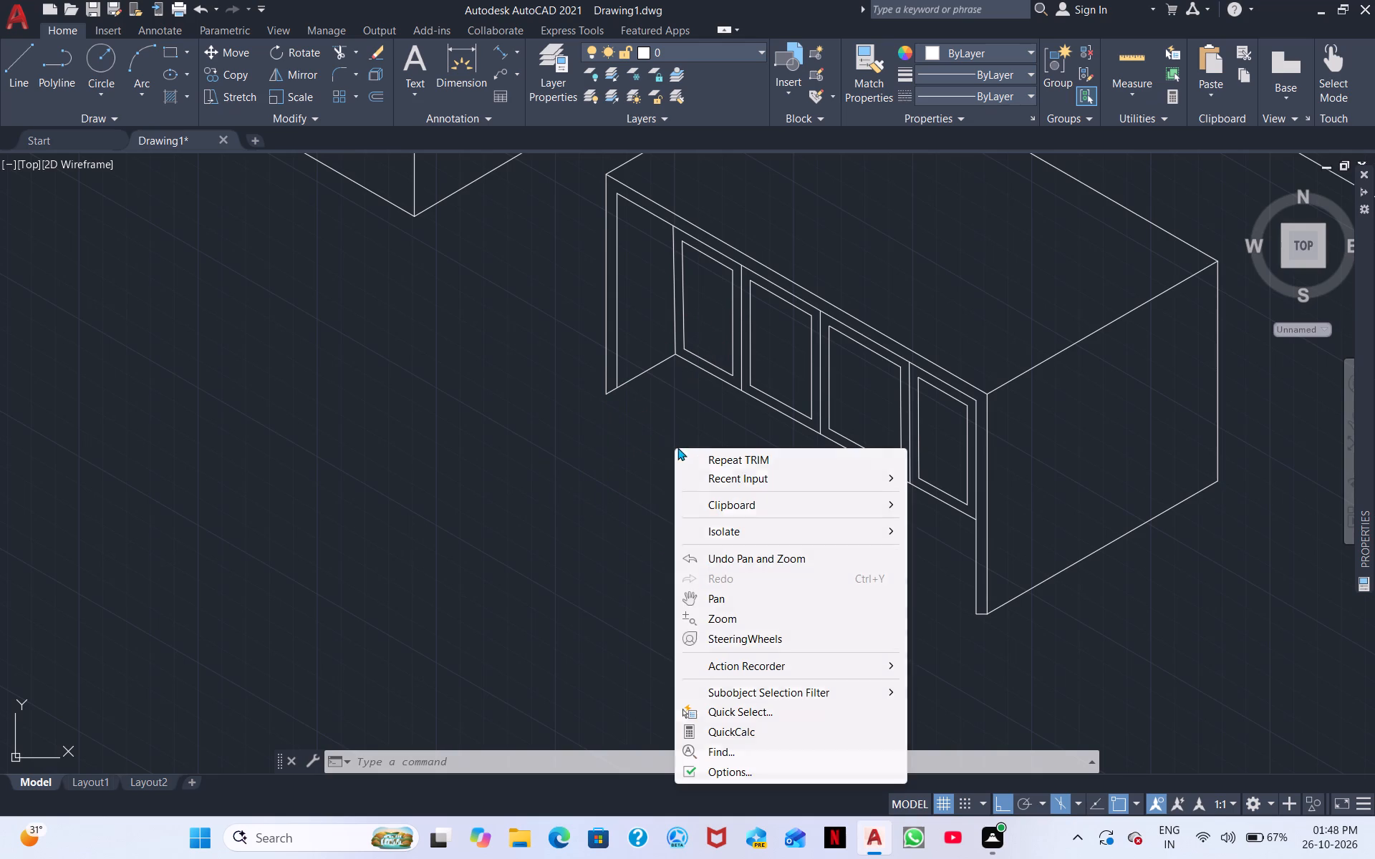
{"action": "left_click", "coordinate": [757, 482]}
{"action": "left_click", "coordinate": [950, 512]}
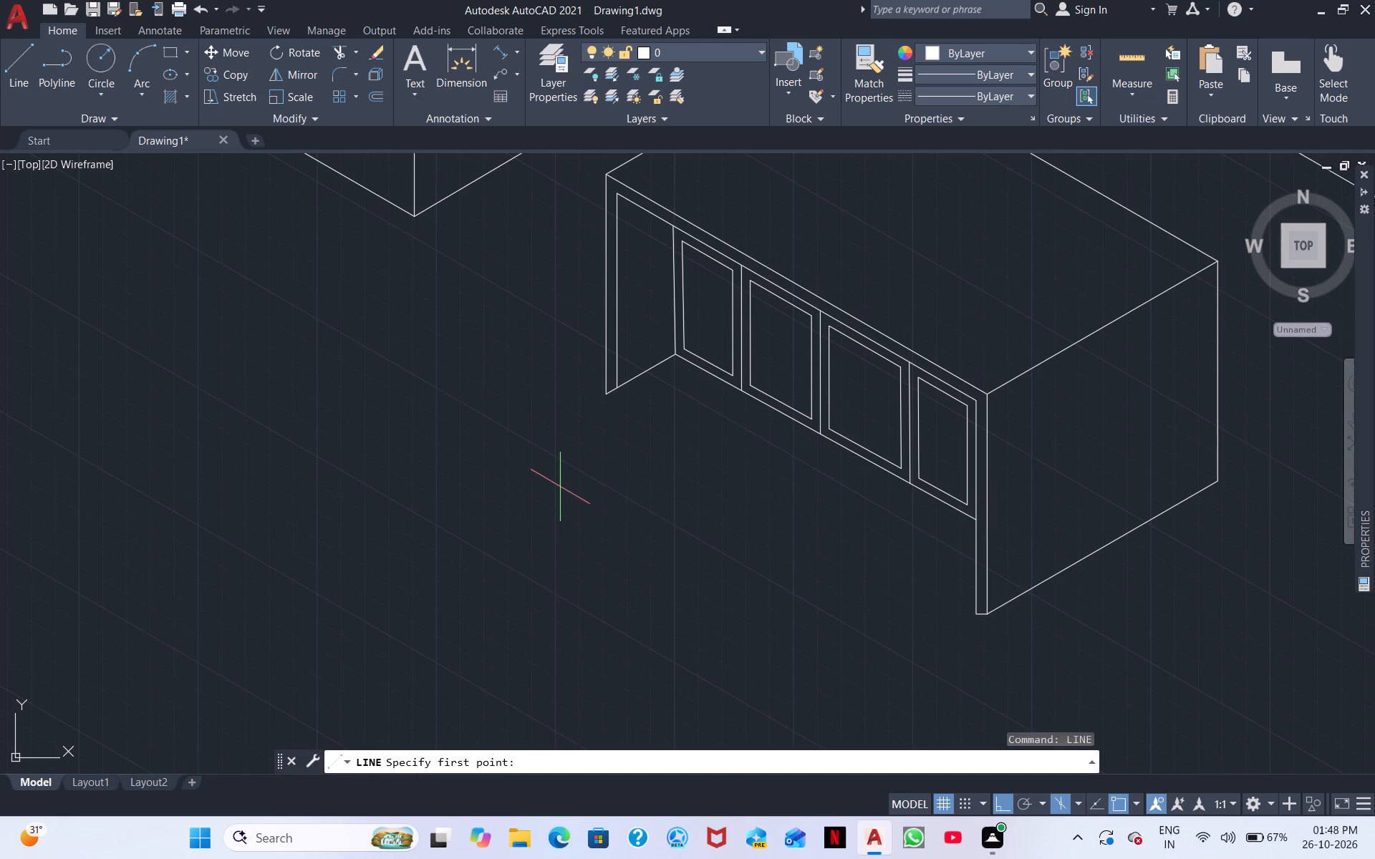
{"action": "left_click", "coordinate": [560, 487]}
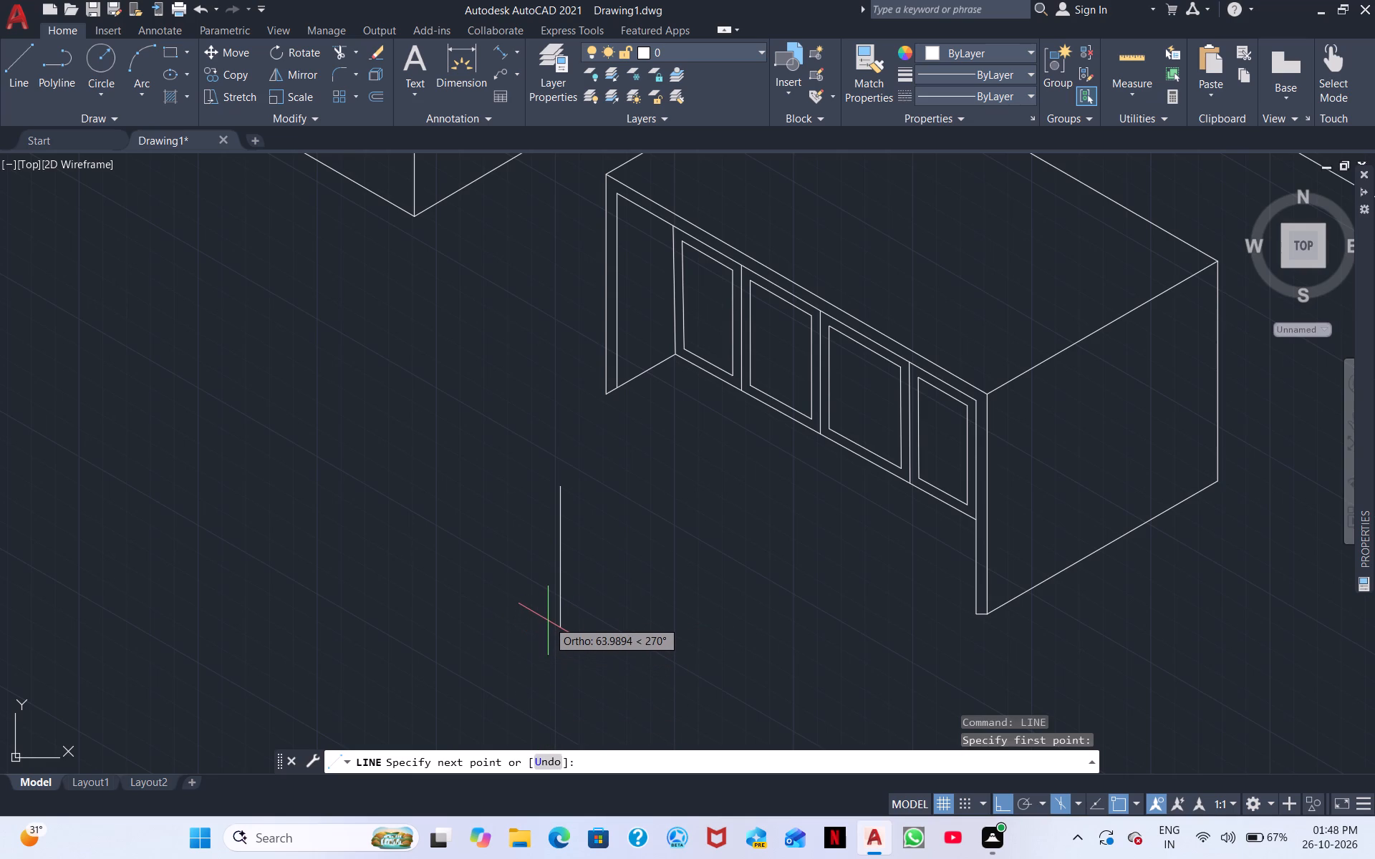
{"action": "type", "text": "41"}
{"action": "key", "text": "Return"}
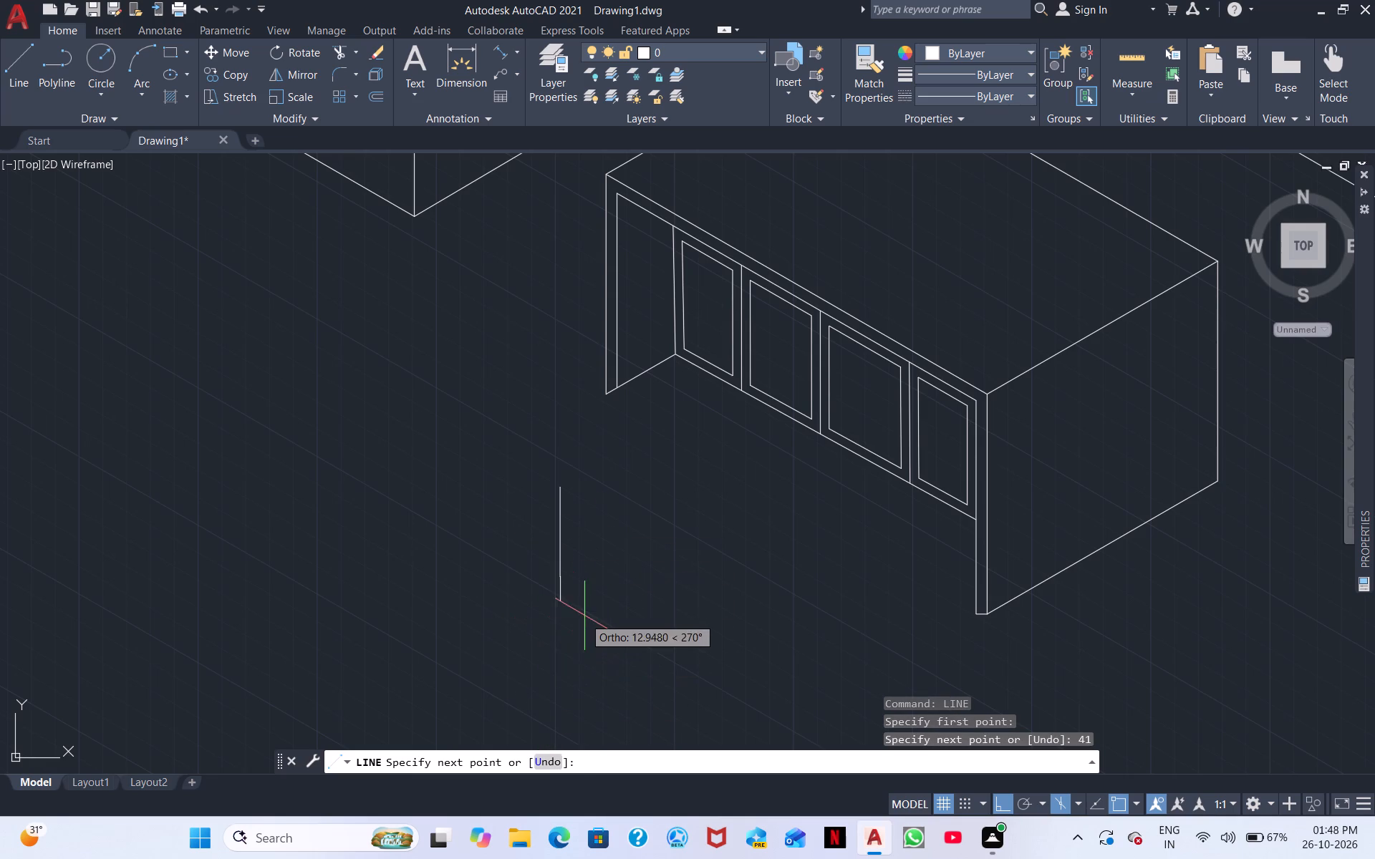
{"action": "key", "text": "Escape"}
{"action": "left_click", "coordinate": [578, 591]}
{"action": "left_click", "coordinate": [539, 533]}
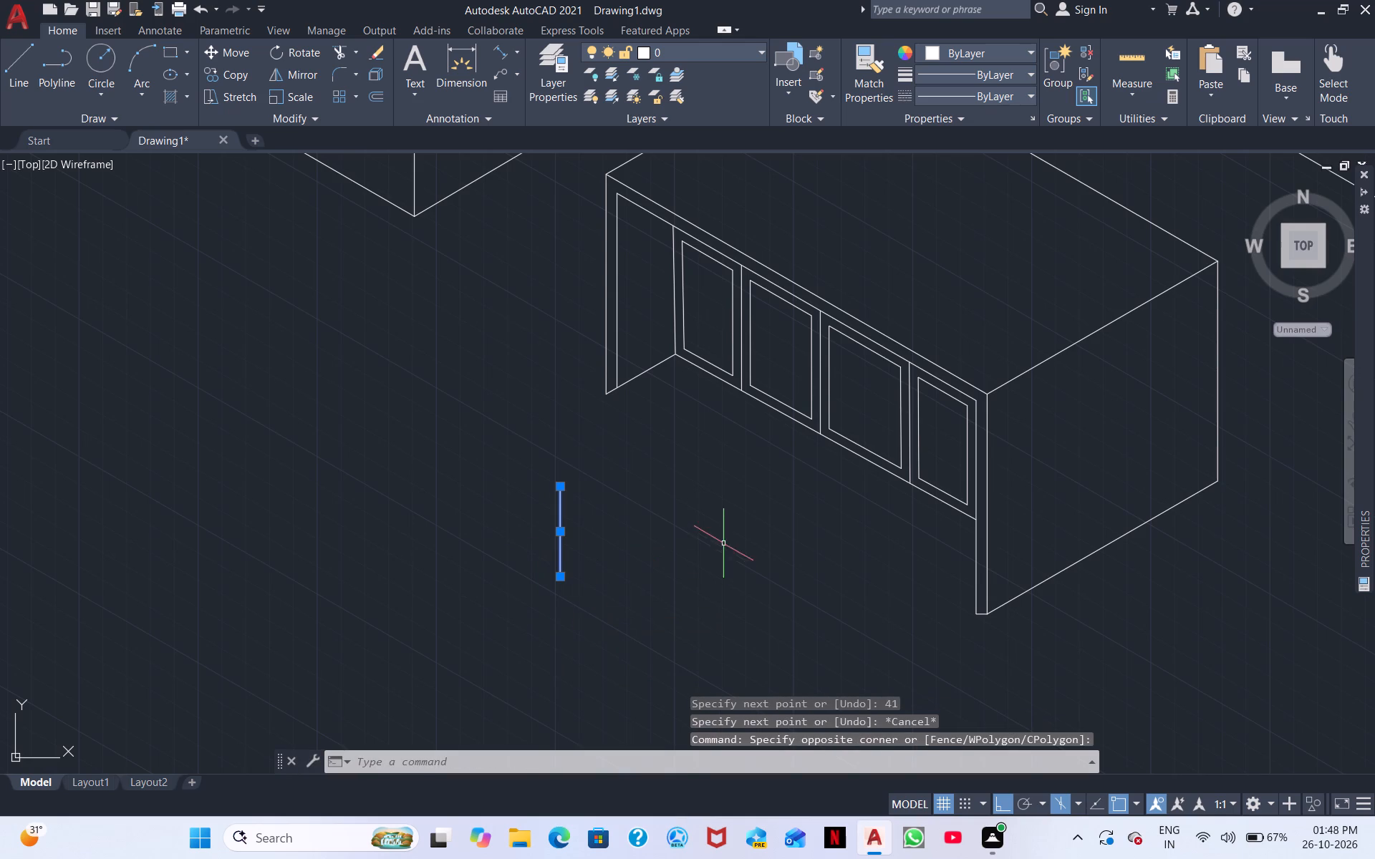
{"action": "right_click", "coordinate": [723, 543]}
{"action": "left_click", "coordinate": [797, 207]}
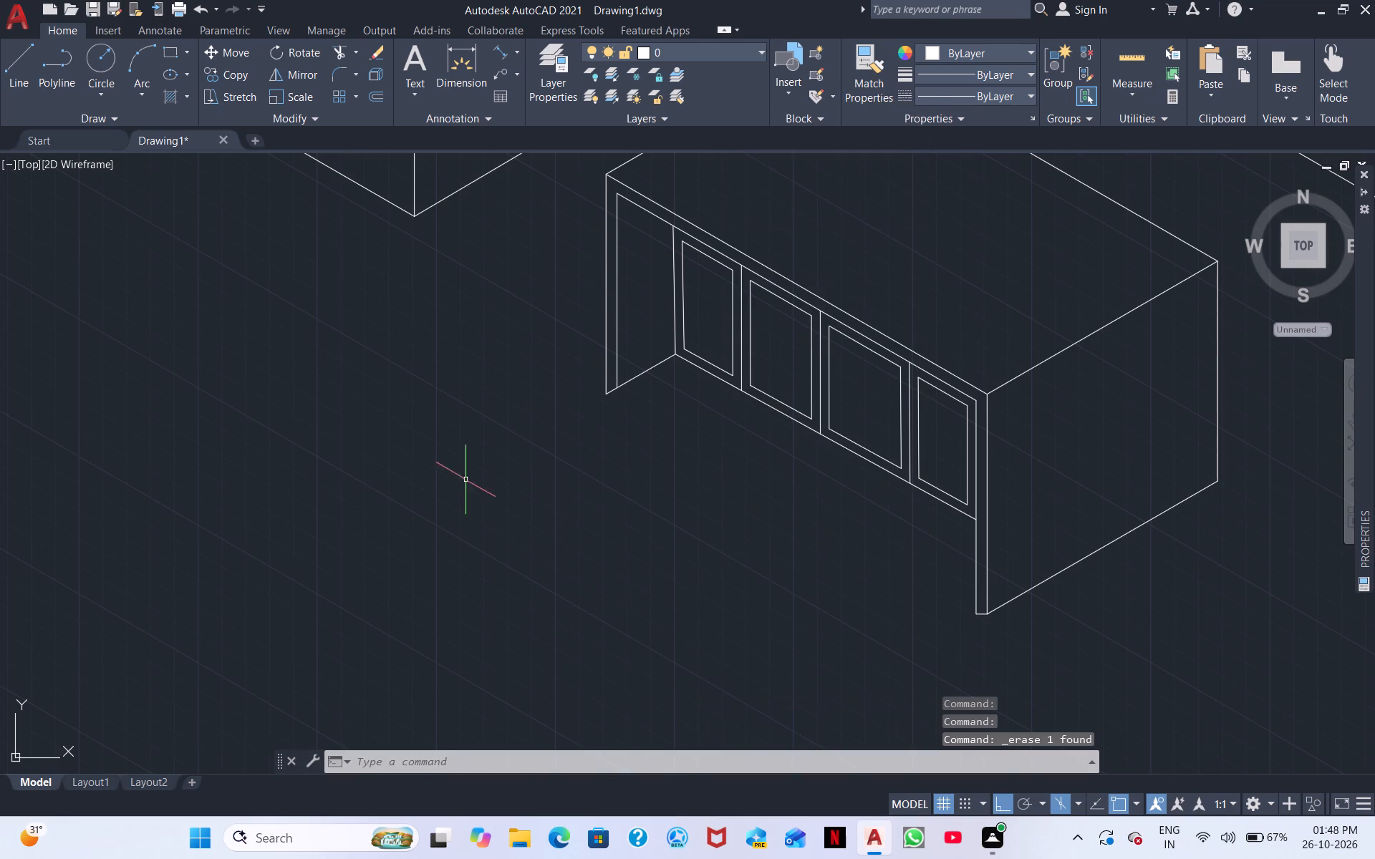
Draw a narrow isometric leg outline, 80 high and 5 wide along the 30° axis, in the space in front of the table-like block.
{"action": "right_click", "coordinate": [513, 544]}
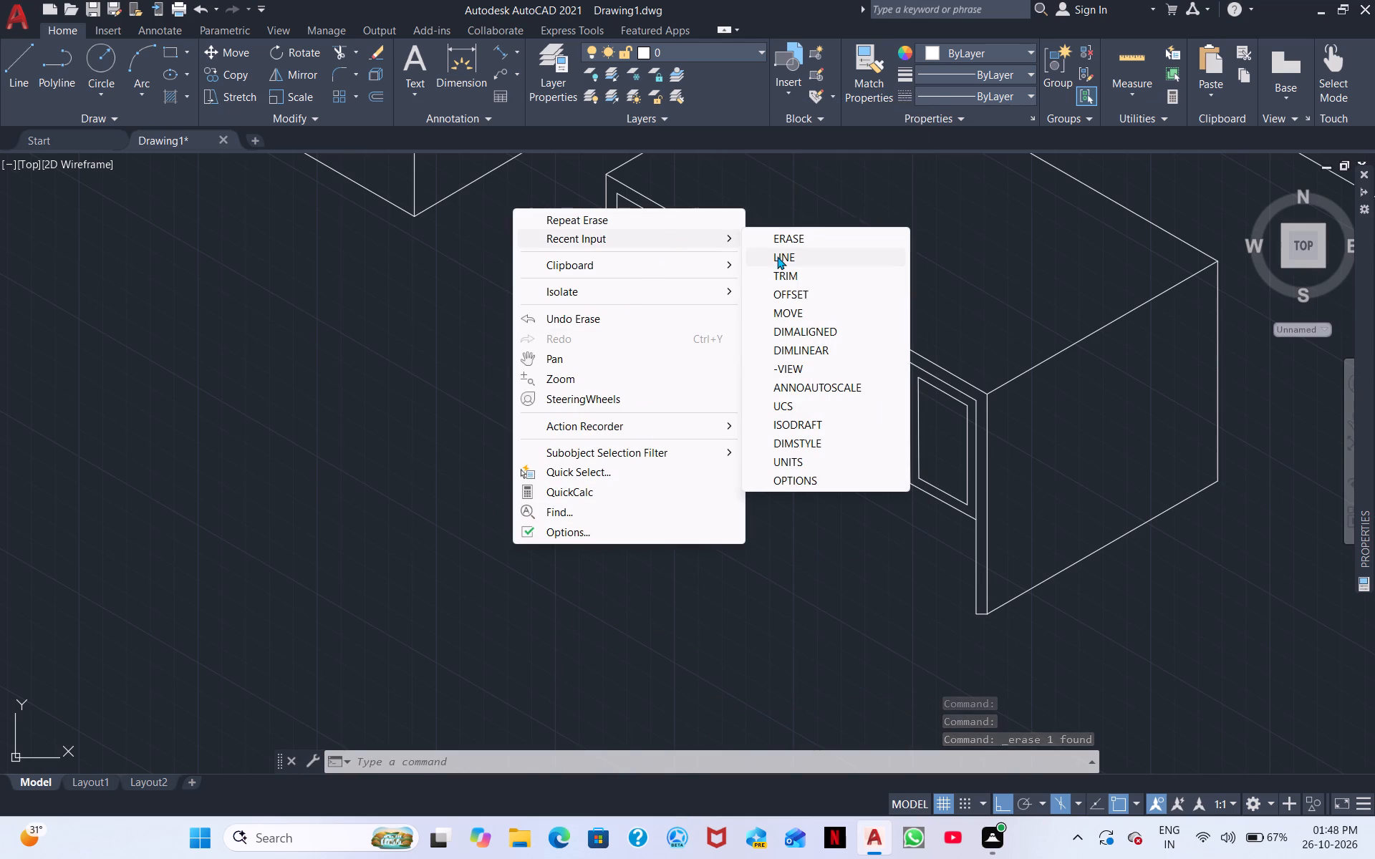
{"action": "left_click", "coordinate": [777, 256]}
{"action": "left_click", "coordinate": [582, 468]}
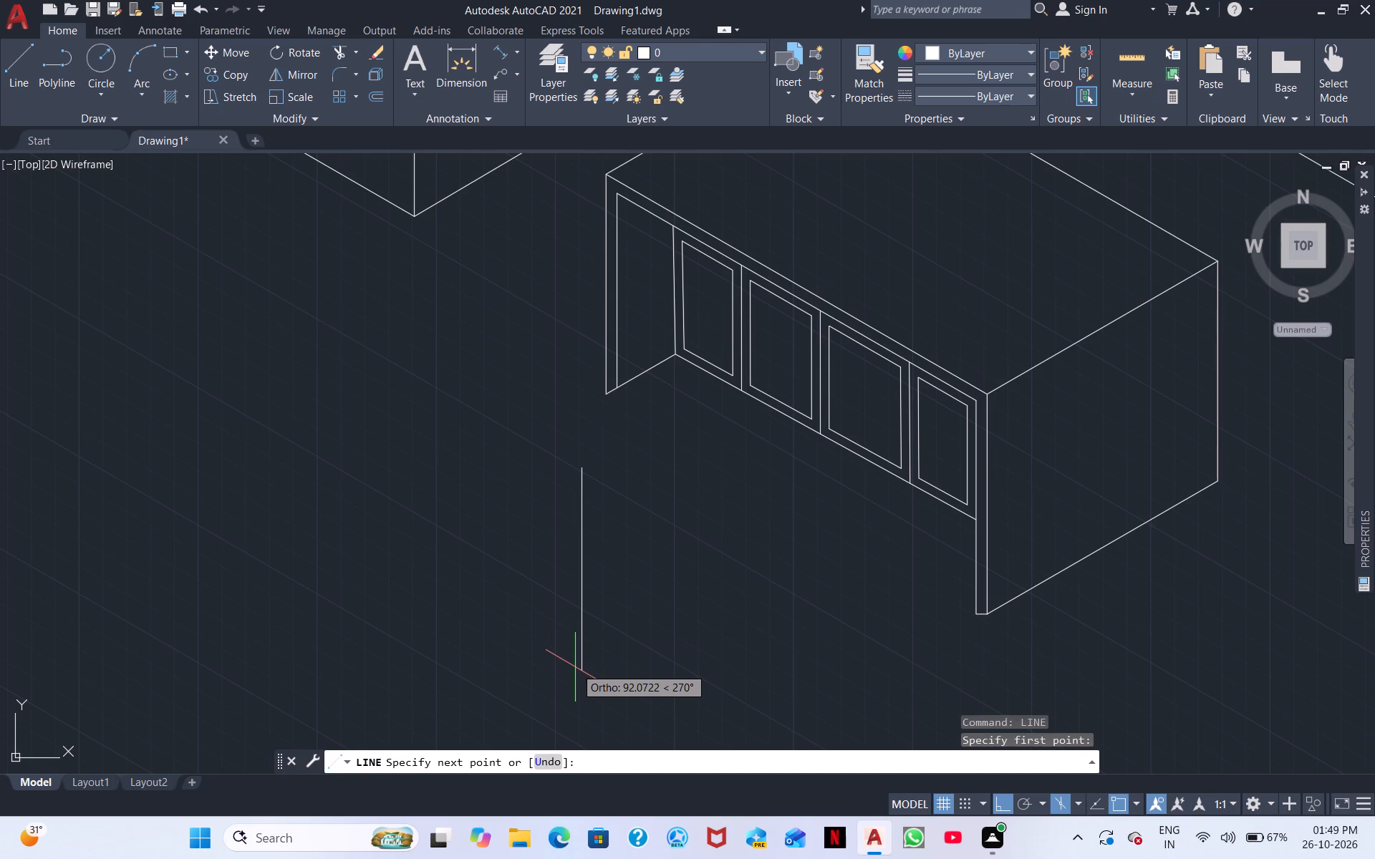
{"action": "type", "text": "80"}
{"action": "key", "text": "Return"}
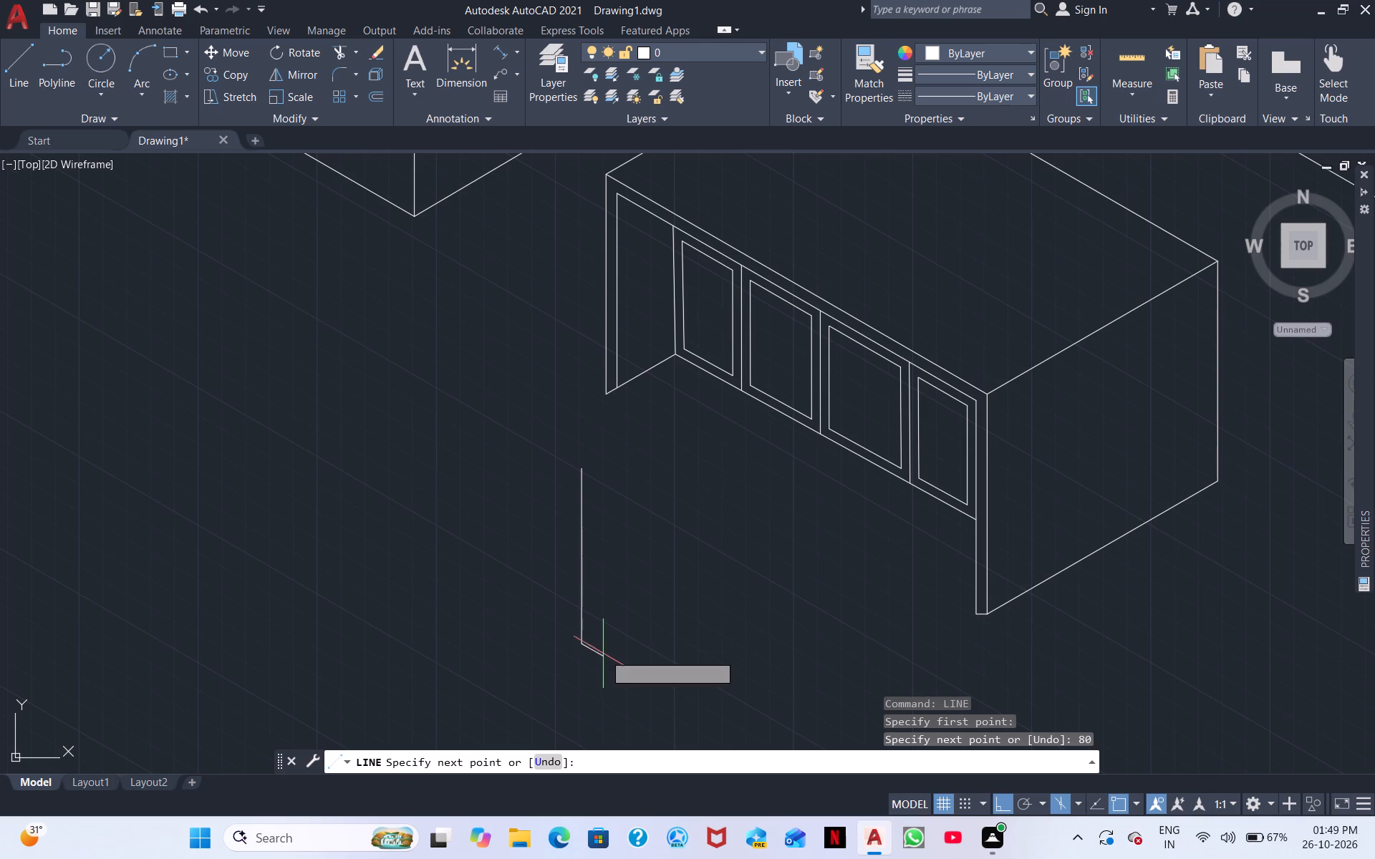
{"action": "key", "text": "F5"}
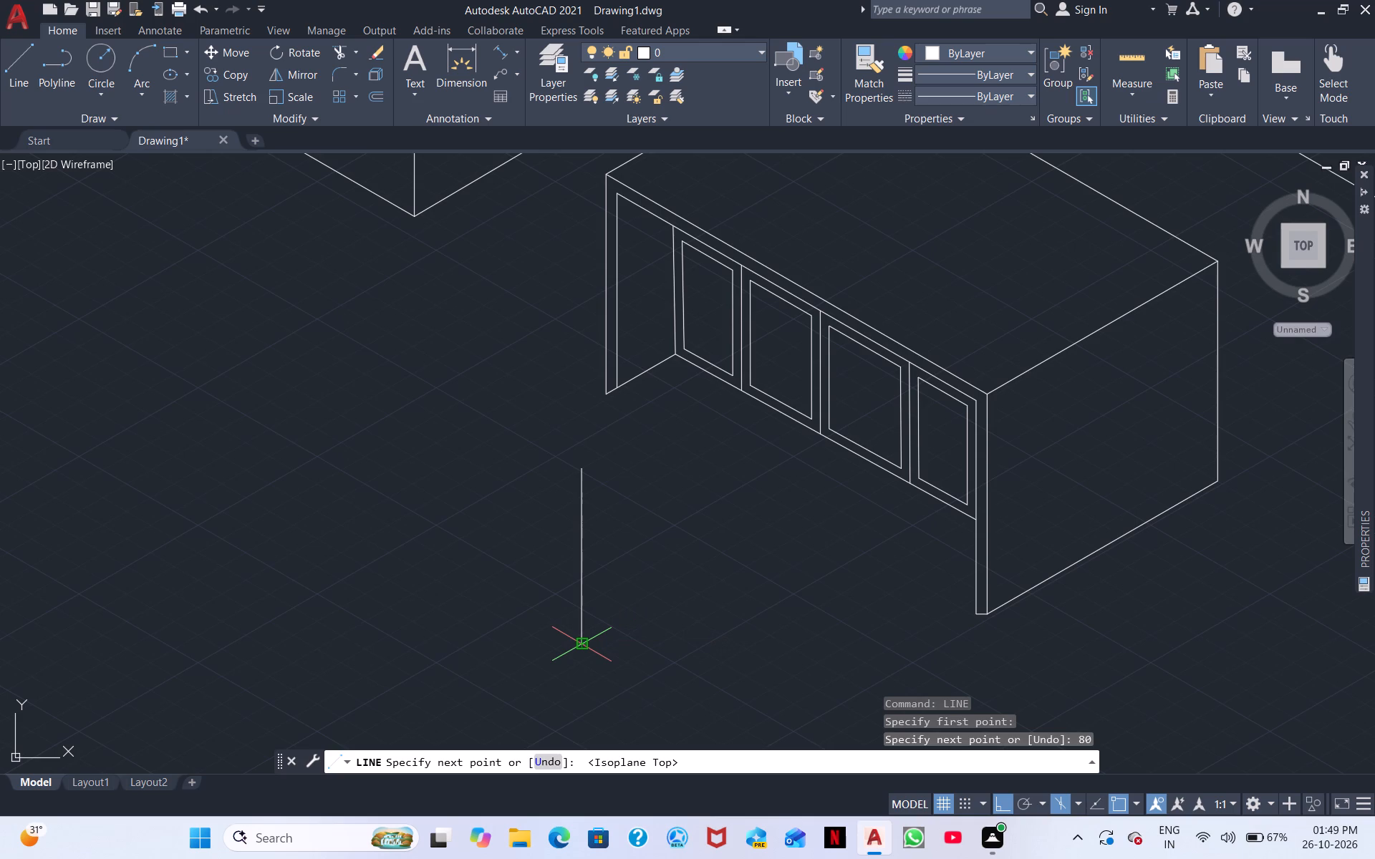
{"action": "key", "text": "5"}
{"action": "key", "text": "Return"}
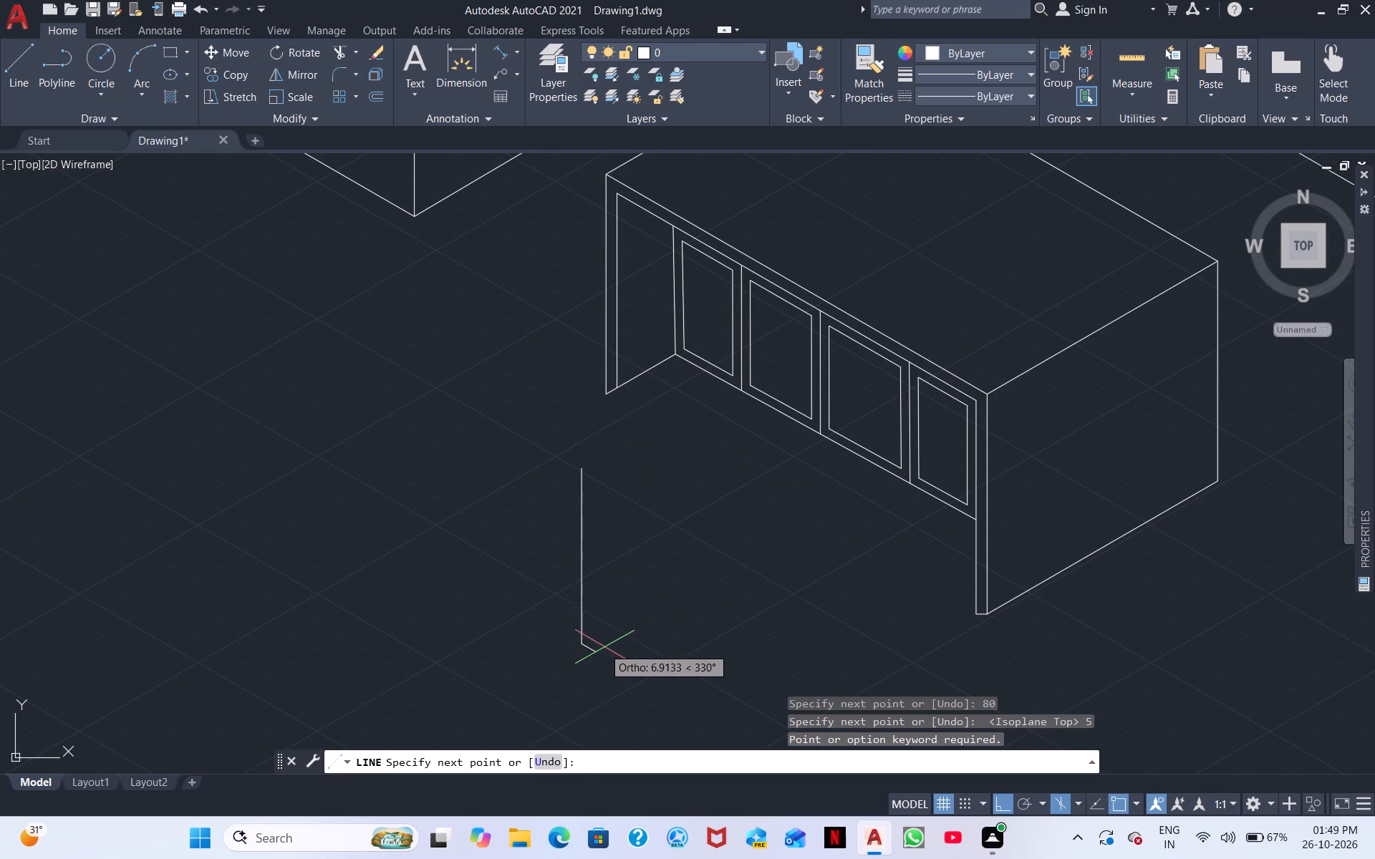
{"action": "key", "text": "5"}
{"action": "key", "text": "Return"}
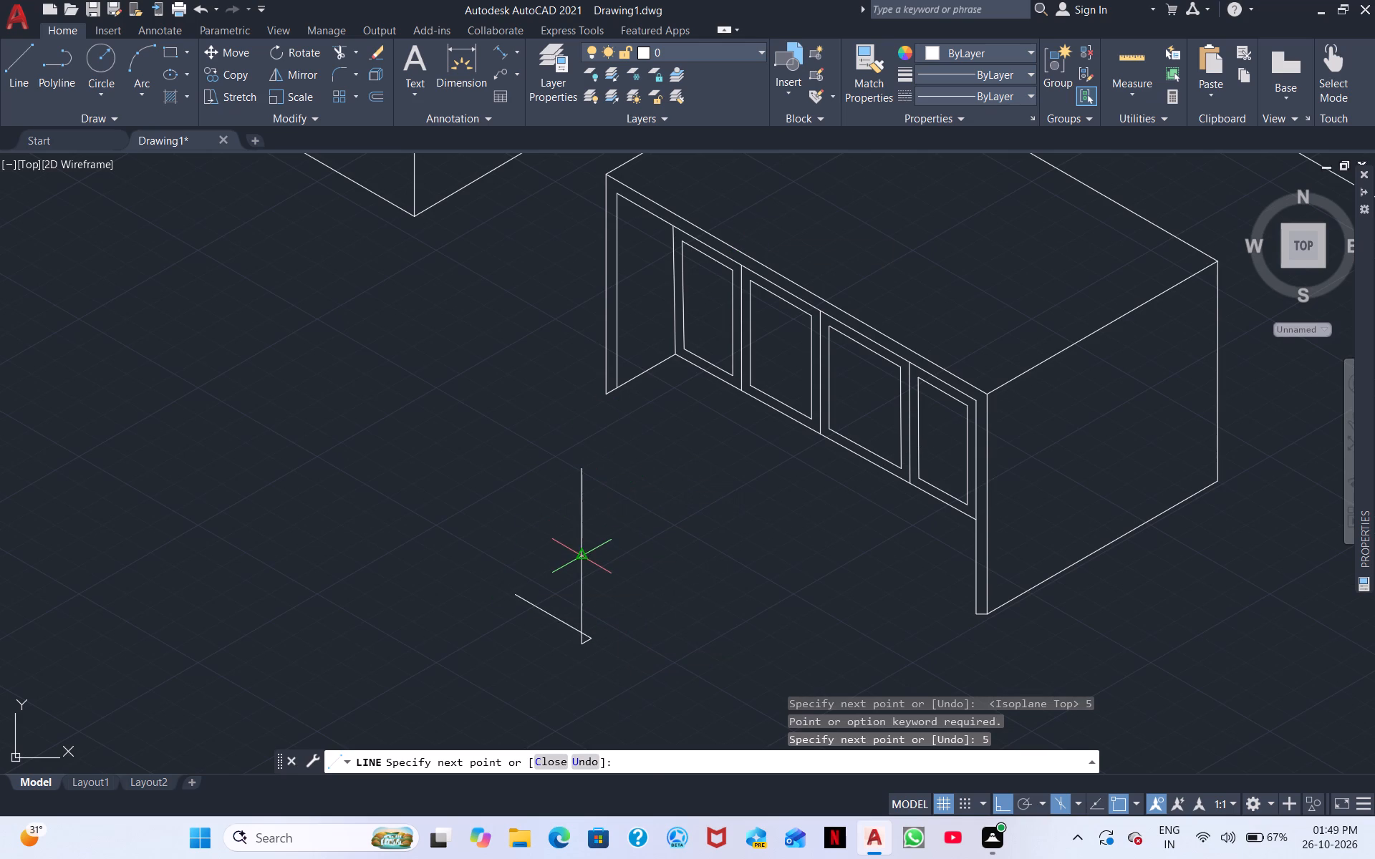
{"action": "key", "text": "F5"}
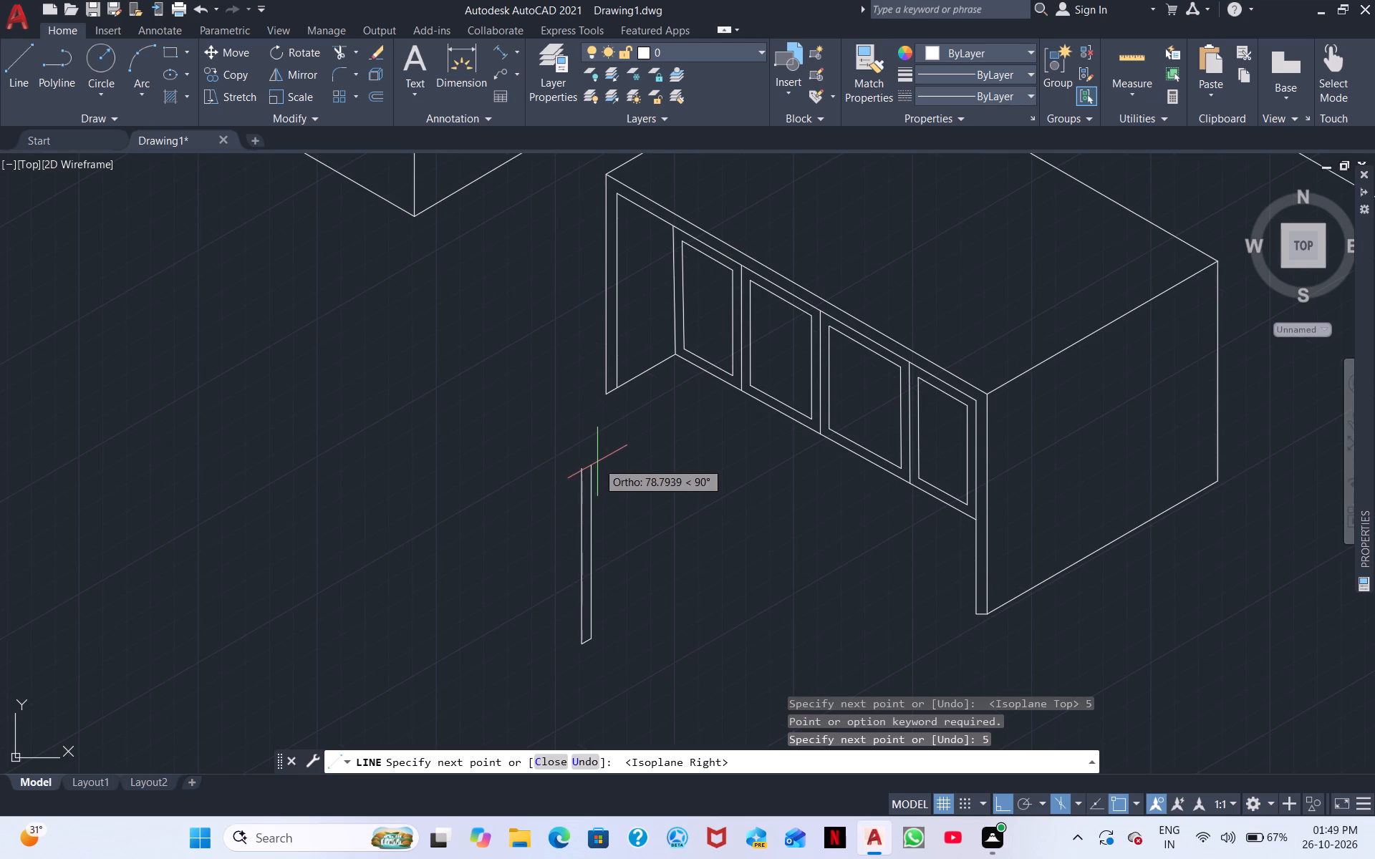
{"action": "scroll", "coordinate": [592, 471], "scroll_direction": "up", "scroll_amount": 4}
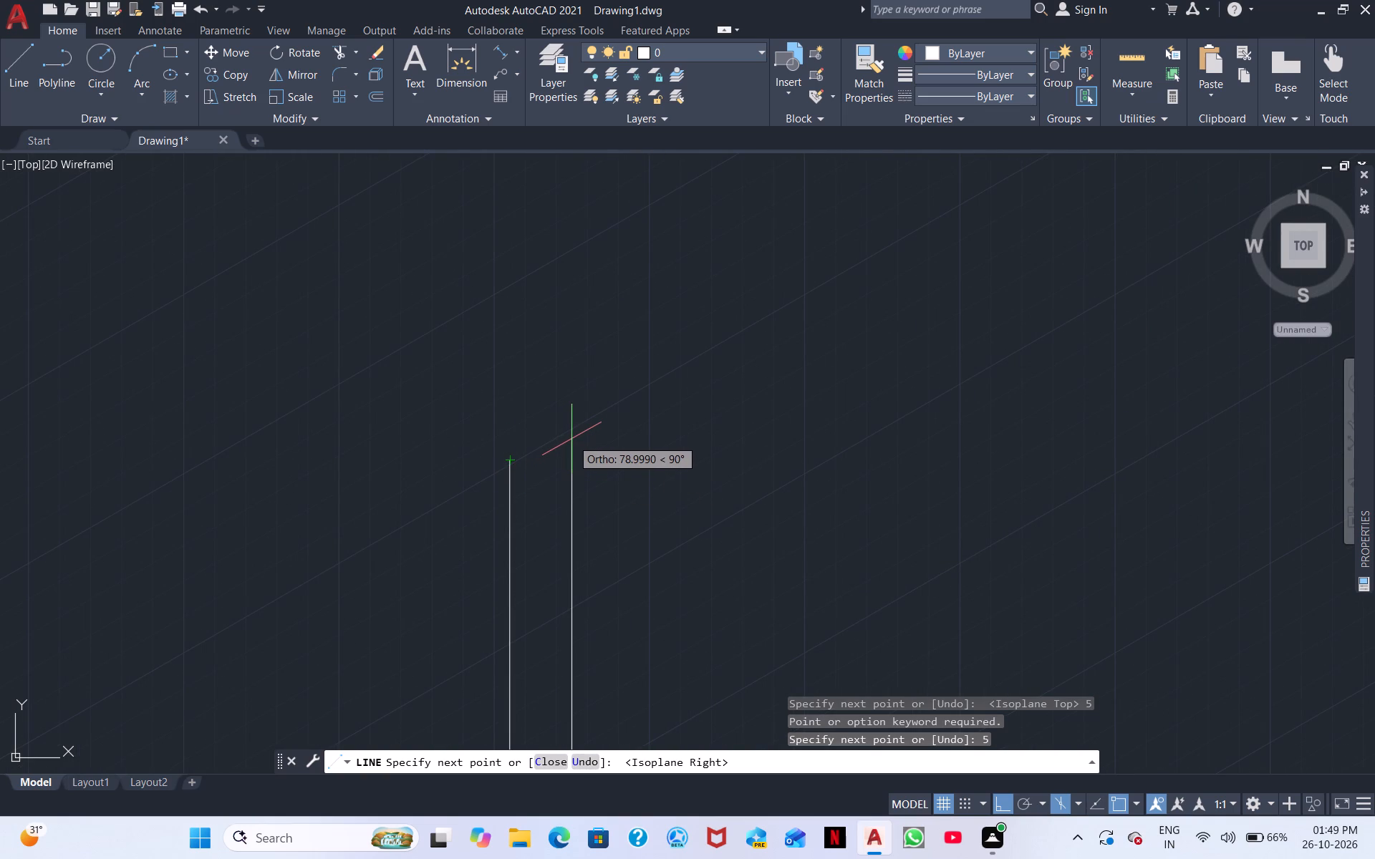
{"action": "type", "text": "80"}
{"action": "key", "text": "Return"}
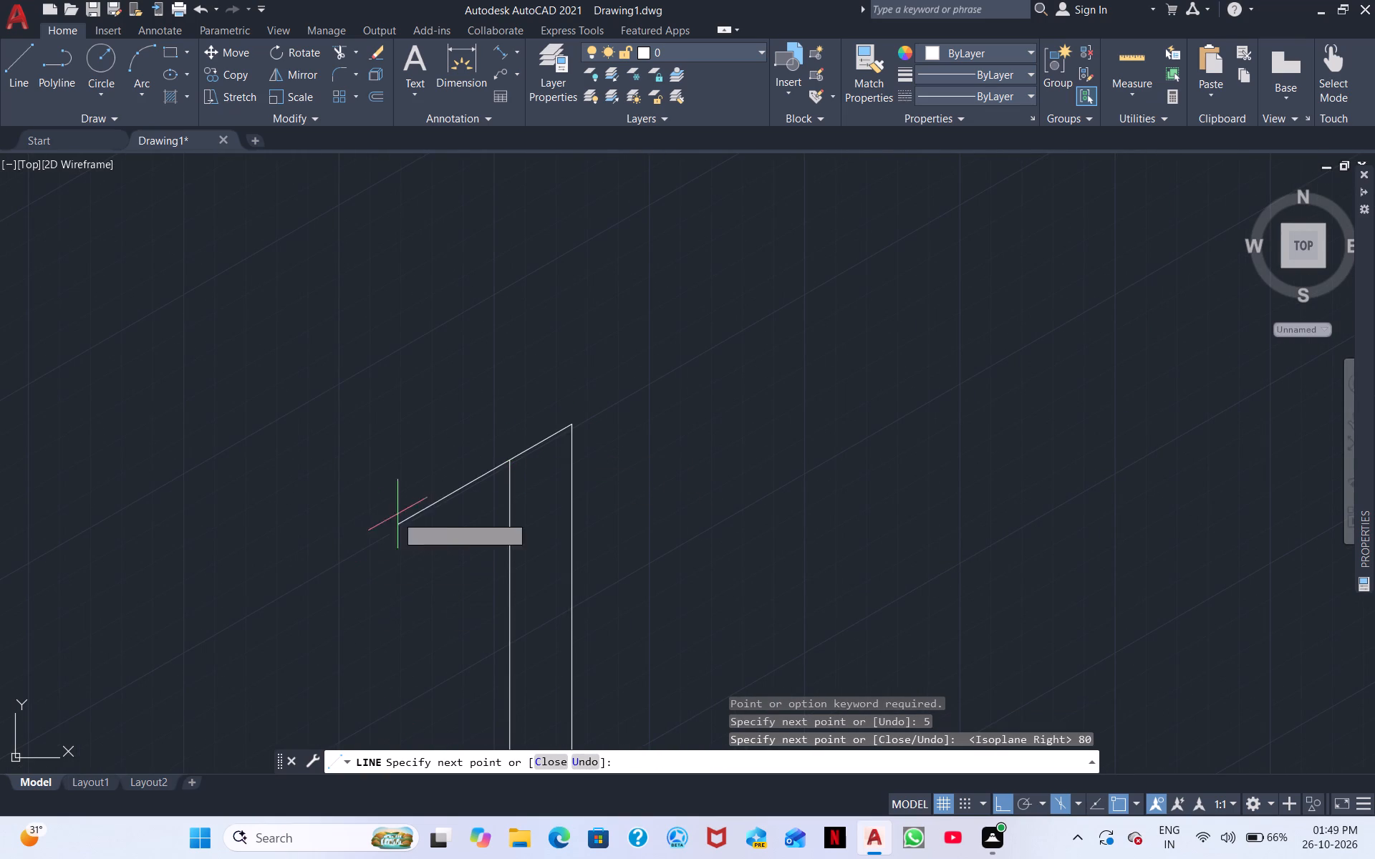
{"action": "left_click", "coordinate": [514, 458]}
{"action": "key", "text": "Escape"}
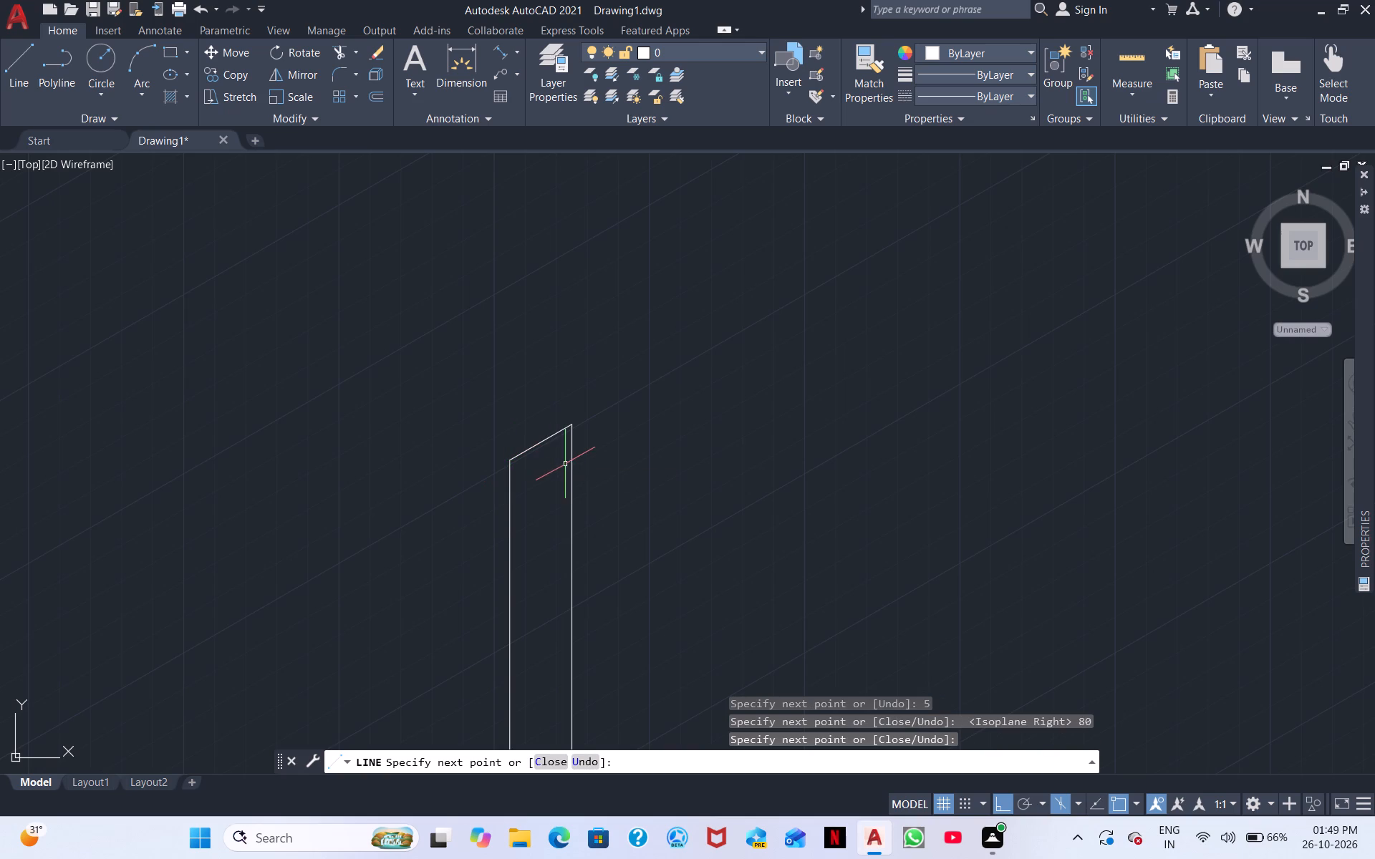
Draw a closed isometric top outline, 50 by 60, starting from the upper outer corner of the new leg.
{"action": "scroll", "coordinate": [710, 429], "scroll_direction": "down", "scroll_amount": 3}
{"action": "middle_click_drag", "start_coordinate": [765, 483], "coordinate": [643, 554]}
{"action": "right_click", "coordinate": [685, 545]}
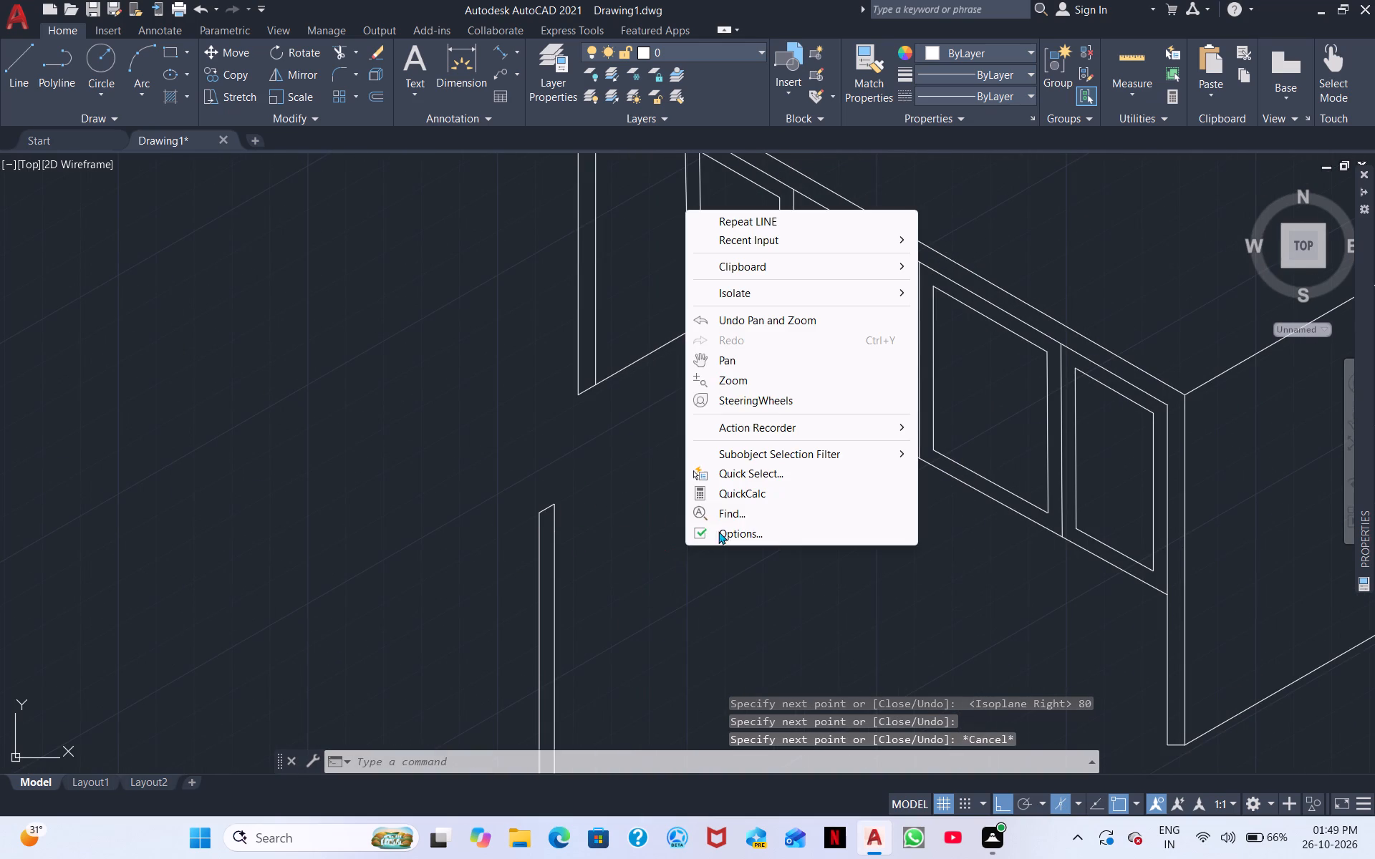
{"action": "left_click", "coordinate": [754, 215]}
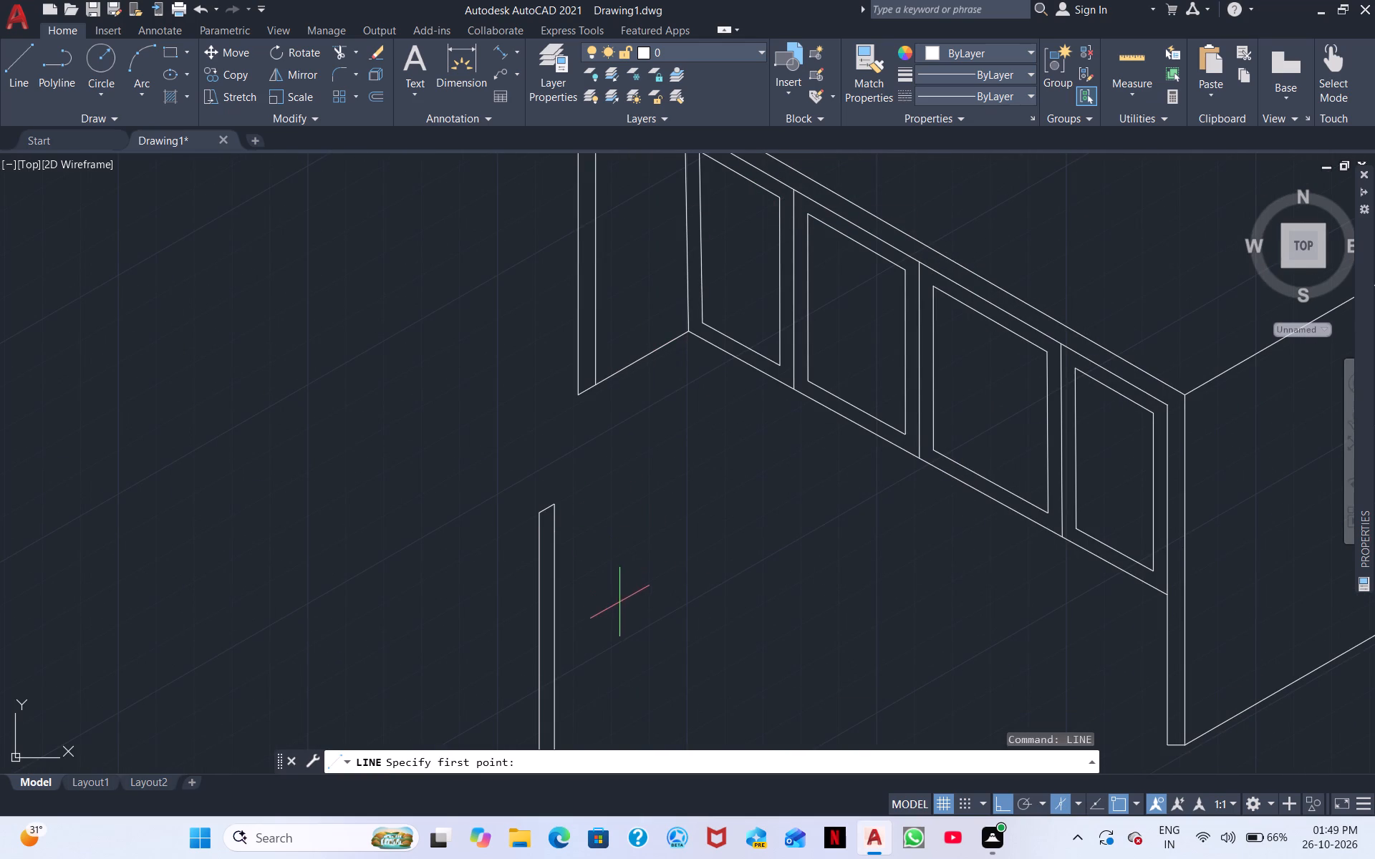
{"action": "left_click", "coordinate": [539, 518]}
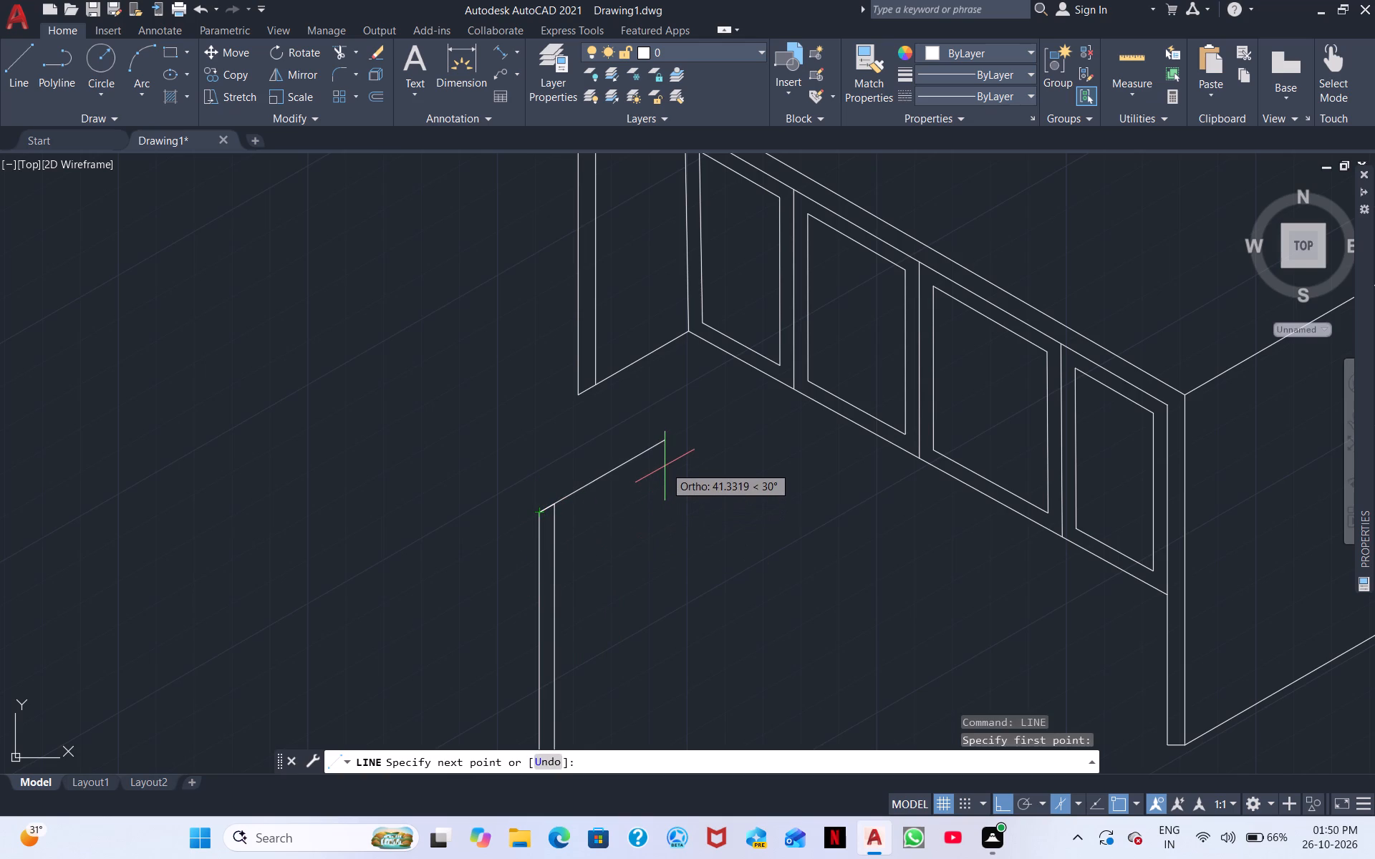
{"action": "type", "text": "50"}
{"action": "key", "text": "Return"}
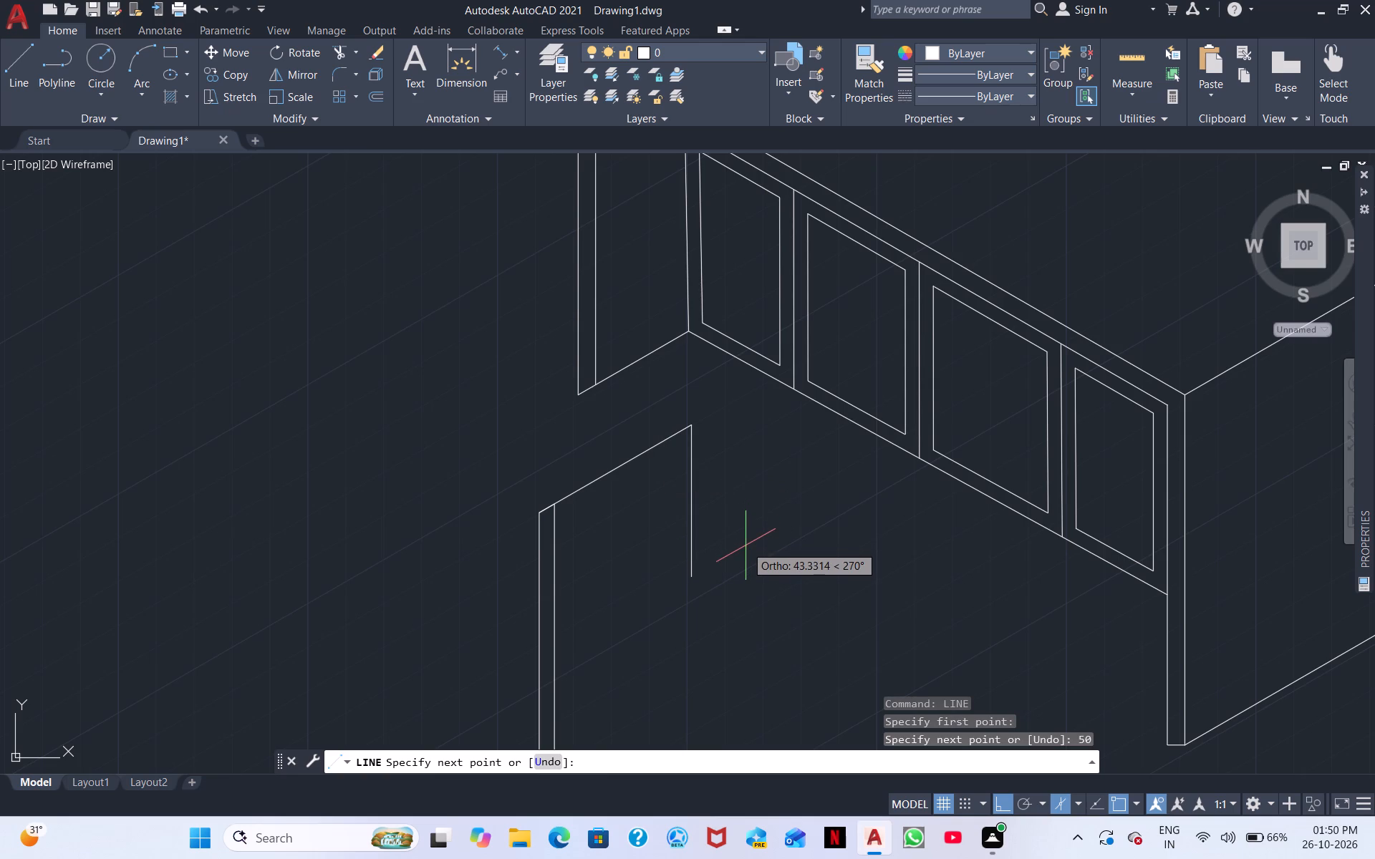
{"action": "key", "text": "F5"}
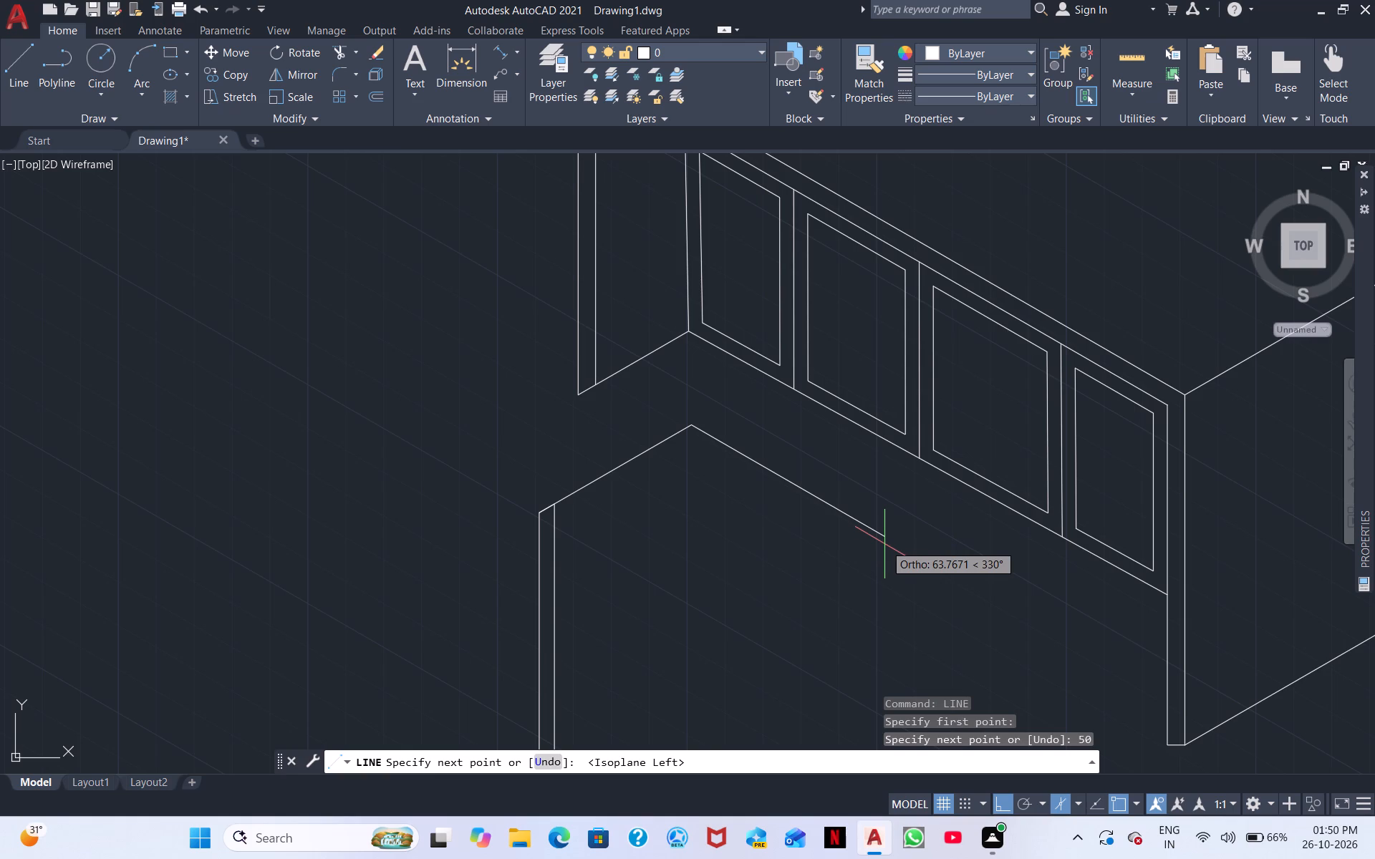
{"action": "type", "text": "60"}
{"action": "key", "text": "Return"}
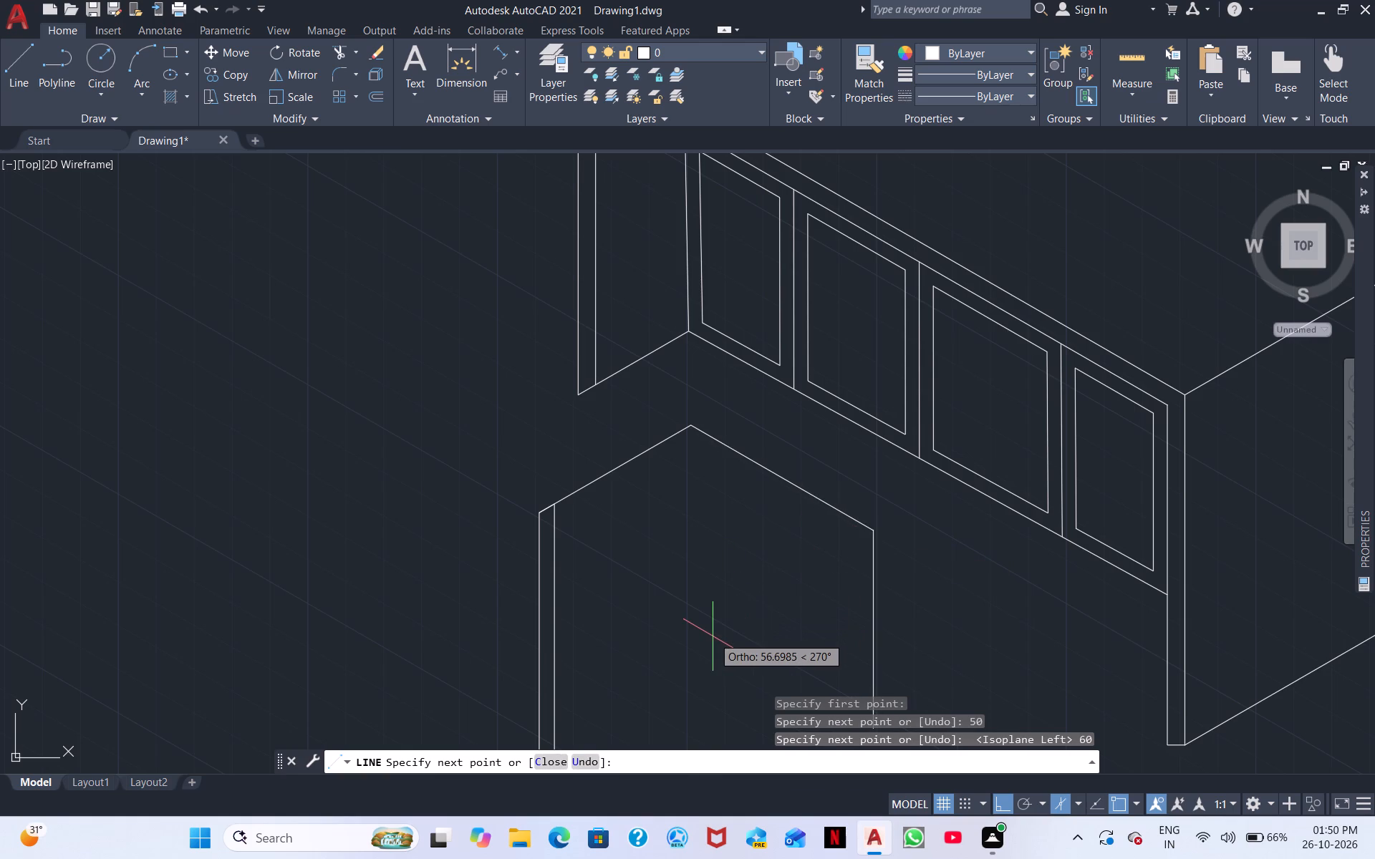
{"action": "key", "text": "F5"}
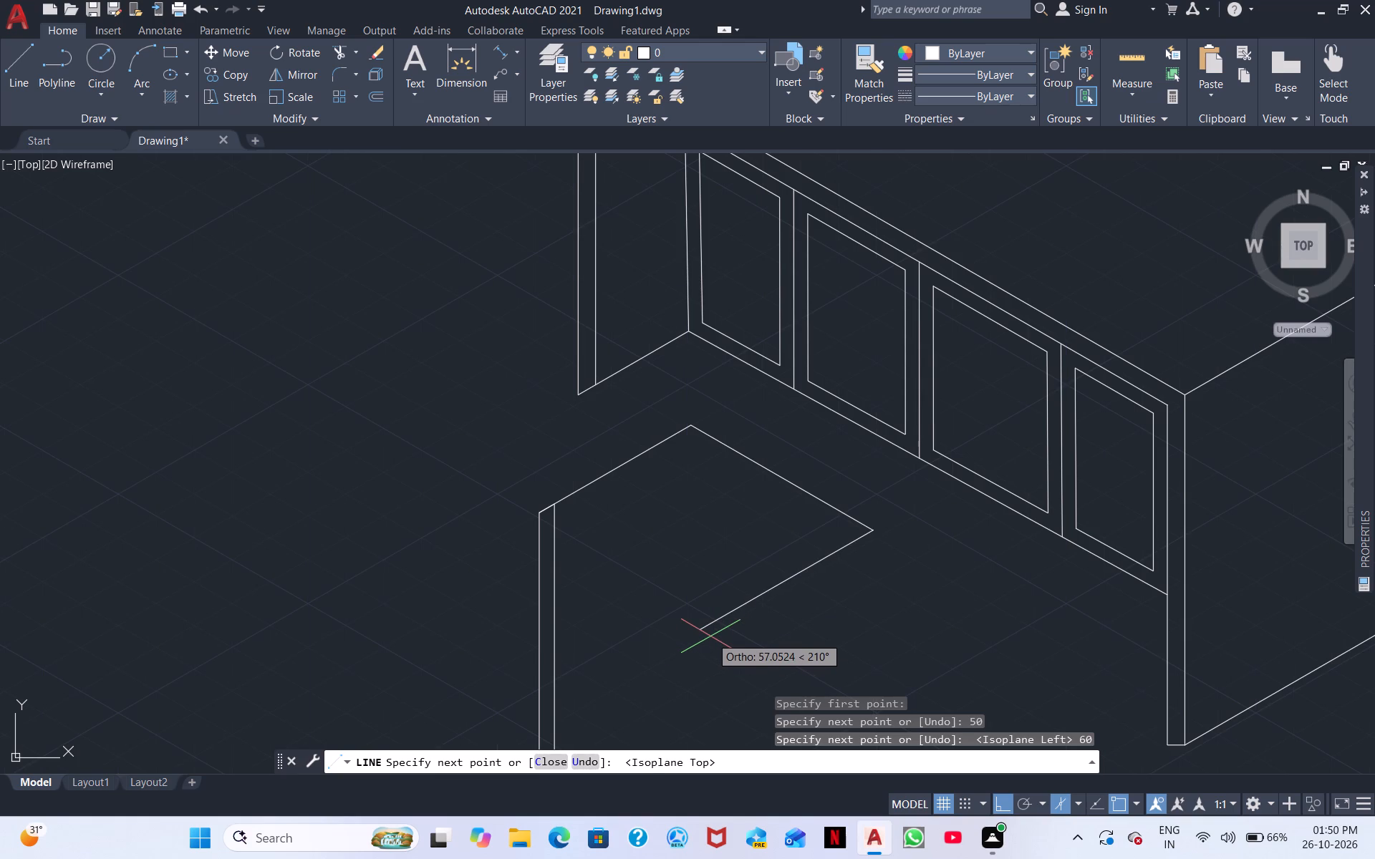
{"action": "type", "text": "50"}
{"action": "key", "text": "Return"}
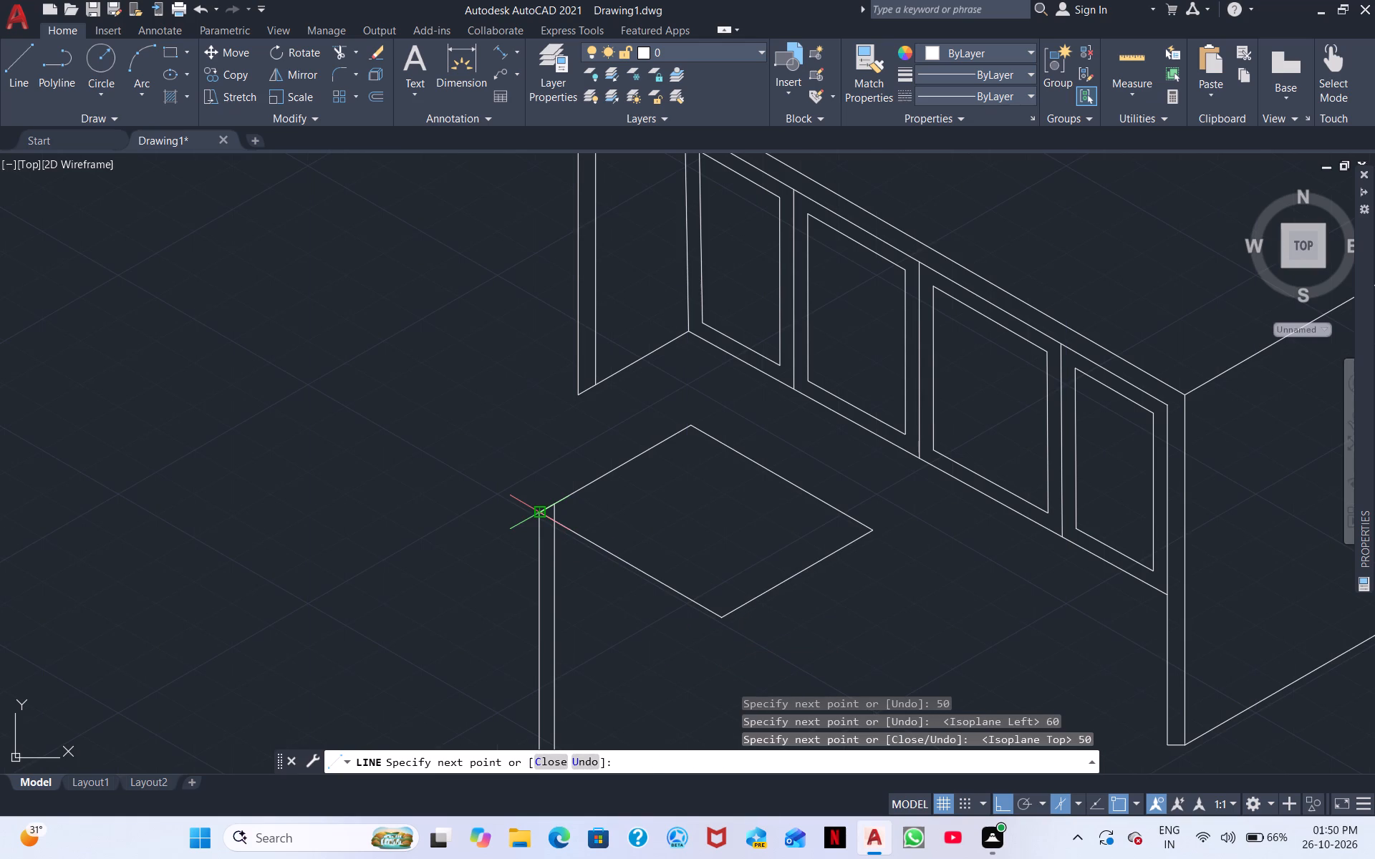
{"action": "left_click", "coordinate": [543, 513]}
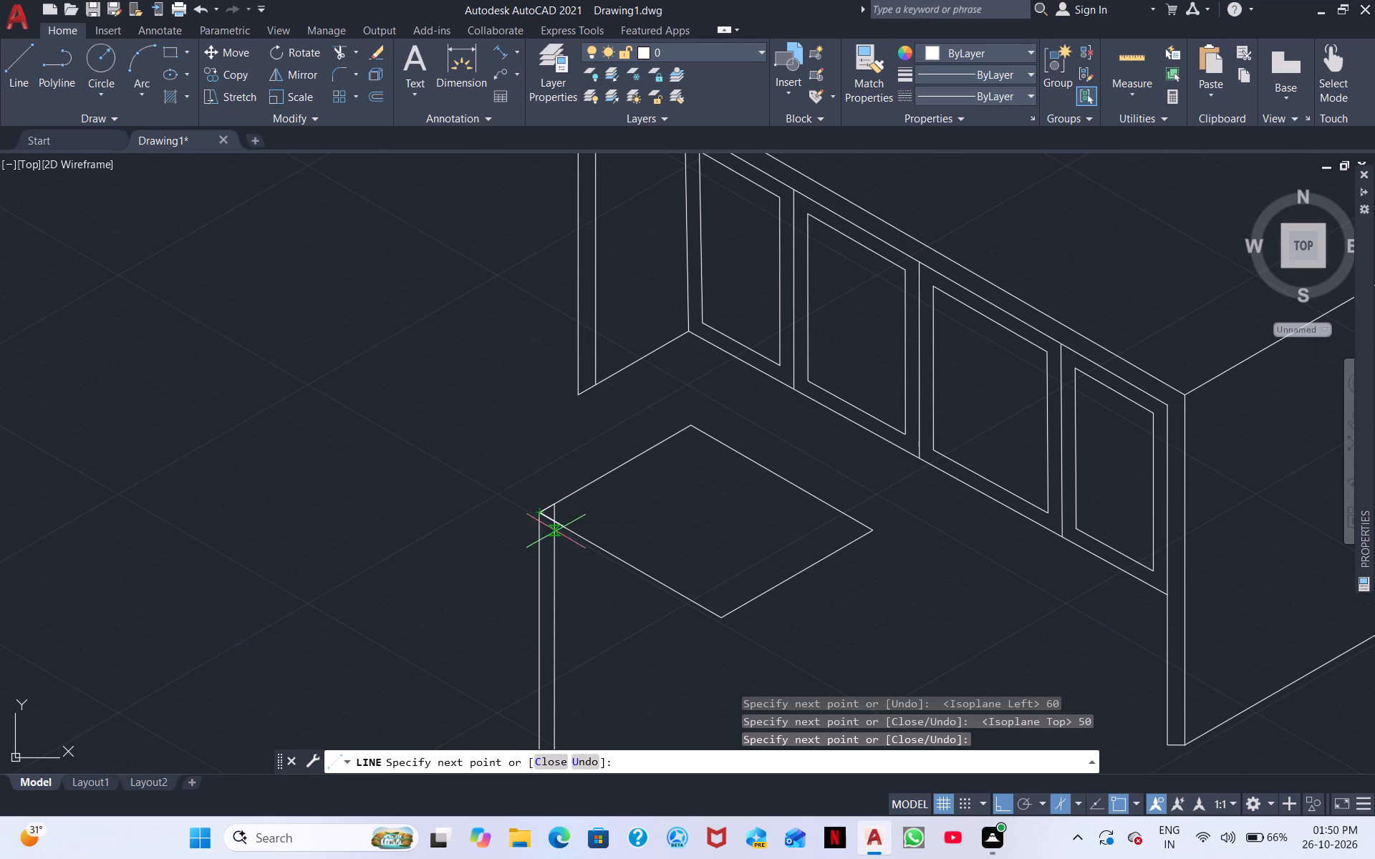
{"action": "scroll", "coordinate": [674, 520], "scroll_direction": "down", "scroll_amount": 1}
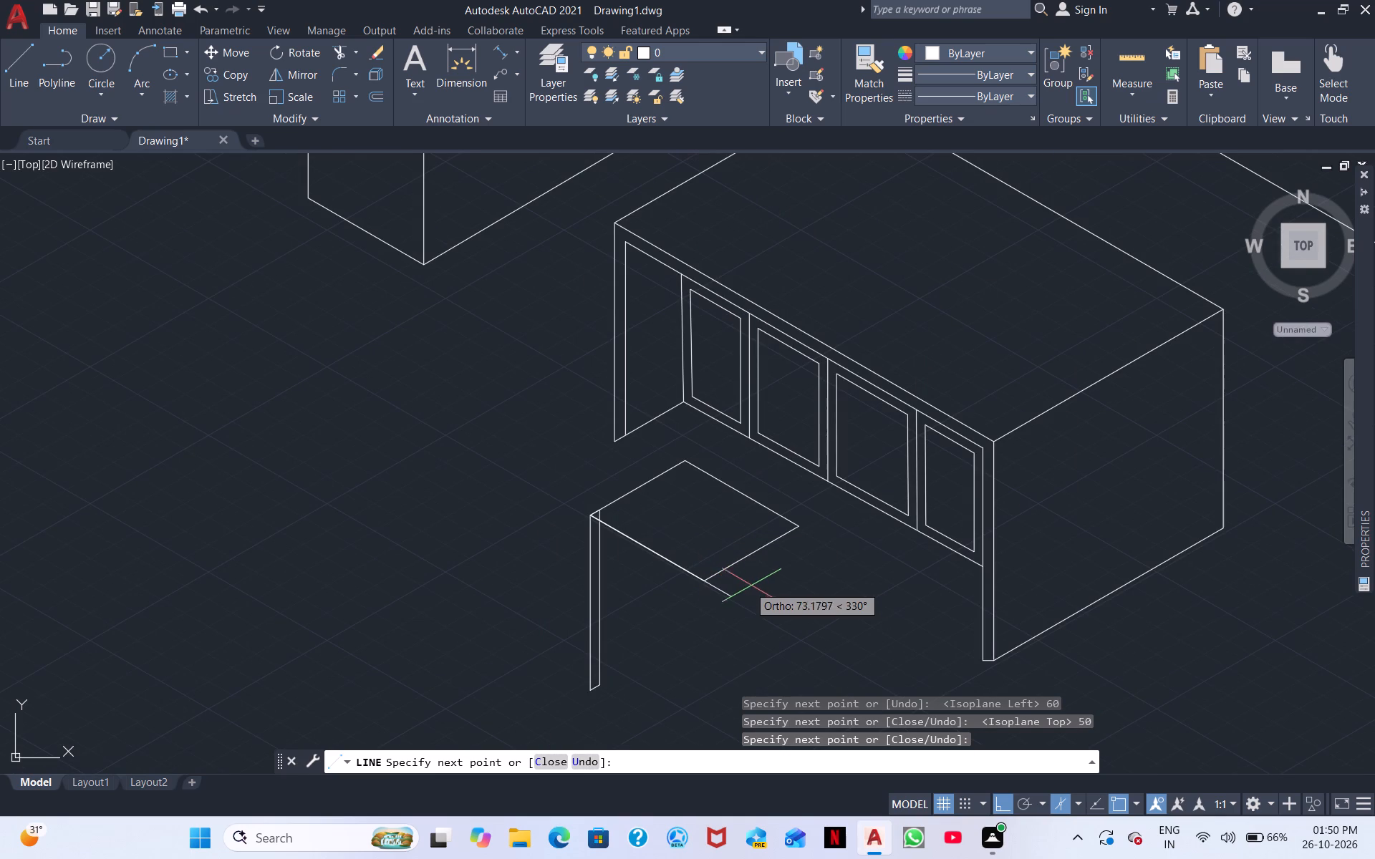
{"action": "key", "text": "Escape"}
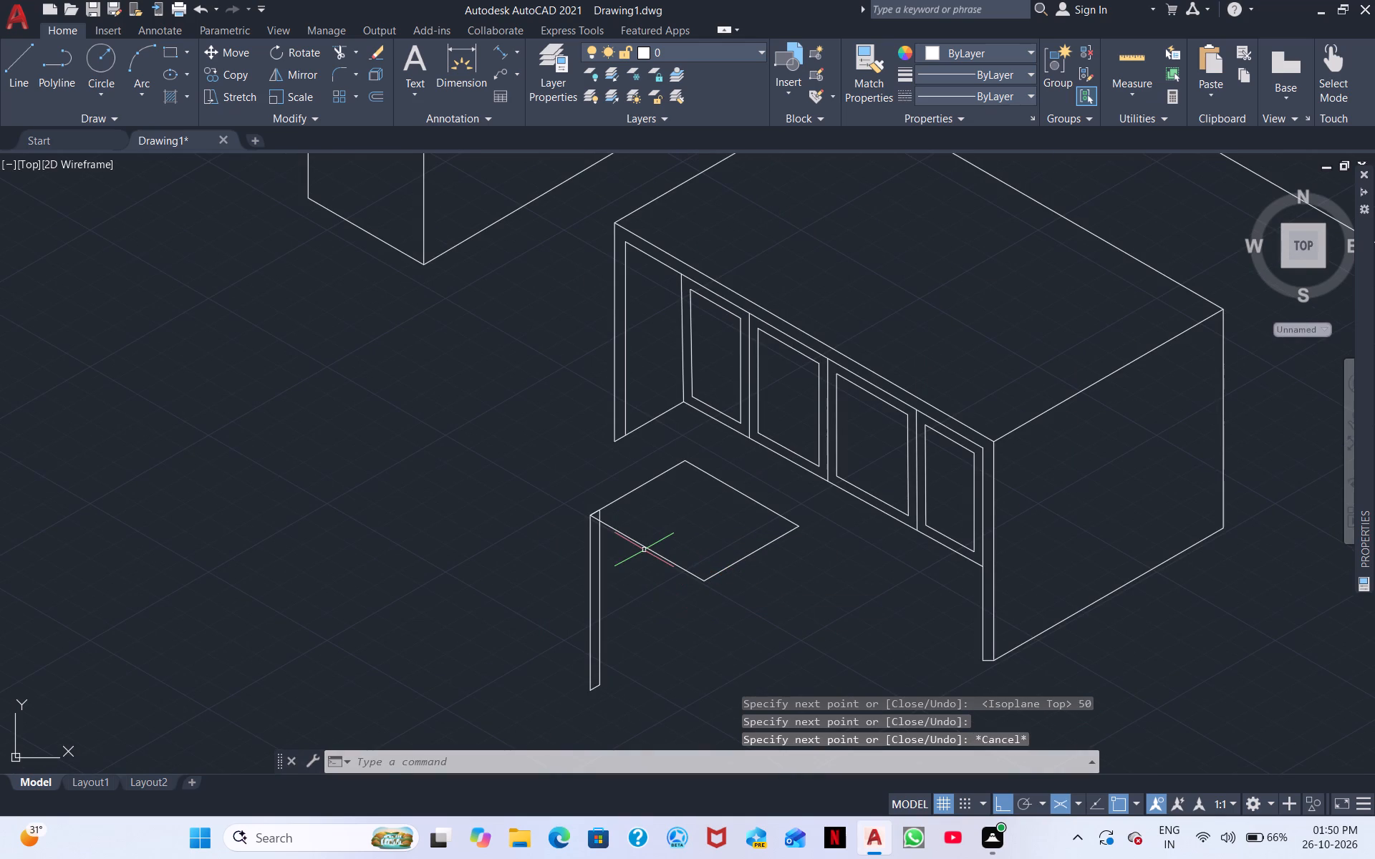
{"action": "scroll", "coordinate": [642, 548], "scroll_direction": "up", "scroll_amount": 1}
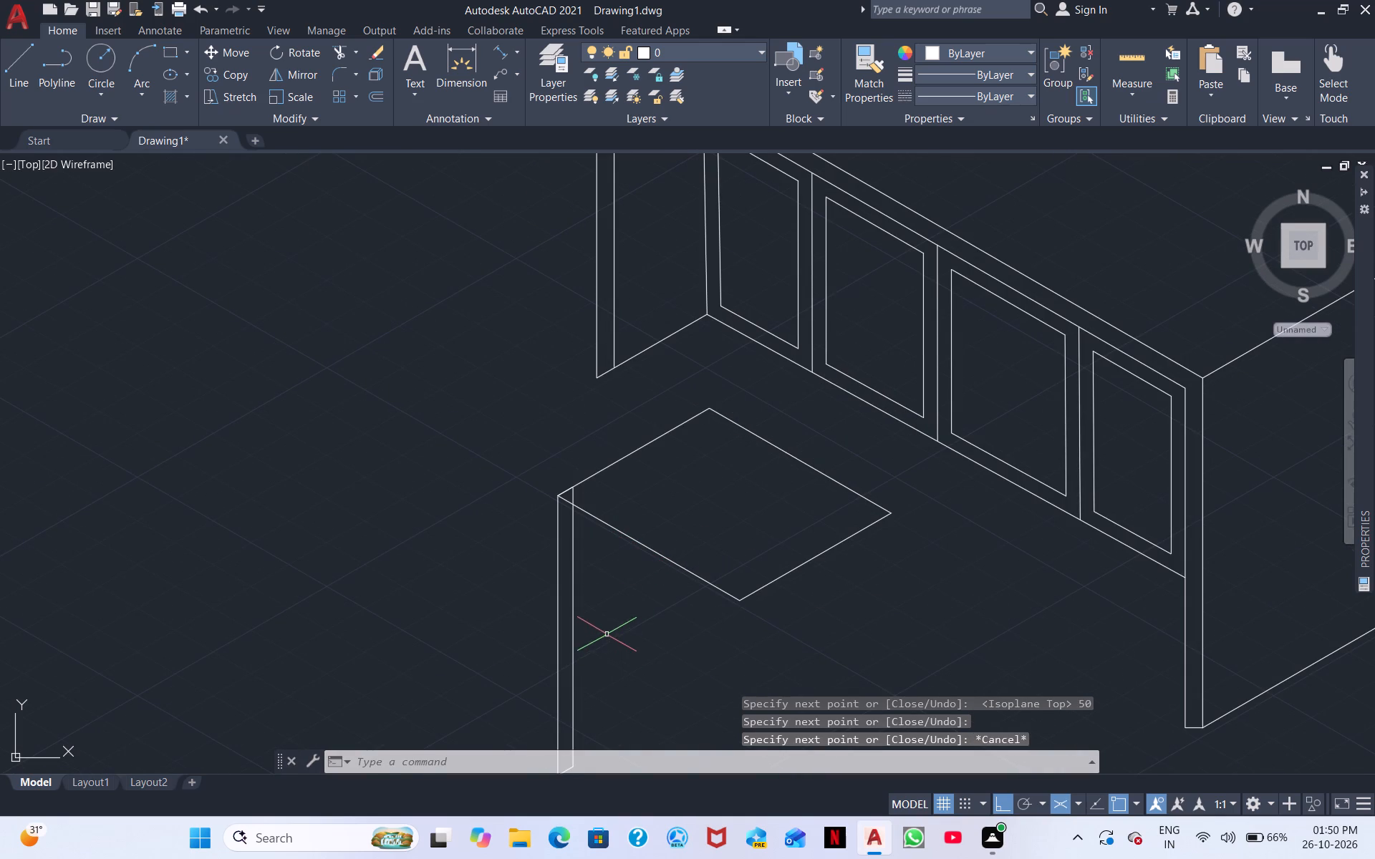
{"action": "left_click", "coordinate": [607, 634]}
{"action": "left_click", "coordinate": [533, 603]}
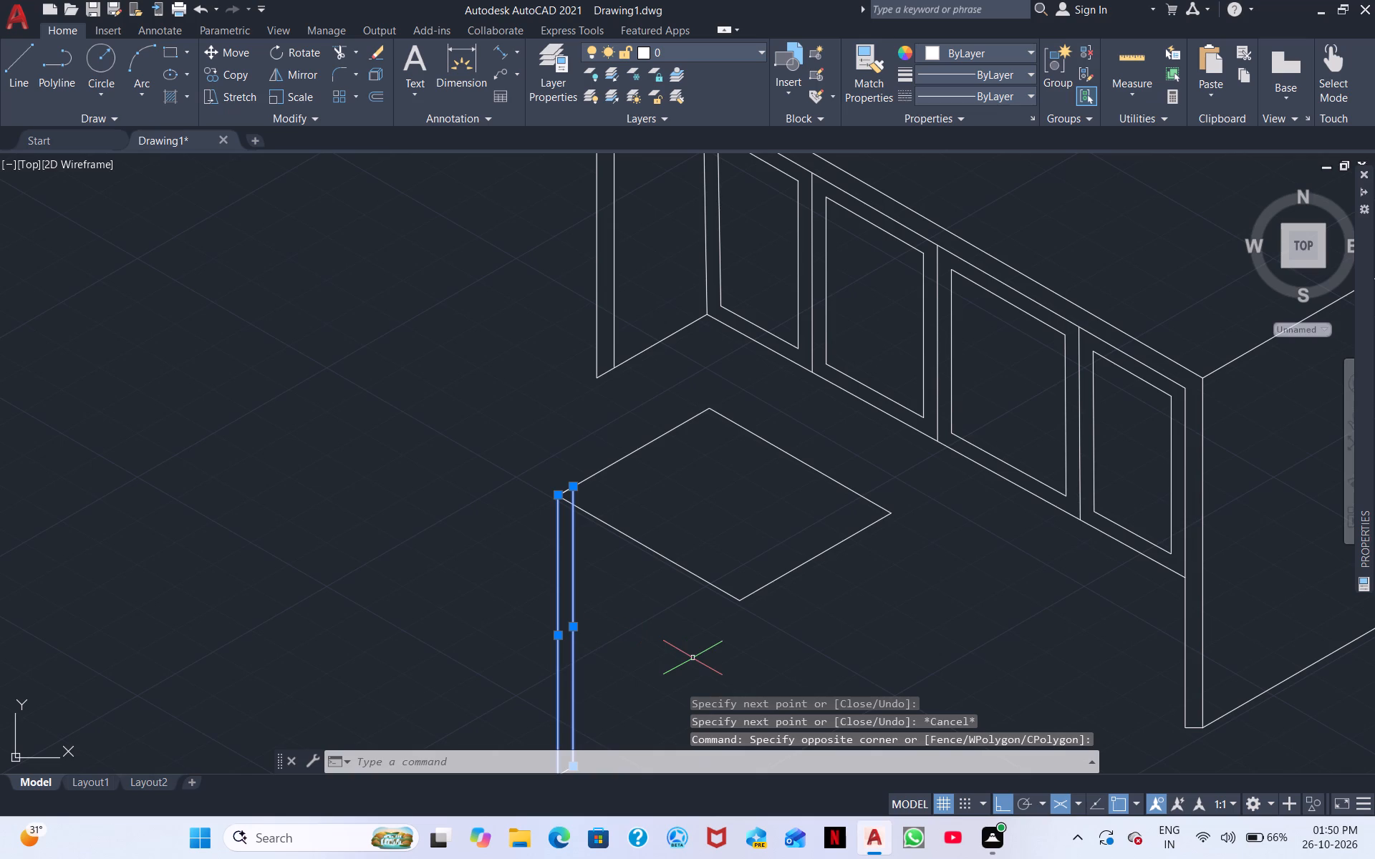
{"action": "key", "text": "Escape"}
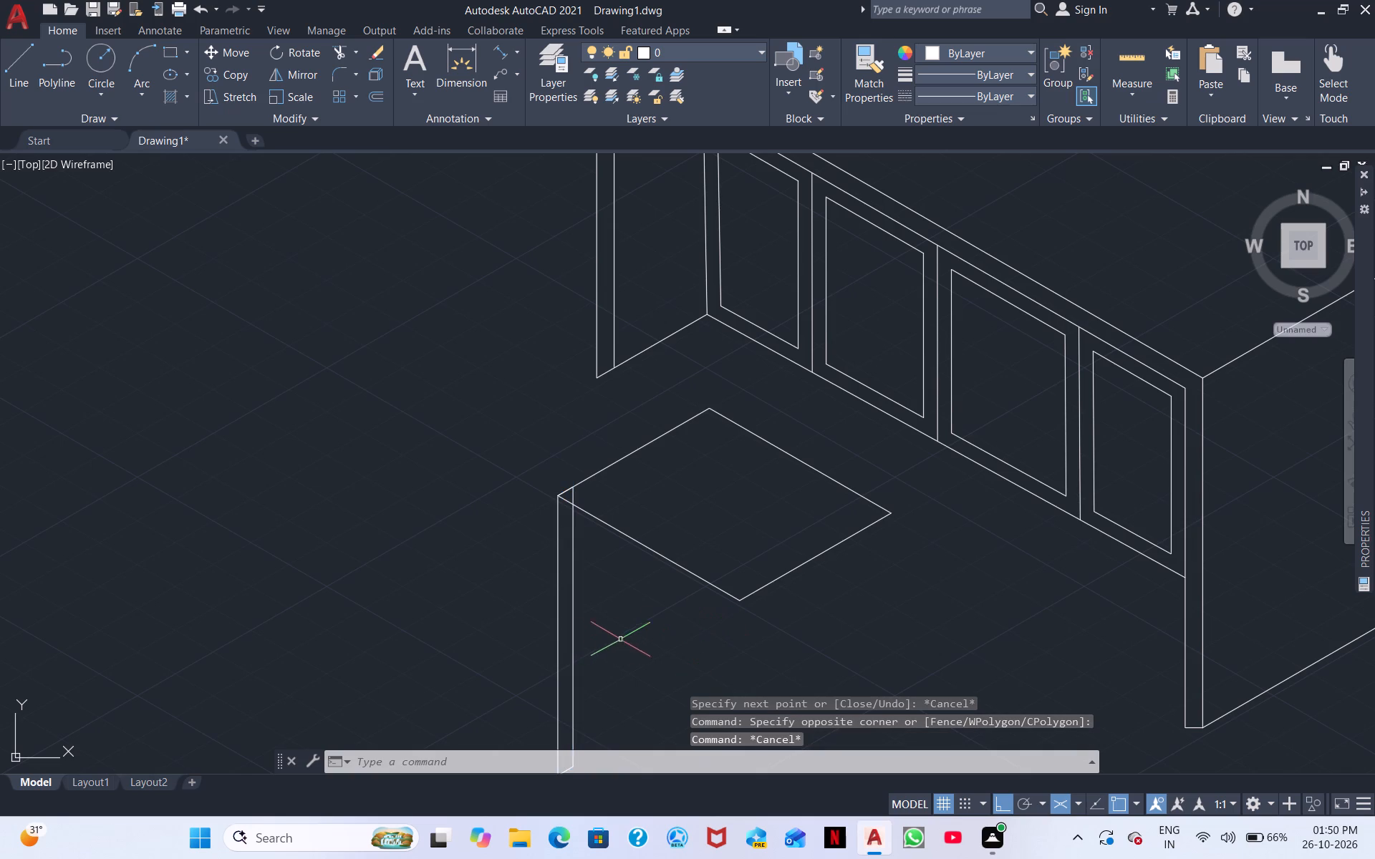
Offset the two front edges of the small legged piece's top 4 units outward, below the top outline.
{"action": "right_click", "coordinate": [626, 634]}
{"action": "left_click", "coordinate": [745, 323]}
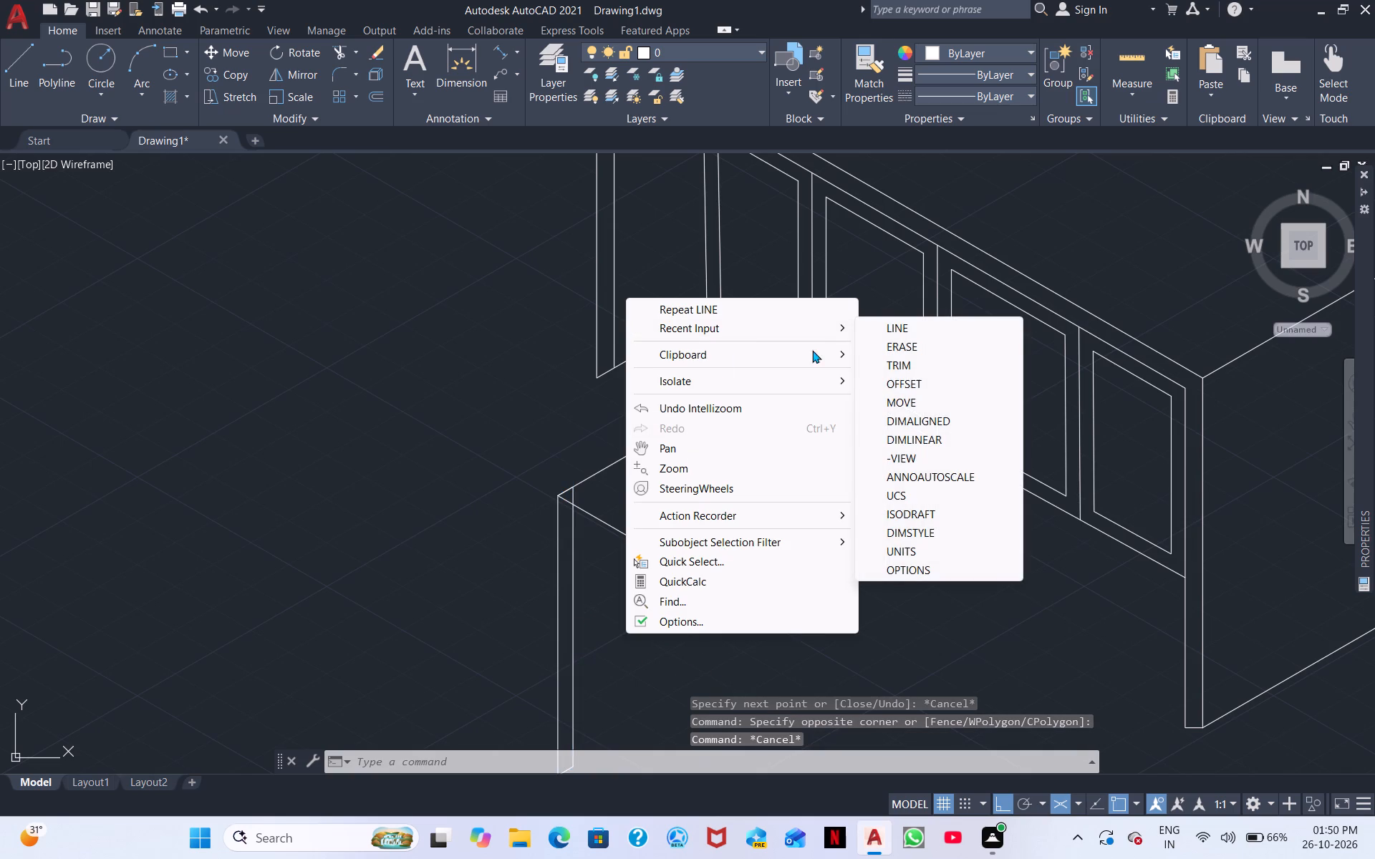
{"action": "left_click", "coordinate": [899, 380]}
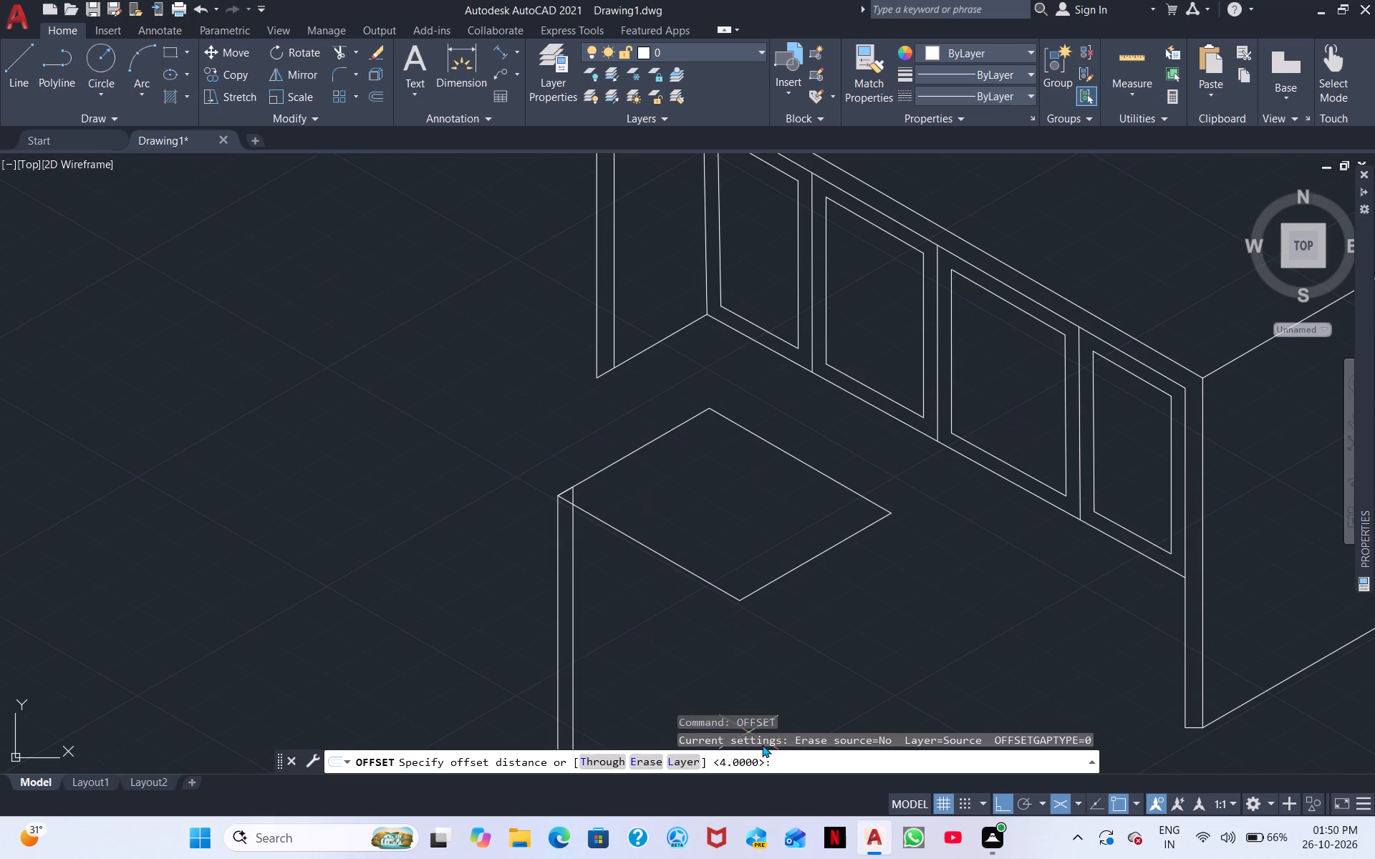
{"action": "key", "text": "space"}
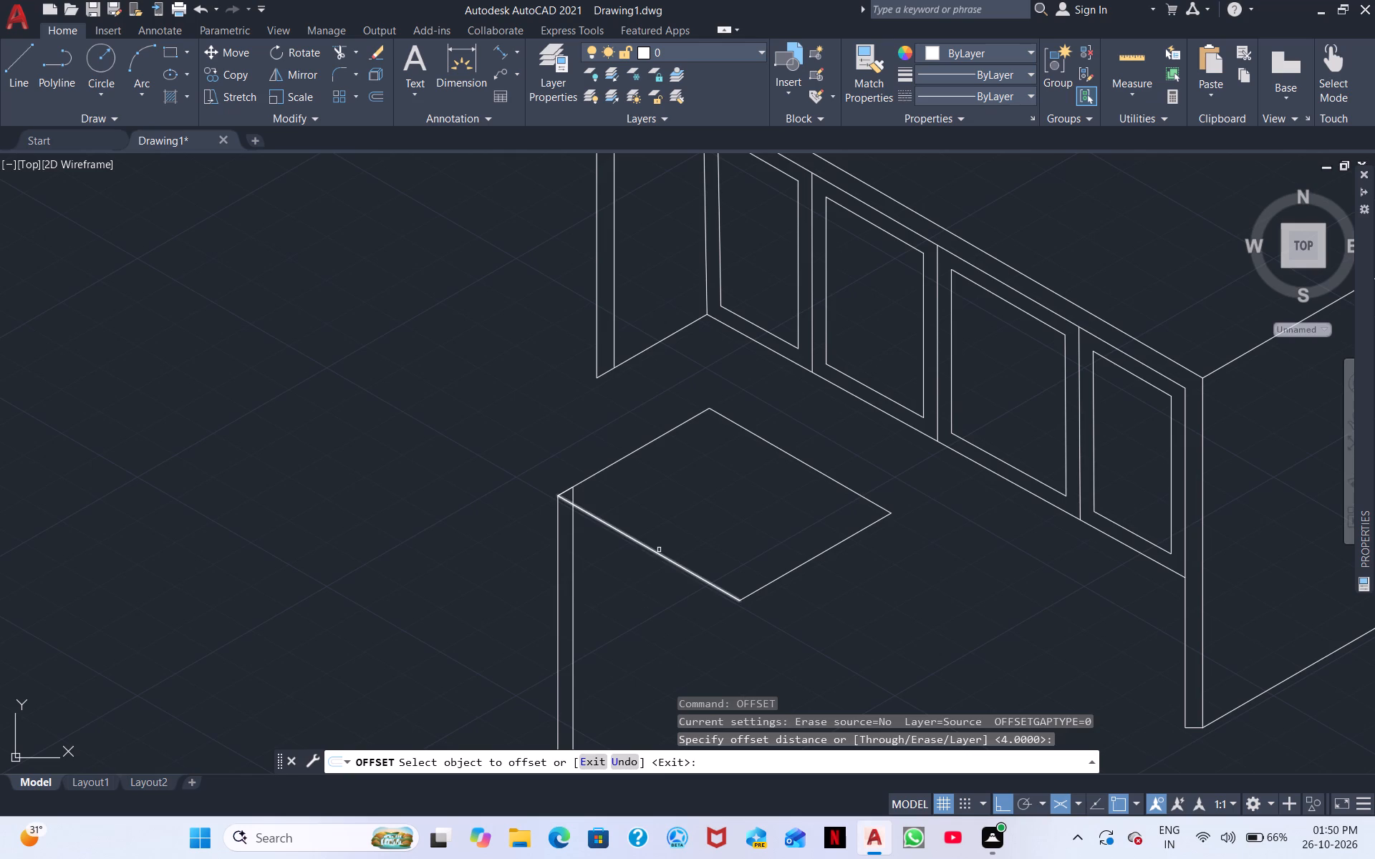
{"action": "left_click", "coordinate": [657, 551]}
{"action": "left_click", "coordinate": [657, 561]}
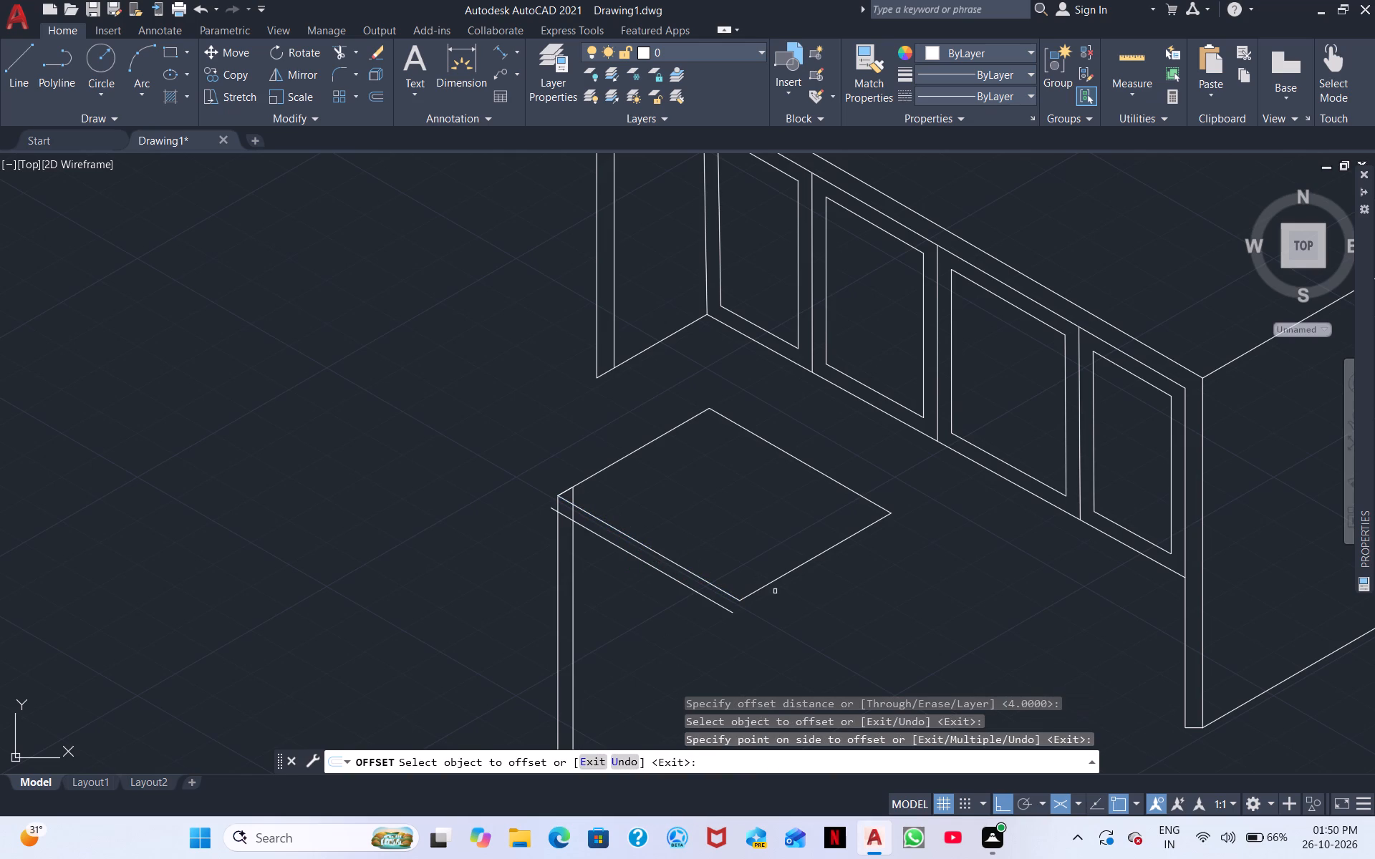
{"action": "left_click", "coordinate": [778, 581]}
{"action": "left_click", "coordinate": [782, 601]}
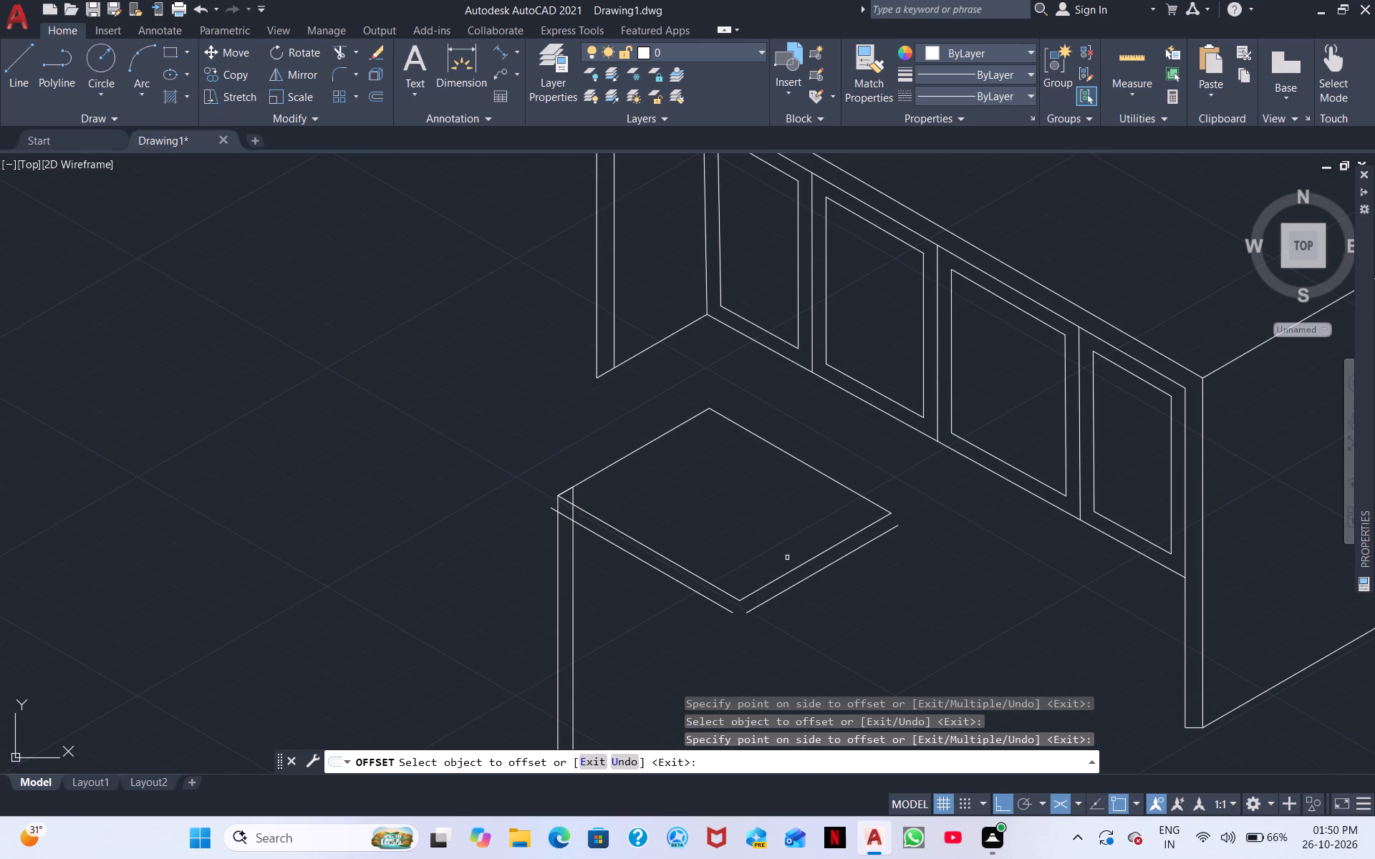
{"action": "middle_click_drag", "start_coordinate": [804, 635], "coordinate": [757, 530]}
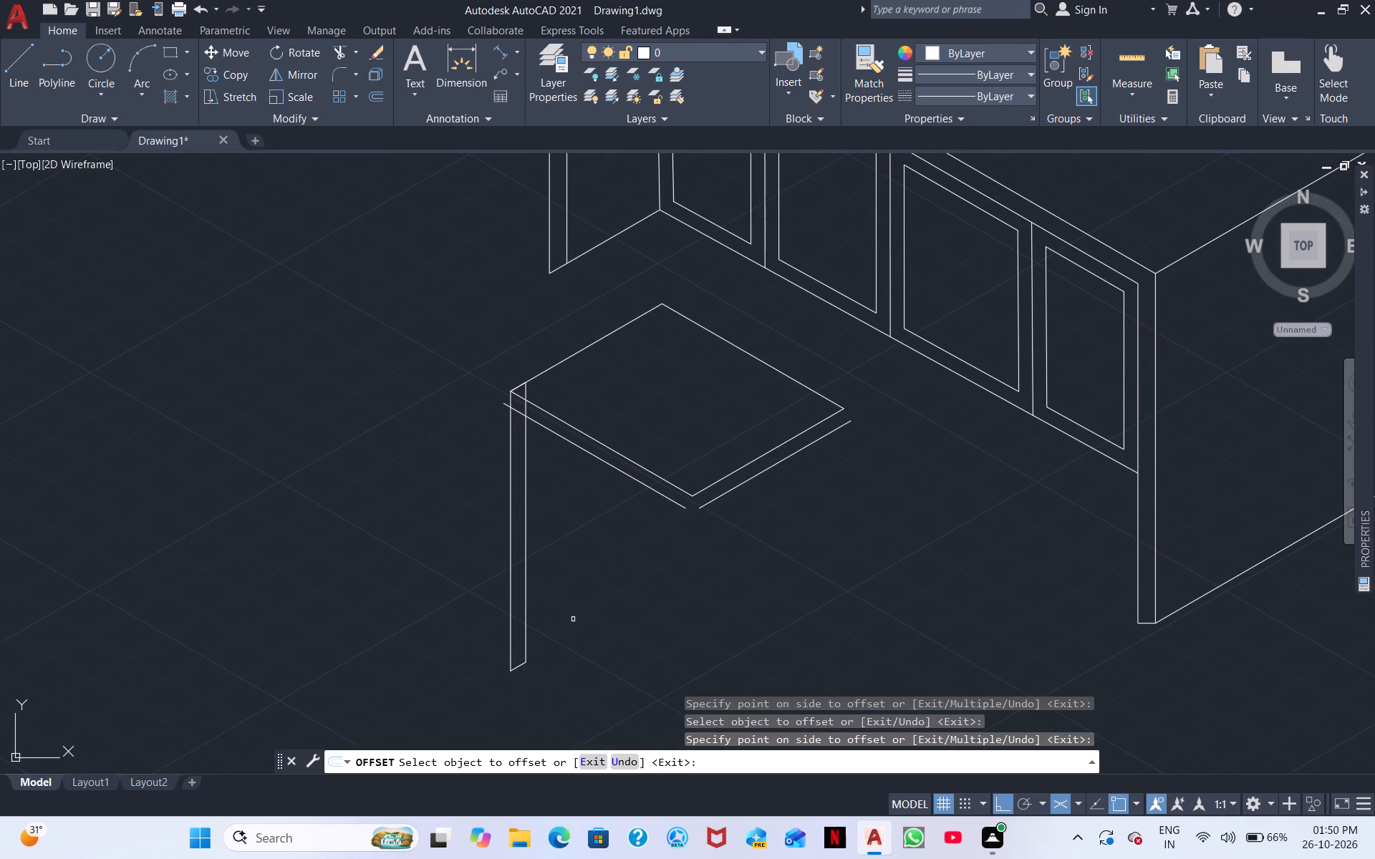
{"action": "scroll", "coordinate": [573, 619], "scroll_direction": "up", "scroll_amount": 2}
{"action": "scroll", "coordinate": [557, 669], "scroll_direction": "down", "scroll_amount": 2}
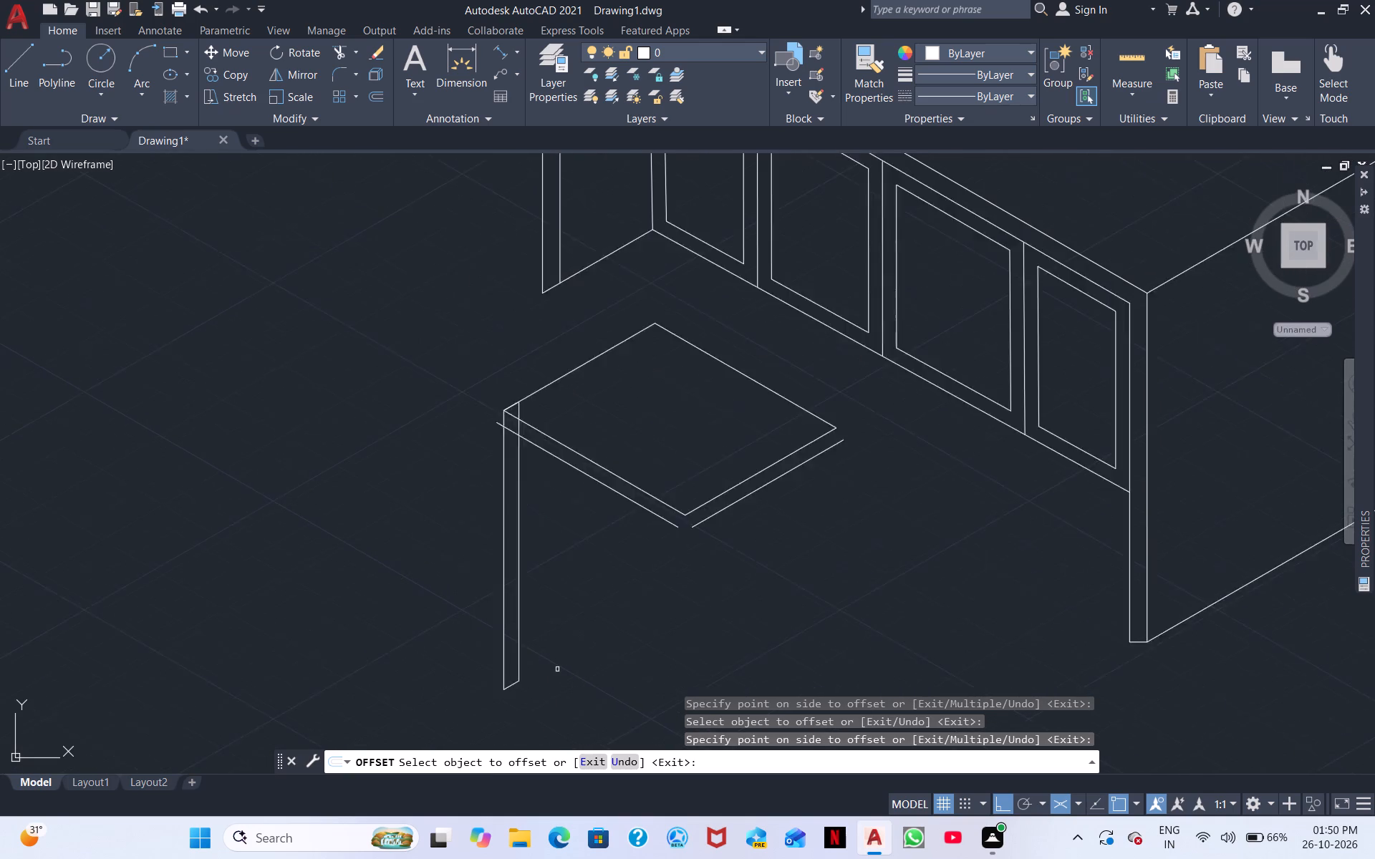
{"action": "scroll", "coordinate": [557, 669], "scroll_direction": "down", "scroll_amount": 1}
{"action": "scroll", "coordinate": [555, 666], "scroll_direction": "up", "scroll_amount": 1}
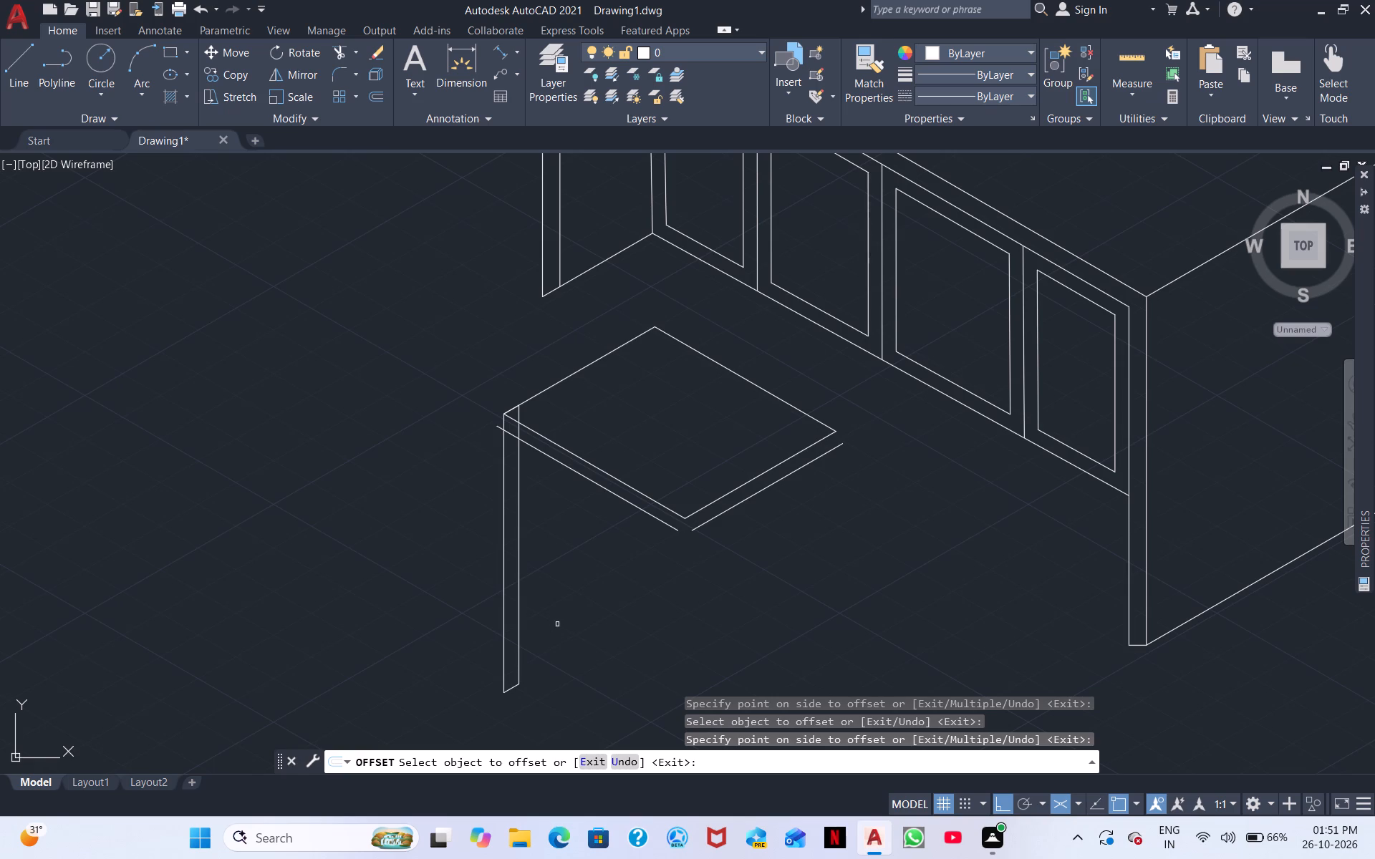
{"action": "key", "text": "Escape"}
Copy the leg's two vertical lines from its upper outer corner to the nearest front corner and the far side corner of the top.
{"action": "left_click", "coordinate": [551, 635]}
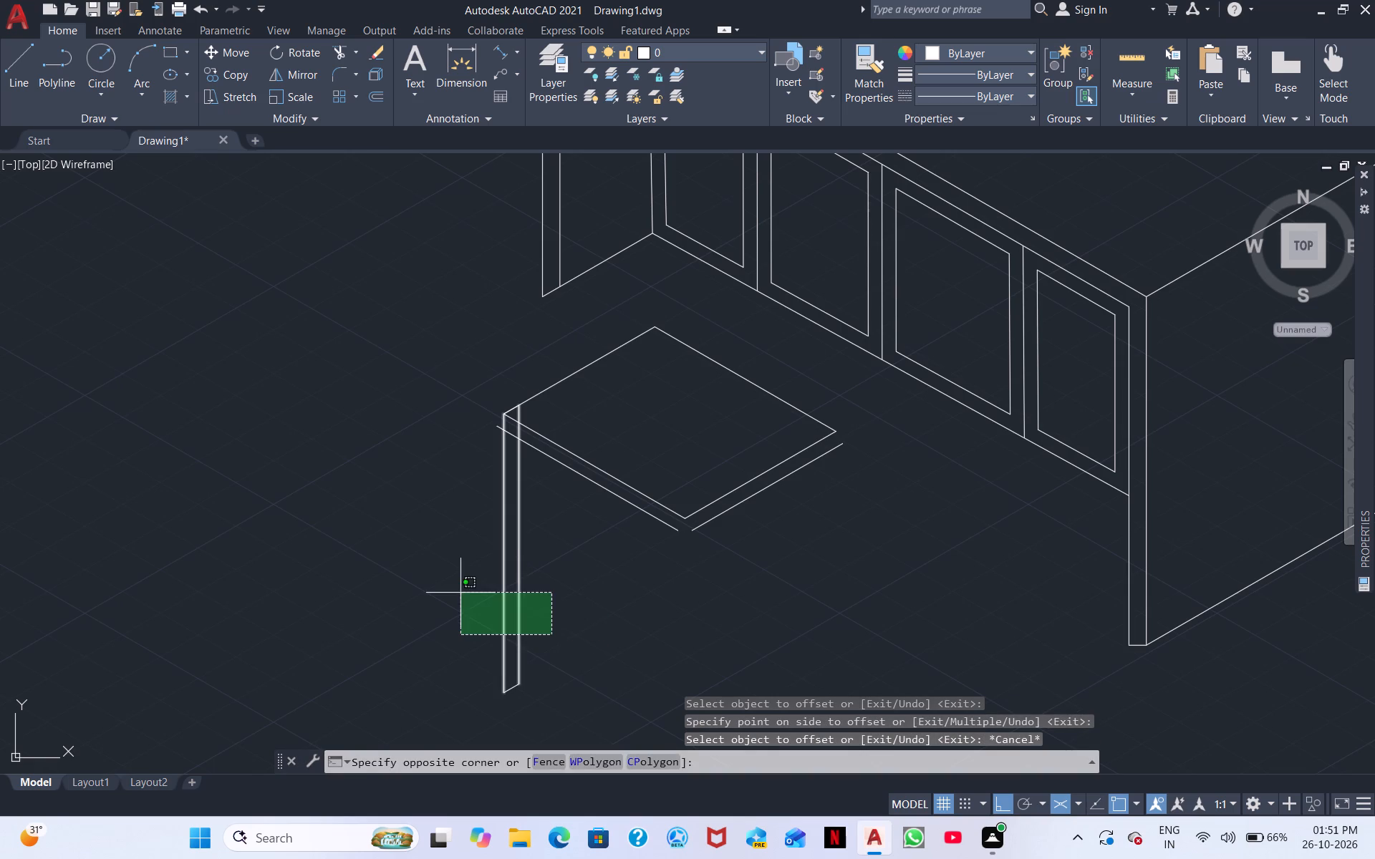
{"action": "left_click", "coordinate": [460, 593]}
{"action": "right_click", "coordinate": [589, 611]}
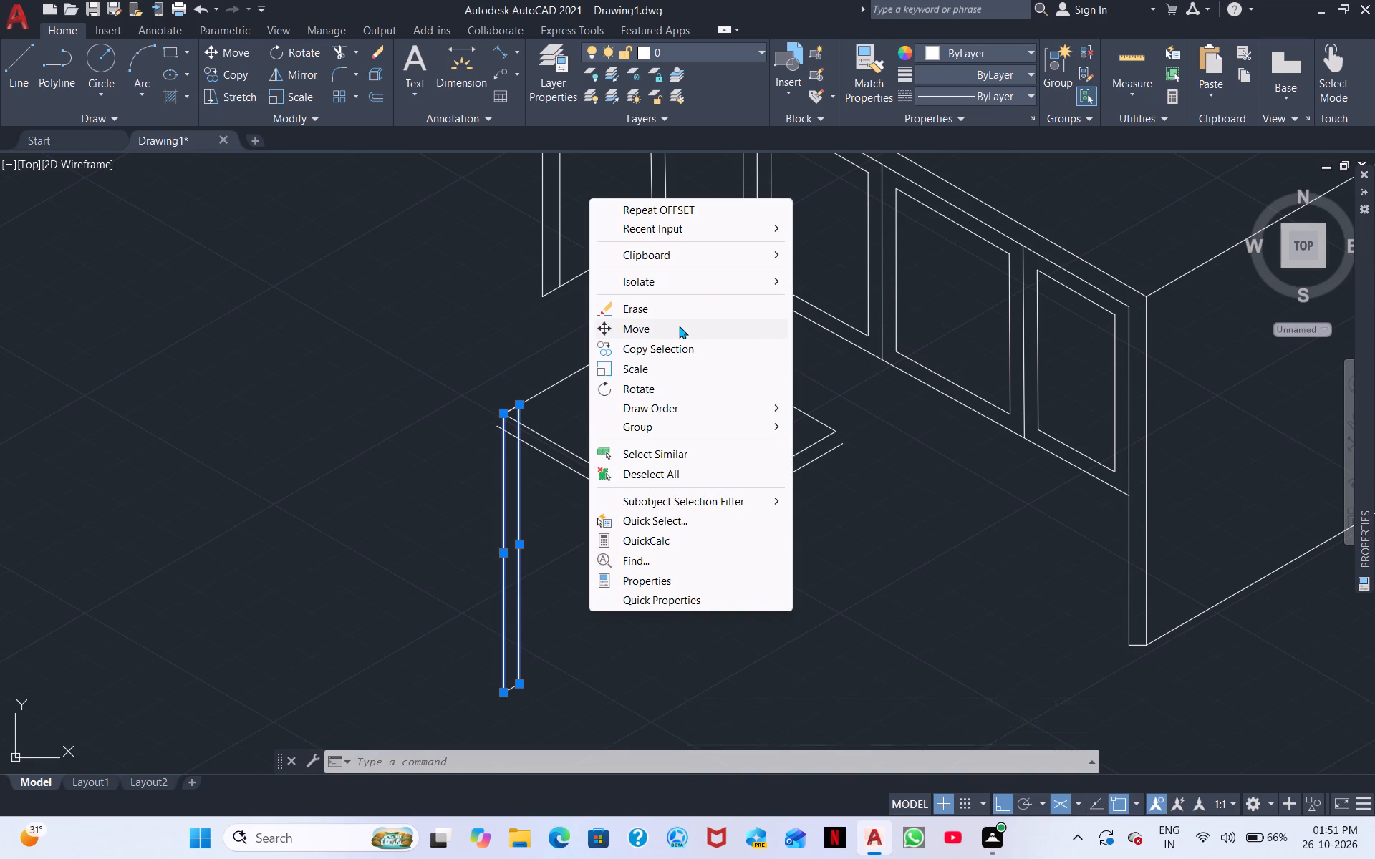
{"action": "left_click", "coordinate": [671, 350]}
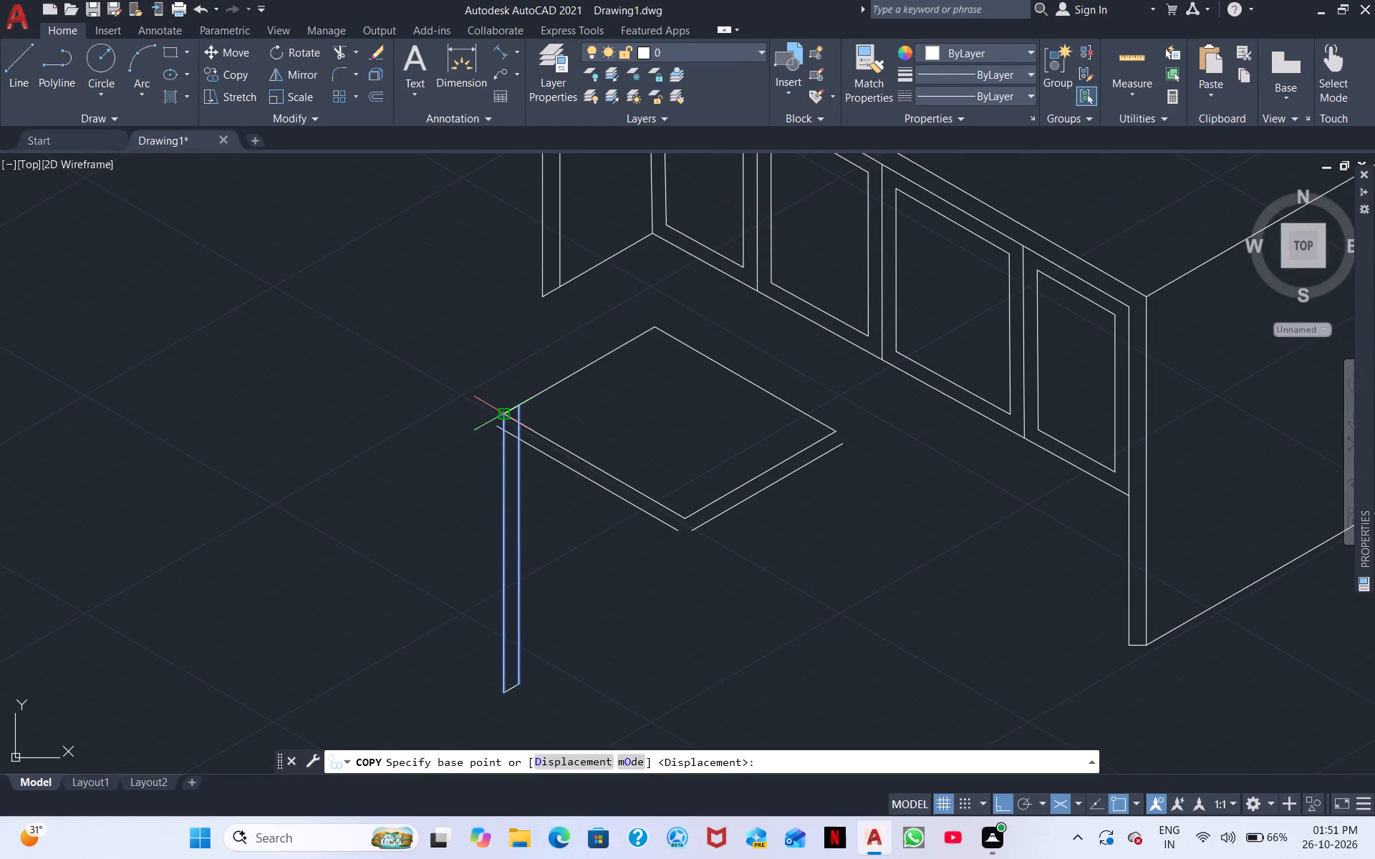
{"action": "left_click", "coordinate": [501, 413]}
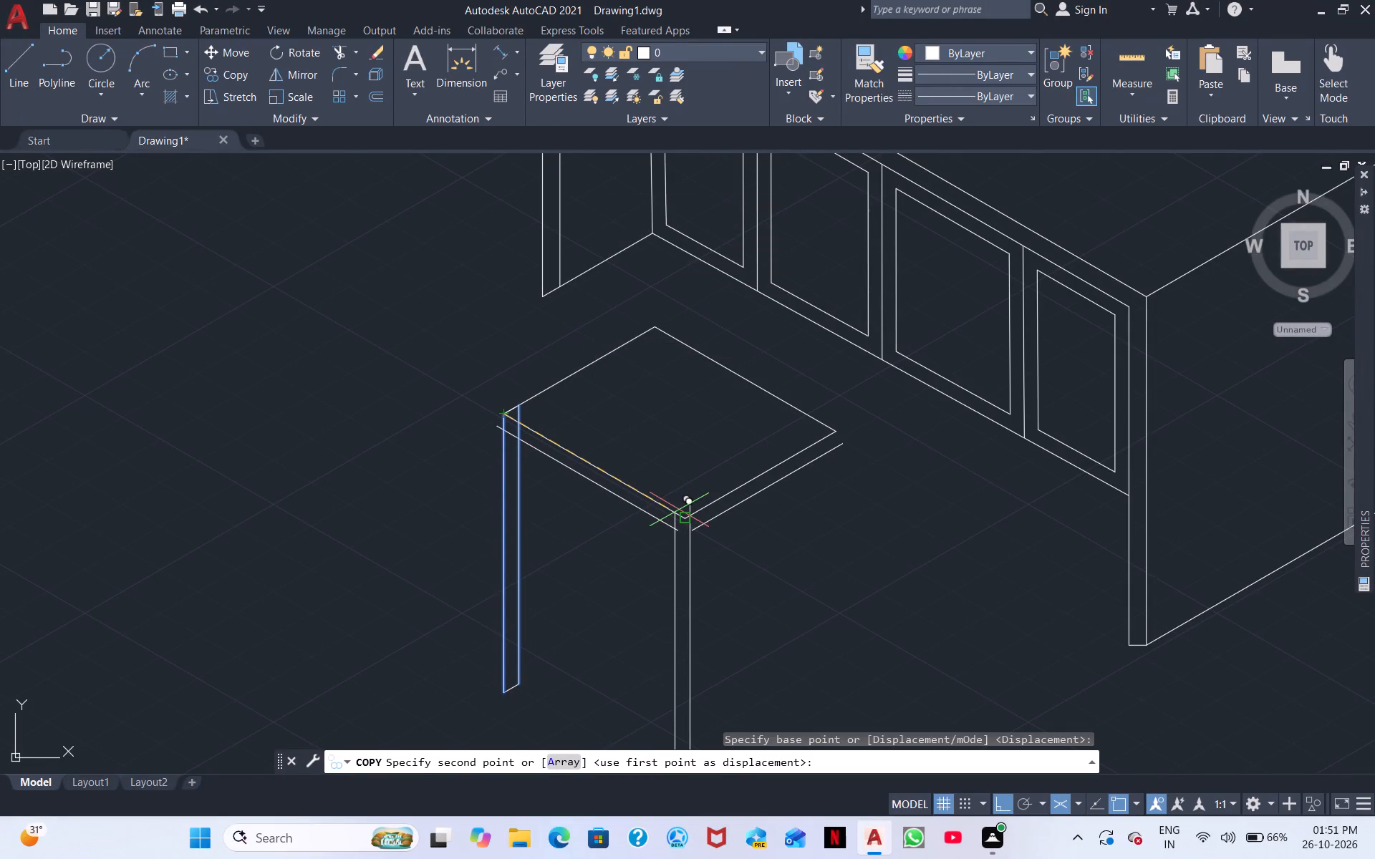
{"action": "left_click", "coordinate": [676, 512]}
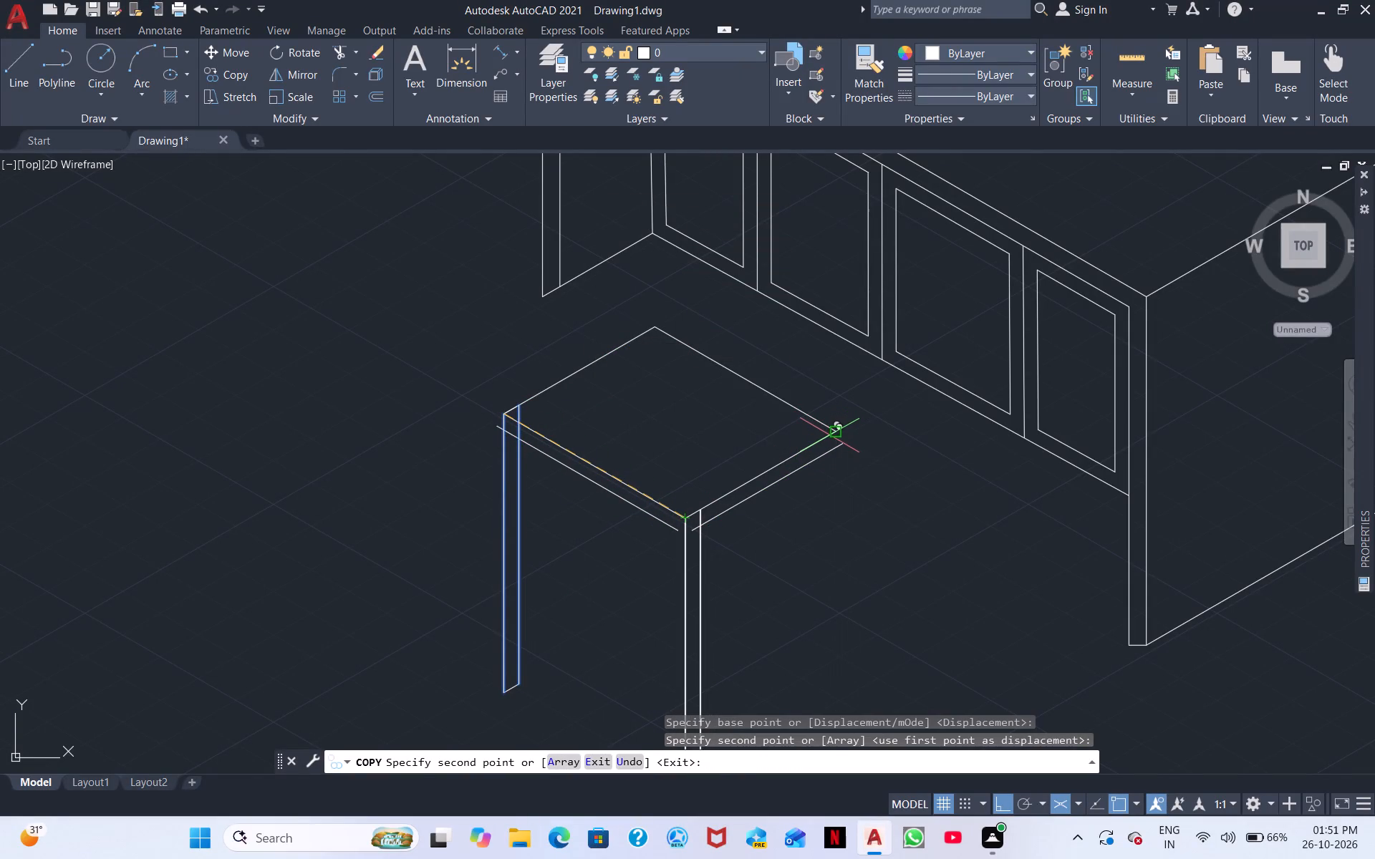
{"action": "left_click", "coordinate": [832, 433]}
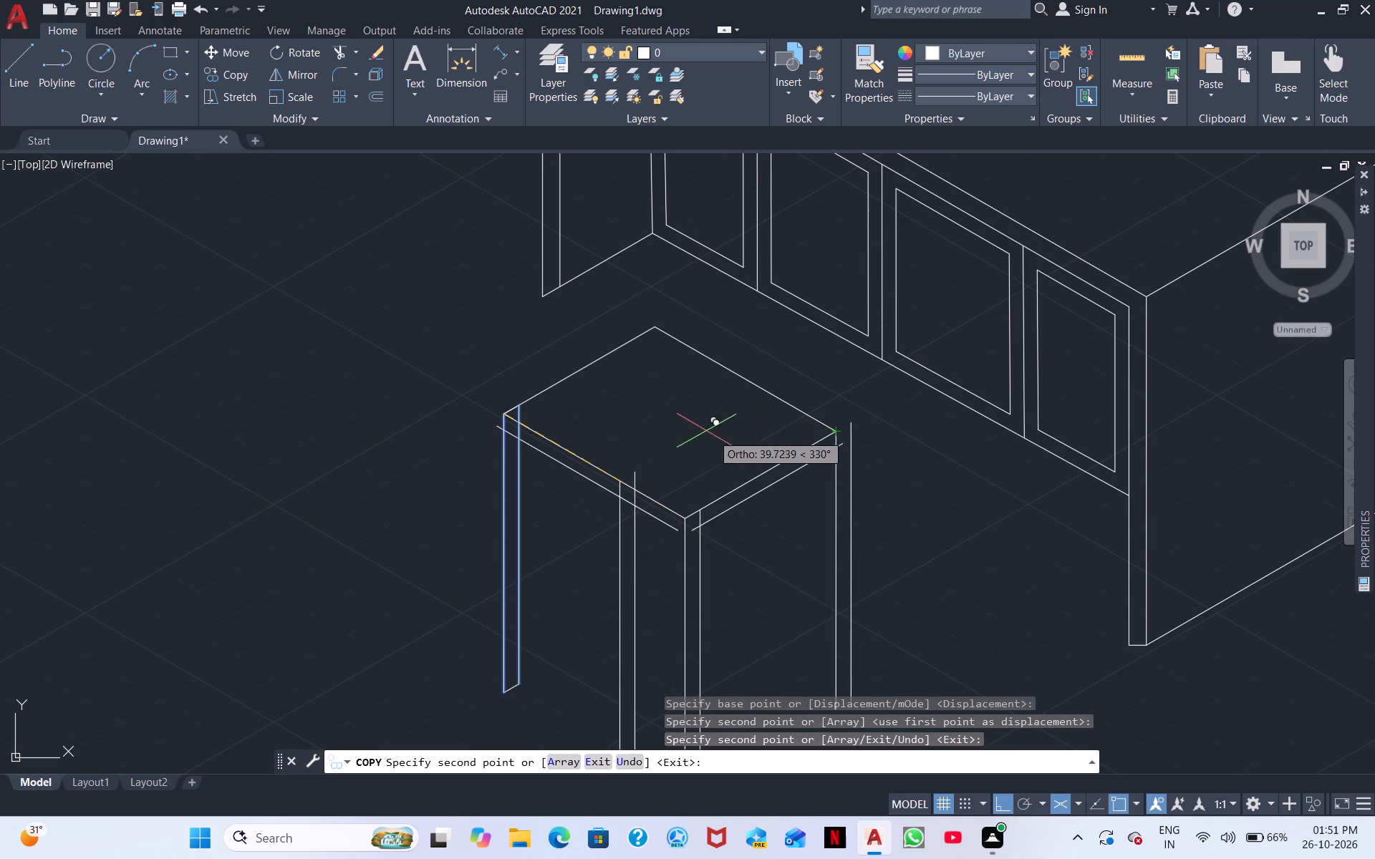
{"action": "key", "text": "Escape"}
Move the leg lines at the far side corner inward along the 30° axis so the outer line meets the top's corner.
{"action": "left_click", "coordinate": [897, 544]}
{"action": "left_click", "coordinate": [826, 528]}
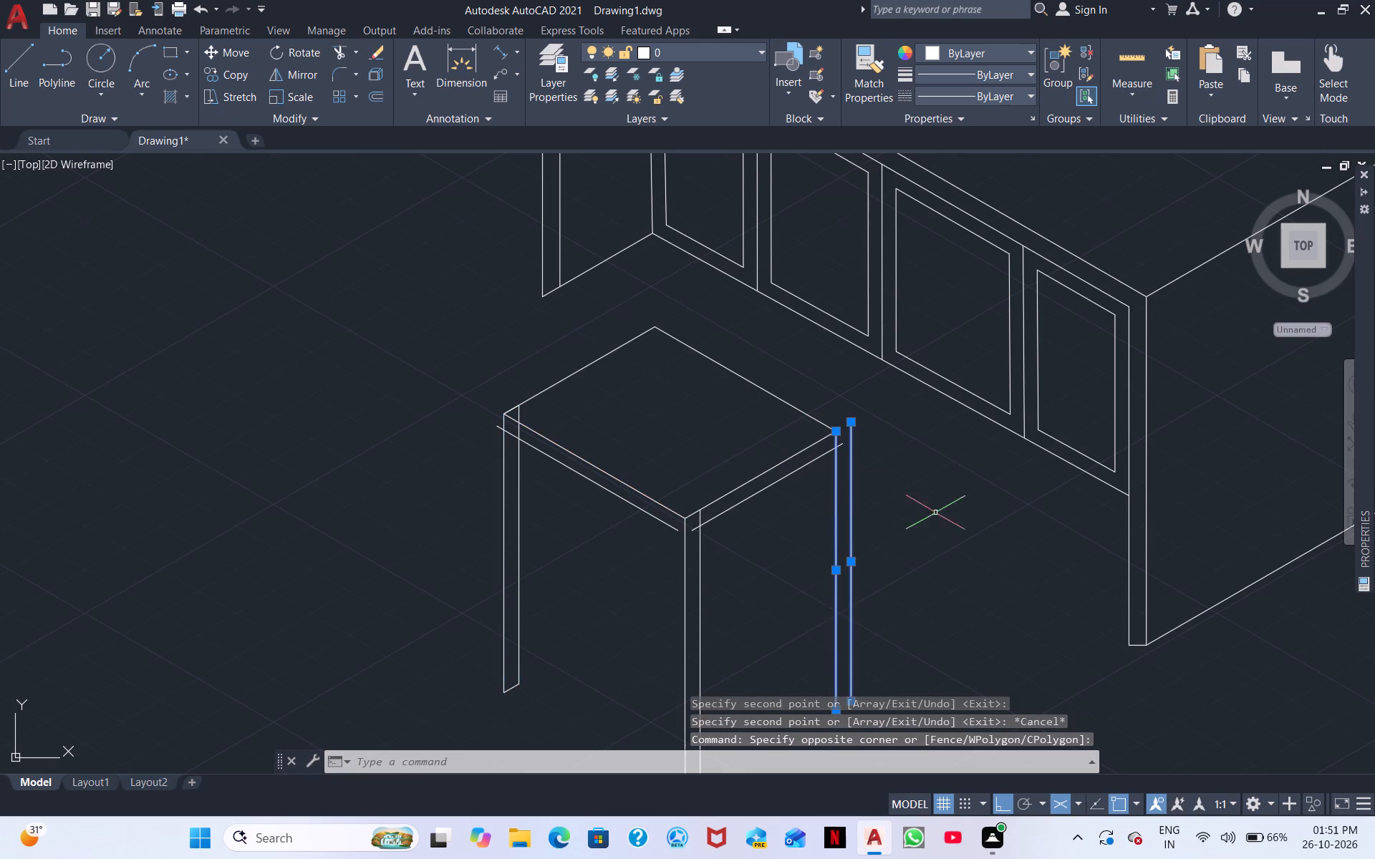
{"action": "right_click", "coordinate": [1023, 492]}
{"action": "left_click", "coordinate": [1110, 210]}
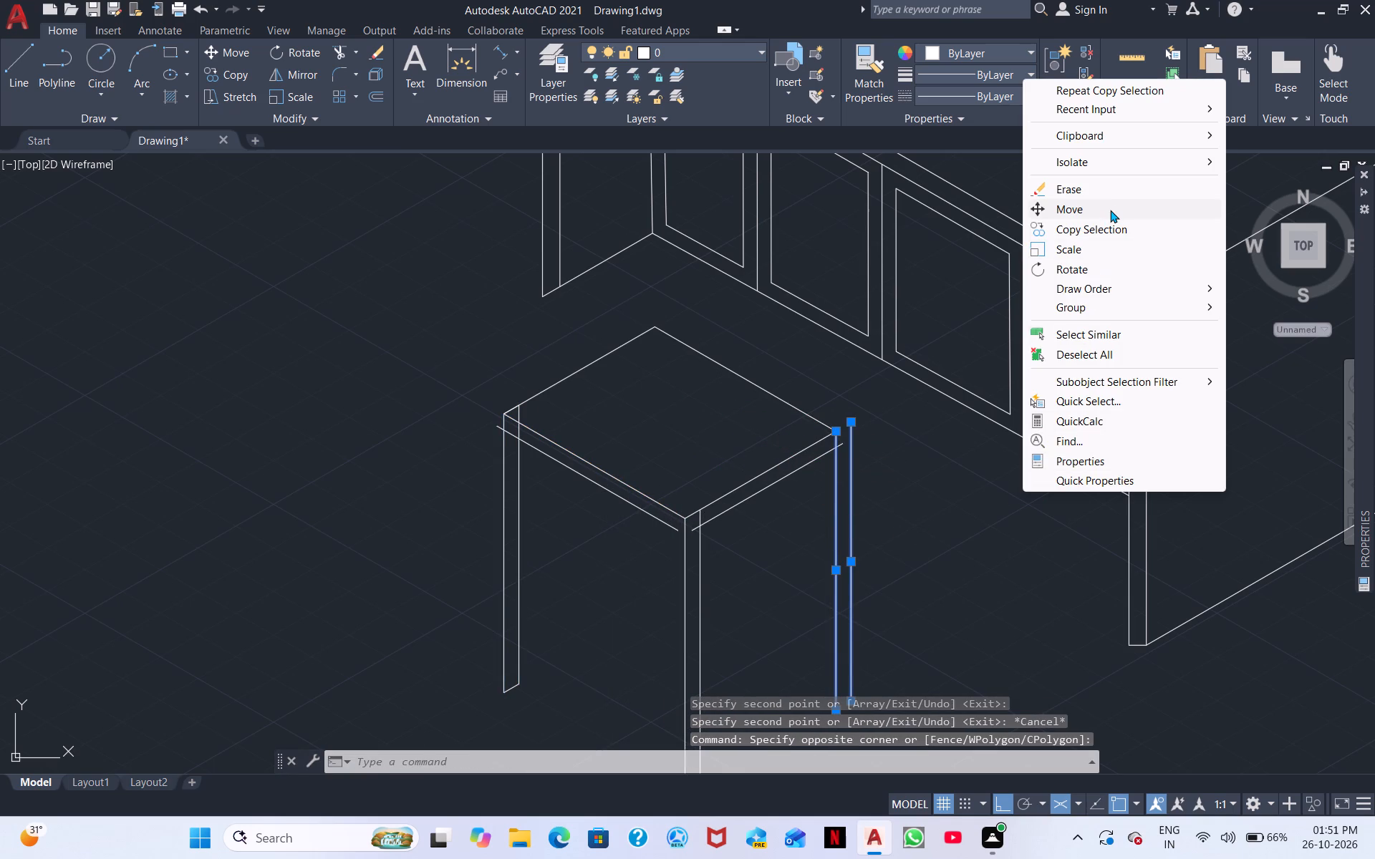
{"action": "left_click", "coordinate": [858, 422]}
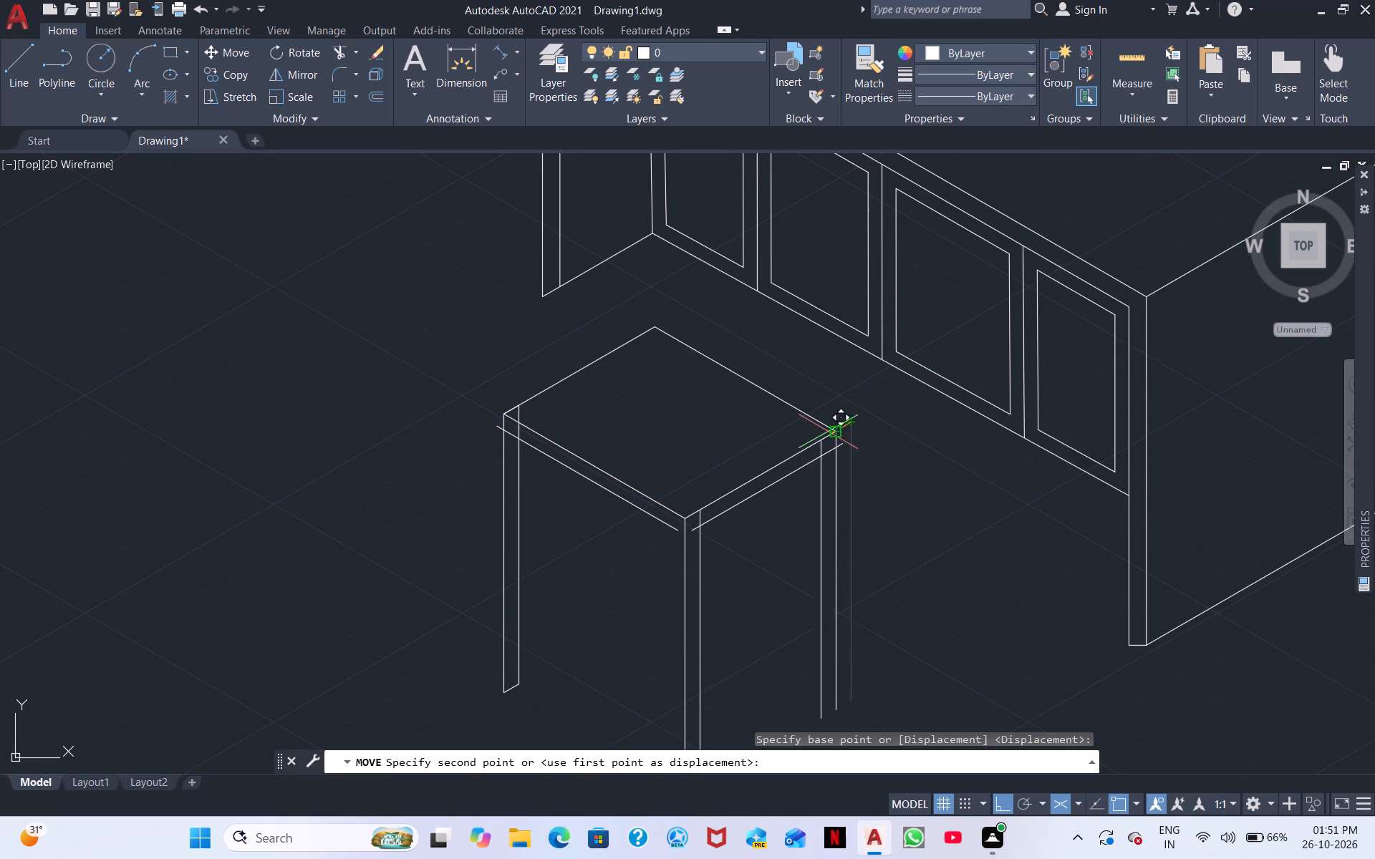
{"action": "left_click", "coordinate": [833, 432]}
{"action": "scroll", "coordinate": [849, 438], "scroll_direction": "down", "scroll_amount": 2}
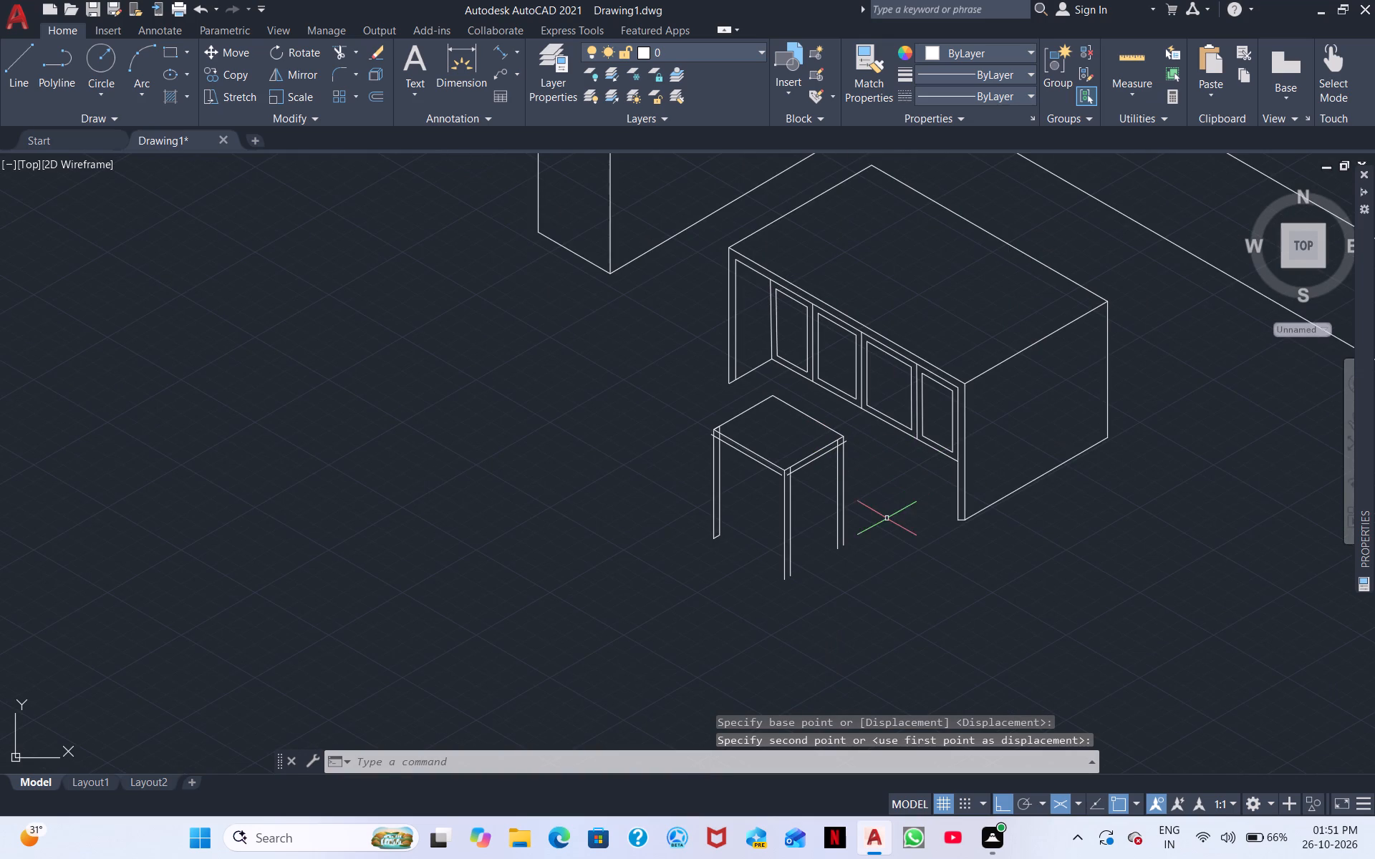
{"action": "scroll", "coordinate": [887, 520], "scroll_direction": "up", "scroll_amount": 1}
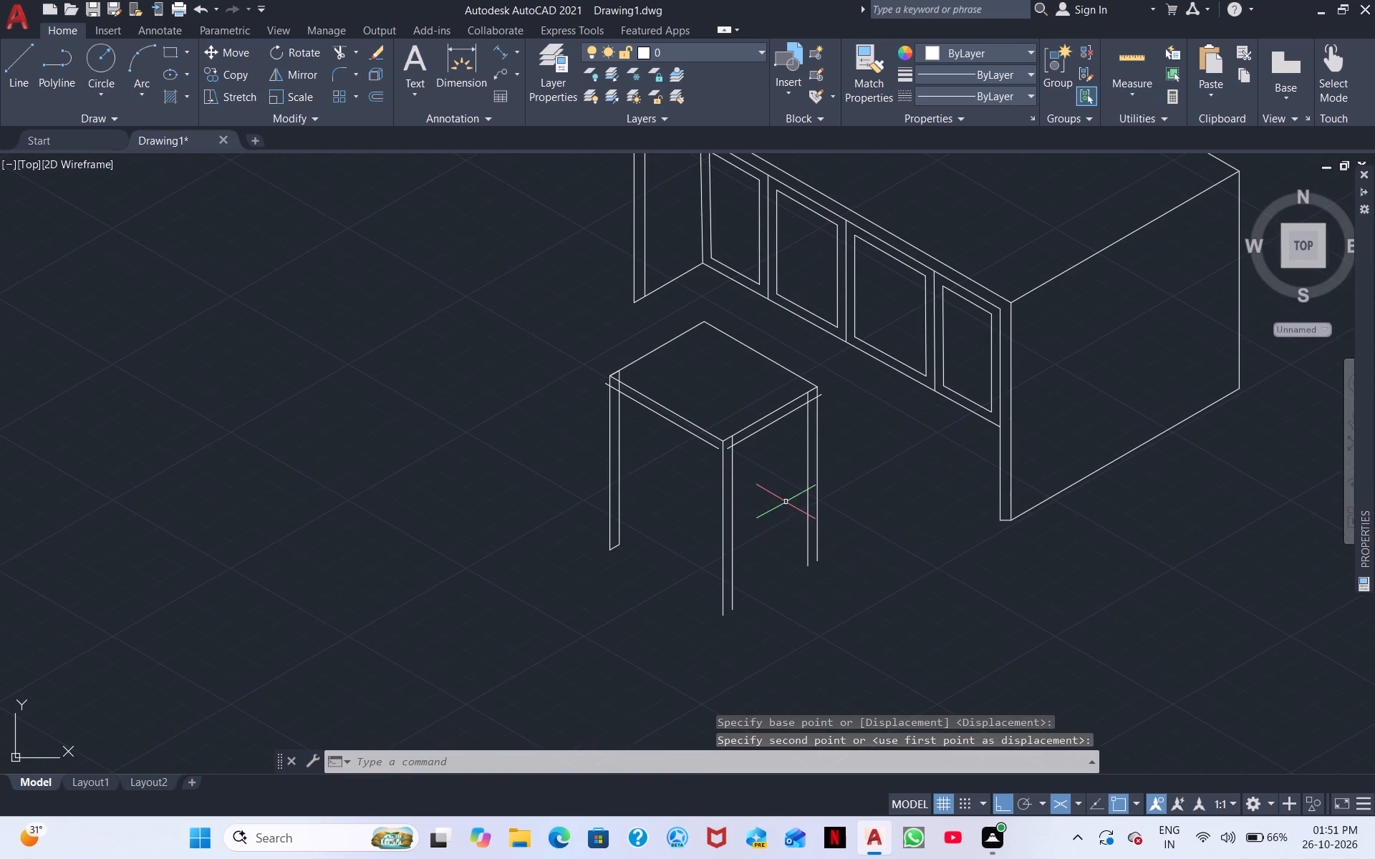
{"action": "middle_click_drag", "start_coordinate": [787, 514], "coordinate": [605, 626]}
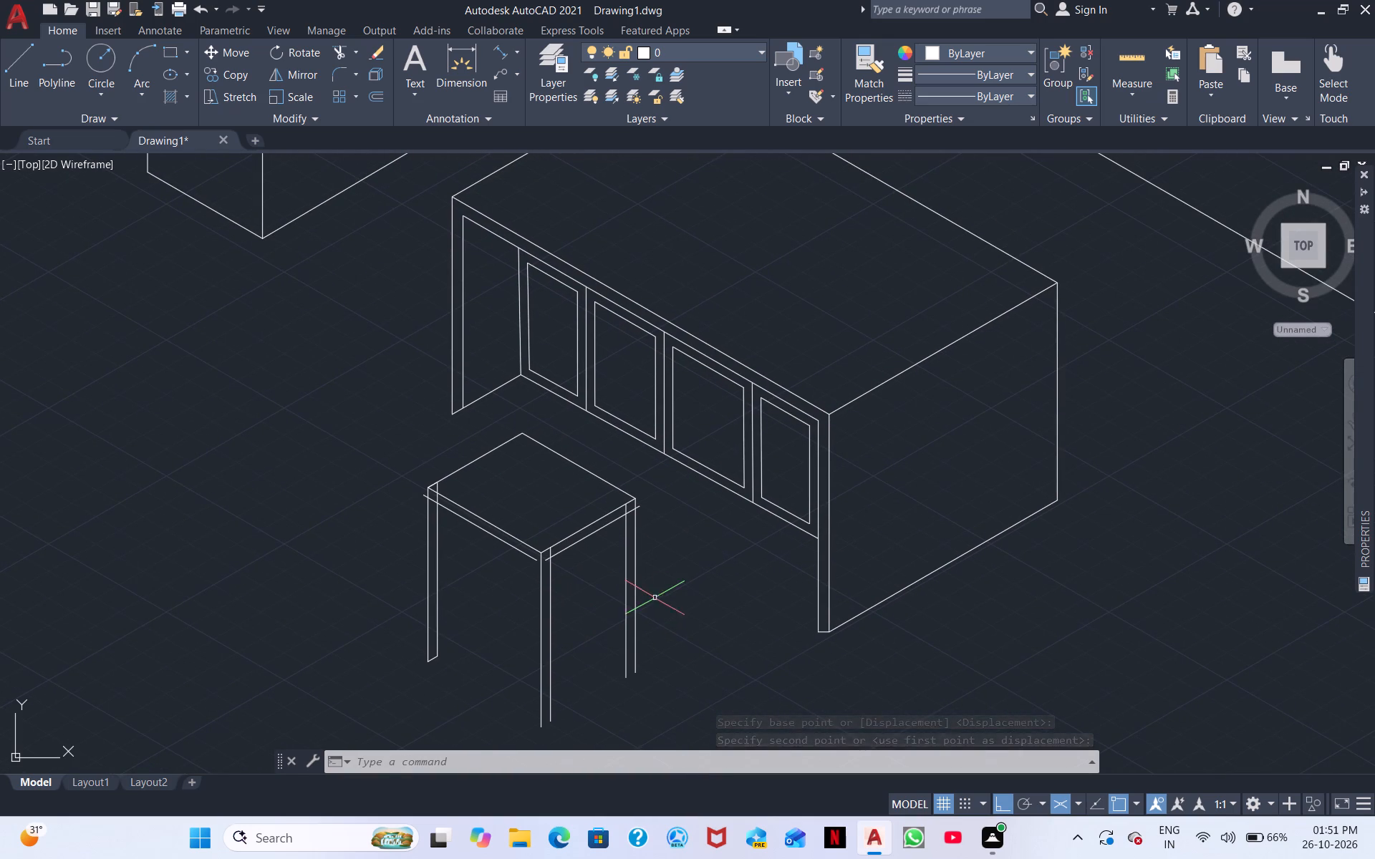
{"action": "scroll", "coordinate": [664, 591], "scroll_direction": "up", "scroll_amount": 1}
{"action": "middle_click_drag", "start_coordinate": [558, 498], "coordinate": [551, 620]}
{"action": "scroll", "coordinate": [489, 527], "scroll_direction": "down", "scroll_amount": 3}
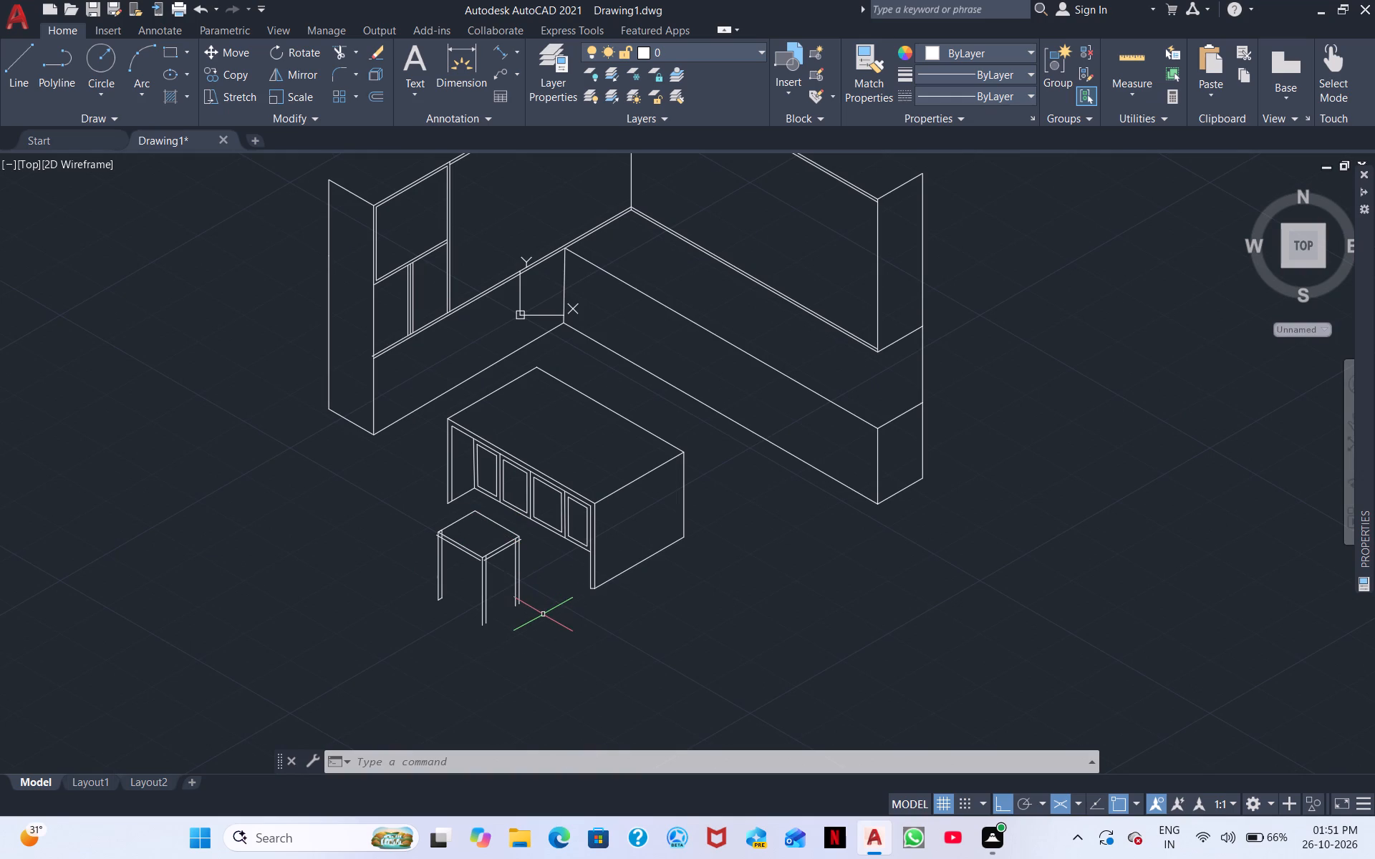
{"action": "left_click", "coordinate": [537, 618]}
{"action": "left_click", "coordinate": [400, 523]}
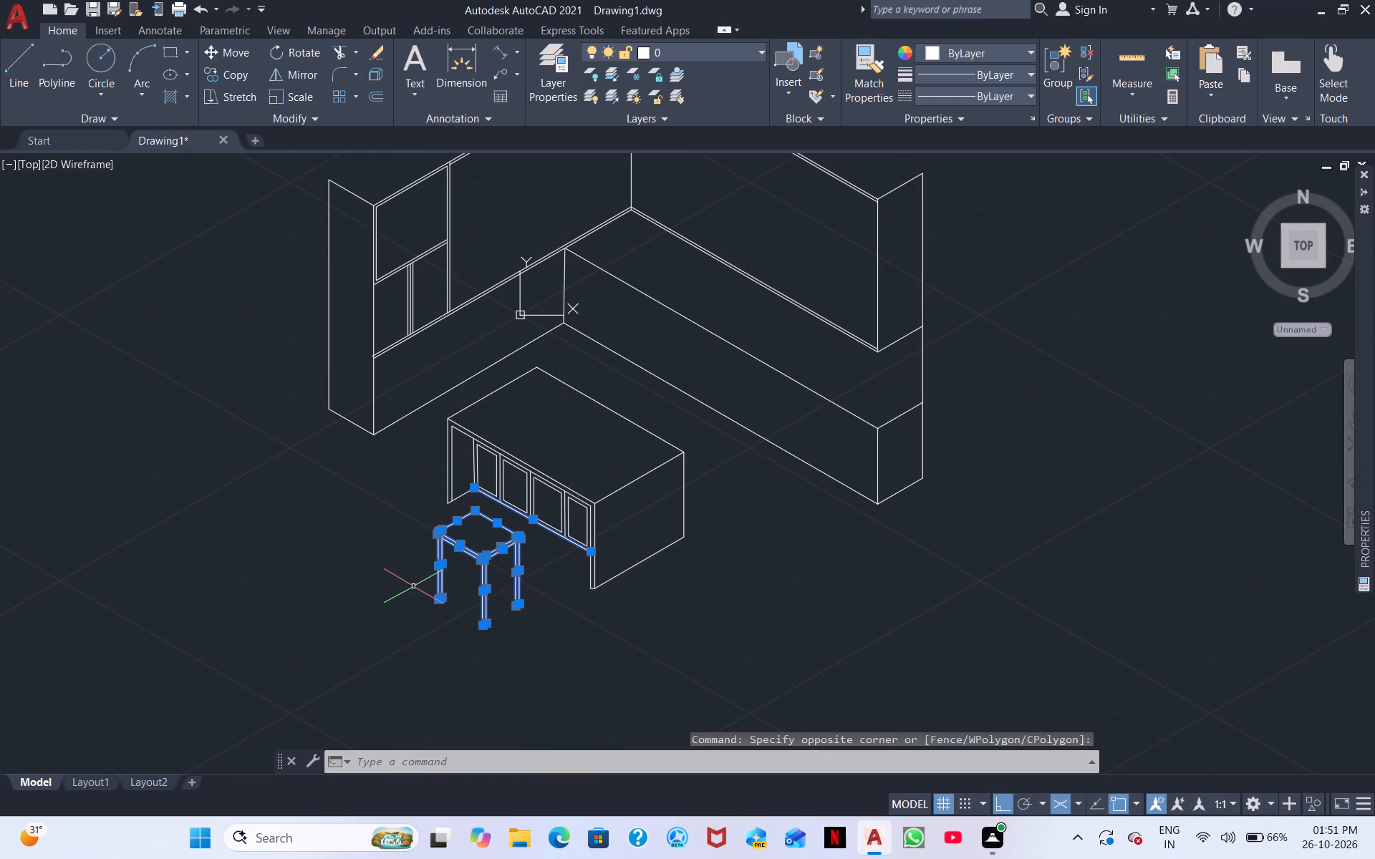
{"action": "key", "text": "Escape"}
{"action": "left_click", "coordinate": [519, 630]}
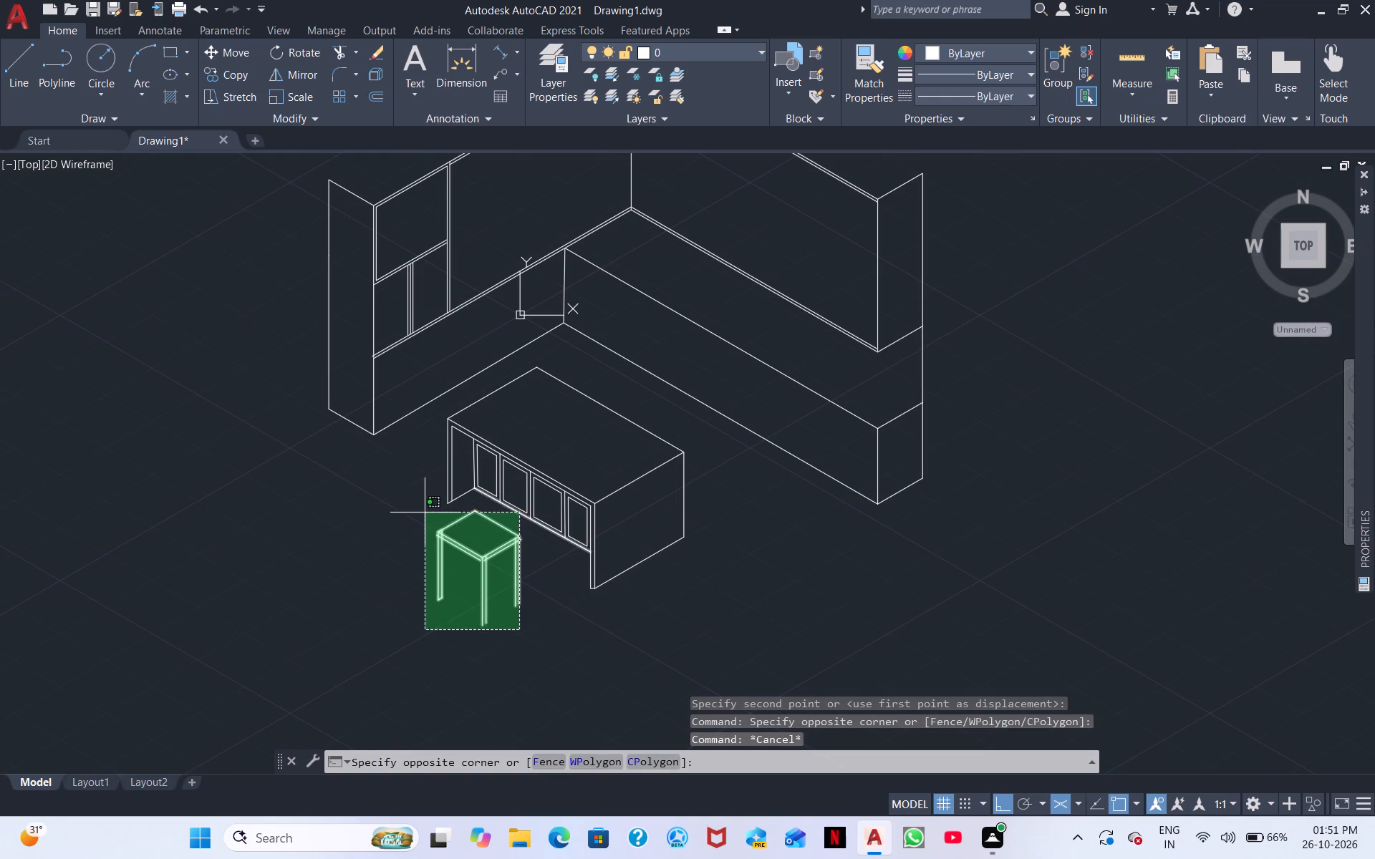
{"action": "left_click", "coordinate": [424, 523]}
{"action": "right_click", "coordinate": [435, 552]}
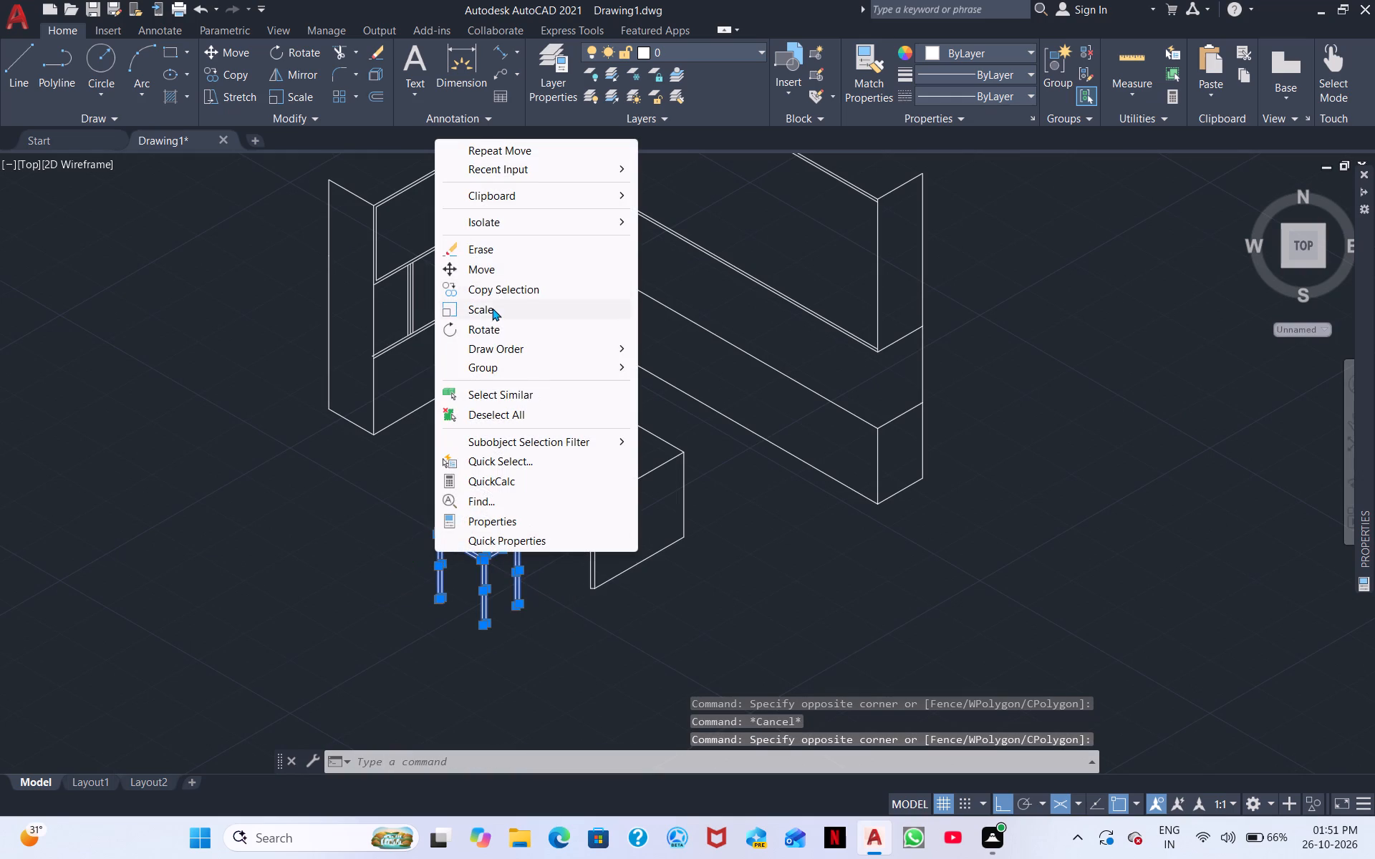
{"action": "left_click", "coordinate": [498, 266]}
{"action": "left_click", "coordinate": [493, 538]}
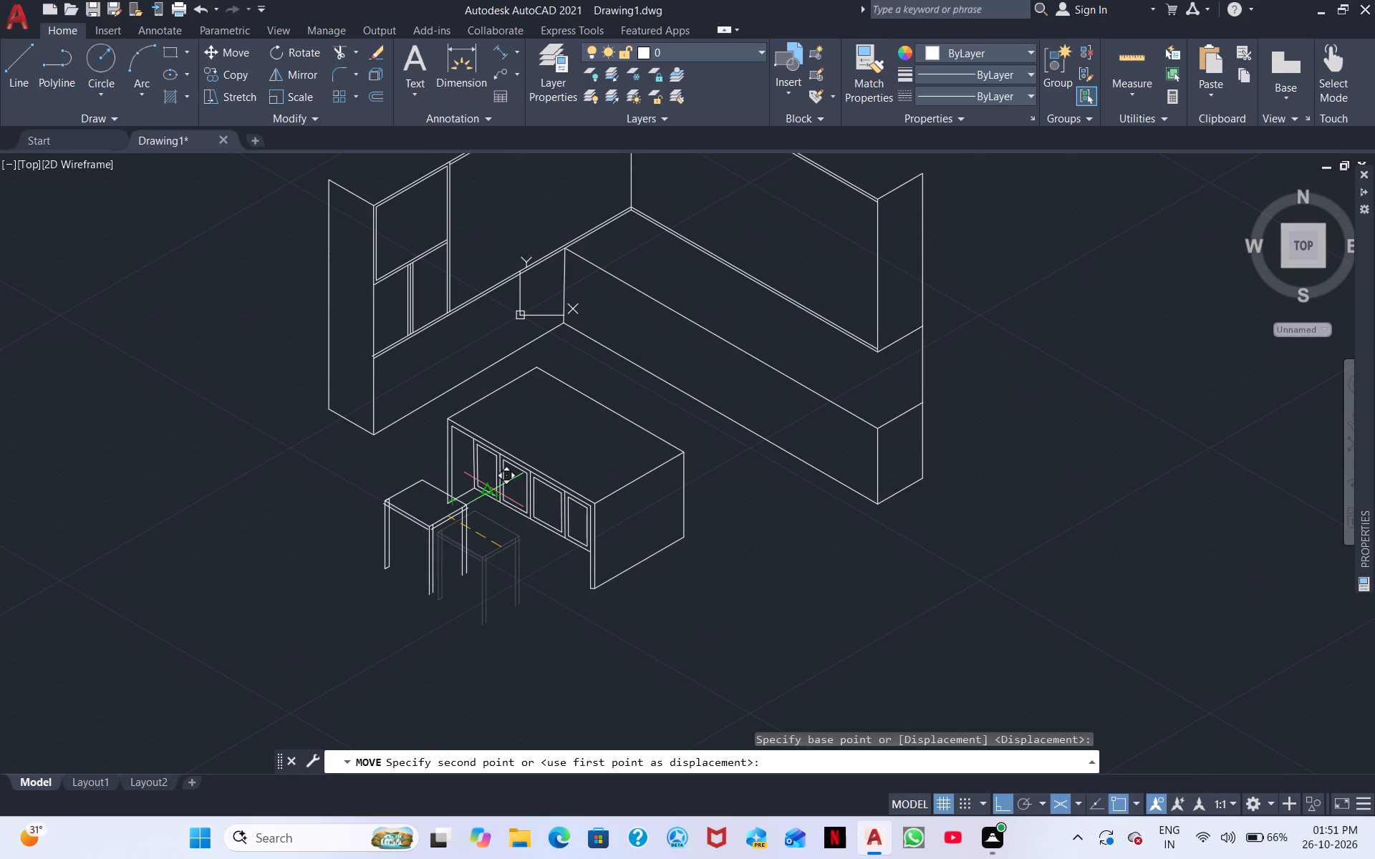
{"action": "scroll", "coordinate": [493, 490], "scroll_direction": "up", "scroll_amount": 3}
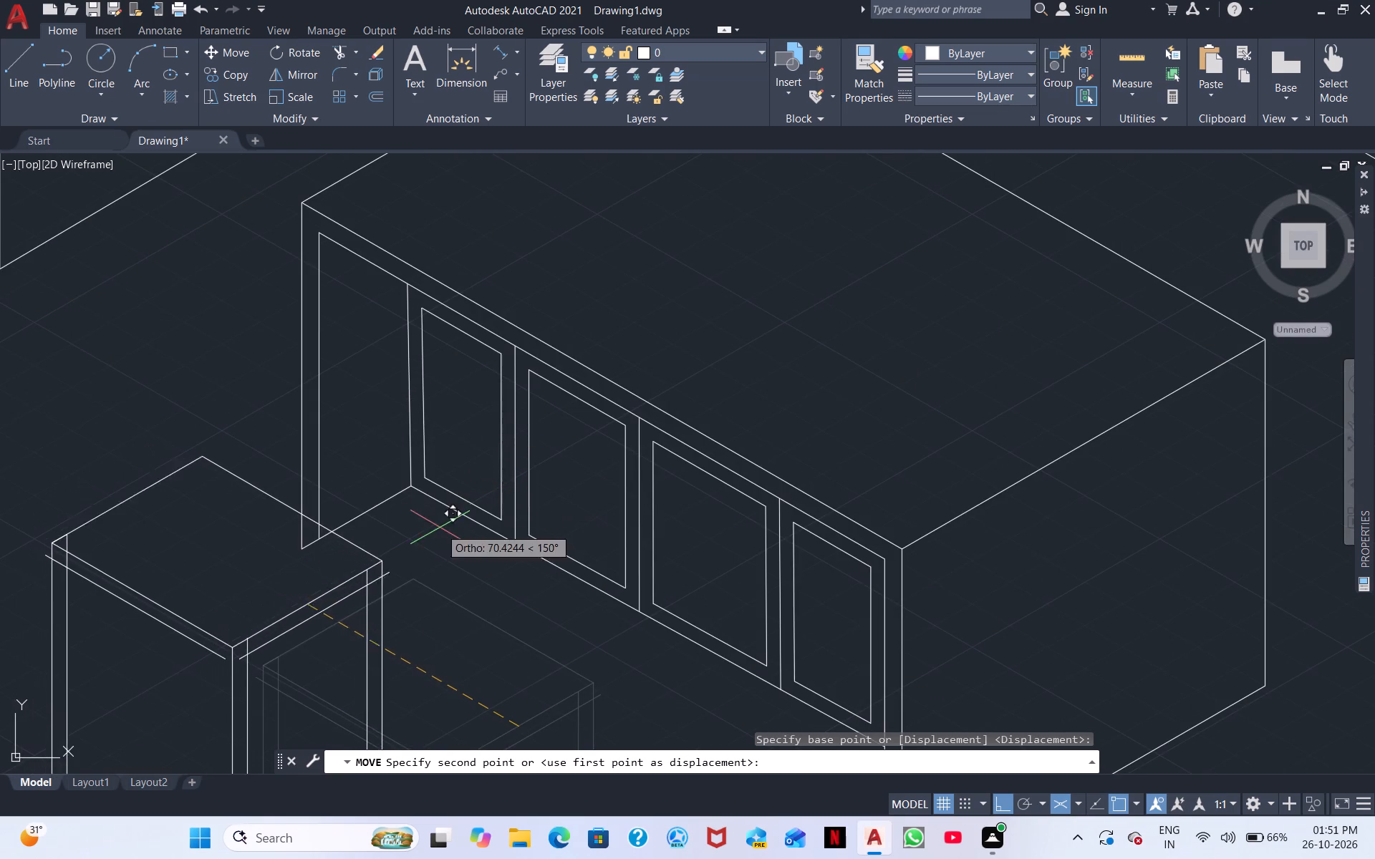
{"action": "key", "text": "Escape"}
Copy the front corner leg's two vertical lines from the top's front corner to its rear corner.
{"action": "middle_click_drag", "start_coordinate": [388, 658], "coordinate": [363, 598]}
{"action": "middle_click_drag", "start_coordinate": [395, 663], "coordinate": [278, 531]}
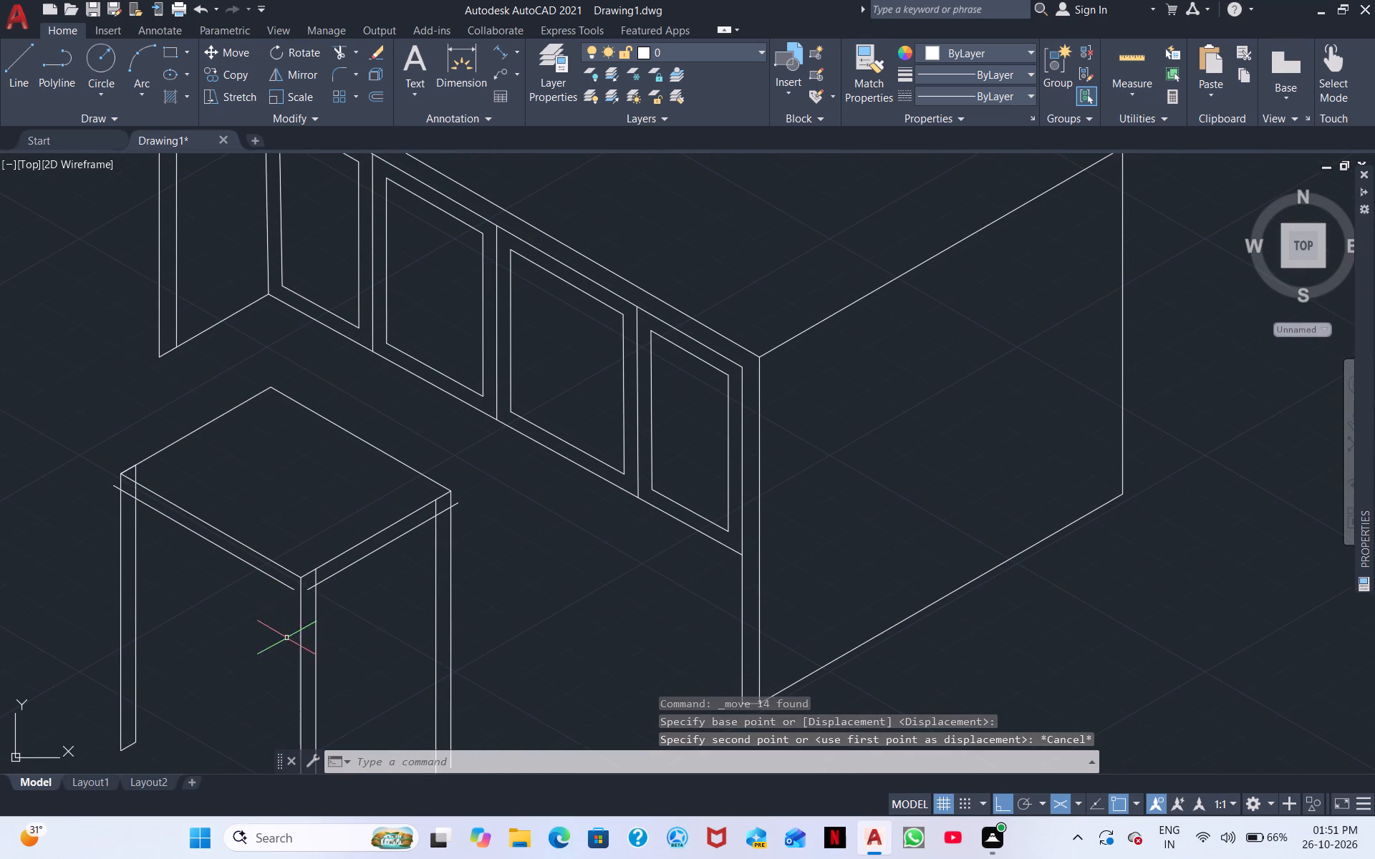
{"action": "middle_click_drag", "start_coordinate": [258, 618], "coordinate": [309, 485]}
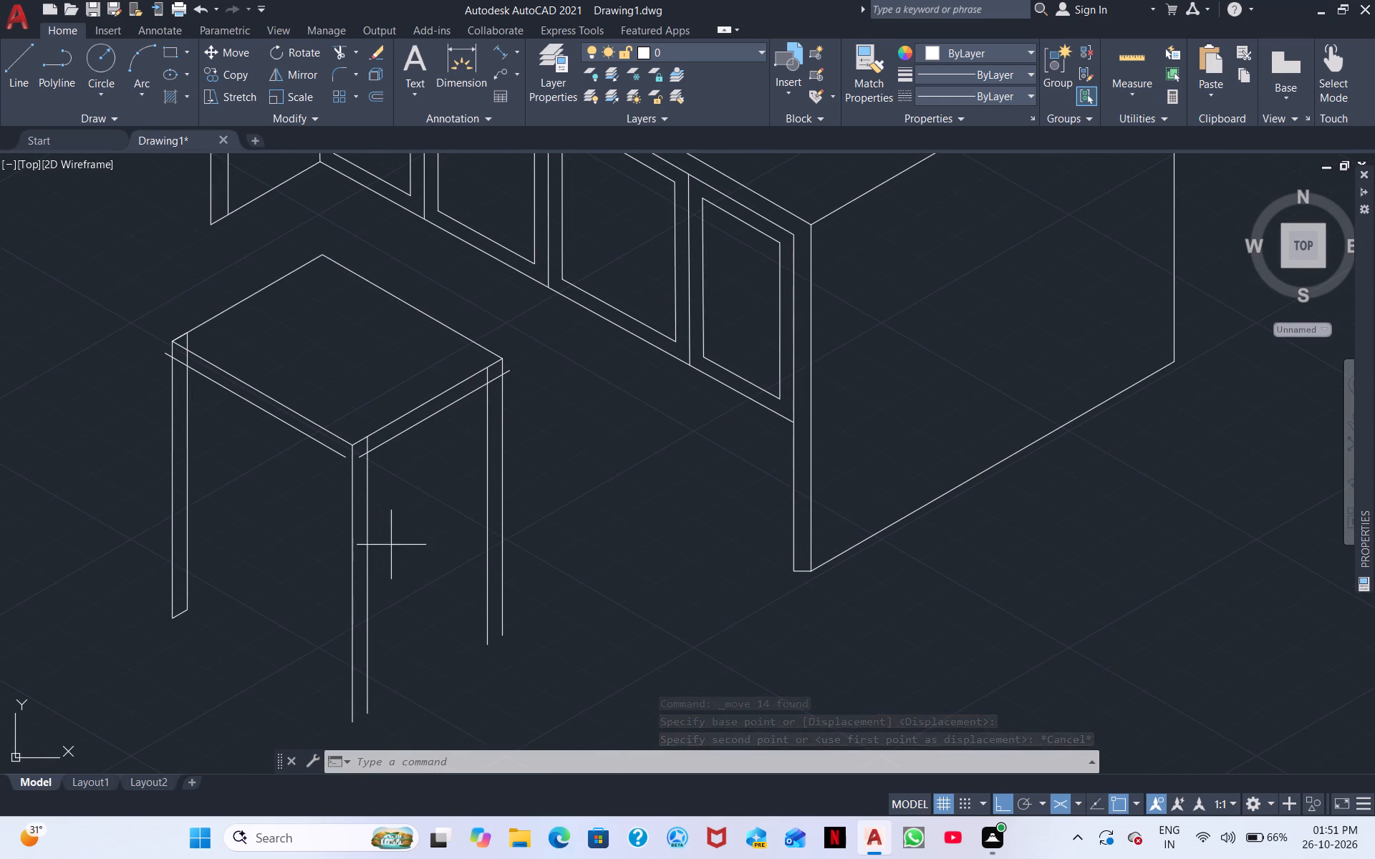
{"action": "left_click", "coordinate": [391, 545]}
{"action": "left_click", "coordinate": [312, 511]}
{"action": "right_click", "coordinate": [400, 523]}
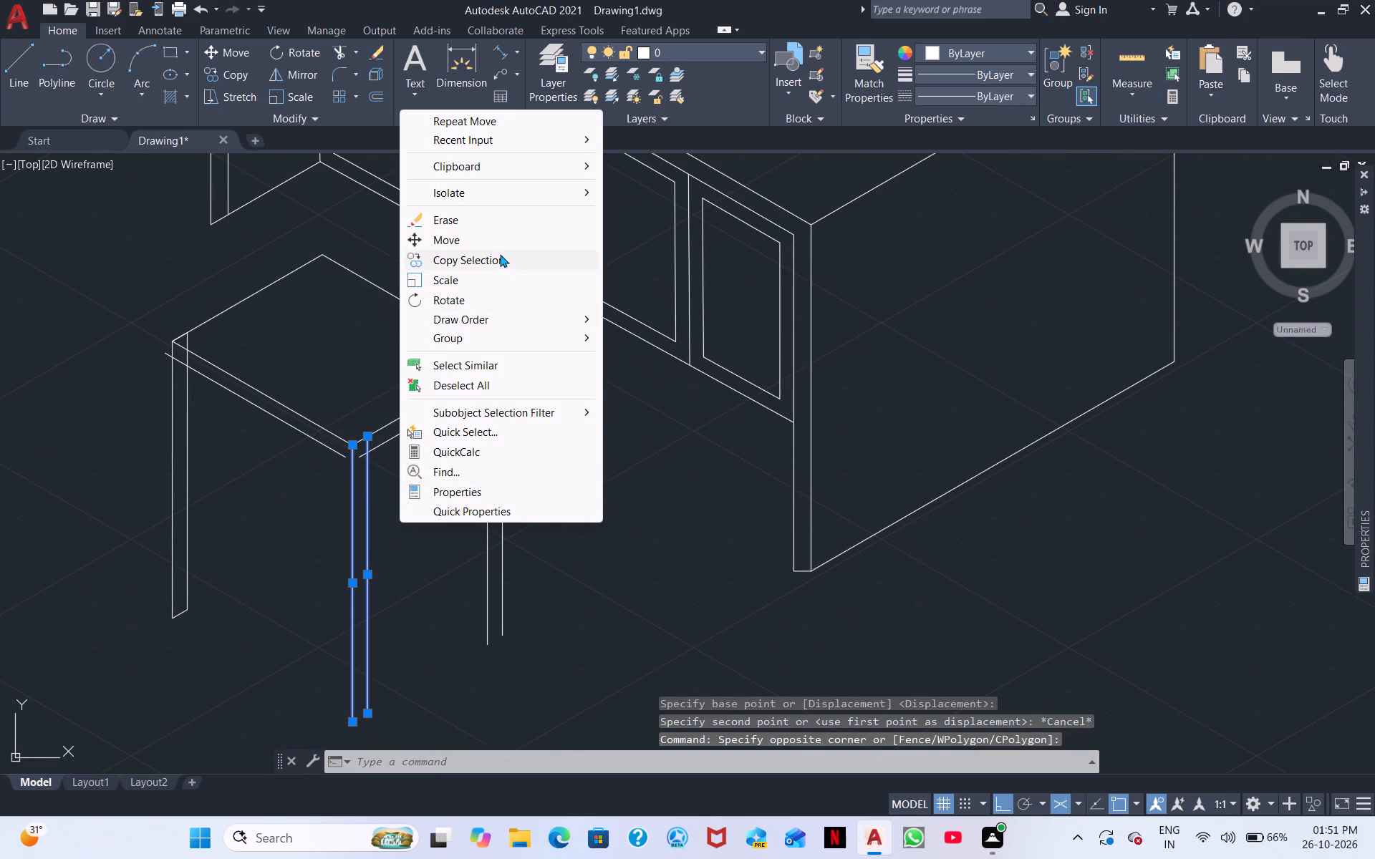
{"action": "left_click", "coordinate": [471, 266]}
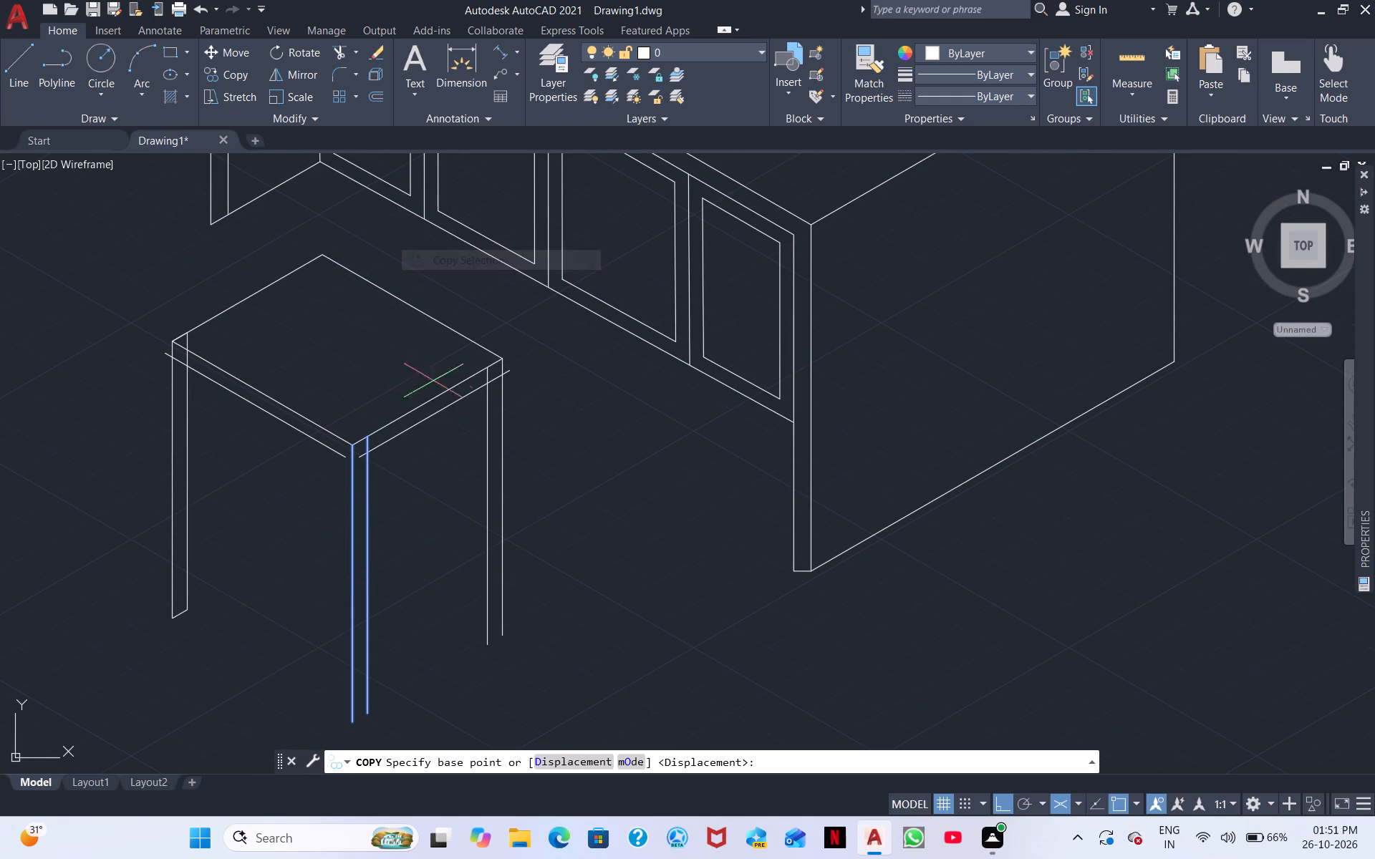
{"action": "left_click", "coordinate": [345, 447]}
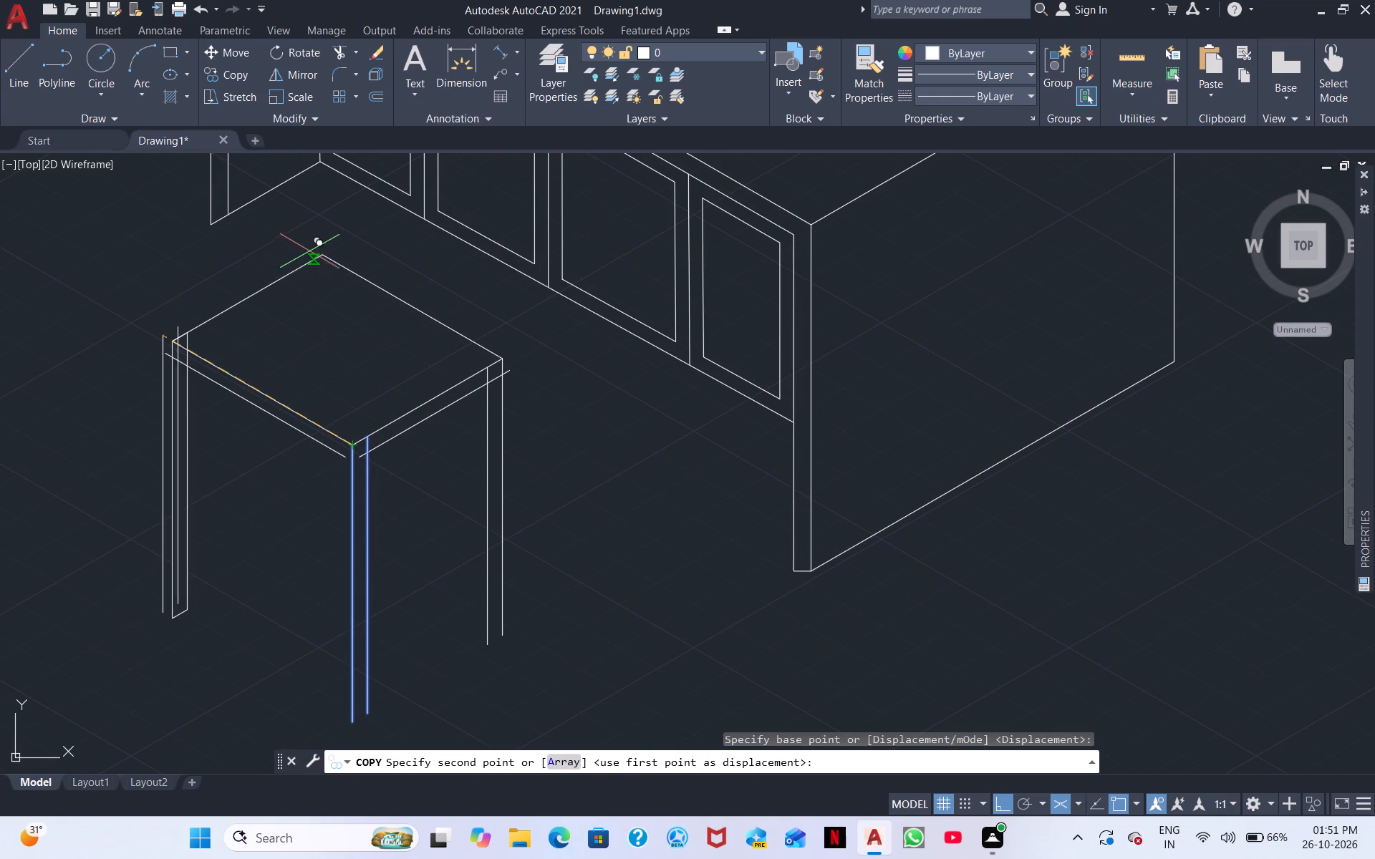
{"action": "left_click", "coordinate": [316, 249]}
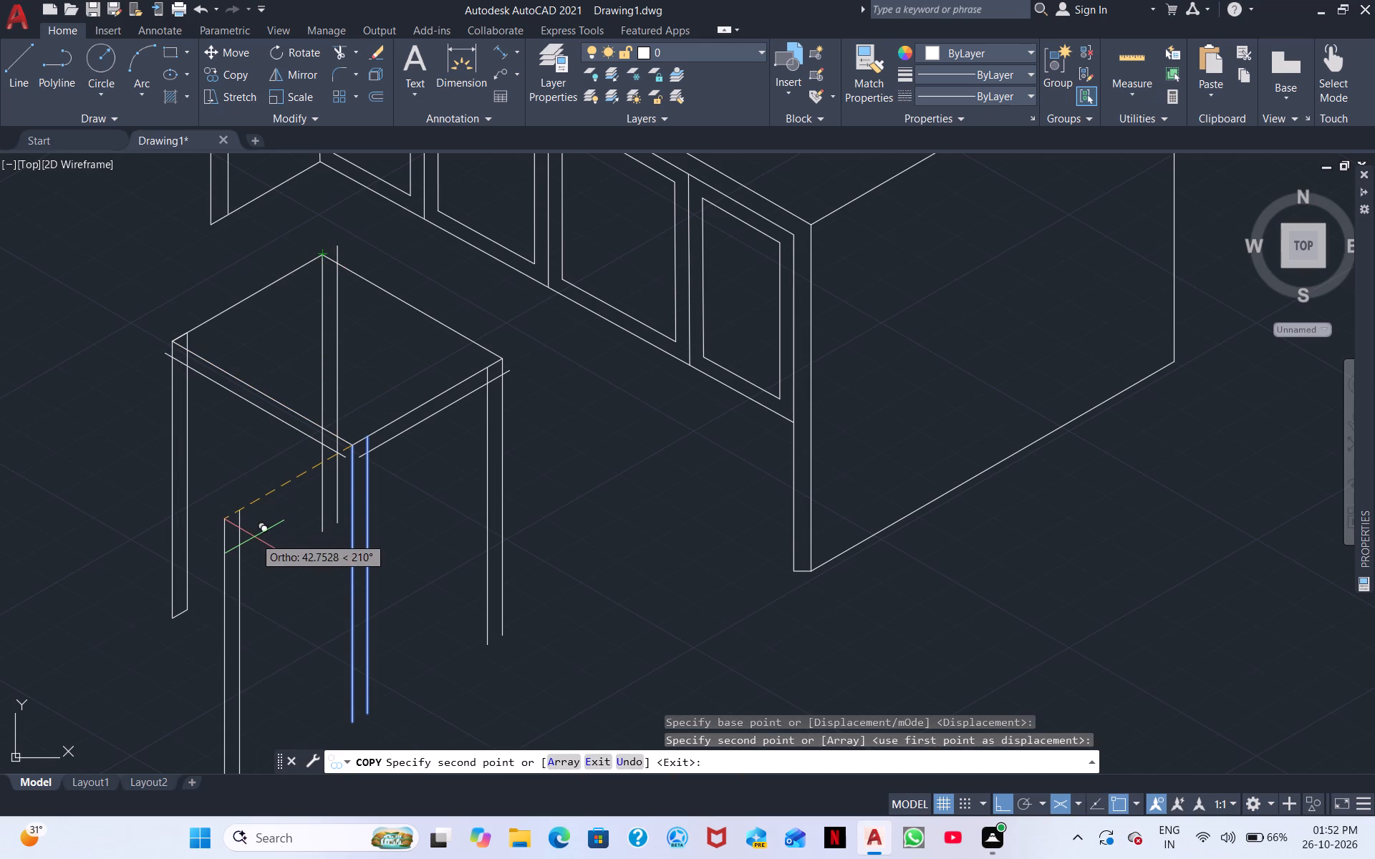
Draw a short line closing the bottom of the stool's rear leg between its two vertical lines.
{"action": "right_click", "coordinate": [254, 537]}
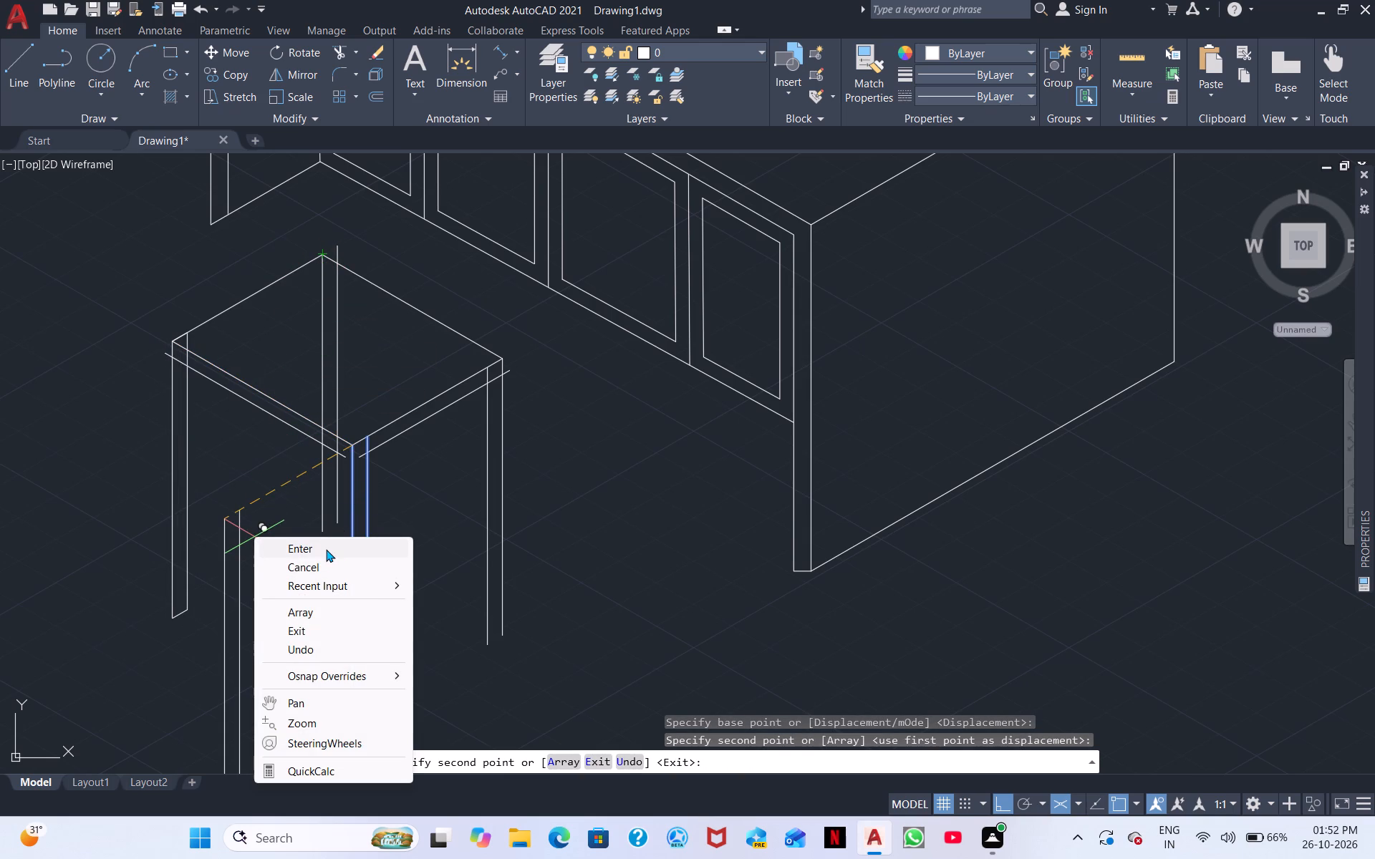
{"action": "left_click", "coordinate": [326, 549]}
{"action": "scroll", "coordinate": [352, 489], "scroll_direction": "up", "scroll_amount": 1}
{"action": "scroll", "coordinate": [367, 529], "scroll_direction": "down", "scroll_amount": 1}
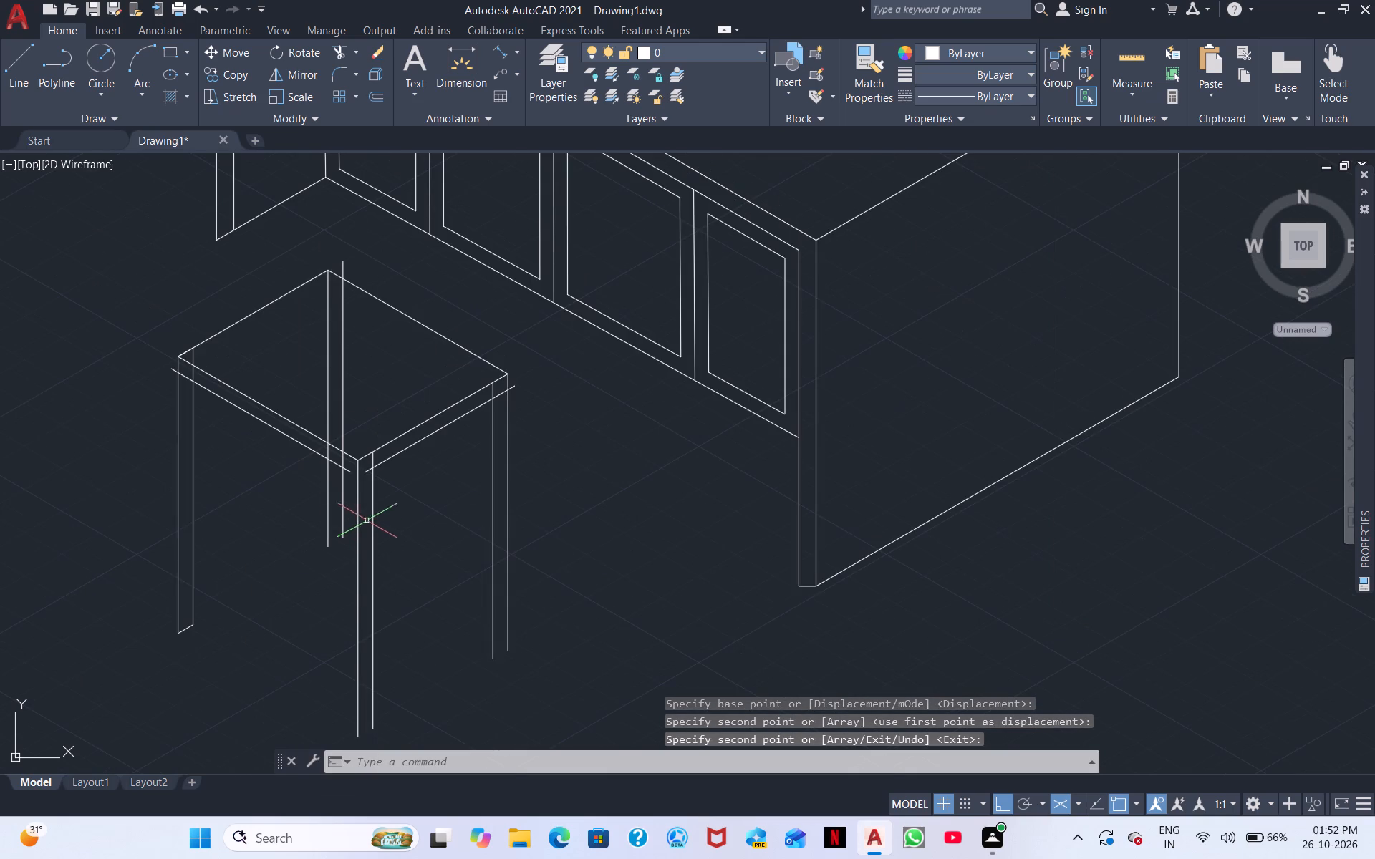
{"action": "left_click", "coordinate": [22, 71]}
{"action": "middle_click_drag", "start_coordinate": [243, 610], "coordinate": [244, 553]}
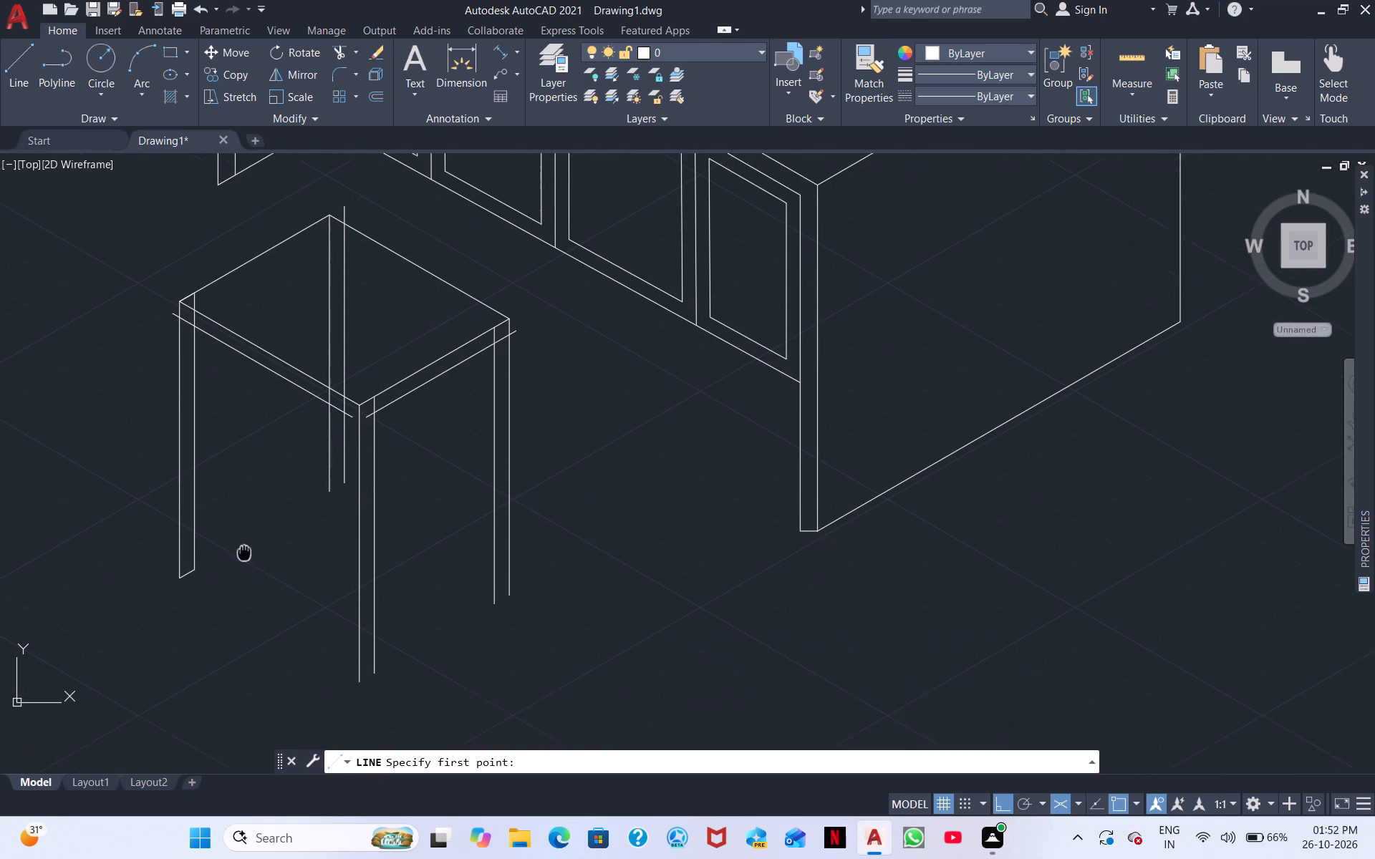
{"action": "middle_click_drag", "start_coordinate": [244, 553], "coordinate": [240, 511]}
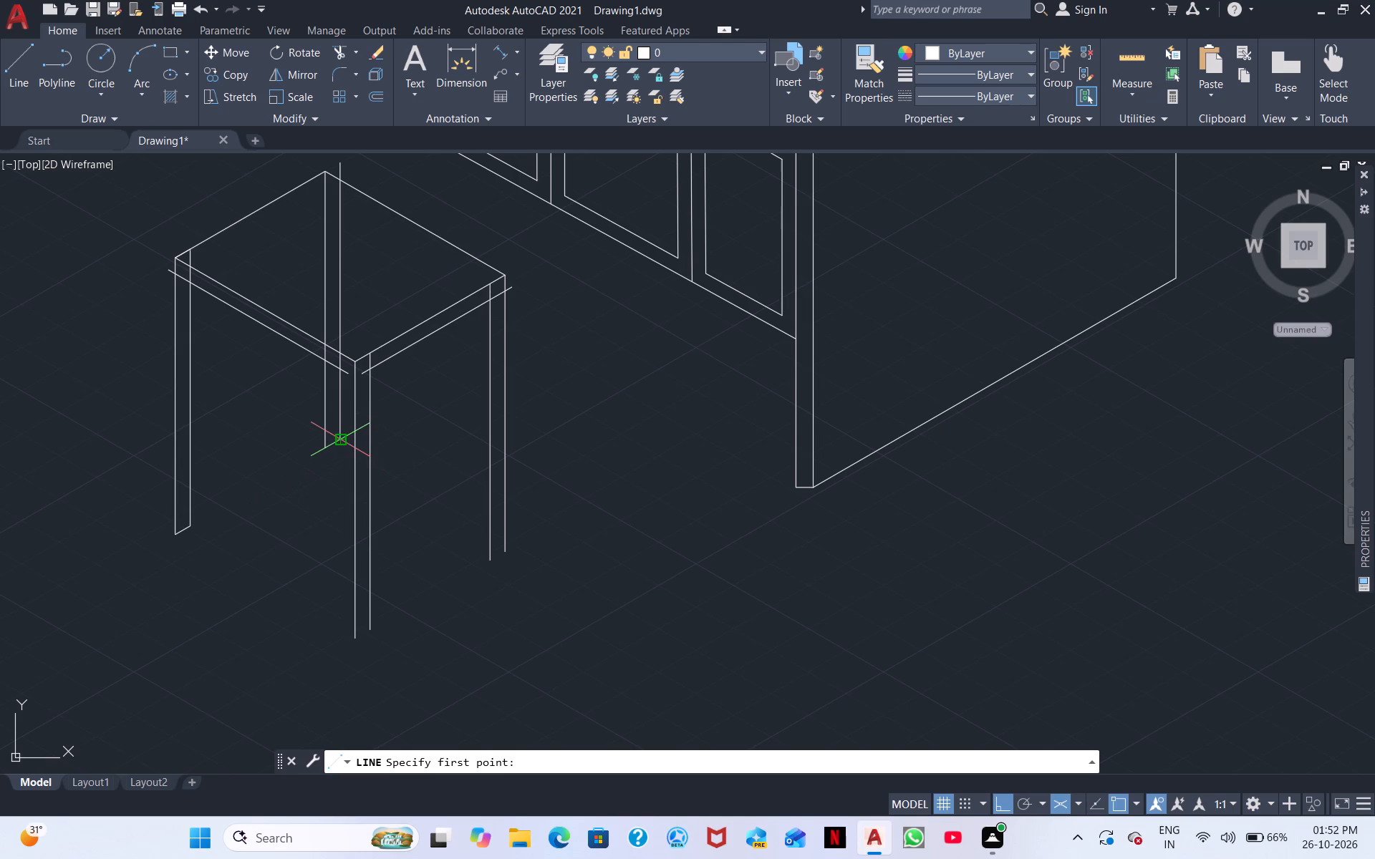
{"action": "left_click", "coordinate": [344, 435]}
{"action": "left_click", "coordinate": [327, 446]}
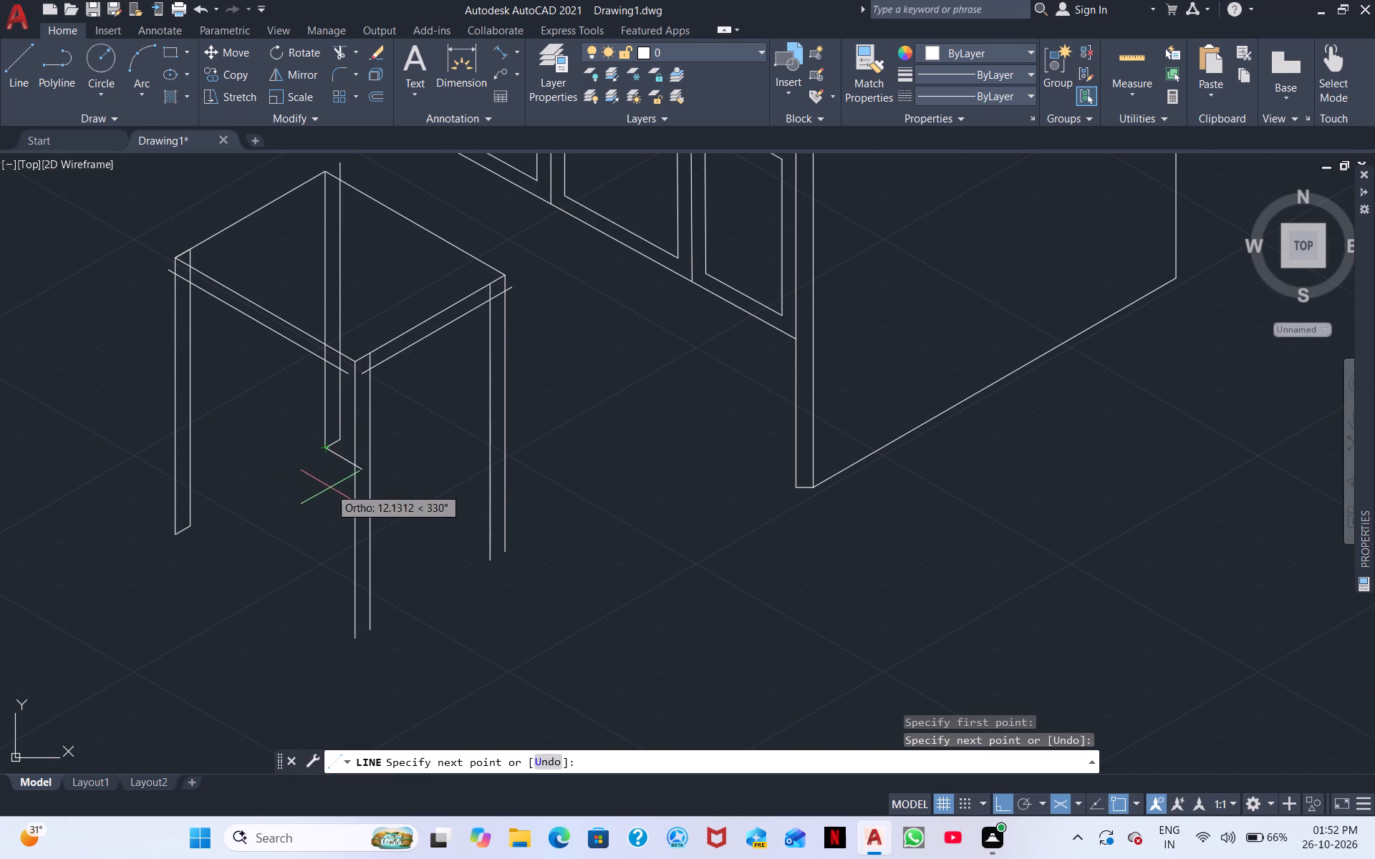
{"action": "right_click", "coordinate": [296, 513]}
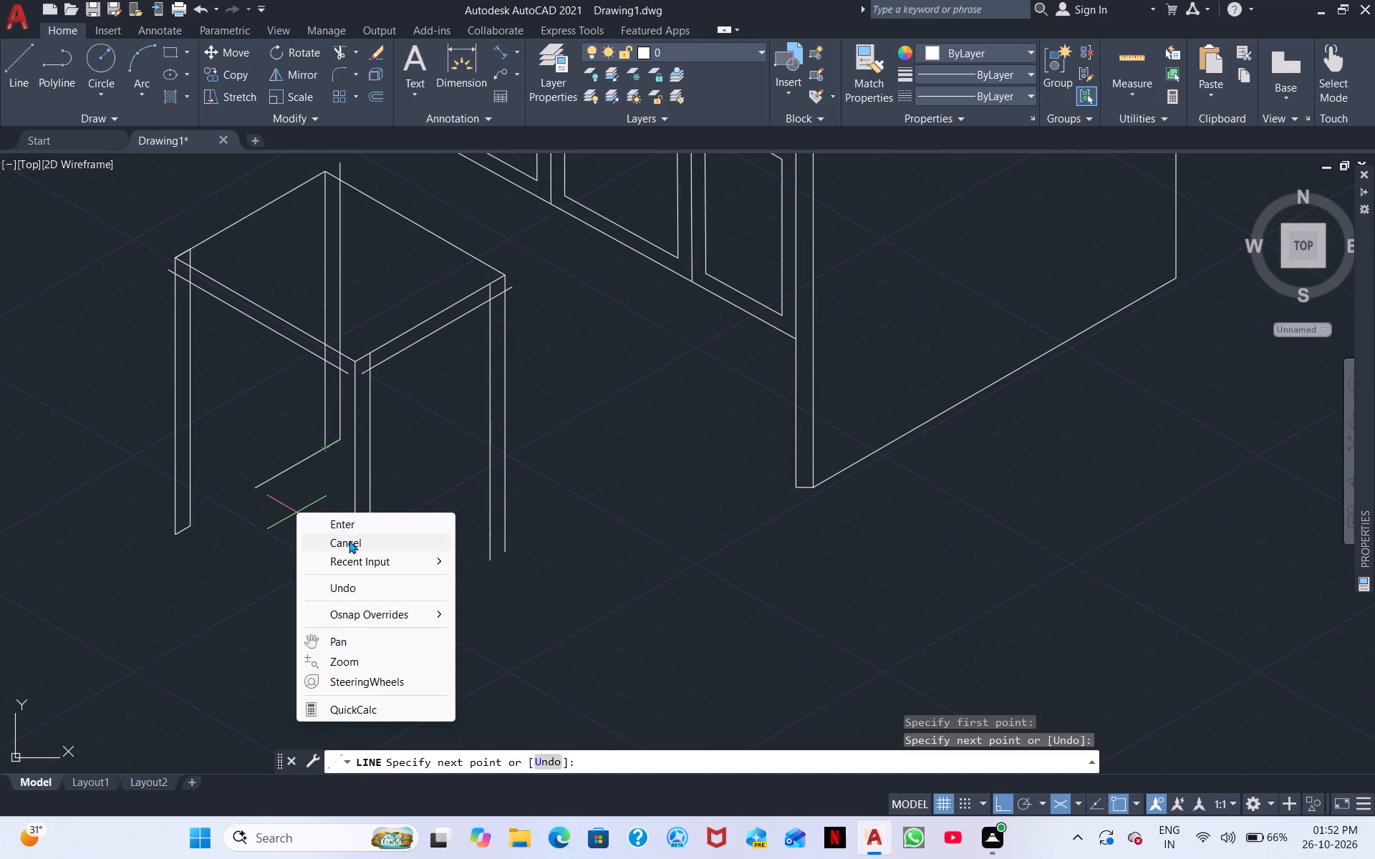
{"action": "left_click", "coordinate": [357, 523]}
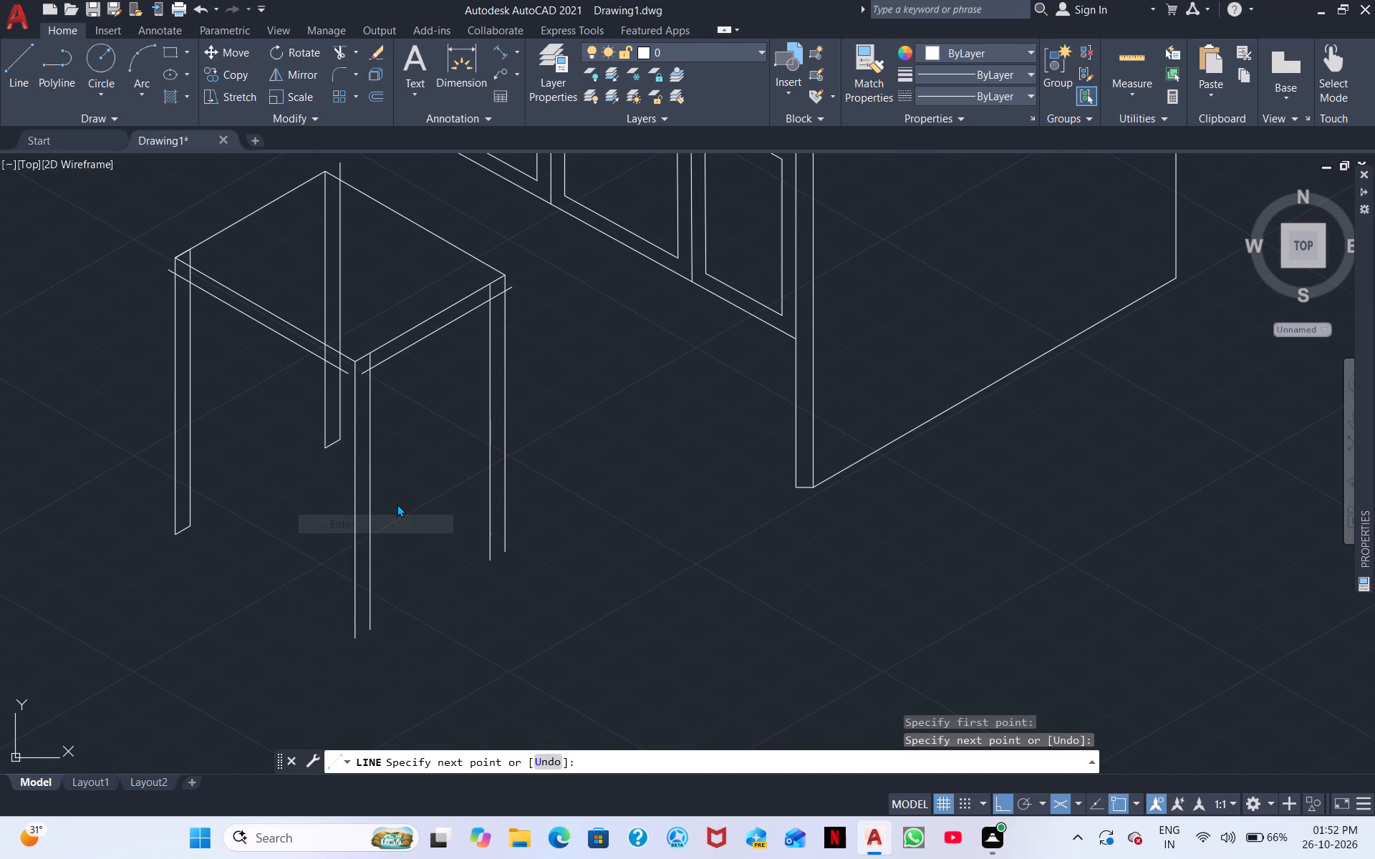
Draw short lines closing the bottoms of the stool's front corner leg and far side corner leg.
{"action": "right_click", "coordinate": [397, 504]}
{"action": "right_click", "coordinate": [423, 545]}
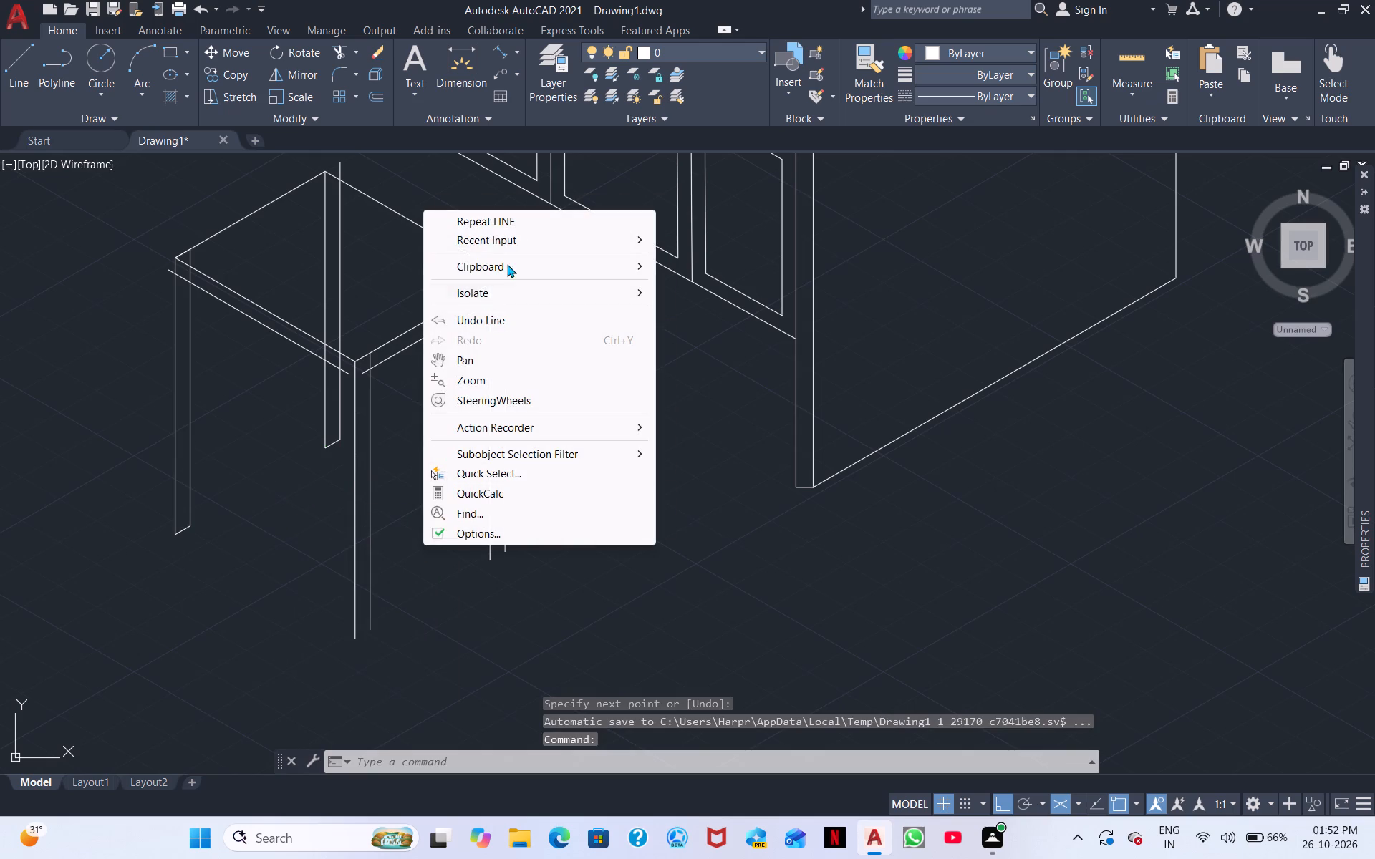
{"action": "left_click", "coordinate": [528, 221]}
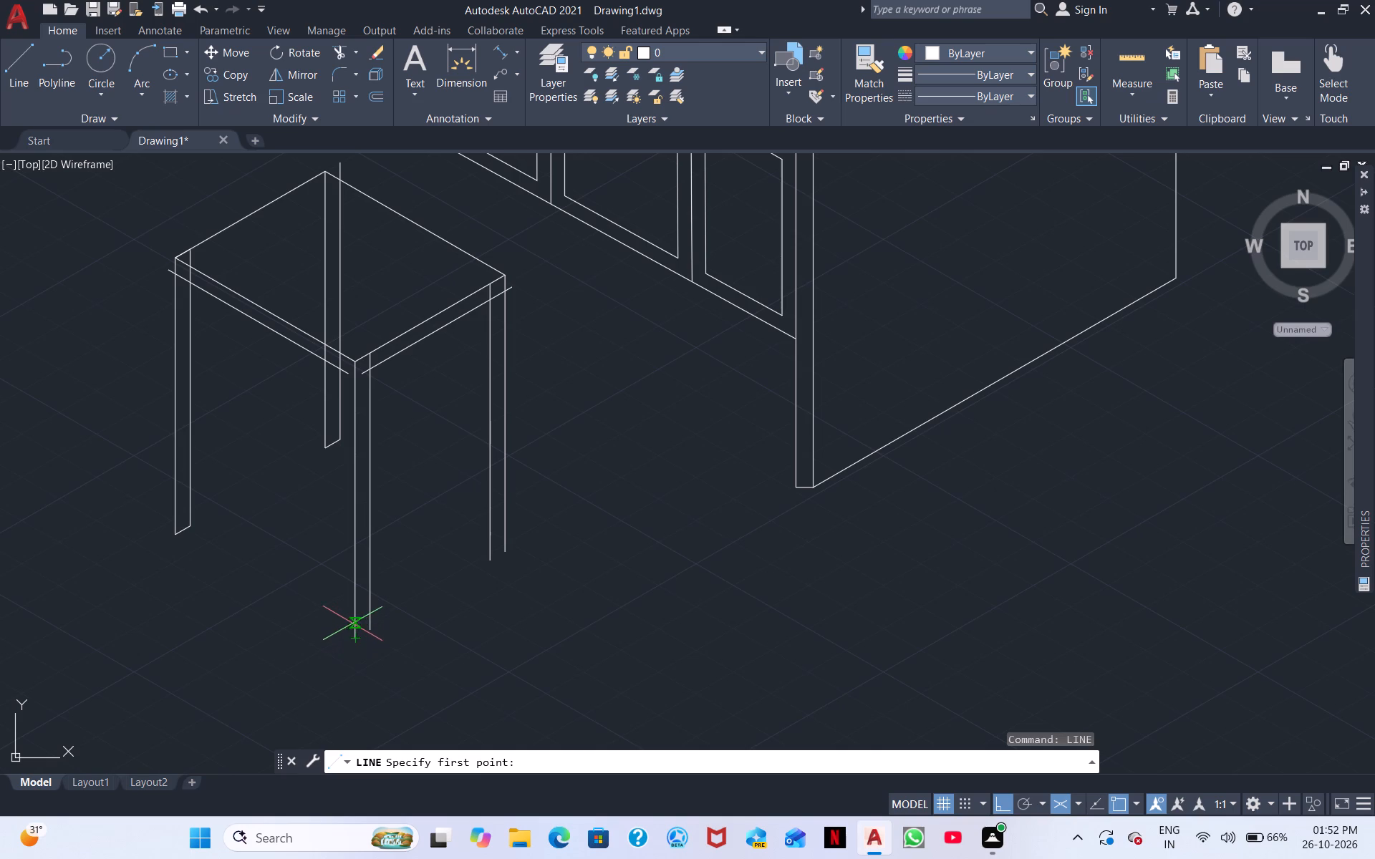
{"action": "left_click", "coordinate": [356, 634]}
{"action": "left_click", "coordinate": [372, 625]}
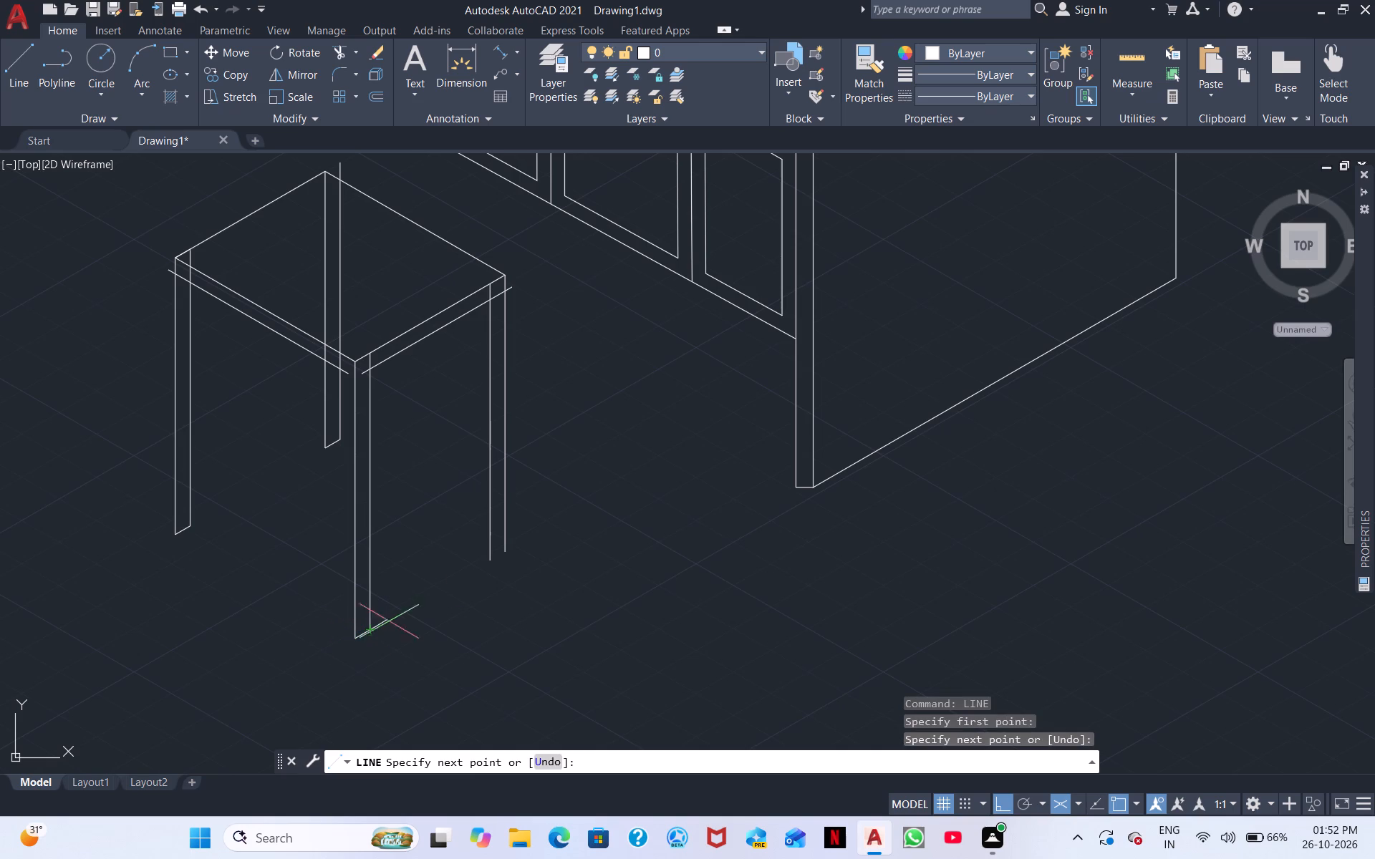
{"action": "right_click", "coordinate": [436, 602]}
{"action": "left_click", "coordinate": [483, 609]}
{"action": "right_click", "coordinate": [604, 576]}
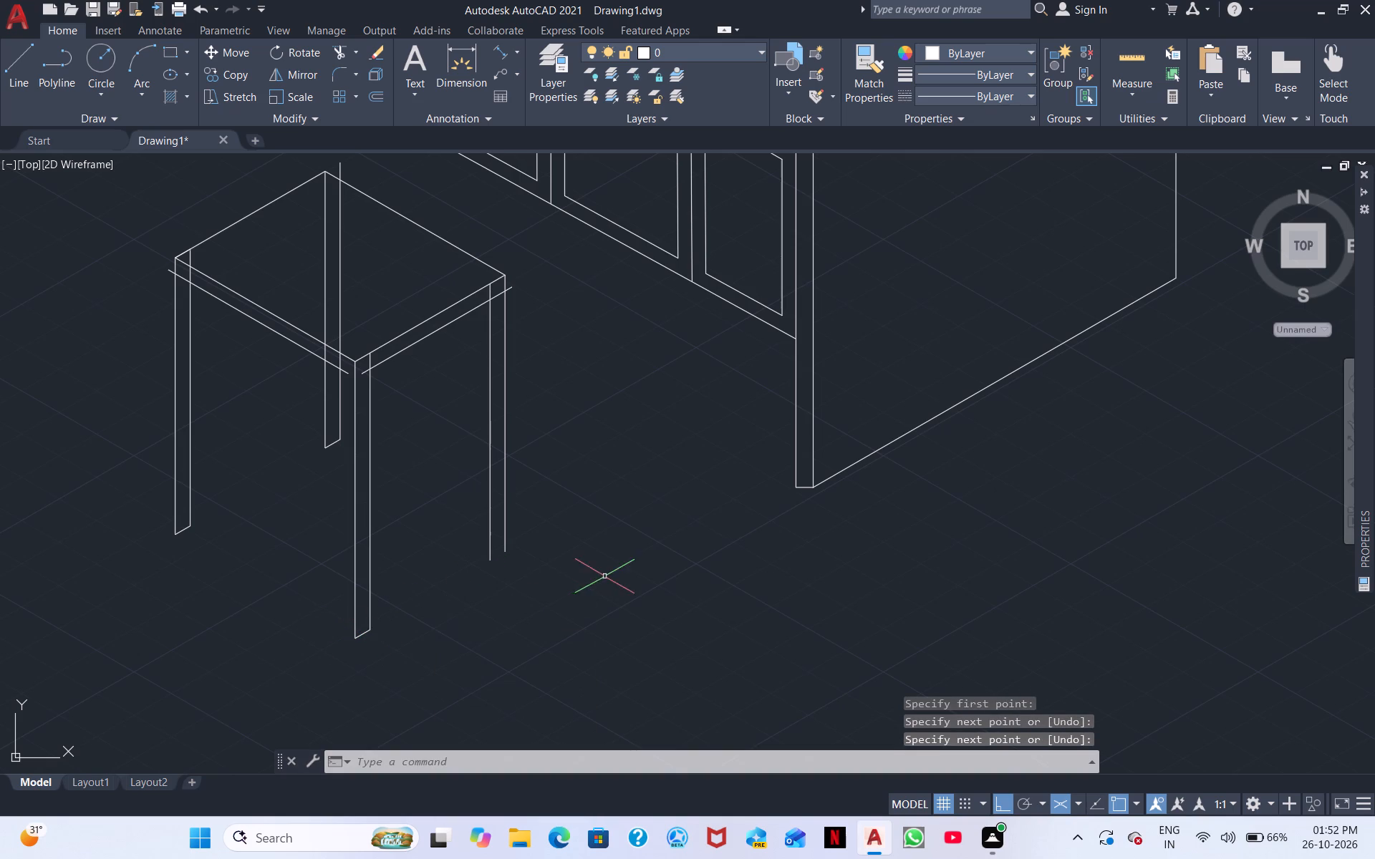
{"action": "left_click", "coordinate": [710, 249]}
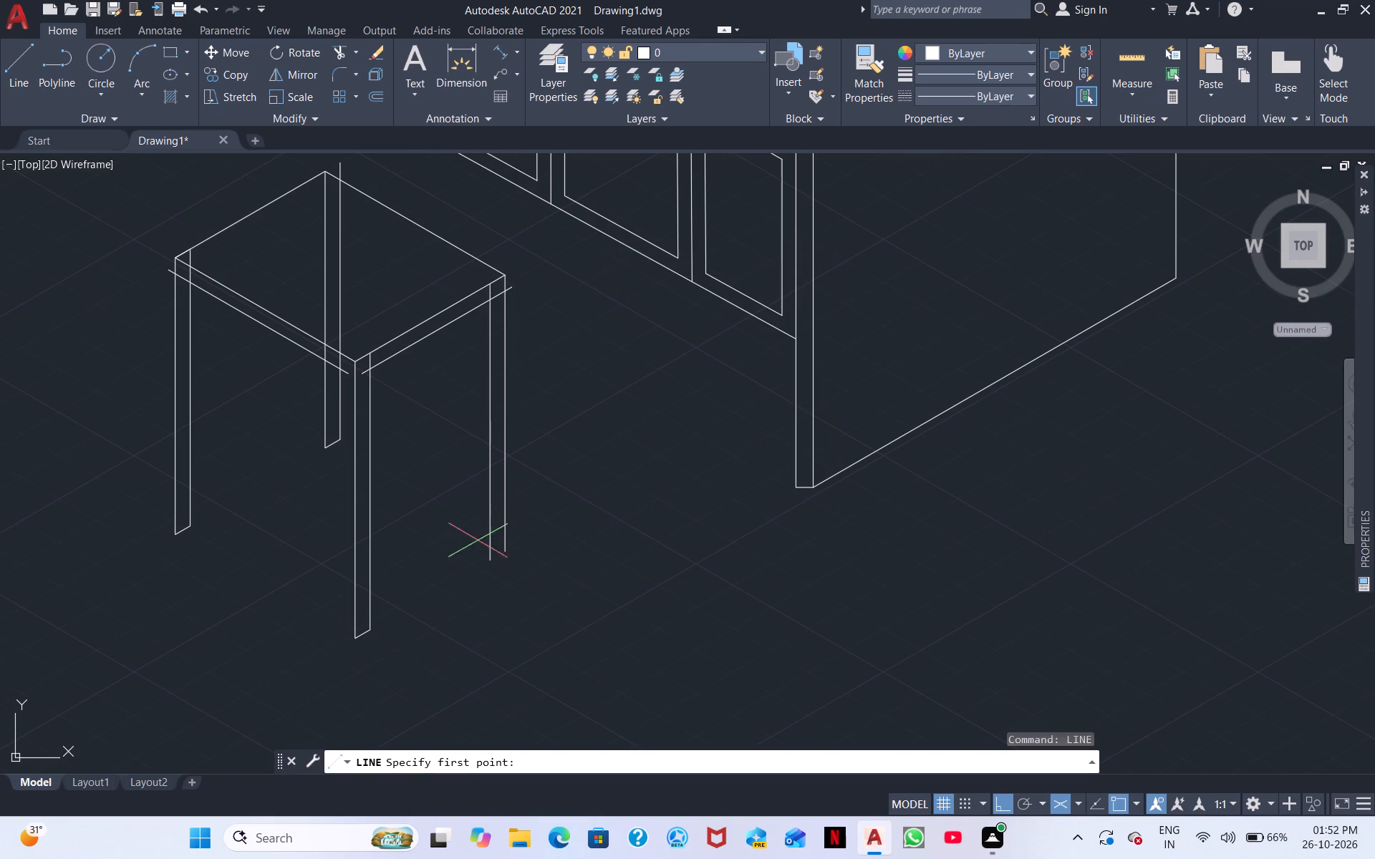
{"action": "left_click", "coordinate": [486, 559]}
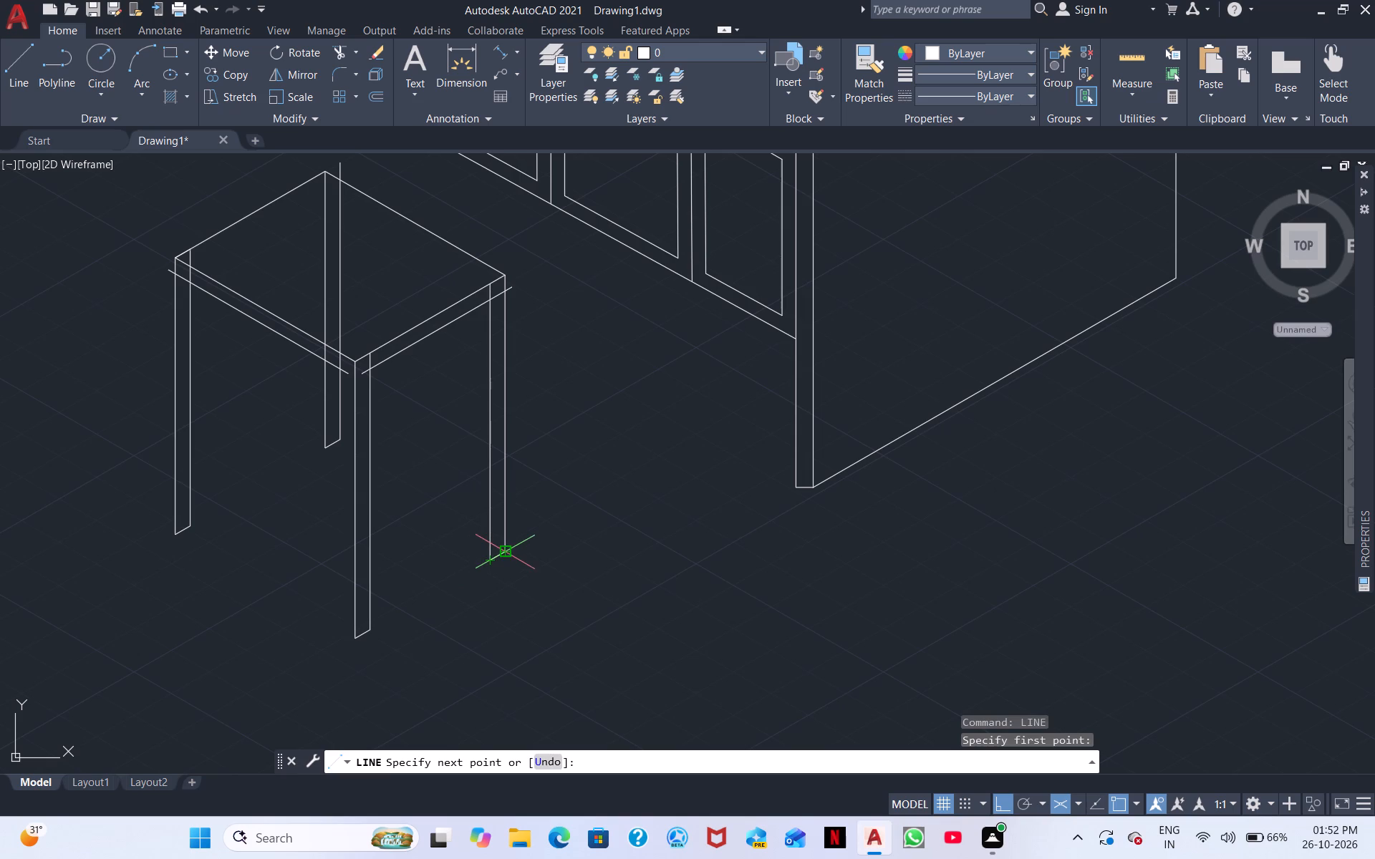
{"action": "left_click", "coordinate": [501, 552]}
{"action": "right_click", "coordinate": [557, 508]}
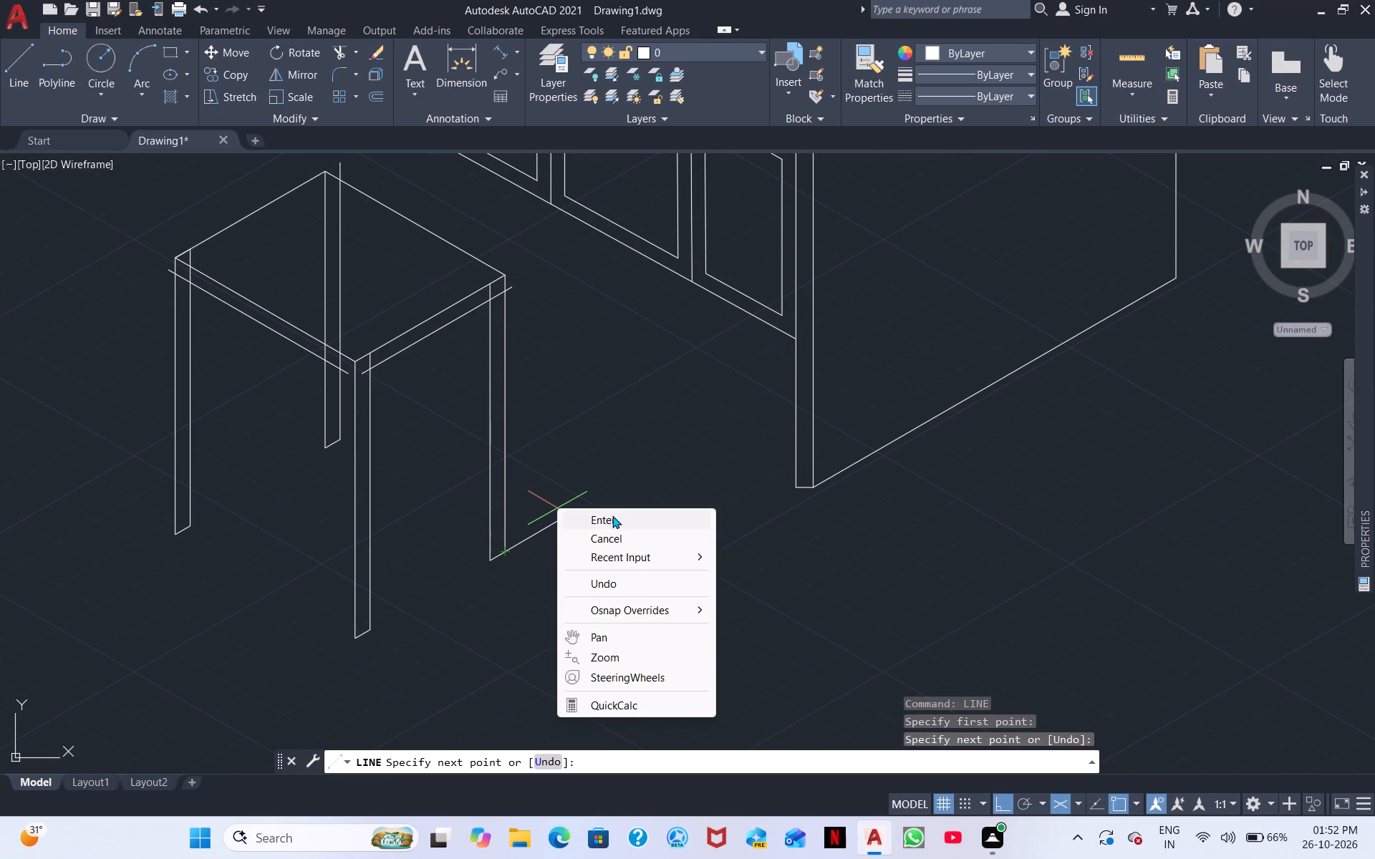
{"action": "left_click", "coordinate": [612, 515]}
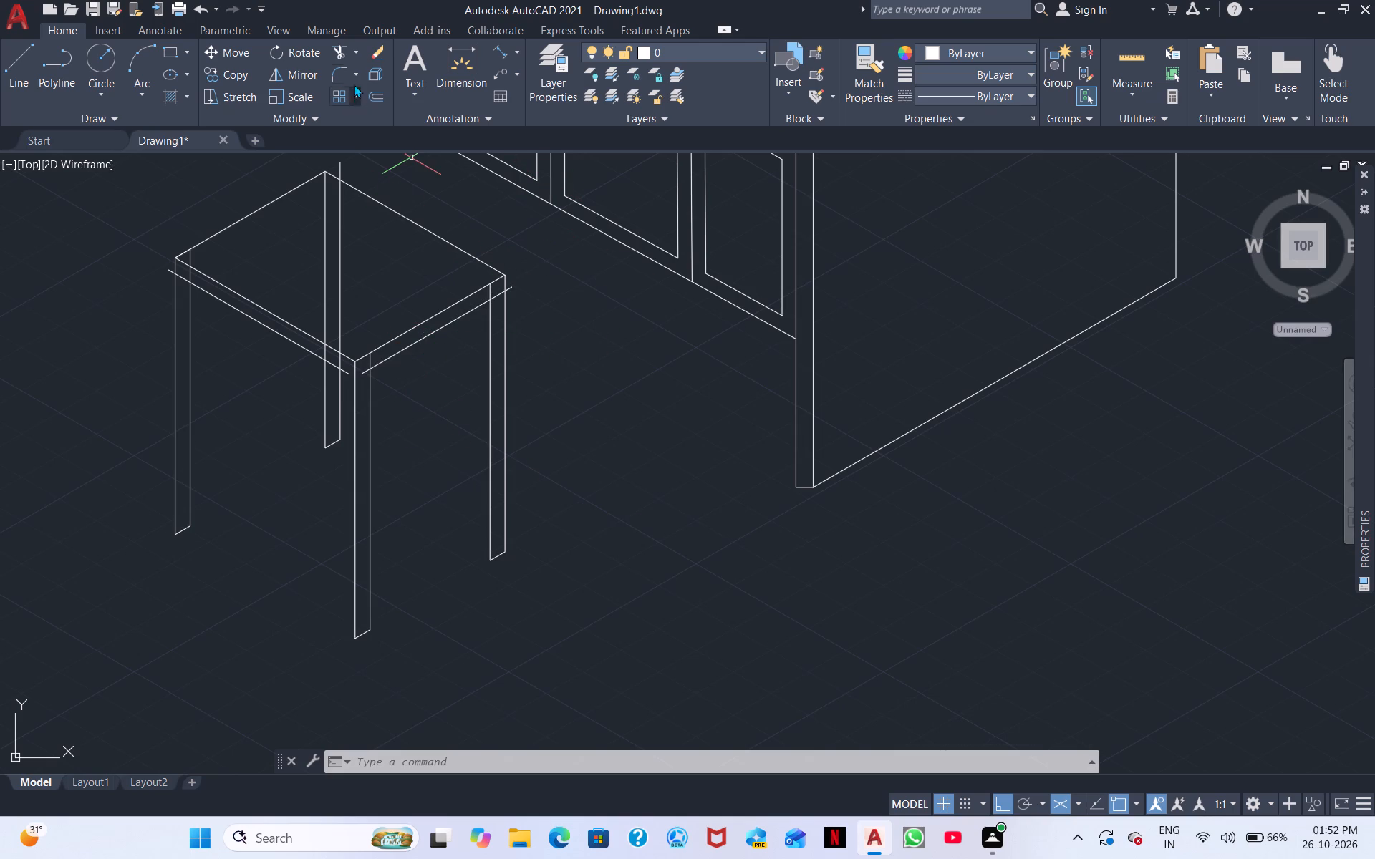
Trim the rear leg's lines hidden by the stool's top and edge band, and the lower edge's overhang at the far side corner.
{"action": "left_click", "coordinate": [332, 49]}
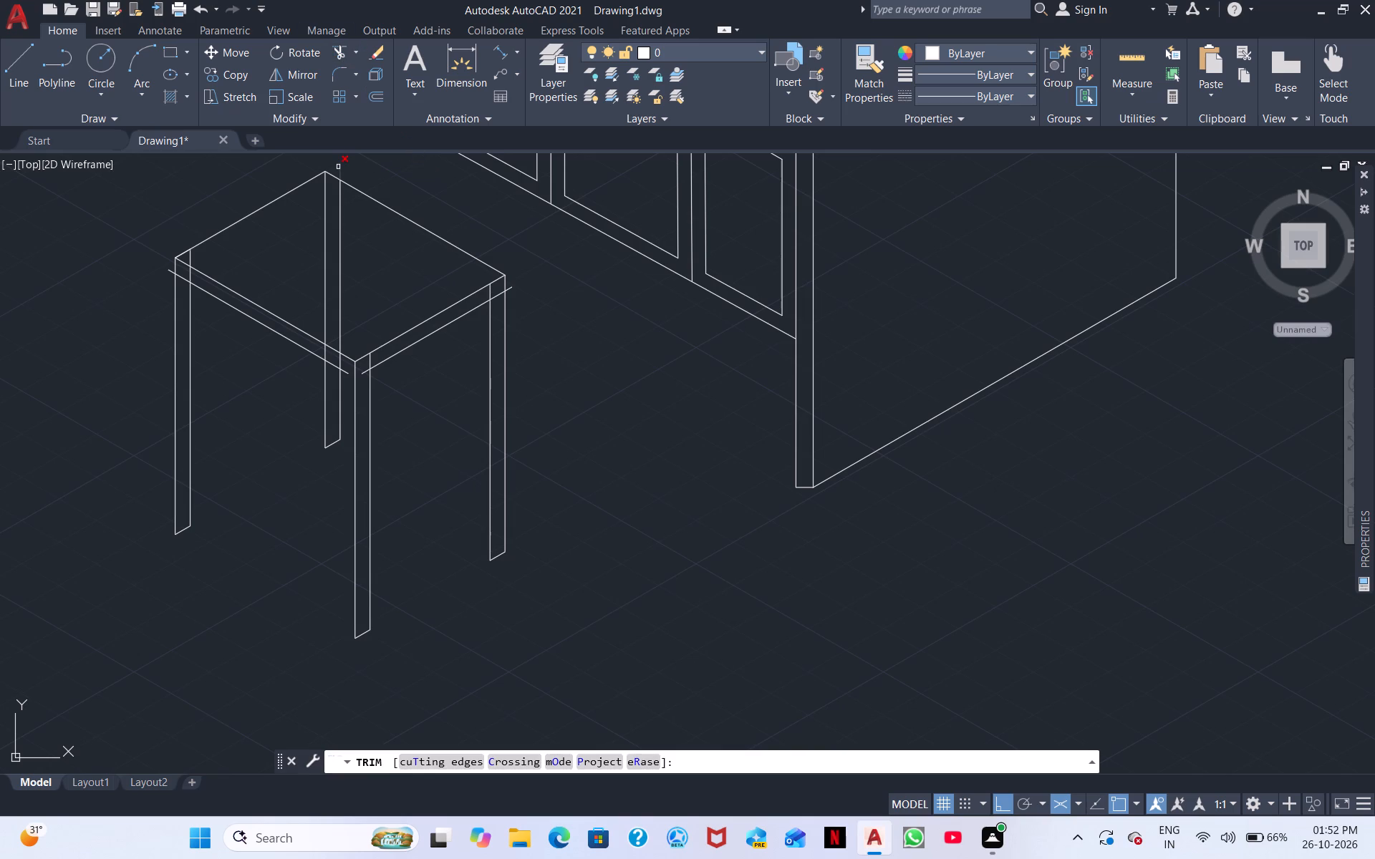
{"action": "left_click", "coordinate": [338, 167]}
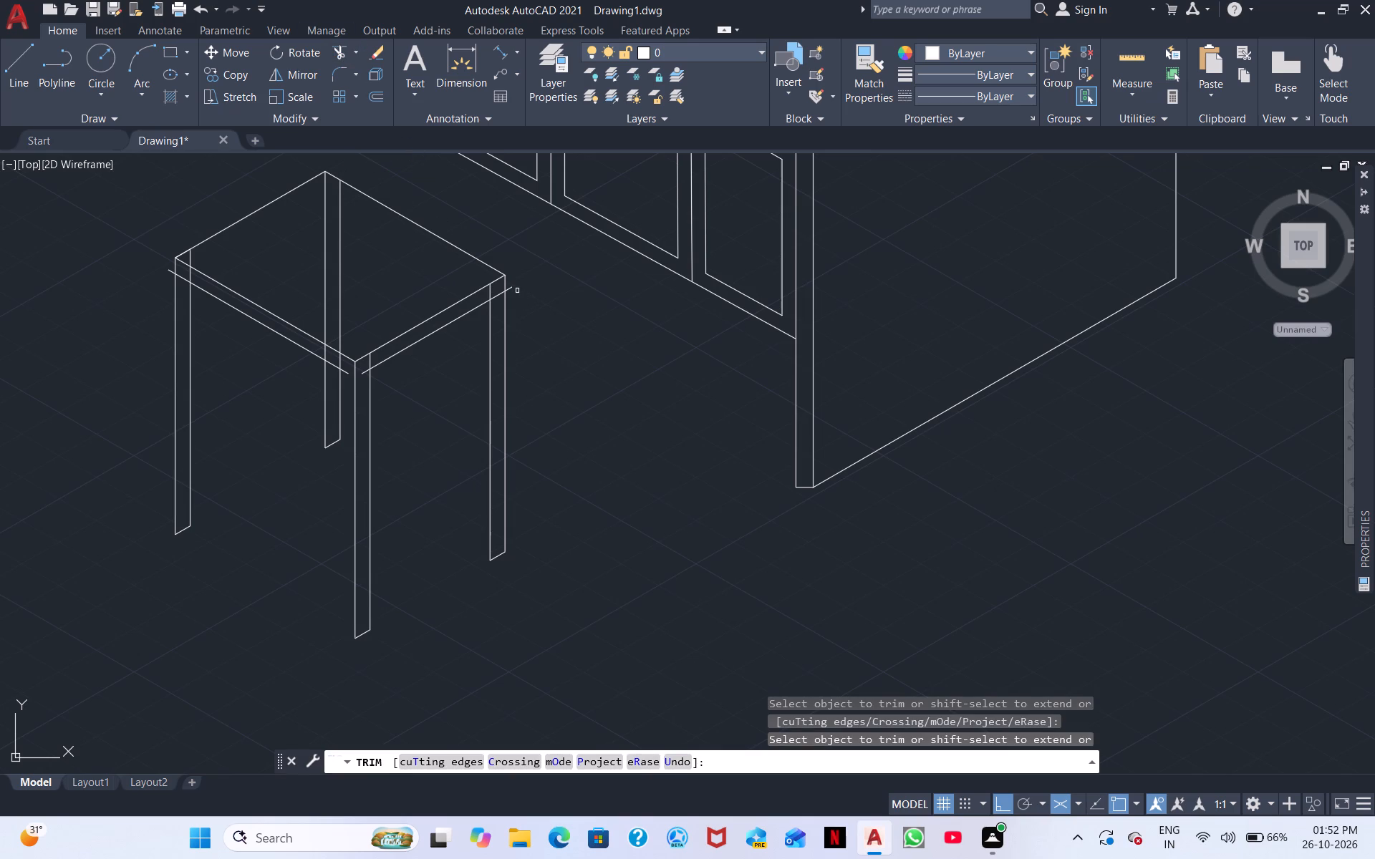
{"action": "left_click", "coordinate": [513, 289]}
{"action": "left_click_drag", "start_coordinate": [352, 255], "coordinate": [320, 258]}
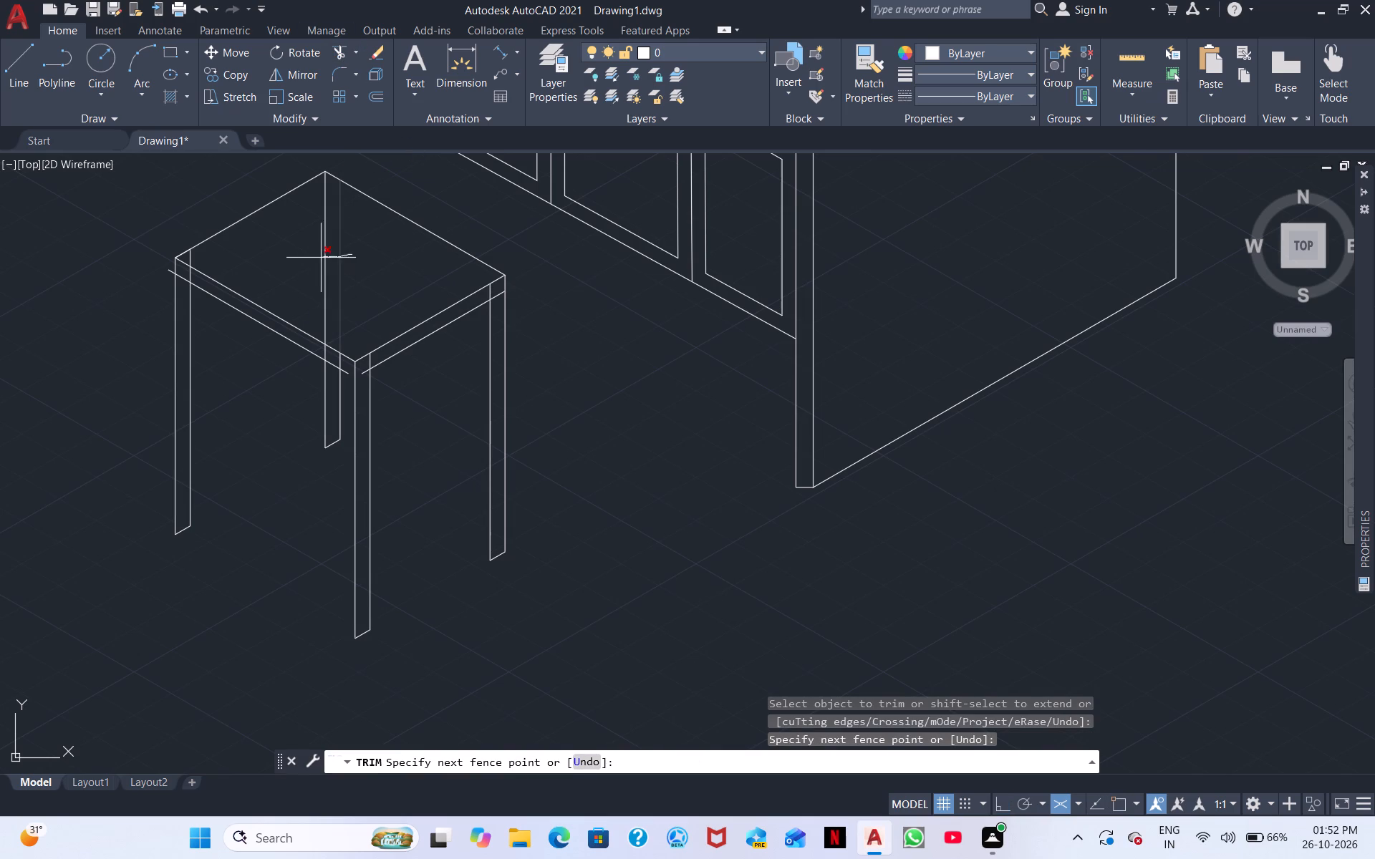
{"action": "left_click_drag", "start_coordinate": [320, 258], "coordinate": [316, 270]}
{"action": "scroll", "coordinate": [328, 360], "scroll_direction": "up", "scroll_amount": 4}
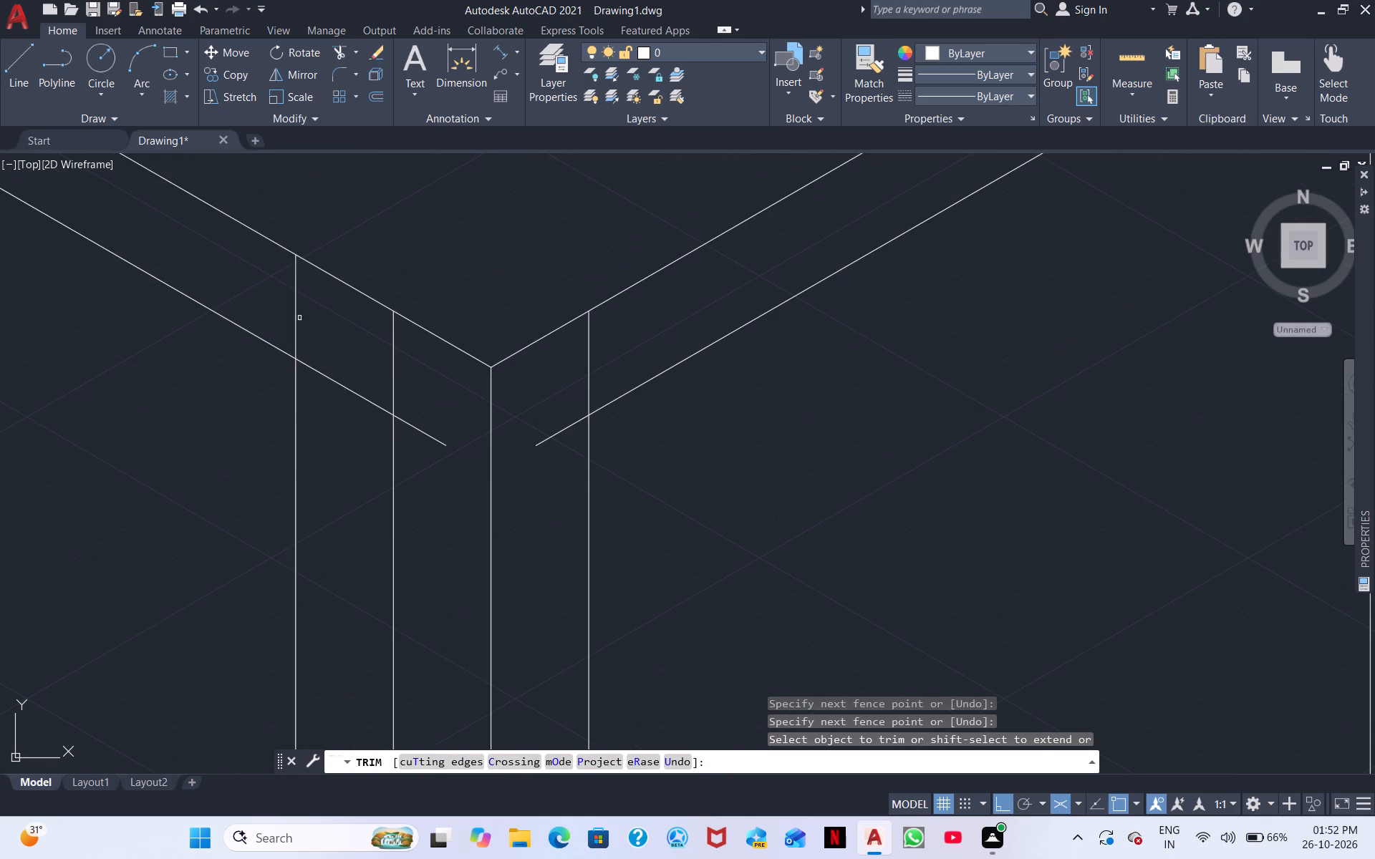
{"action": "left_click_drag", "start_coordinate": [286, 303], "coordinate": [402, 387]}
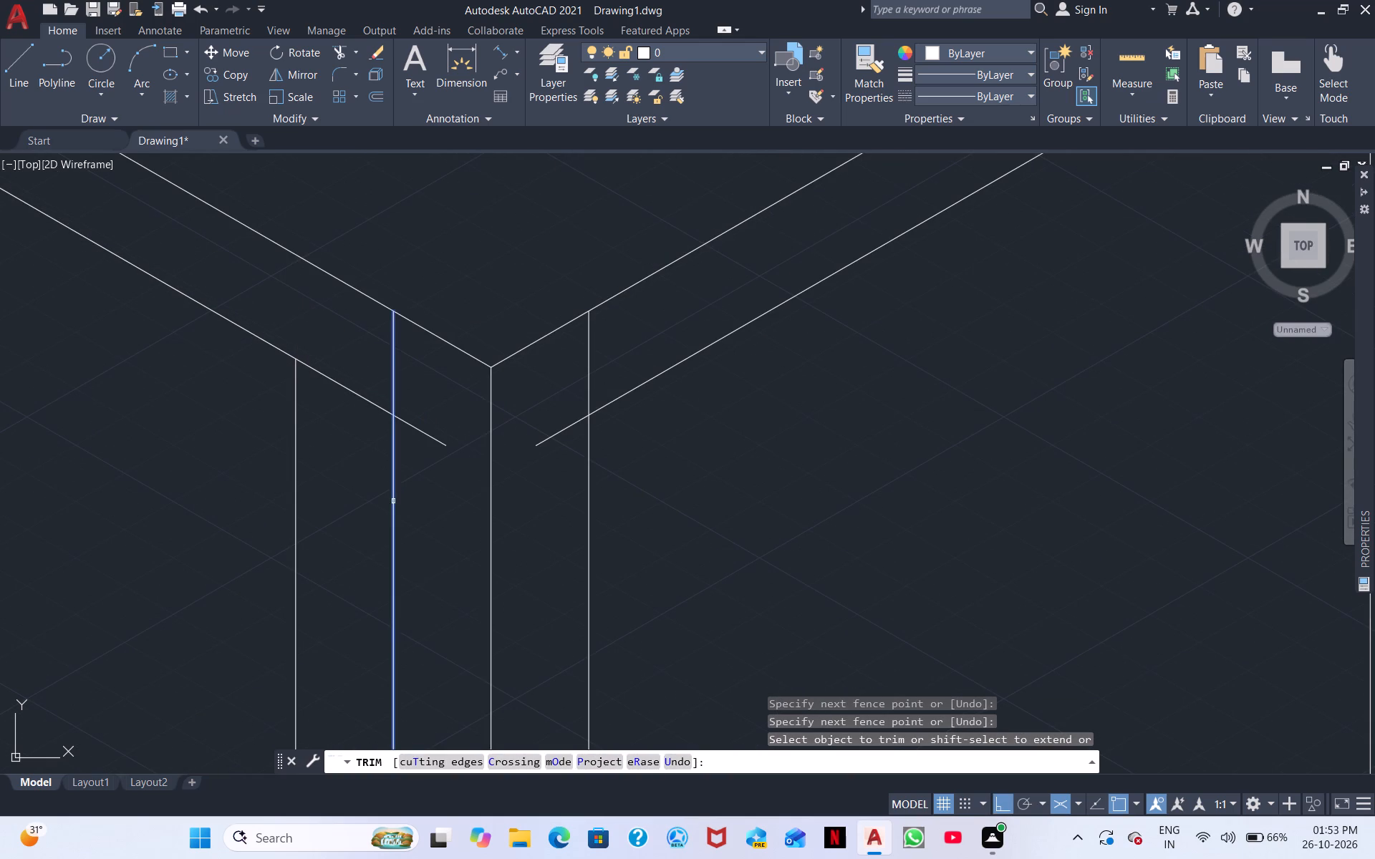
Extend the two lower front edges of the stool's top to meet at the front corner's vertical line.
{"action": "left_click", "coordinate": [430, 431], "text": "shift"}
{"action": "left_click_drag", "start_coordinate": [430, 442], "coordinate": [430, 455], "text": "shift"}
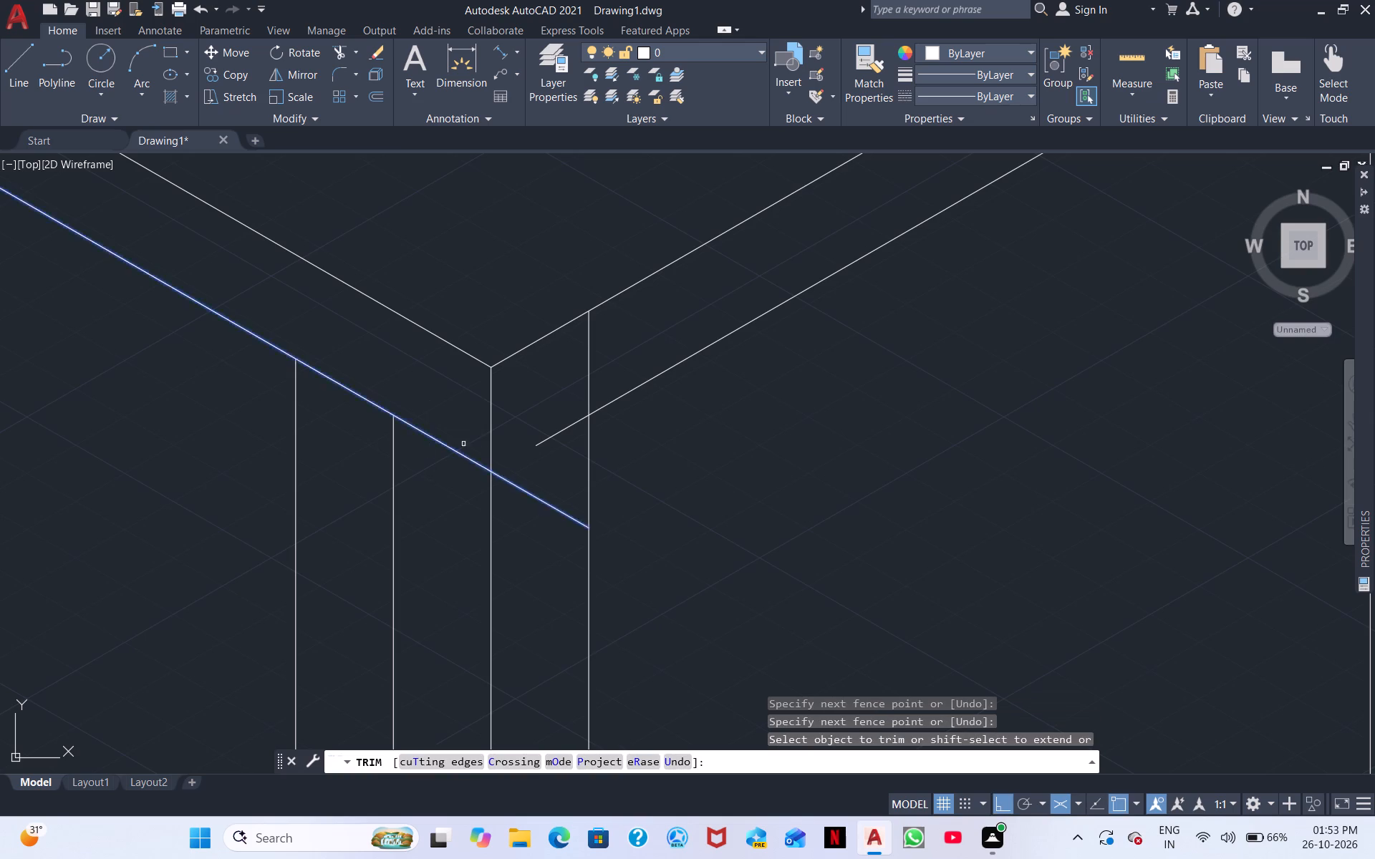
{"action": "left_click", "coordinate": [556, 432], "text": "shift"}
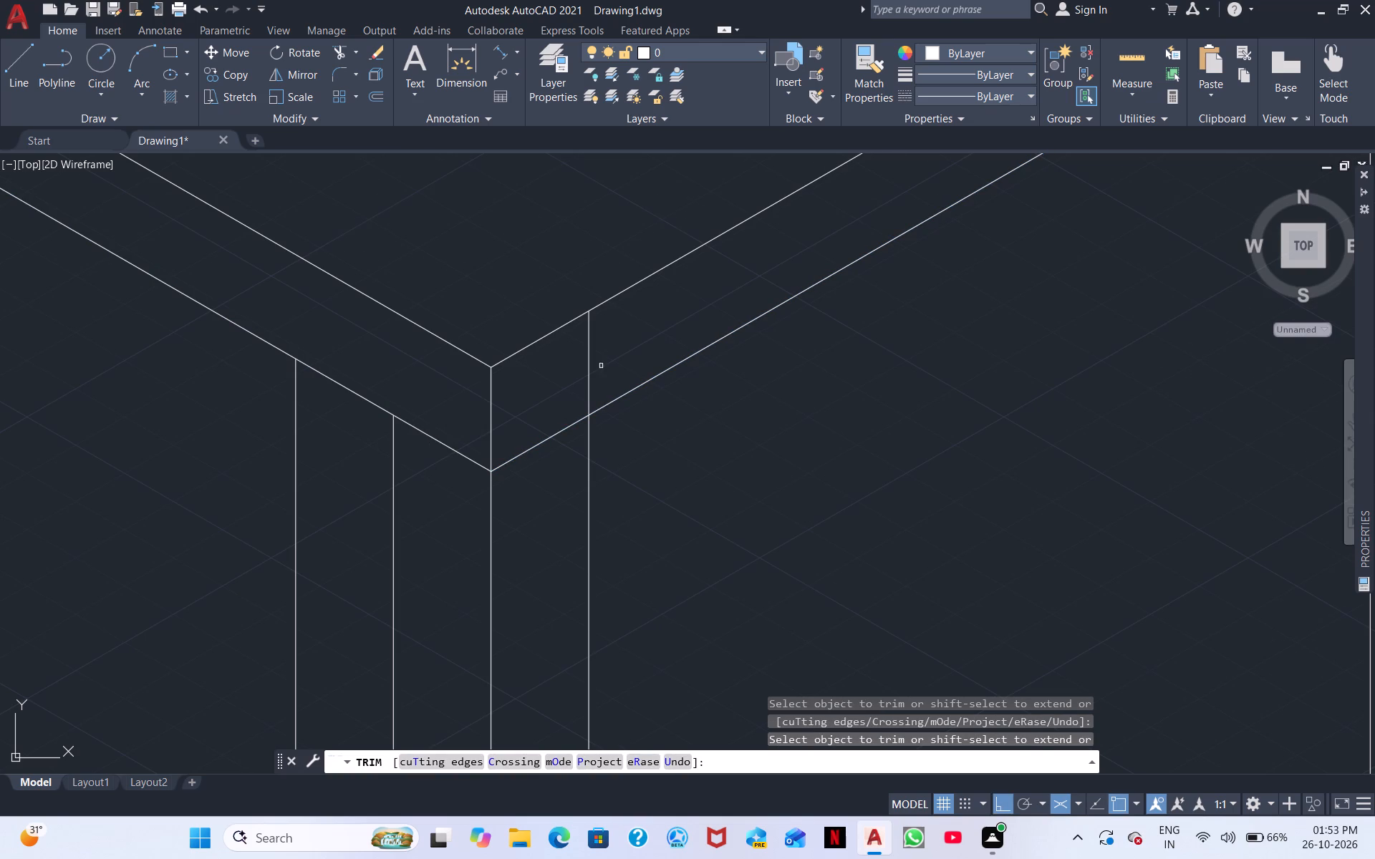
Trim the inner lines of the three visible legs within the top's edge band and the remaining lower edge overhang.
{"action": "scroll", "coordinate": [601, 366], "scroll_direction": "down", "scroll_amount": 2}
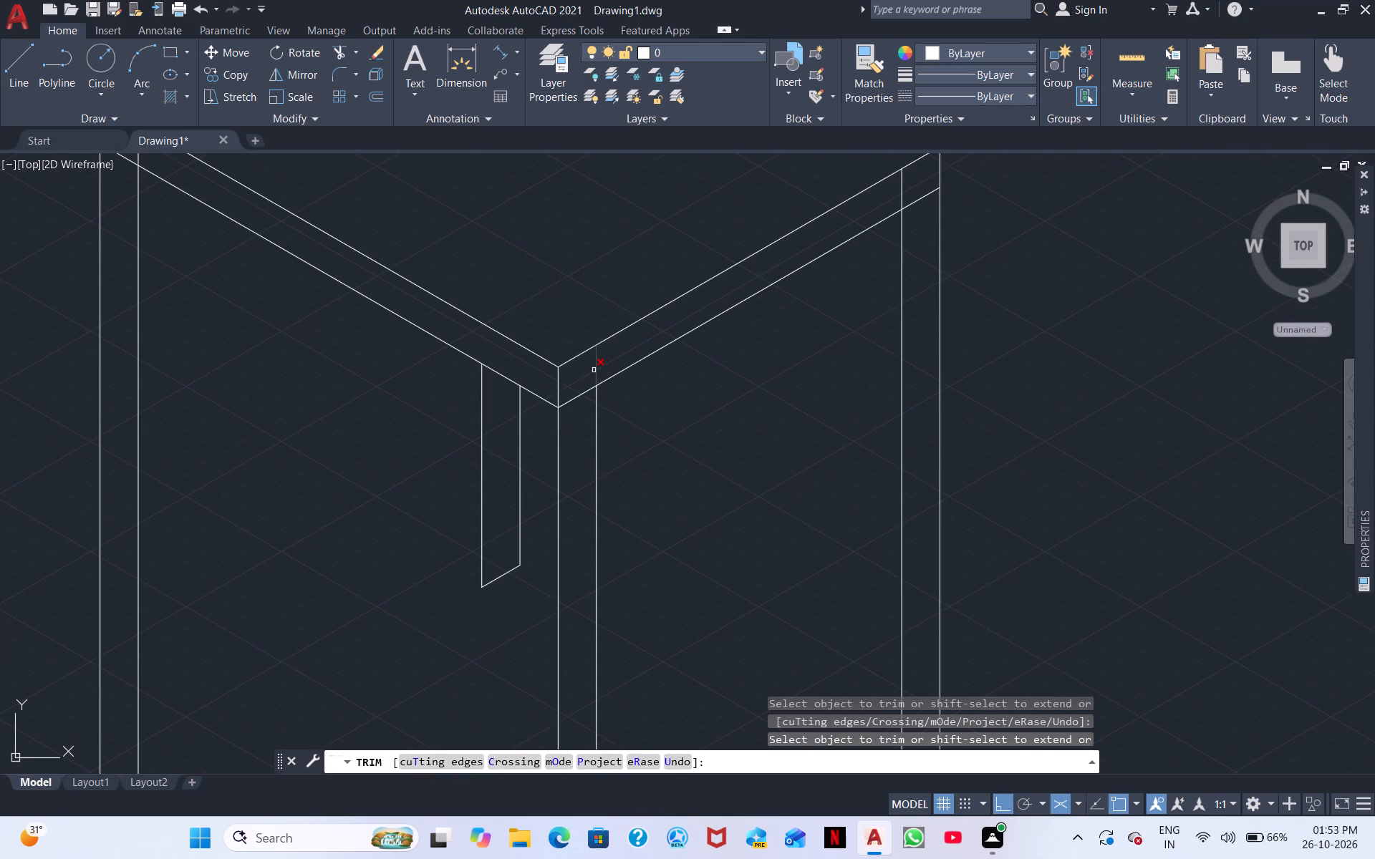
{"action": "left_click", "coordinate": [597, 367]}
{"action": "scroll", "coordinate": [637, 336], "scroll_direction": "down", "scroll_amount": 2}
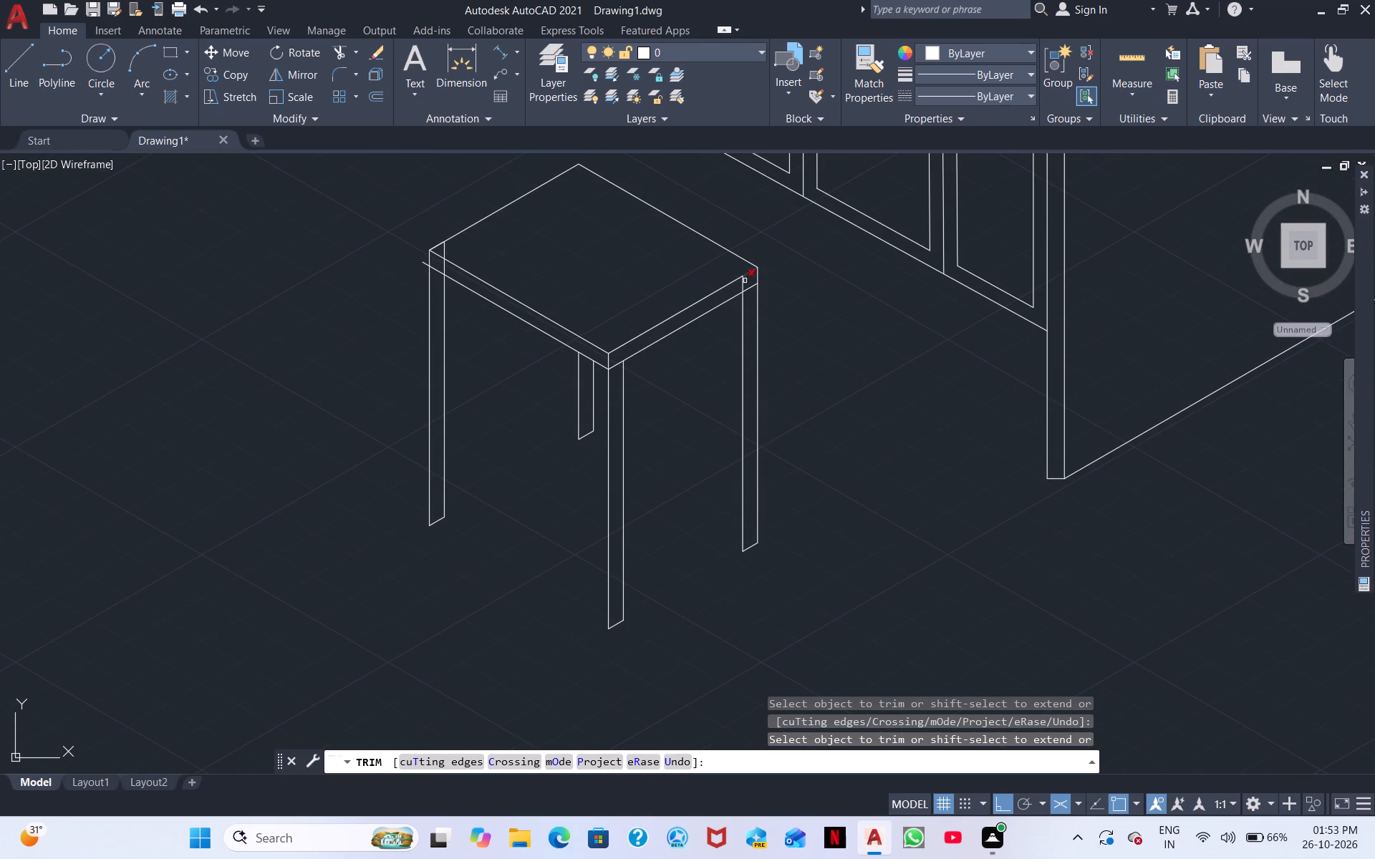
{"action": "left_click", "coordinate": [744, 286]}
{"action": "left_click", "coordinate": [443, 263]}
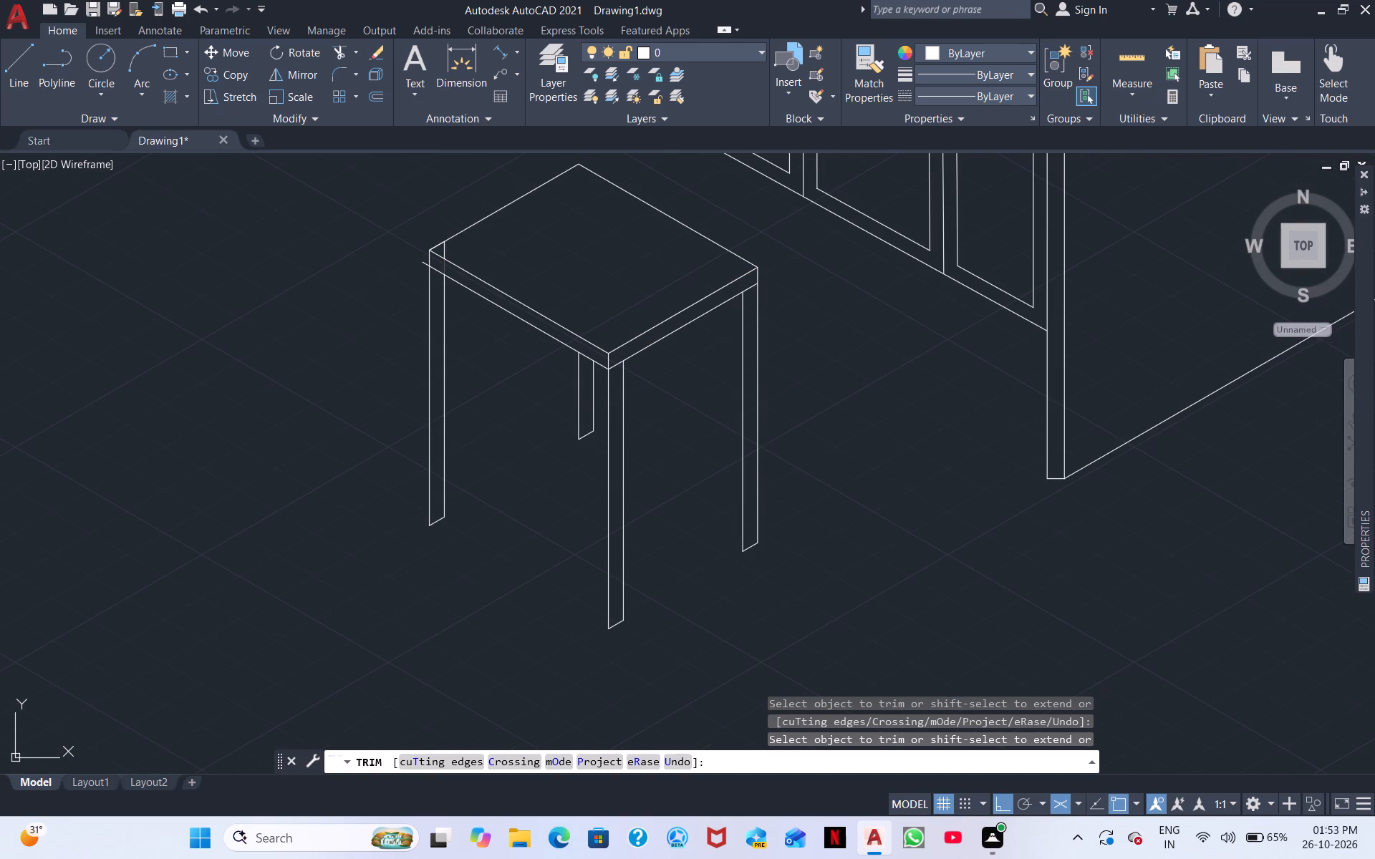
{"action": "left_click", "coordinate": [446, 249]}
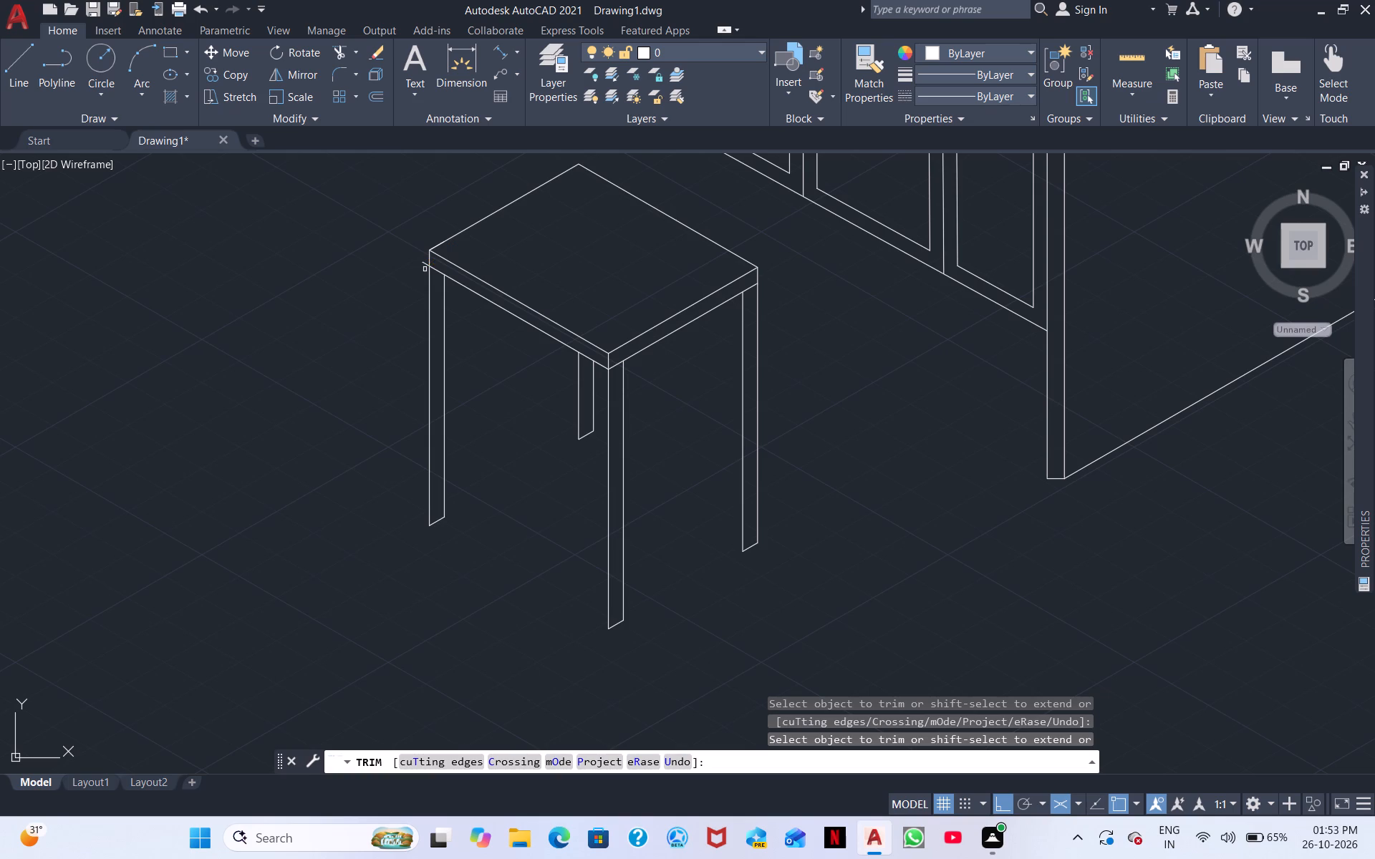
{"action": "left_click", "coordinate": [425, 263]}
{"action": "scroll", "coordinate": [531, 524], "scroll_direction": "down", "scroll_amount": 1}
{"action": "scroll", "coordinate": [617, 583], "scroll_direction": "down", "scroll_amount": 2}
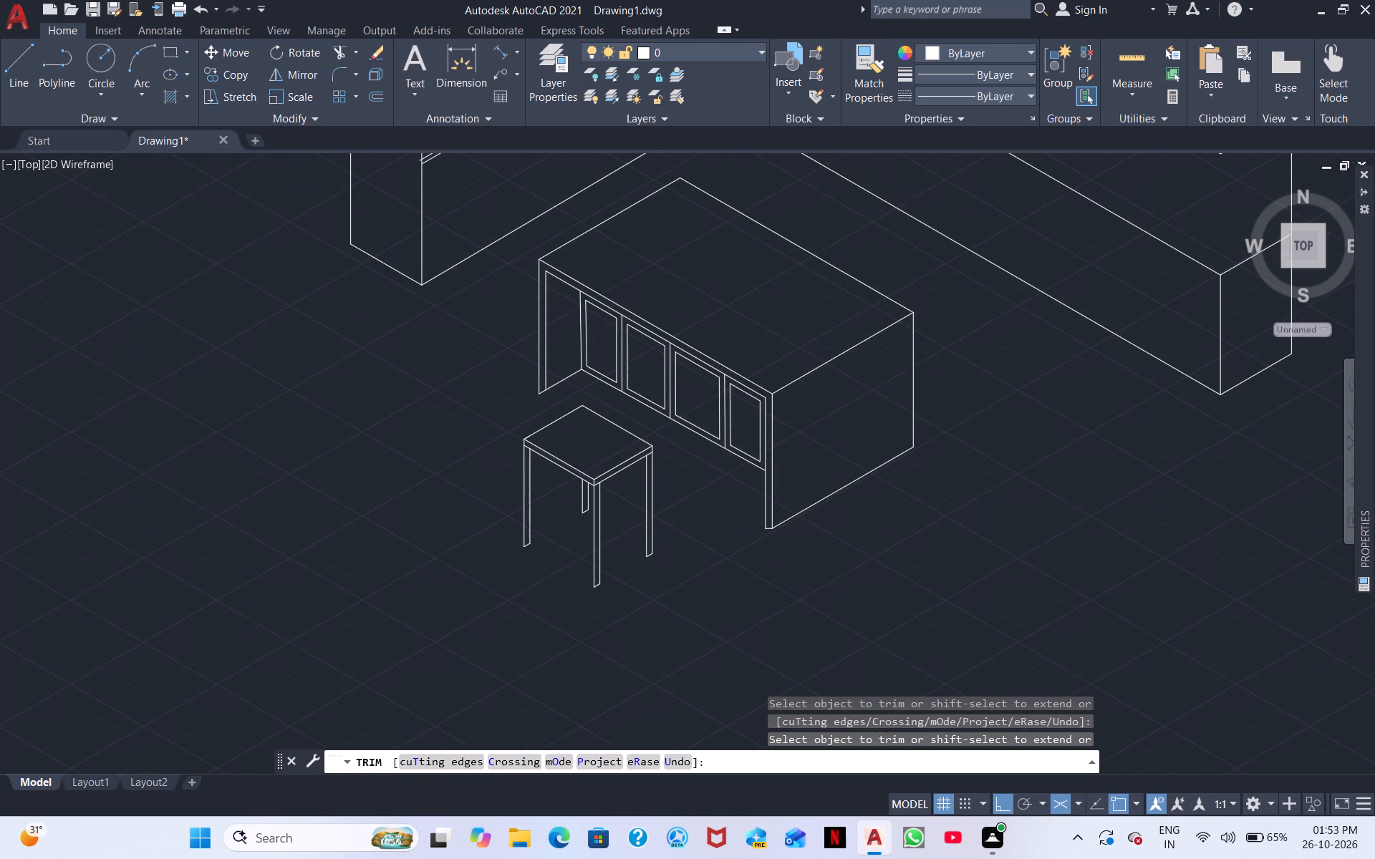
{"action": "key", "text": "Escape"}
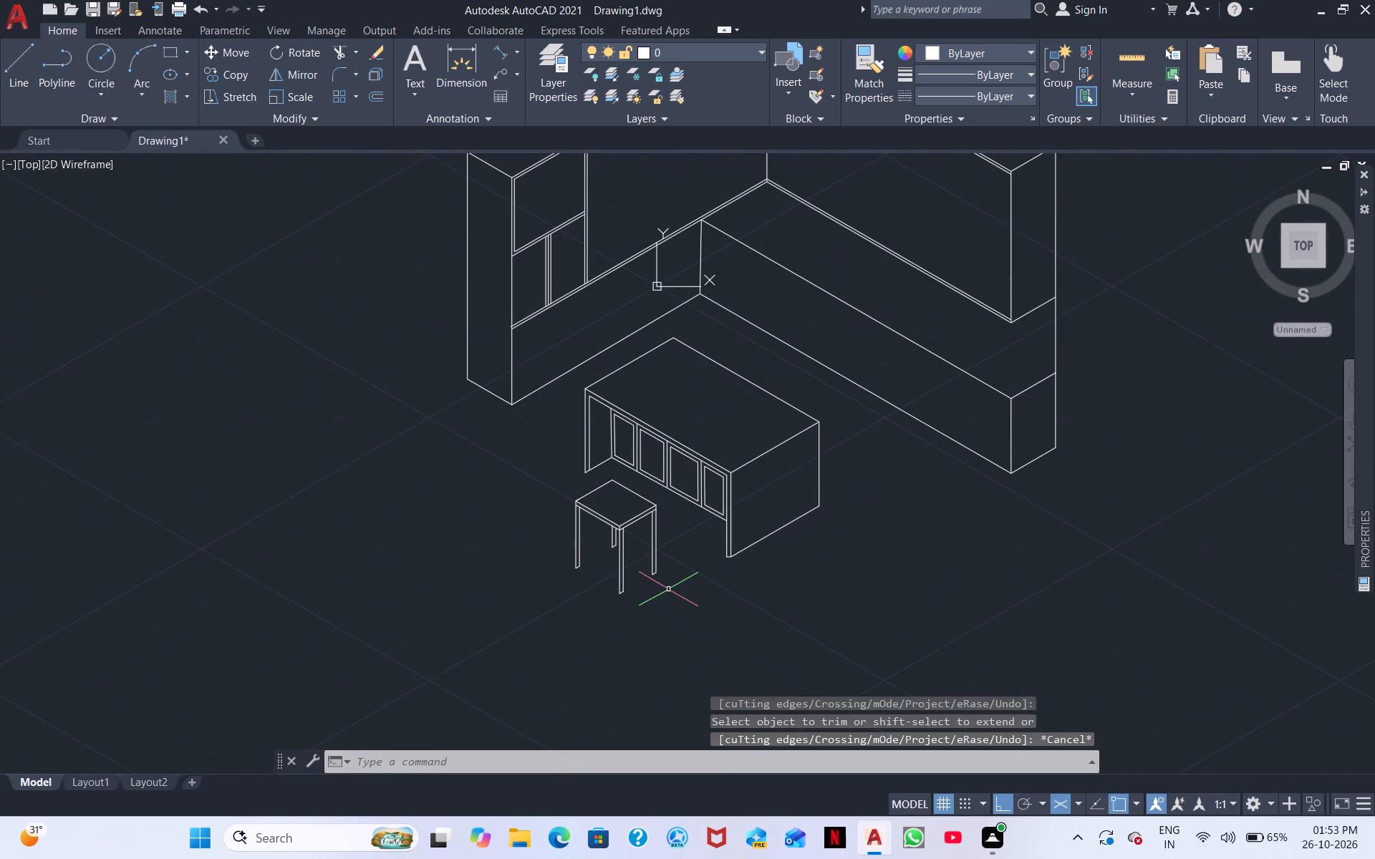
Copy the whole stool, with ortho mode off, to two spots along the block's panelled front, one near its far end, one near its middle.
{"action": "left_click", "coordinate": [679, 606]}
{"action": "left_click", "coordinate": [558, 504]}
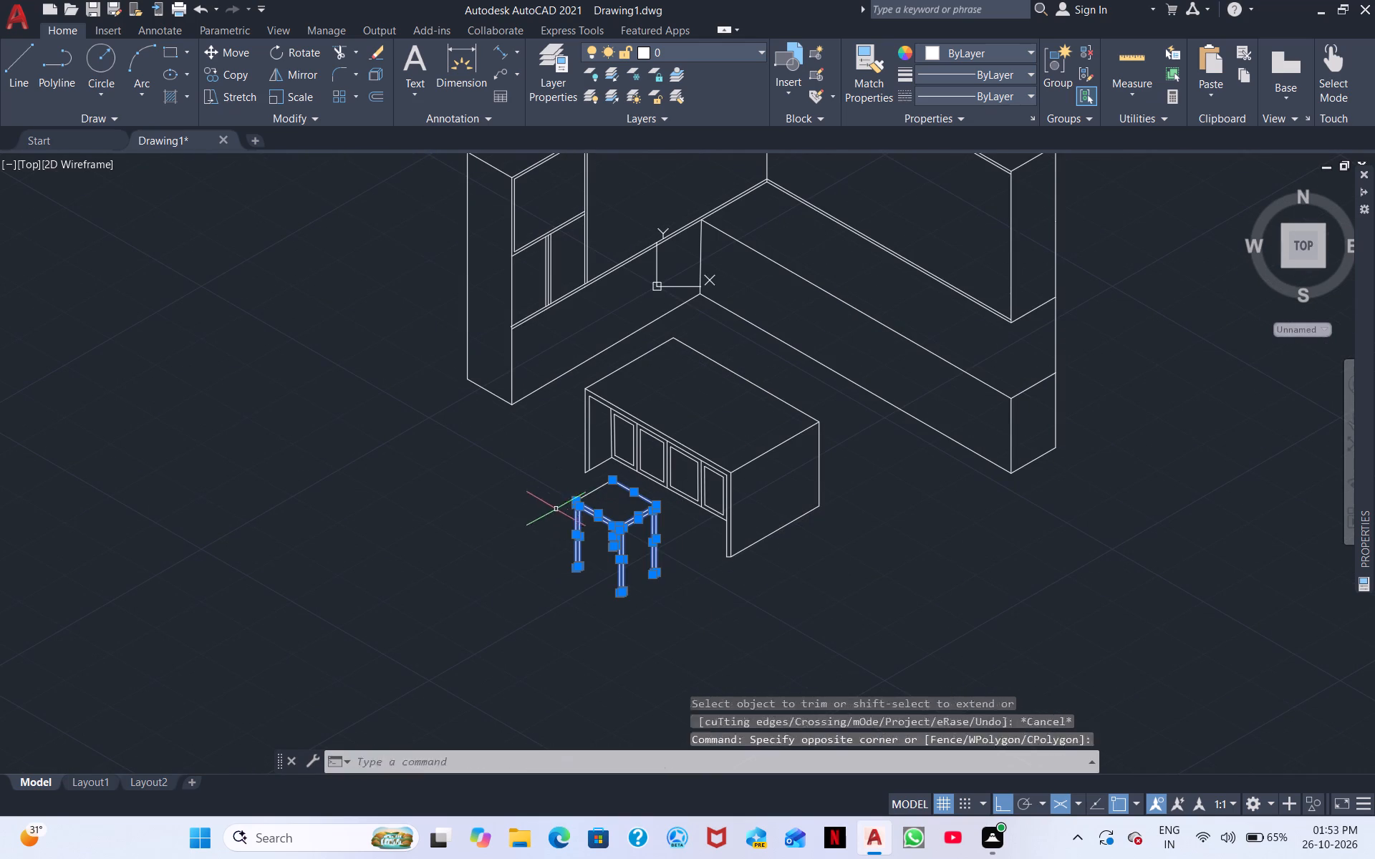
{"action": "scroll", "coordinate": [549, 472], "scroll_direction": "up", "scroll_amount": 2}
{"action": "left_click_drag", "start_coordinate": [671, 554], "coordinate": [627, 505]}
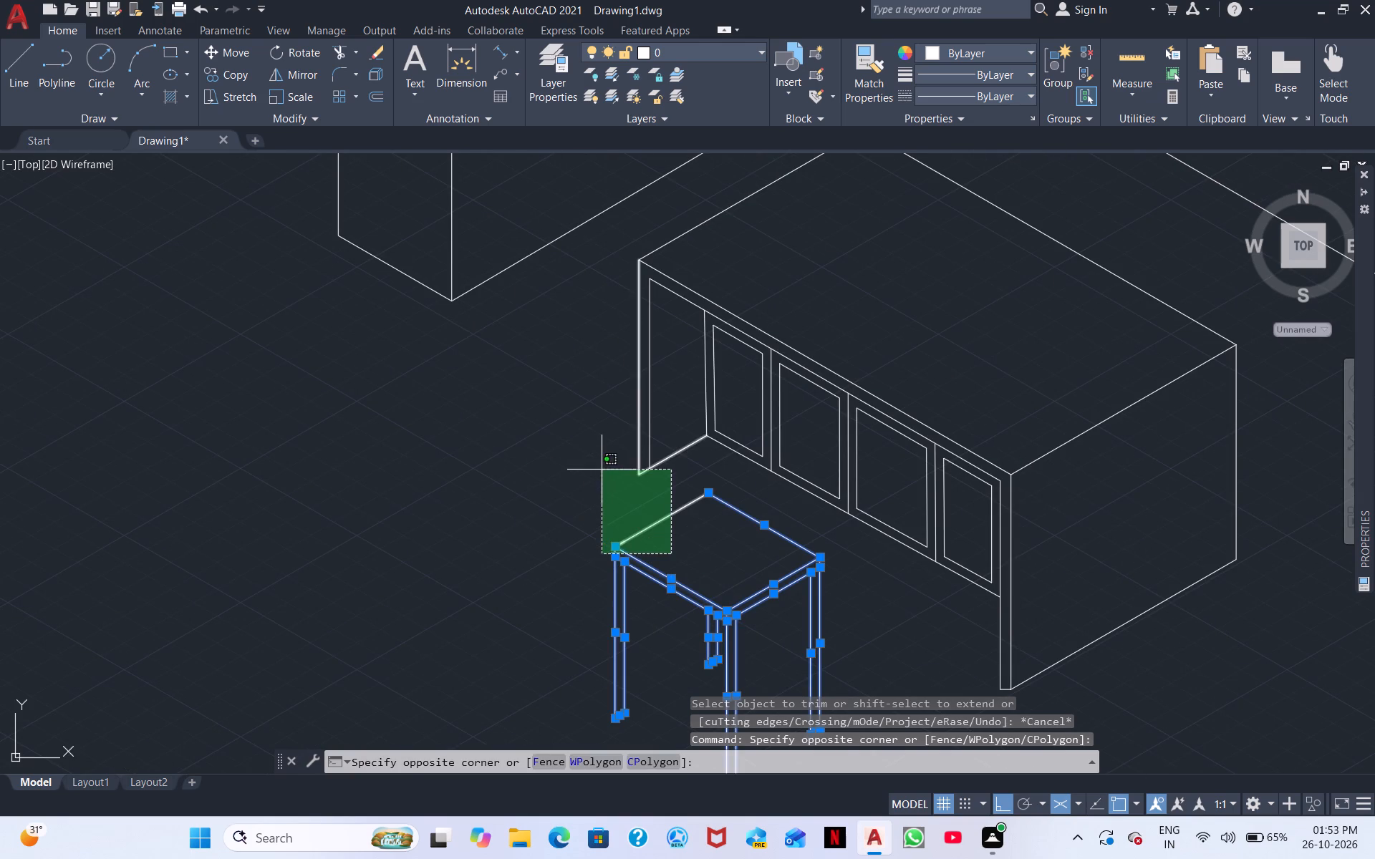
{"action": "left_click", "coordinate": [627, 500]}
{"action": "right_click", "coordinate": [719, 588]}
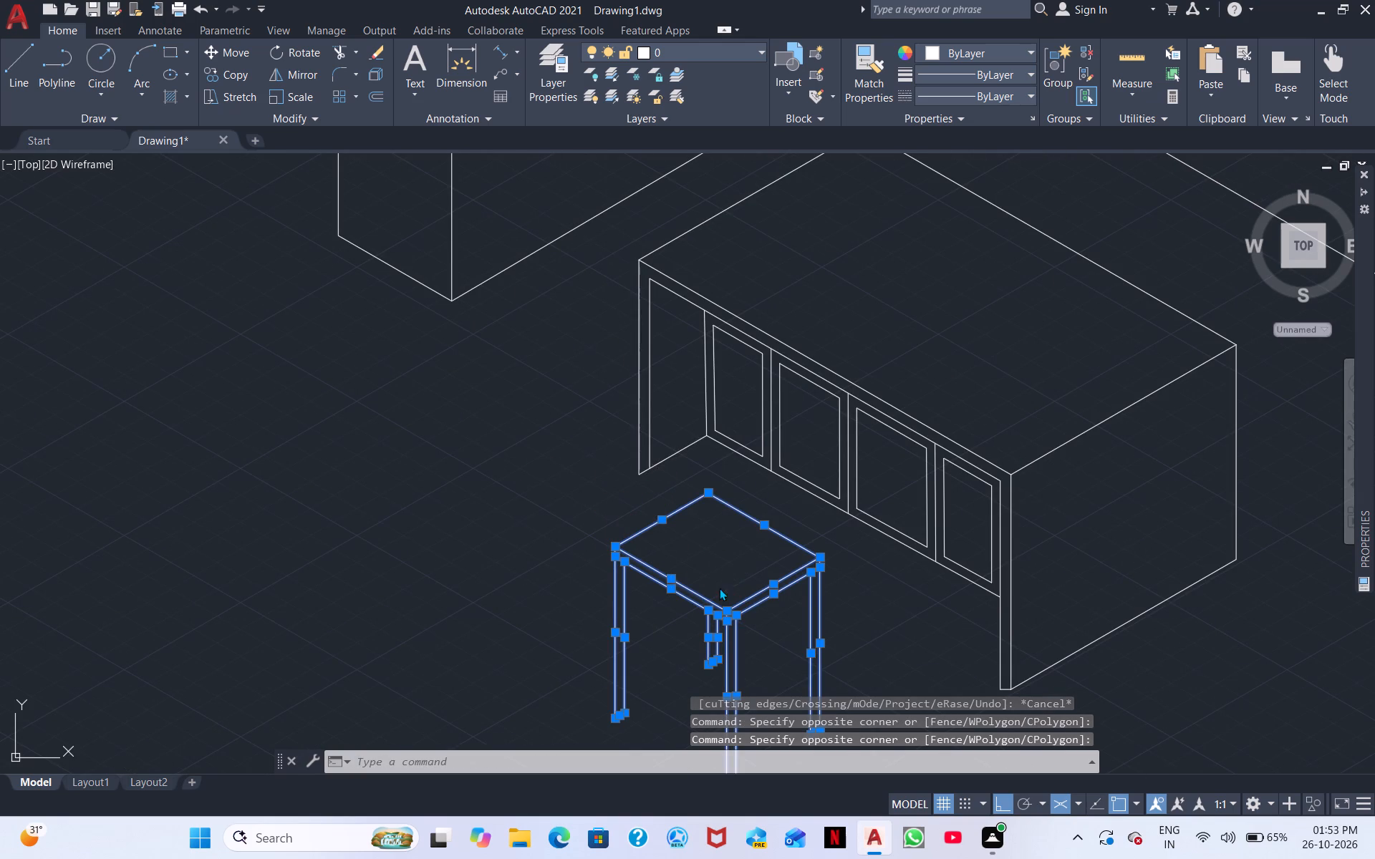
{"action": "left_click", "coordinate": [766, 320]}
{"action": "left_click", "coordinate": [700, 558]}
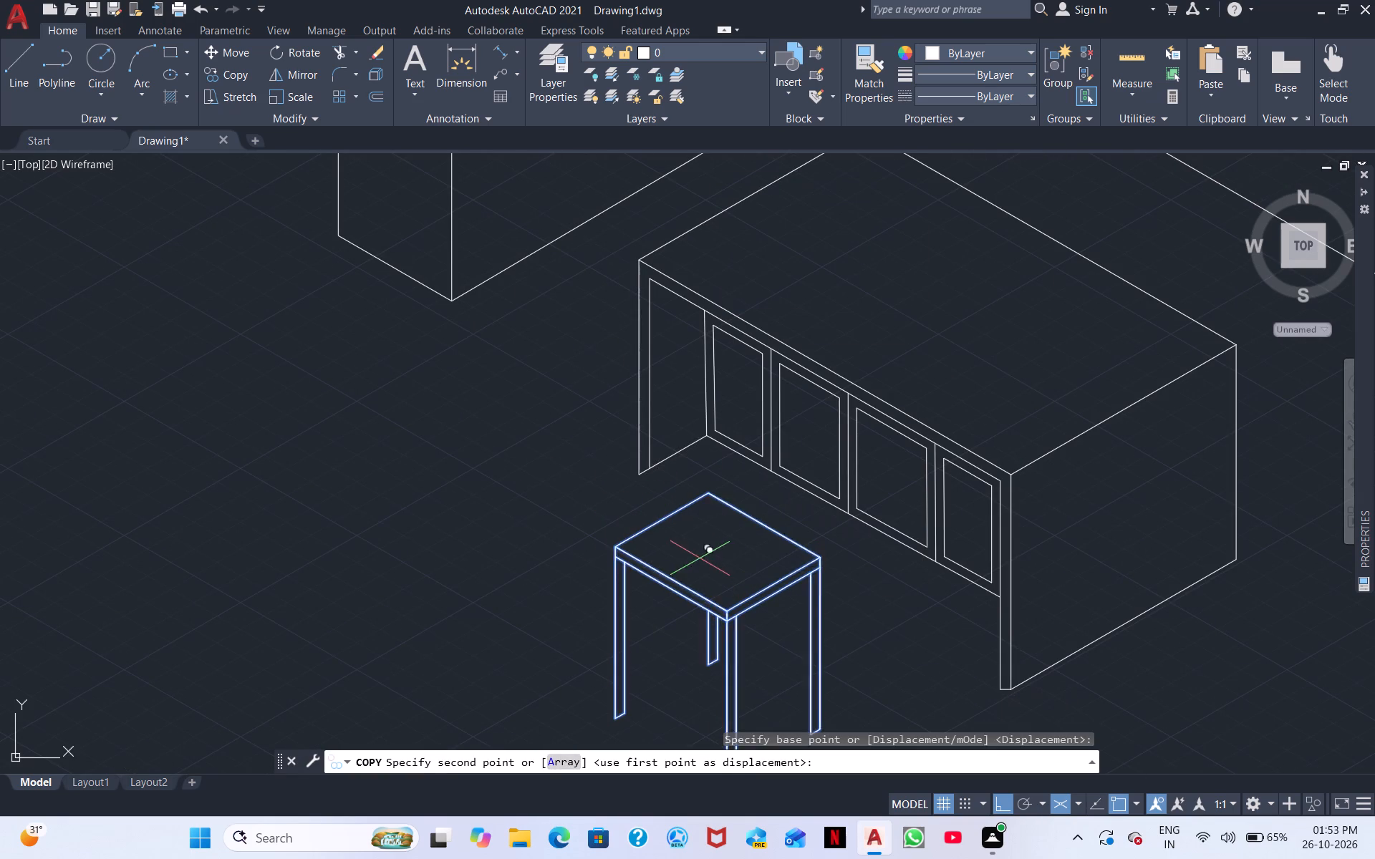
{"action": "left_click", "coordinate": [998, 807]}
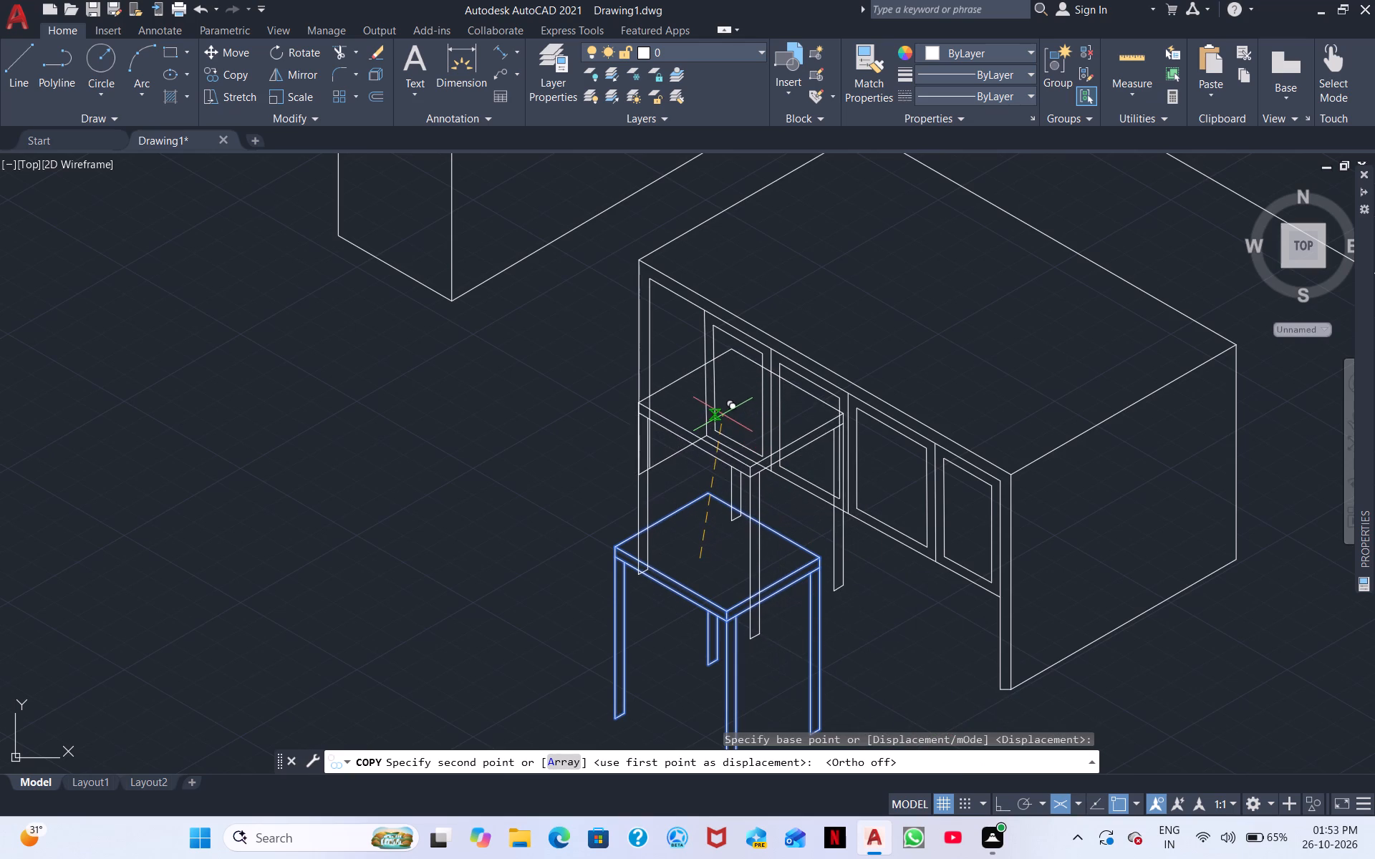
{"action": "left_click", "coordinate": [685, 394]}
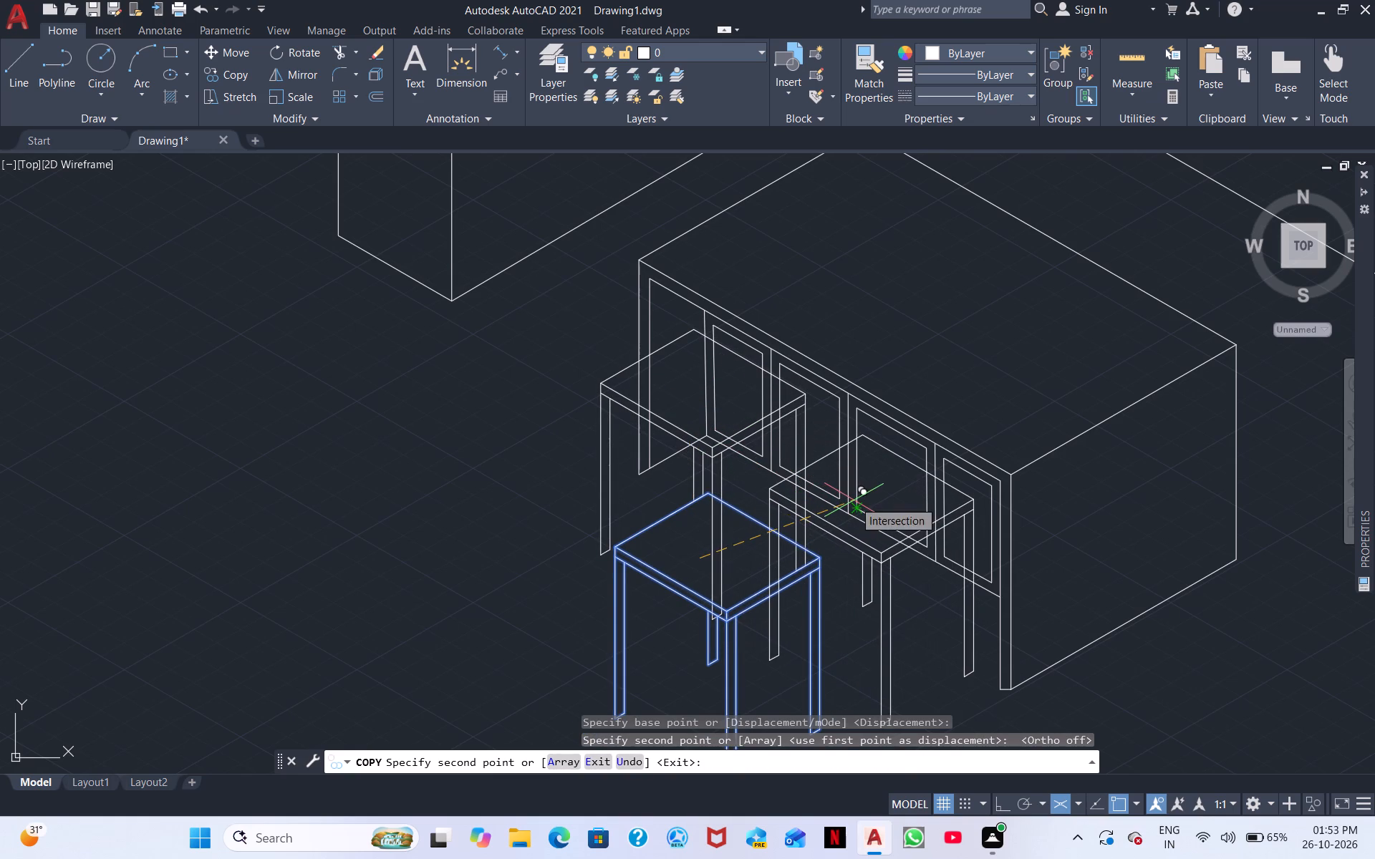
{"action": "left_click", "coordinate": [854, 500]}
{"action": "key", "text": "Escape"}
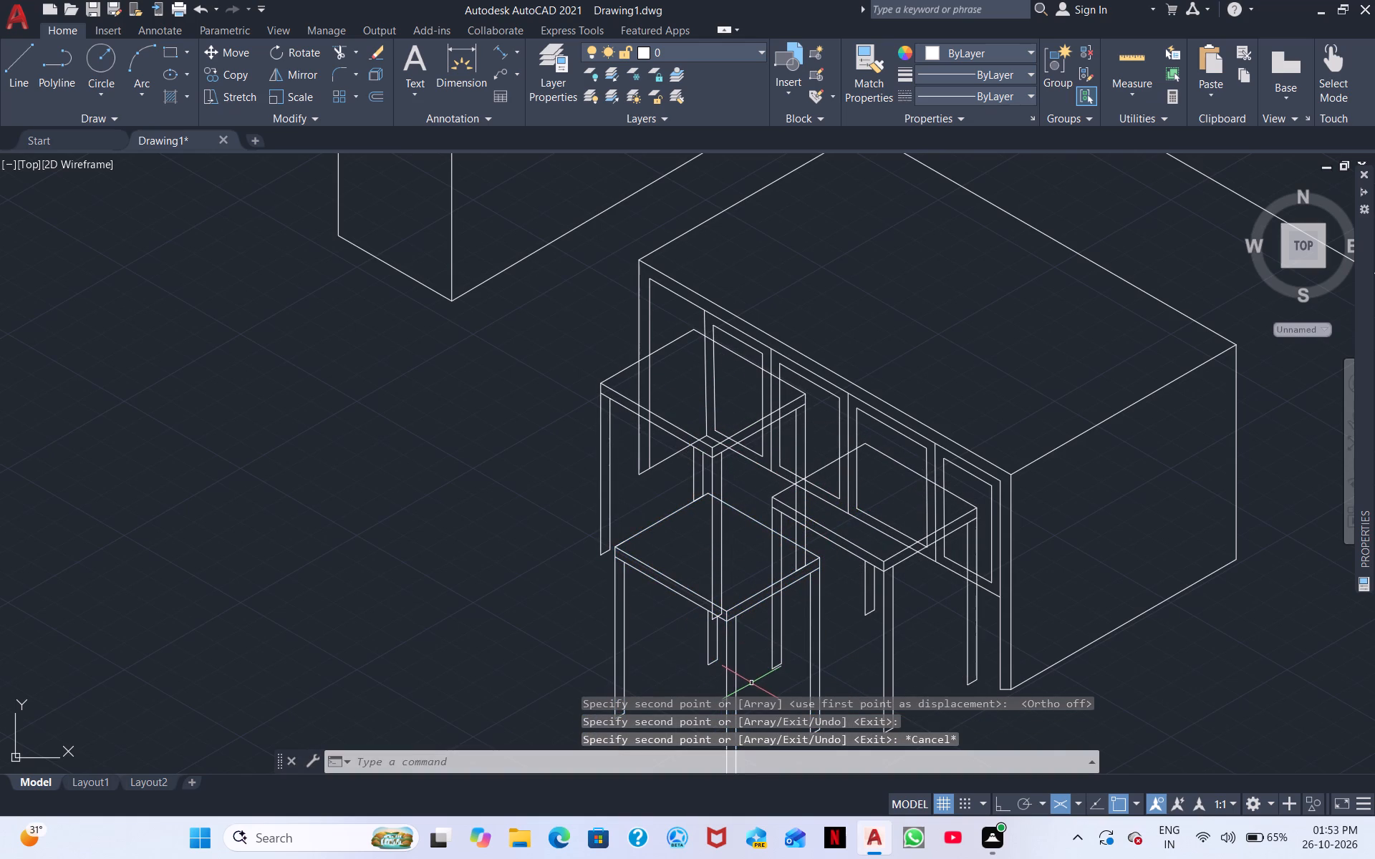
Erase the original stool, including its top, edge band and all four legs, keeping the two copies.
{"action": "left_click_drag", "start_coordinate": [656, 595], "coordinate": [647, 572]}
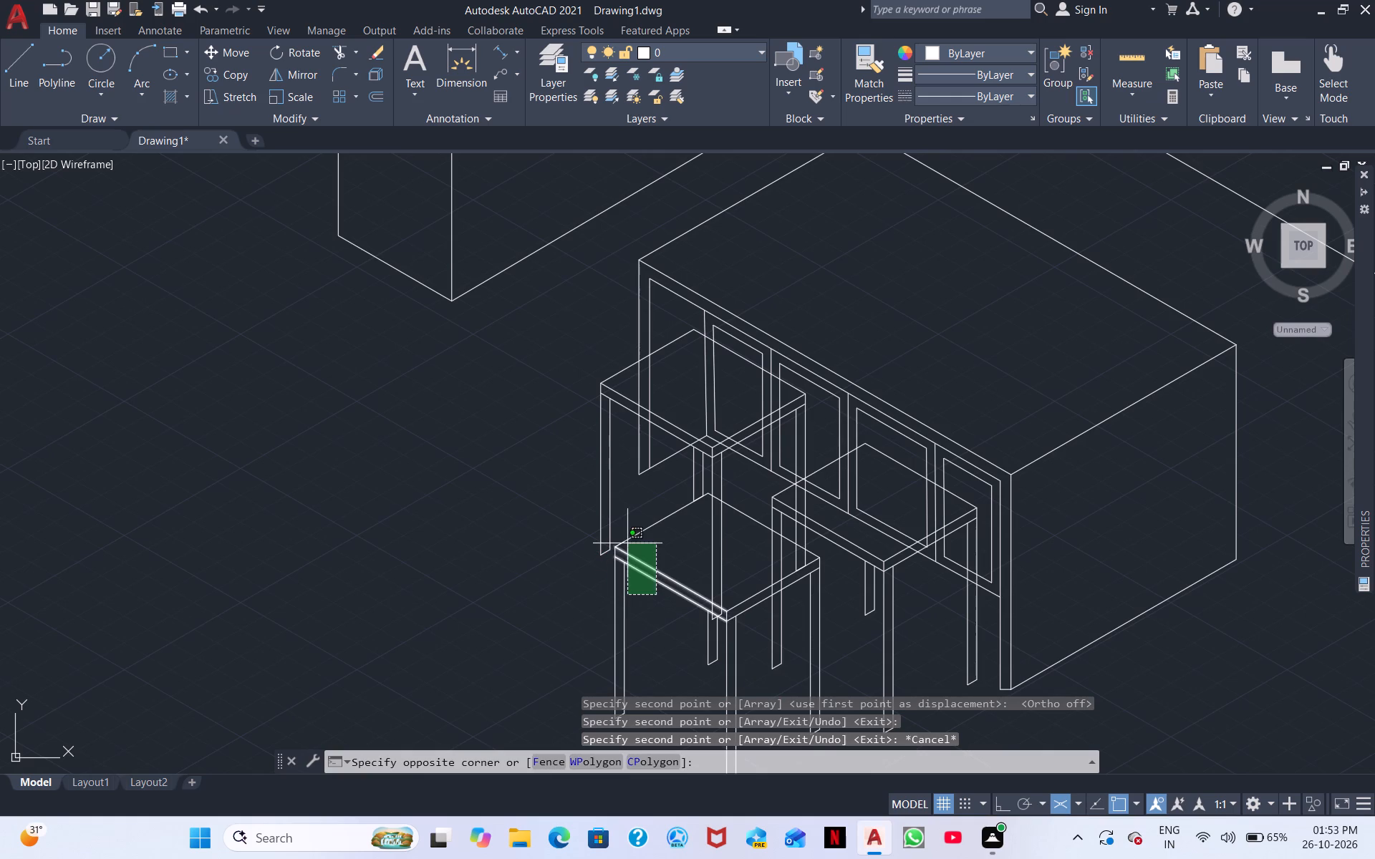
{"action": "left_click", "coordinate": [617, 545]}
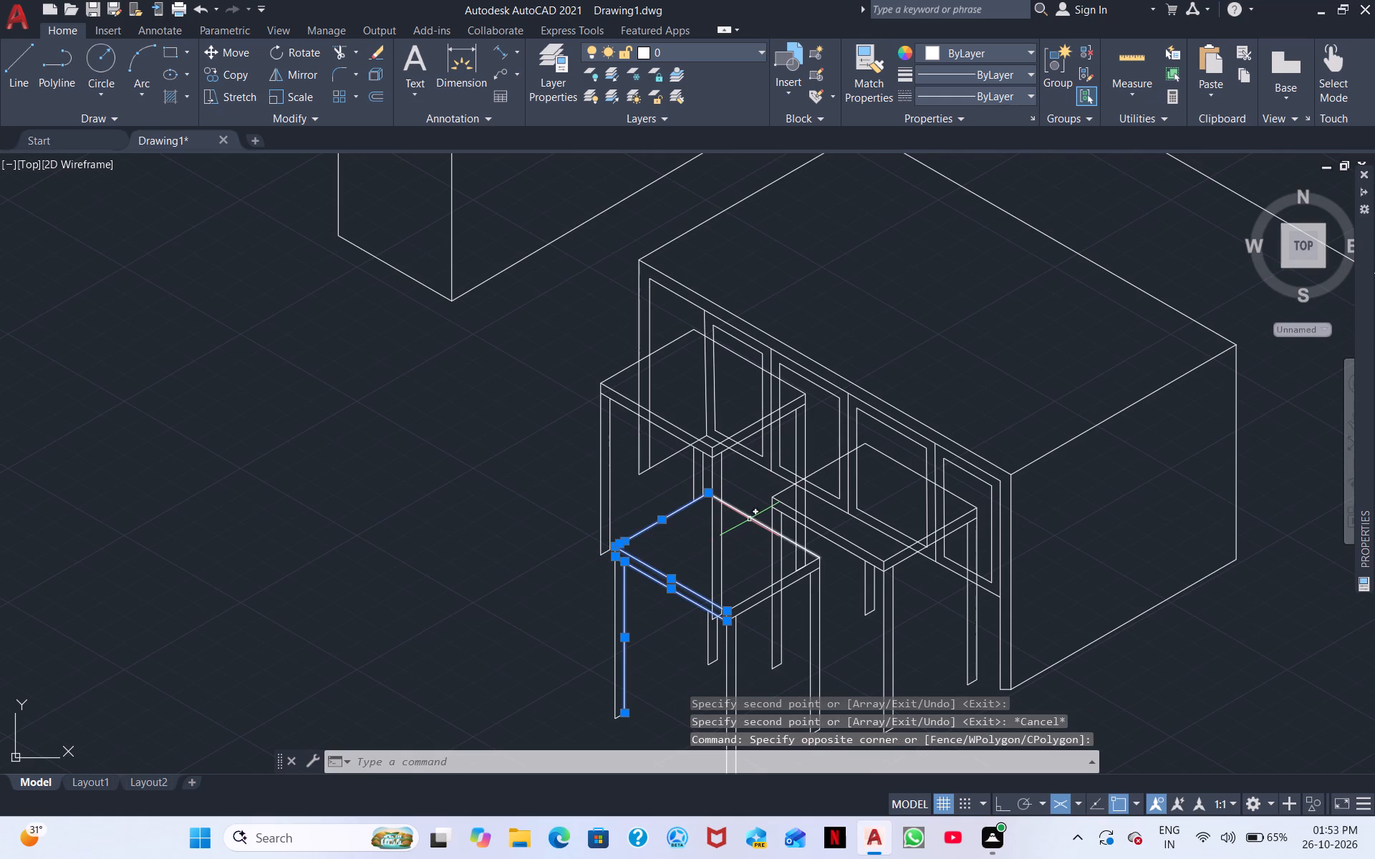
{"action": "left_click", "coordinate": [749, 519]}
{"action": "left_click", "coordinate": [715, 649]}
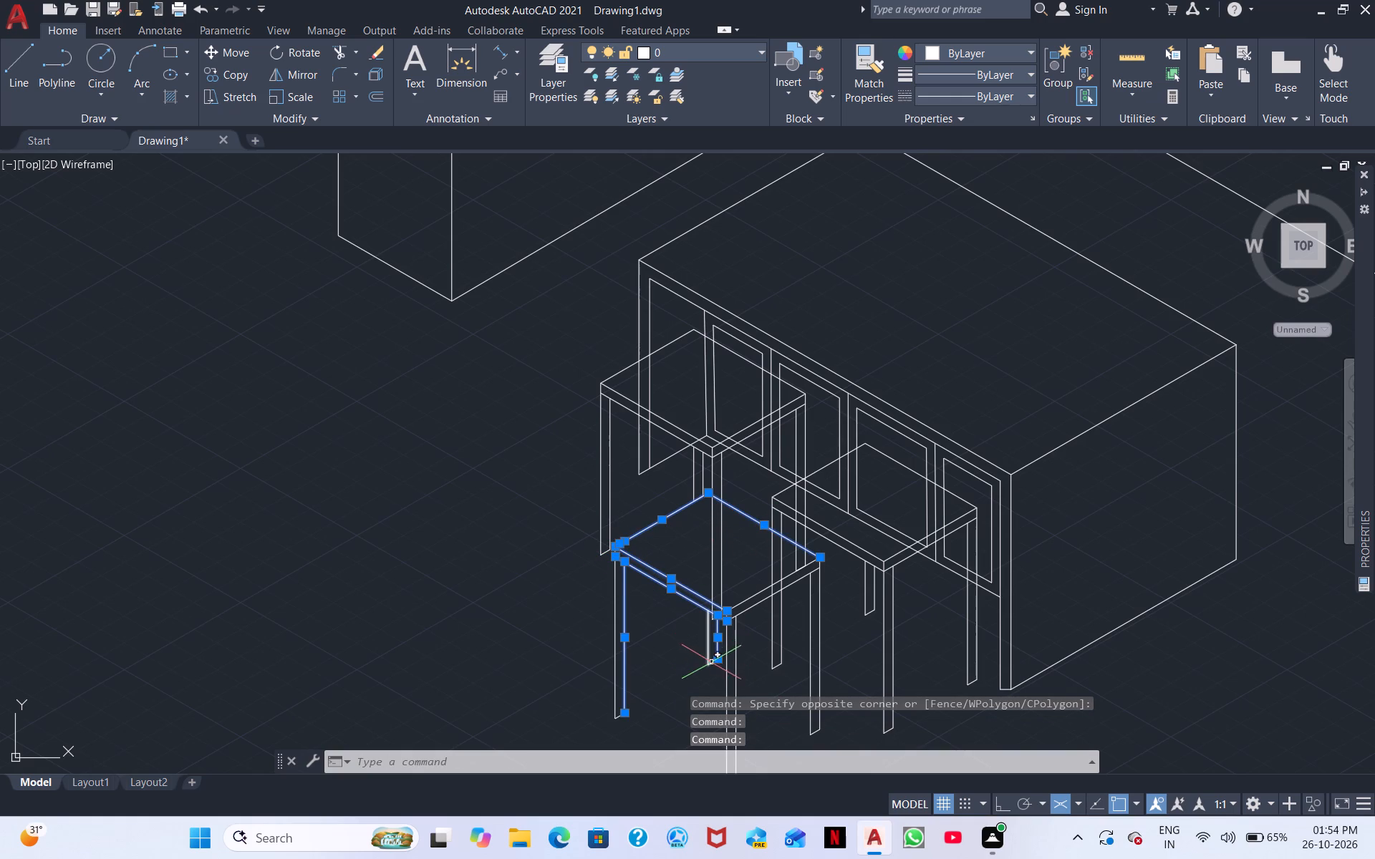
{"action": "left_click", "coordinate": [706, 656]}
{"action": "scroll", "coordinate": [713, 661], "scroll_direction": "up", "scroll_amount": 4}
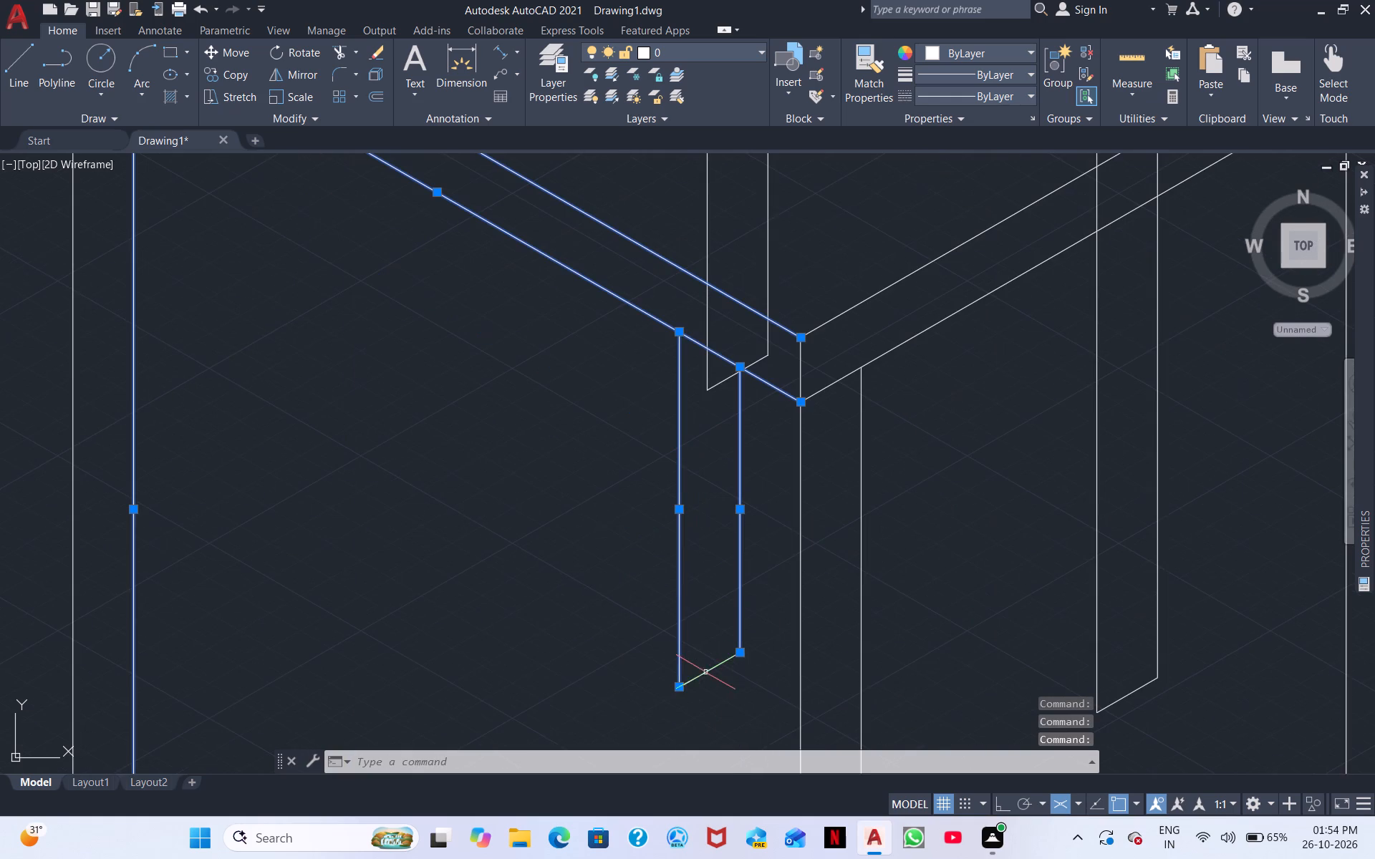
{"action": "left_click", "coordinate": [713, 666]}
{"action": "scroll", "coordinate": [799, 583], "scroll_direction": "down", "scroll_amount": 2}
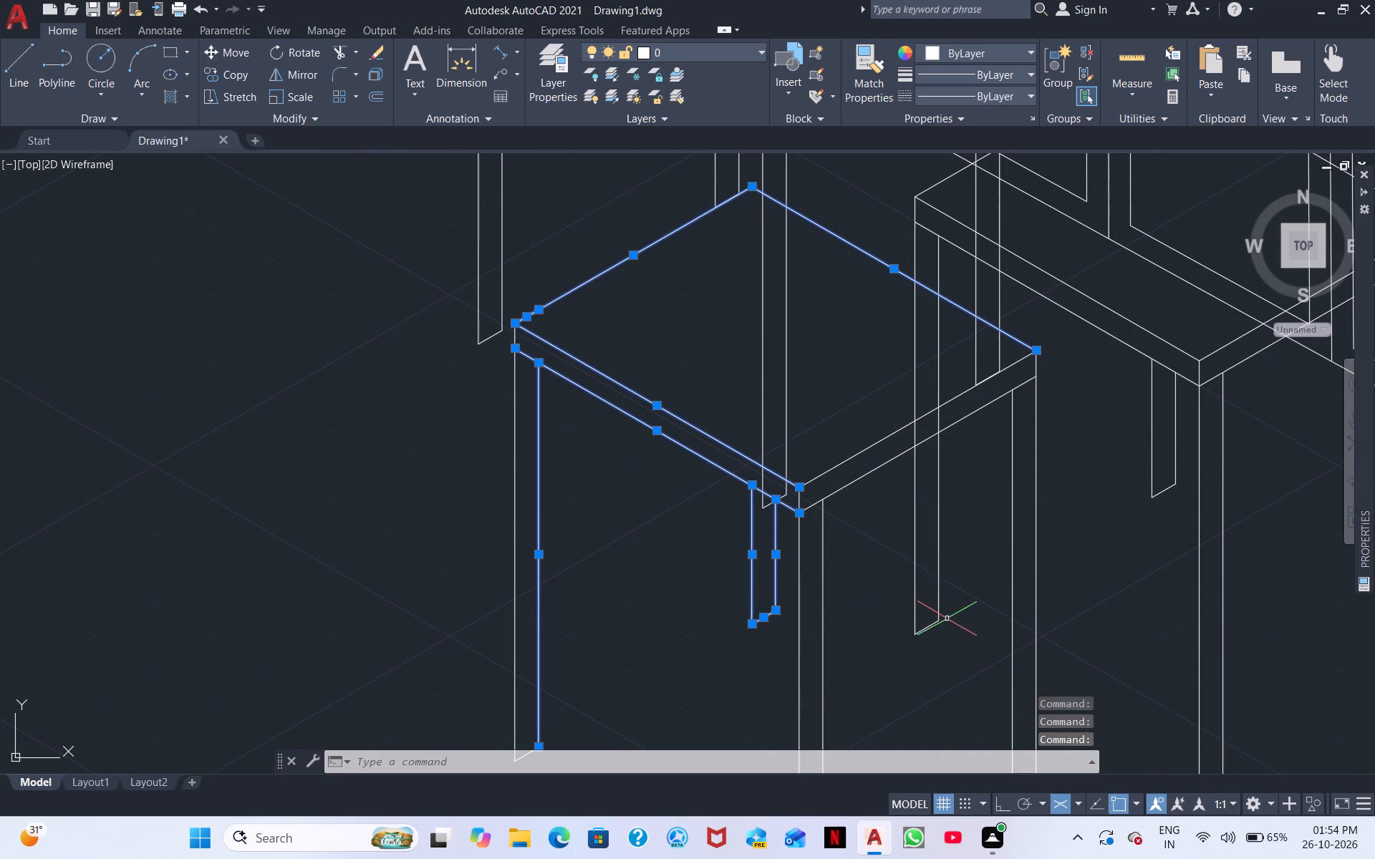
{"action": "left_click", "coordinate": [1060, 650]}
{"action": "left_click", "coordinate": [1018, 586]}
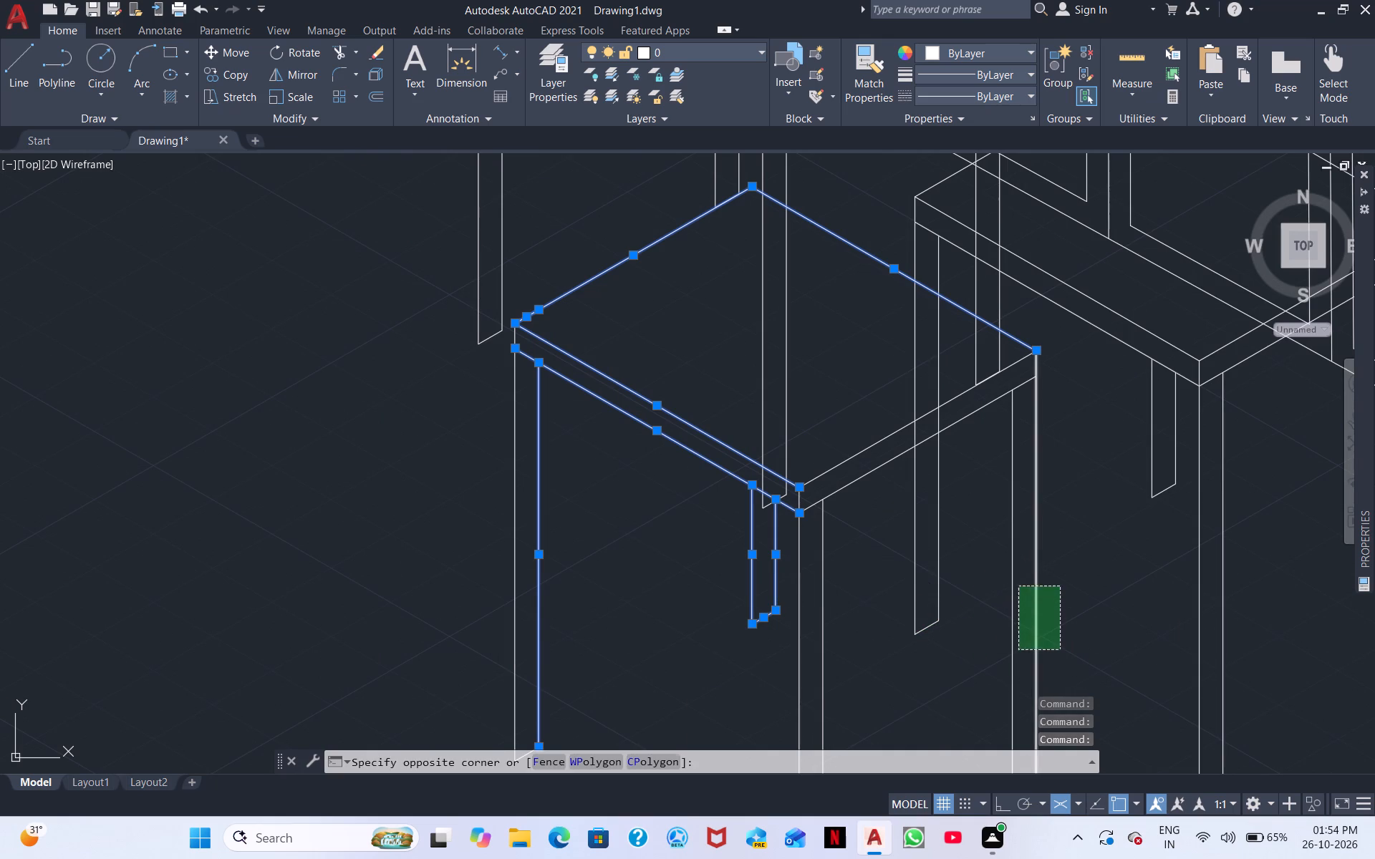
{"action": "left_click", "coordinate": [975, 414]}
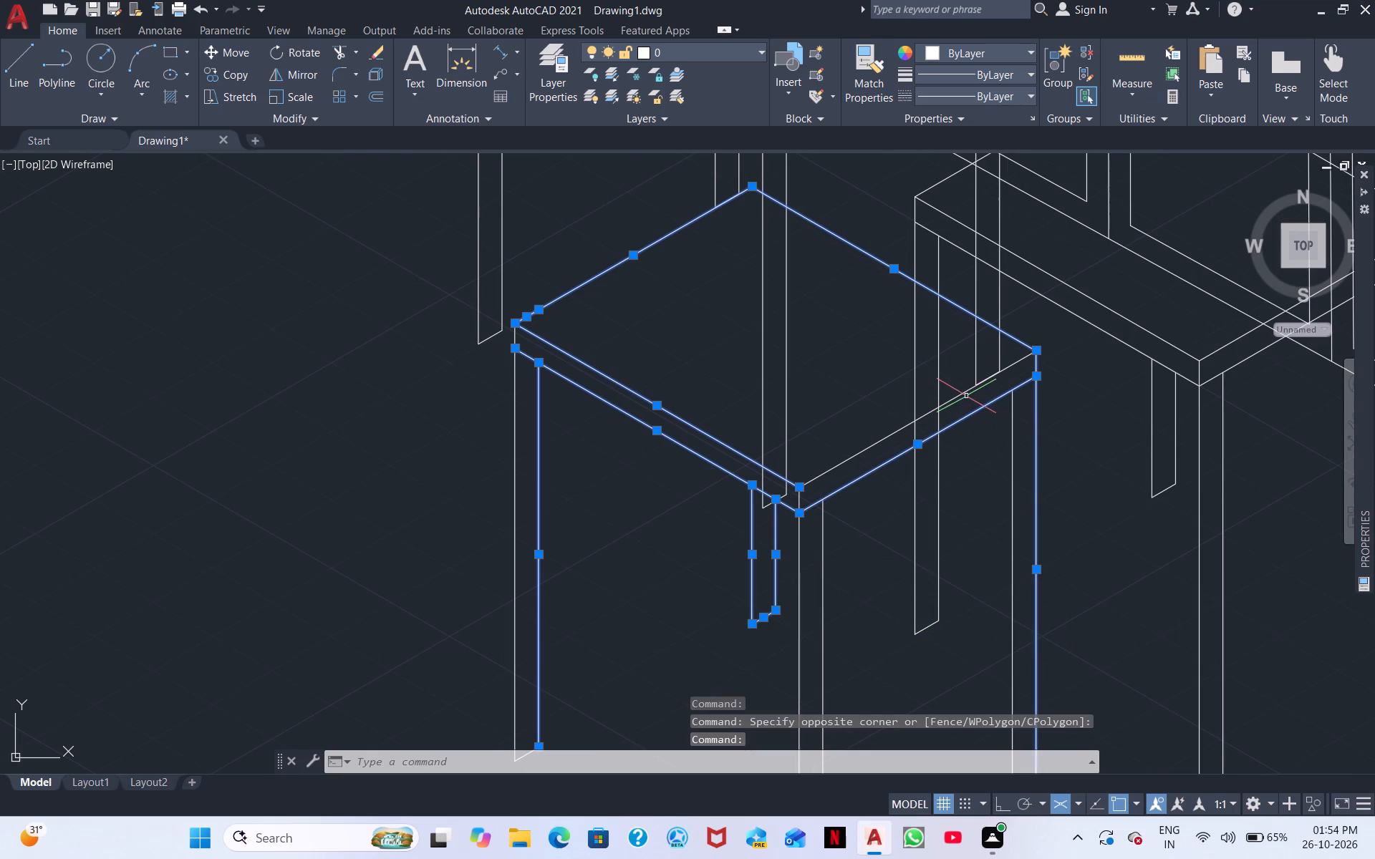
{"action": "left_click", "coordinate": [969, 387]}
{"action": "middle_click_drag", "start_coordinate": [832, 671], "coordinate": [752, 472]}
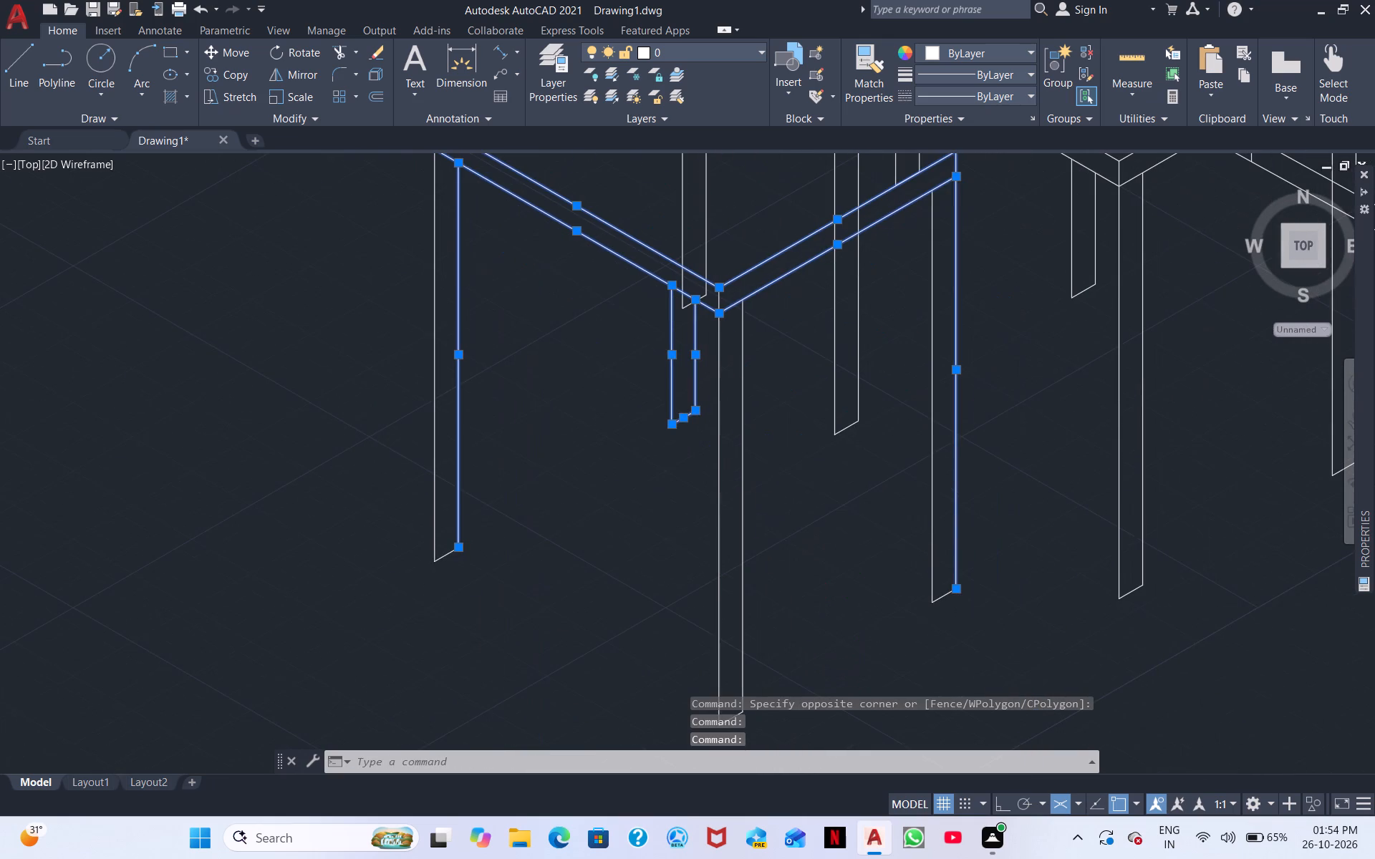
{"action": "left_click_drag", "start_coordinate": [814, 651], "coordinate": [766, 609]}
{"action": "left_click", "coordinate": [697, 561]}
{"action": "middle_click_drag", "start_coordinate": [716, 588], "coordinate": [680, 402]}
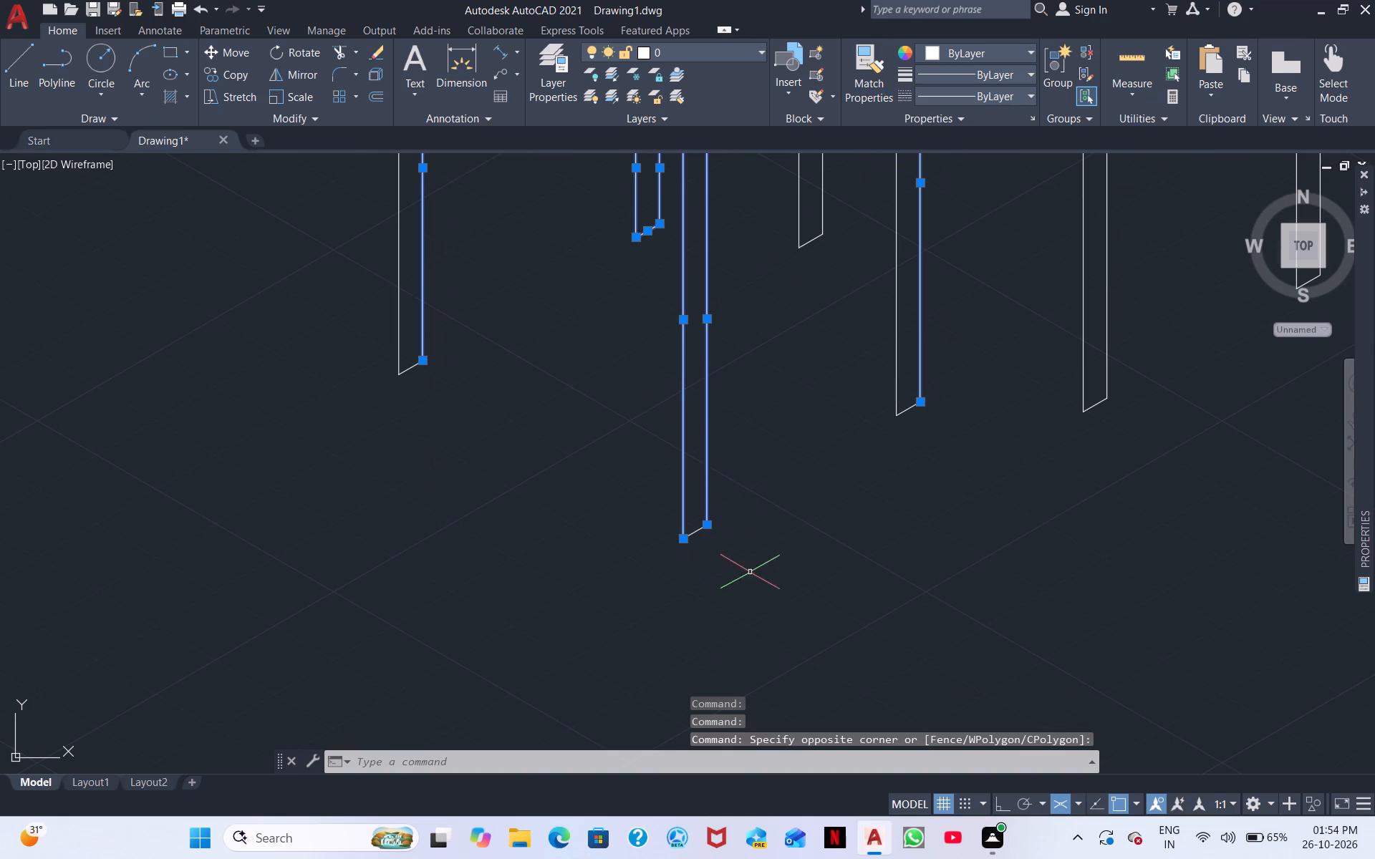
{"action": "left_click_drag", "start_coordinate": [751, 577], "coordinate": [705, 0]}
{"action": "middle_click", "coordinate": [751, 0]}
{"action": "left_click_drag", "start_coordinate": [612, 0], "coordinate": [601, 0]}
{"action": "left_click_drag", "start_coordinate": [592, 0], "coordinate": [493, 0]}
{"action": "left_click_drag", "start_coordinate": [468, 0], "coordinate": [450, 0]}
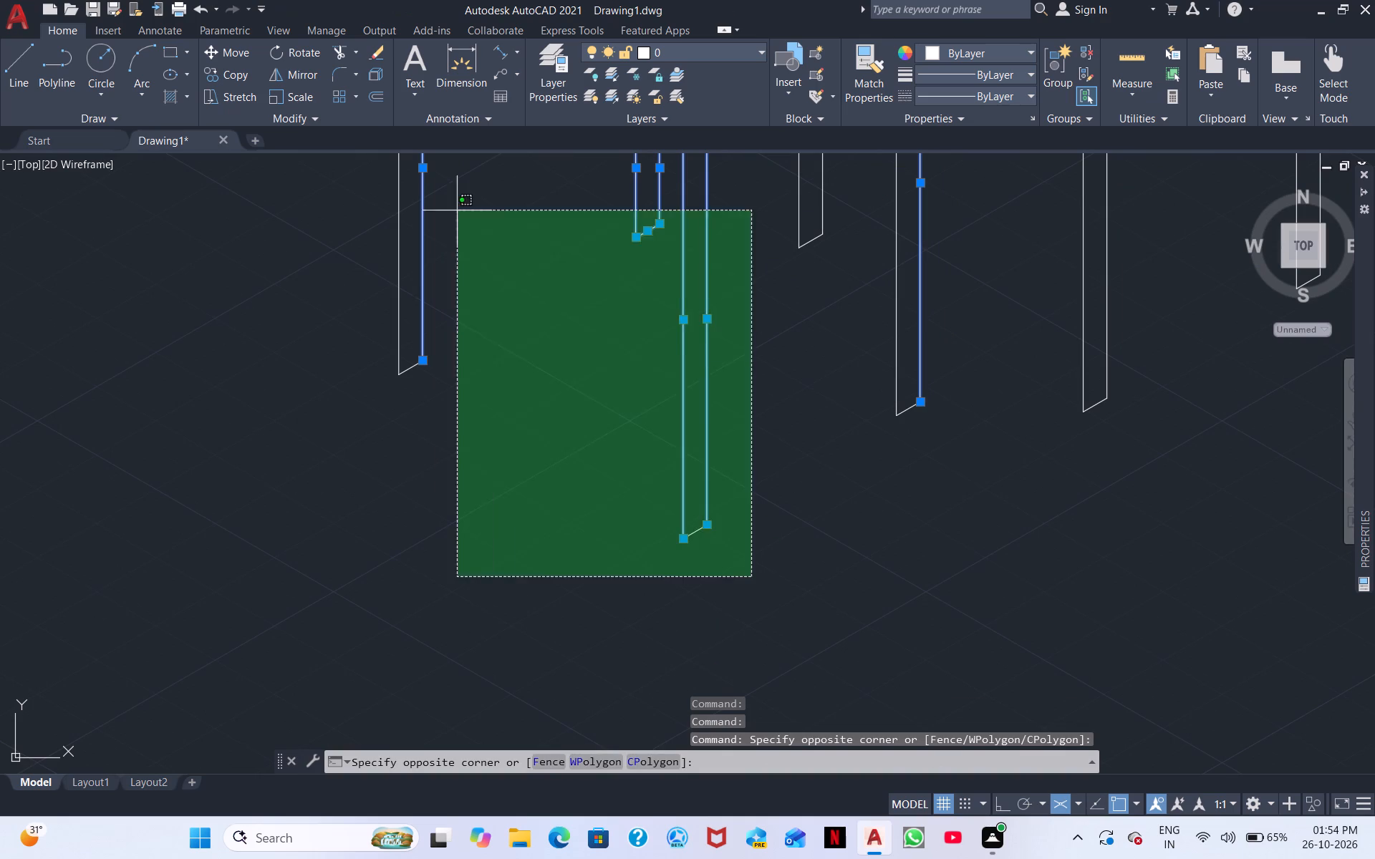
{"action": "left_click", "coordinate": [636, 465]}
{"action": "left_click_drag", "start_coordinate": [920, 431], "coordinate": [915, 420]}
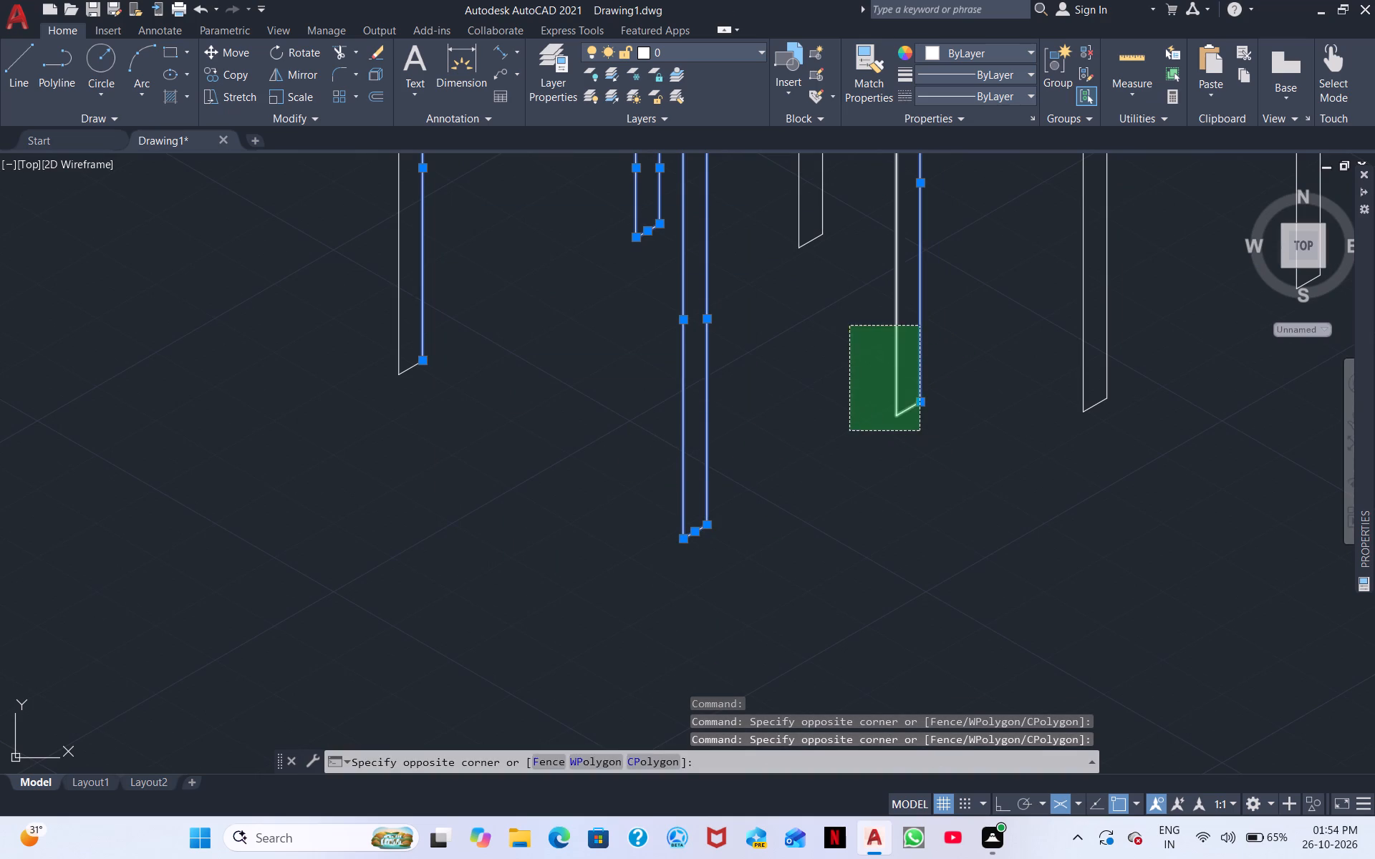
{"action": "left_click", "coordinate": [849, 326]}
{"action": "scroll", "coordinate": [854, 328], "scroll_direction": "down", "scroll_amount": 3}
{"action": "middle_click_drag", "start_coordinate": [854, 354], "coordinate": [858, 503]}
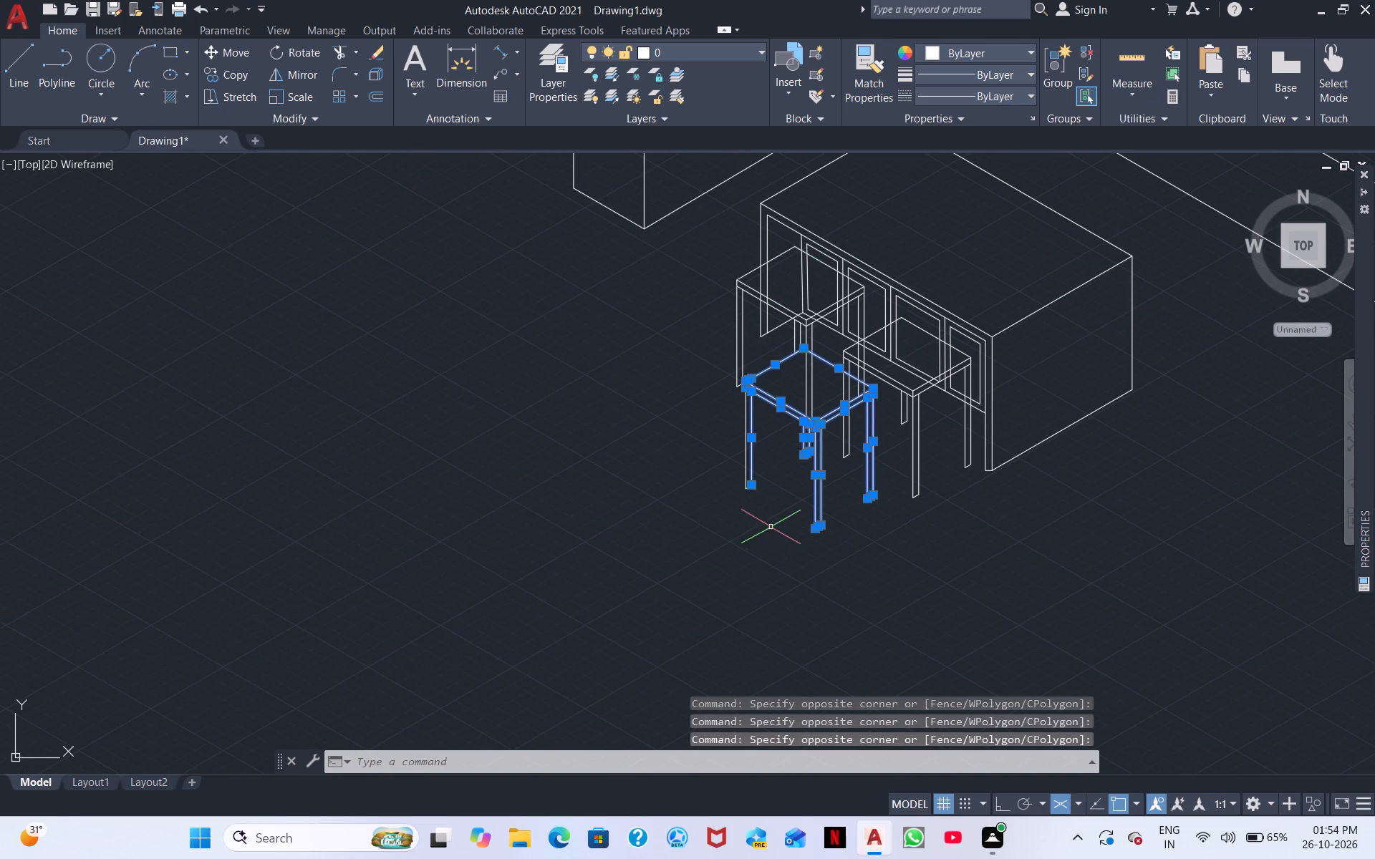
{"action": "left_click_drag", "start_coordinate": [771, 527], "coordinate": [768, 516]}
{"action": "left_click", "coordinate": [720, 422]}
{"action": "right_click", "coordinate": [717, 462]}
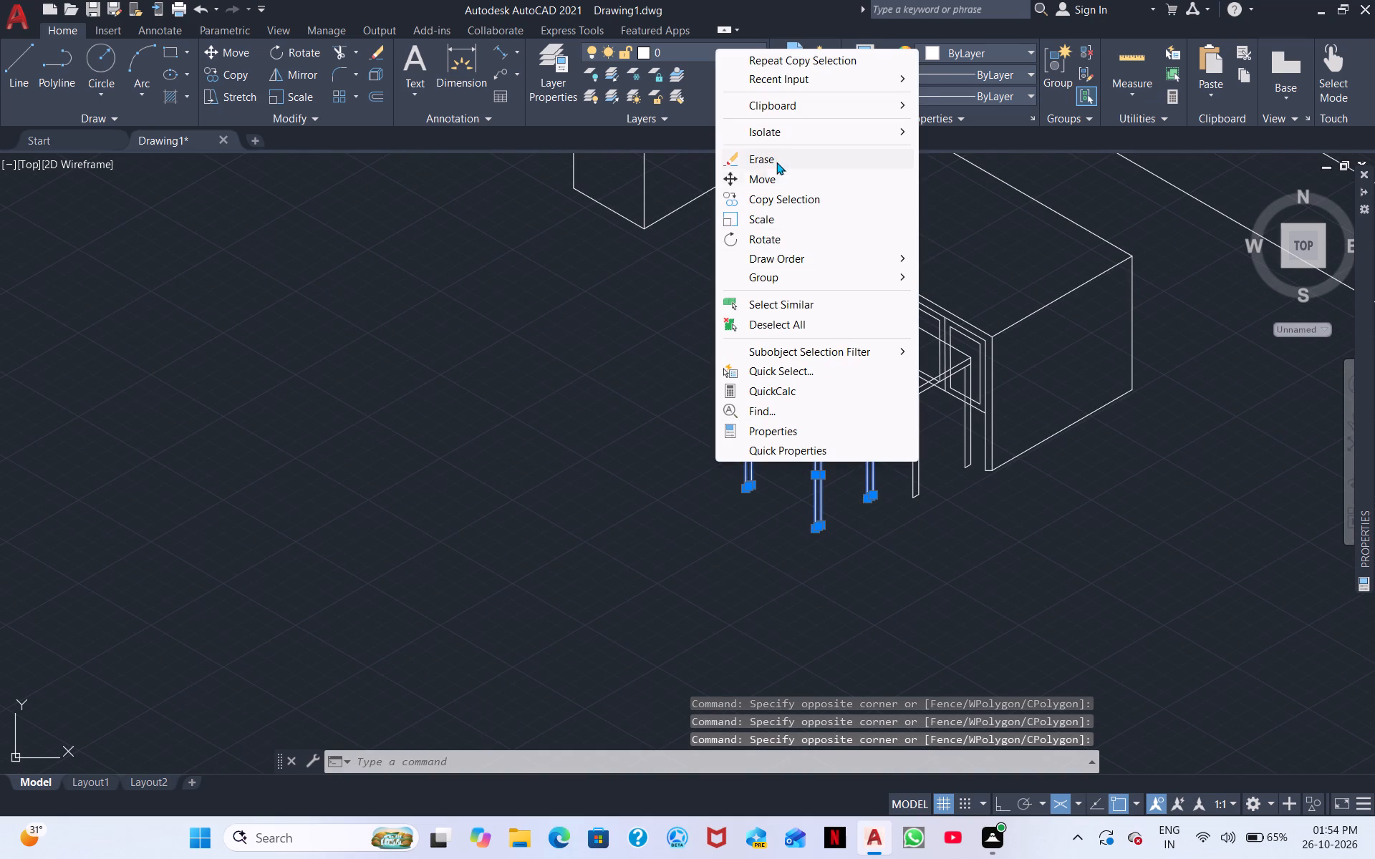
{"action": "left_click", "coordinate": [776, 158]}
Trim the block's panel and lower-edge lines and the other stool's leg lines crossing the top of the stool nearer the block's front corner.
{"action": "scroll", "coordinate": [796, 407], "scroll_direction": "up", "scroll_amount": 2}
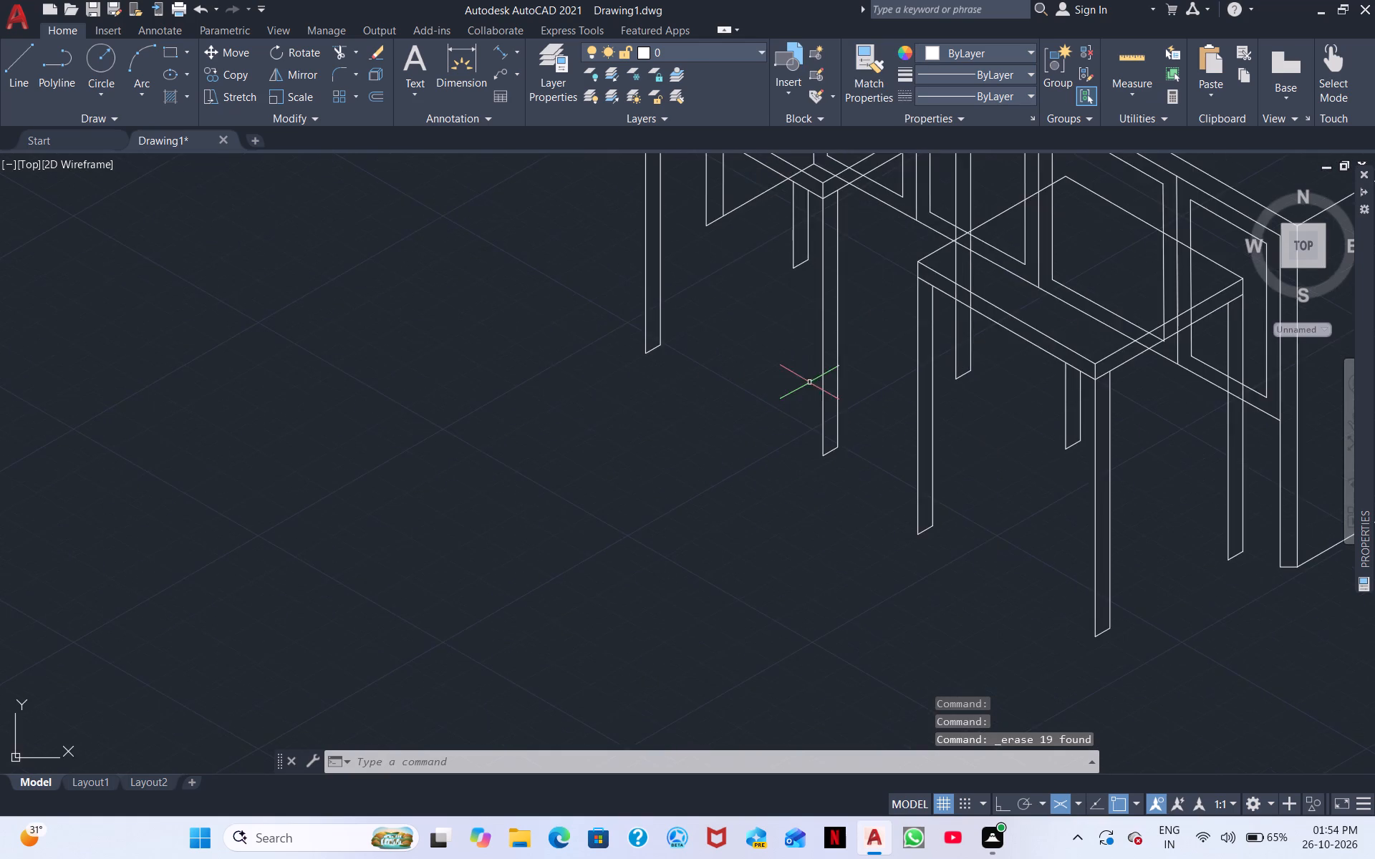
{"action": "middle_click_drag", "start_coordinate": [791, 387], "coordinate": [471, 545]}
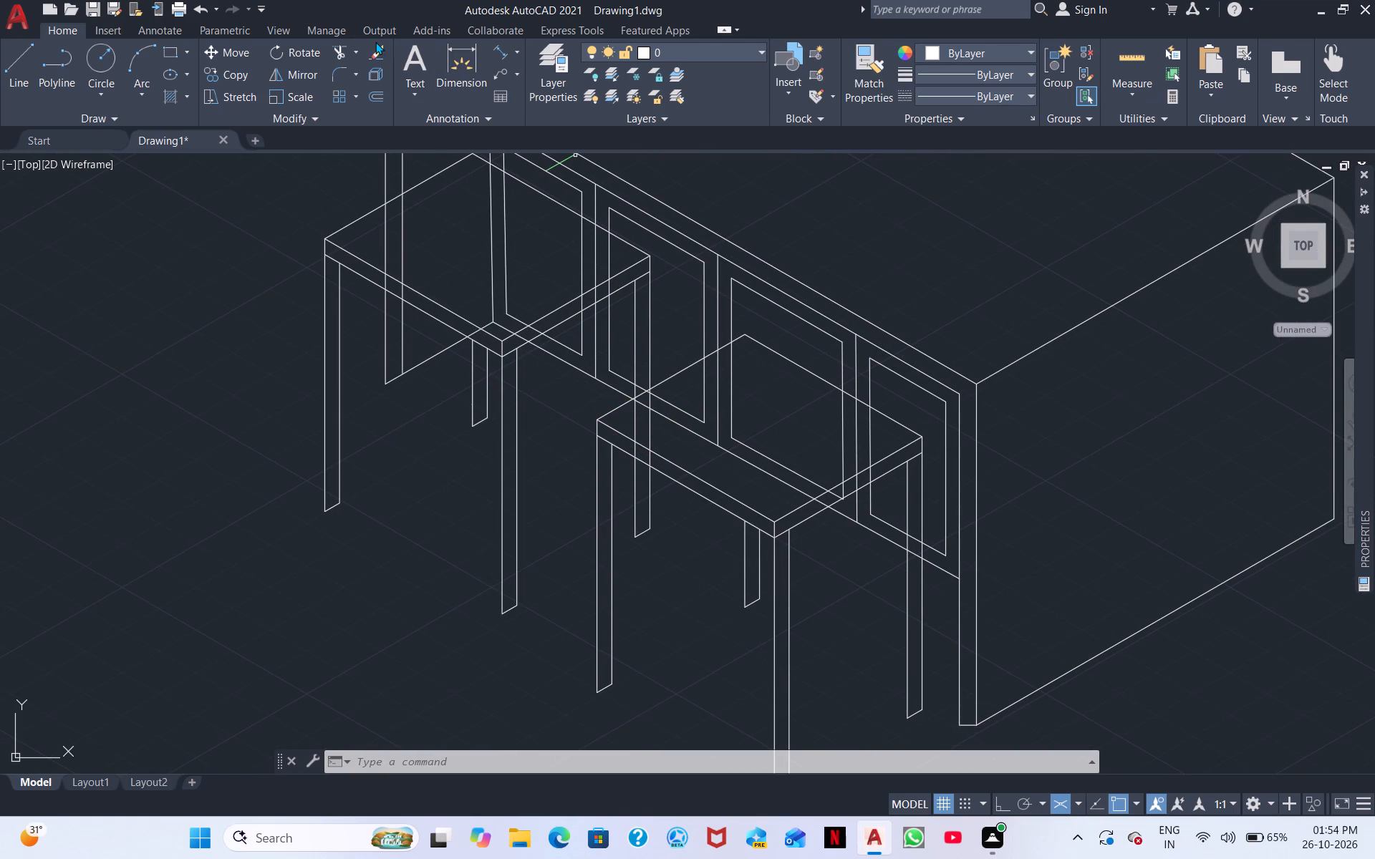
{"action": "left_click", "coordinate": [338, 49]}
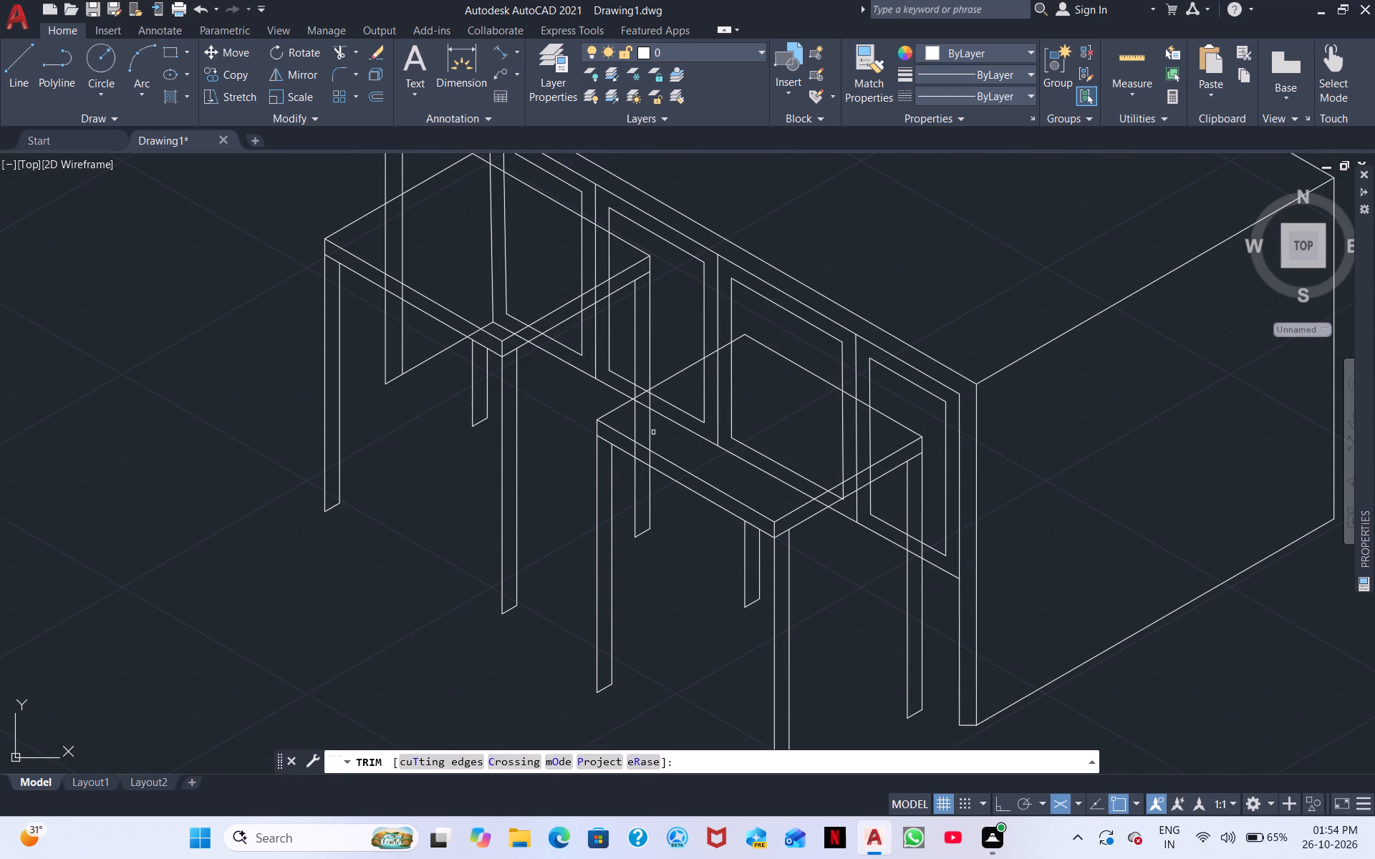
{"action": "left_click_drag", "start_coordinate": [632, 422], "coordinate": [682, 388]}
{"action": "left_click_drag", "start_coordinate": [667, 399], "coordinate": [664, 420]}
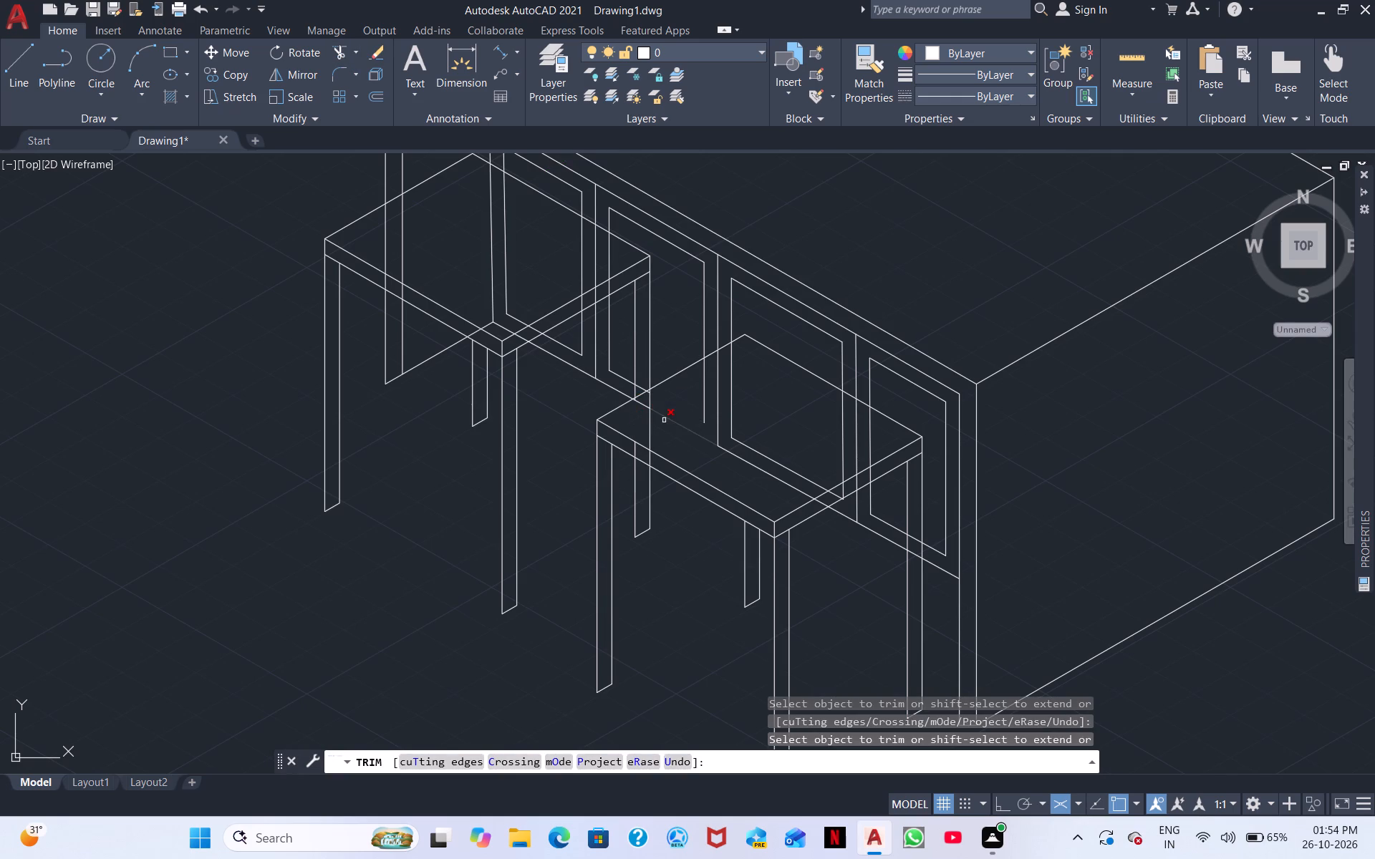
{"action": "left_click_drag", "start_coordinate": [664, 420], "coordinate": [660, 417]}
{"action": "left_click_drag", "start_coordinate": [647, 412], "coordinate": [650, 419]}
{"action": "left_click", "coordinate": [650, 419]}
{"action": "left_click_drag", "start_coordinate": [658, 408], "coordinate": [695, 392]}
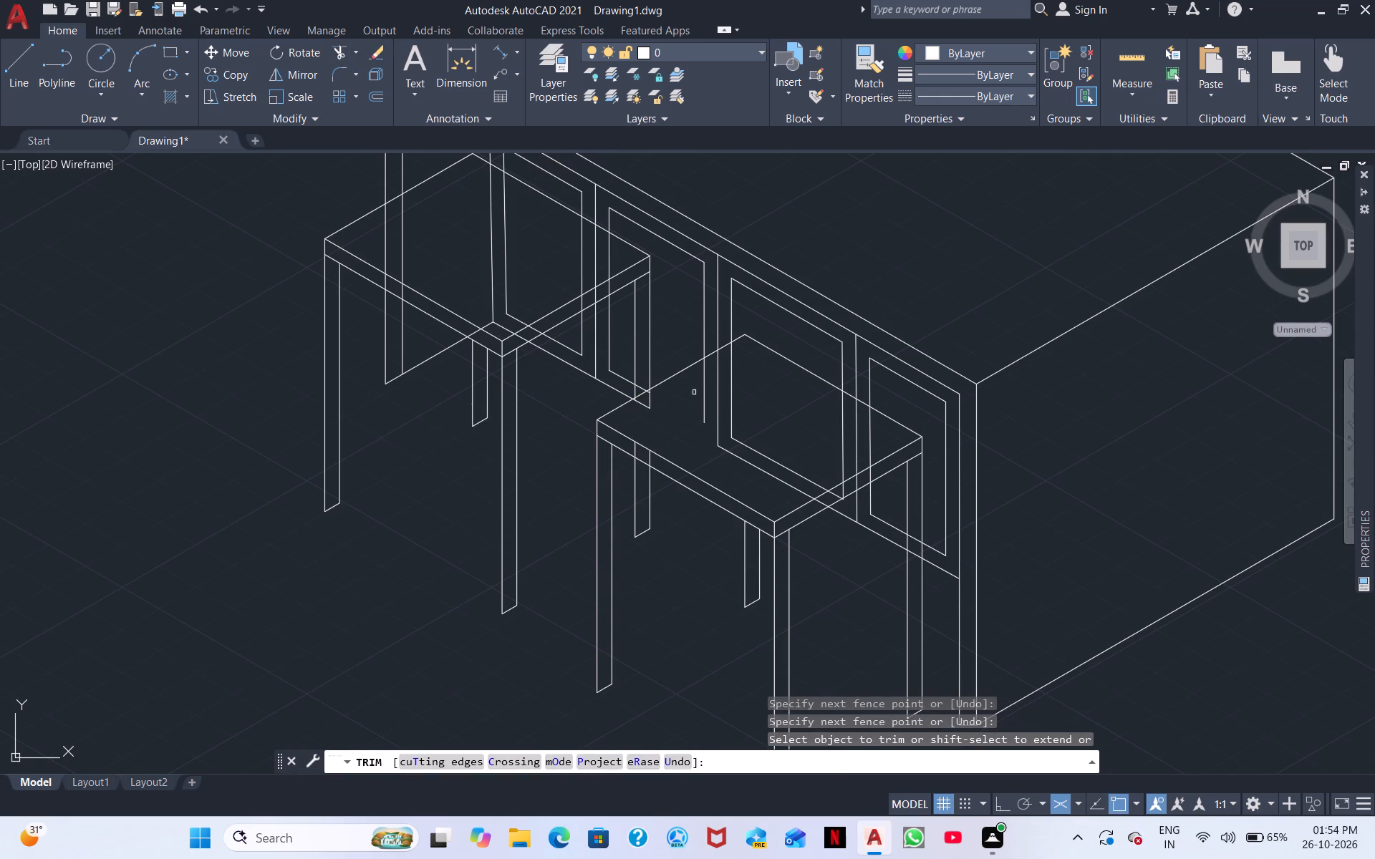
{"action": "left_click_drag", "start_coordinate": [695, 392], "coordinate": [705, 387]}
{"action": "left_click", "coordinate": [705, 387]}
{"action": "left_click", "coordinate": [714, 380]}
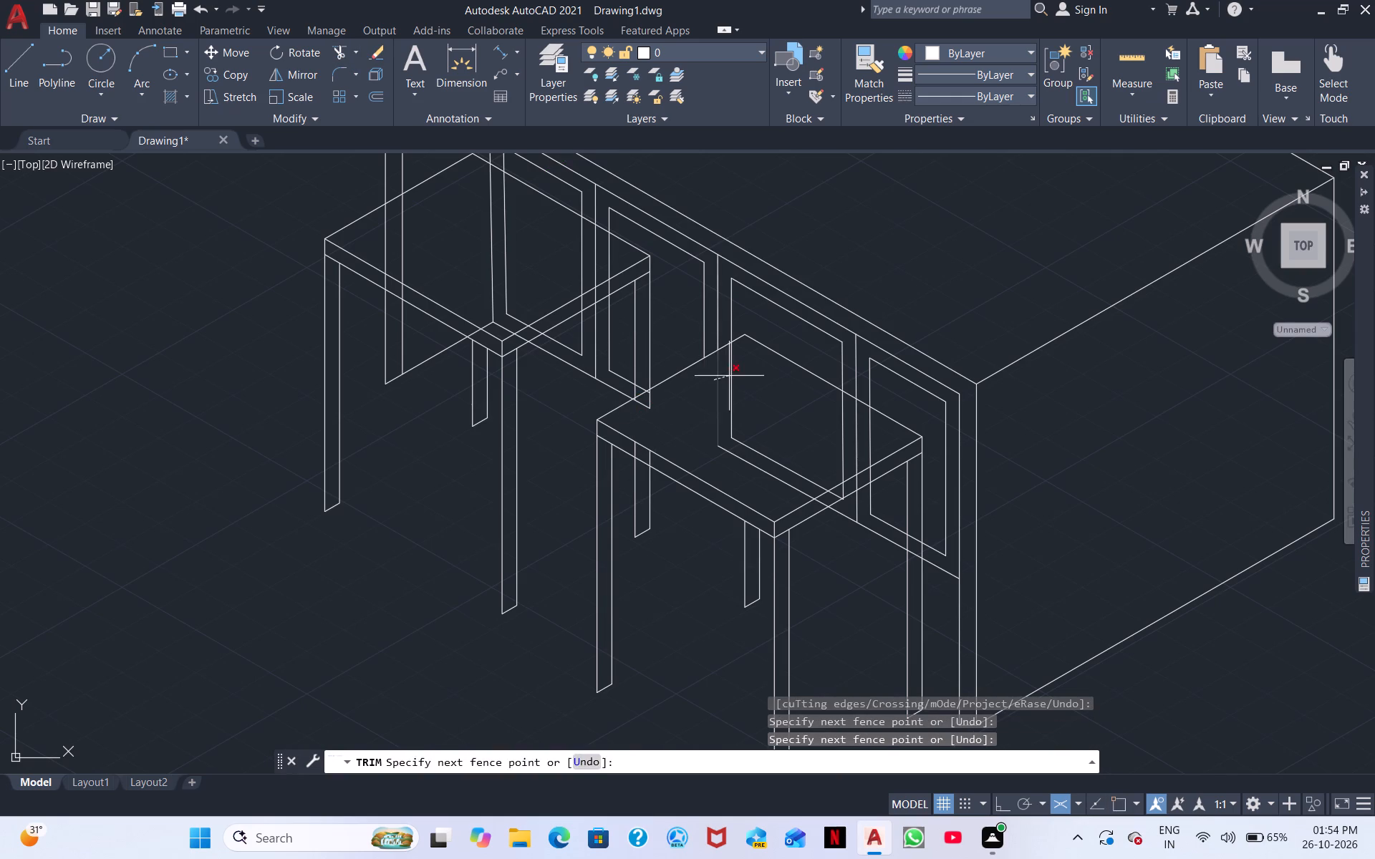
{"action": "left_click_drag", "start_coordinate": [738, 374], "coordinate": [742, 382]}
{"action": "left_click_drag", "start_coordinate": [768, 417], "coordinate": [743, 472]}
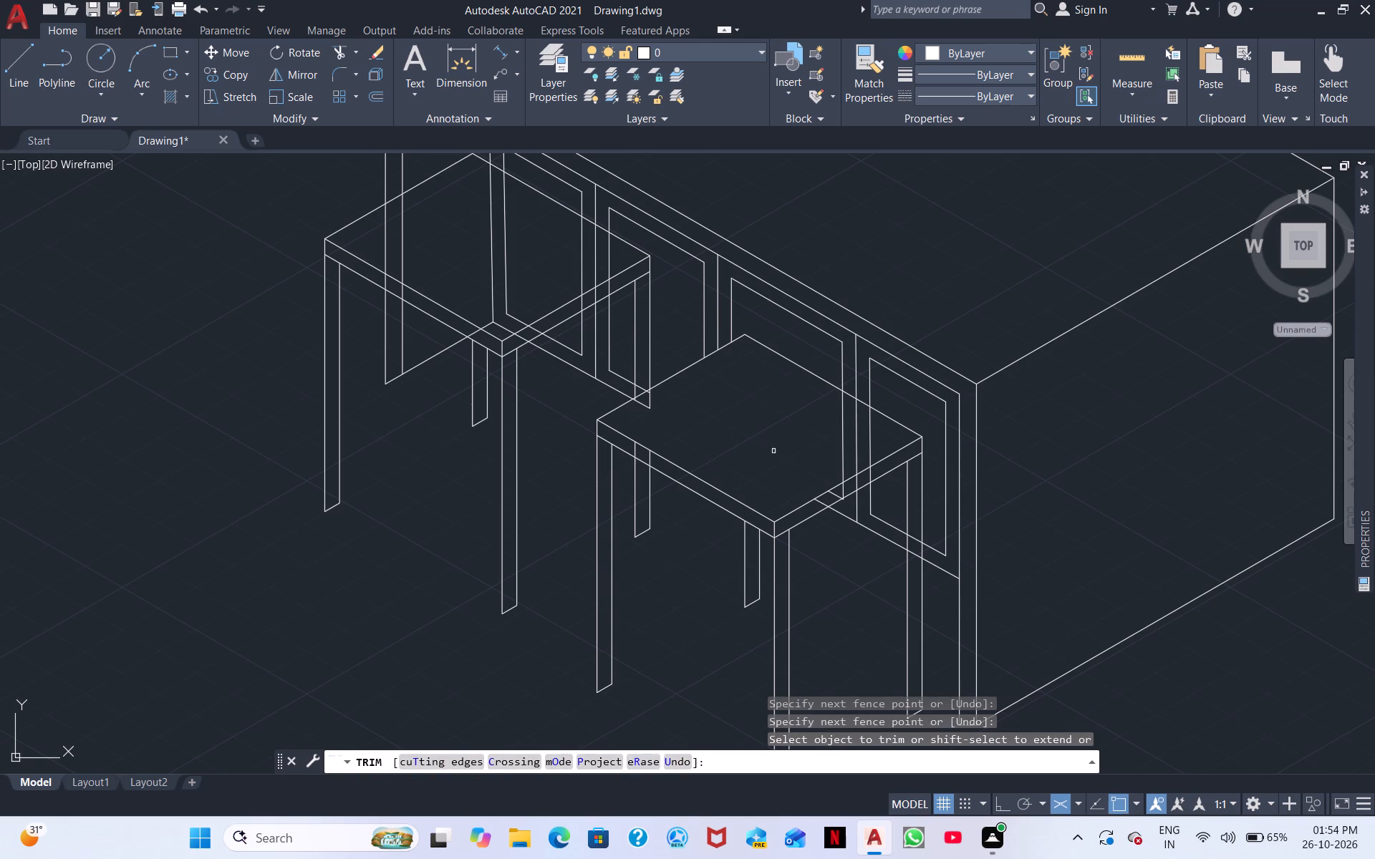
{"action": "left_click_drag", "start_coordinate": [840, 427], "coordinate": [865, 424]}
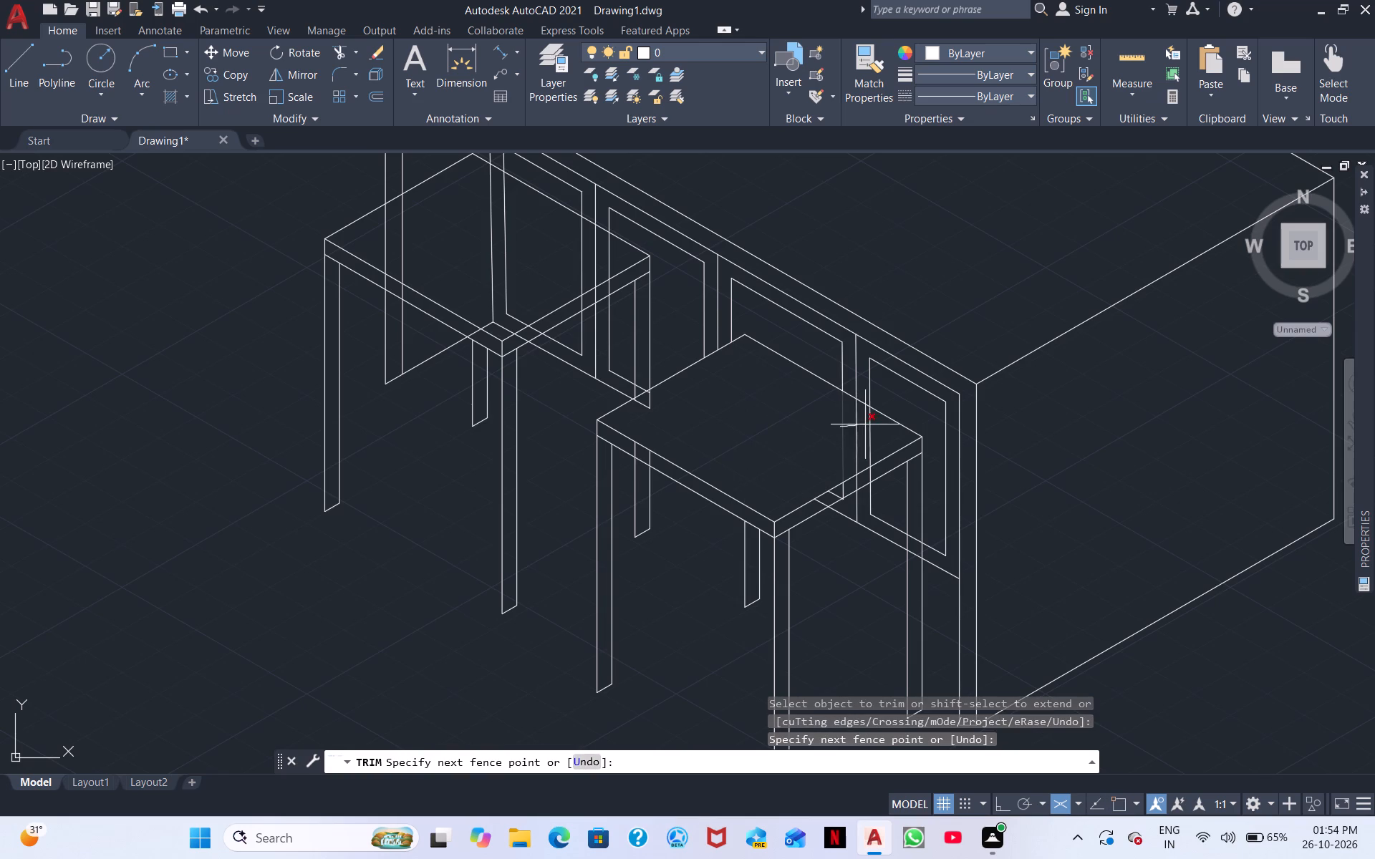
{"action": "left_click_drag", "start_coordinate": [865, 424], "coordinate": [835, 456]}
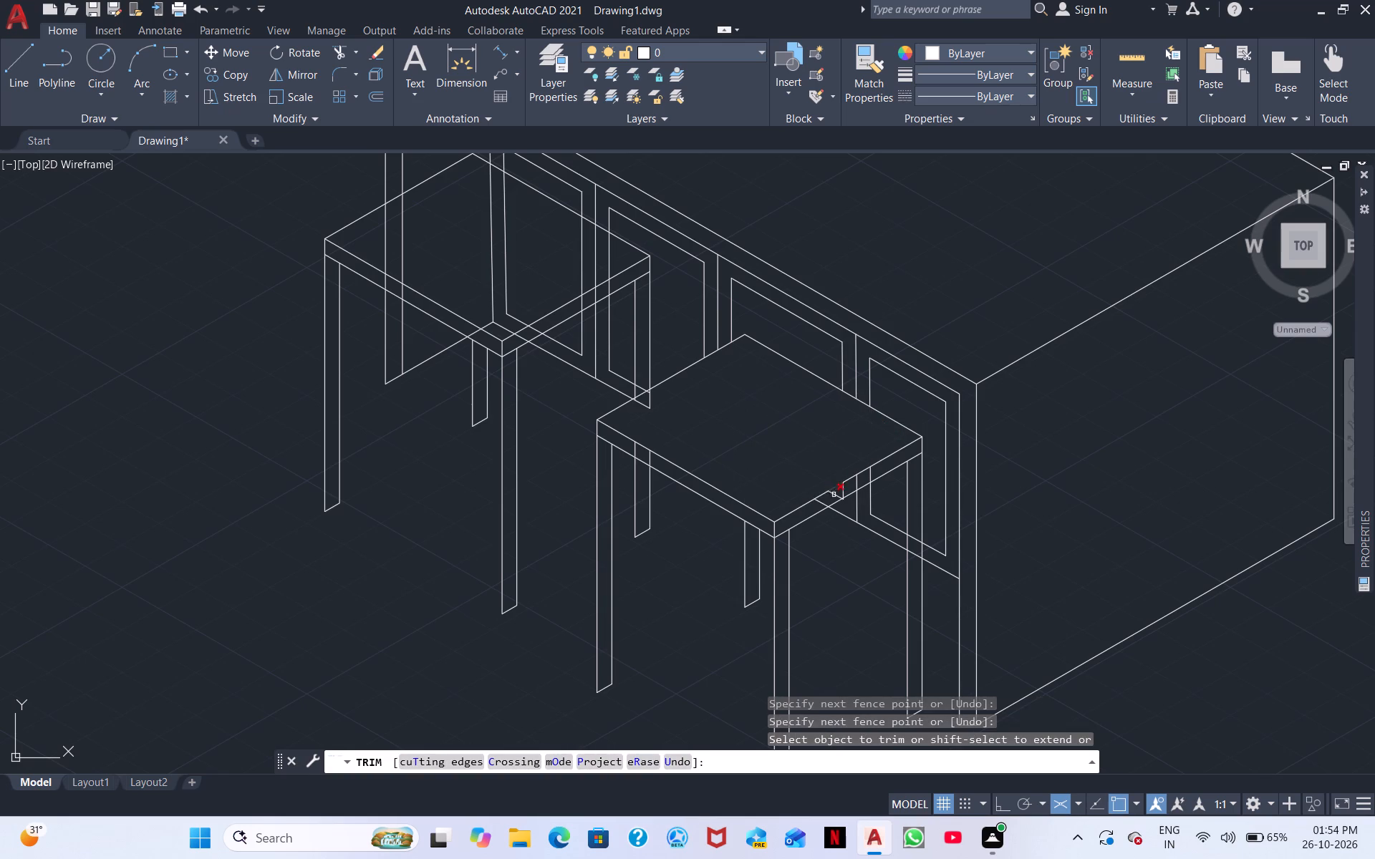
Trim the leftover panel lines and the other stool's leg lines within the two front edge bands of the same stool.
{"action": "scroll", "coordinate": [831, 493], "scroll_direction": "up", "scroll_amount": 3}
{"action": "left_click_drag", "start_coordinate": [763, 550], "coordinate": [891, 461]}
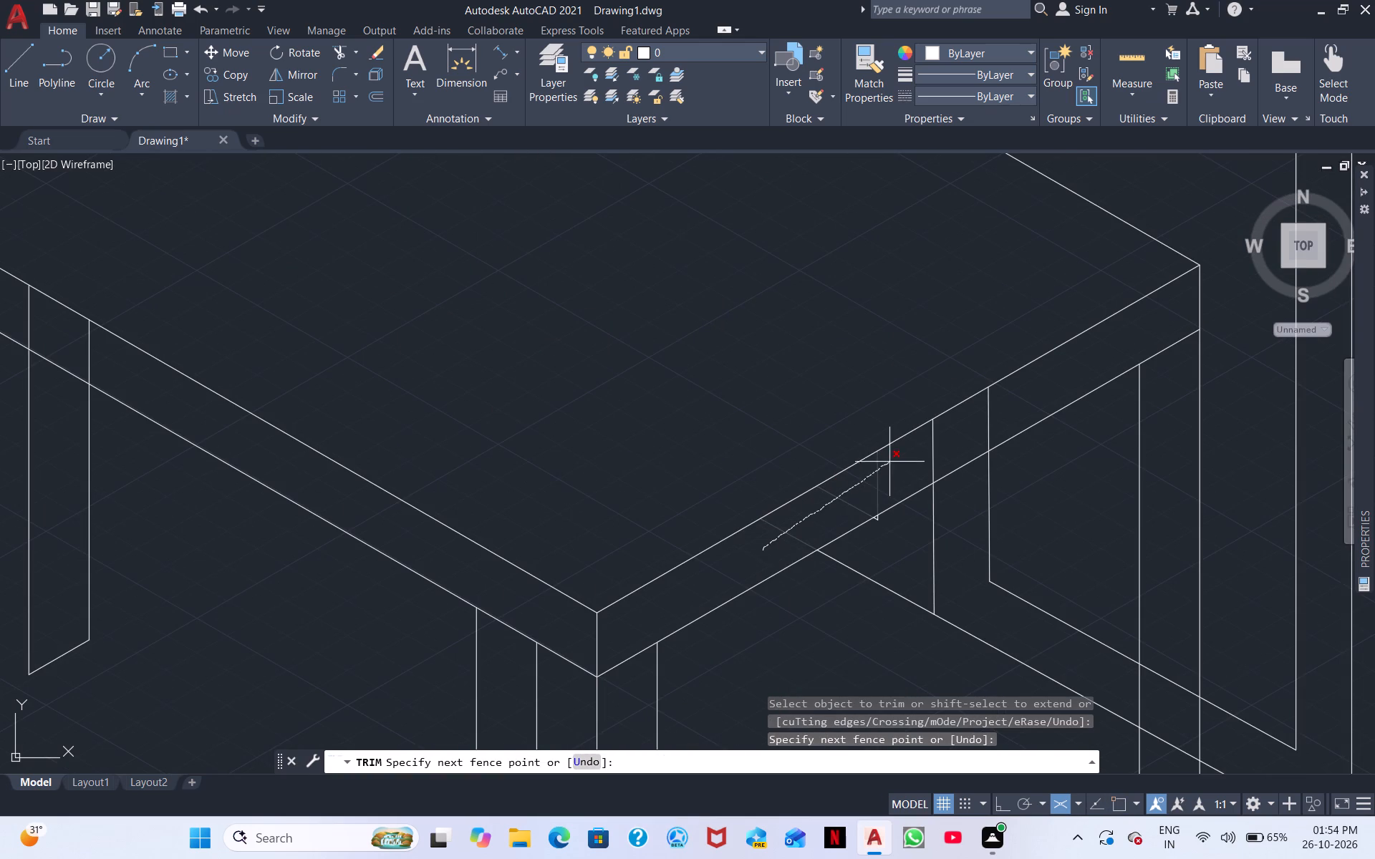
{"action": "left_click_drag", "start_coordinate": [891, 461], "coordinate": [1019, 390]}
{"action": "scroll", "coordinate": [834, 627], "scroll_direction": "down", "scroll_amount": 1}
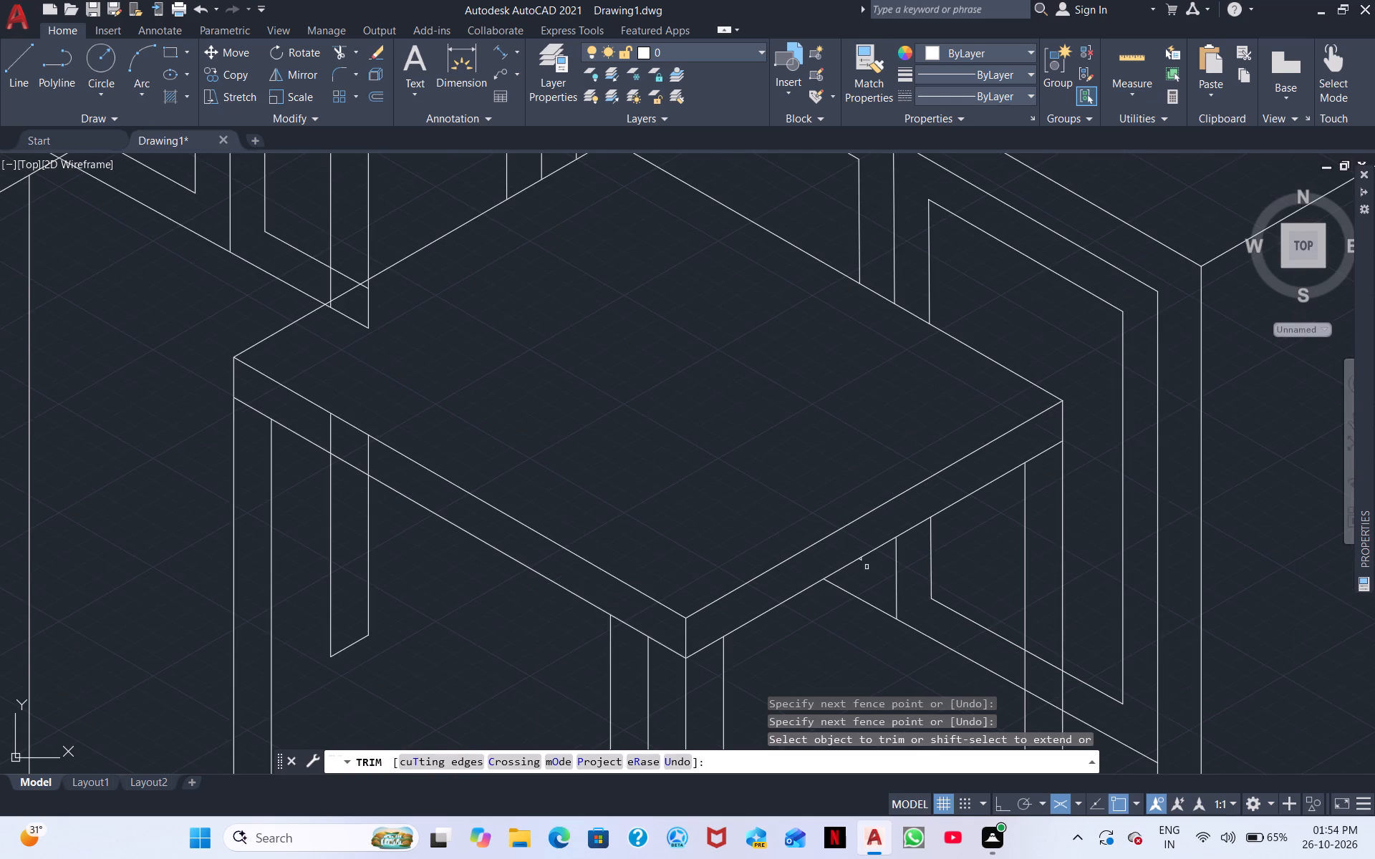
{"action": "scroll", "coordinate": [821, 621], "scroll_direction": "down", "scroll_amount": 2}
{"action": "middle_click_drag", "start_coordinate": [824, 673], "coordinate": [831, 487]}
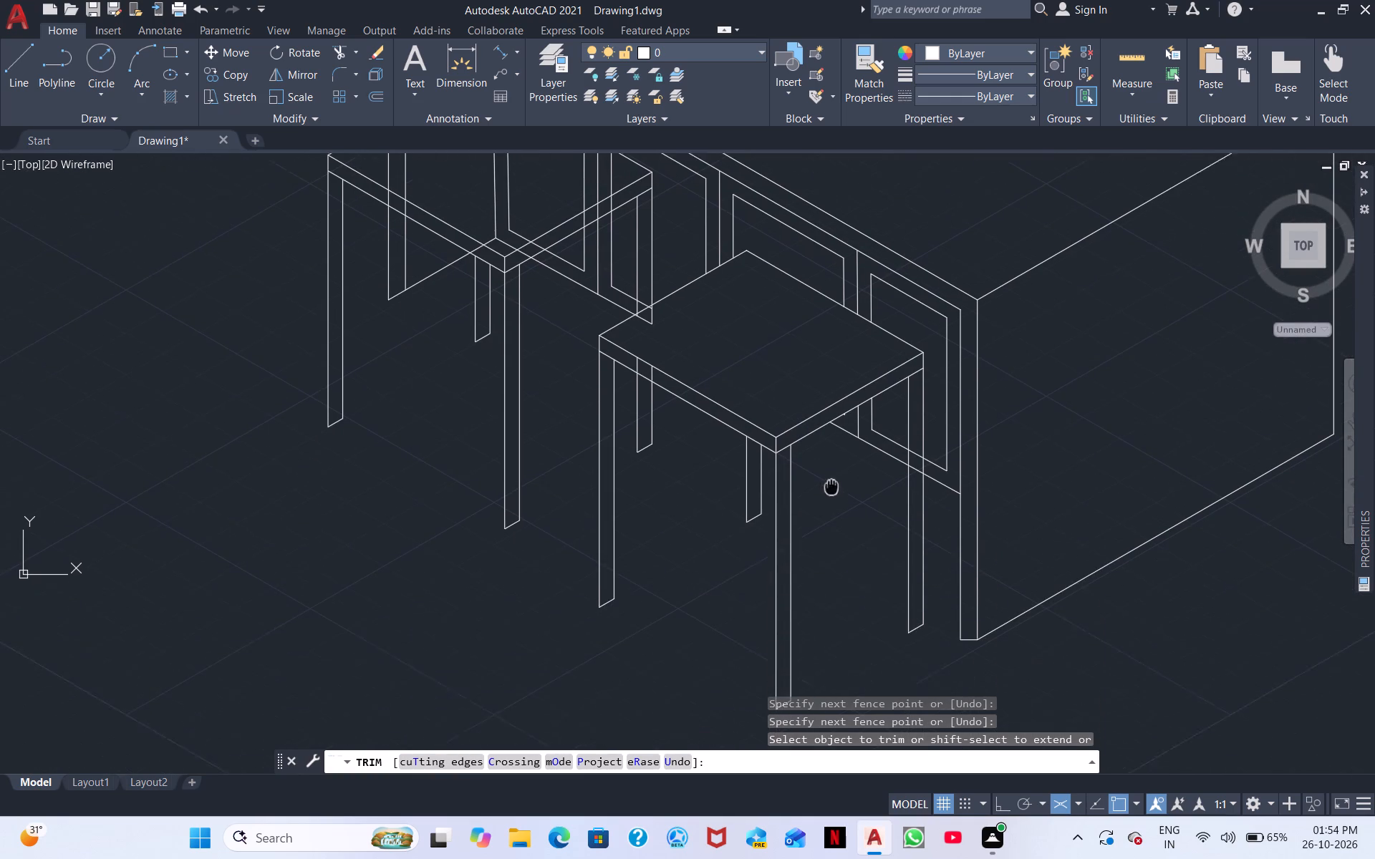
{"action": "middle_click_drag", "start_coordinate": [831, 487], "coordinate": [831, 468]}
{"action": "scroll", "coordinate": [638, 390], "scroll_direction": "up", "scroll_amount": 3}
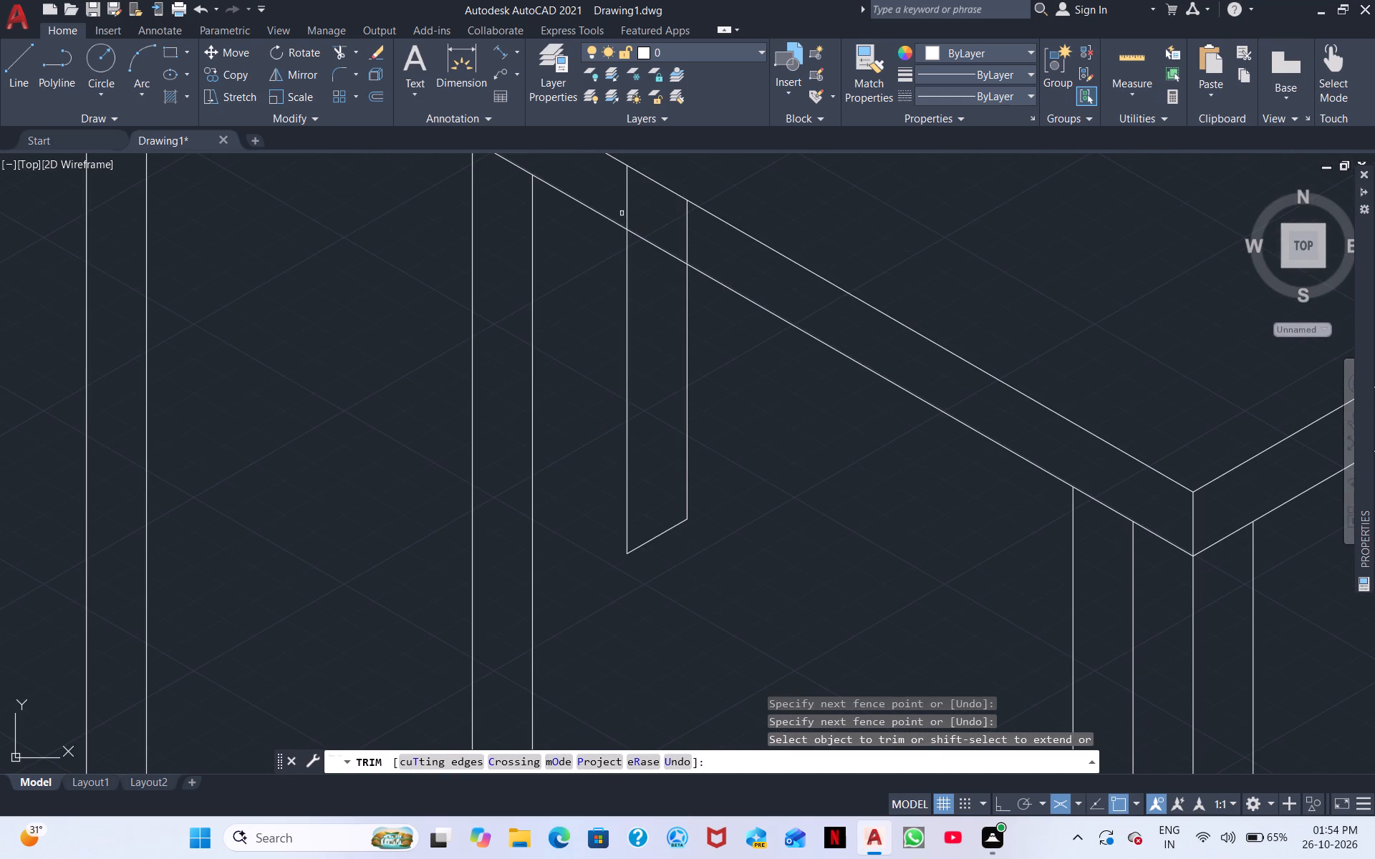
{"action": "left_click_drag", "start_coordinate": [612, 200], "coordinate": [699, 232]}
{"action": "scroll", "coordinate": [760, 400], "scroll_direction": "down", "scroll_amount": 2}
{"action": "middle_click_drag", "start_coordinate": [751, 525], "coordinate": [796, 663]}
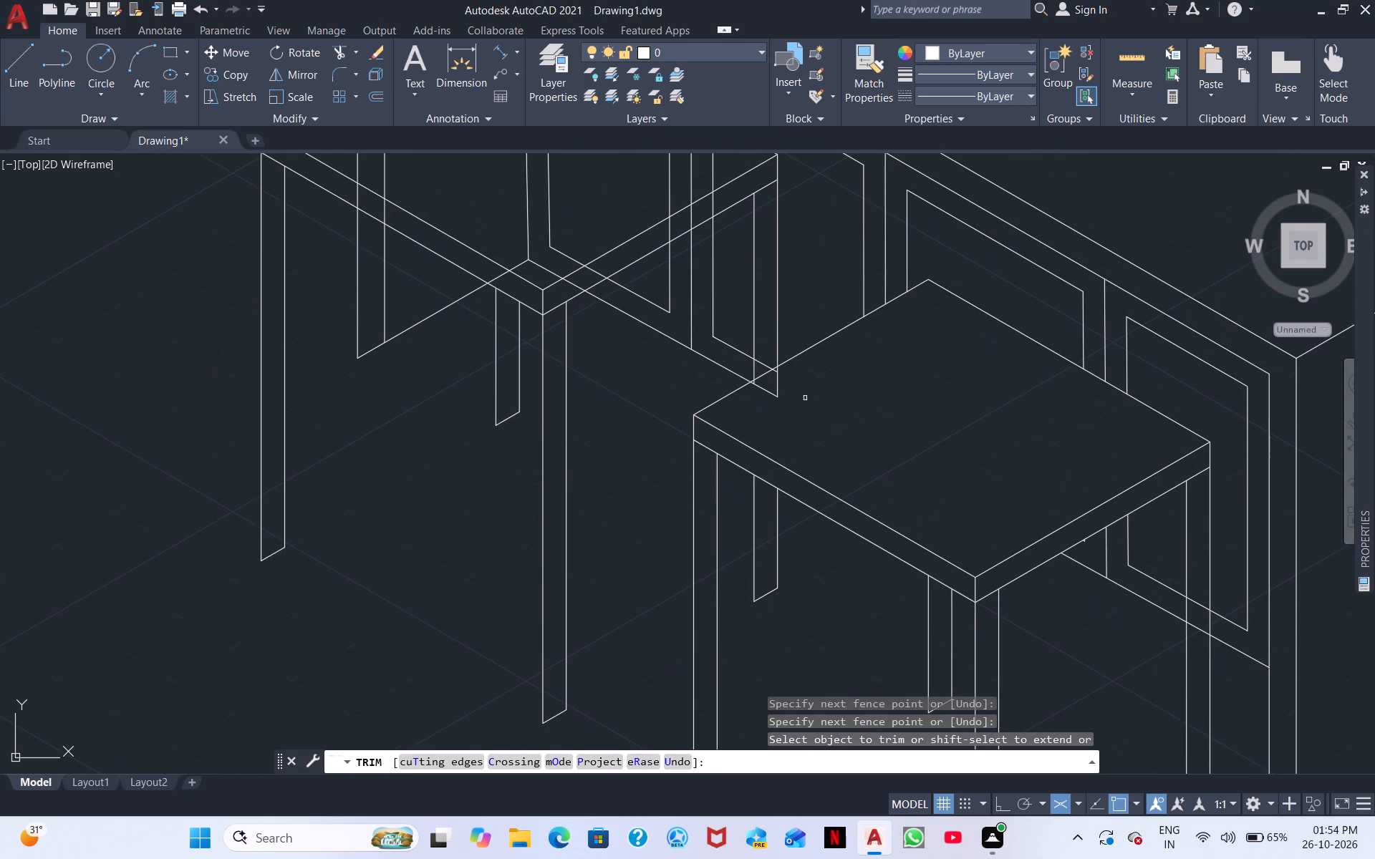
Trim the panel, lower-edge and leg line ends that protrude past the back edge of the nearer stool's top.
{"action": "left_click_drag", "start_coordinate": [766, 390], "coordinate": [805, 366]}
{"action": "scroll", "coordinate": [781, 373], "scroll_direction": "up", "scroll_amount": 3}
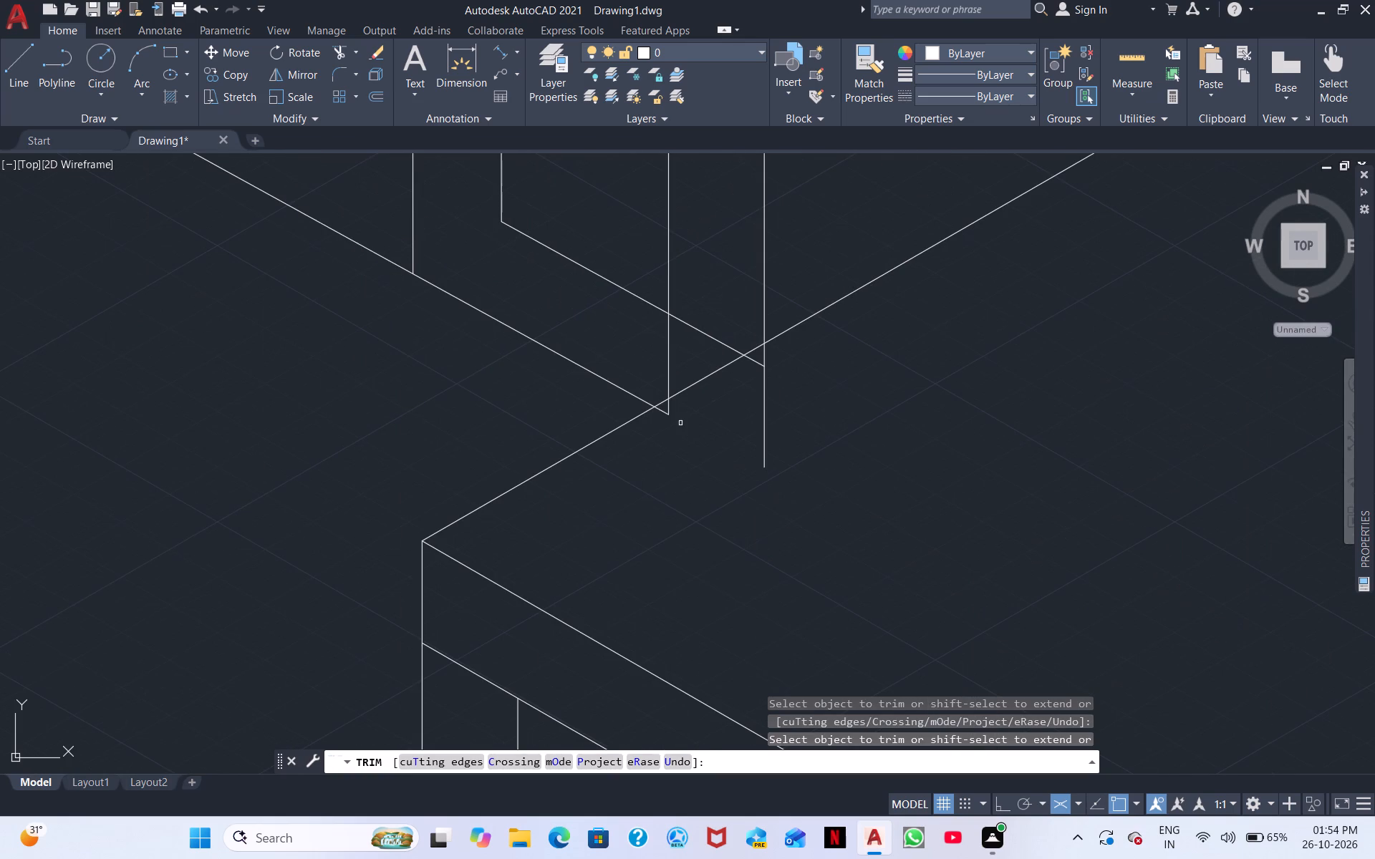
{"action": "left_click", "coordinate": [670, 409]}
{"action": "left_click_drag", "start_coordinate": [662, 414], "coordinate": [672, 411]}
{"action": "left_click", "coordinate": [756, 361]}
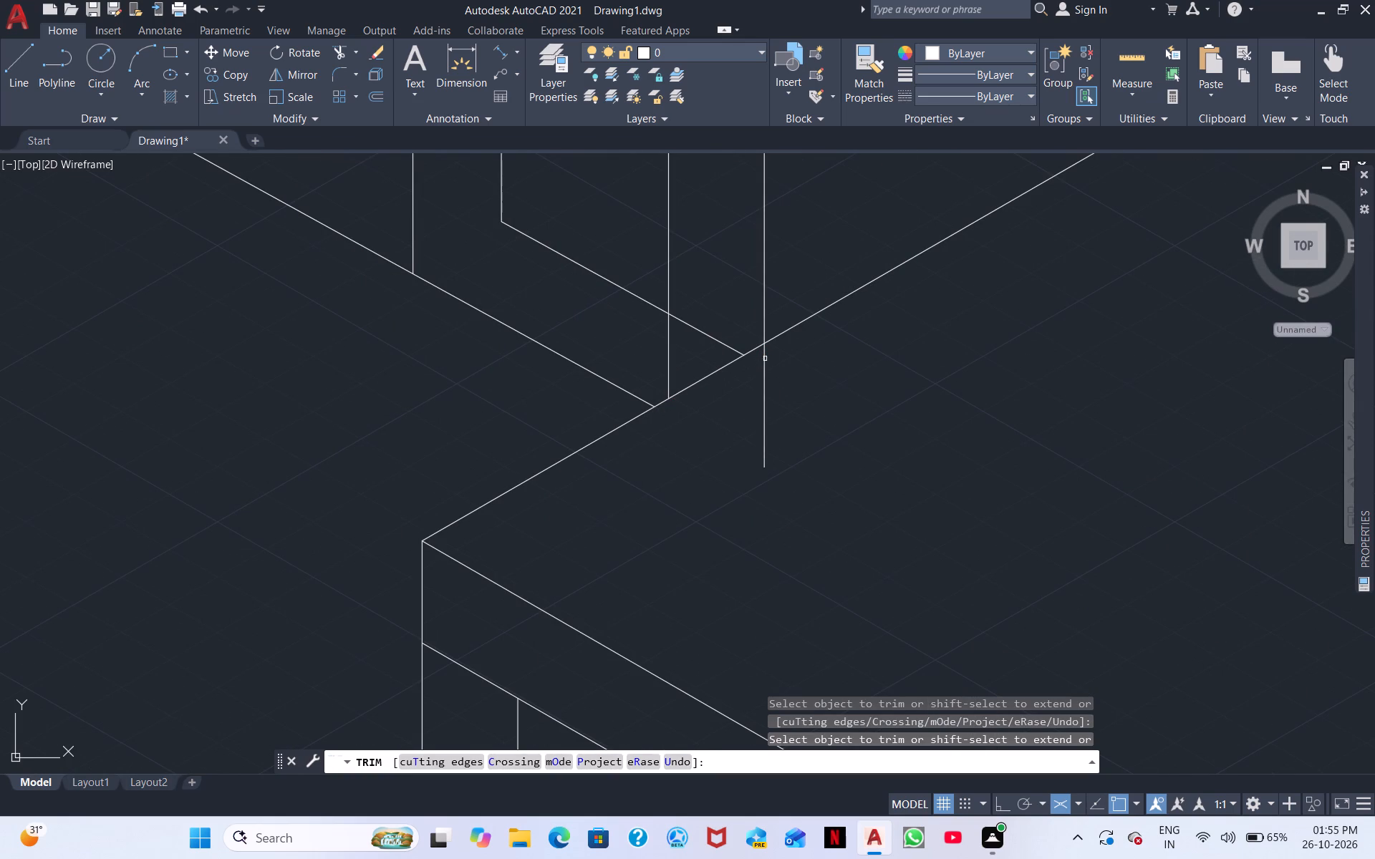
{"action": "left_click", "coordinate": [762, 361]}
Trim the piece of the panel's lower line that crosses the farther stool's leg beside the nearer stool.
{"action": "scroll", "coordinate": [749, 412], "scroll_direction": "down", "scroll_amount": 3}
{"action": "scroll", "coordinate": [848, 416], "scroll_direction": "down", "scroll_amount": 2}
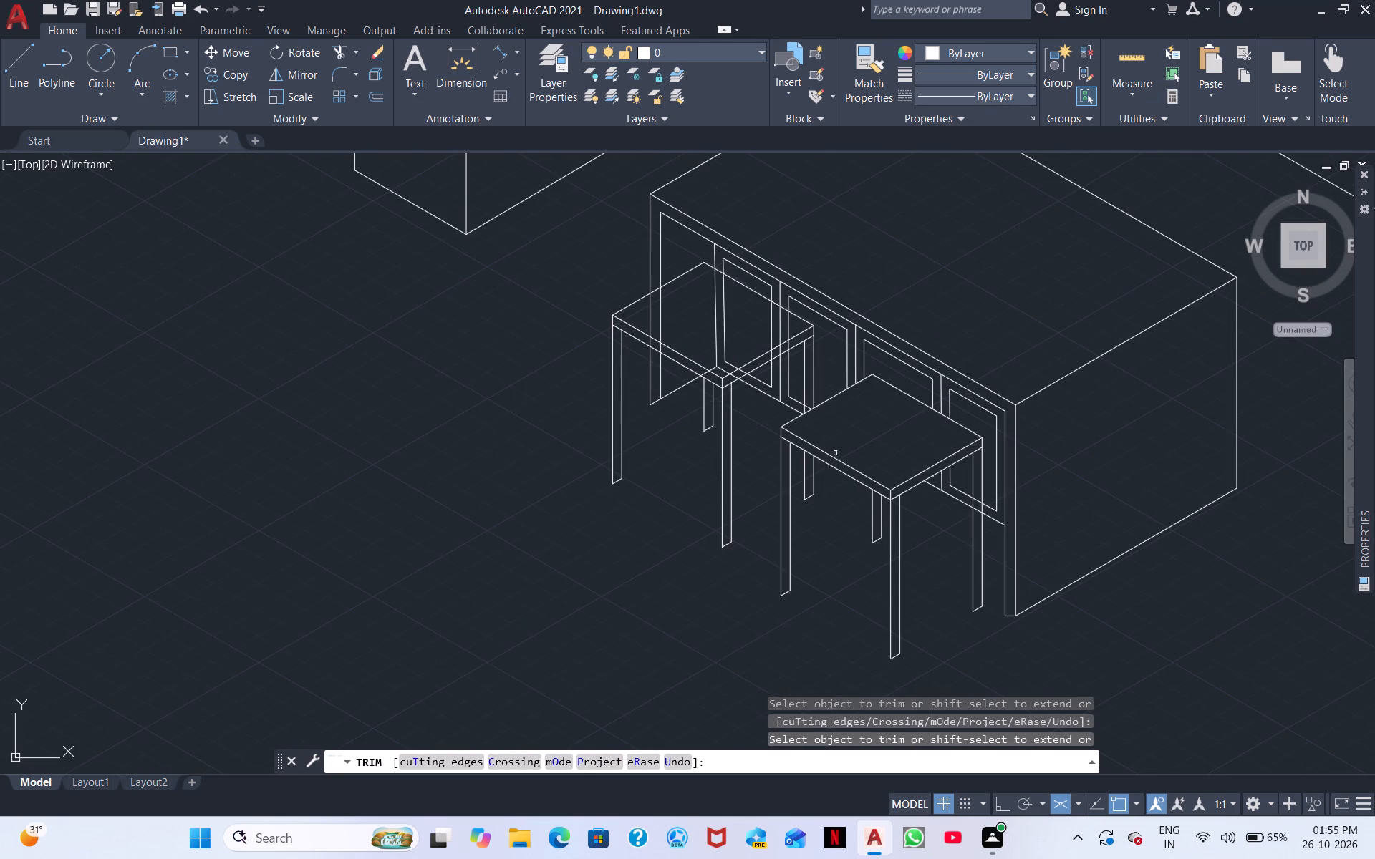
{"action": "middle_click_drag", "start_coordinate": [862, 442], "coordinate": [913, 502]}
{"action": "scroll", "coordinate": [801, 449], "scroll_direction": "up", "scroll_amount": 2}
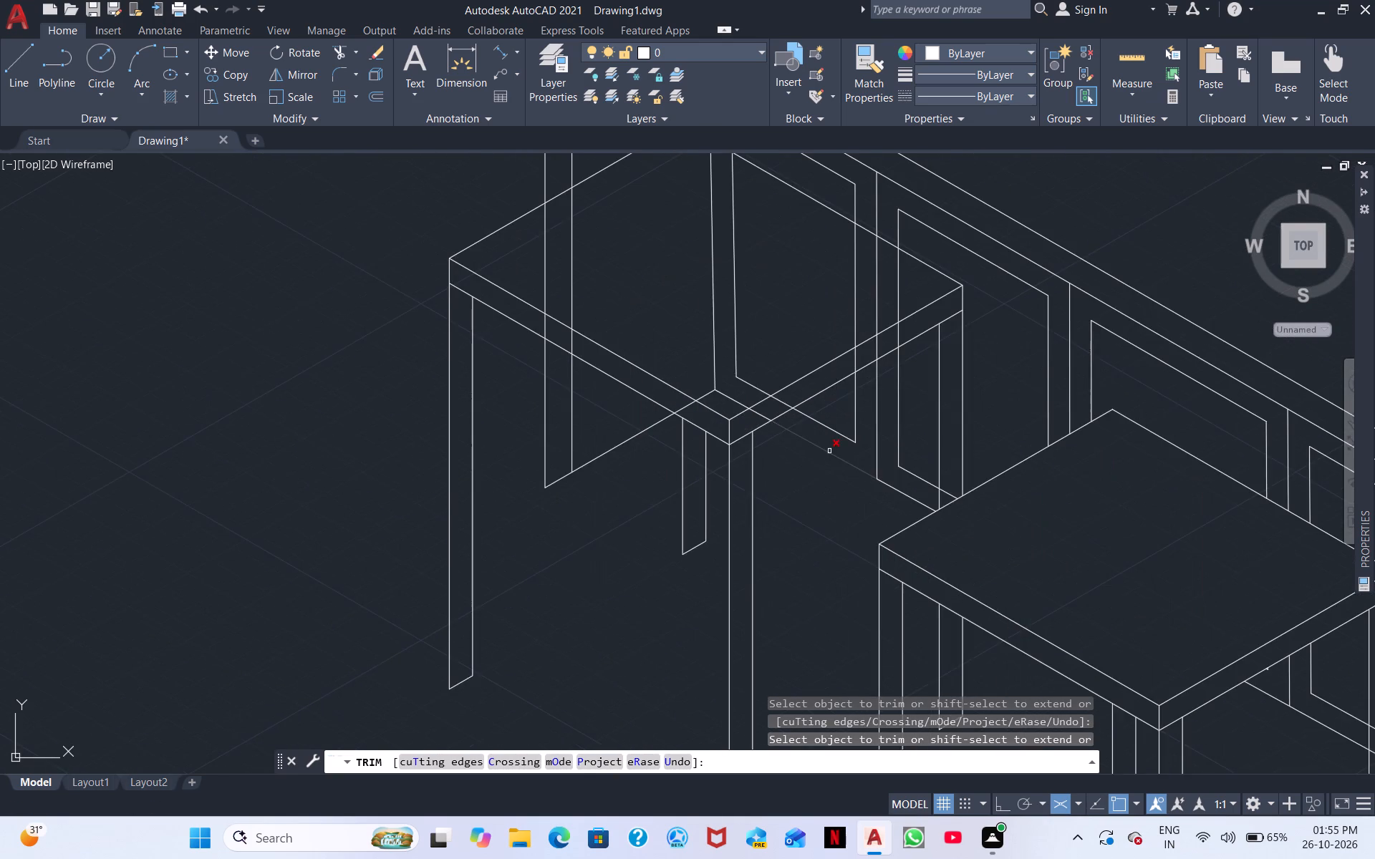
{"action": "scroll", "coordinate": [829, 451], "scroll_direction": "up", "scroll_amount": 1}
{"action": "middle_click_drag", "start_coordinate": [865, 432], "coordinate": [660, 387]}
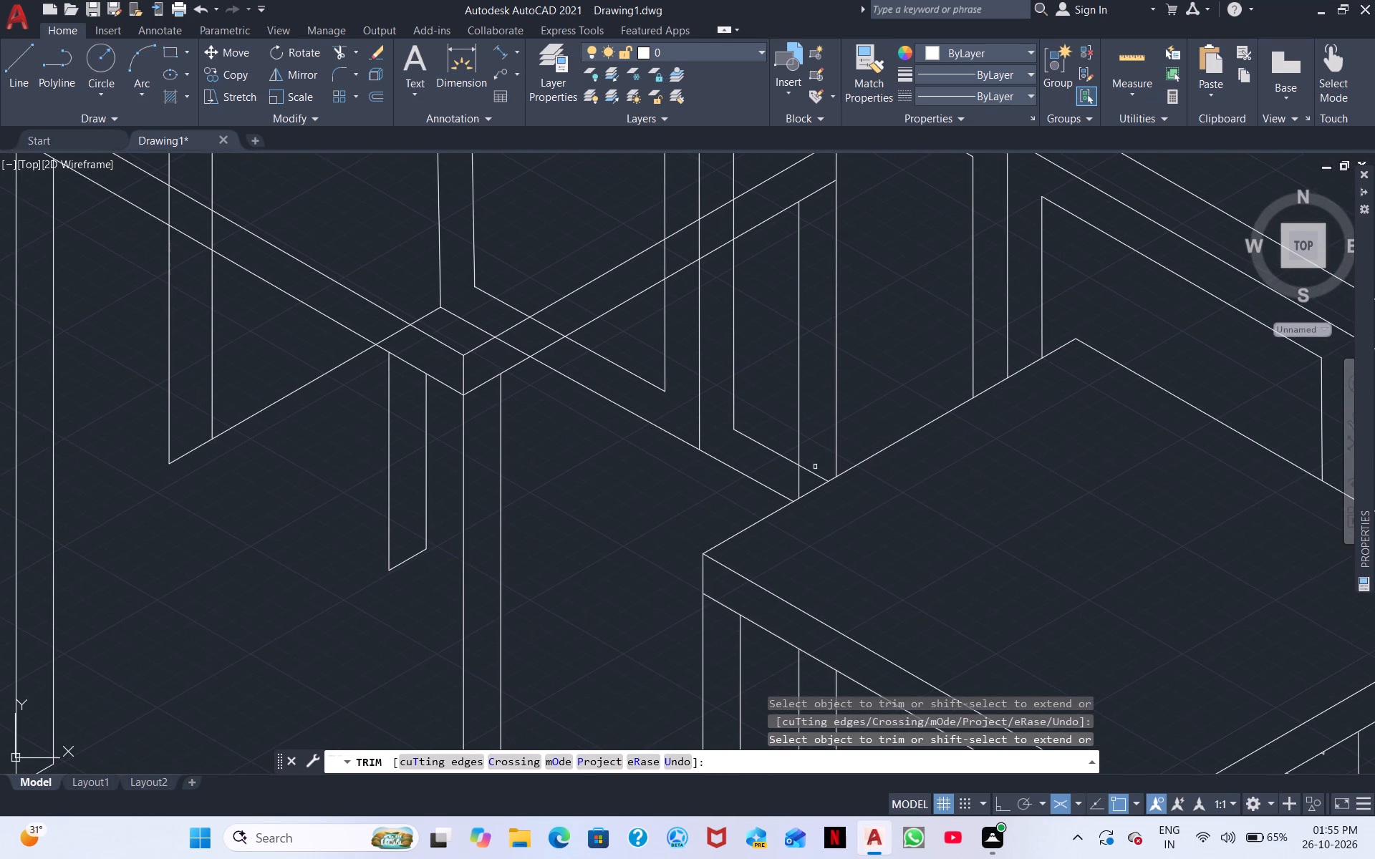
{"action": "left_click", "coordinate": [815, 470]}
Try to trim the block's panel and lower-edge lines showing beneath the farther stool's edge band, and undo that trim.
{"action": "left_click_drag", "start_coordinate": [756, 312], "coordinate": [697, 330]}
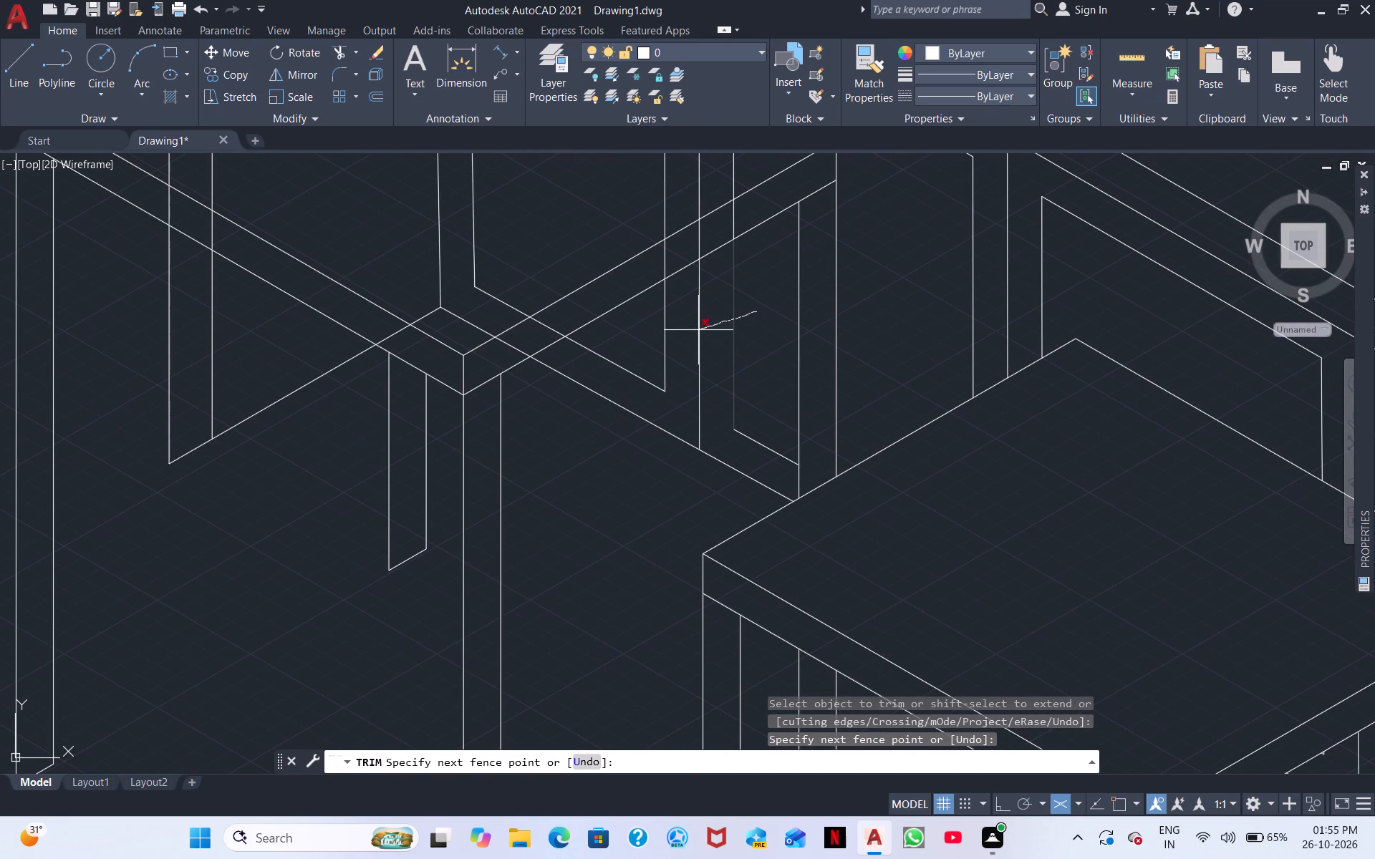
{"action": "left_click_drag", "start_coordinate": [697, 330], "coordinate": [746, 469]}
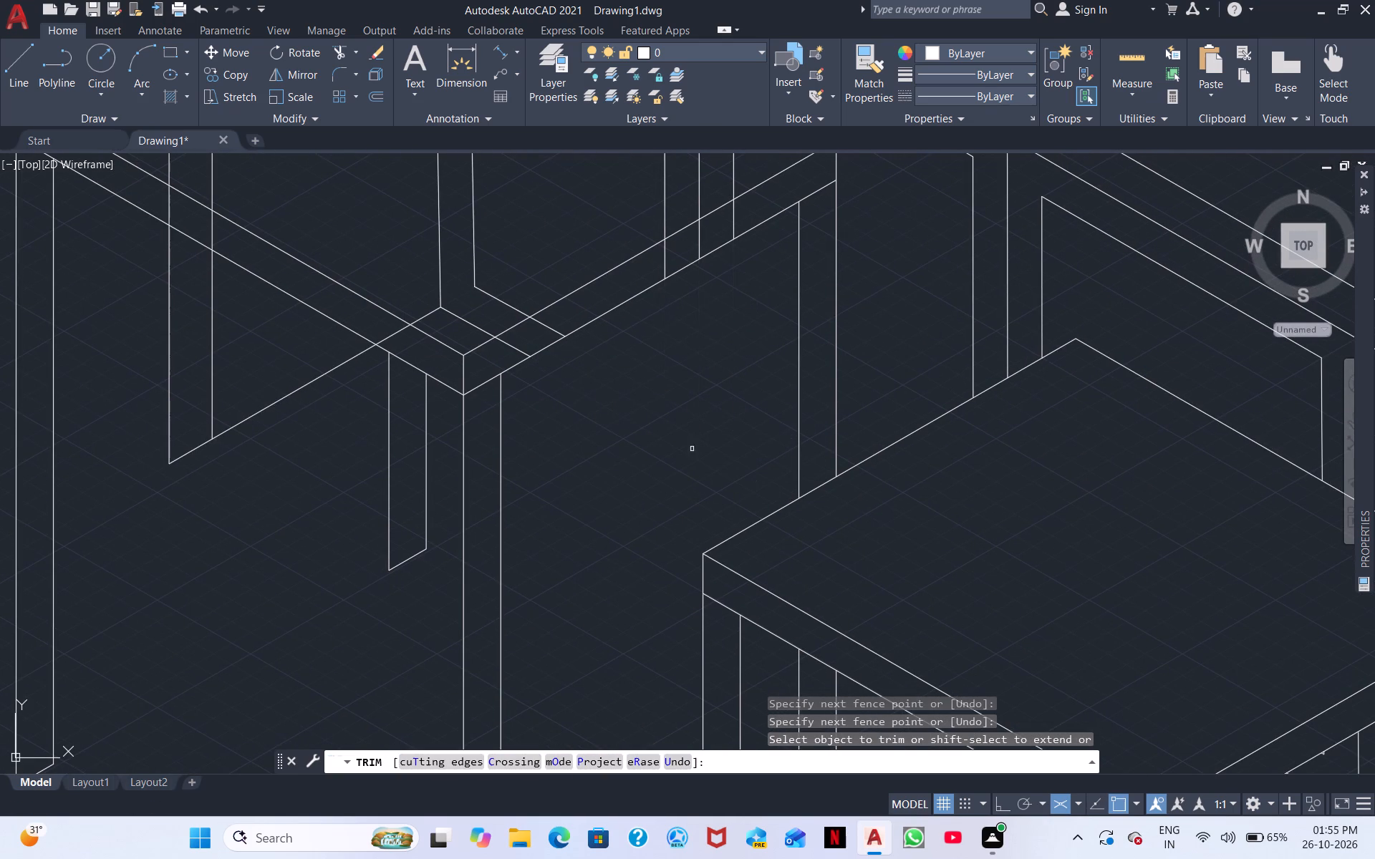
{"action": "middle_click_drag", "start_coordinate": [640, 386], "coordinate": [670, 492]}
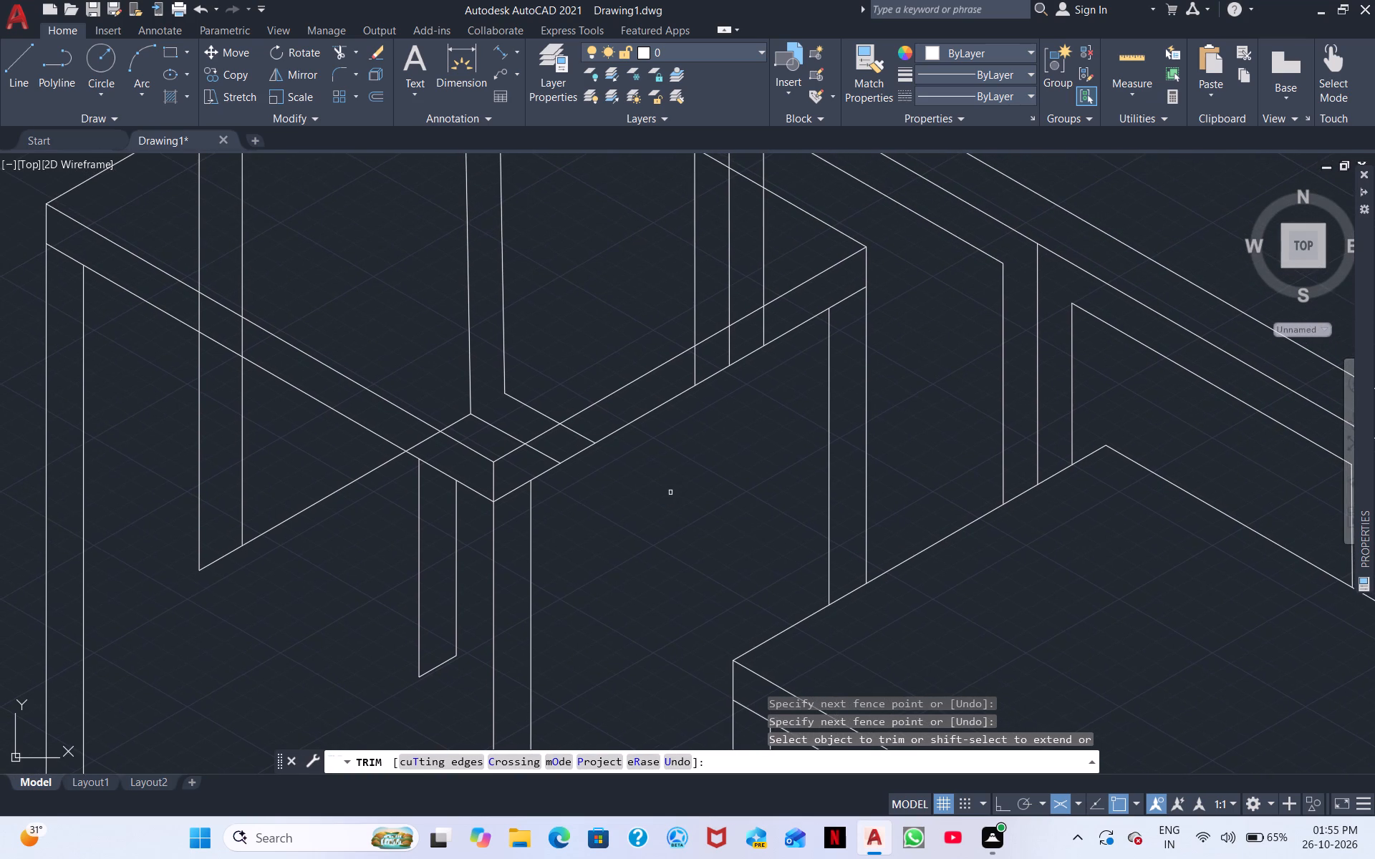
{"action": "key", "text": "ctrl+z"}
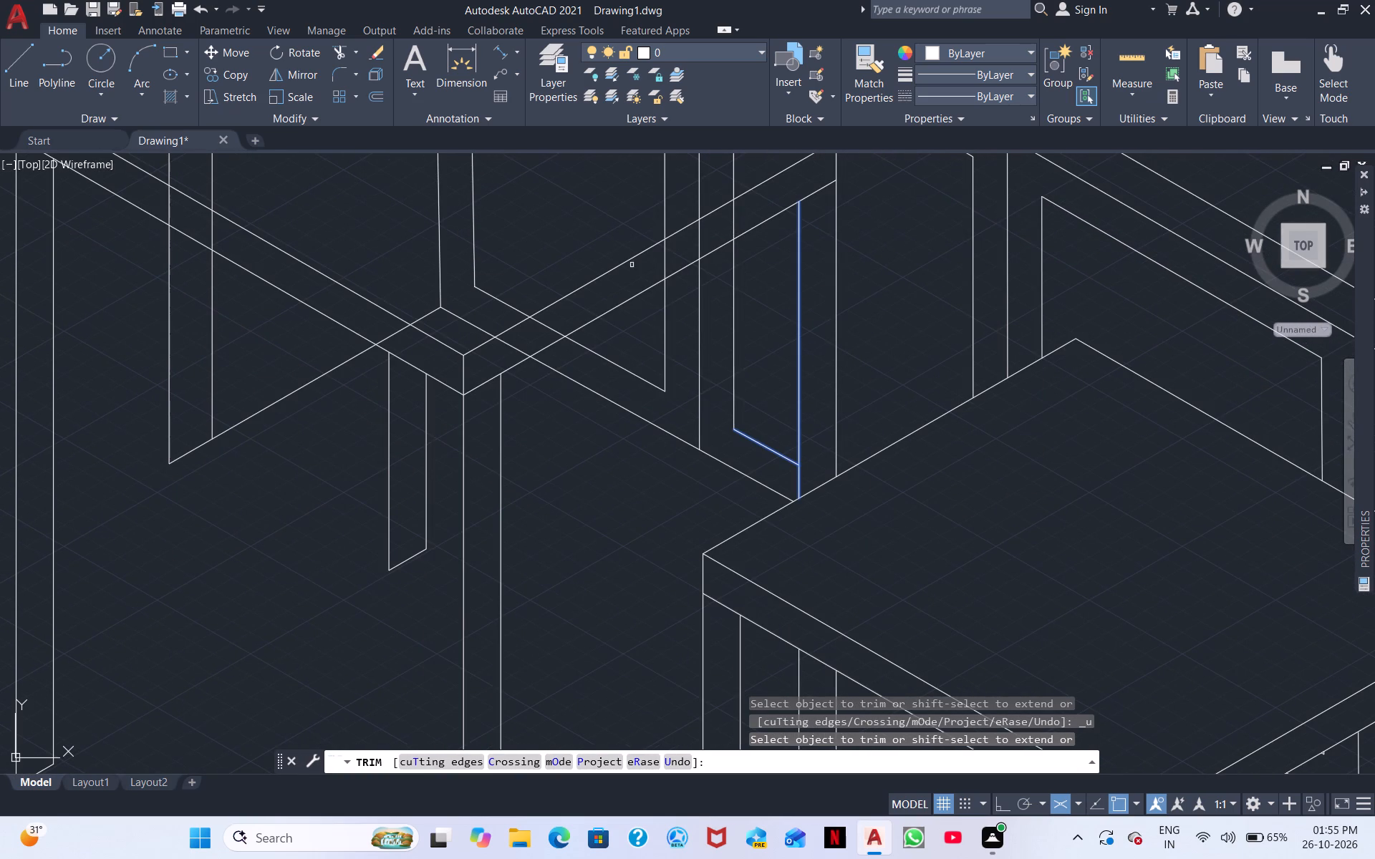
Trim the panel and block edge lines crossing the farther stool's top and its front edge band facing the nearer stool.
{"action": "left_click_drag", "start_coordinate": [504, 354], "coordinate": [599, 304]}
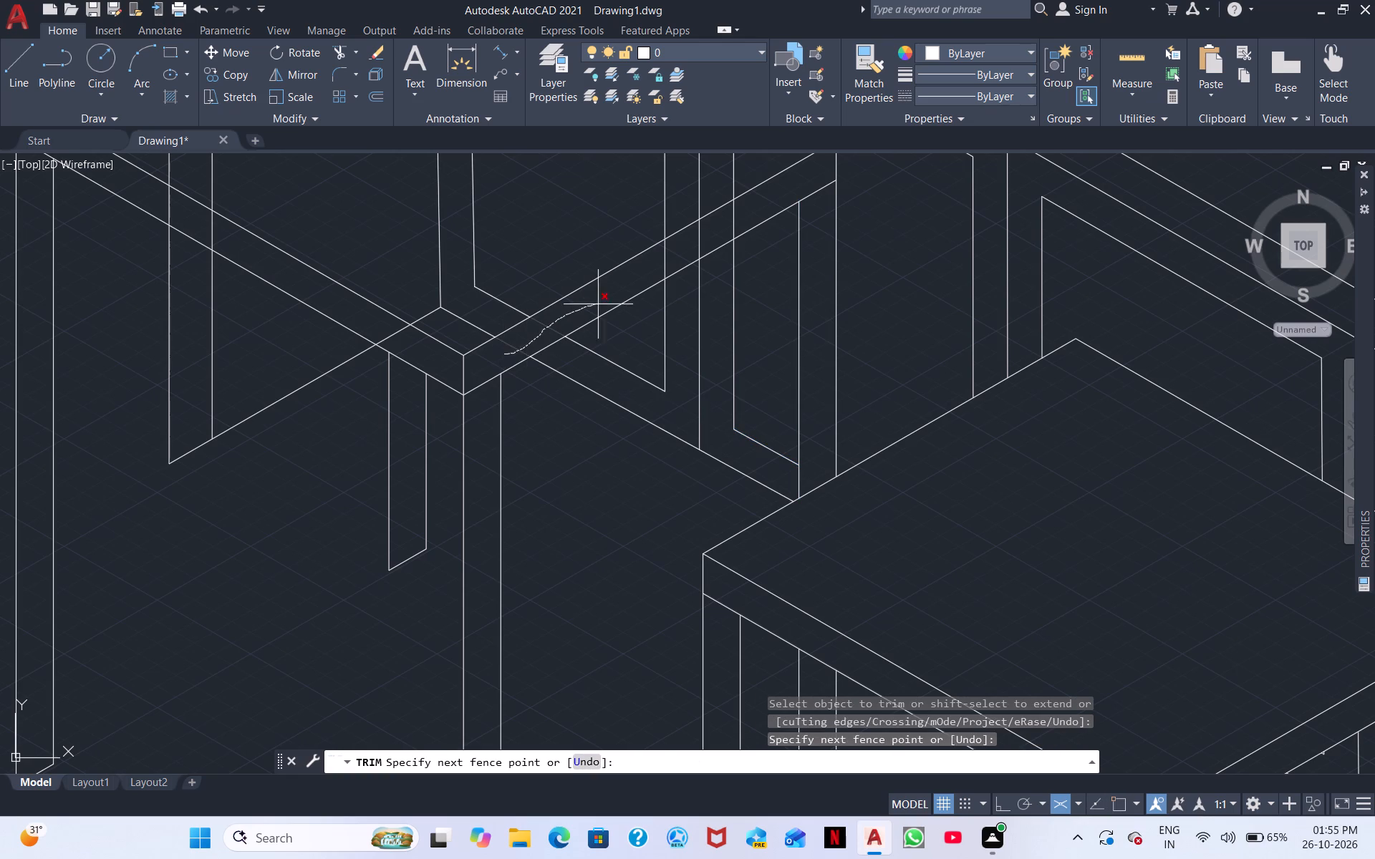
{"action": "left_click_drag", "start_coordinate": [599, 304], "coordinate": [739, 218]}
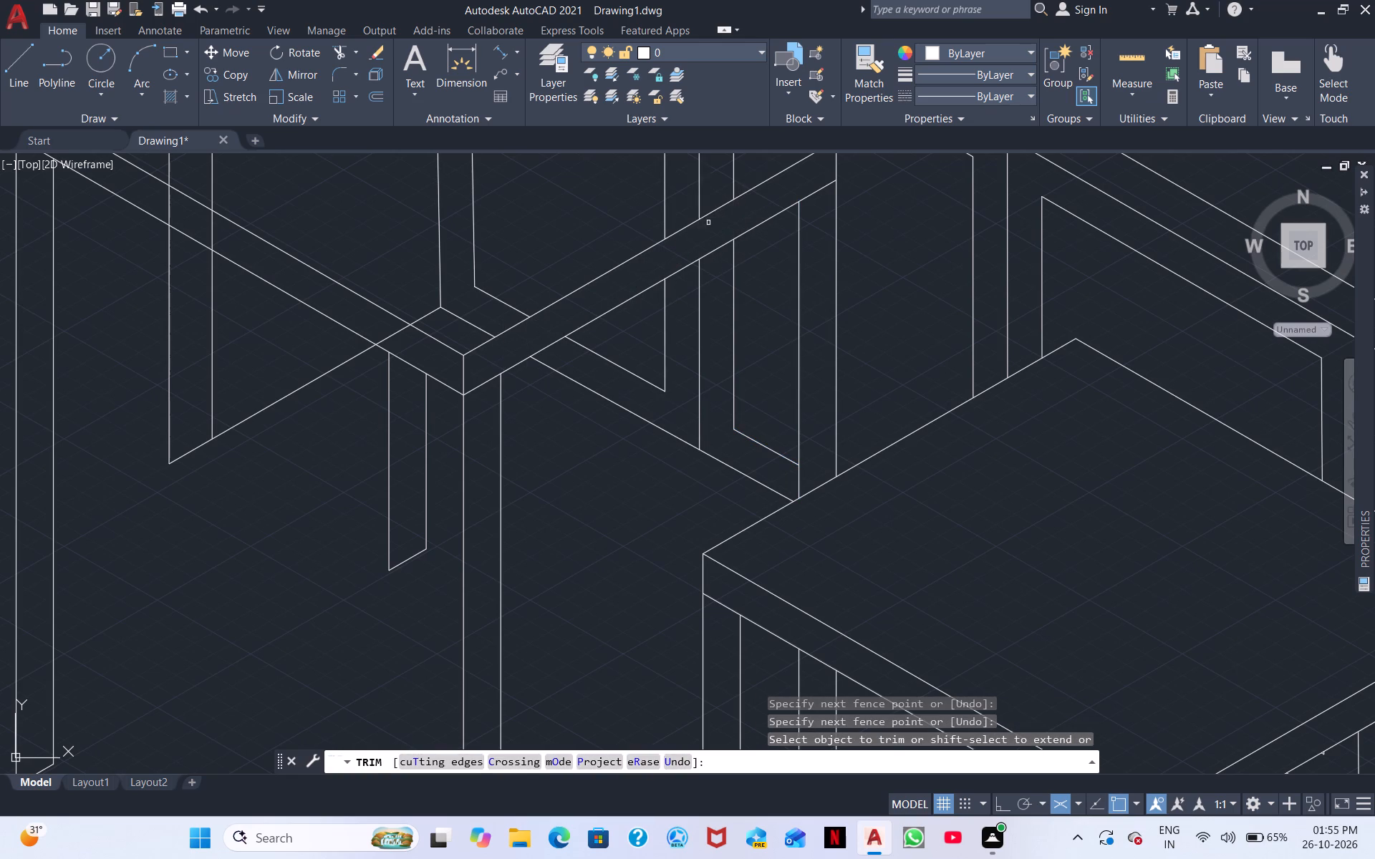
{"action": "scroll", "coordinate": [706, 233], "scroll_direction": "down", "scroll_amount": 1}
{"action": "middle_click_drag", "start_coordinate": [705, 242], "coordinate": [655, 415]}
{"action": "left_click_drag", "start_coordinate": [682, 344], "coordinate": [656, 338]}
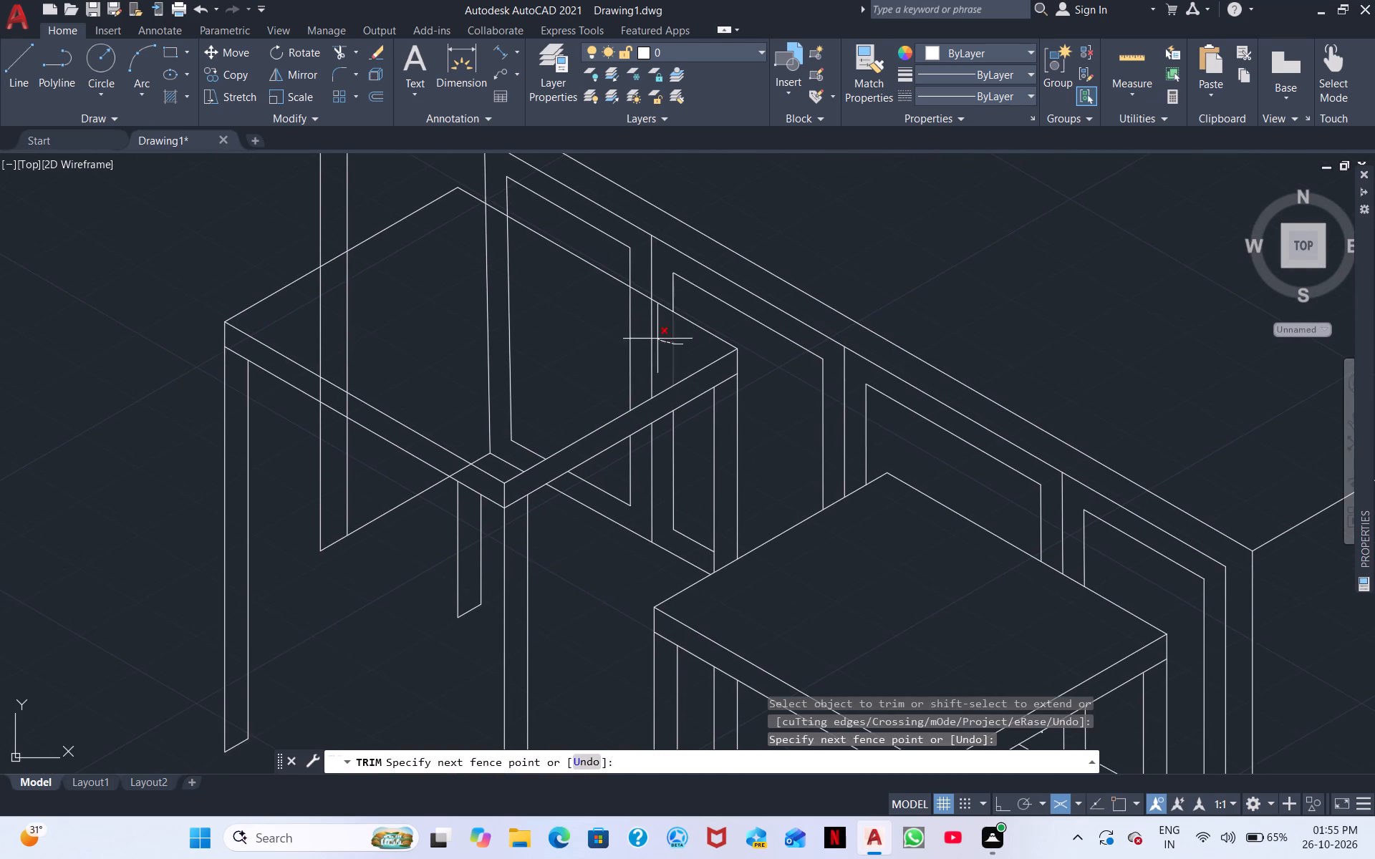
{"action": "left_click_drag", "start_coordinate": [656, 338], "coordinate": [403, 337]}
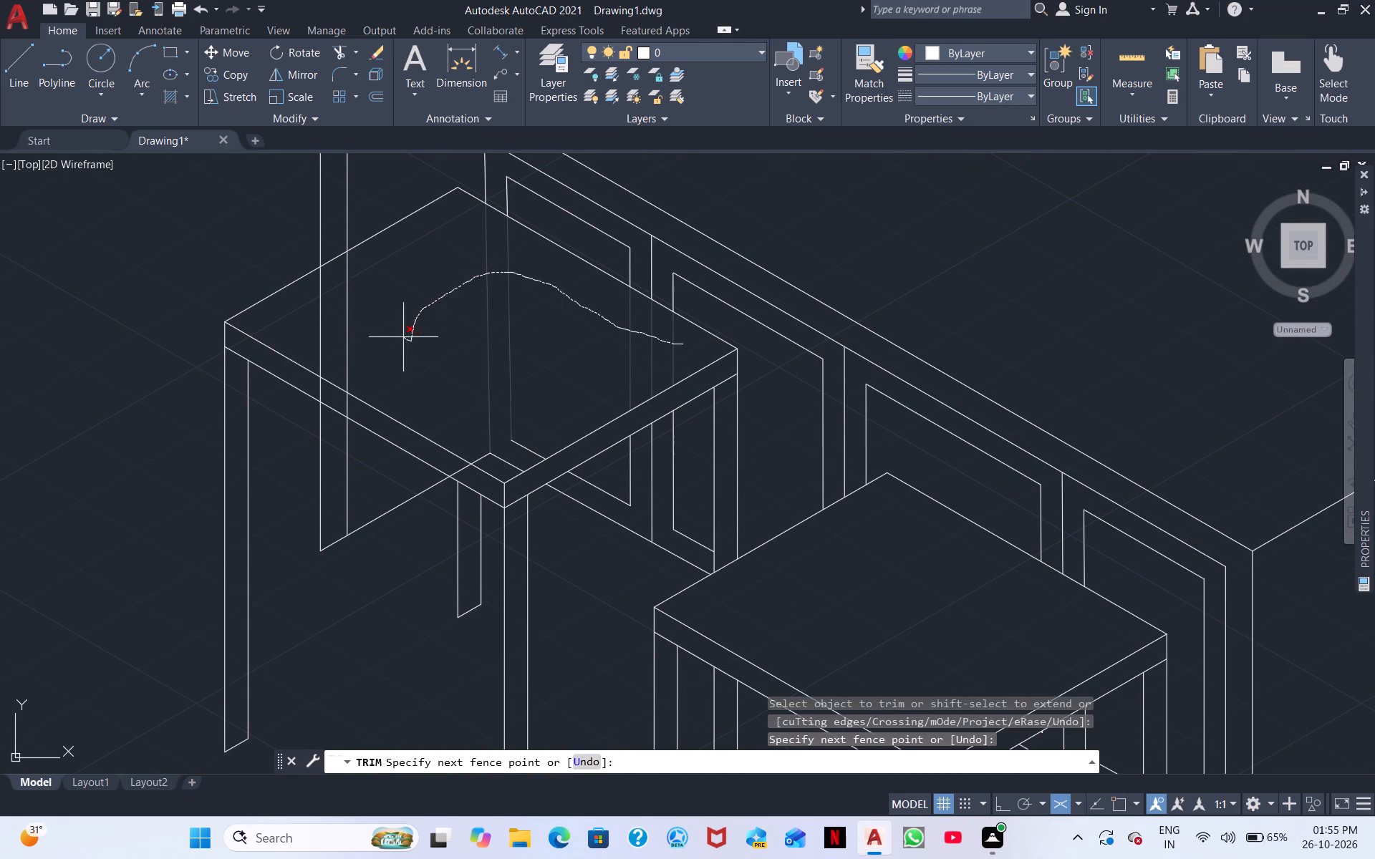
{"action": "left_click_drag", "start_coordinate": [403, 337], "coordinate": [422, 399]}
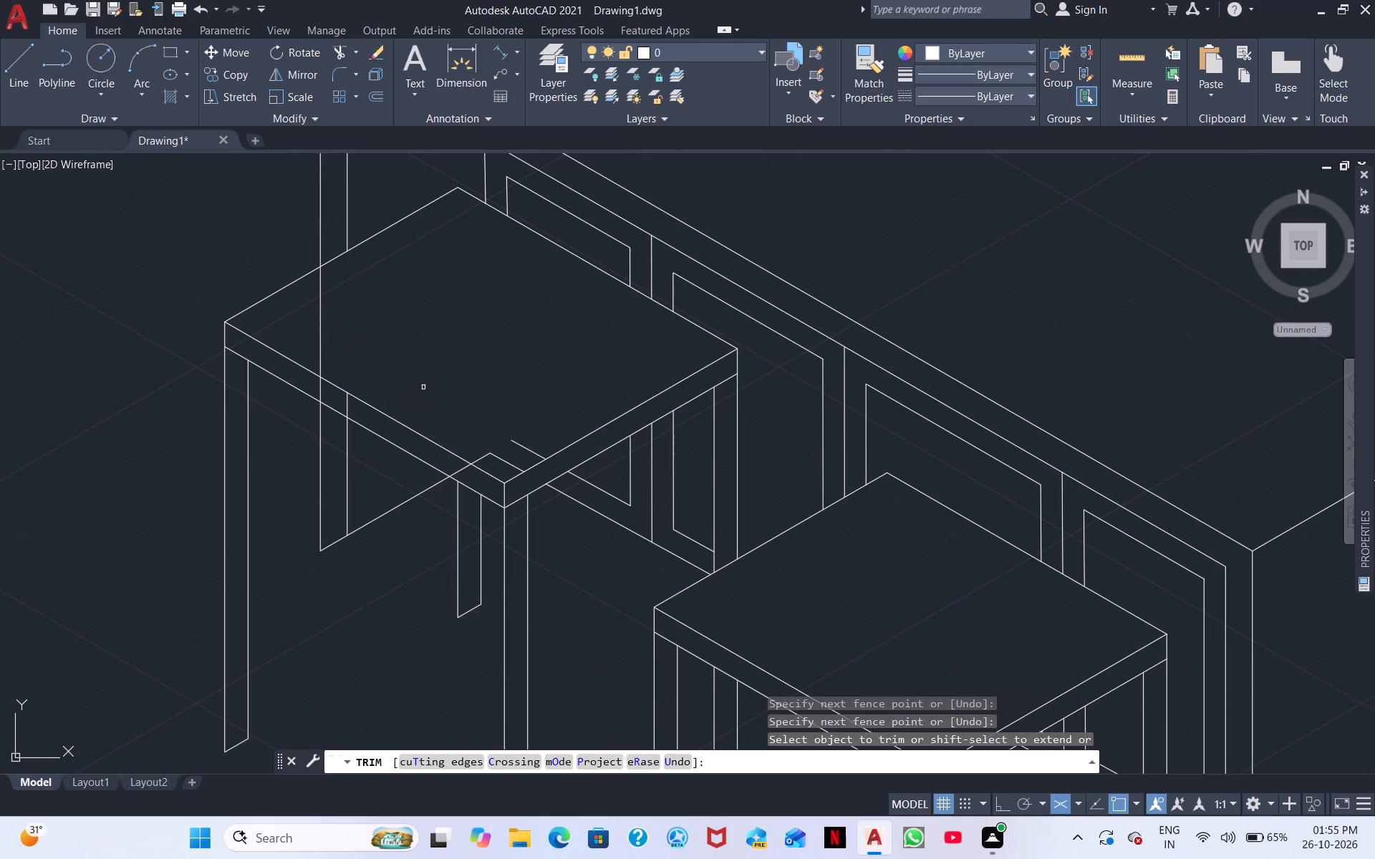
{"action": "left_click_drag", "start_coordinate": [302, 318], "coordinate": [366, 324]}
Trim the leftover panel and lower-edge lines at the farther stool's top corner and within its other front edge band, and finish trimming.
{"action": "scroll", "coordinate": [409, 288], "scroll_direction": "down", "scroll_amount": 2}
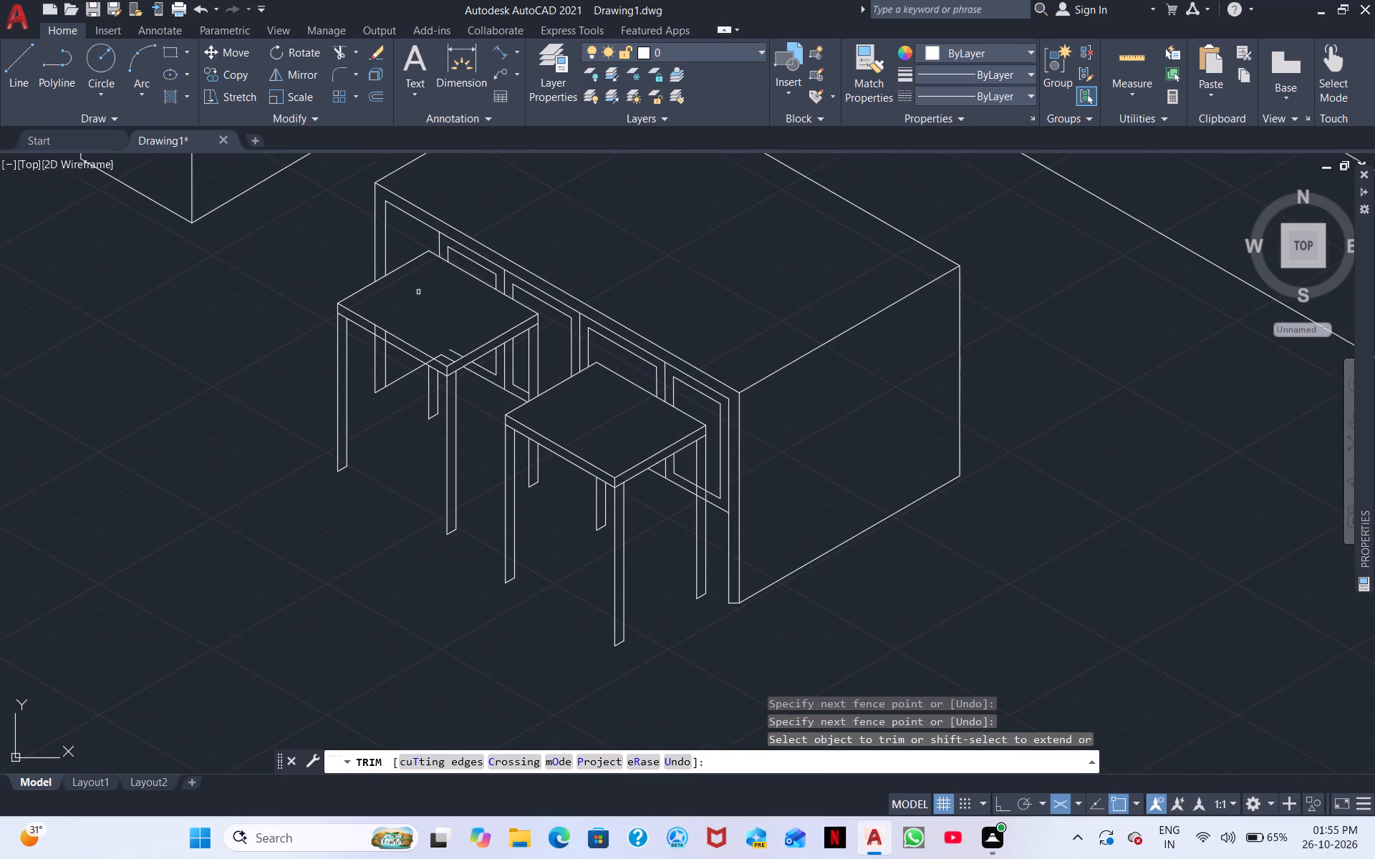
{"action": "scroll", "coordinate": [448, 343], "scroll_direction": "up", "scroll_amount": 2}
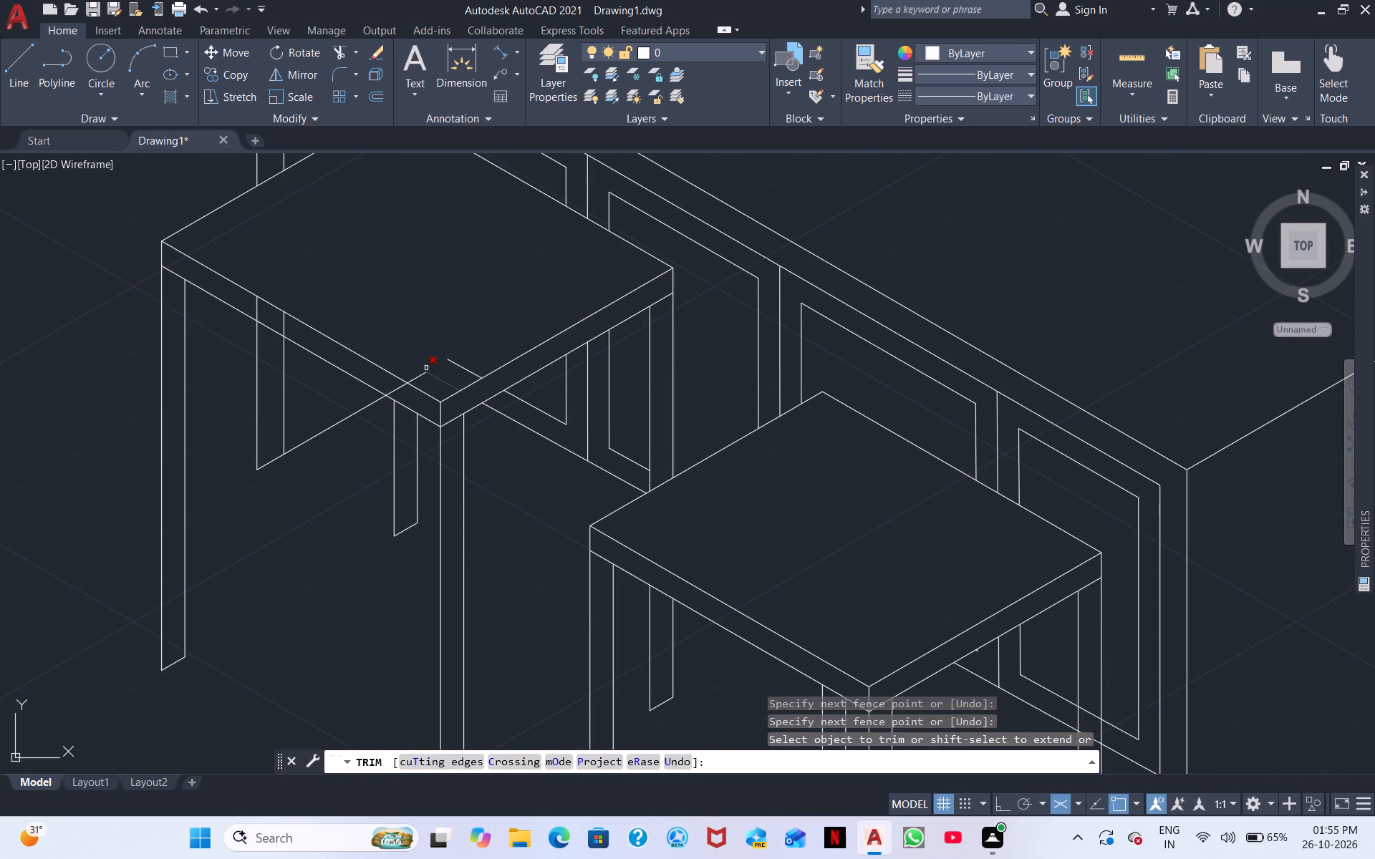
{"action": "left_click_drag", "start_coordinate": [423, 361], "coordinate": [456, 355]}
{"action": "left_click", "coordinate": [256, 310]}
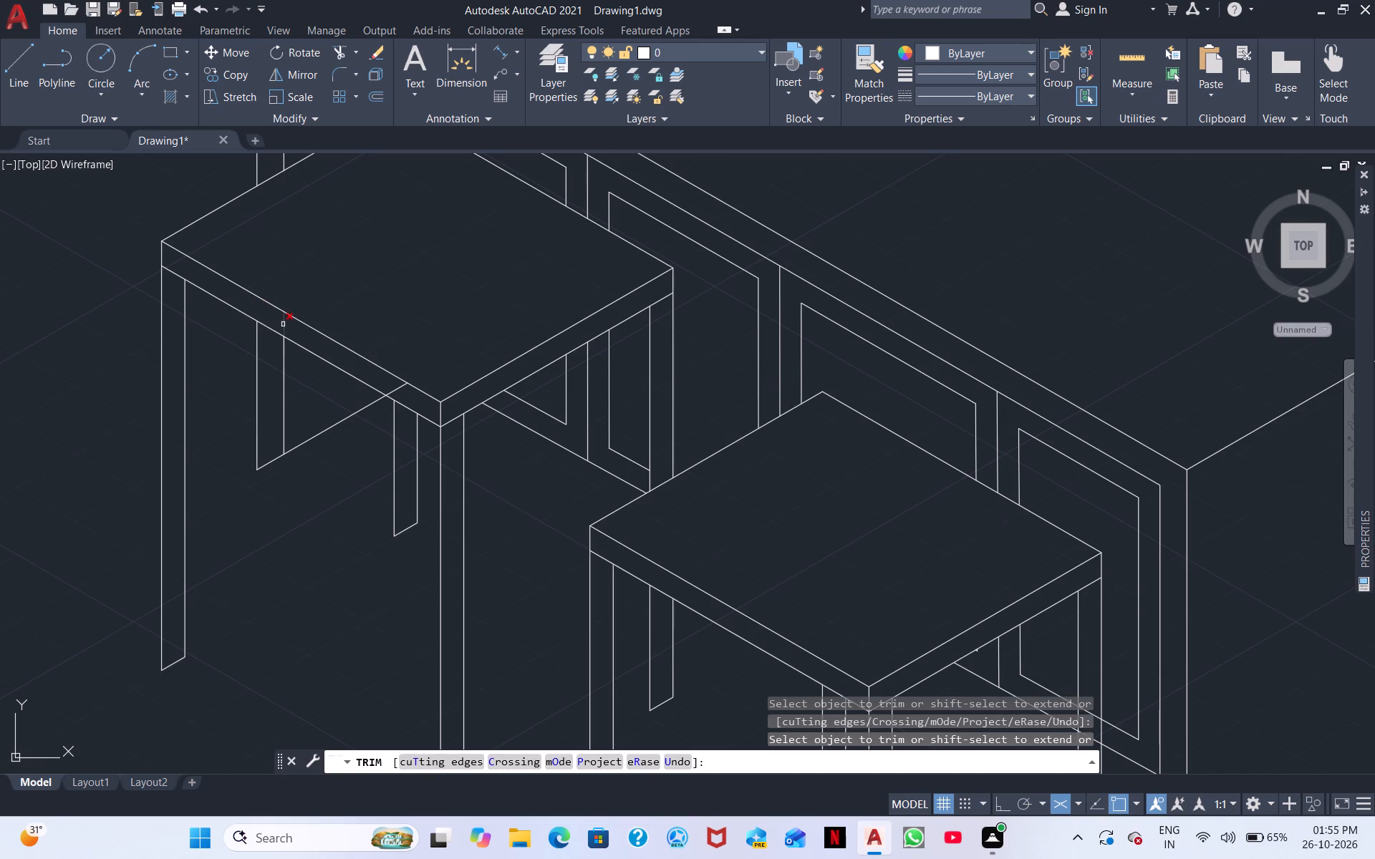
{"action": "left_click", "coordinate": [284, 324]}
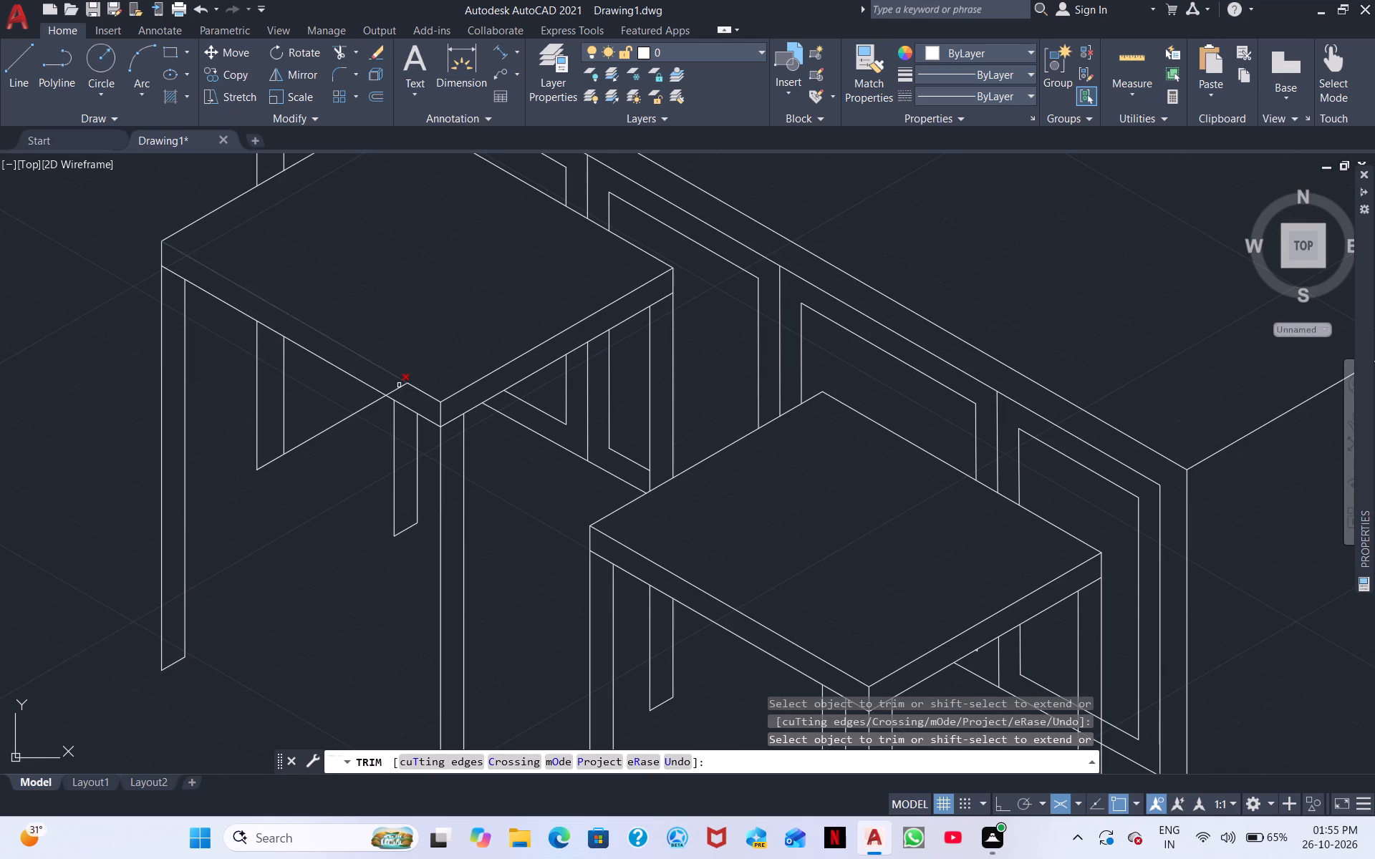
{"action": "left_click", "coordinate": [396, 389]}
{"action": "scroll", "coordinate": [451, 415], "scroll_direction": "down", "scroll_amount": 2}
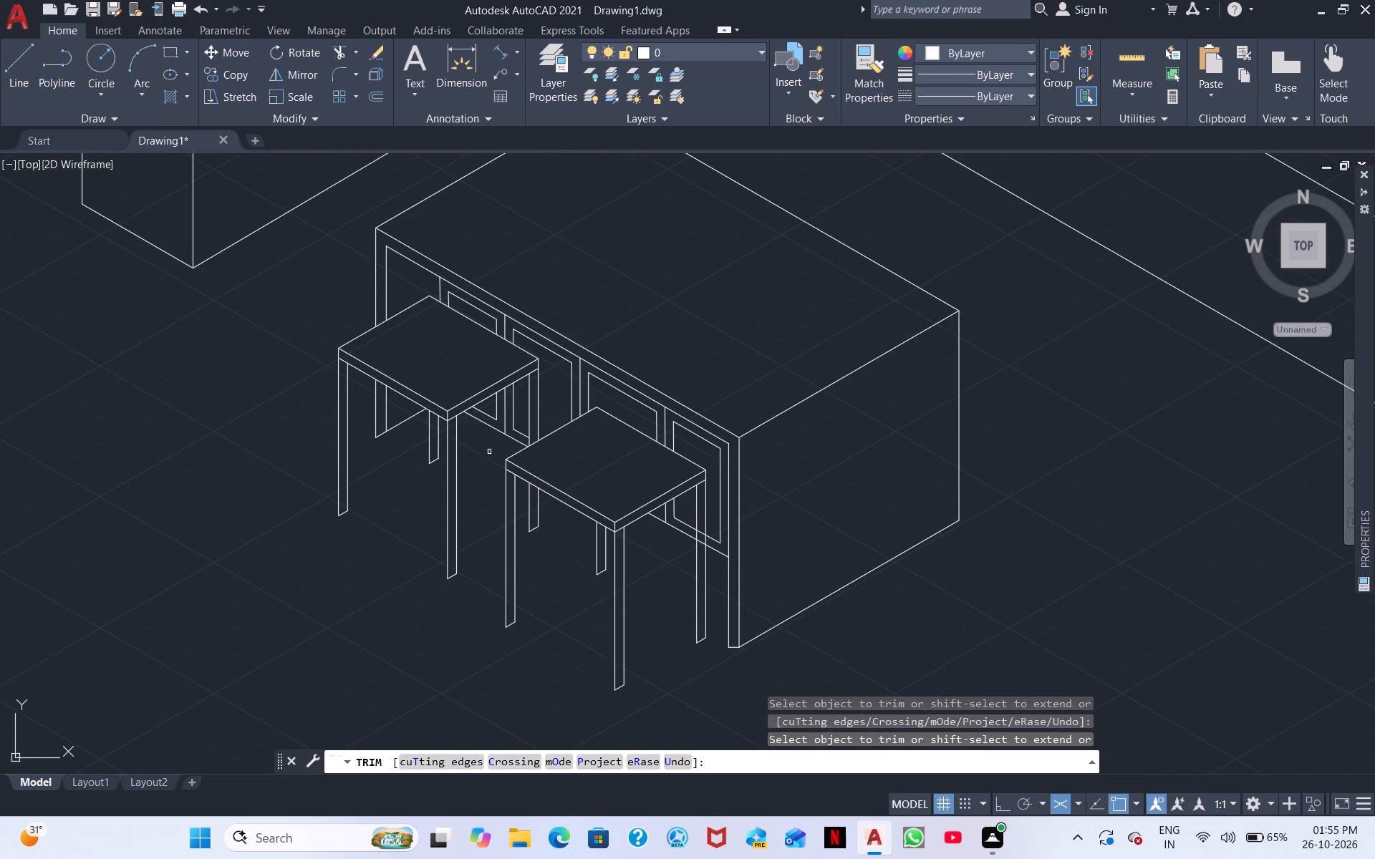
{"action": "scroll", "coordinate": [486, 455], "scroll_direction": "down", "scroll_amount": 1}
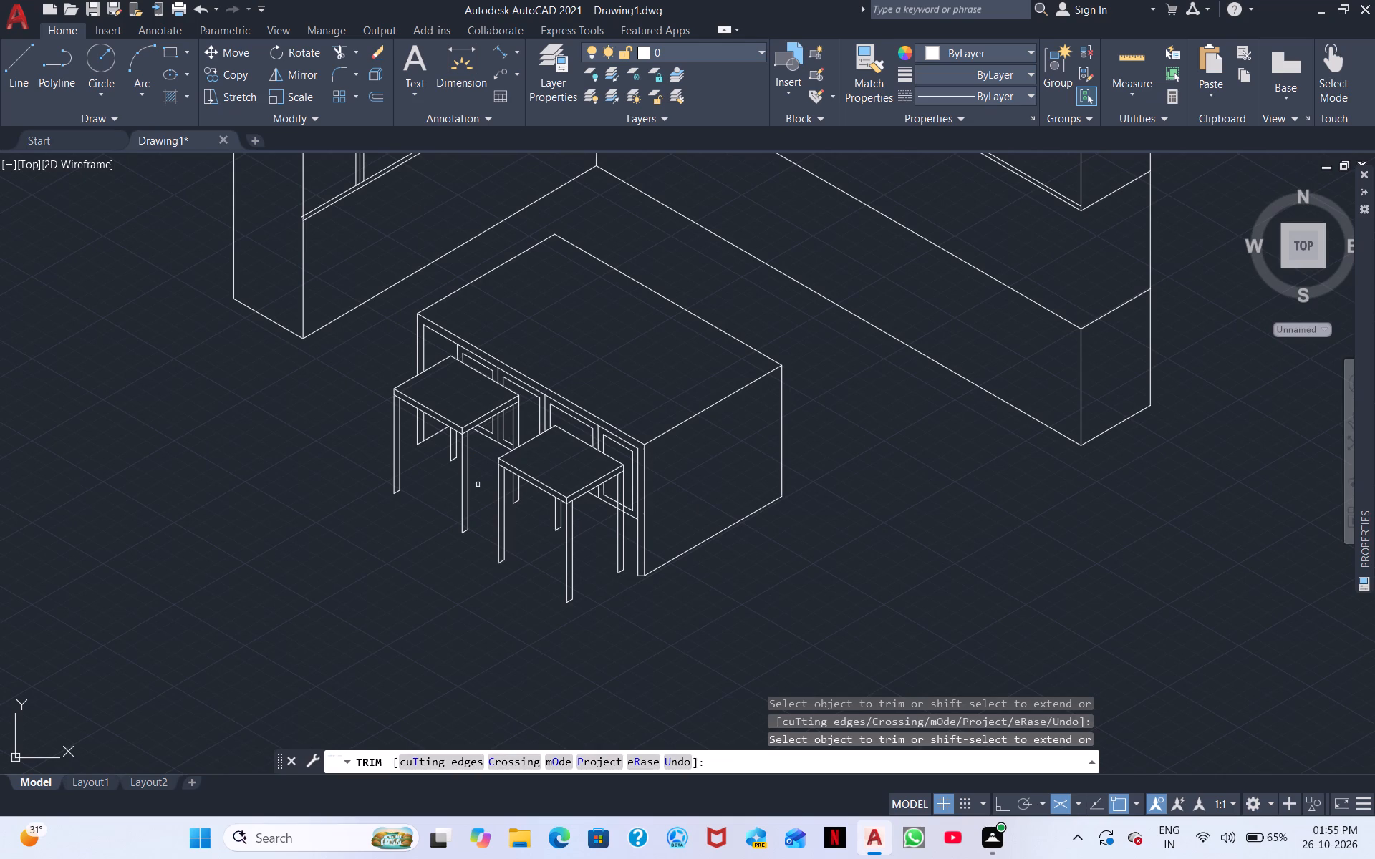
{"action": "scroll", "coordinate": [478, 486], "scroll_direction": "down", "scroll_amount": 2}
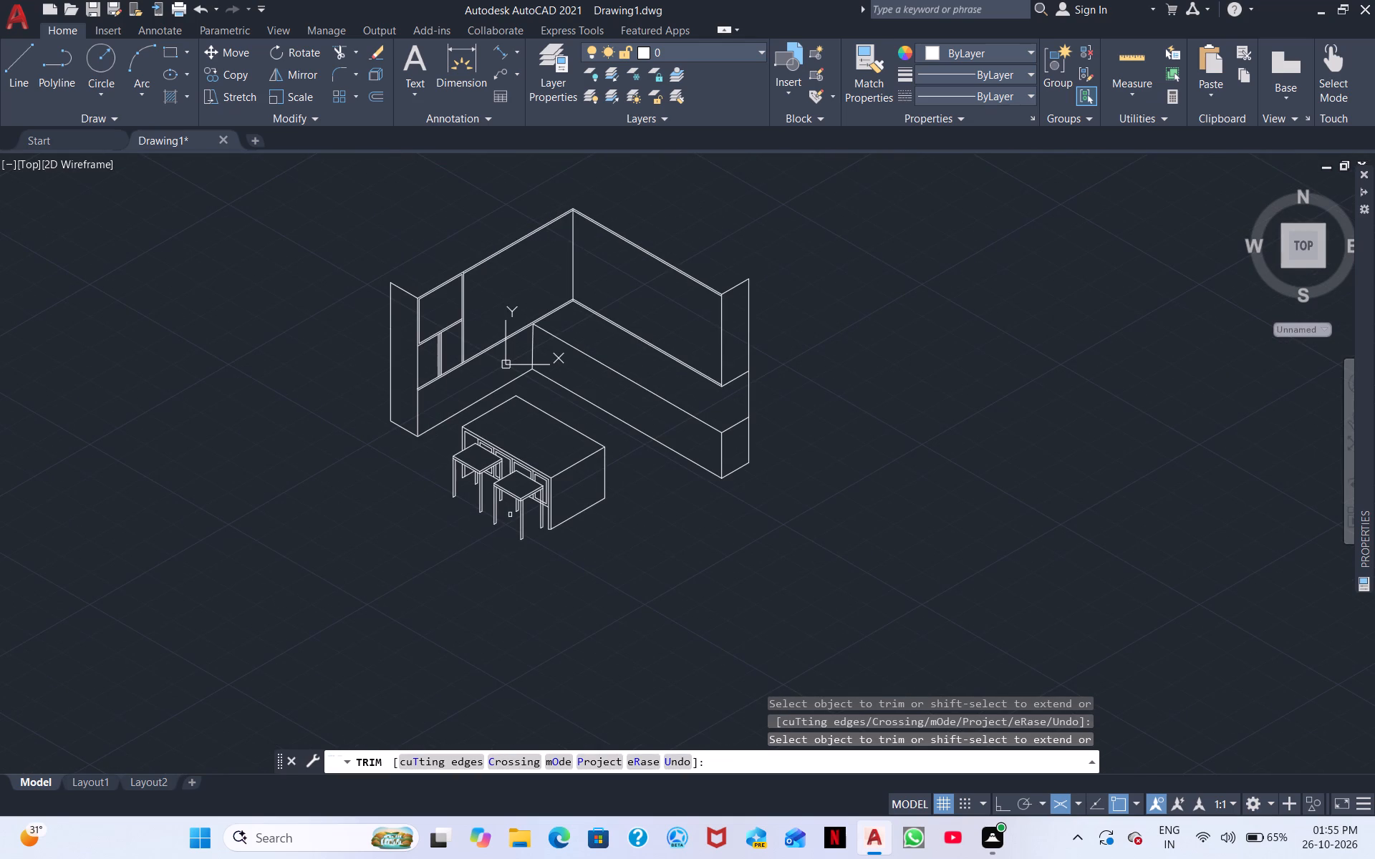
{"action": "scroll", "coordinate": [507, 523], "scroll_direction": "down", "scroll_amount": 1}
{"action": "scroll", "coordinate": [551, 533], "scroll_direction": "up", "scroll_amount": 3}
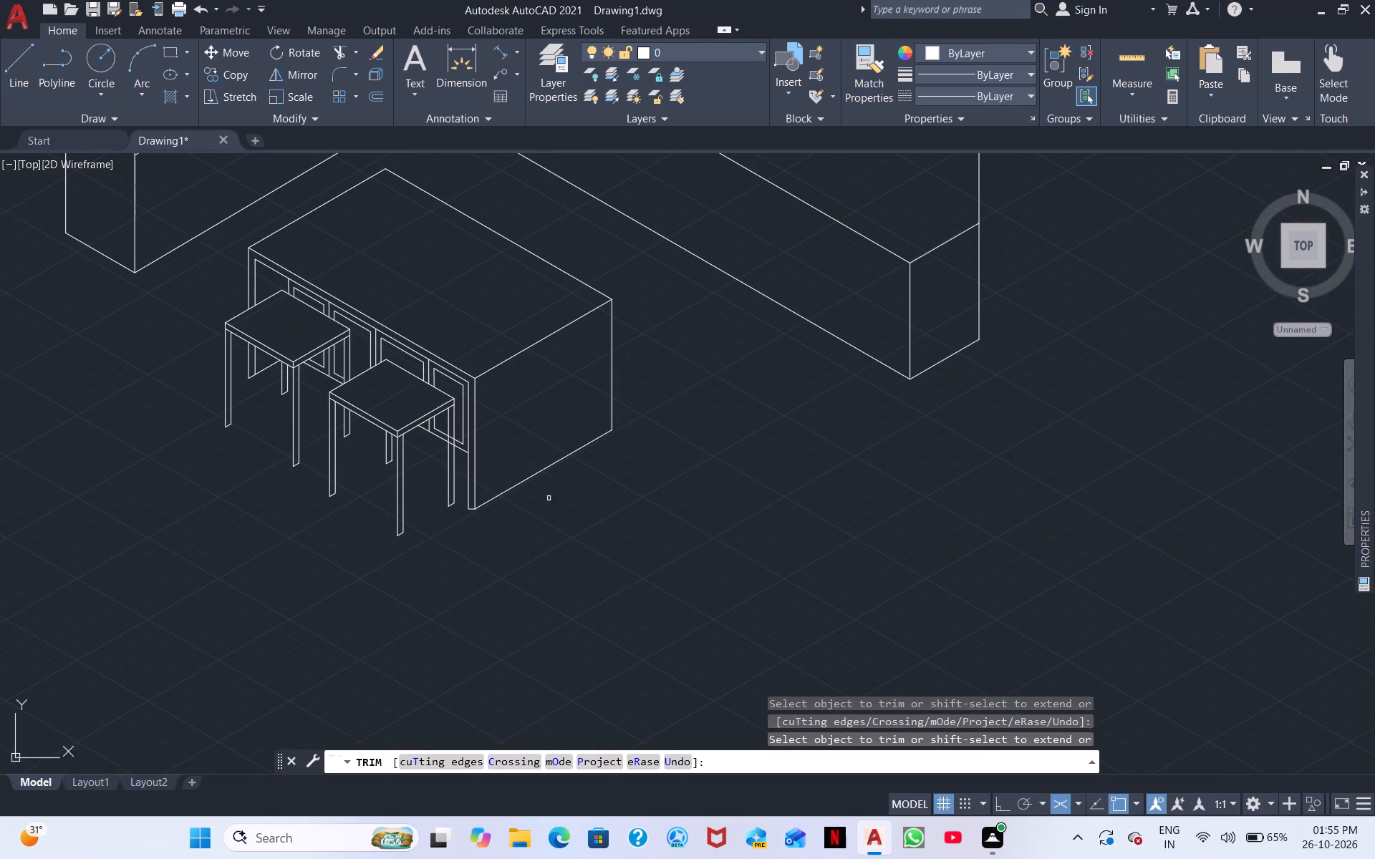
{"action": "scroll", "coordinate": [544, 457], "scroll_direction": "down", "scroll_amount": 1}
{"action": "middle_click_drag", "start_coordinate": [609, 541], "coordinate": [425, 659]}
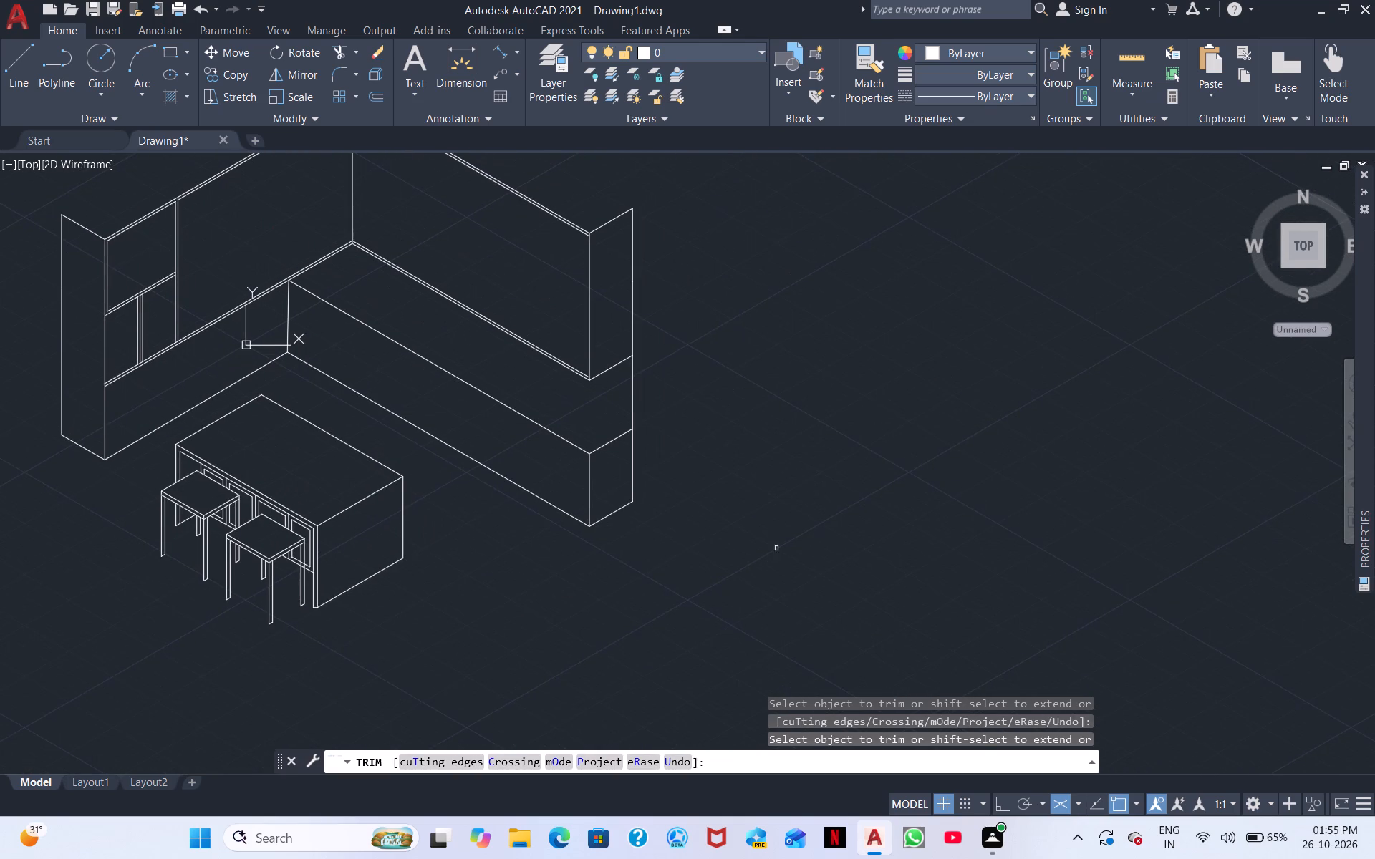
{"action": "right_click", "coordinate": [788, 480]}
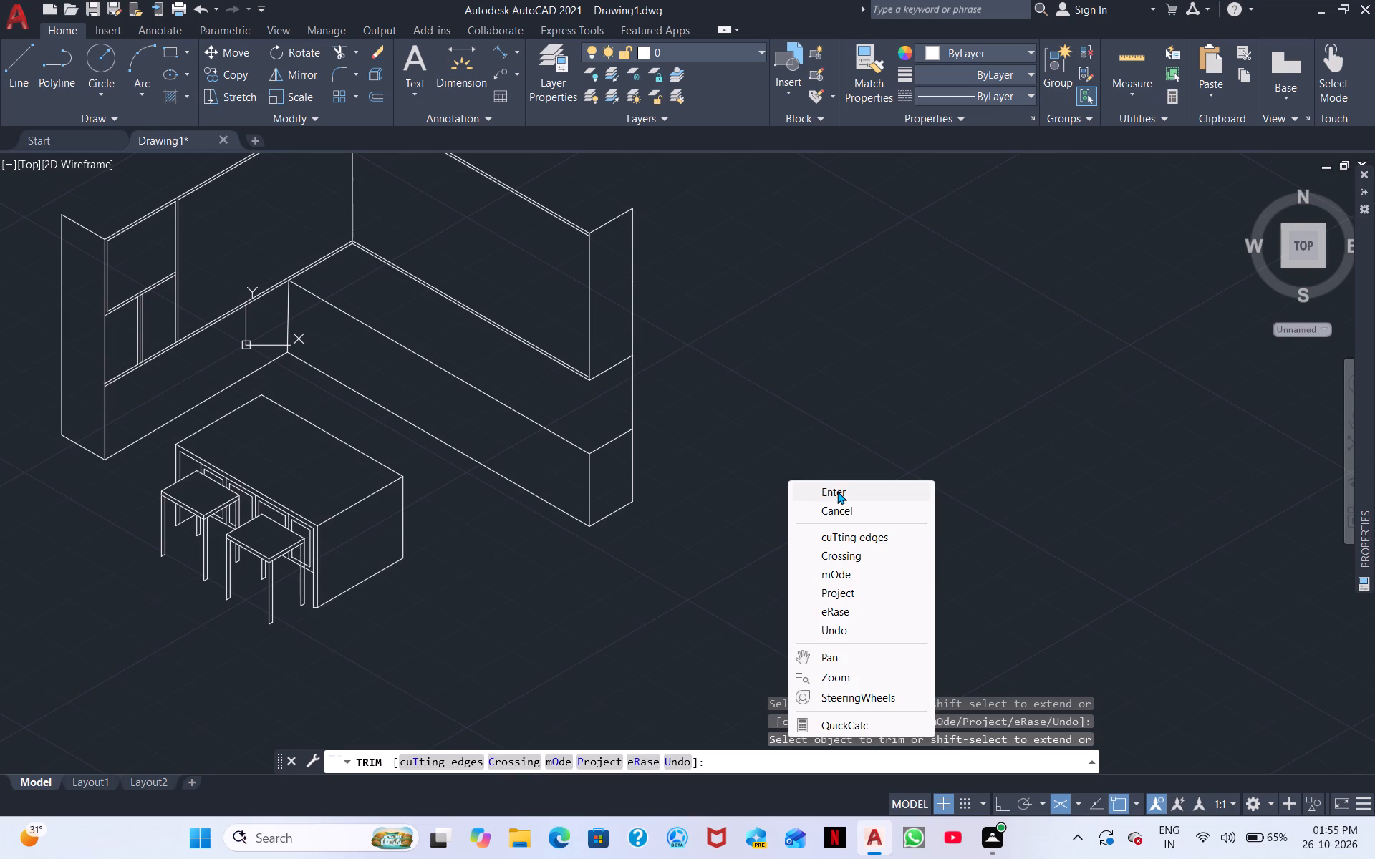
{"action": "left_click", "coordinate": [837, 491]}
Move the whole panelled block together with both stools toward the inner corner of the L-shaped cabinets.
{"action": "scroll", "coordinate": [728, 433], "scroll_direction": "down", "scroll_amount": 1}
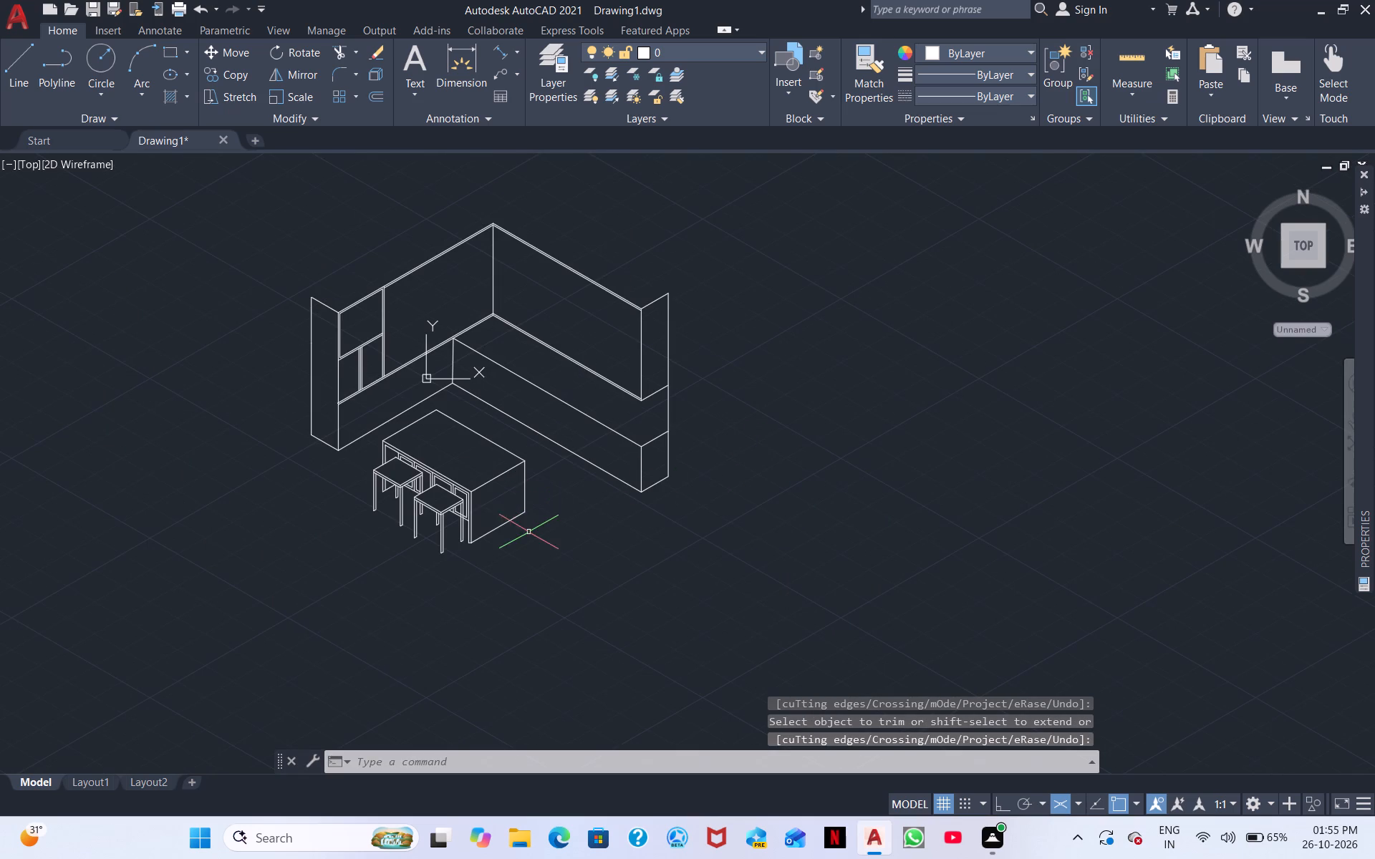
{"action": "scroll", "coordinate": [529, 535], "scroll_direction": "up", "scroll_amount": 3}
{"action": "scroll", "coordinate": [523, 528], "scroll_direction": "down", "scroll_amount": 2}
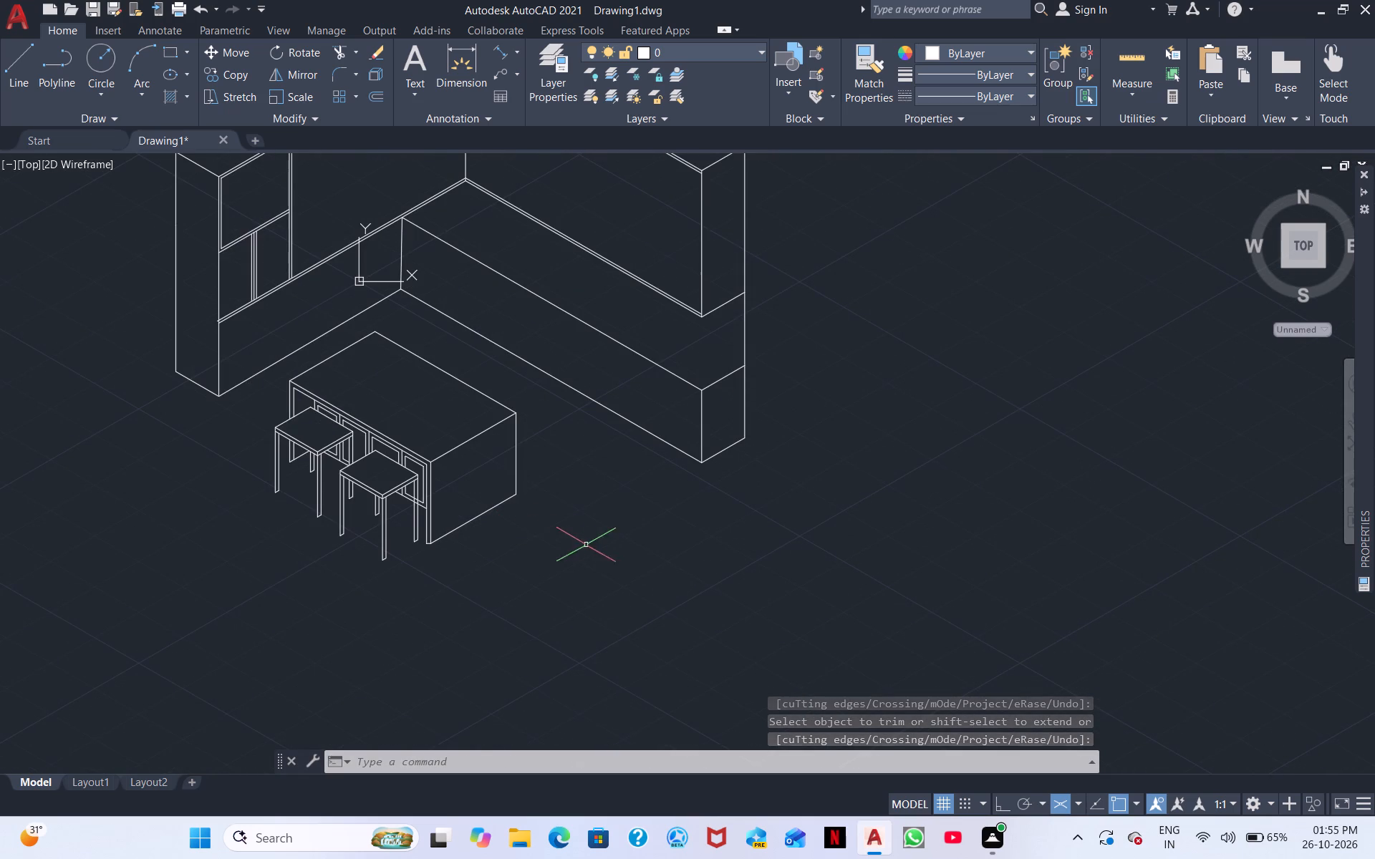
{"action": "left_click", "coordinate": [554, 594]}
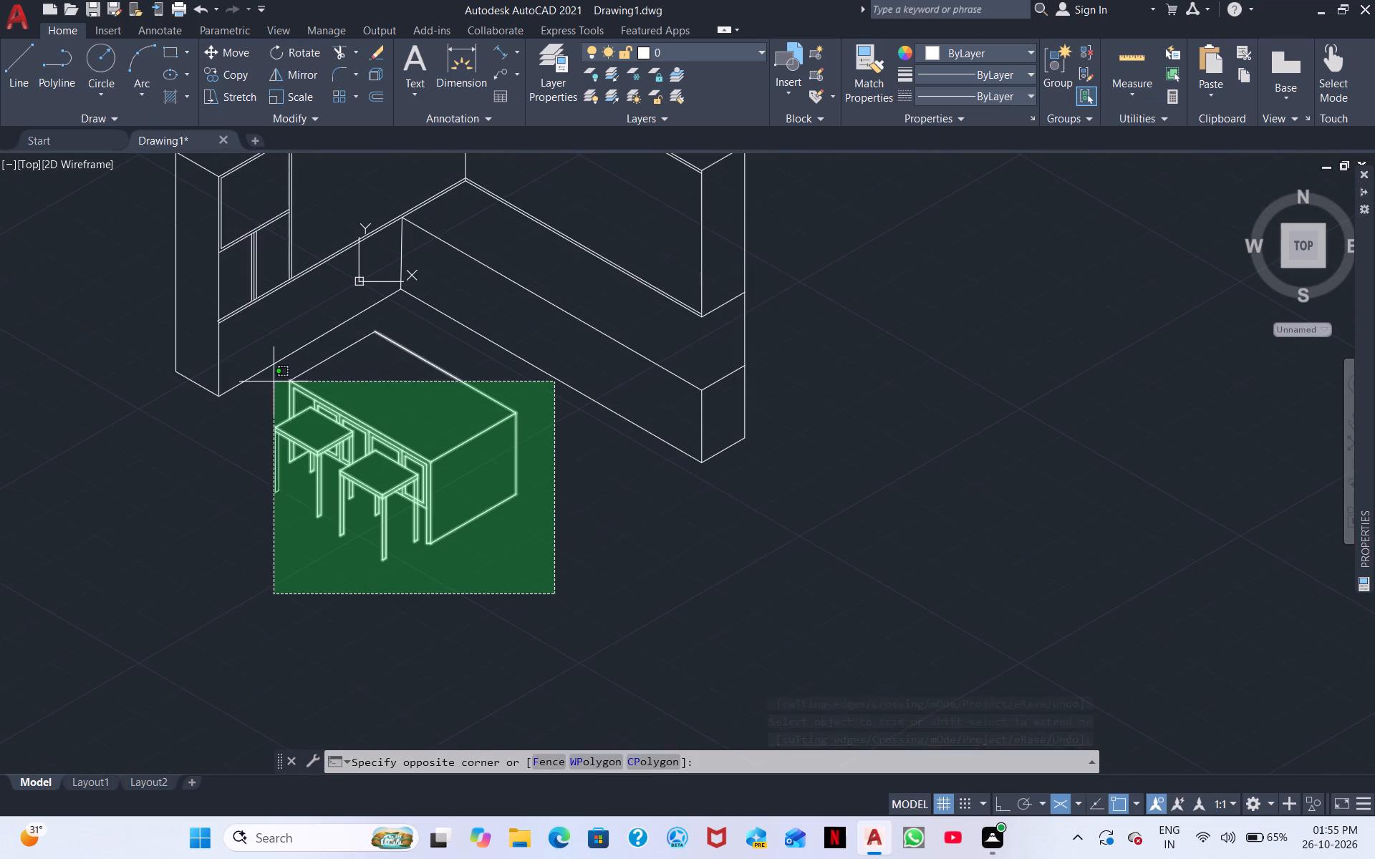
{"action": "left_click", "coordinate": [251, 394]}
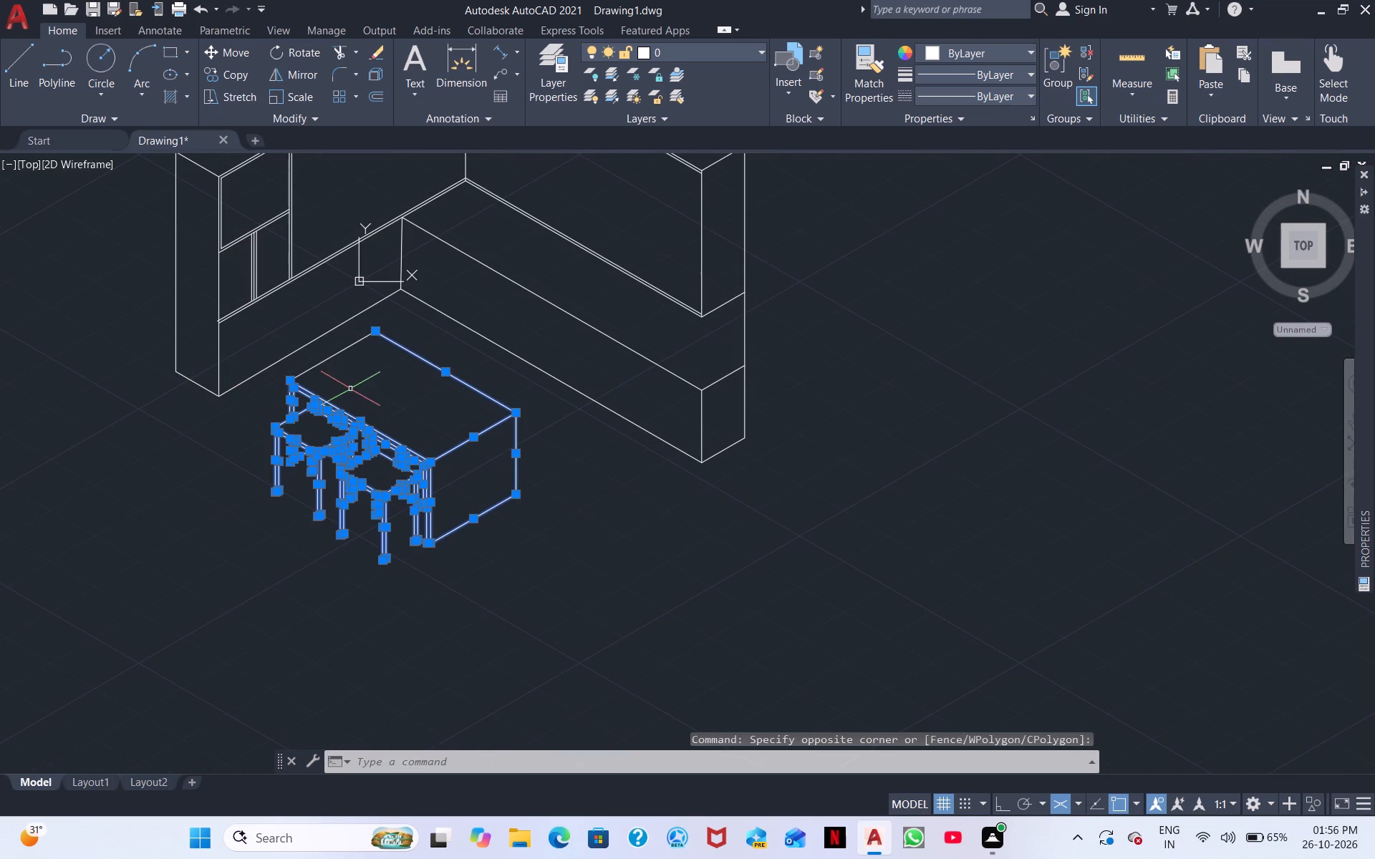
{"action": "scroll", "coordinate": [382, 396], "scroll_direction": "up", "scroll_amount": 2}
{"action": "left_click", "coordinate": [403, 383]}
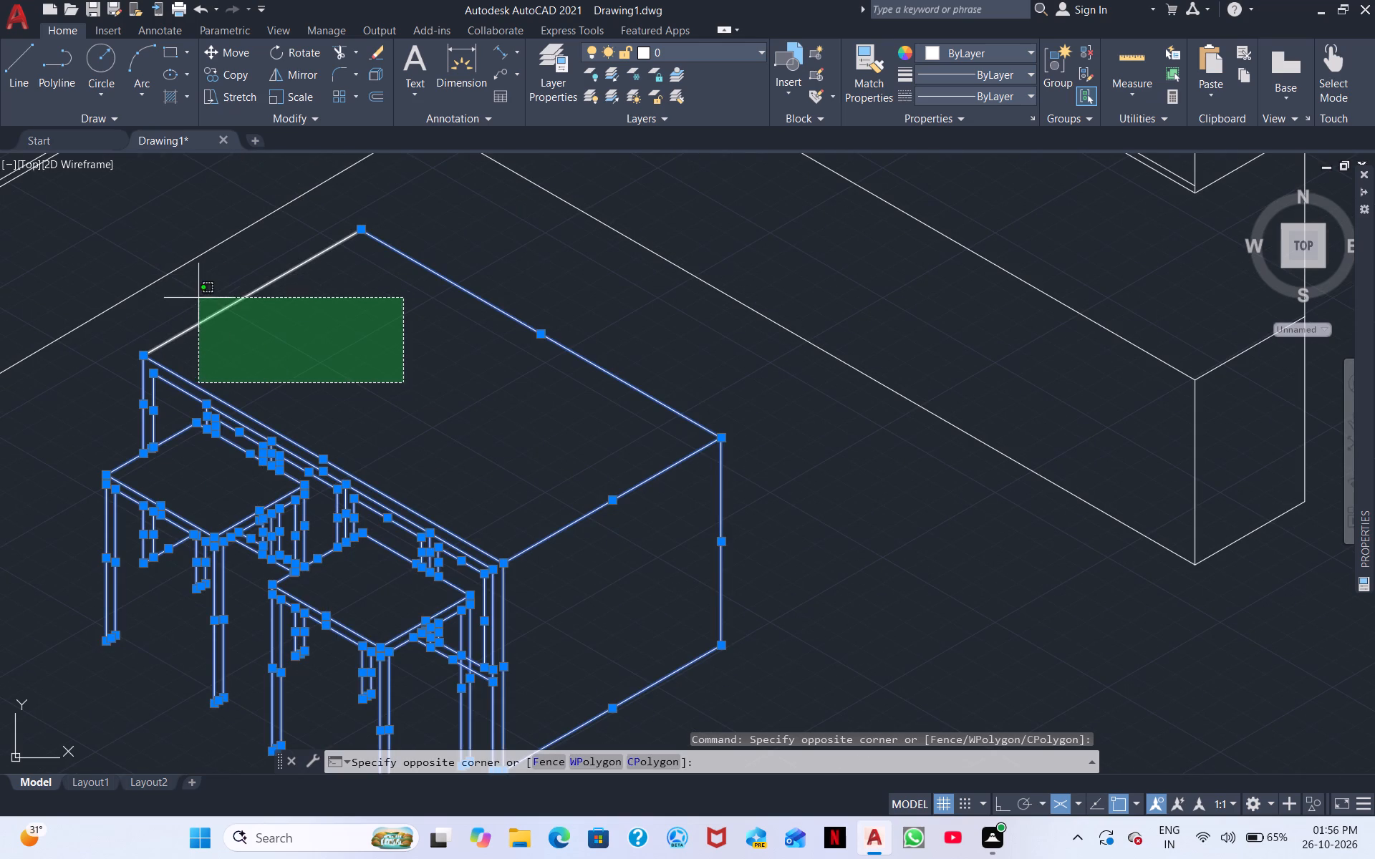
{"action": "left_click", "coordinate": [201, 300]}
{"action": "right_click", "coordinate": [446, 419]}
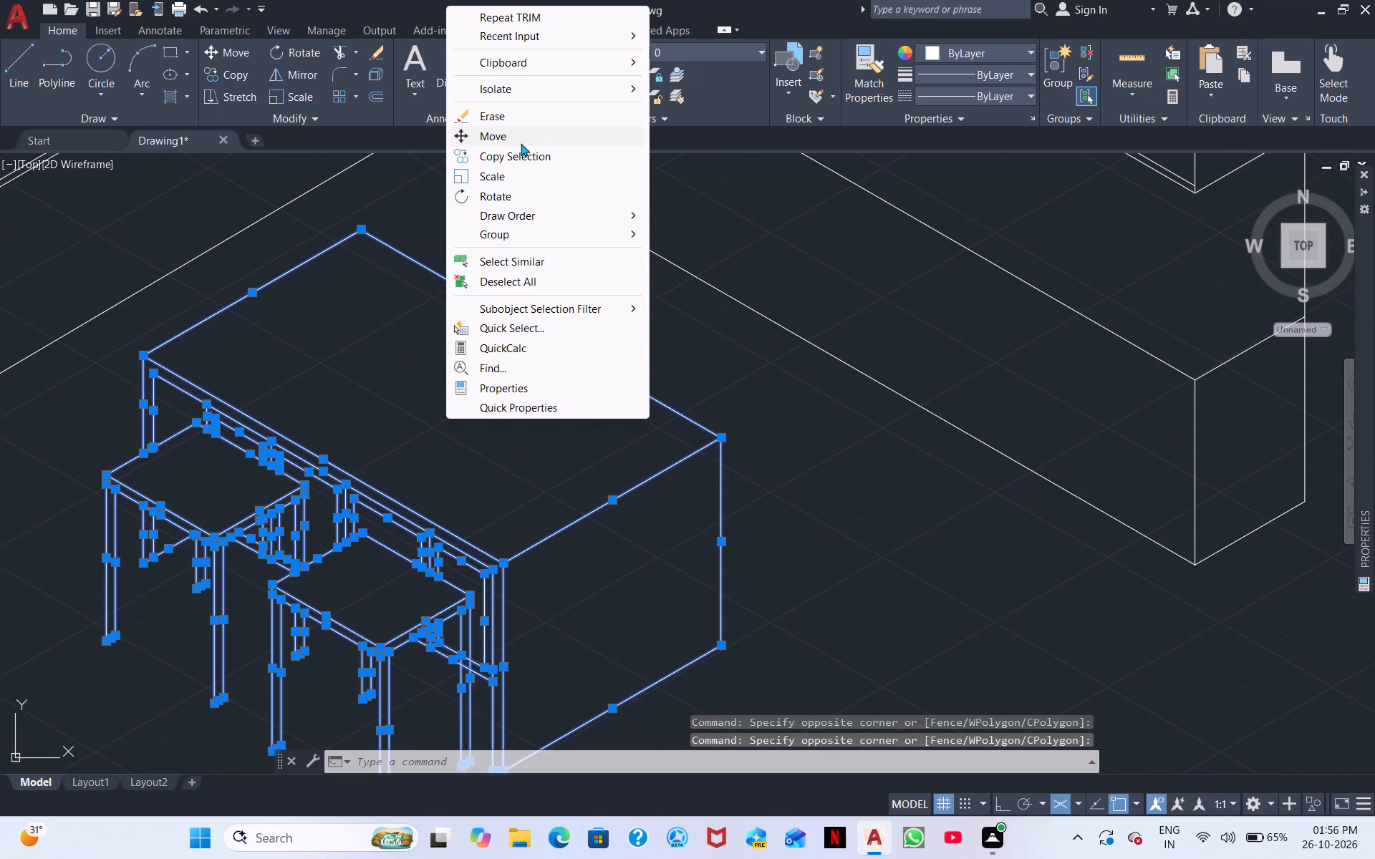
{"action": "left_click", "coordinate": [519, 140]}
{"action": "left_click_drag", "start_coordinate": [443, 384], "coordinate": [444, 369]}
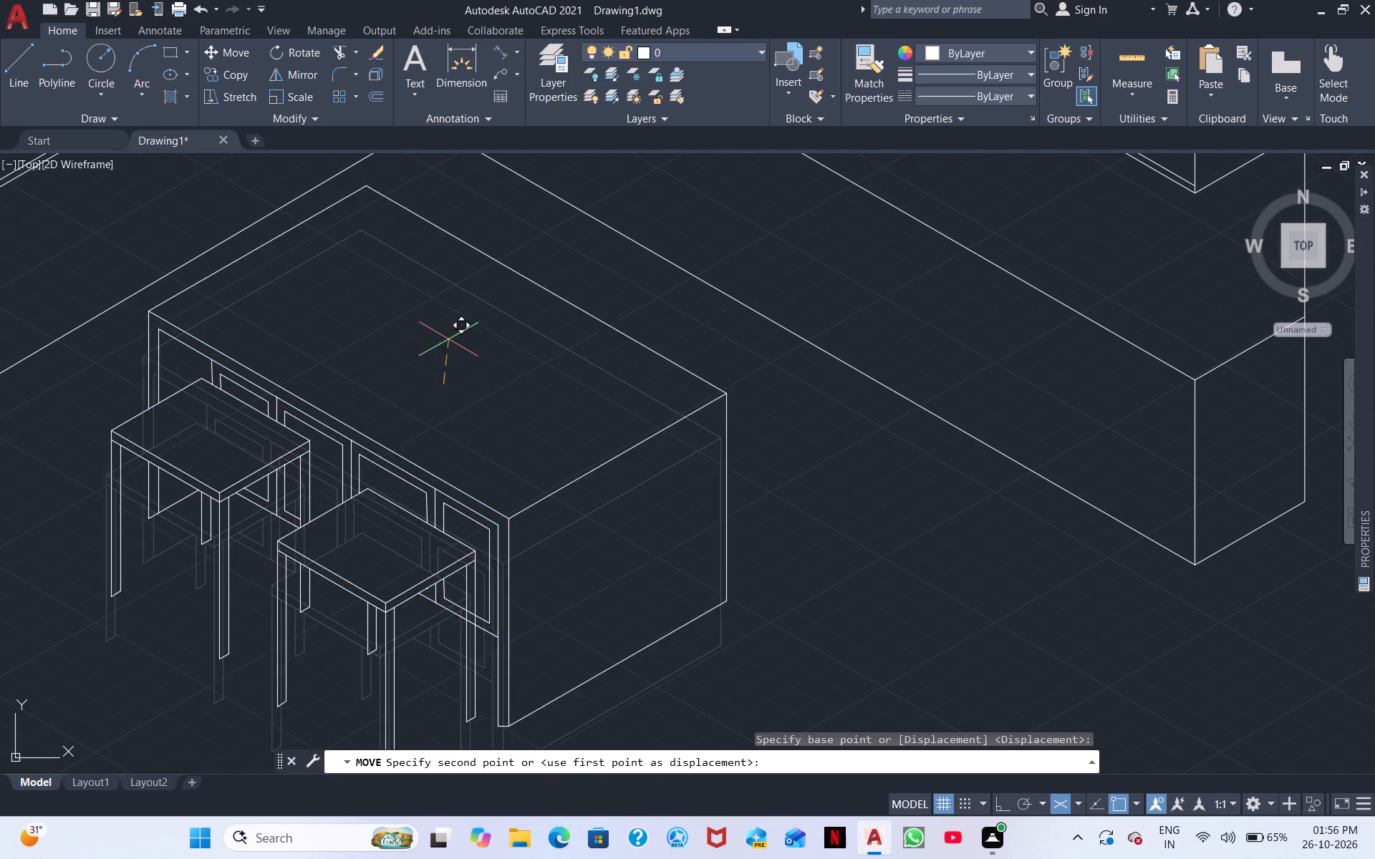
{"action": "middle_click_drag", "start_coordinate": [460, 251], "coordinate": [494, 435]}
{"action": "scroll", "coordinate": [508, 359], "scroll_direction": "down", "scroll_amount": 1}
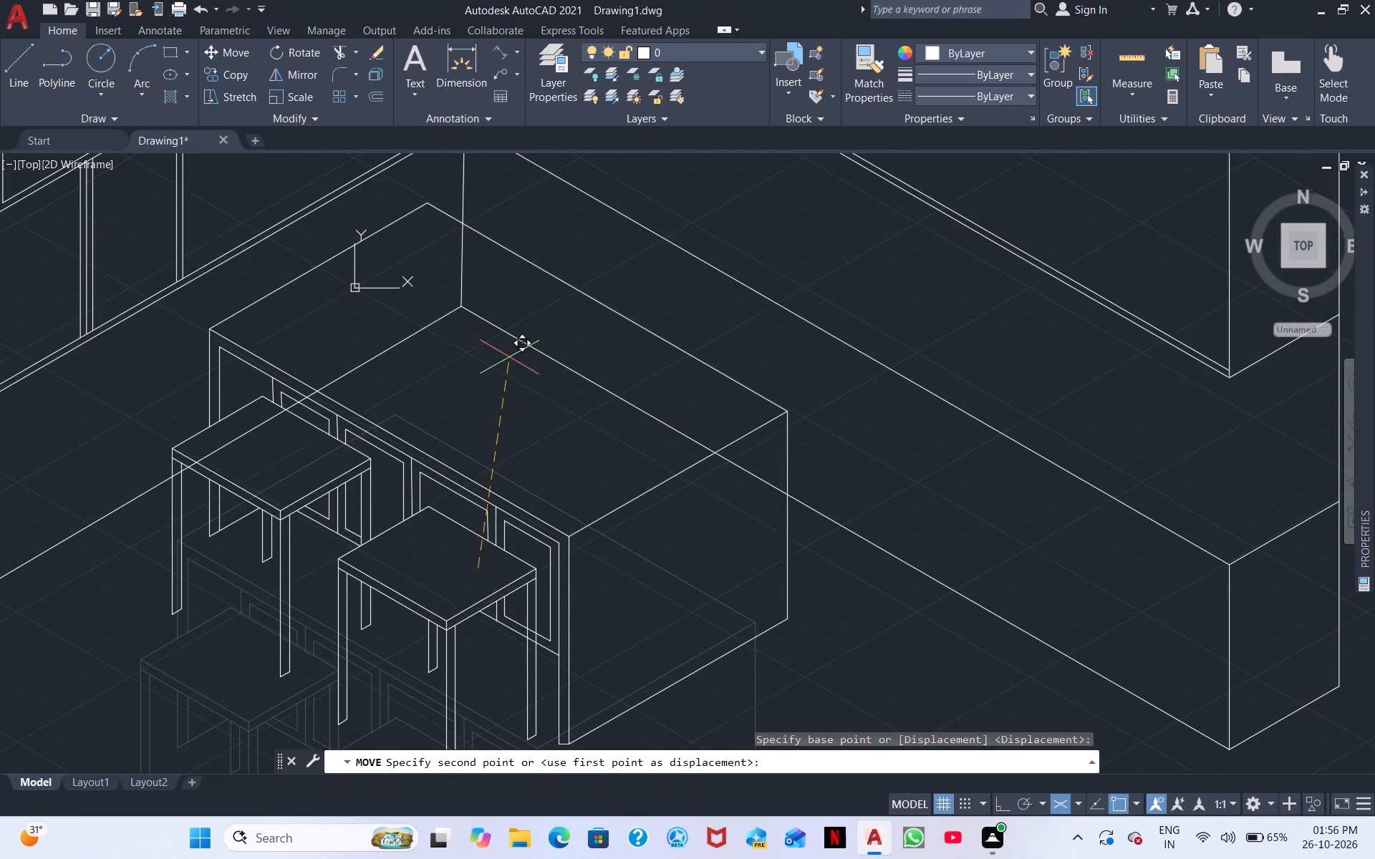
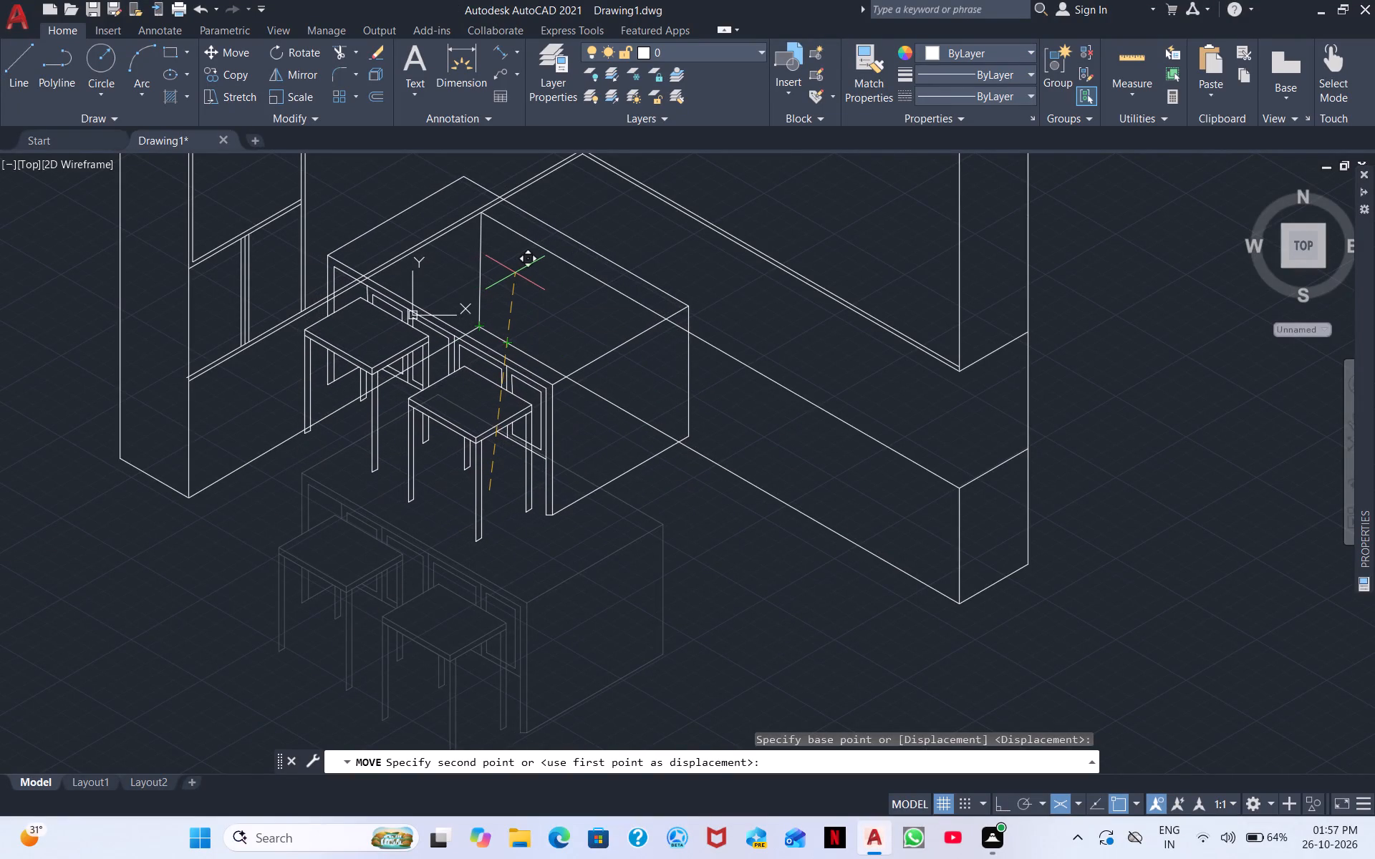
Move the island with its two stools to the open area in front of the L-shaped counter, clear of the cabinets.
{"action": "middle_click_drag", "start_coordinate": [512, 273], "coordinate": [496, 397]}
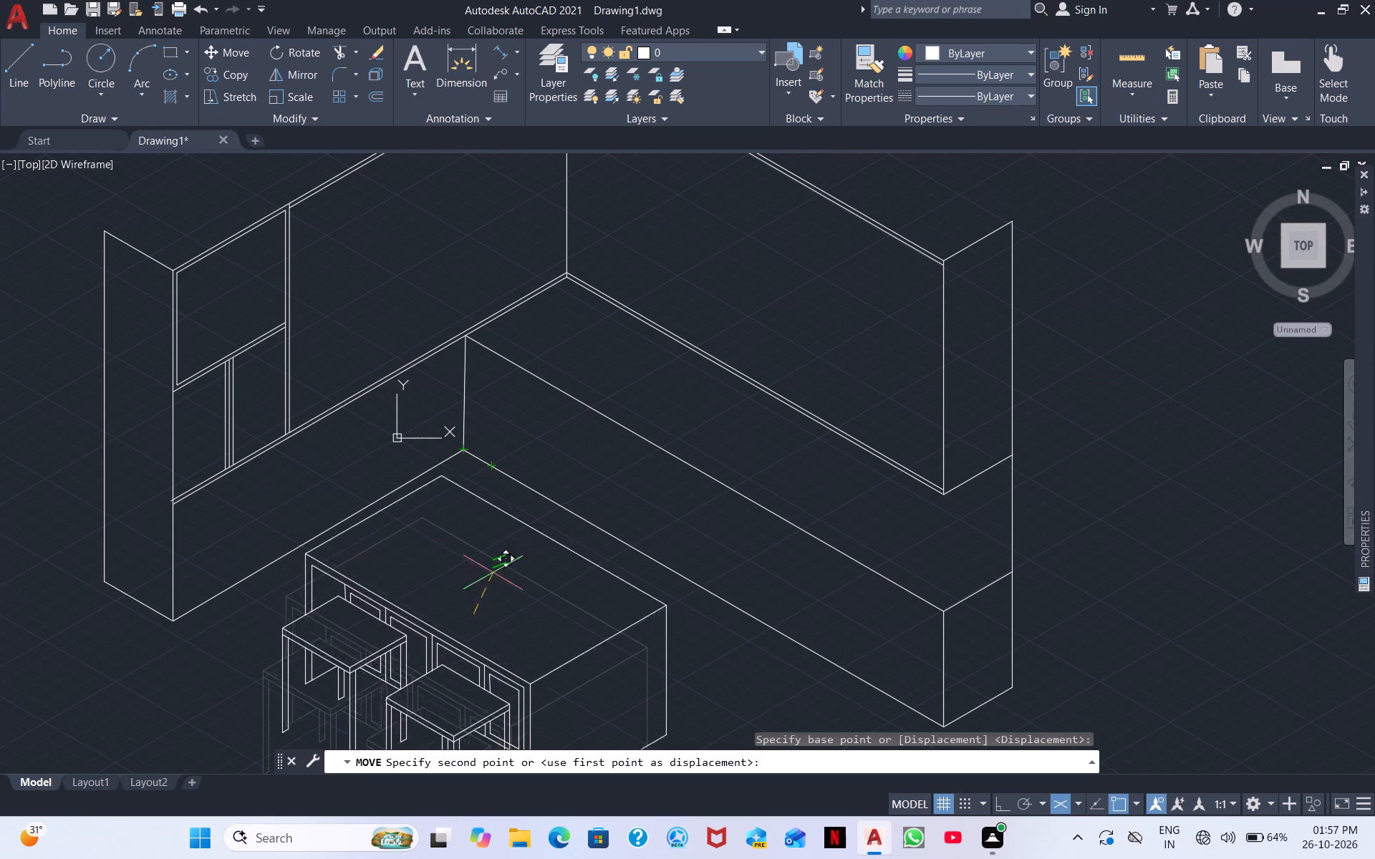
{"action": "middle_click_drag", "start_coordinate": [411, 682], "coordinate": [521, 501]}
{"action": "left_click", "coordinate": [478, 596]}
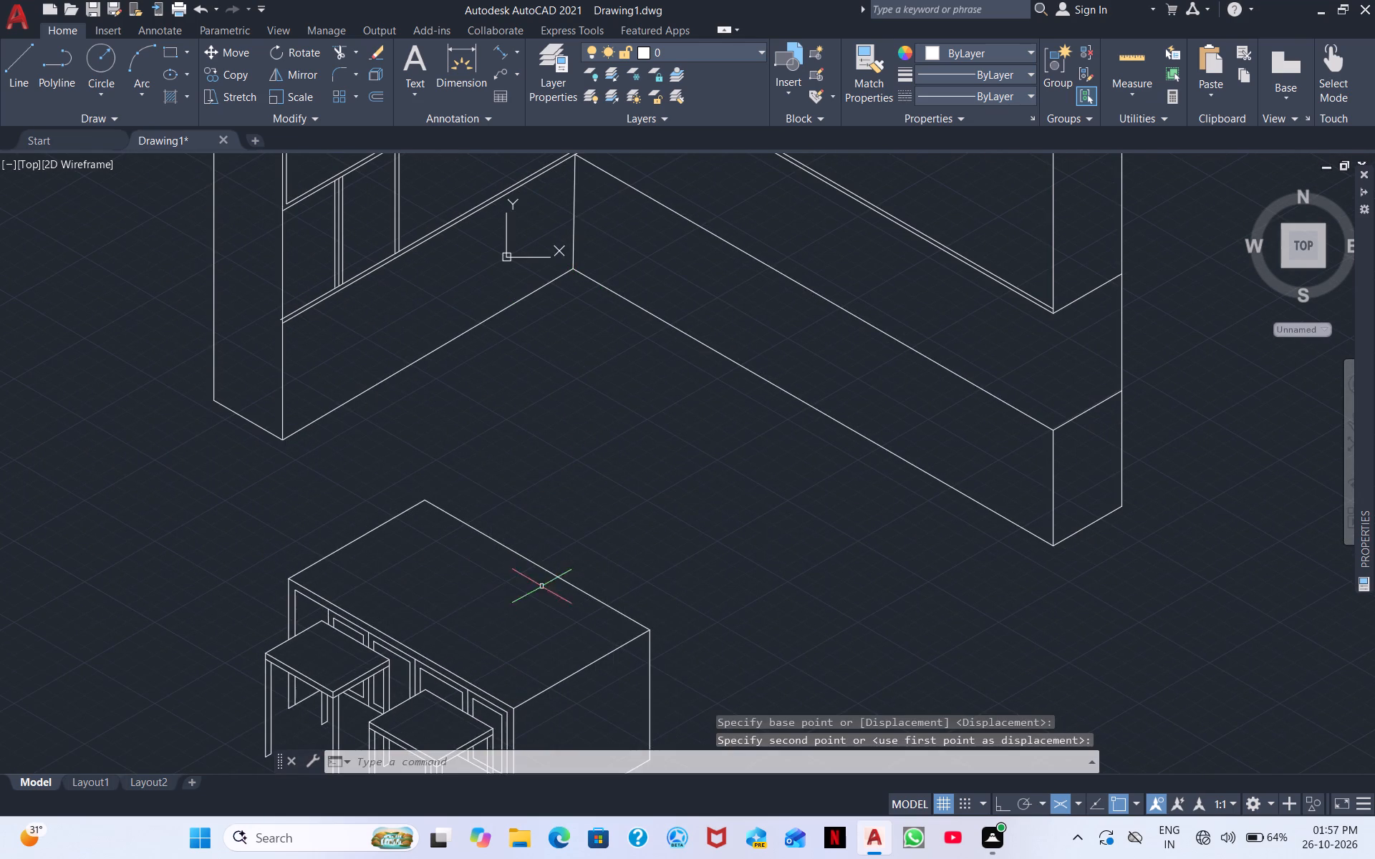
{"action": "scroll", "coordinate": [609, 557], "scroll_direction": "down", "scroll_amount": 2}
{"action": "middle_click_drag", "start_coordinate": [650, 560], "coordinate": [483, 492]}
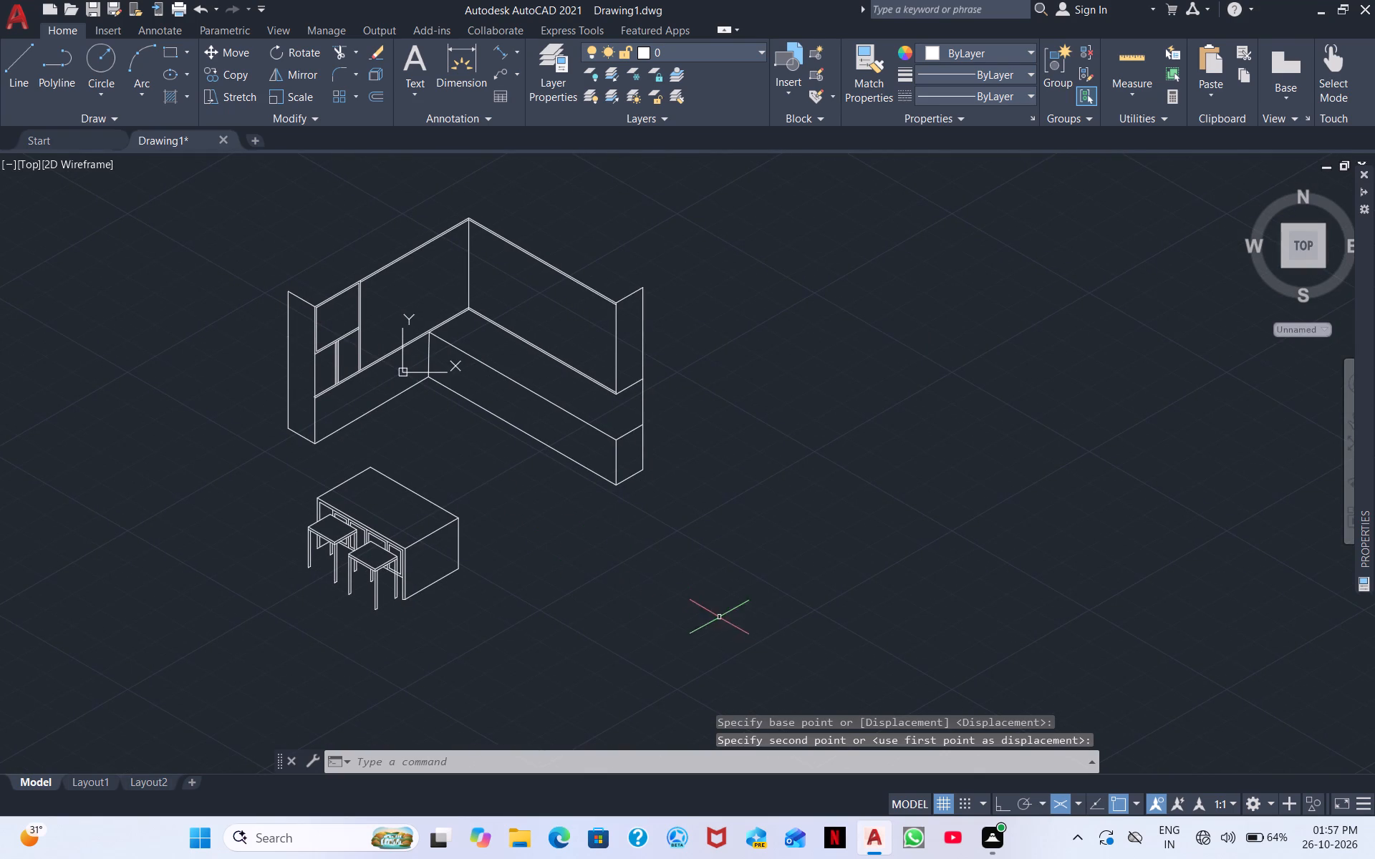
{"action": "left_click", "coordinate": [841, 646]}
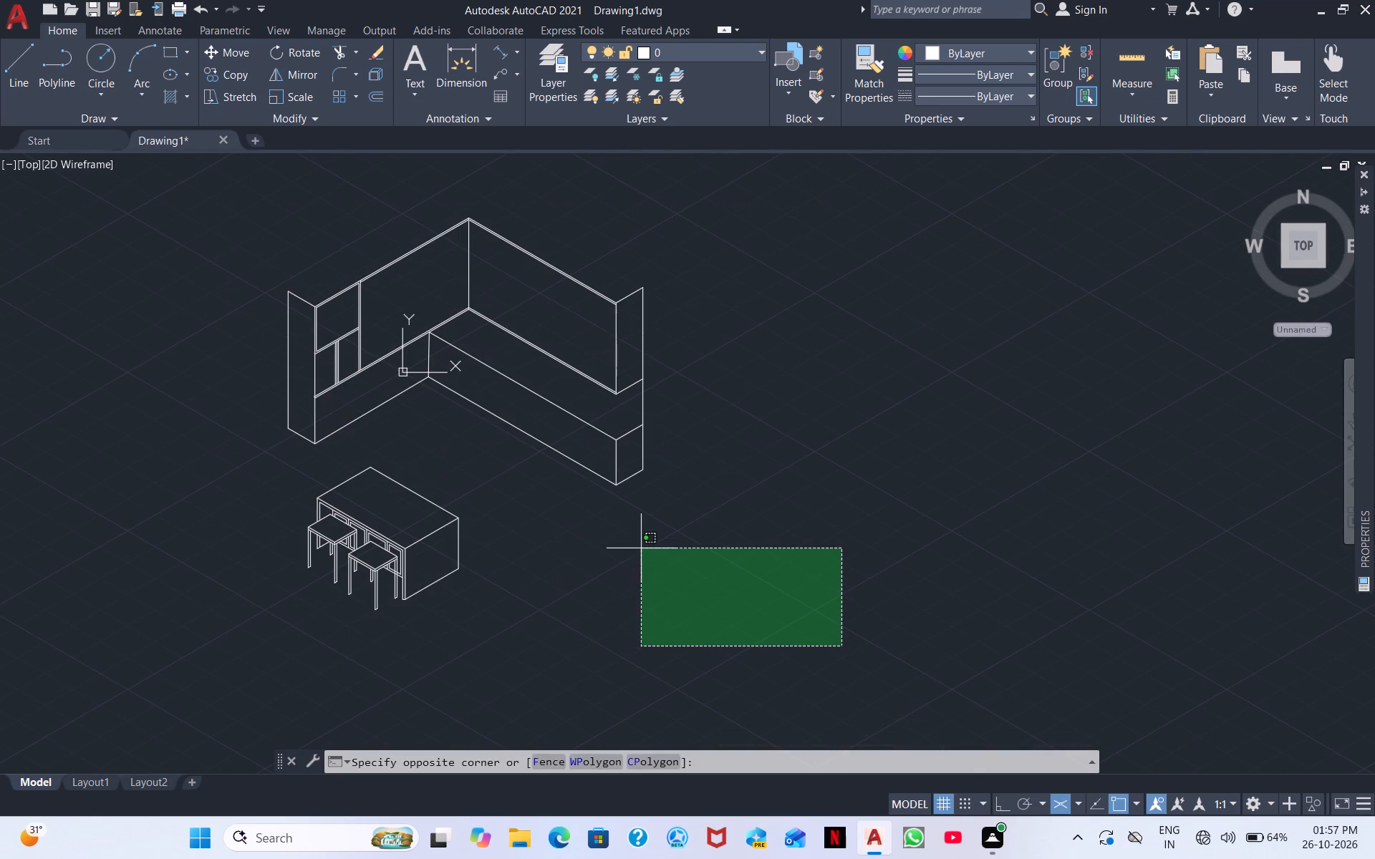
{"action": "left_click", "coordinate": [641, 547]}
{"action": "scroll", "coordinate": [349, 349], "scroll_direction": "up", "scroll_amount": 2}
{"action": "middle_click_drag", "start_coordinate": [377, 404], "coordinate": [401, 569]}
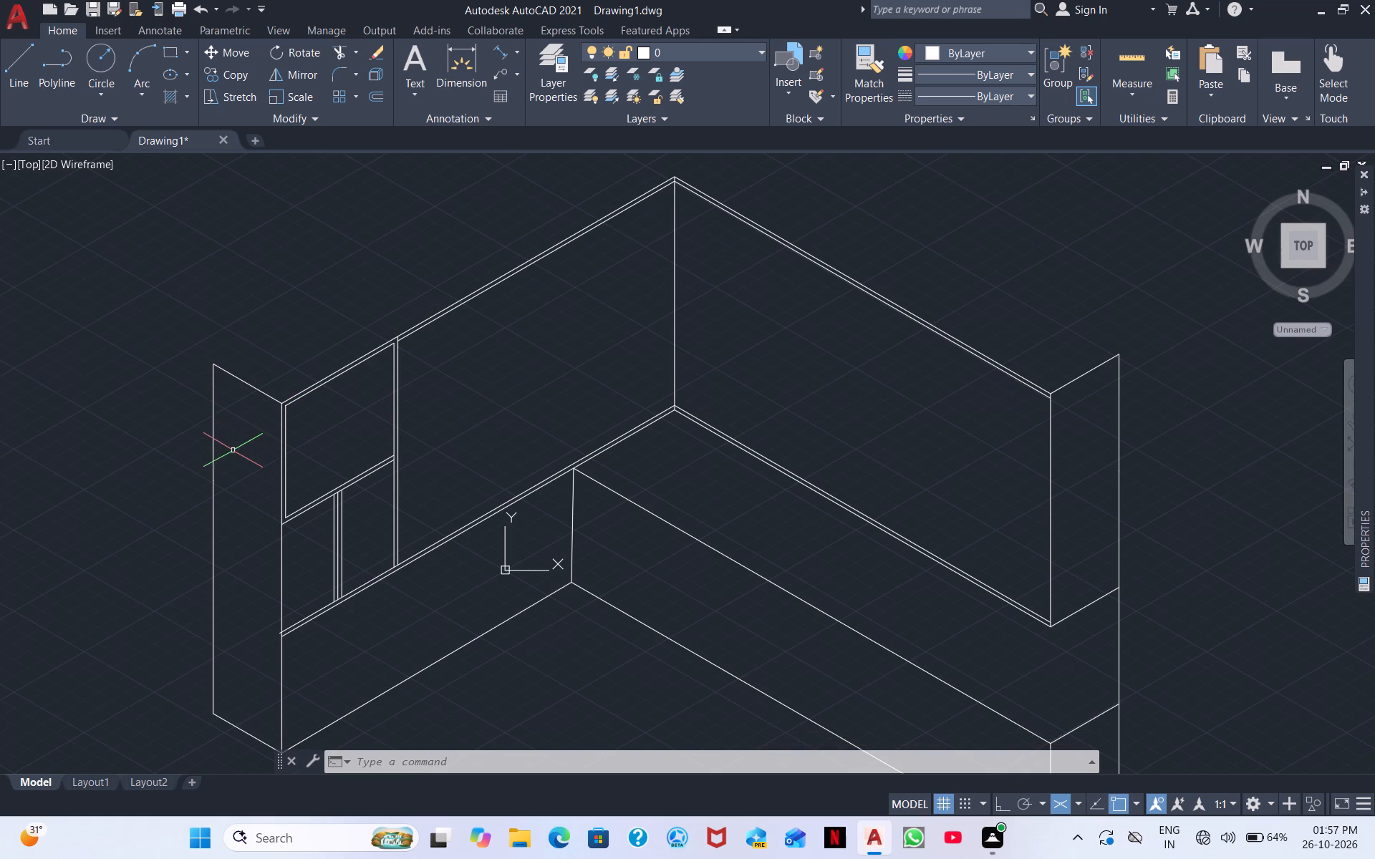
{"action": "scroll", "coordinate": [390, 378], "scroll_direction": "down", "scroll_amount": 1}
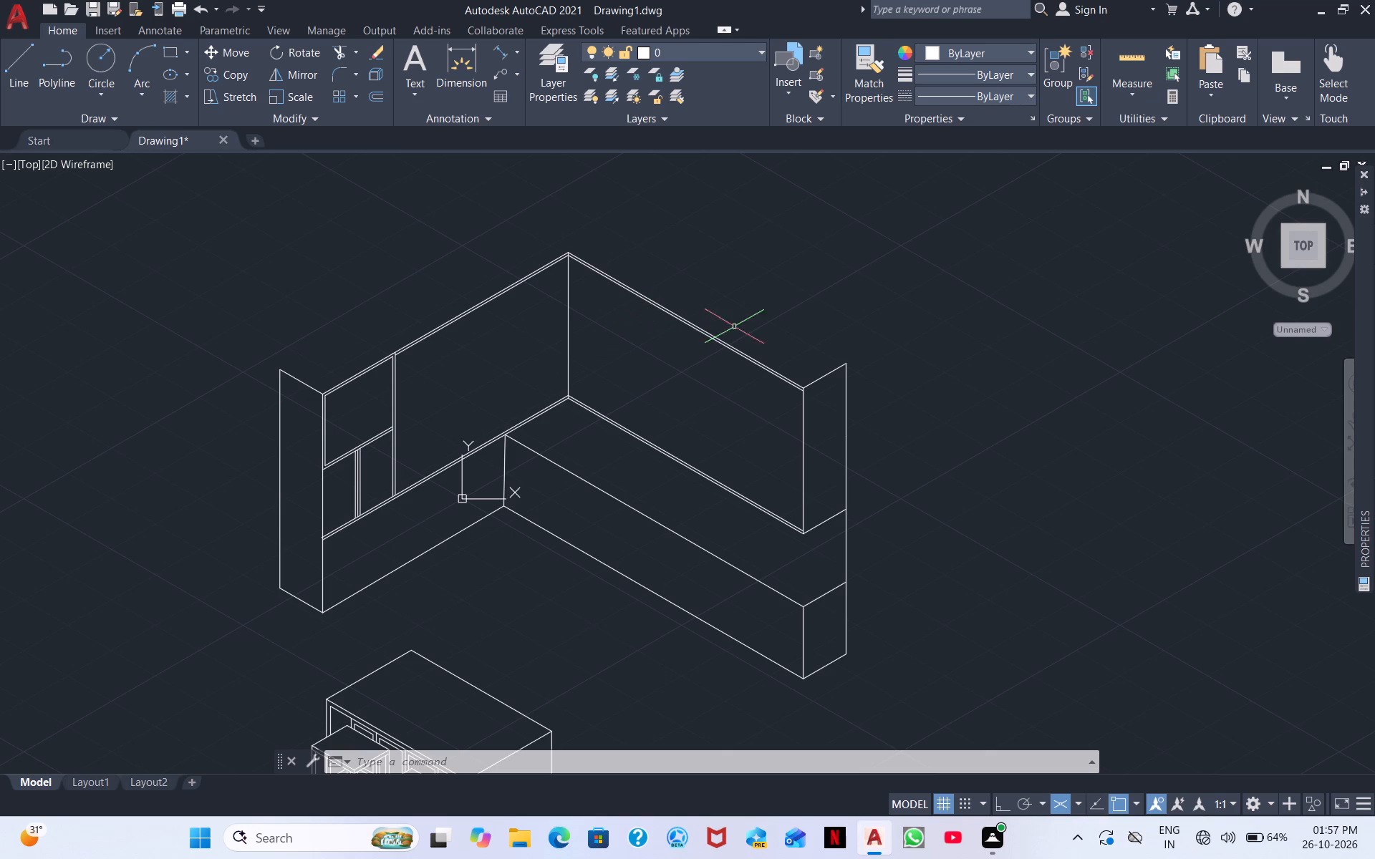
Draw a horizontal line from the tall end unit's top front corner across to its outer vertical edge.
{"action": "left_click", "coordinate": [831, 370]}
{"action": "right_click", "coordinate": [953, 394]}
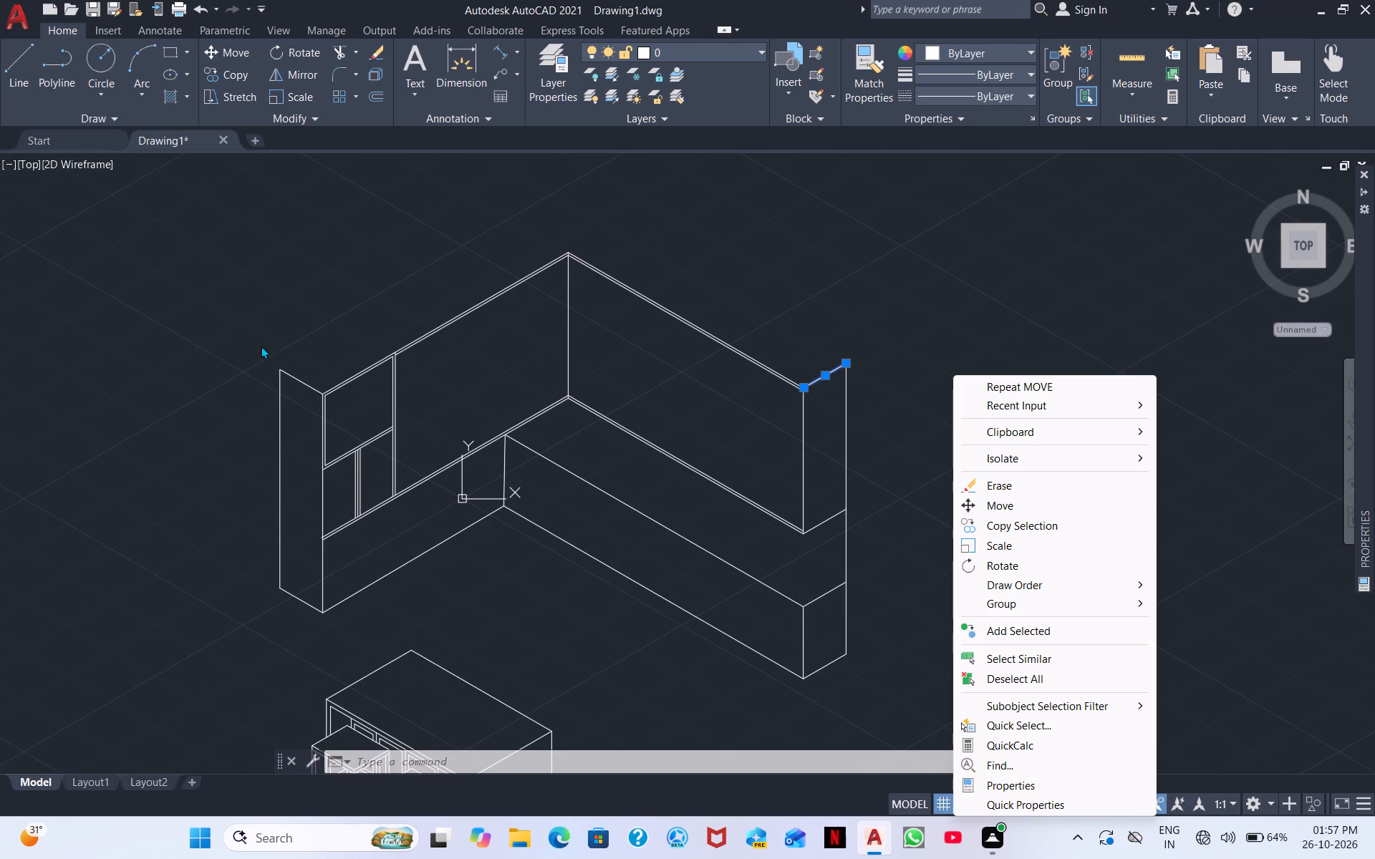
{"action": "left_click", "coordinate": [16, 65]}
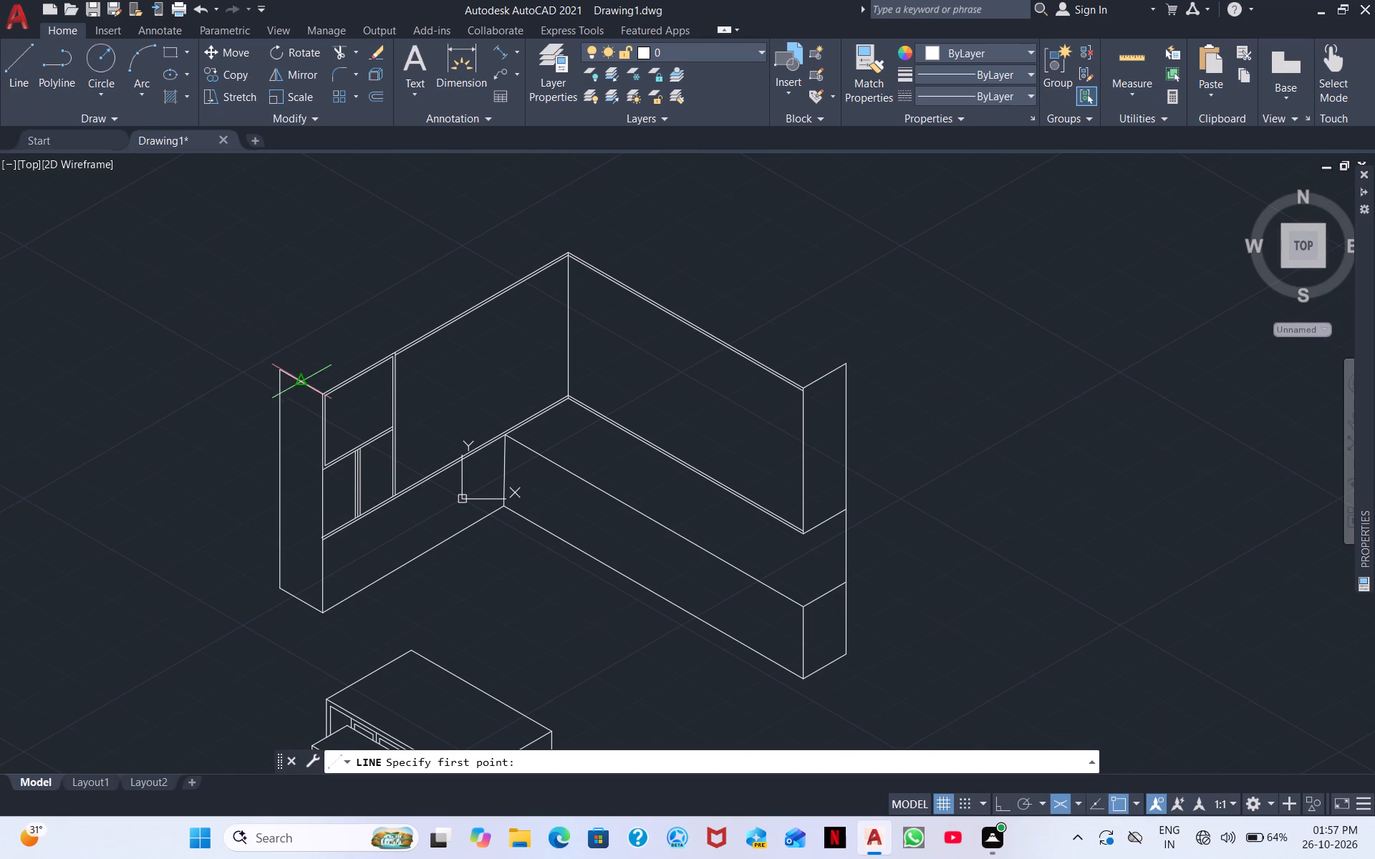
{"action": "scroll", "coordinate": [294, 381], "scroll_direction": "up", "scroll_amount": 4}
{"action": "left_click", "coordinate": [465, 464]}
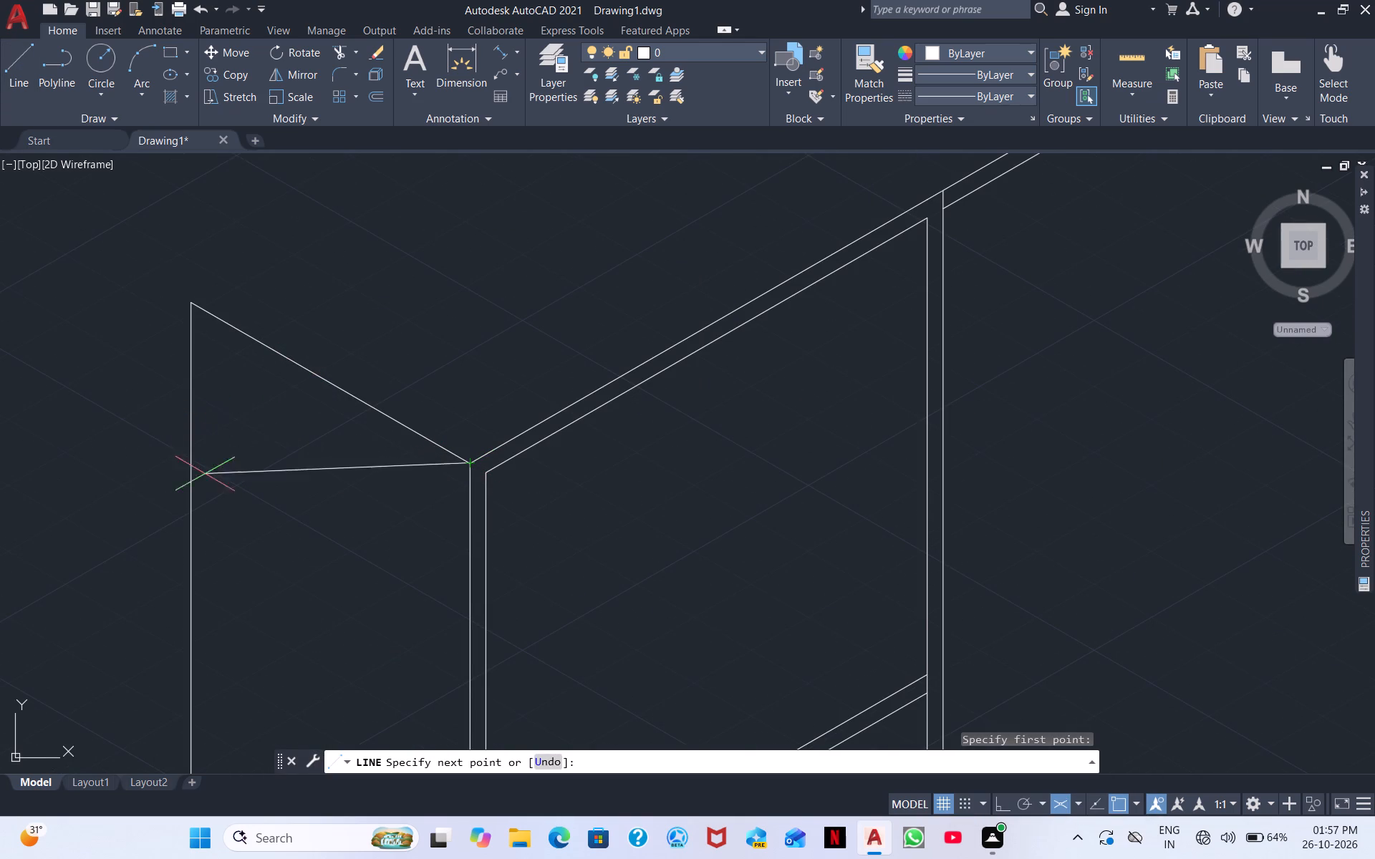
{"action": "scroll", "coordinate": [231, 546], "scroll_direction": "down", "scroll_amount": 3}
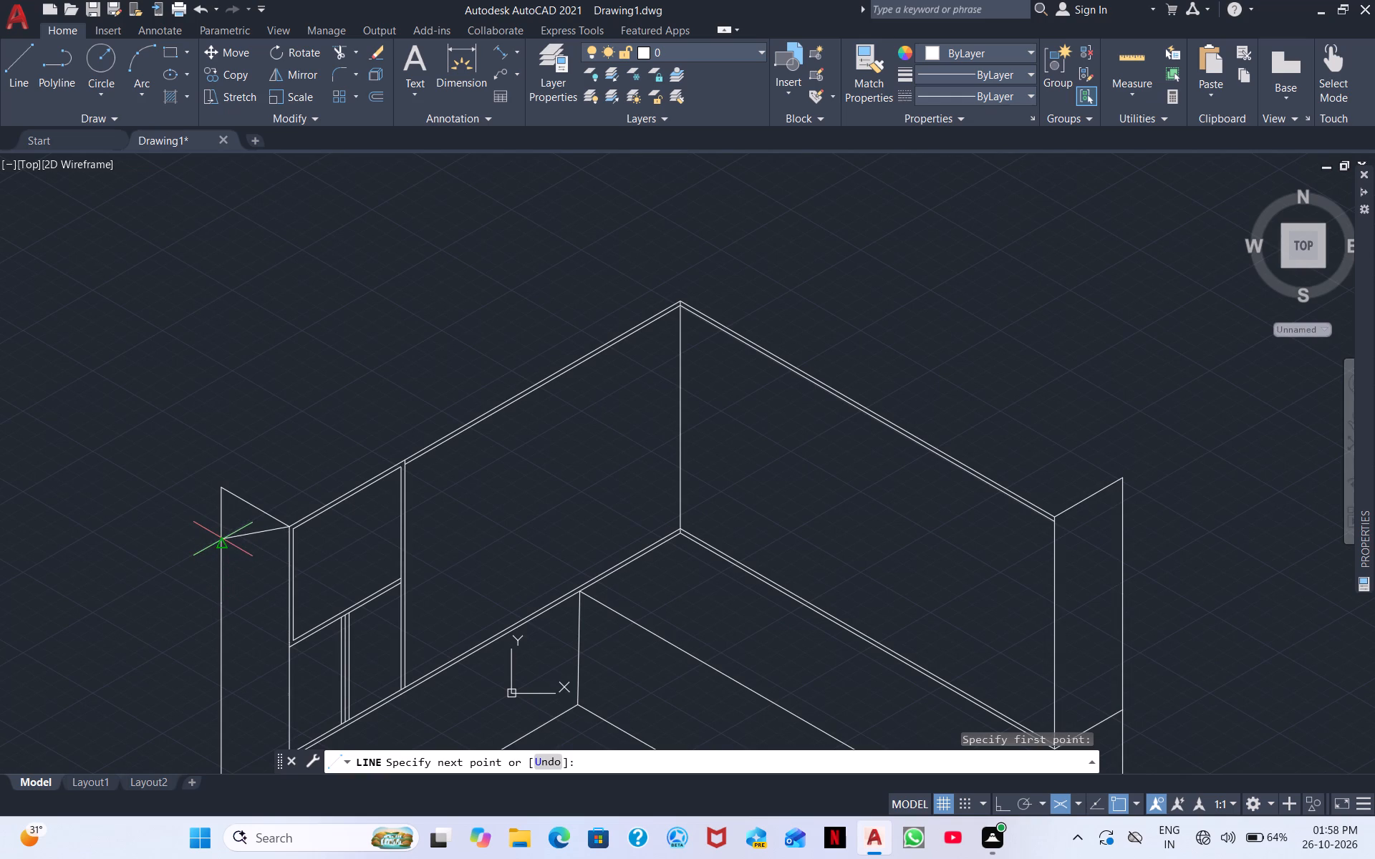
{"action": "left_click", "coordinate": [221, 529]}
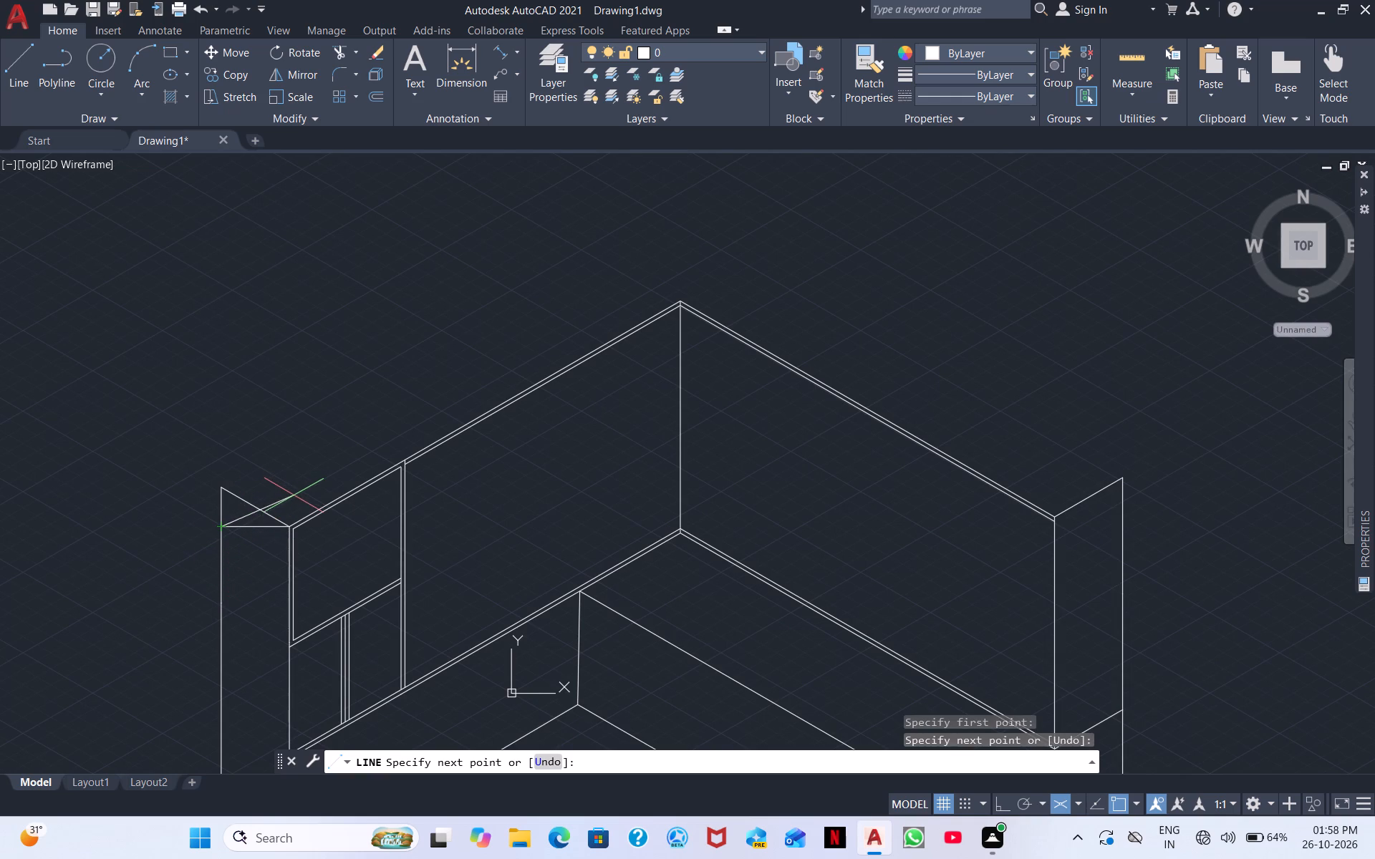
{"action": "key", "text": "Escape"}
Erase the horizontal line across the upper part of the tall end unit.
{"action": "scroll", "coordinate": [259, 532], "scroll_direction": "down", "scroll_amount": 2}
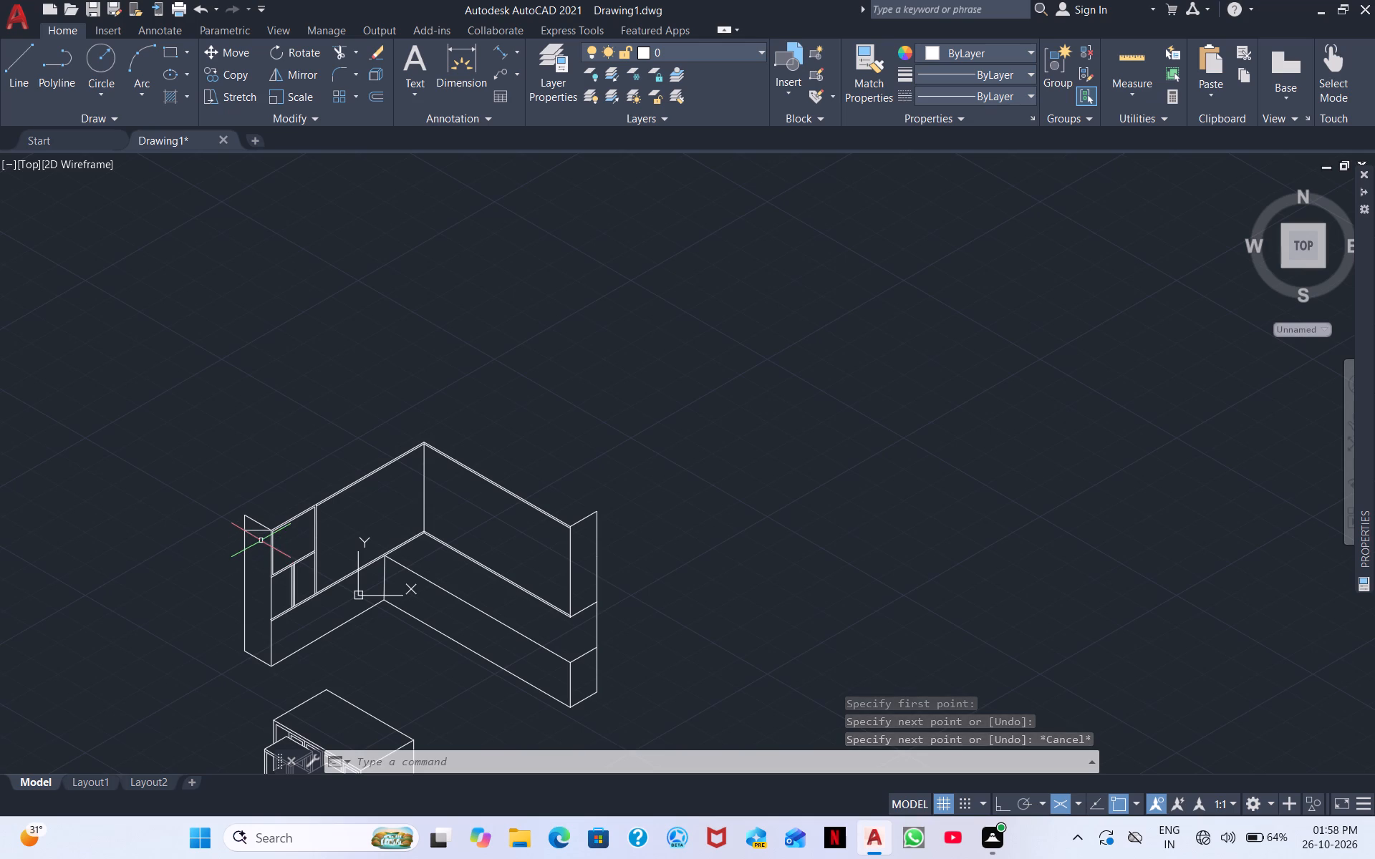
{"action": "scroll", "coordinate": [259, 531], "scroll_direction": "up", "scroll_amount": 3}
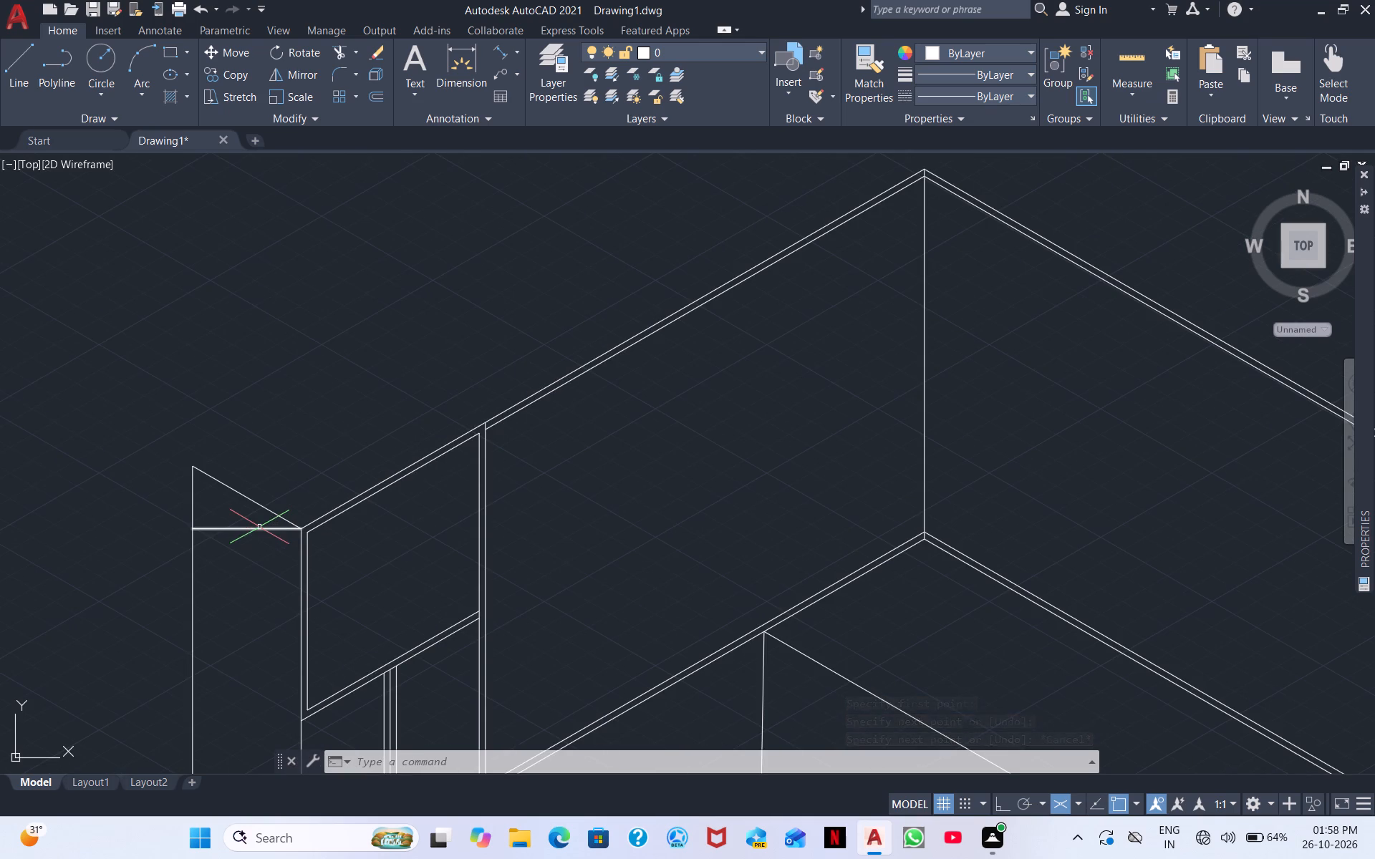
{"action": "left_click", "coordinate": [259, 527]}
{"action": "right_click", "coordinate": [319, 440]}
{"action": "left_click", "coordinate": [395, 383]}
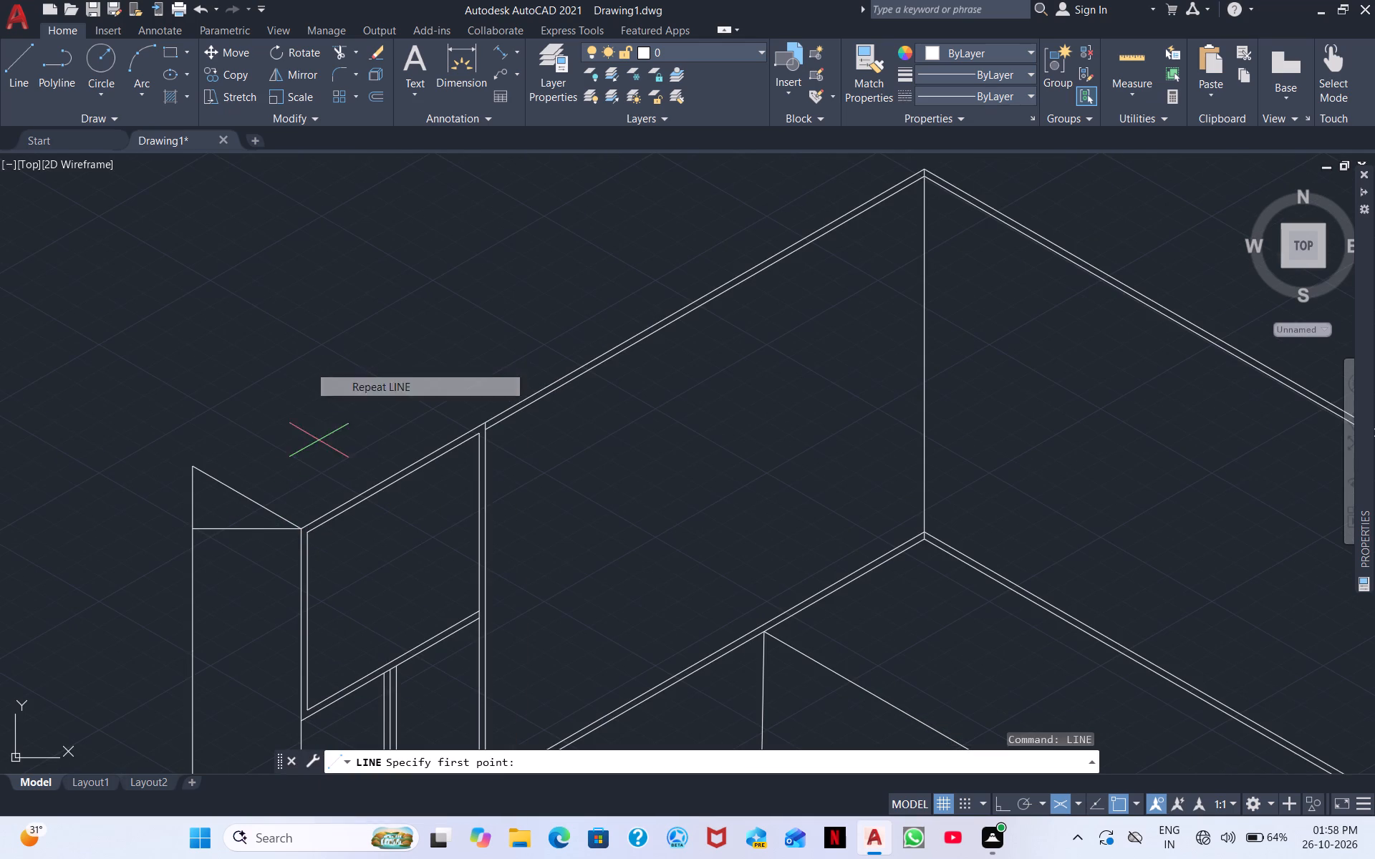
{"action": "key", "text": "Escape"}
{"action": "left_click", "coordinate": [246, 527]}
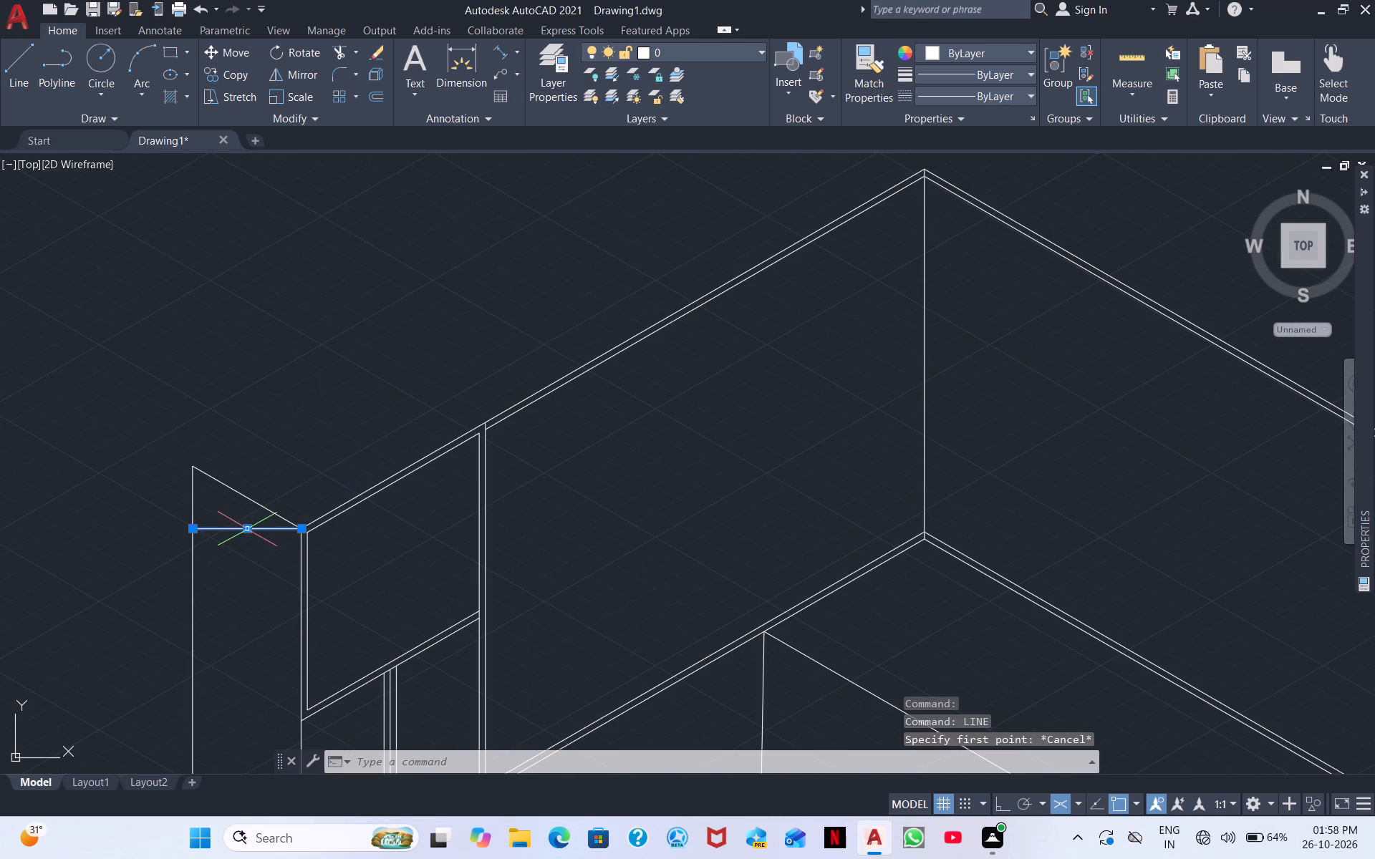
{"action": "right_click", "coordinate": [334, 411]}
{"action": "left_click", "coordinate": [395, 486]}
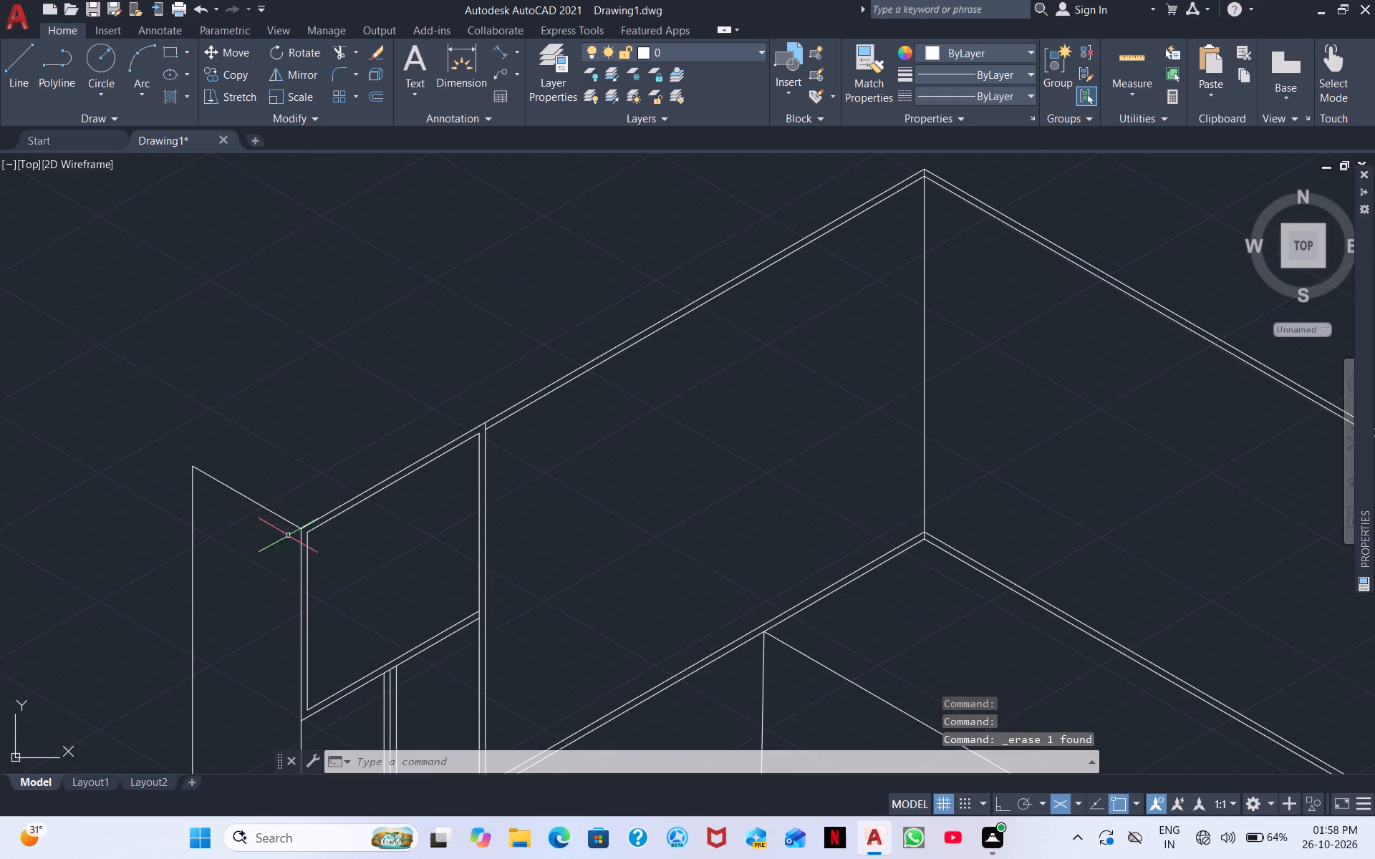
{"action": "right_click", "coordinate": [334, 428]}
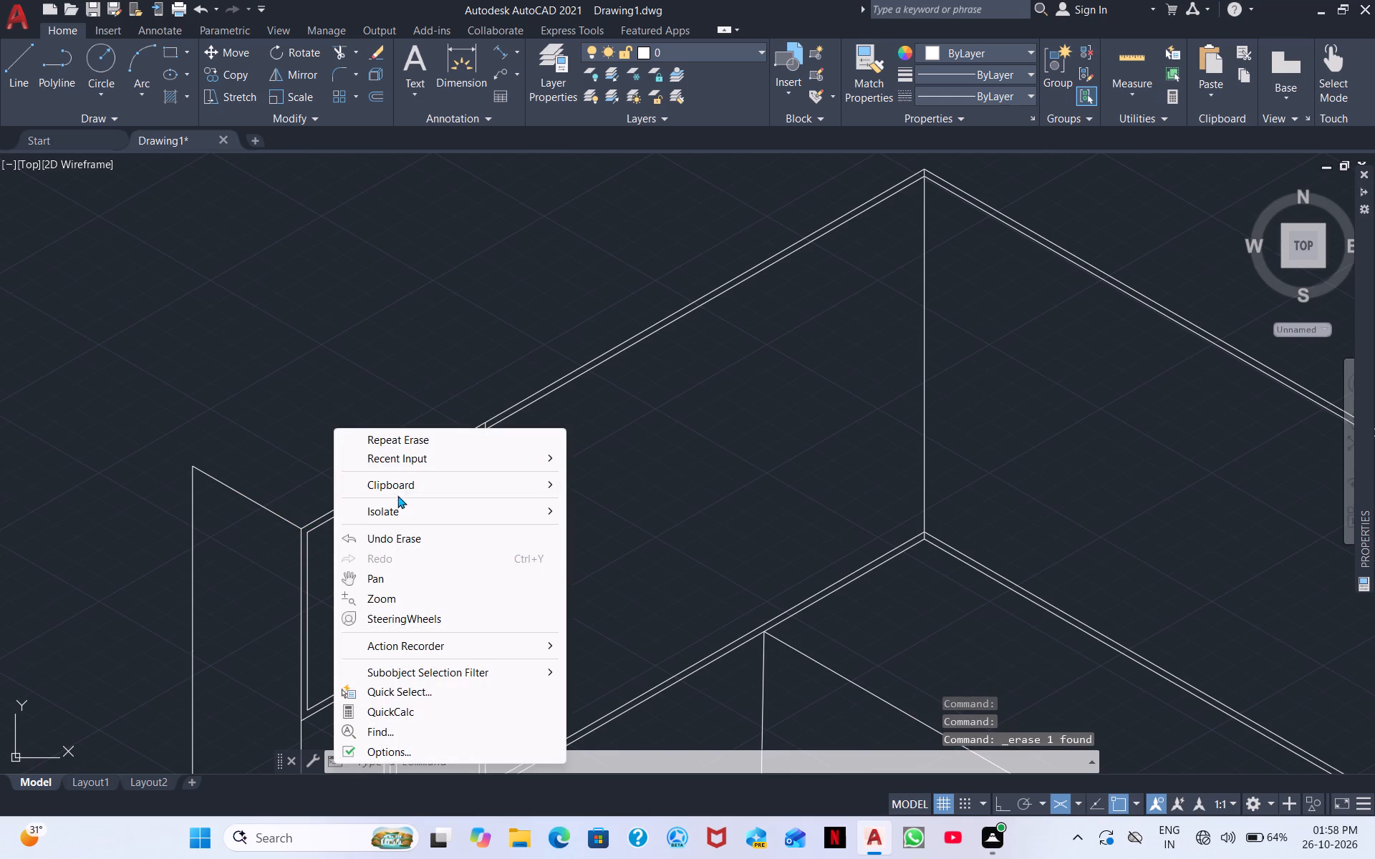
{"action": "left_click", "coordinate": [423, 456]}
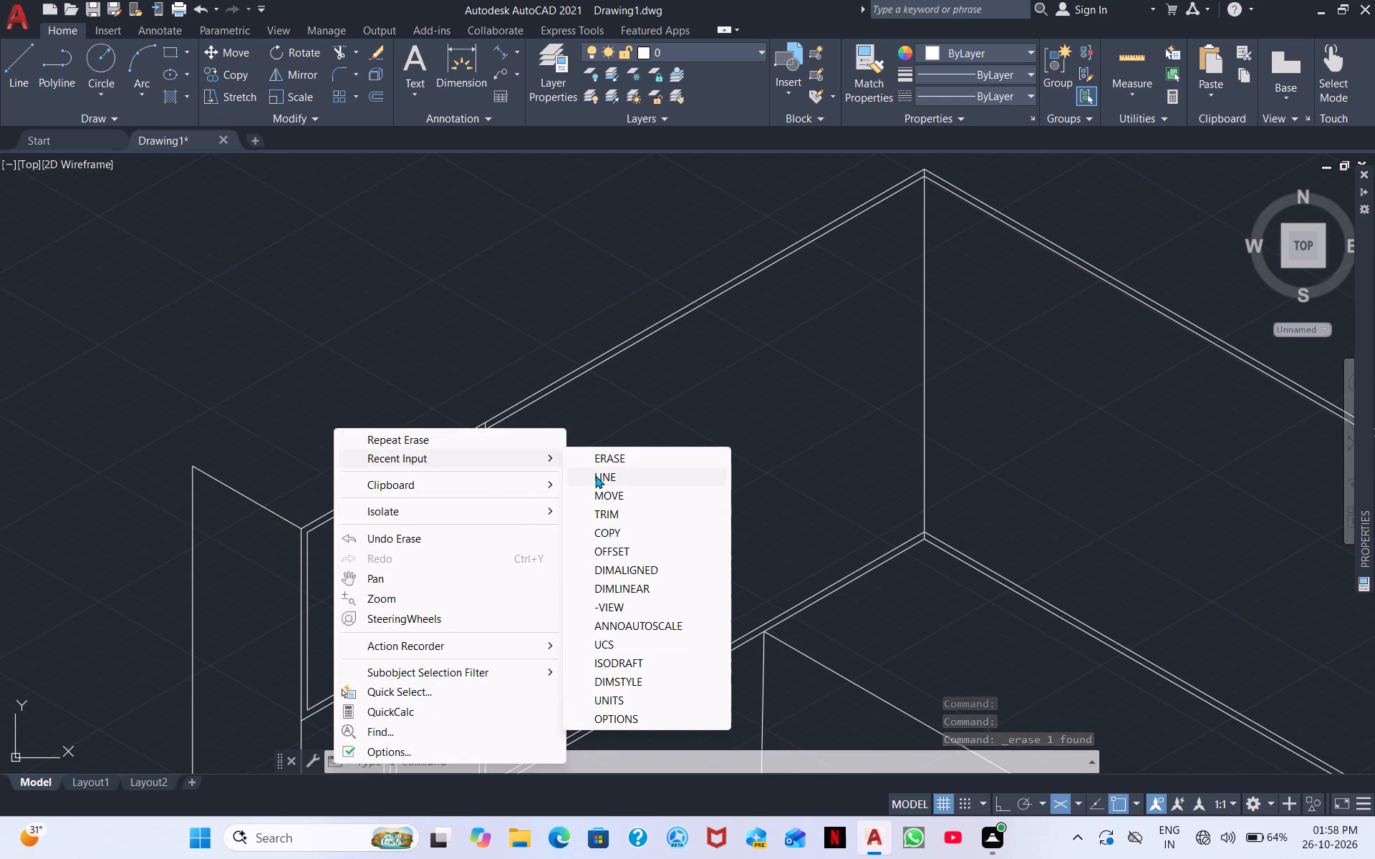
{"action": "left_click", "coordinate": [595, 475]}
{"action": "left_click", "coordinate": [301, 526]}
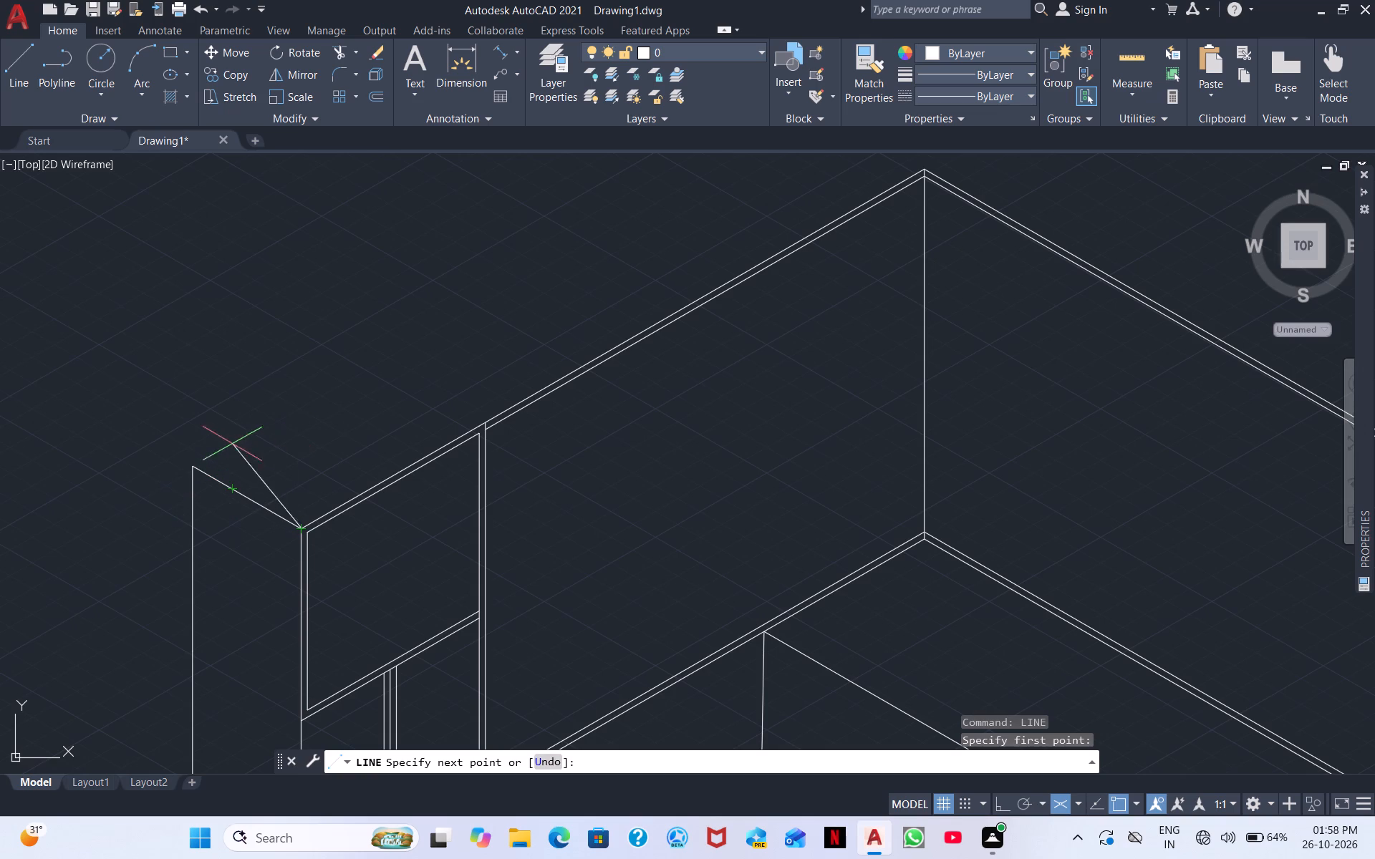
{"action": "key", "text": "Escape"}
Examine the long base counter, the wall cabinets above it and the inner corner where the two wings meet.
{"action": "scroll", "coordinate": [266, 487], "scroll_direction": "down", "scroll_amount": 2}
{"action": "middle_click_drag", "start_coordinate": [506, 568], "coordinate": [99, 486]}
{"action": "scroll", "coordinate": [457, 547], "scroll_direction": "up", "scroll_amount": 1}
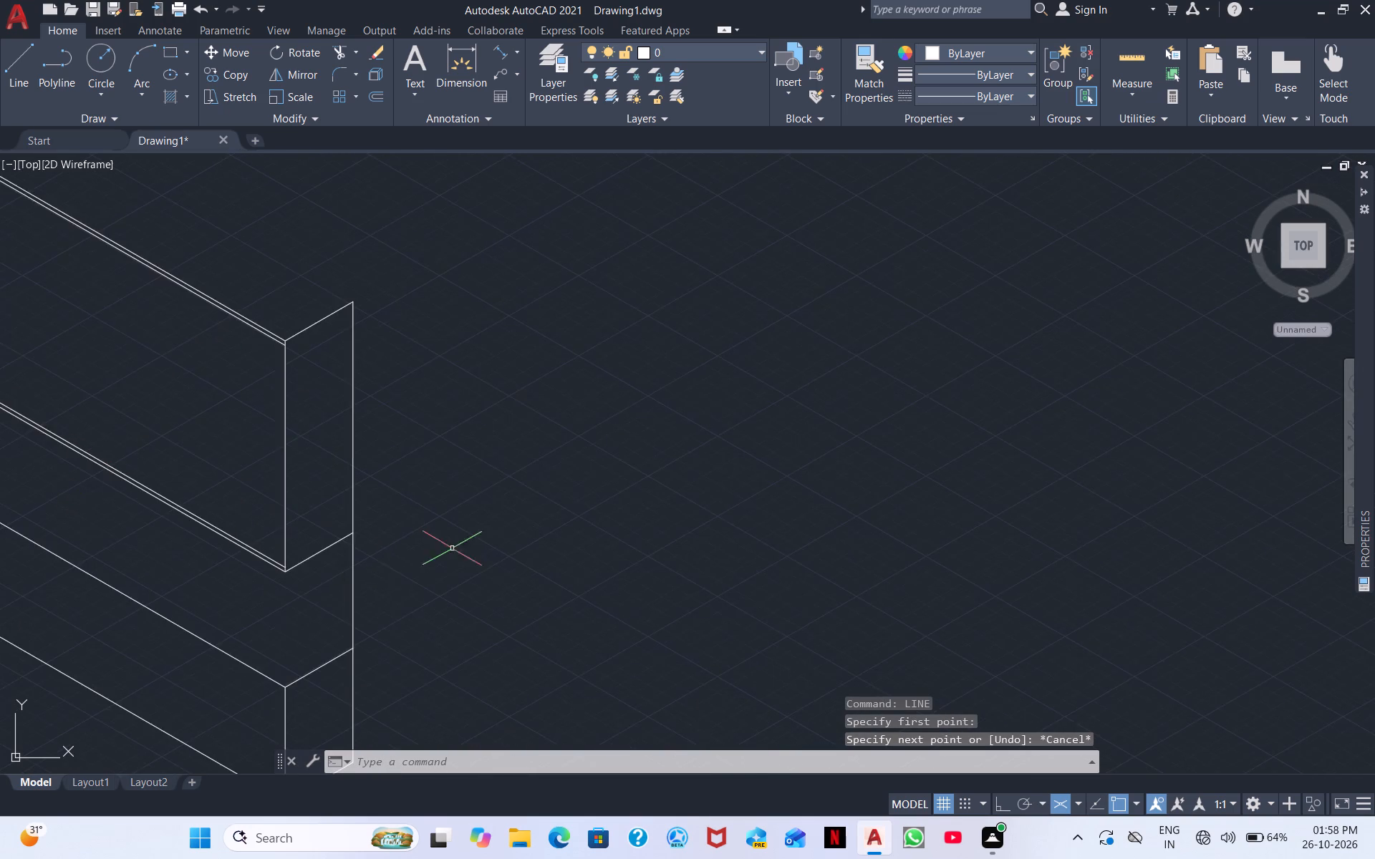
{"action": "middle_click_drag", "start_coordinate": [371, 576], "coordinate": [791, 392]}
{"action": "scroll", "coordinate": [395, 418], "scroll_direction": "up", "scroll_amount": 1}
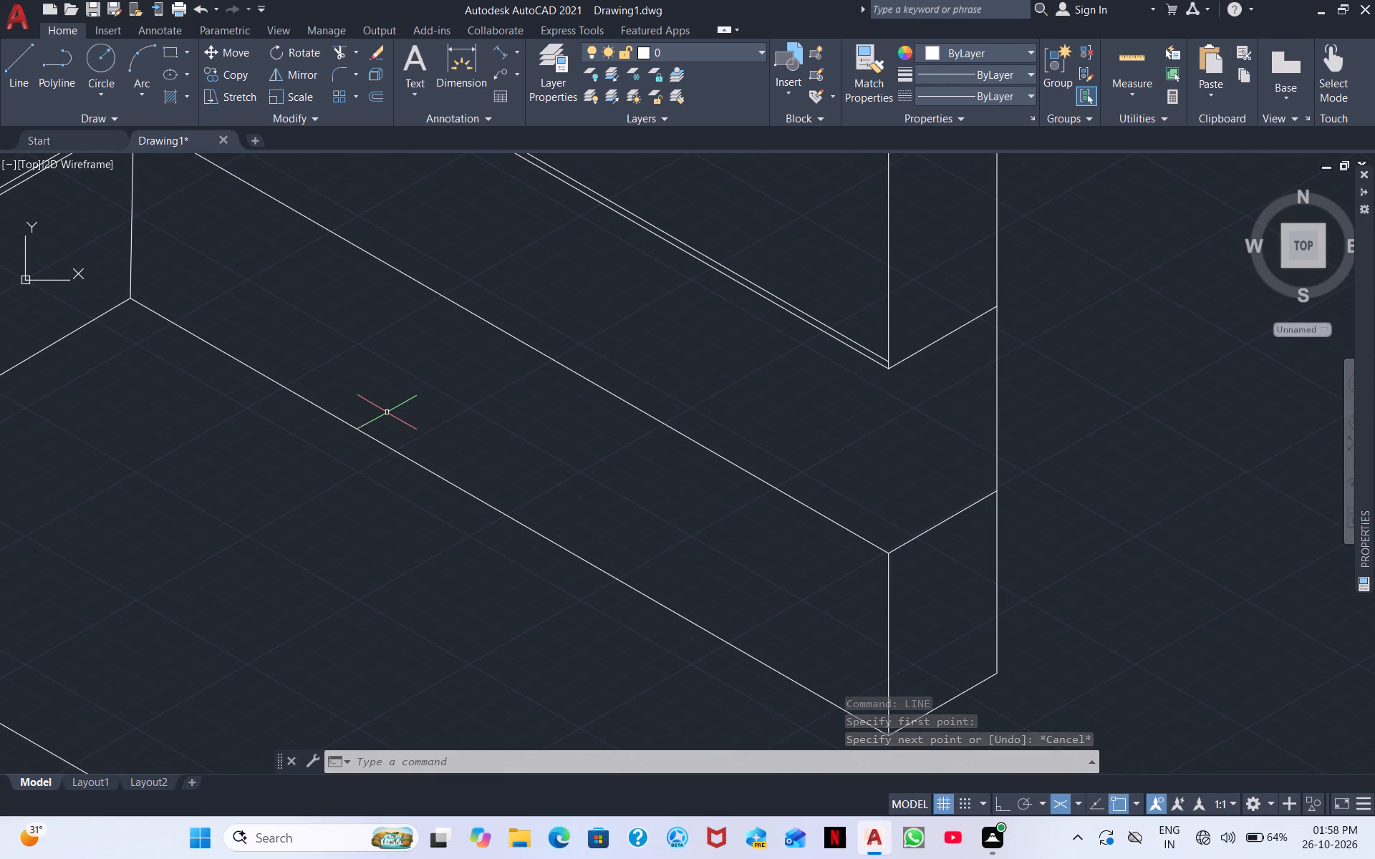
{"action": "scroll", "coordinate": [383, 409], "scroll_direction": "down", "scroll_amount": 1}
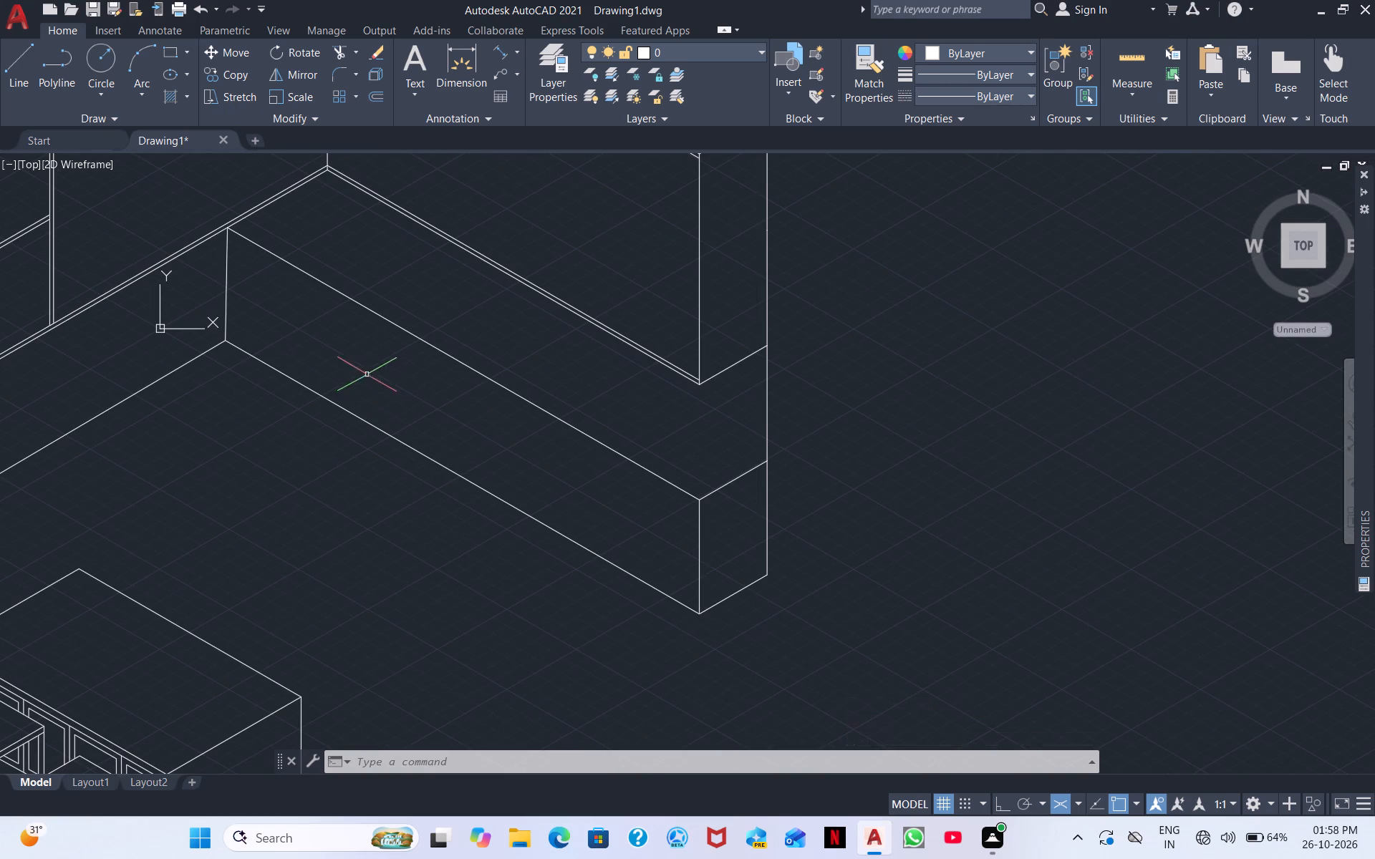
{"action": "middle_click_drag", "start_coordinate": [307, 378], "coordinate": [349, 576]}
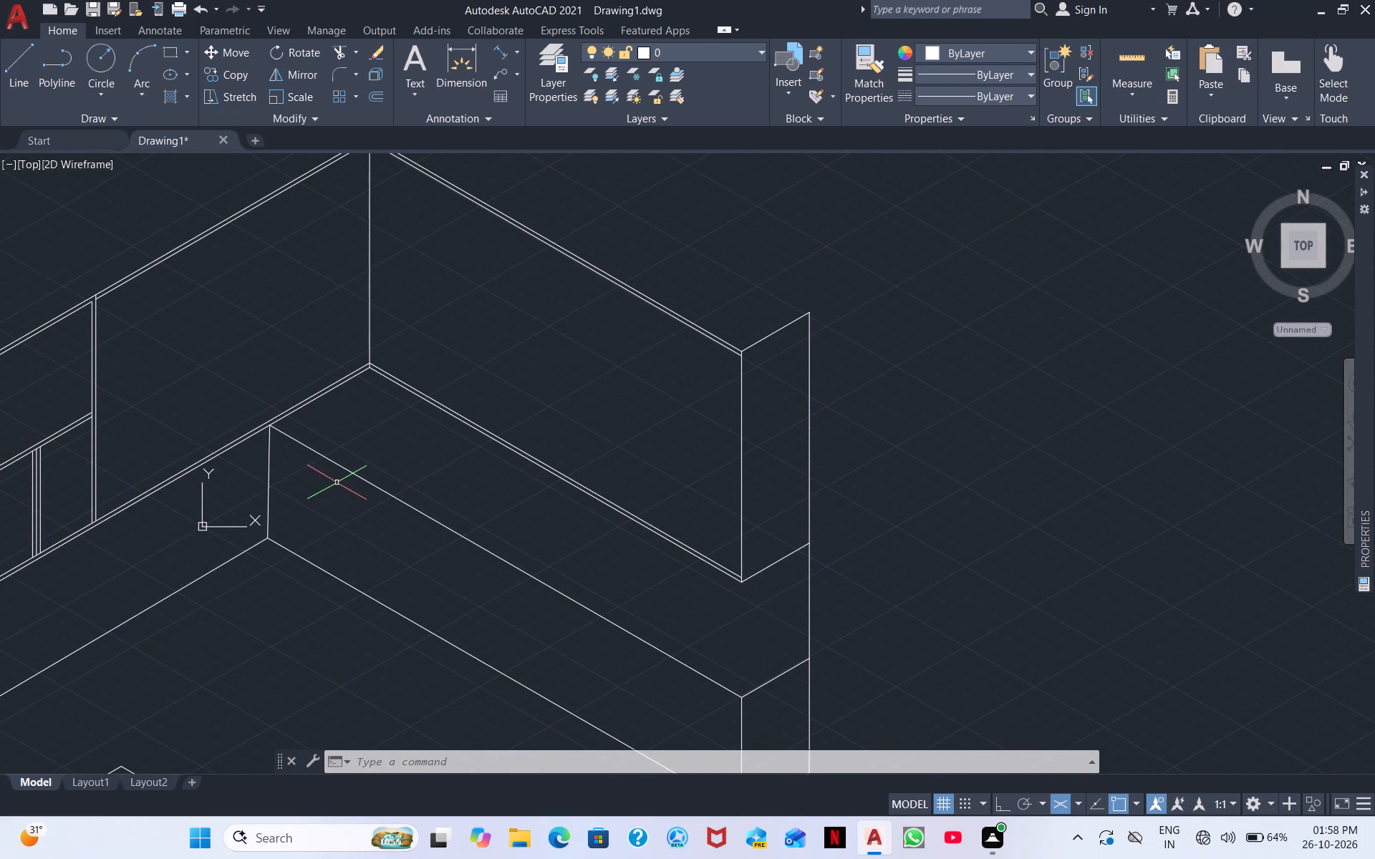
{"action": "scroll", "coordinate": [334, 484], "scroll_direction": "down", "scroll_amount": 1}
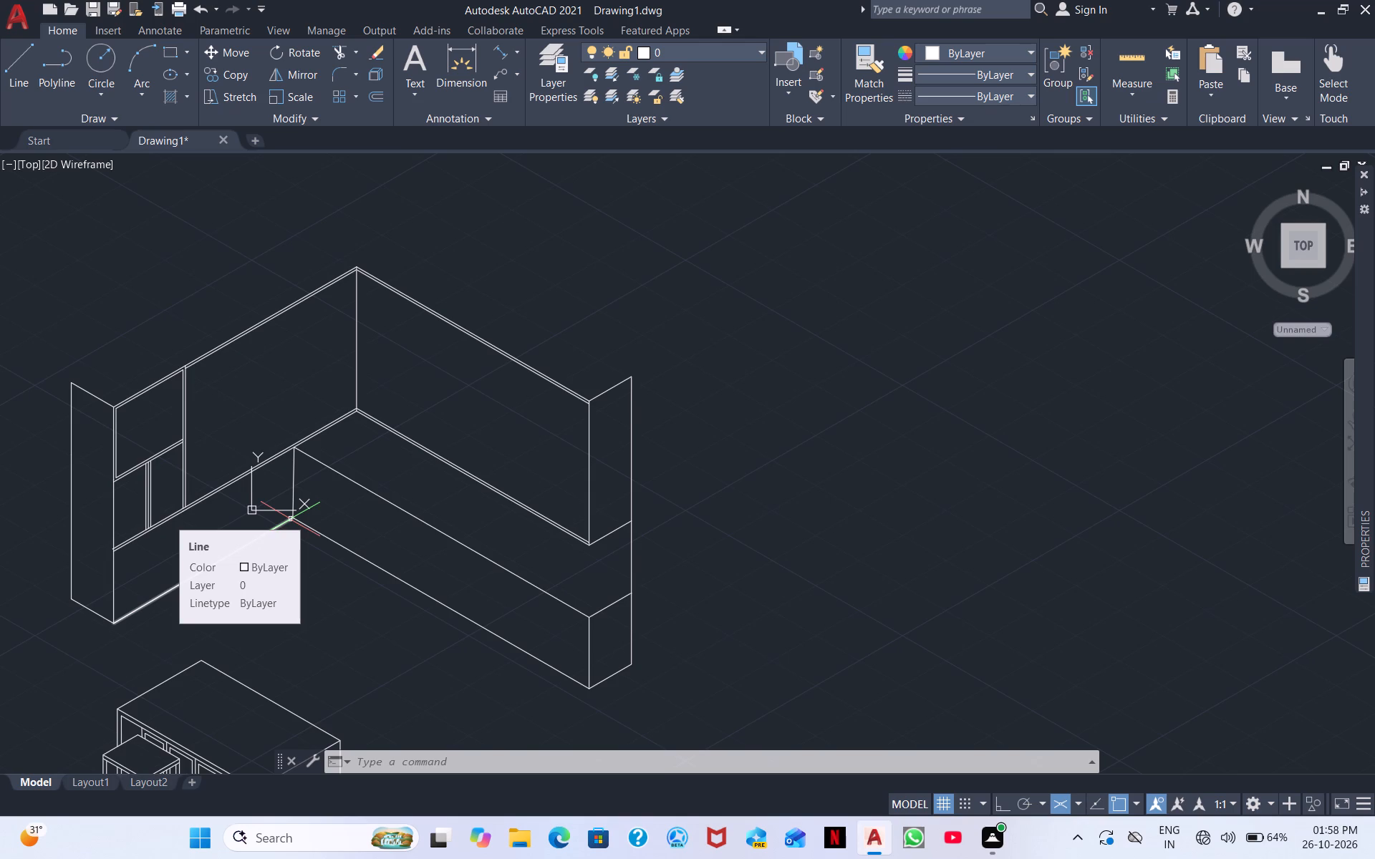
Erase the wing with the tall end unit and divided panels, including its long edges running to the inner corner.
{"action": "middle_click_drag", "start_coordinate": [317, 552], "coordinate": [253, 450]}
{"action": "left_click", "coordinate": [160, 492]}
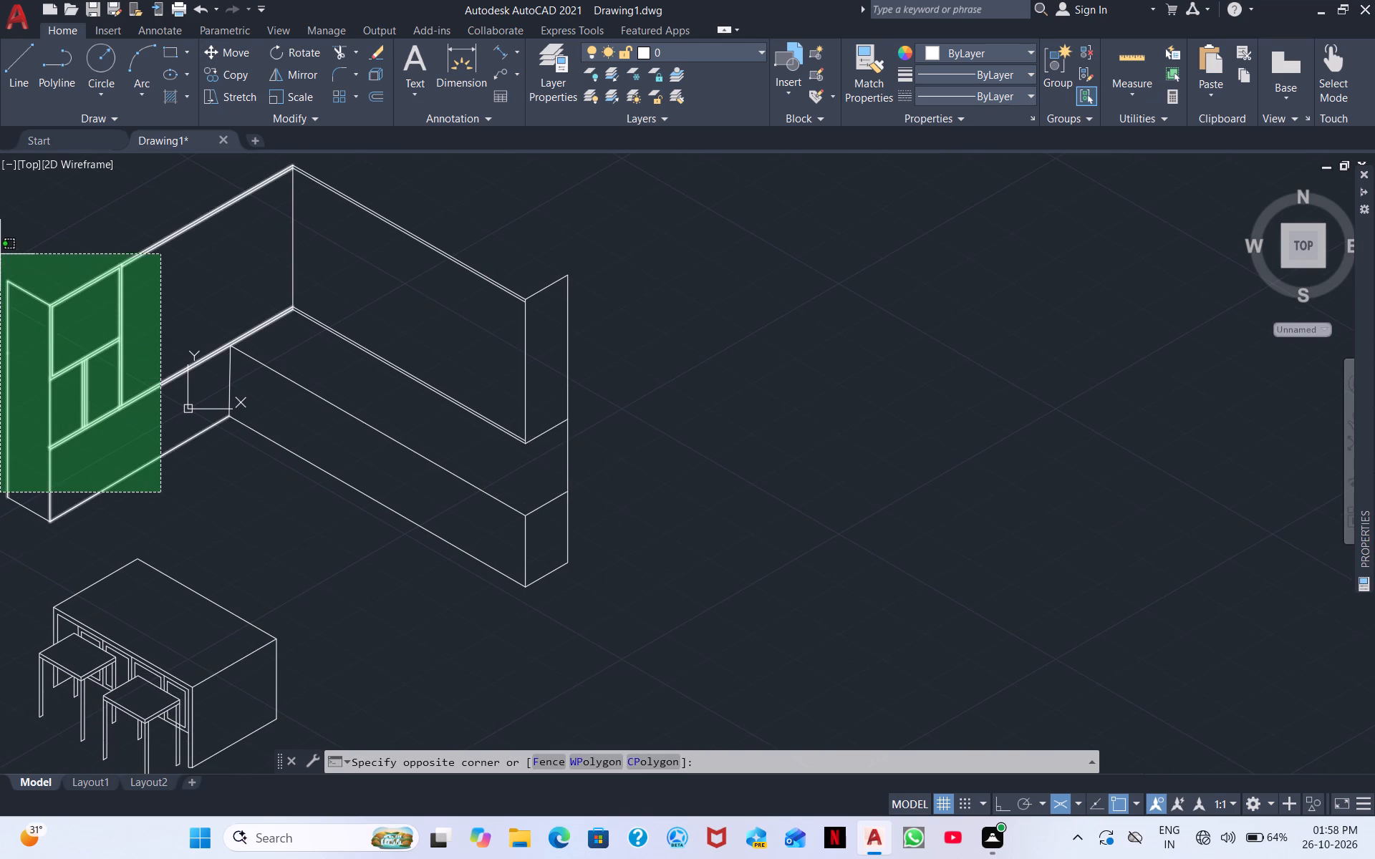
{"action": "left_click", "coordinate": [0, 250]}
{"action": "right_click", "coordinate": [254, 476]}
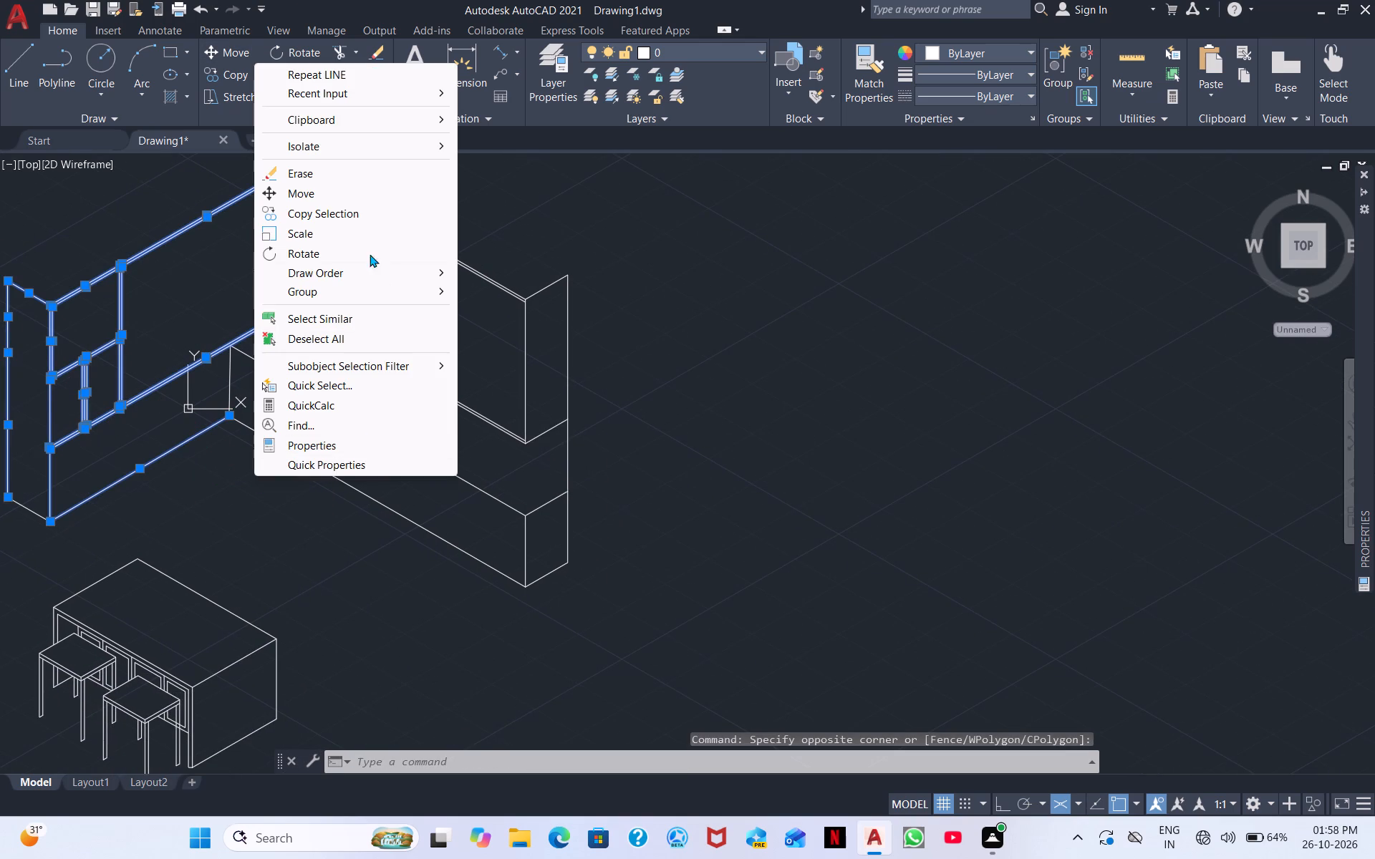
{"action": "left_click", "coordinate": [332, 175]}
Erase the long upper and lower front edges of the remaining base counter and its vertical inner-corner line.
{"action": "scroll", "coordinate": [168, 360], "scroll_direction": "down", "scroll_amount": 1}
{"action": "middle_click_drag", "start_coordinate": [203, 413], "coordinate": [224, 427]}
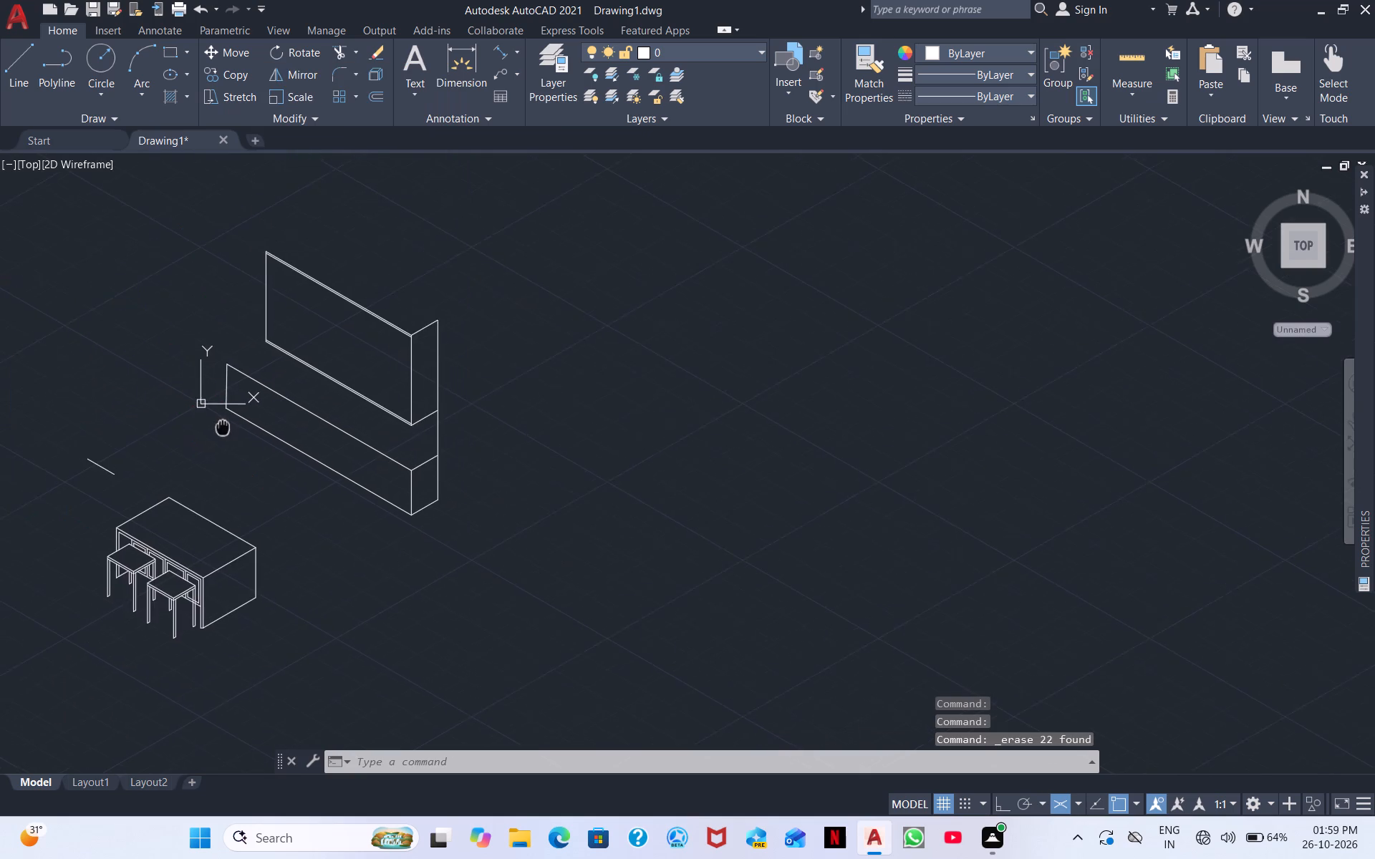
{"action": "middle_click_drag", "start_coordinate": [224, 427], "coordinate": [428, 405]}
{"action": "left_click_drag", "start_coordinate": [460, 432], "coordinate": [443, 351]}
{"action": "left_click", "coordinate": [426, 301]}
{"action": "right_click", "coordinate": [404, 442]}
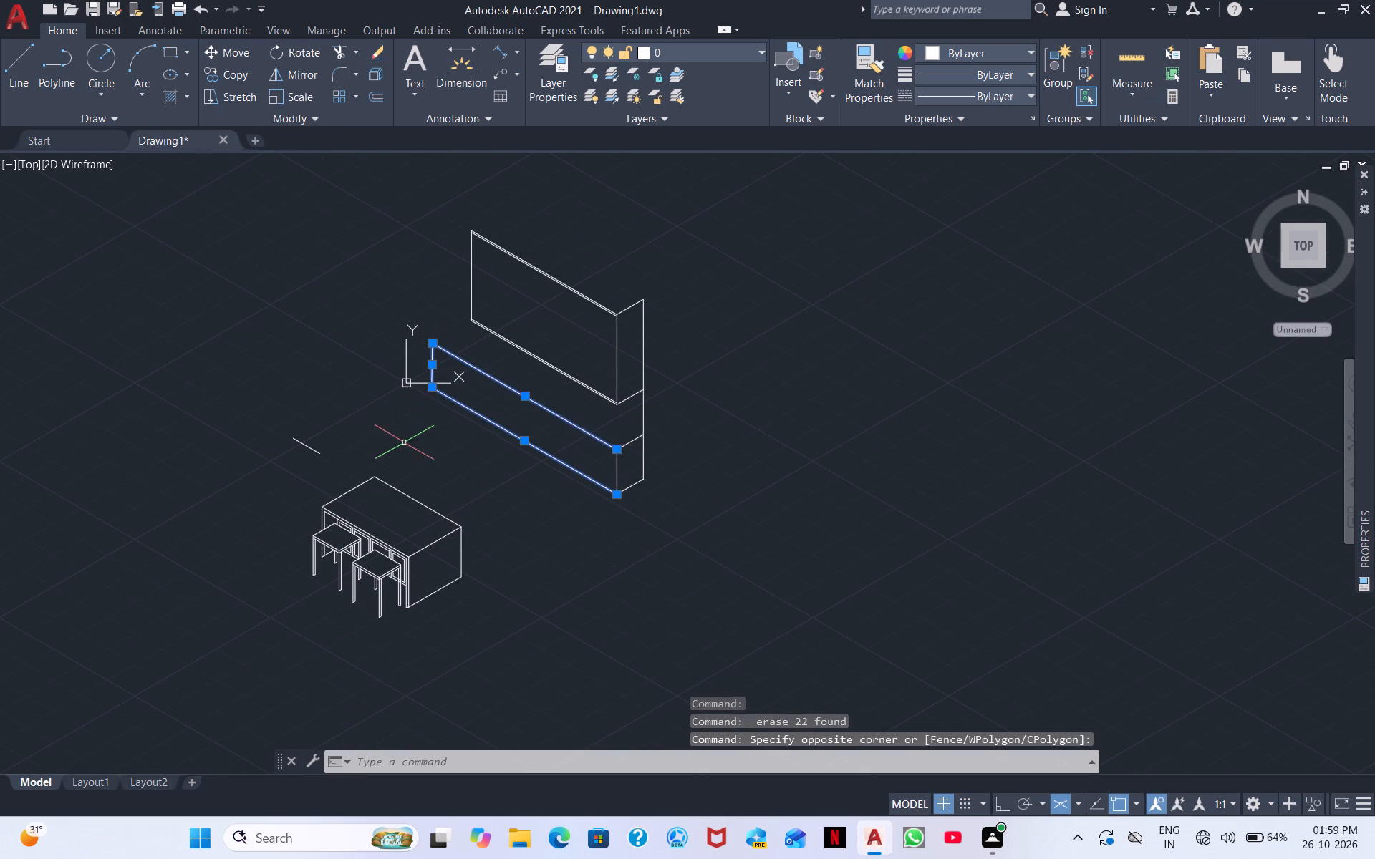
{"action": "left_click", "coordinate": [471, 133]}
With ortho on, draw a 90-unit line down from the wall cabinet's lower inner corner, continuing along the isometric axis to the base end panel's top corner.
{"action": "scroll", "coordinate": [460, 308], "scroll_direction": "up", "scroll_amount": 2}
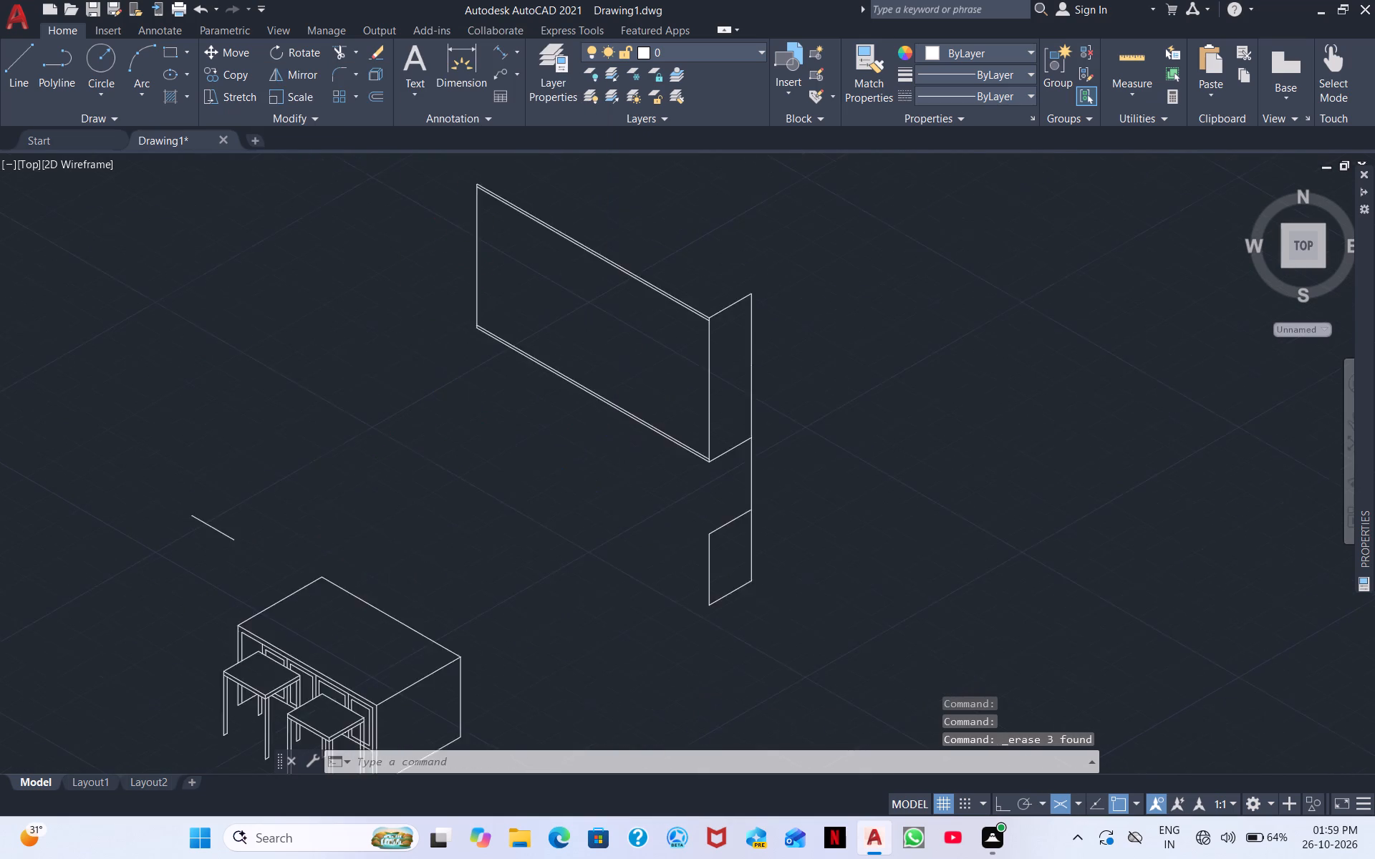
{"action": "left_click", "coordinate": [23, 61]}
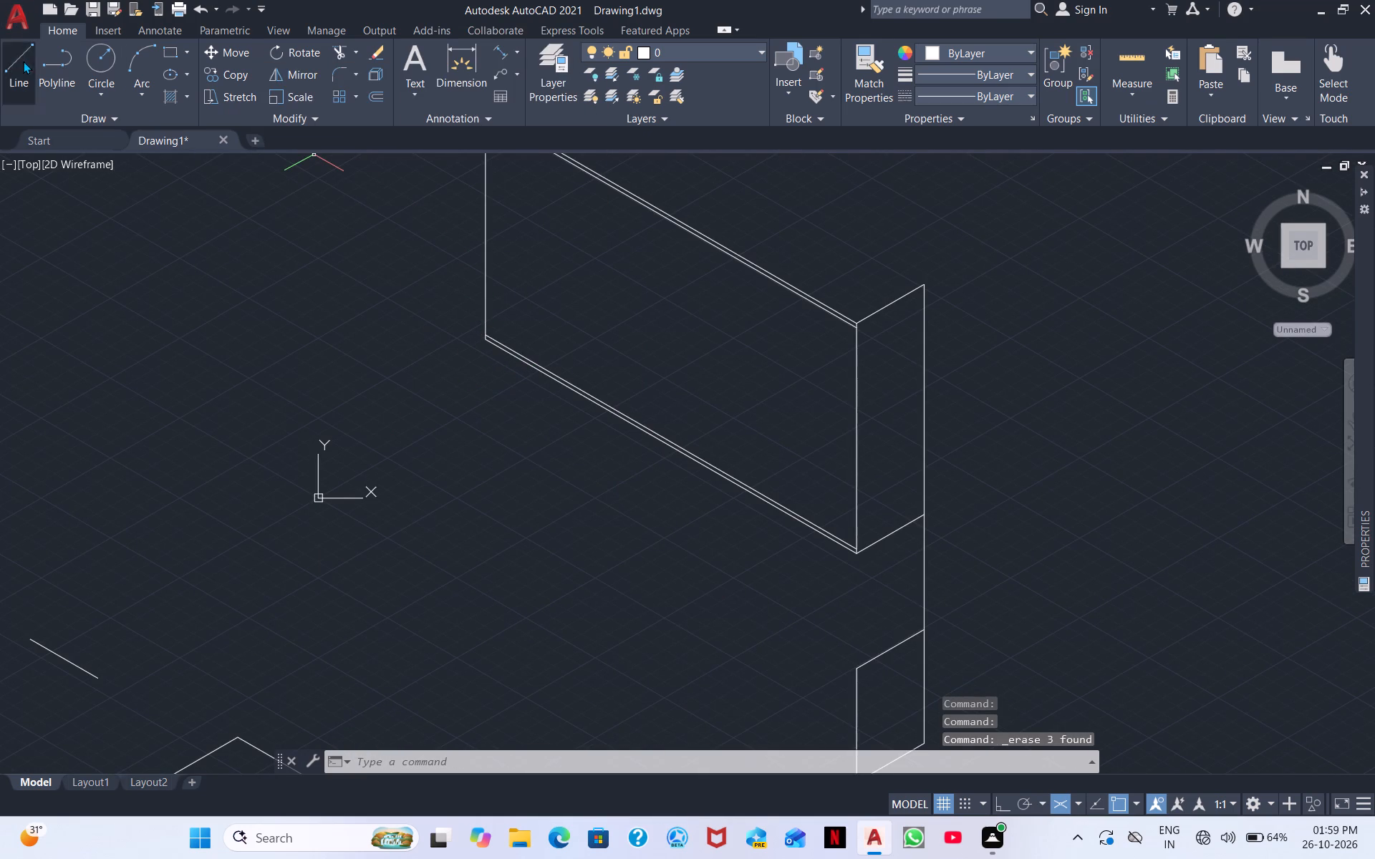
{"action": "scroll", "coordinate": [481, 346], "scroll_direction": "up", "scroll_amount": 4}
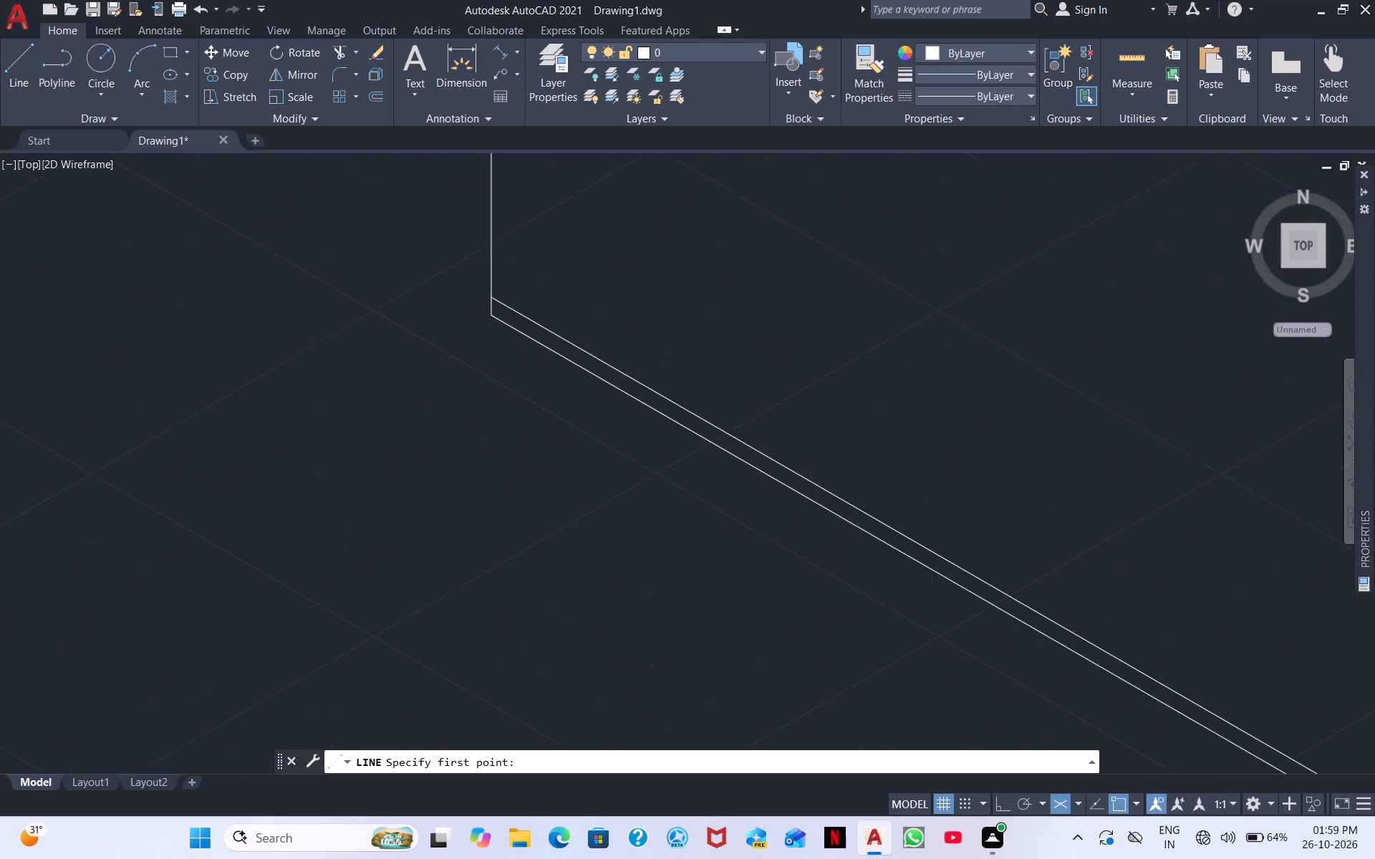
{"action": "left_click", "coordinate": [488, 295]}
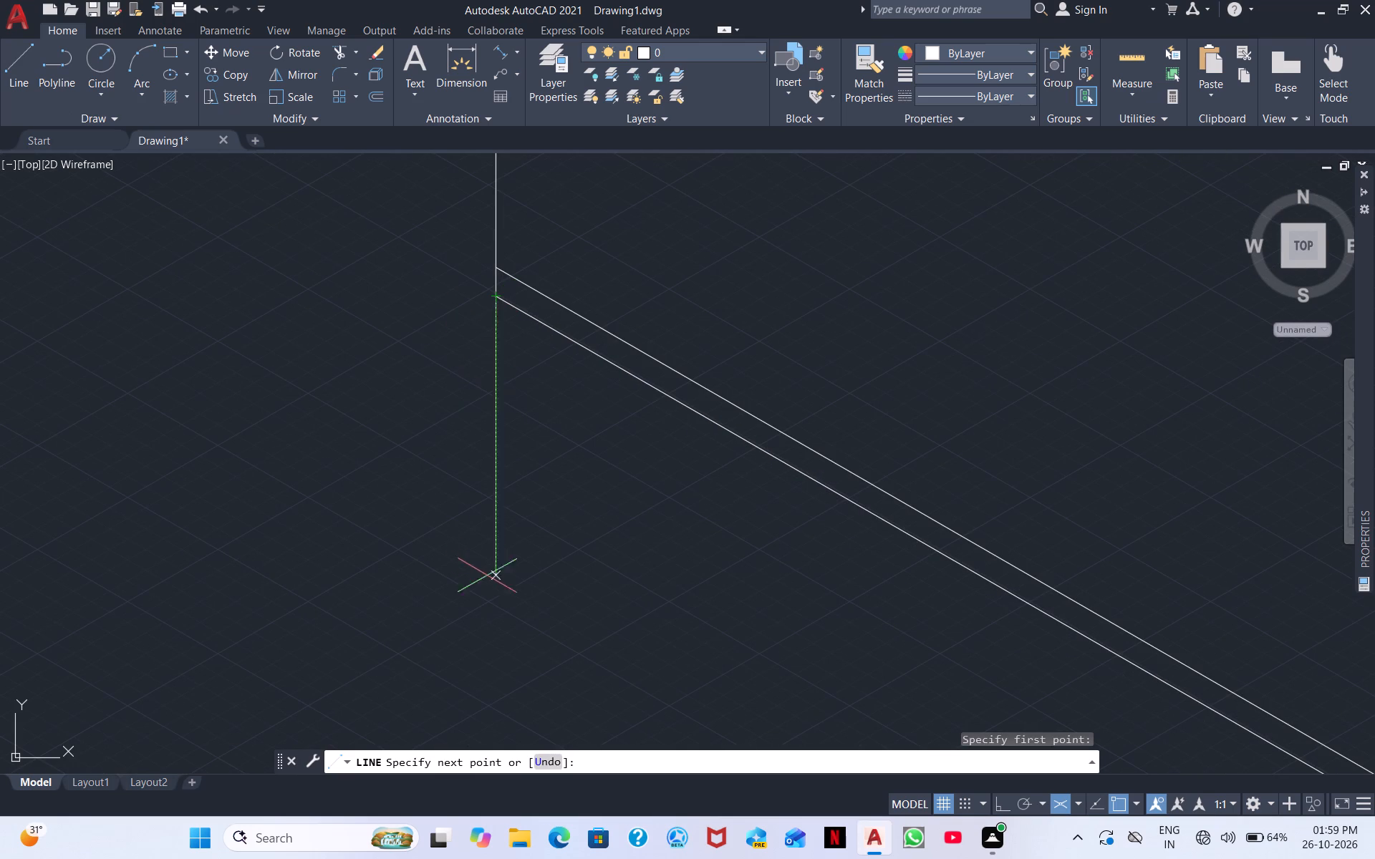
{"action": "left_click", "coordinate": [1007, 805]}
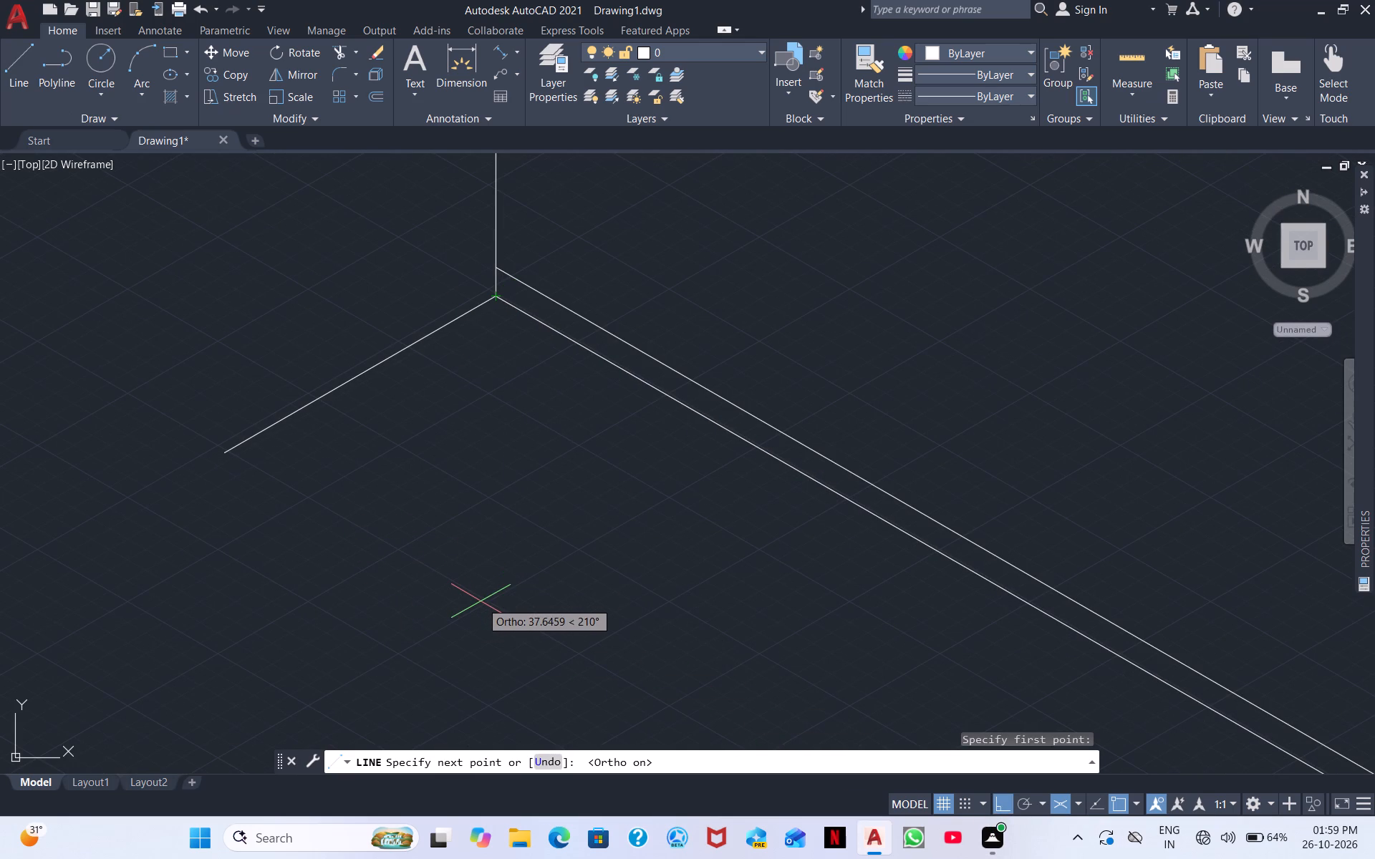
{"action": "key", "text": "F5"}
{"action": "scroll", "coordinate": [557, 606], "scroll_direction": "down", "scroll_amount": 1}
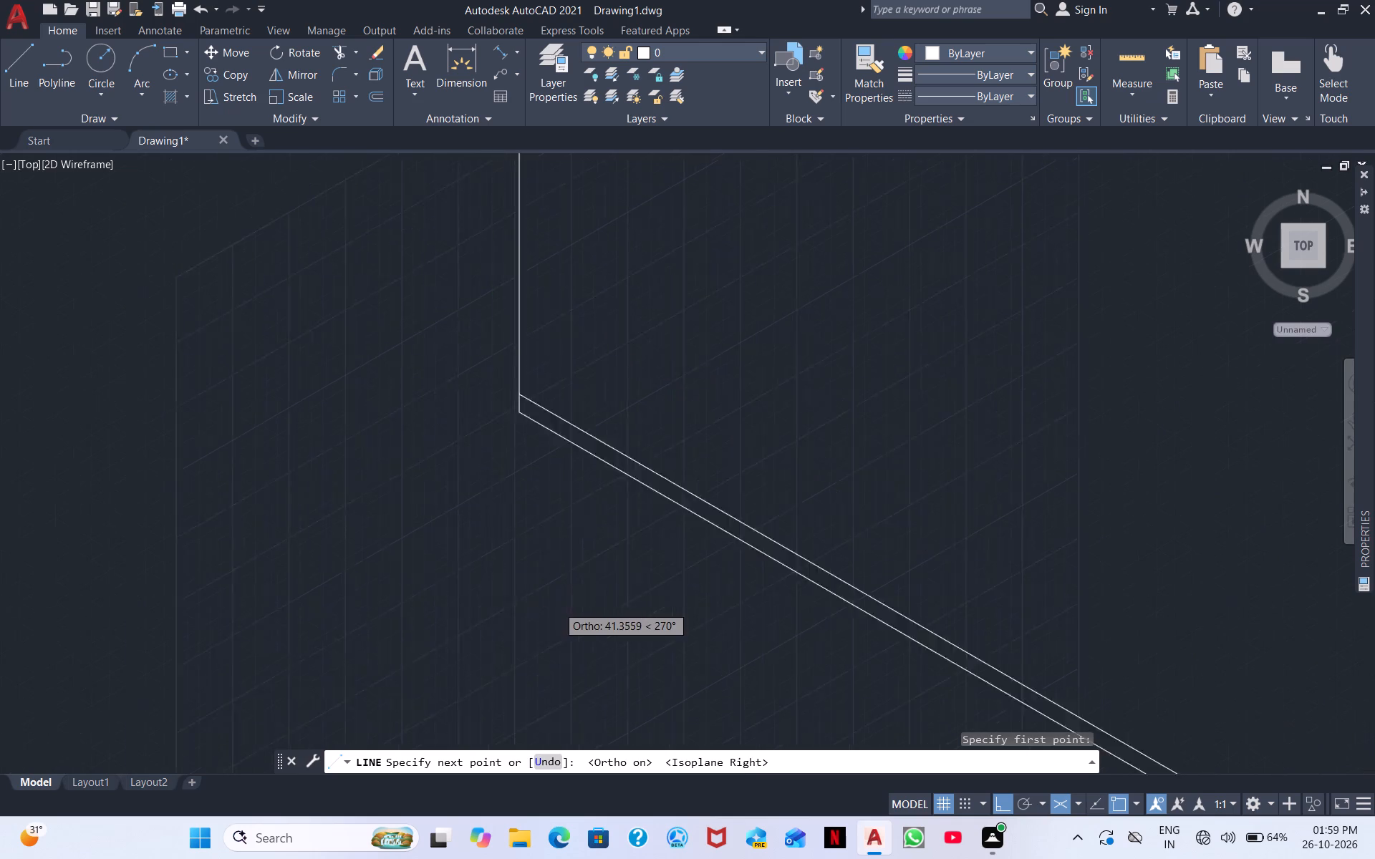
{"action": "scroll", "coordinate": [557, 606], "scroll_direction": "down", "scroll_amount": 2}
{"action": "middle_click_drag", "start_coordinate": [602, 636], "coordinate": [435, 322]}
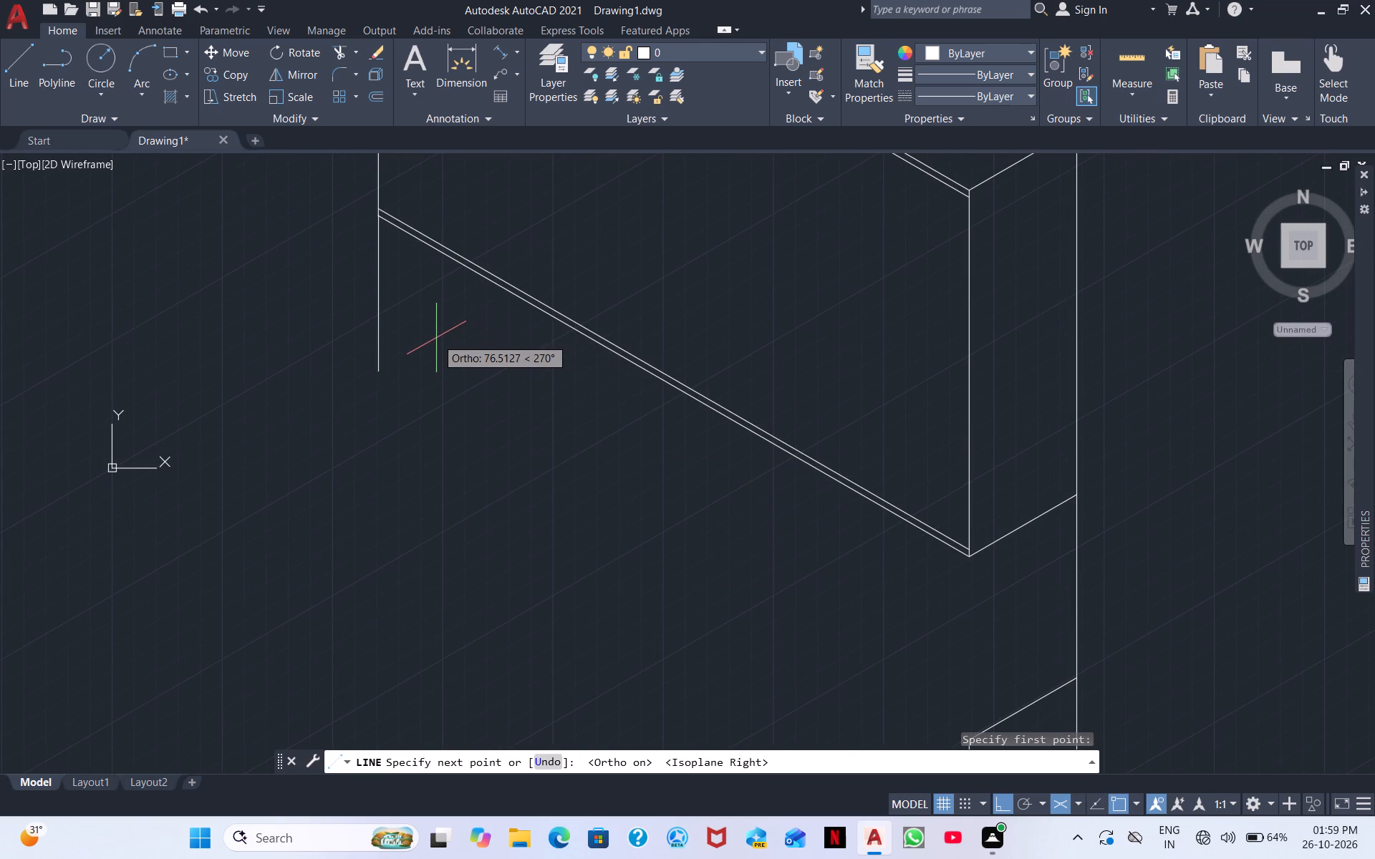
{"action": "type", "text": "90"}
{"action": "key", "text": "Return"}
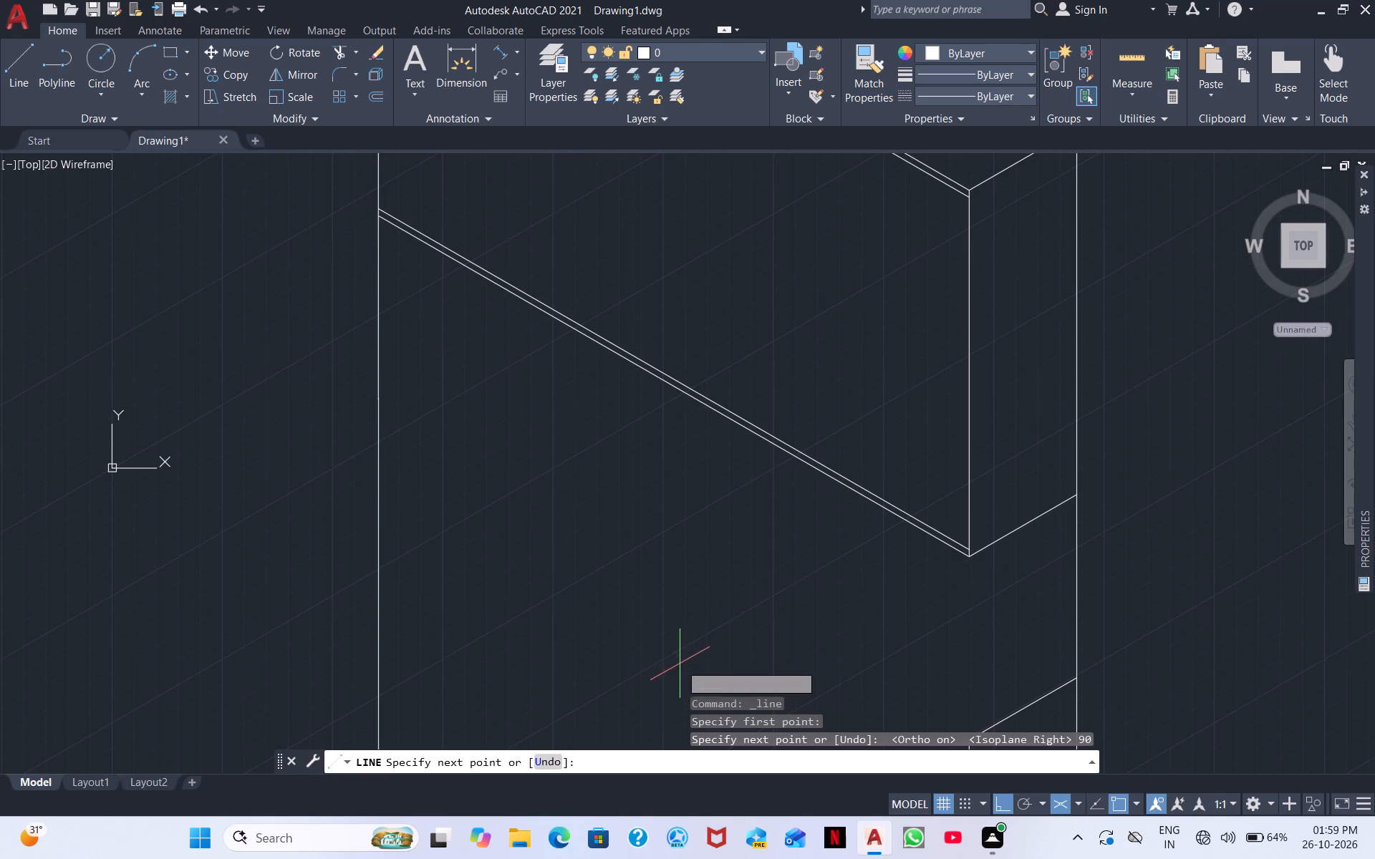
{"action": "key", "text": "F5"}
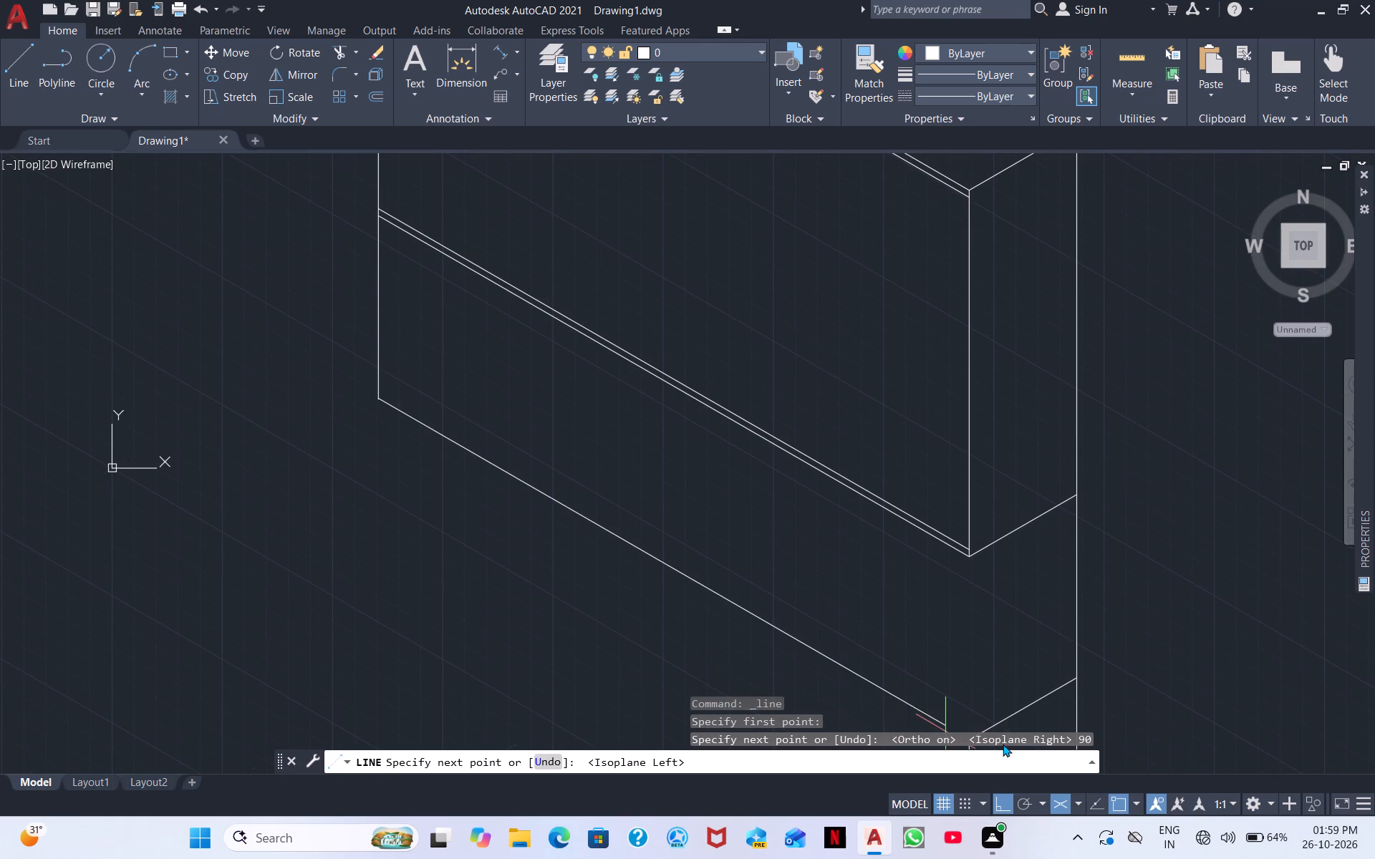
{"action": "middle_click_drag", "start_coordinate": [1005, 717], "coordinate": [862, 502]}
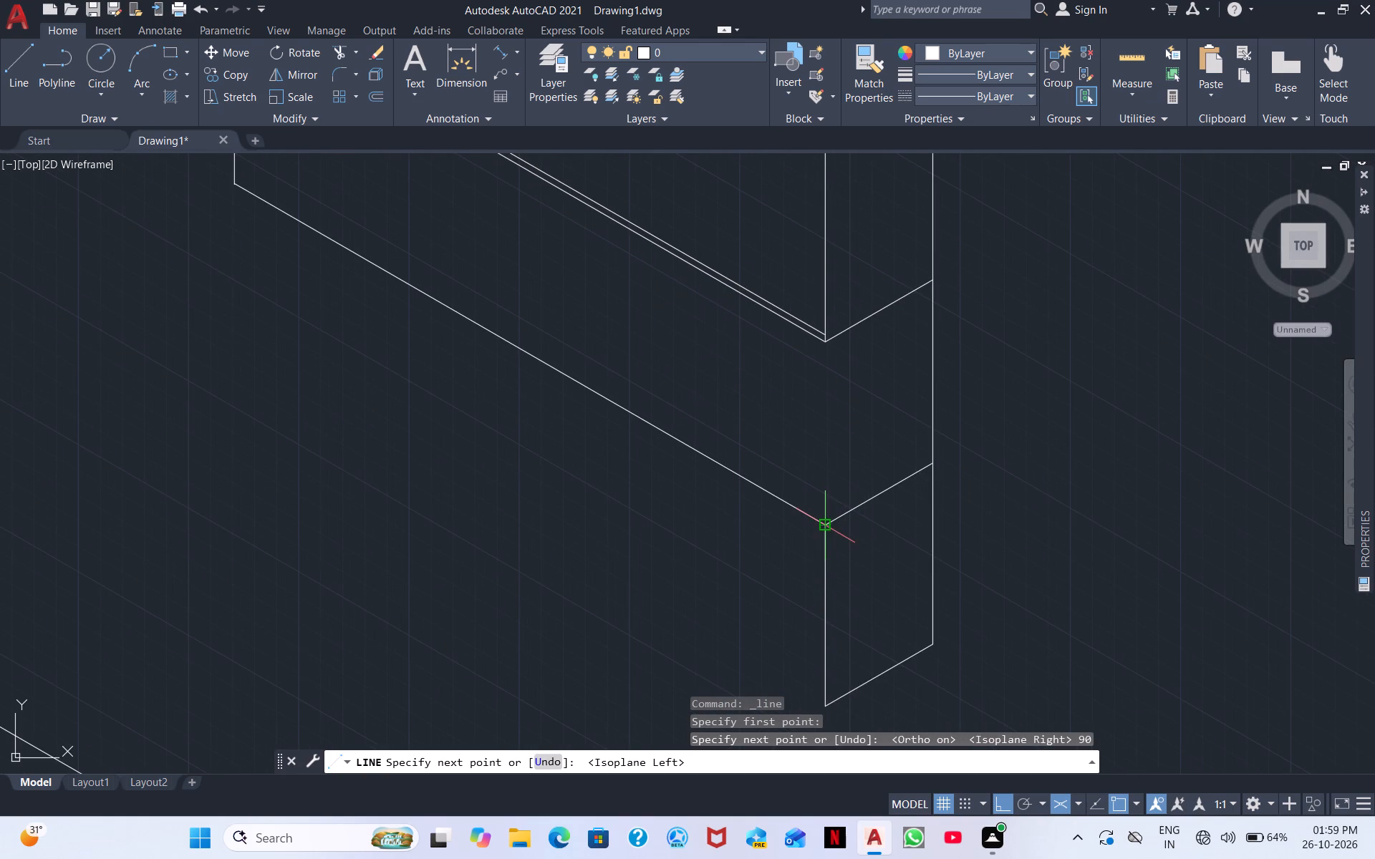
{"action": "left_click", "coordinate": [829, 528]}
{"action": "key", "text": "Escape"}
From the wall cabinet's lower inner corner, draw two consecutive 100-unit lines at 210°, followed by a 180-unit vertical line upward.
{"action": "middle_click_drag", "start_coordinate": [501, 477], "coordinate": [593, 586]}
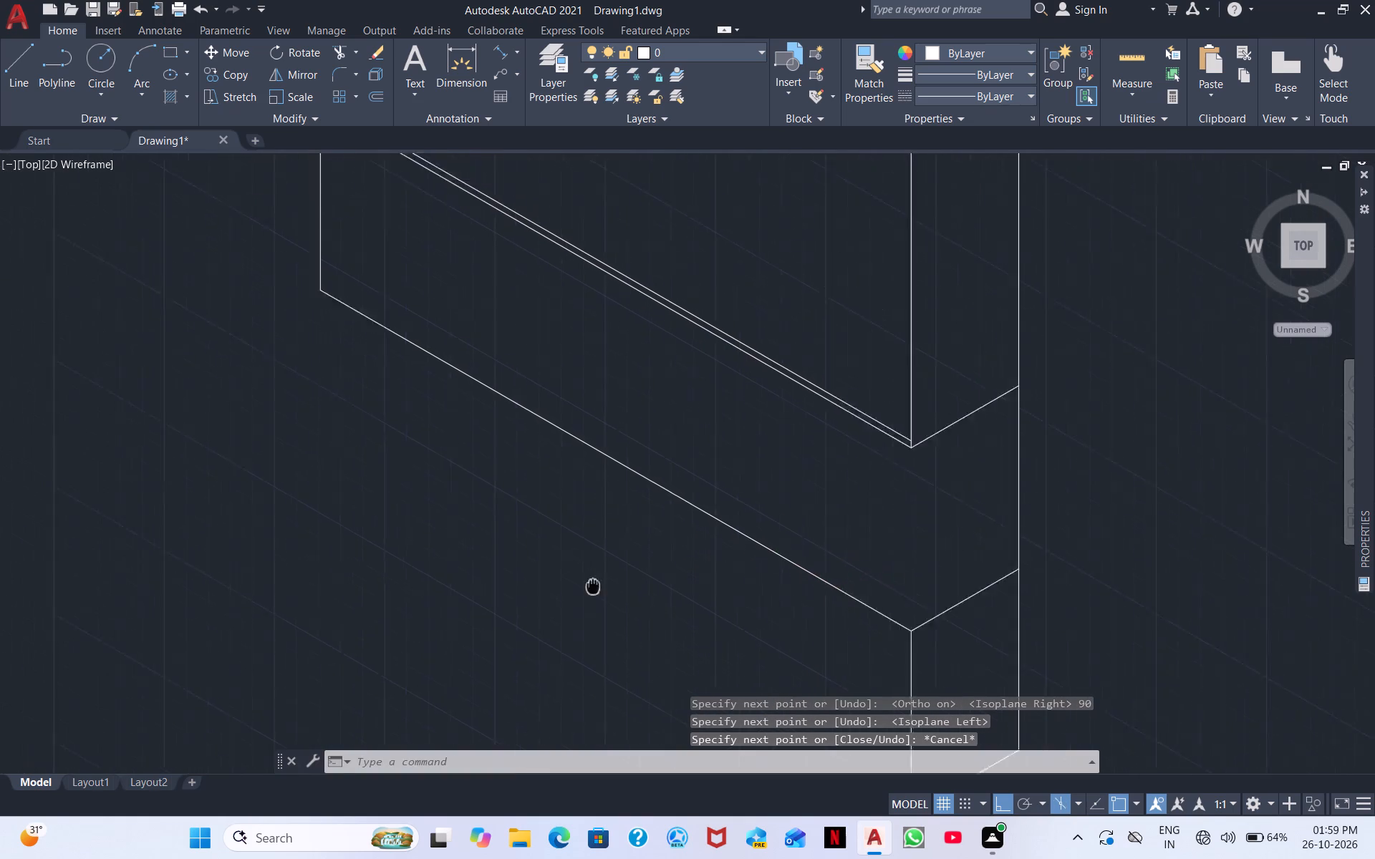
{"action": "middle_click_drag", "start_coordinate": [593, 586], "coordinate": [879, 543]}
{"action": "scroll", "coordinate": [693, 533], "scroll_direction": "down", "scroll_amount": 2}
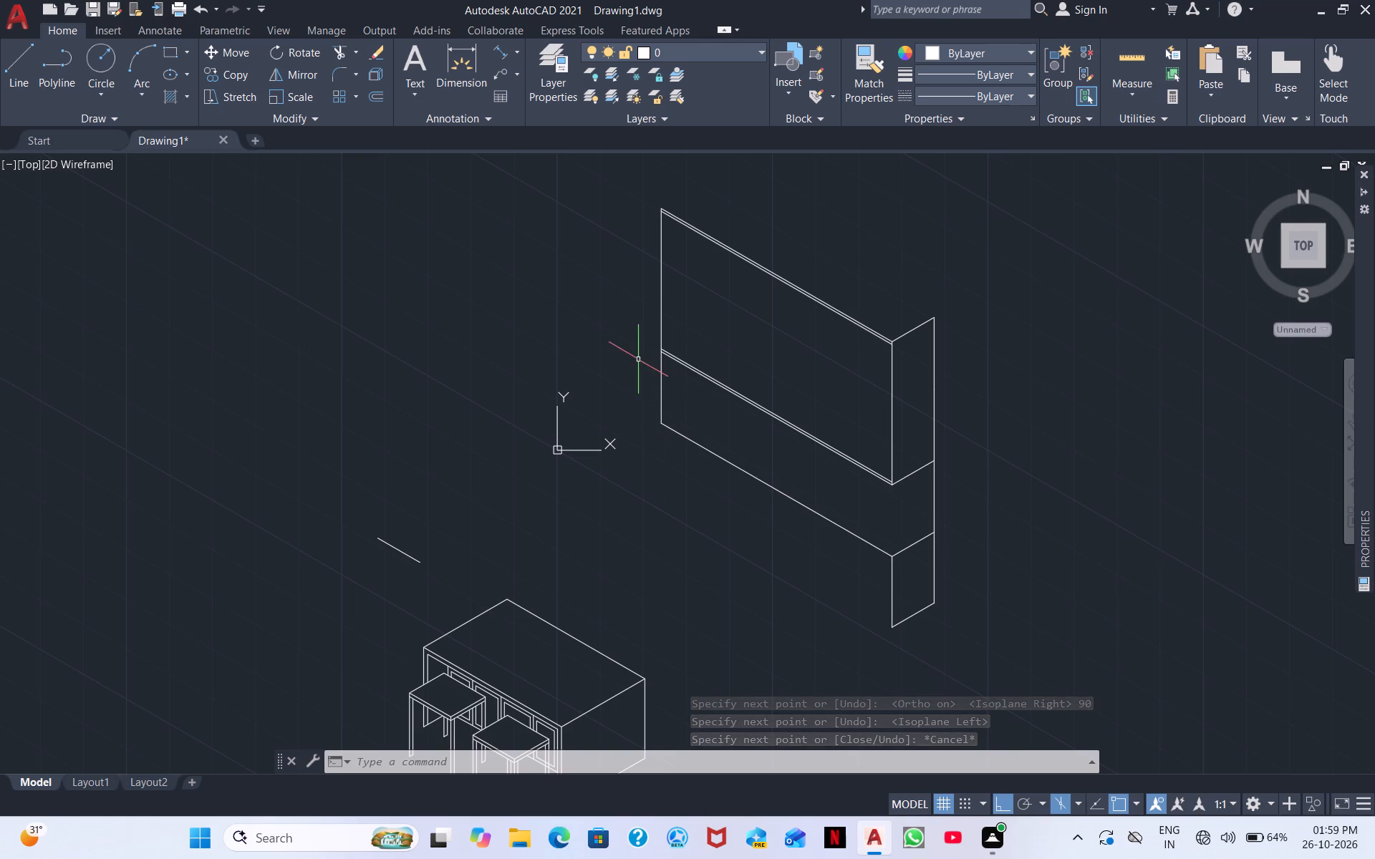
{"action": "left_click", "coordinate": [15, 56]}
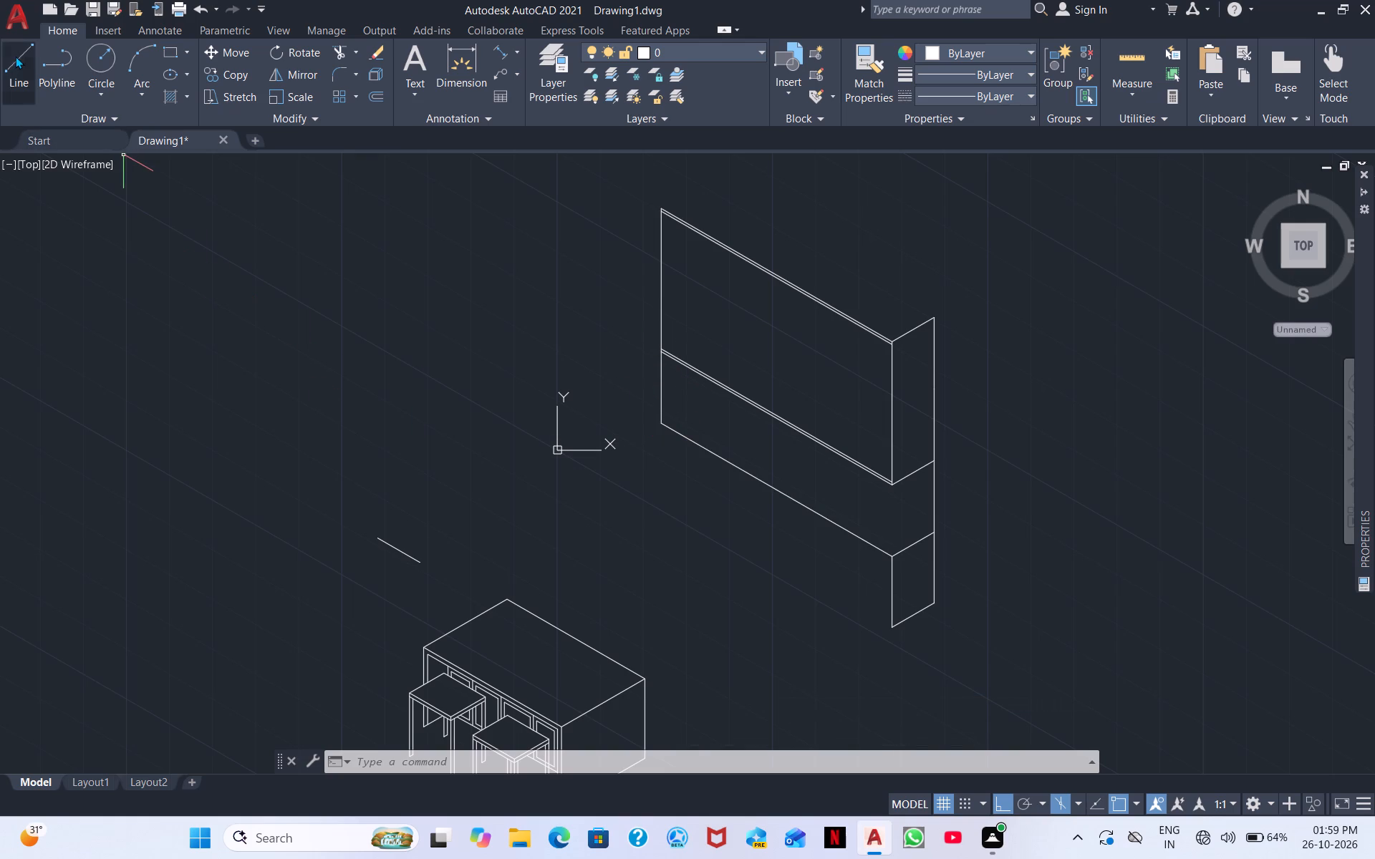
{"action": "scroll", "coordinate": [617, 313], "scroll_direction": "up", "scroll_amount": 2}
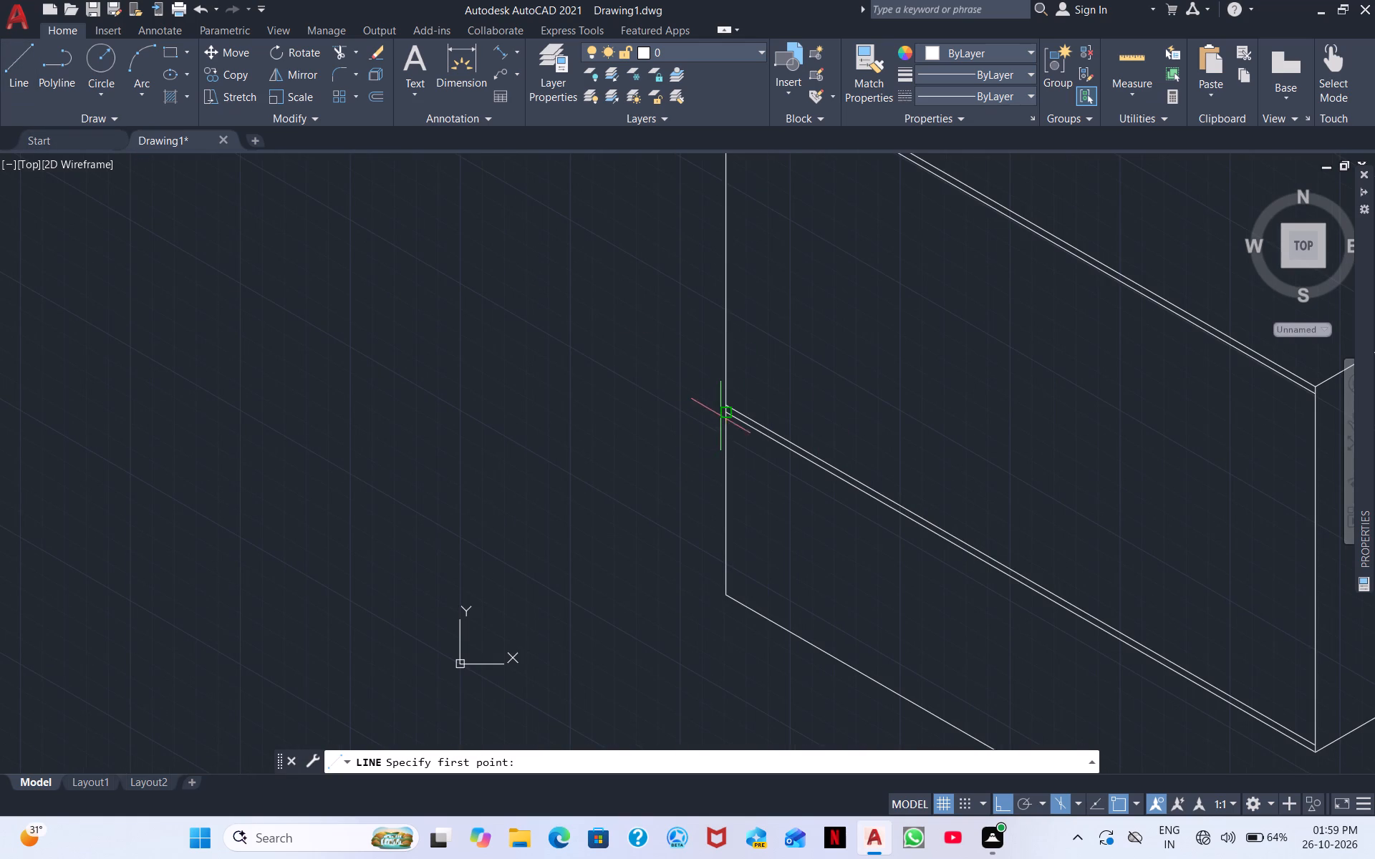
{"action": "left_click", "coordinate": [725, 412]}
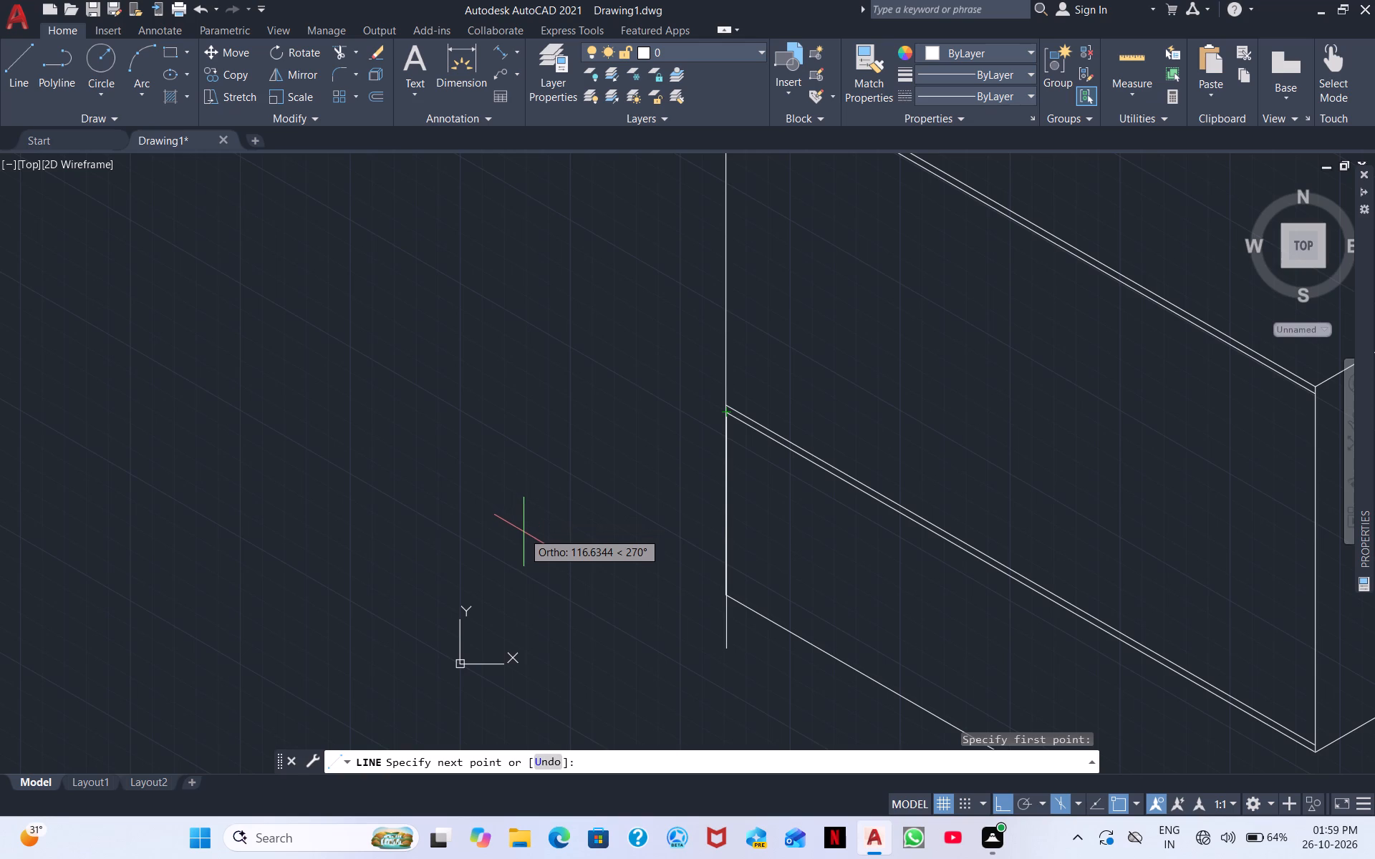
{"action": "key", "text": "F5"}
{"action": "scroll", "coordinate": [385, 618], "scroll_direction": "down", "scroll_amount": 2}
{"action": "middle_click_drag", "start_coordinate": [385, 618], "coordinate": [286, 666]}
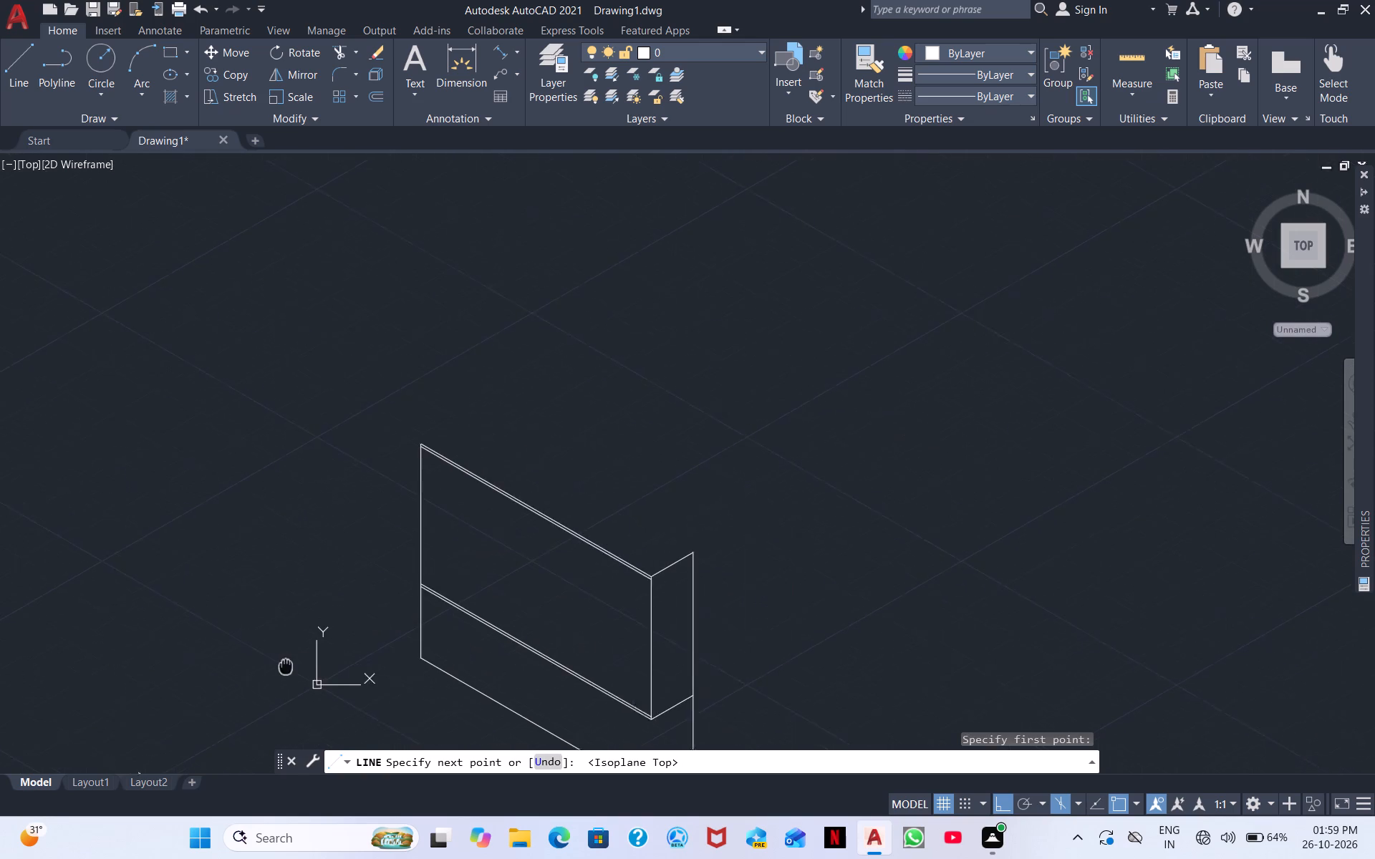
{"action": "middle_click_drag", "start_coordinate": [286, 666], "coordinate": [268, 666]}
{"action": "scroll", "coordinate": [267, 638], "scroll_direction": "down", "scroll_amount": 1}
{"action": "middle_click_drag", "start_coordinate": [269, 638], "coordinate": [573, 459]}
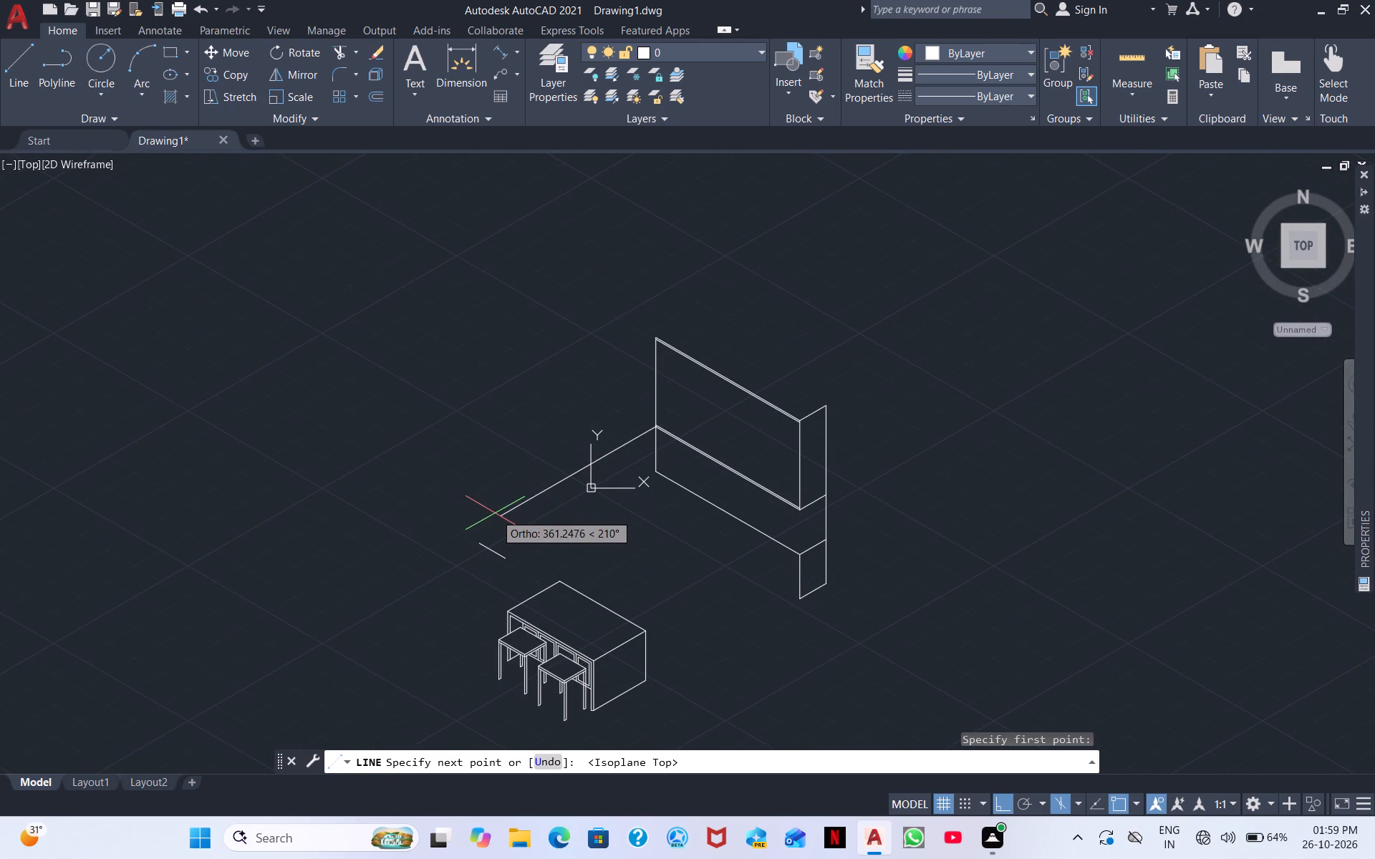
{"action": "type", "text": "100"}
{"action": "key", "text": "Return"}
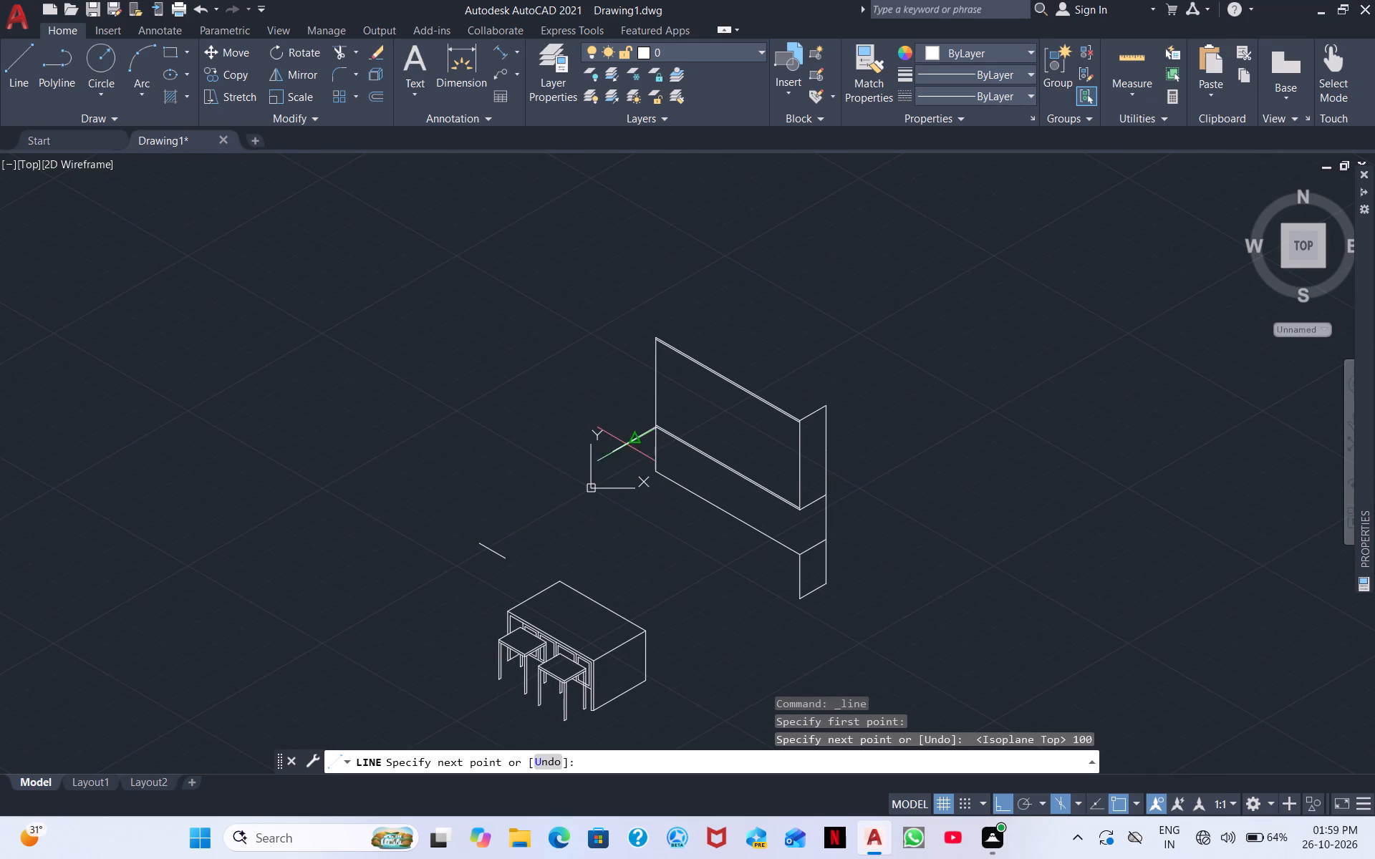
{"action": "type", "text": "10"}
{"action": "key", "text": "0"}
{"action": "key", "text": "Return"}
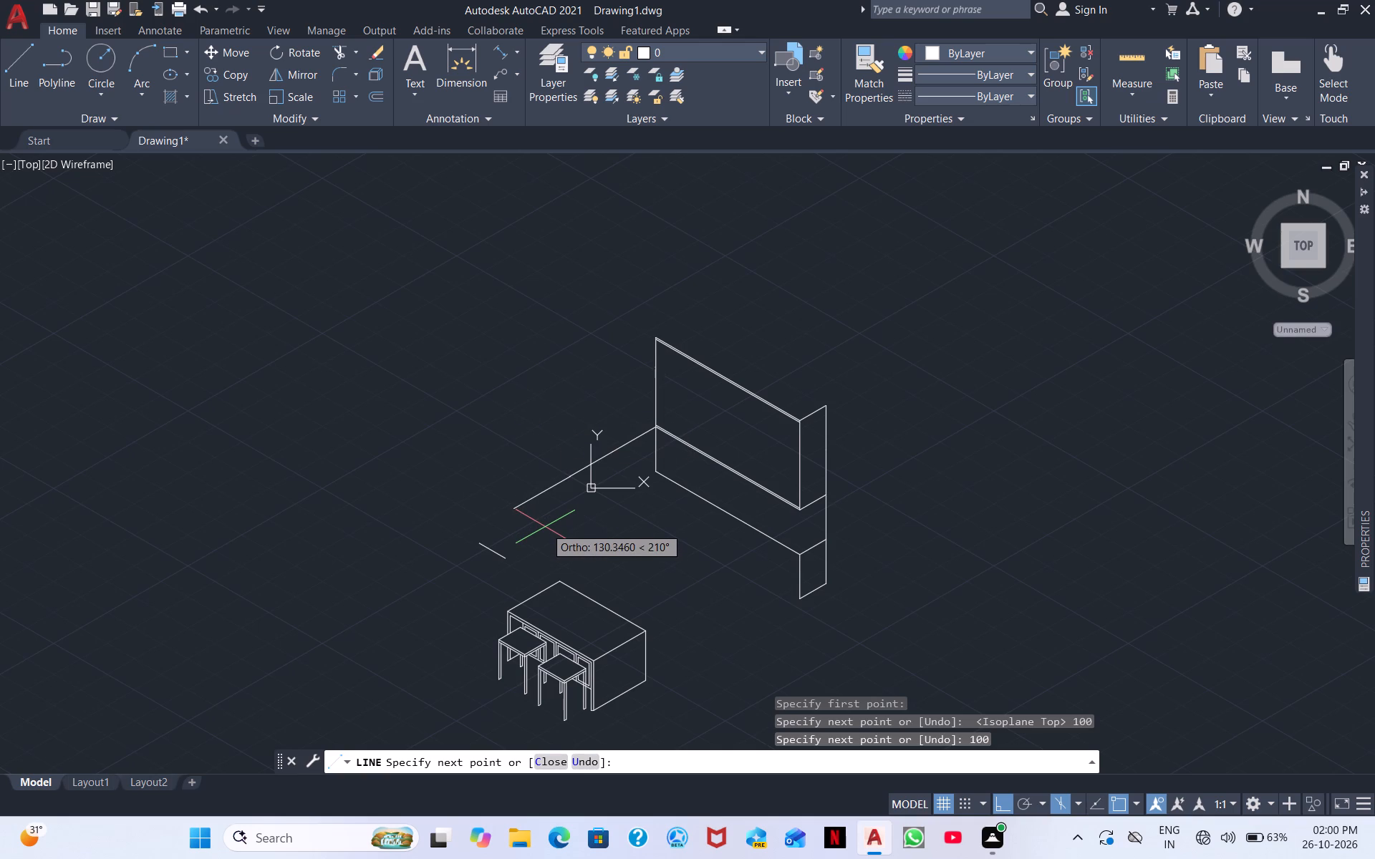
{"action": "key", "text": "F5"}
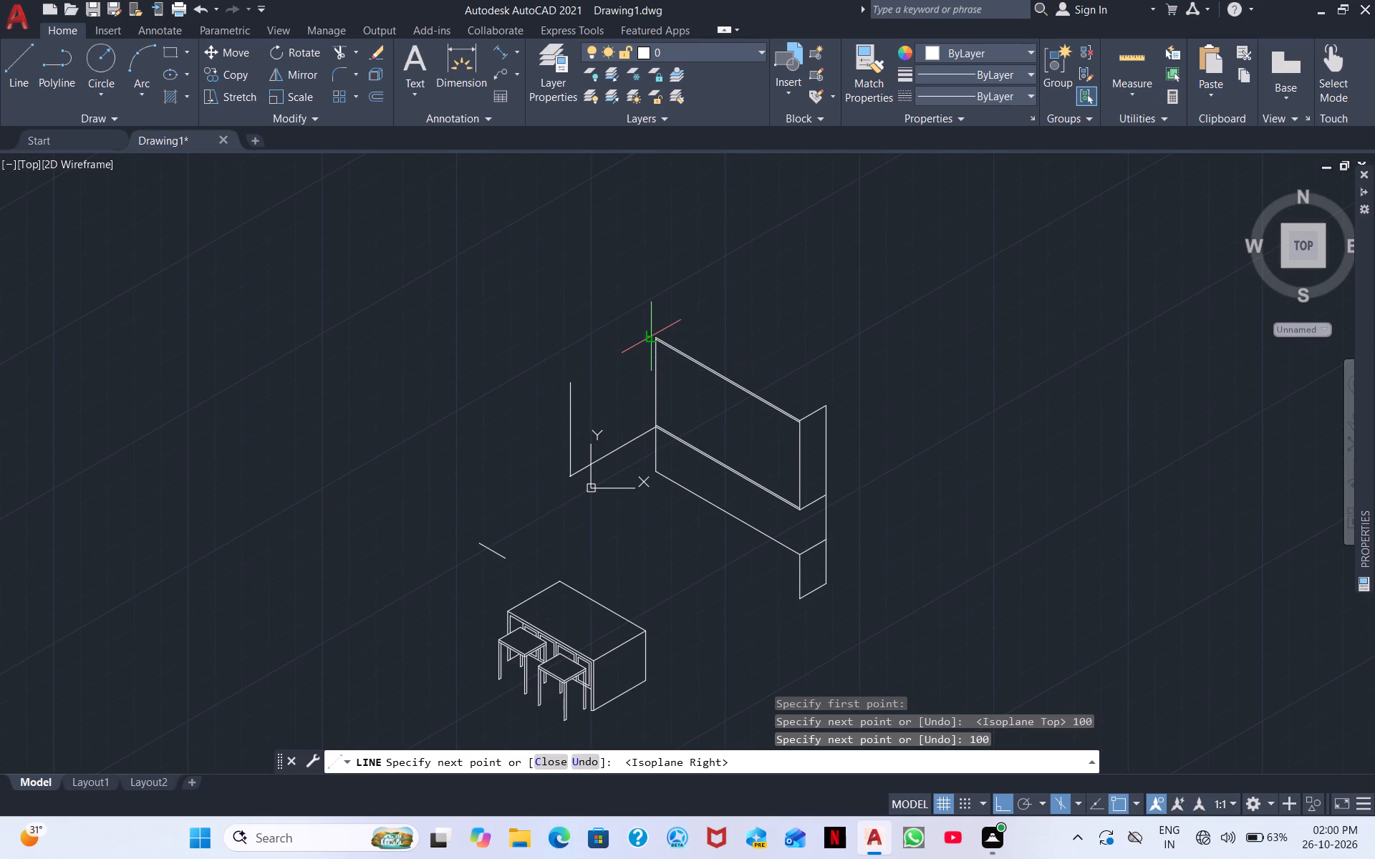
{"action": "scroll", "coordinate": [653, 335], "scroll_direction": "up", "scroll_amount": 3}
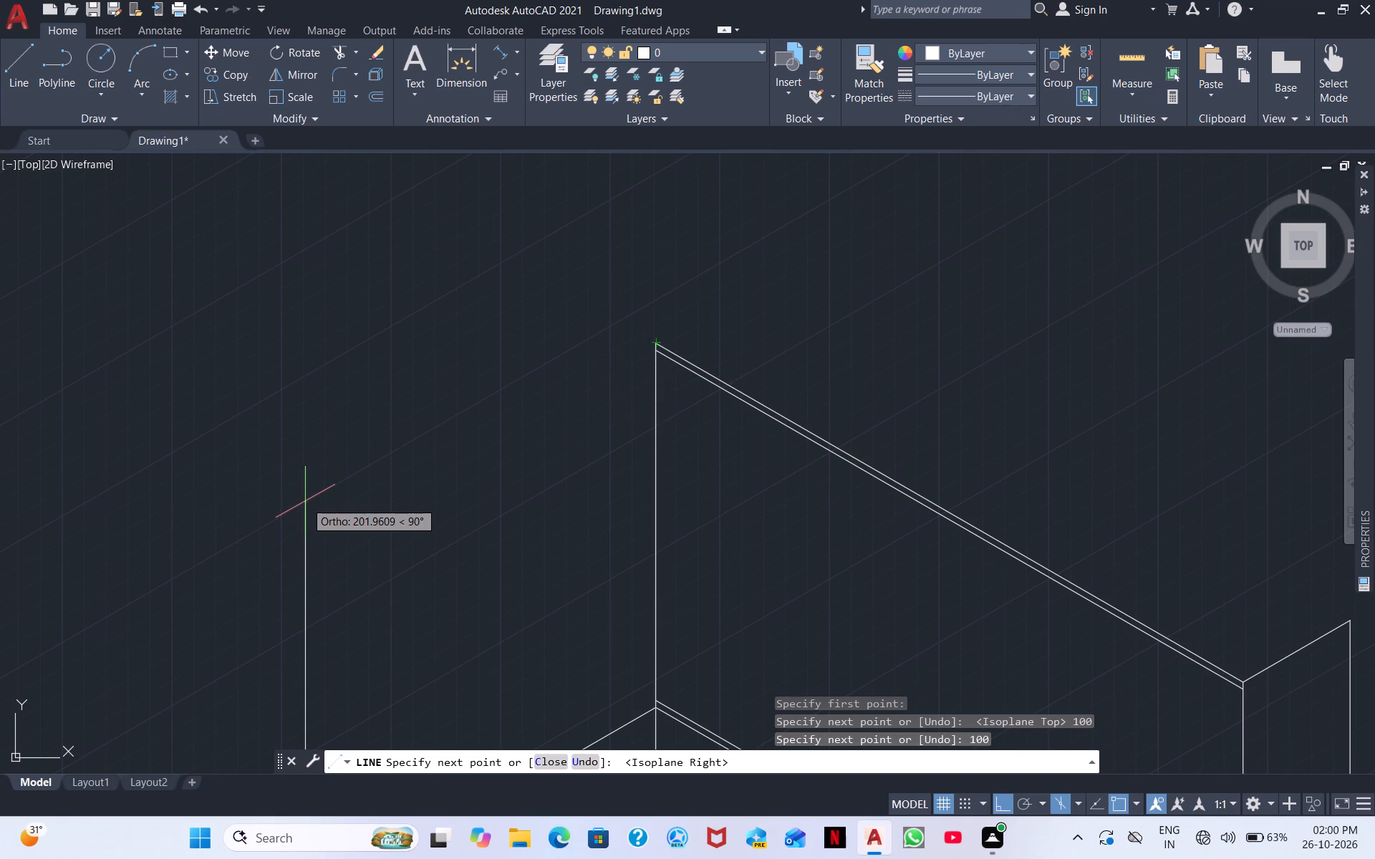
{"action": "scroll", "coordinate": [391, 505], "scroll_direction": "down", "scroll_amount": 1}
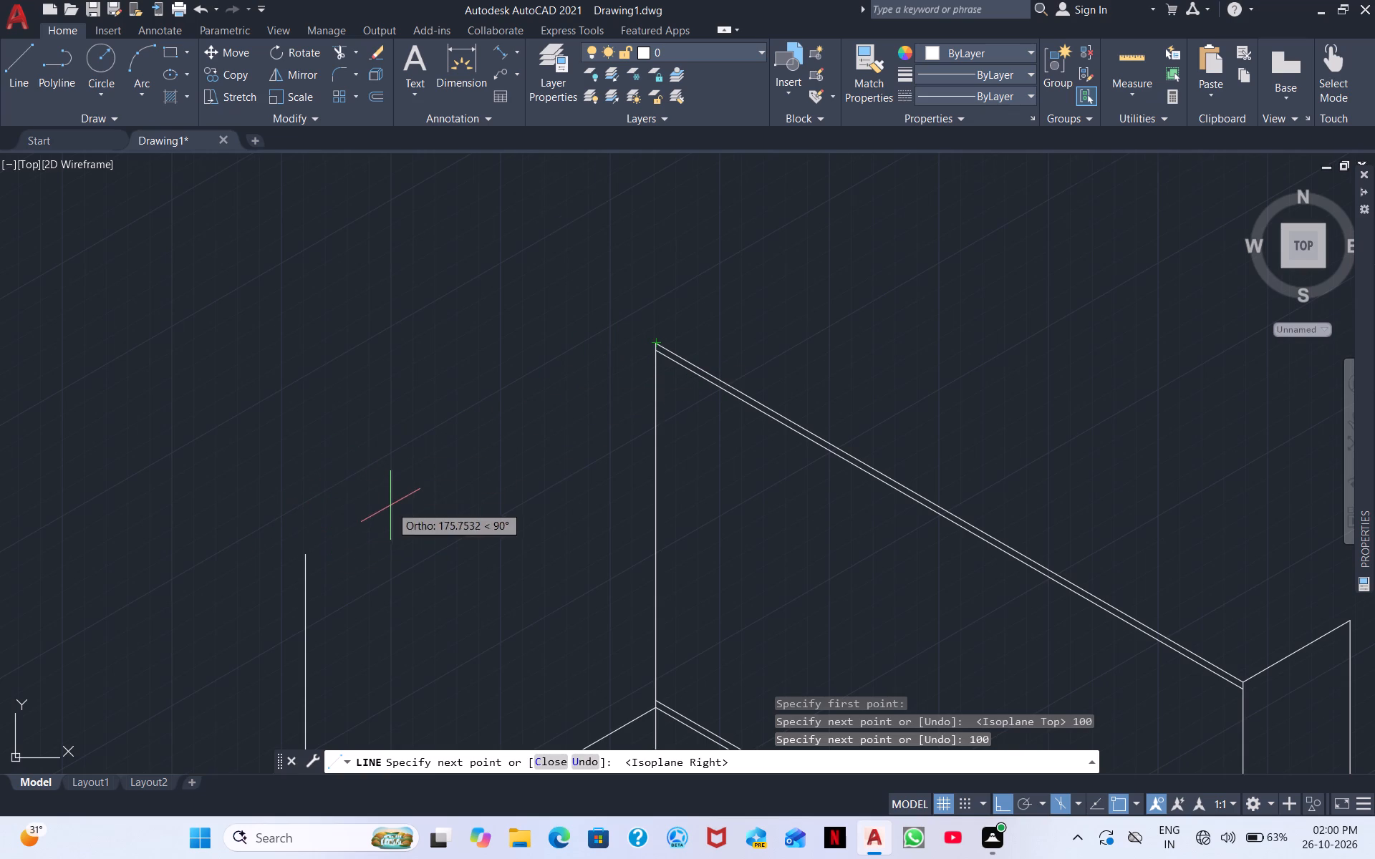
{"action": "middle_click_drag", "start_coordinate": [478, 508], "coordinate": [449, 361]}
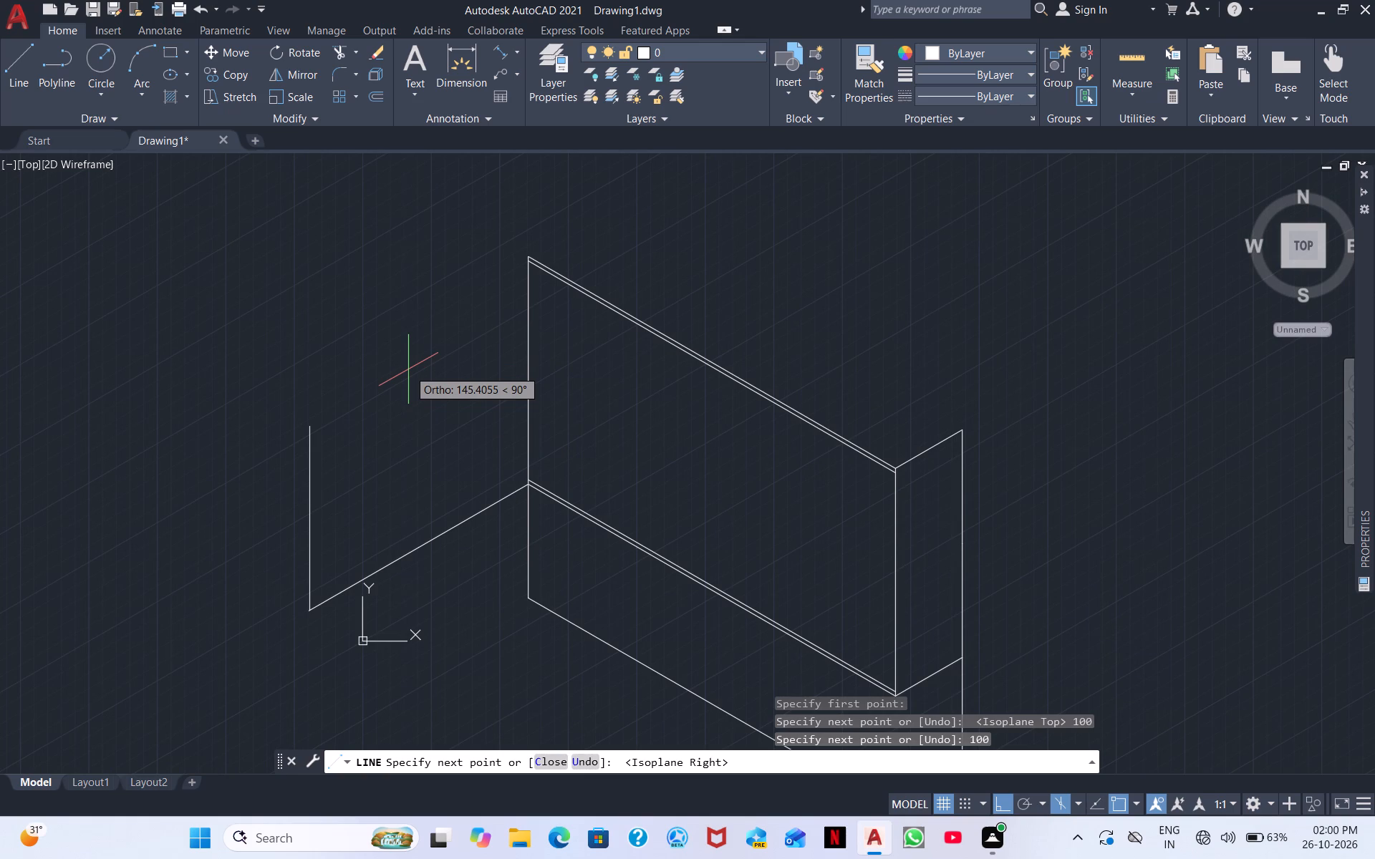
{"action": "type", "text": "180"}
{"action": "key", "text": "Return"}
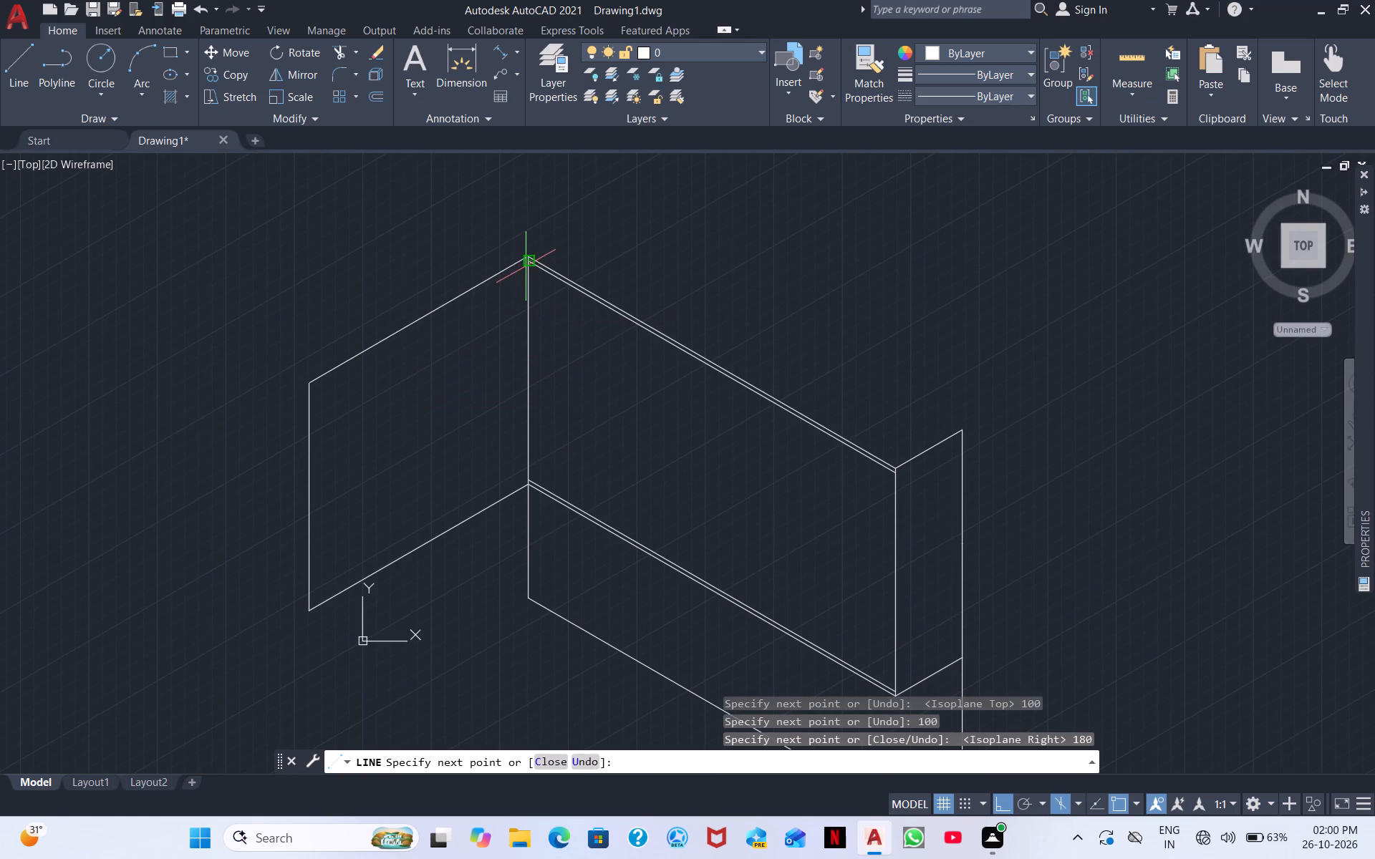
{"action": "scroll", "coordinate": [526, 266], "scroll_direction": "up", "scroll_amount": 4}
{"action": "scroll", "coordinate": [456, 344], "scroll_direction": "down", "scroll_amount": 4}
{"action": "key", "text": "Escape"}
Erase the two 100-unit lines, the 180-unit vertical line and the stray short line near the island.
{"action": "middle_click_drag", "start_coordinate": [268, 500], "coordinate": [305, 324]}
{"action": "left_click_drag", "start_coordinate": [401, 485], "coordinate": [400, 479]}
{"action": "left_click", "coordinate": [187, 361]}
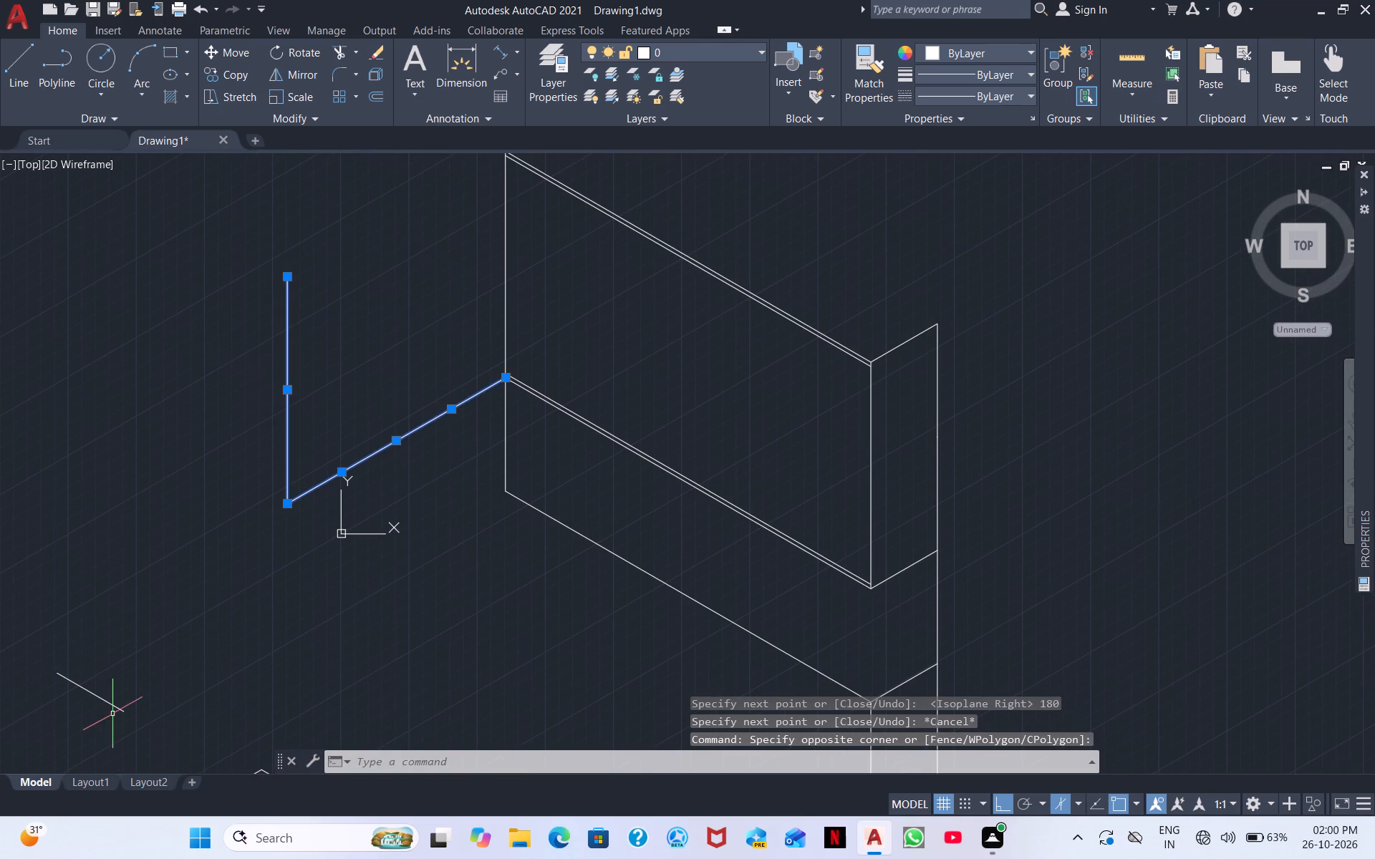
{"action": "left_click_drag", "start_coordinate": [117, 714], "coordinate": [105, 690]}
{"action": "left_click", "coordinate": [30, 626]}
{"action": "right_click", "coordinate": [99, 556]}
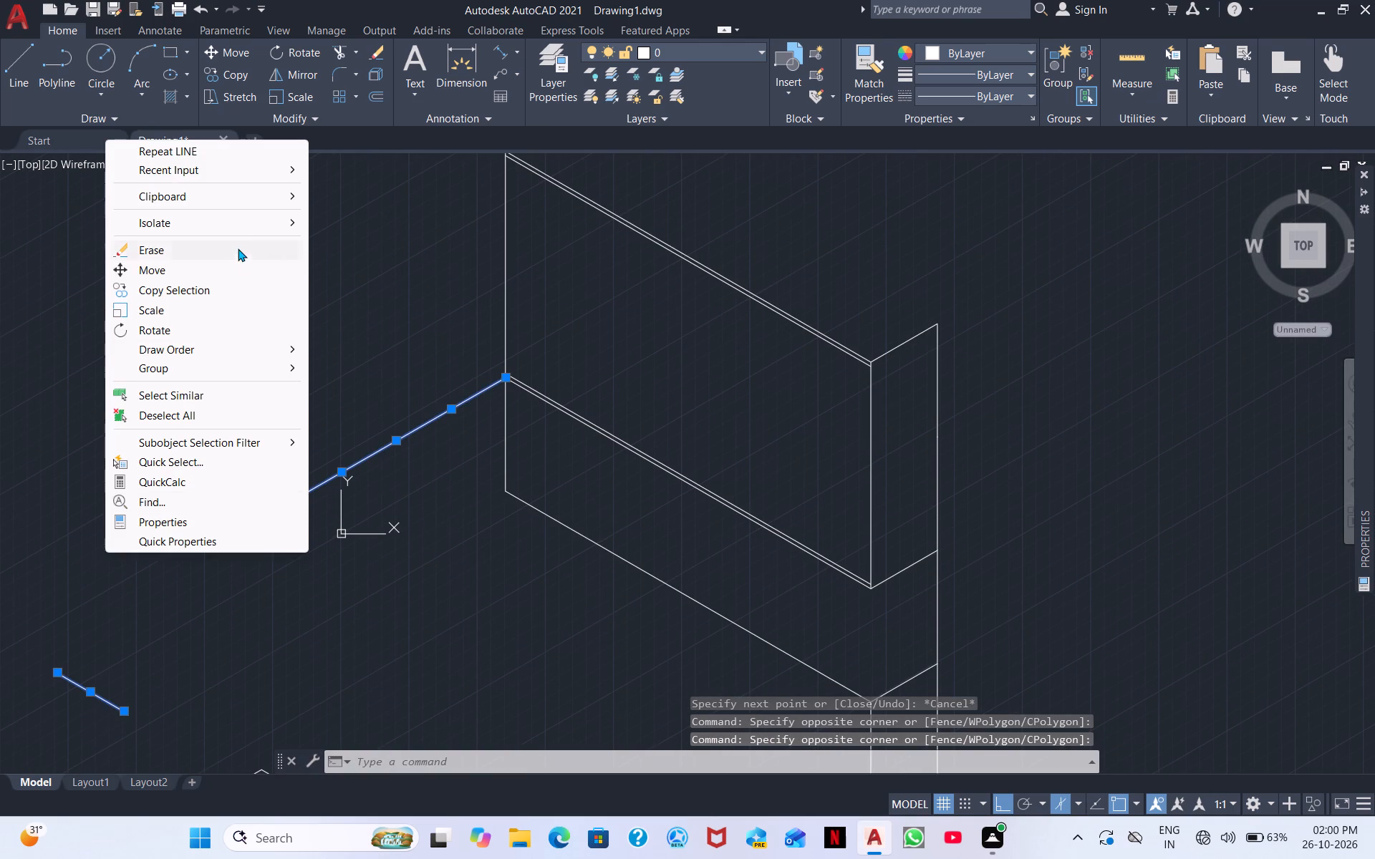
{"action": "left_click", "coordinate": [201, 245]}
Draw a 250-unit line at 210° from the wall cabinet's lower inner corner, ending with a 10-unit vertical line upward.
{"action": "right_click", "coordinate": [305, 415]}
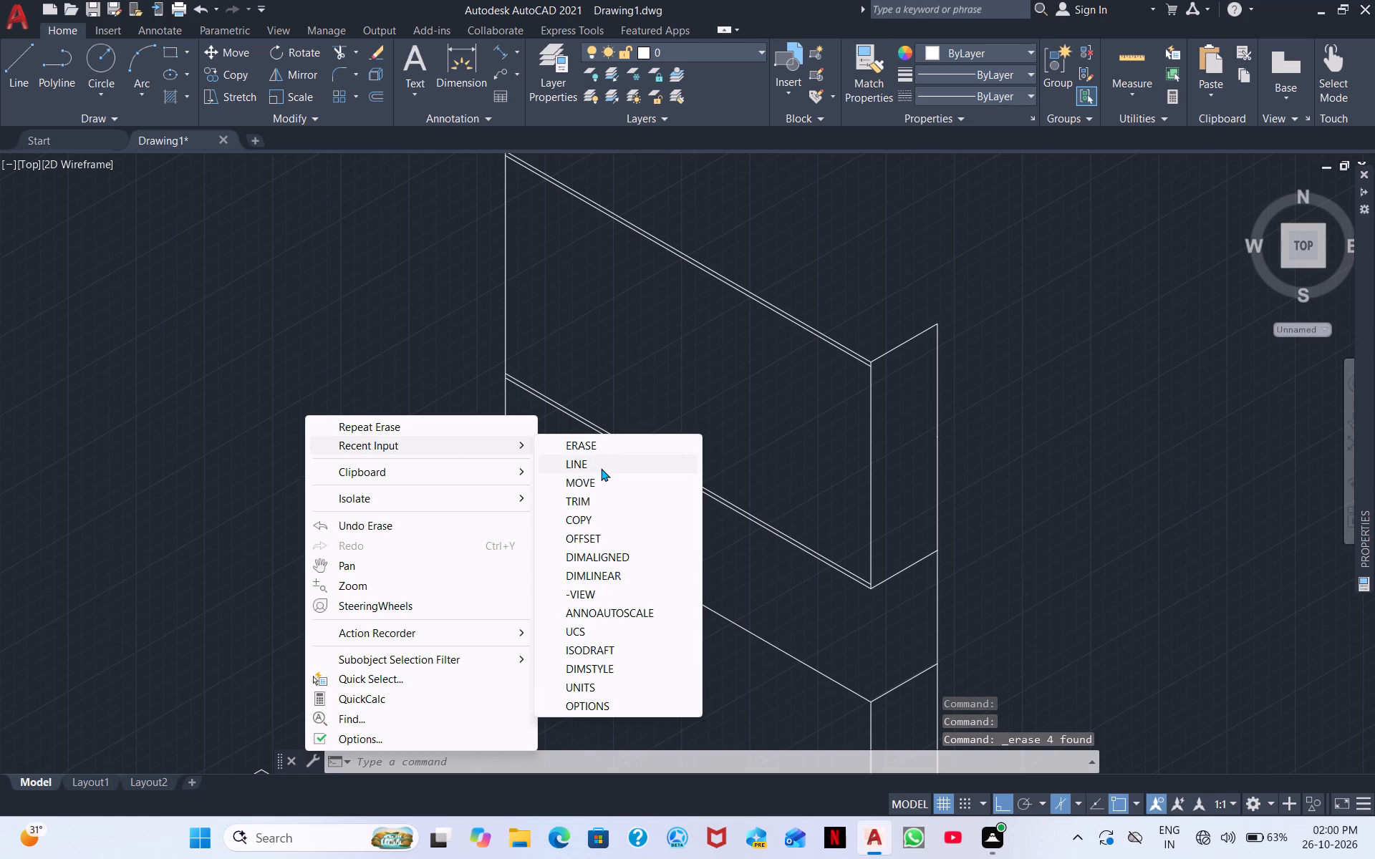
{"action": "left_click", "coordinate": [601, 468]}
{"action": "scroll", "coordinate": [488, 381], "scroll_direction": "up", "scroll_amount": 4}
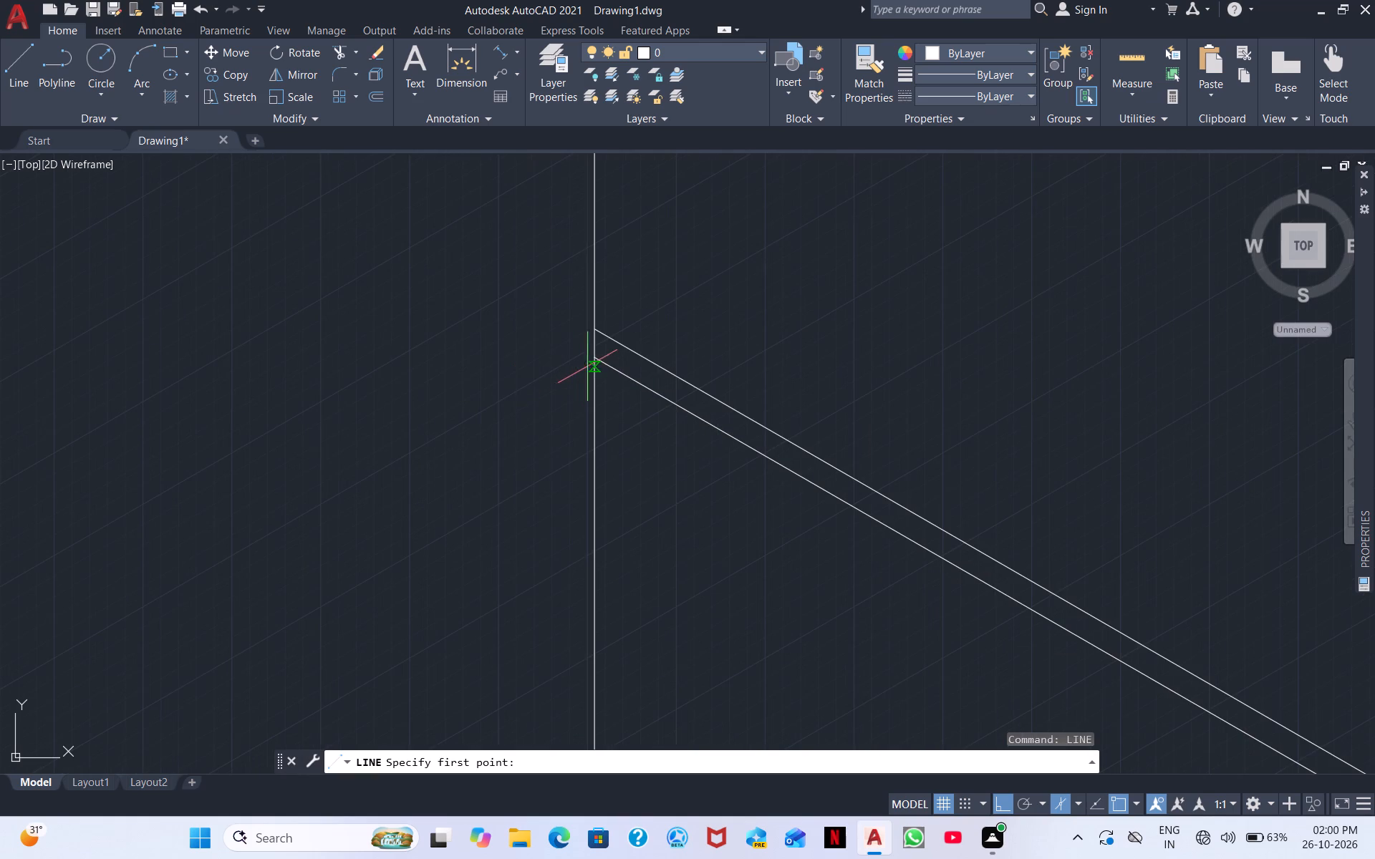
{"action": "left_click_drag", "start_coordinate": [592, 363], "coordinate": [584, 368]}
{"action": "middle_click_drag", "start_coordinate": [20, 640], "coordinate": [589, 281]}
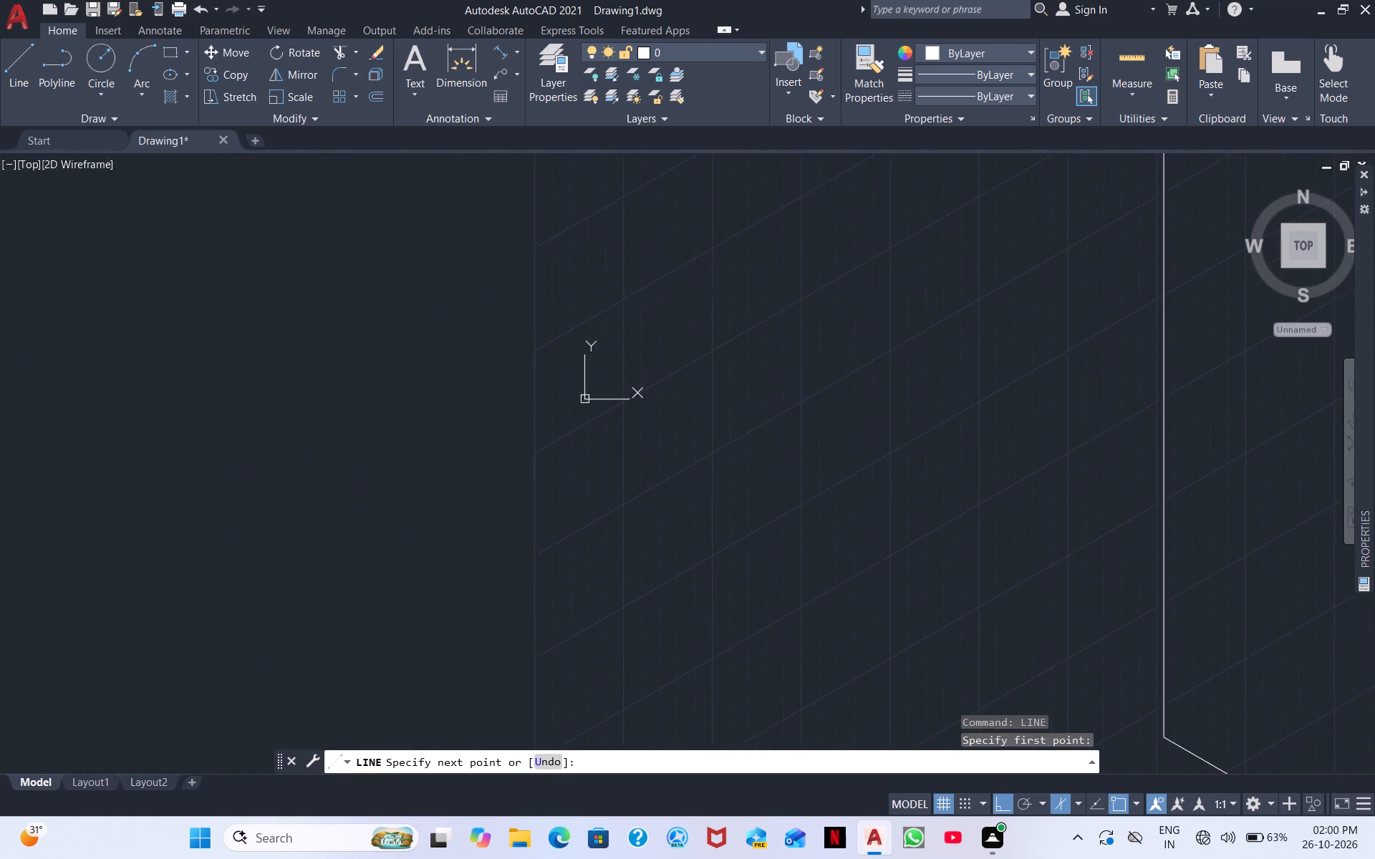
{"action": "scroll", "coordinate": [592, 280], "scroll_direction": "down", "scroll_amount": 2}
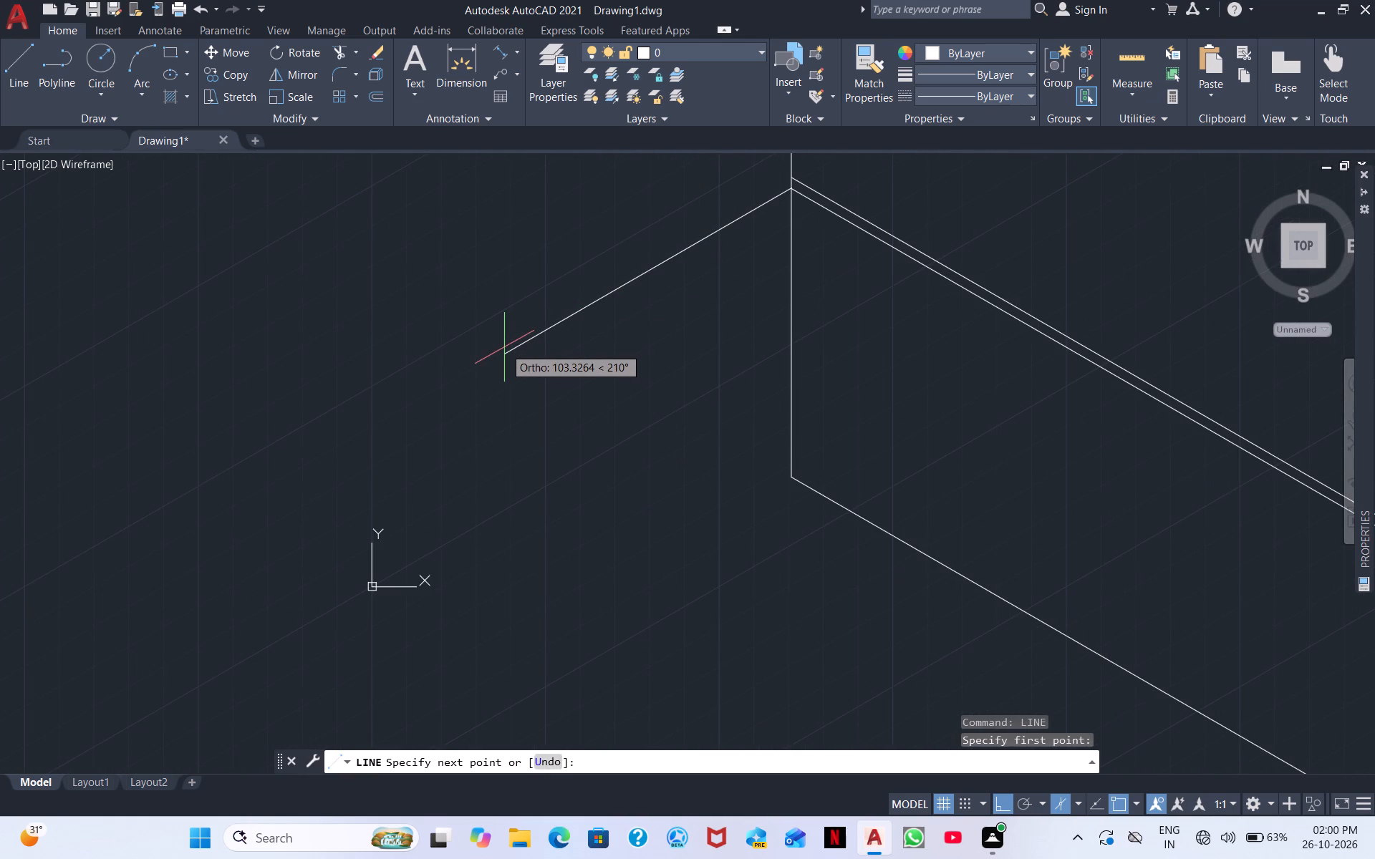
{"action": "type", "text": "250"}
{"action": "key", "text": "Return"}
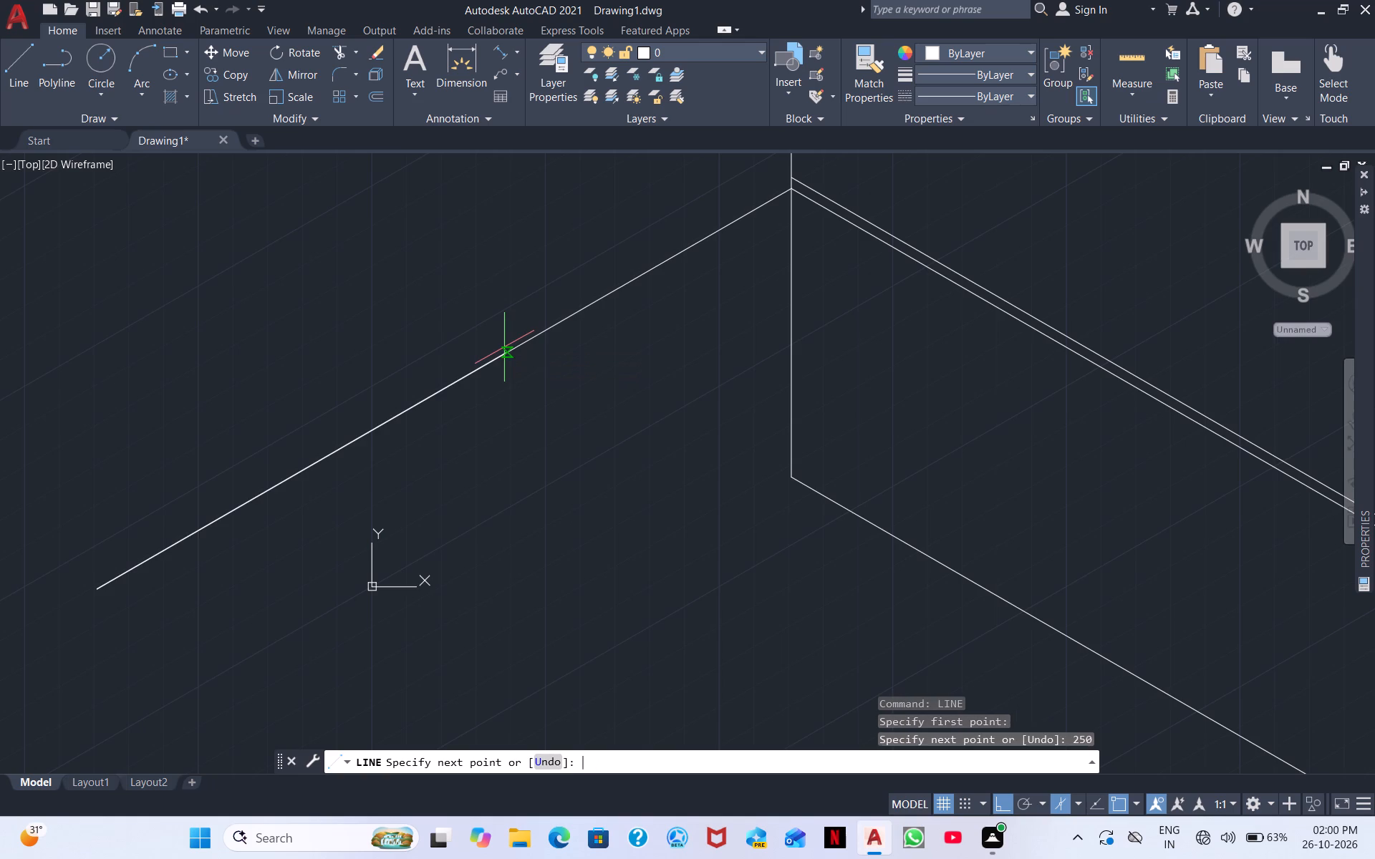
{"action": "middle_click_drag", "start_coordinate": [92, 345], "coordinate": [92, 470]}
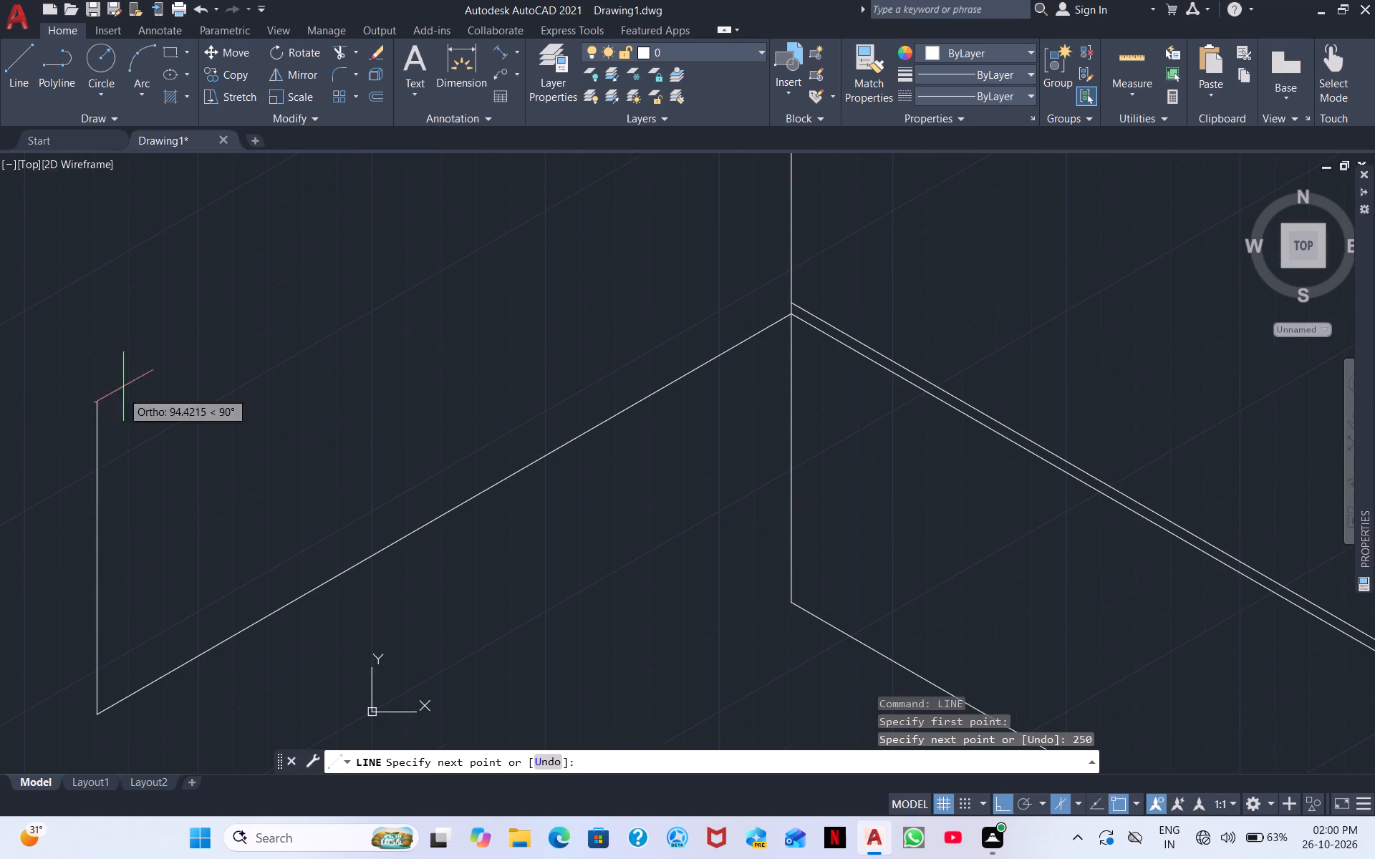
{"action": "middle_click_drag", "start_coordinate": [153, 288], "coordinate": [725, 199]}
{"action": "scroll", "coordinate": [602, 283], "scroll_direction": "down", "scroll_amount": 4}
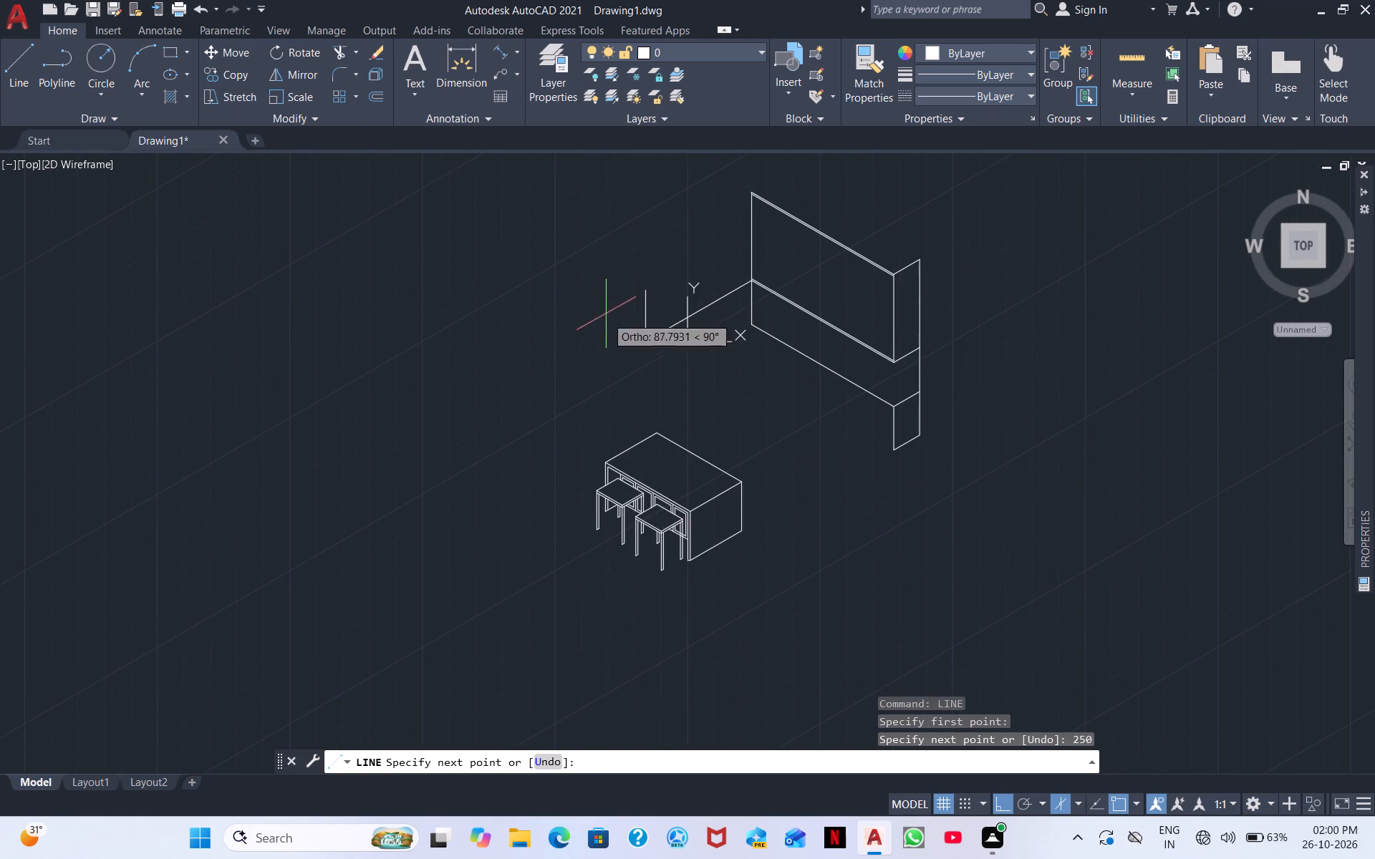
{"action": "type", "text": "10"}
{"action": "key", "text": "Return"}
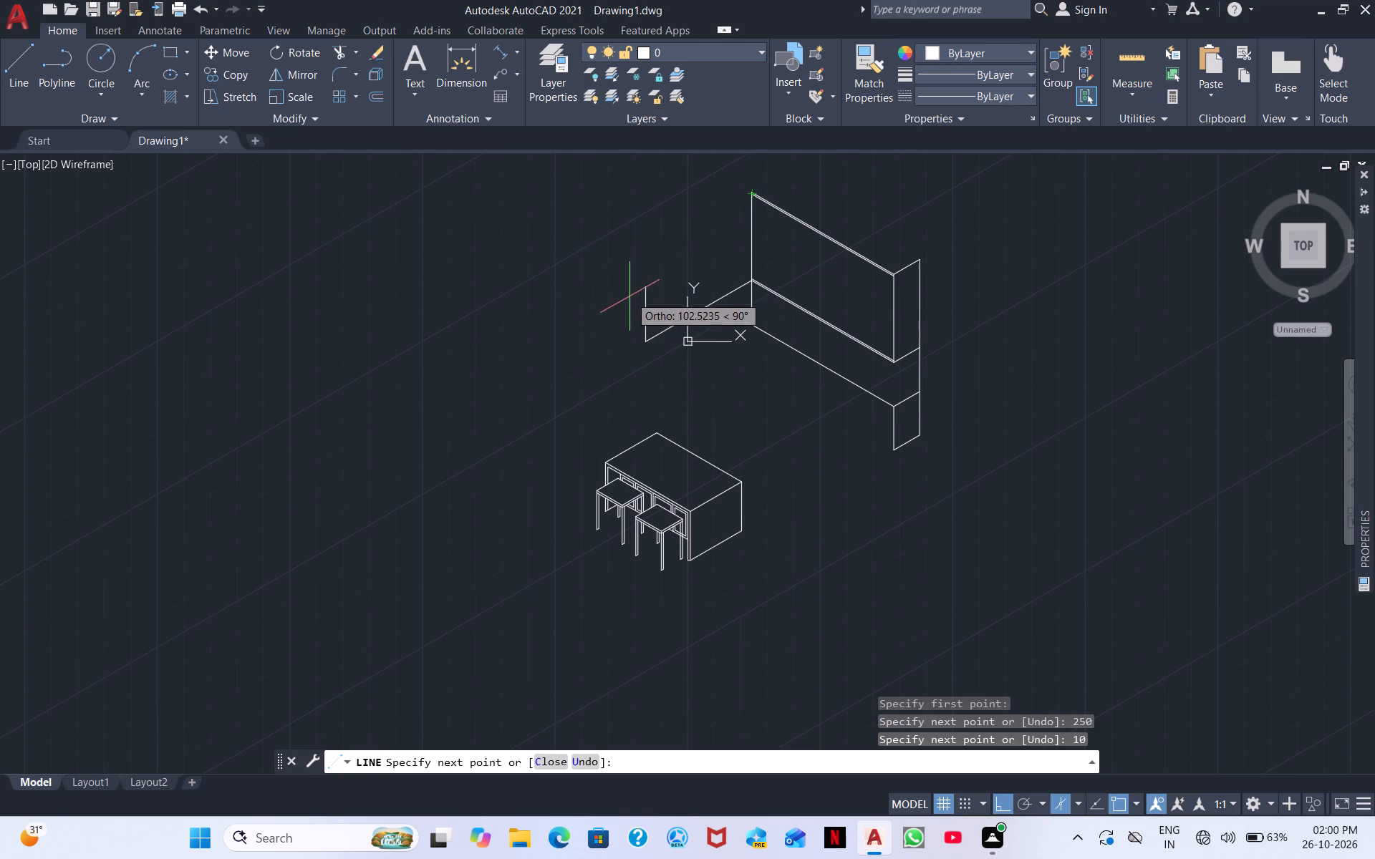
{"action": "key", "text": "Escape"}
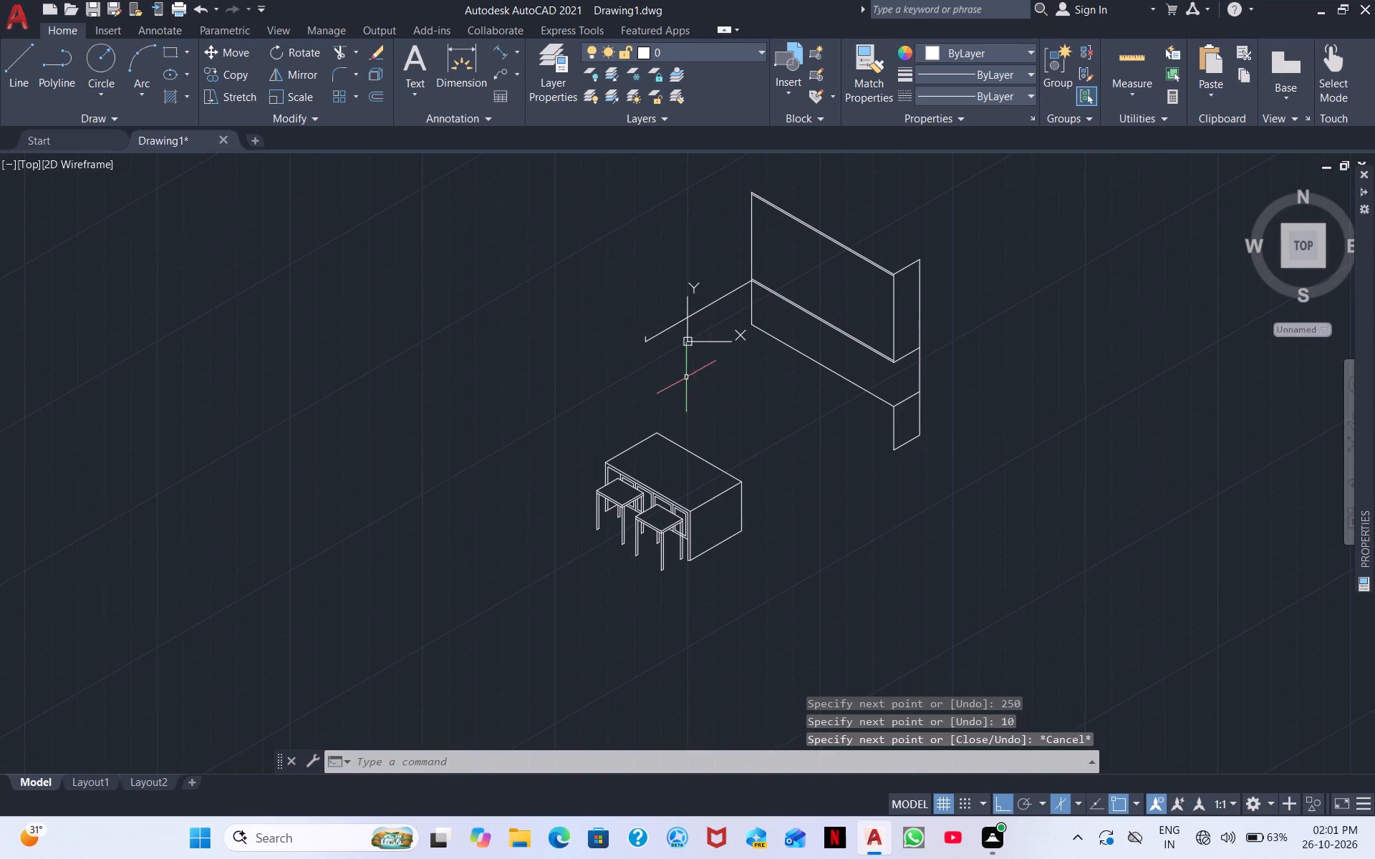
Erase the 10-unit vertical line at the outer end of the new wing's 250-unit line.
{"action": "scroll", "coordinate": [627, 353], "scroll_direction": "up", "scroll_amount": 5}
{"action": "left_click_drag", "start_coordinate": [815, 208], "coordinate": [785, 203]}
{"action": "left_click", "coordinate": [694, 184]}
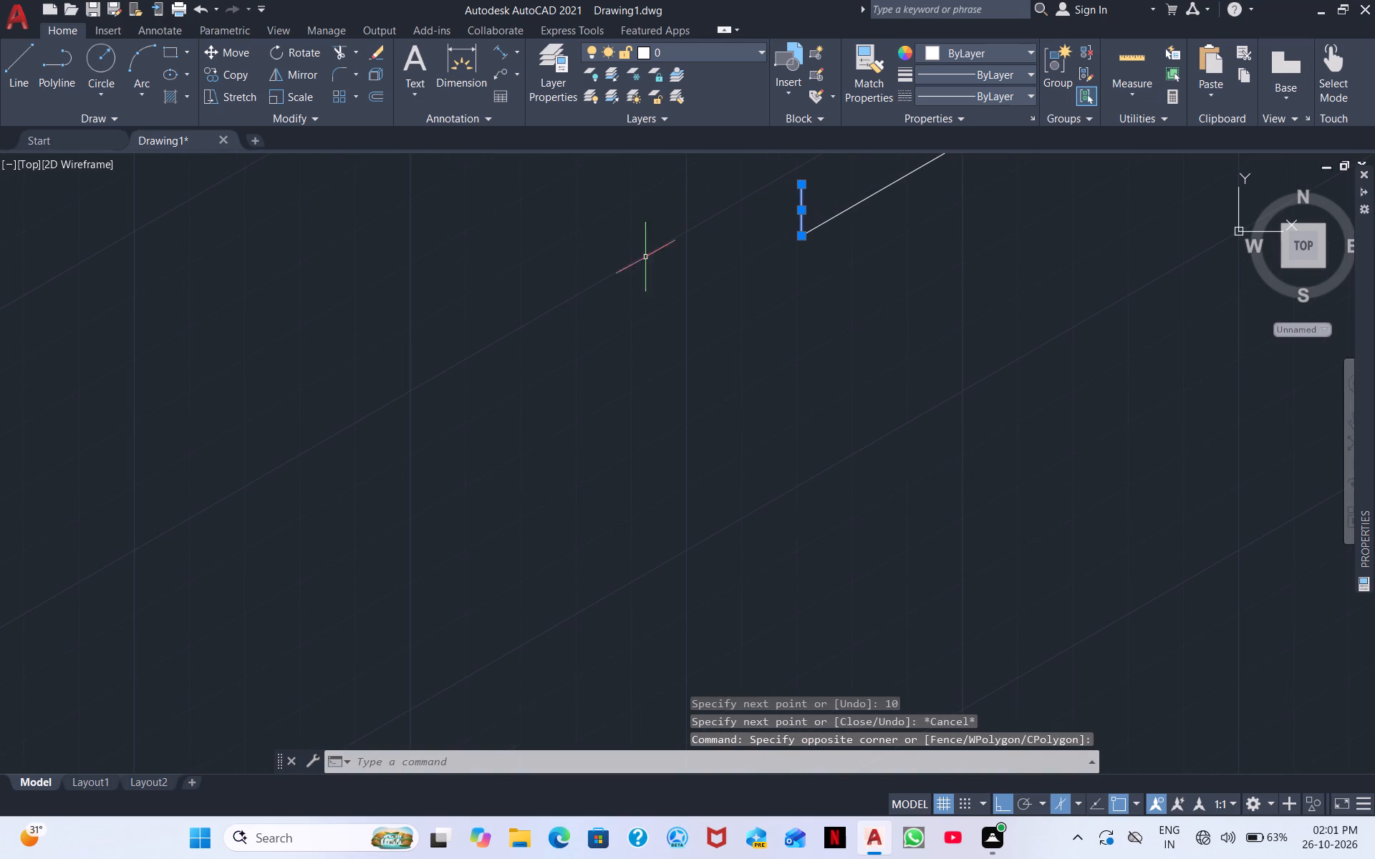
{"action": "right_click", "coordinate": [633, 283]}
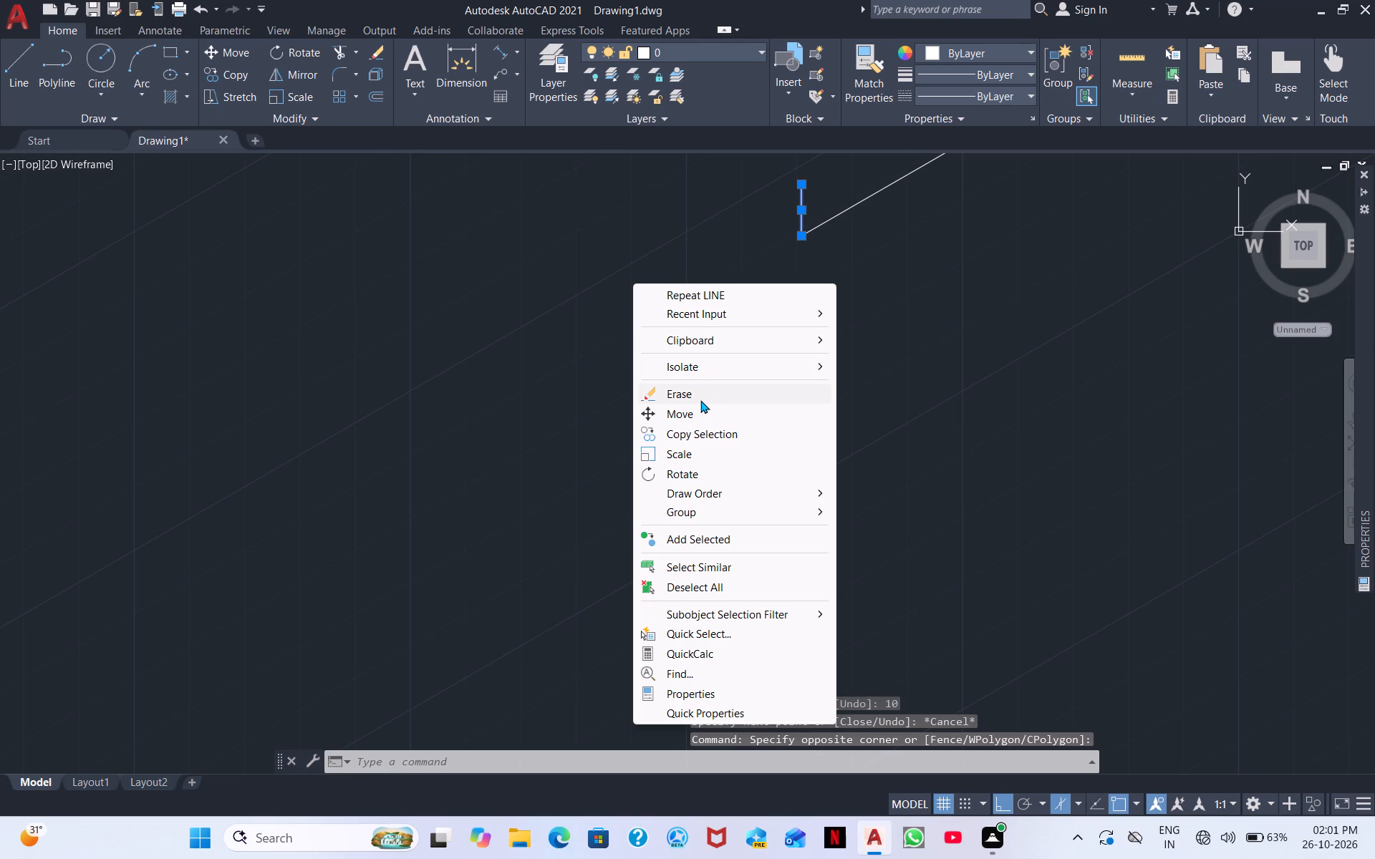
{"action": "left_click", "coordinate": [700, 402]}
Draw a 180-unit vertical line up from the 250-unit line's outer end, continuing along the isometric axis to the wall cabinets' upper inner corner.
{"action": "right_click", "coordinate": [1026, 396]}
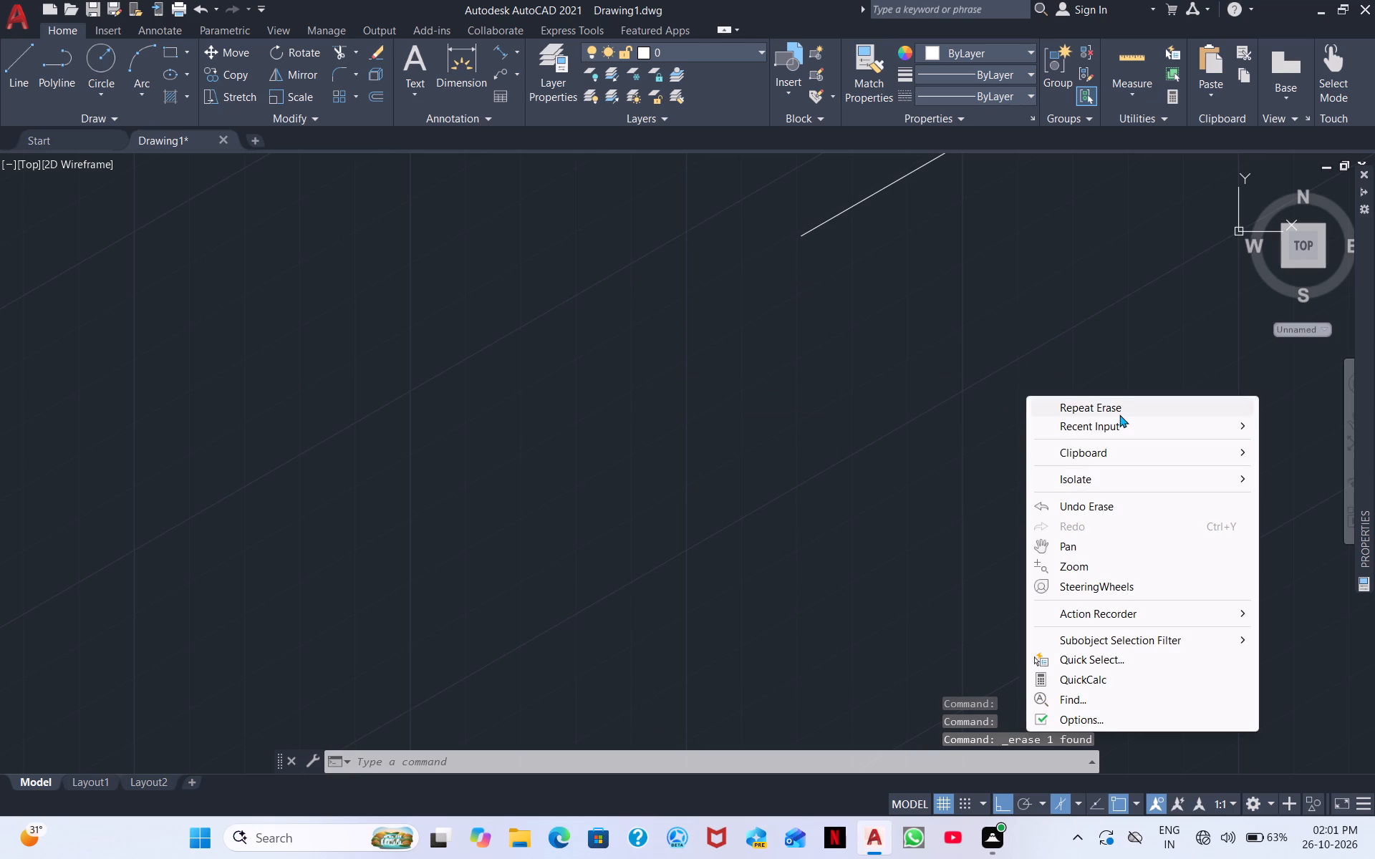
{"action": "left_click", "coordinate": [1116, 427]}
{"action": "left_click", "coordinate": [943, 449]}
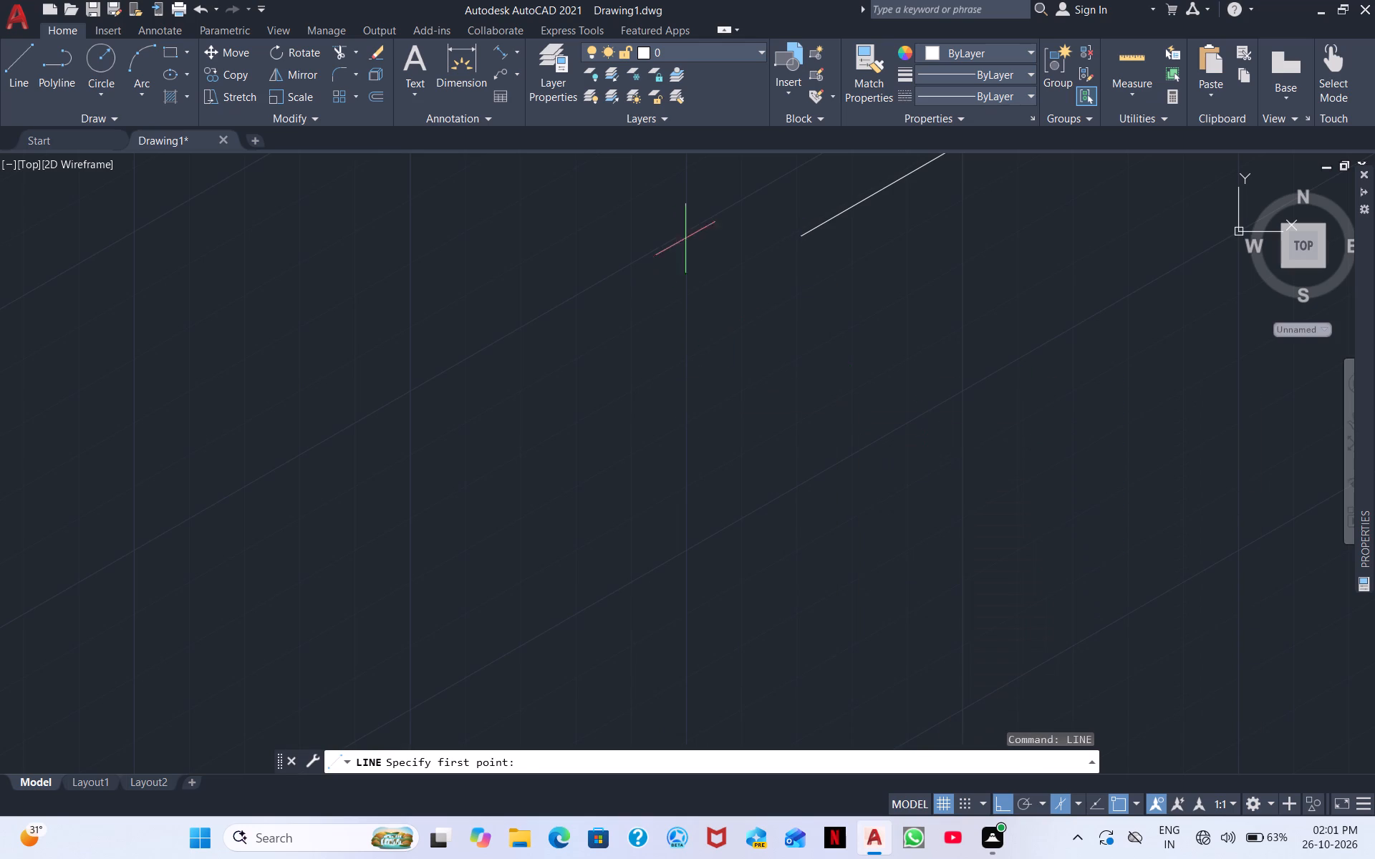
{"action": "left_click", "coordinate": [802, 233]}
{"action": "middle_click_drag", "start_coordinate": [800, 256], "coordinate": [669, 696]}
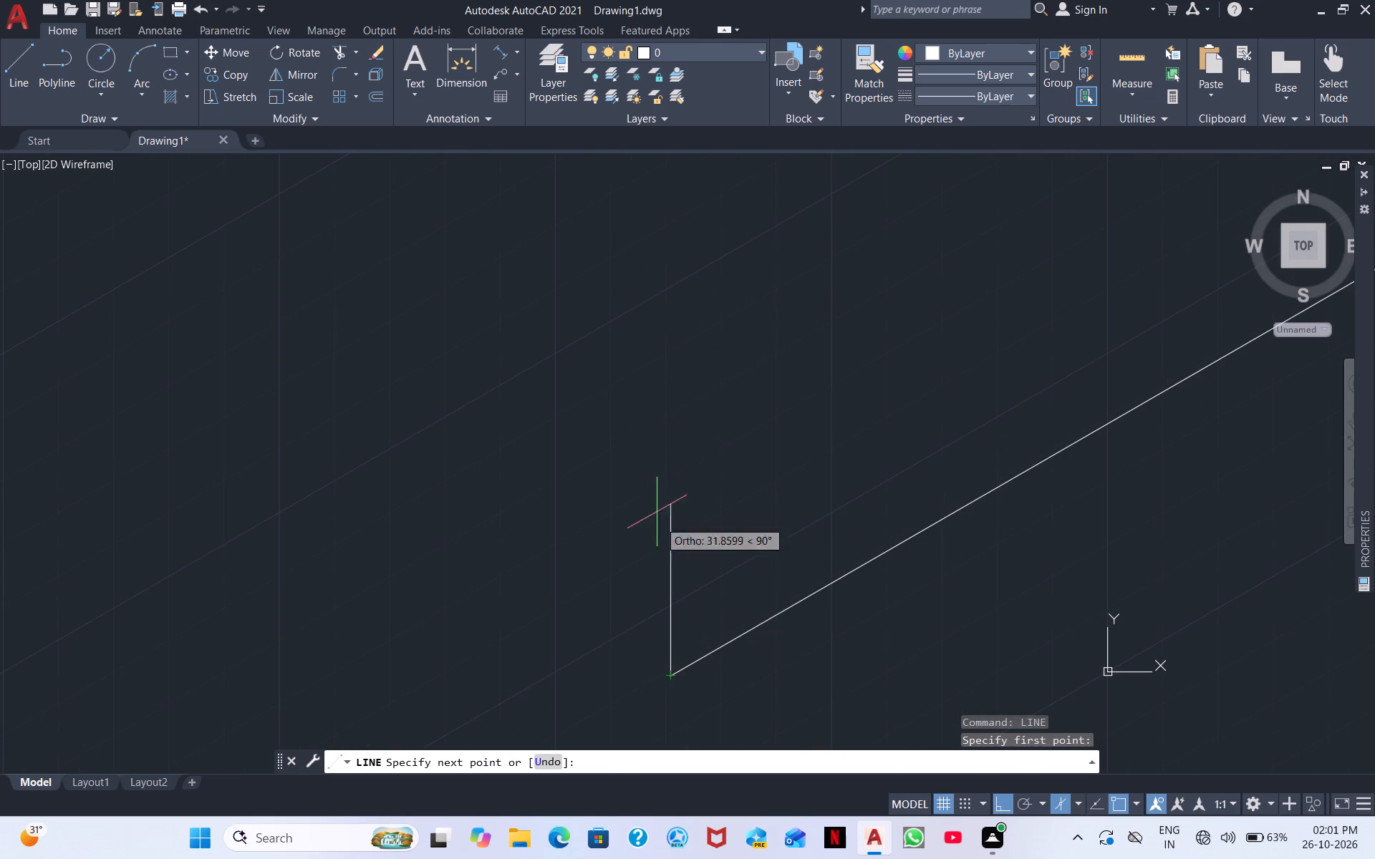
{"action": "type", "text": "180"}
{"action": "key", "text": "Return"}
{"action": "scroll", "coordinate": [840, 234], "scroll_direction": "down", "scroll_amount": 3}
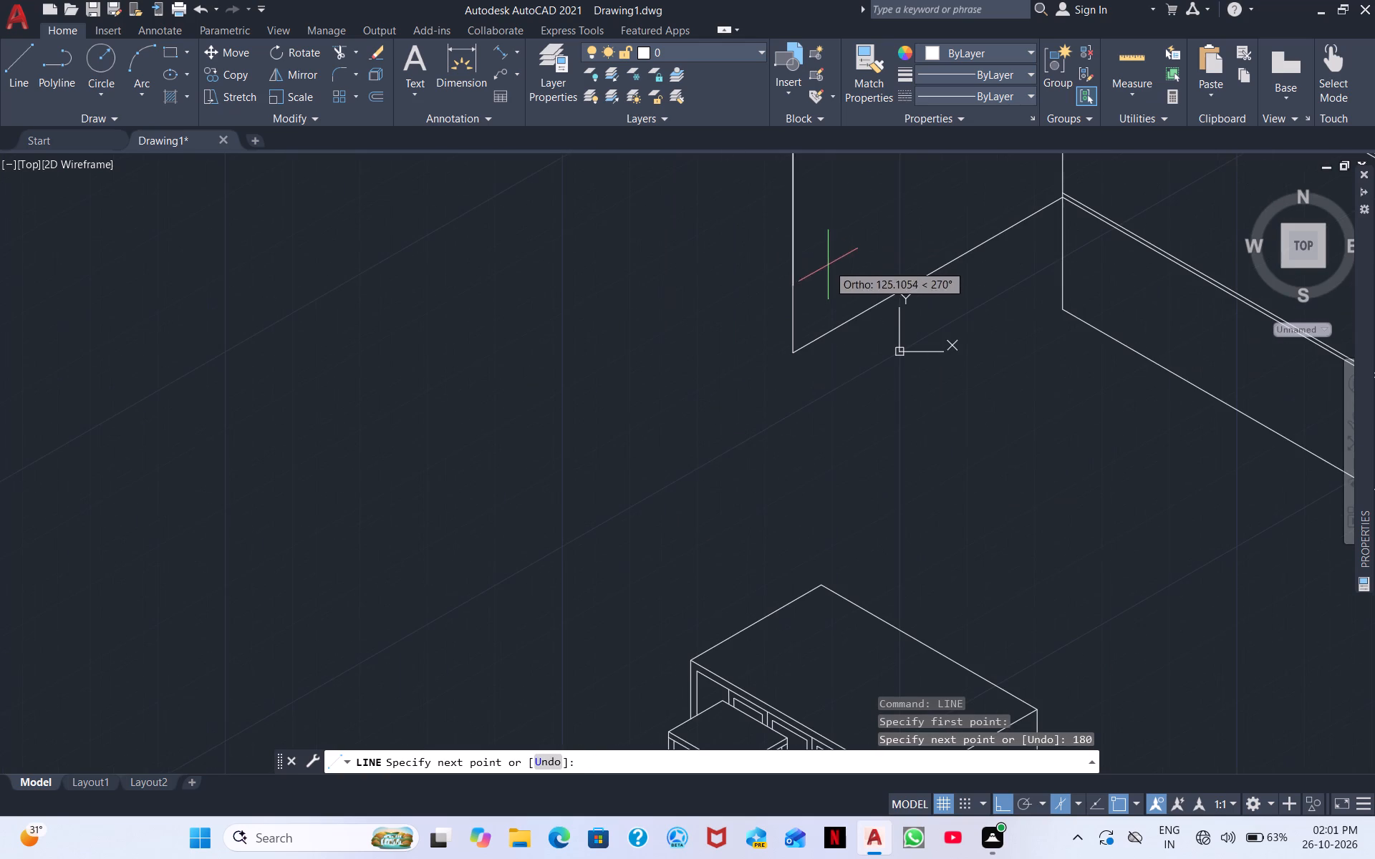
{"action": "middle_click_drag", "start_coordinate": [834, 350], "coordinate": [390, 806]}
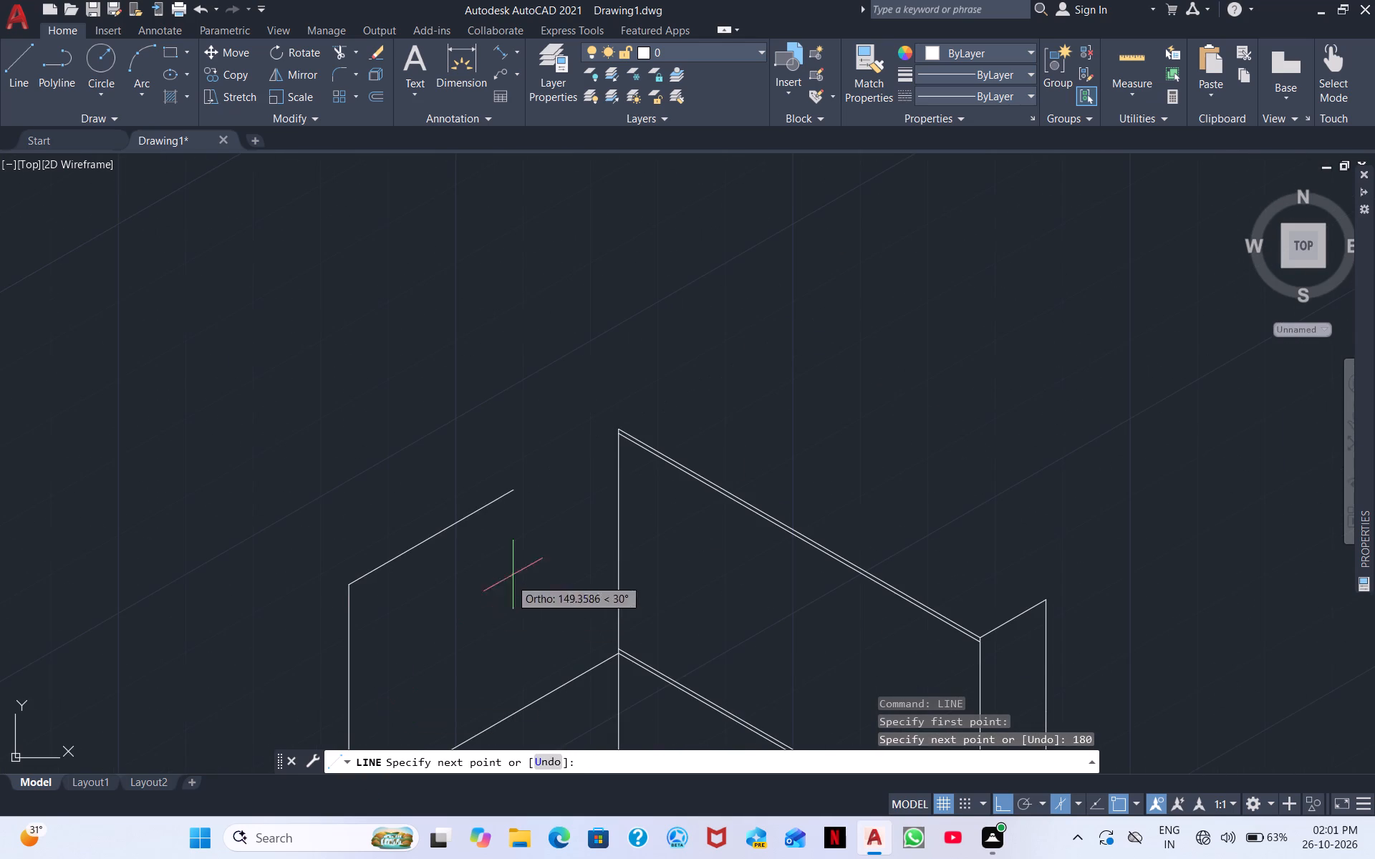
{"action": "scroll", "coordinate": [614, 429], "scroll_direction": "up", "scroll_amount": 4}
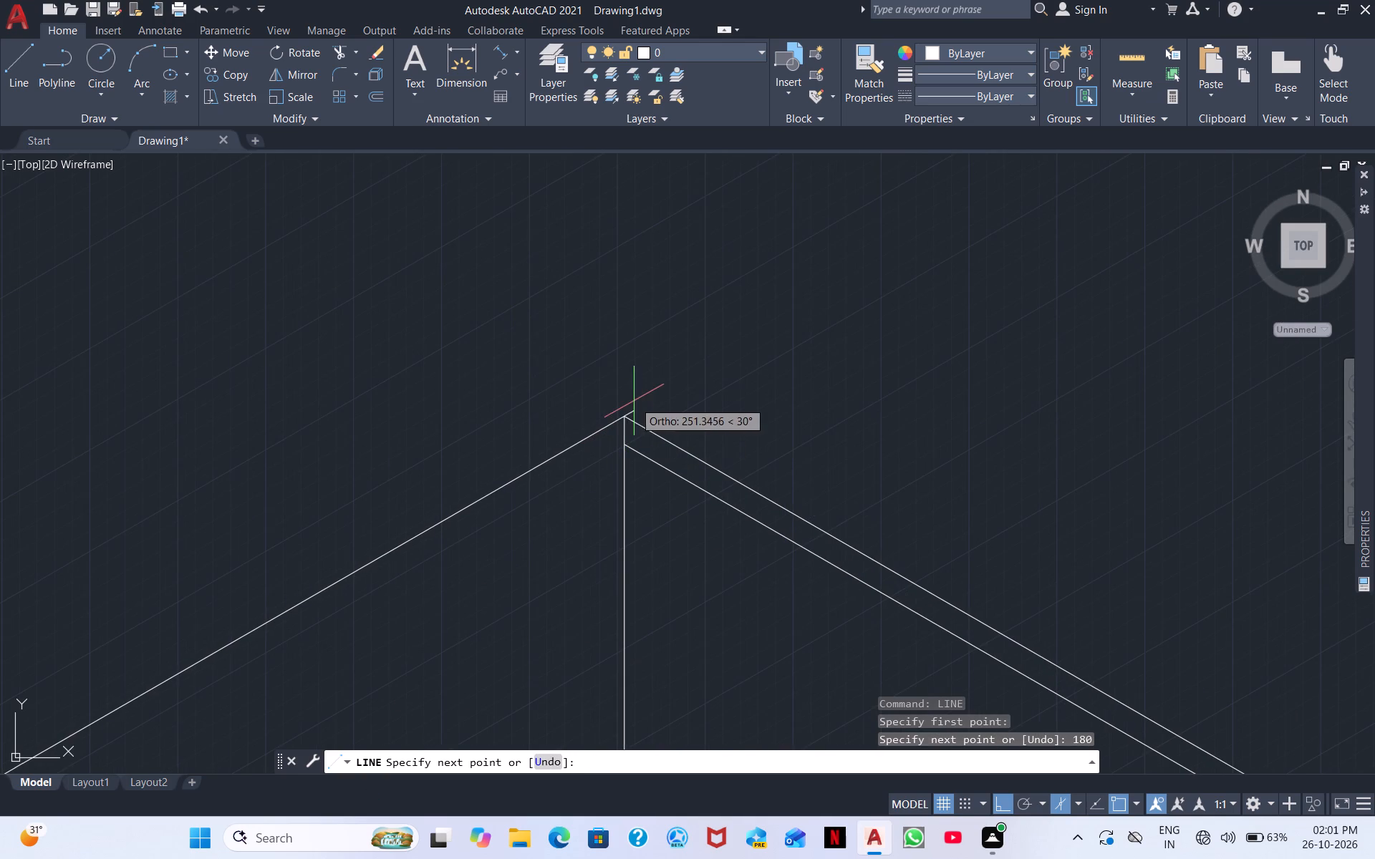
{"action": "left_click", "coordinate": [622, 416]}
{"action": "key", "text": "Escape"}
Start another line for the new wing's panel.
{"action": "scroll", "coordinate": [547, 461], "scroll_direction": "down", "scroll_amount": 3}
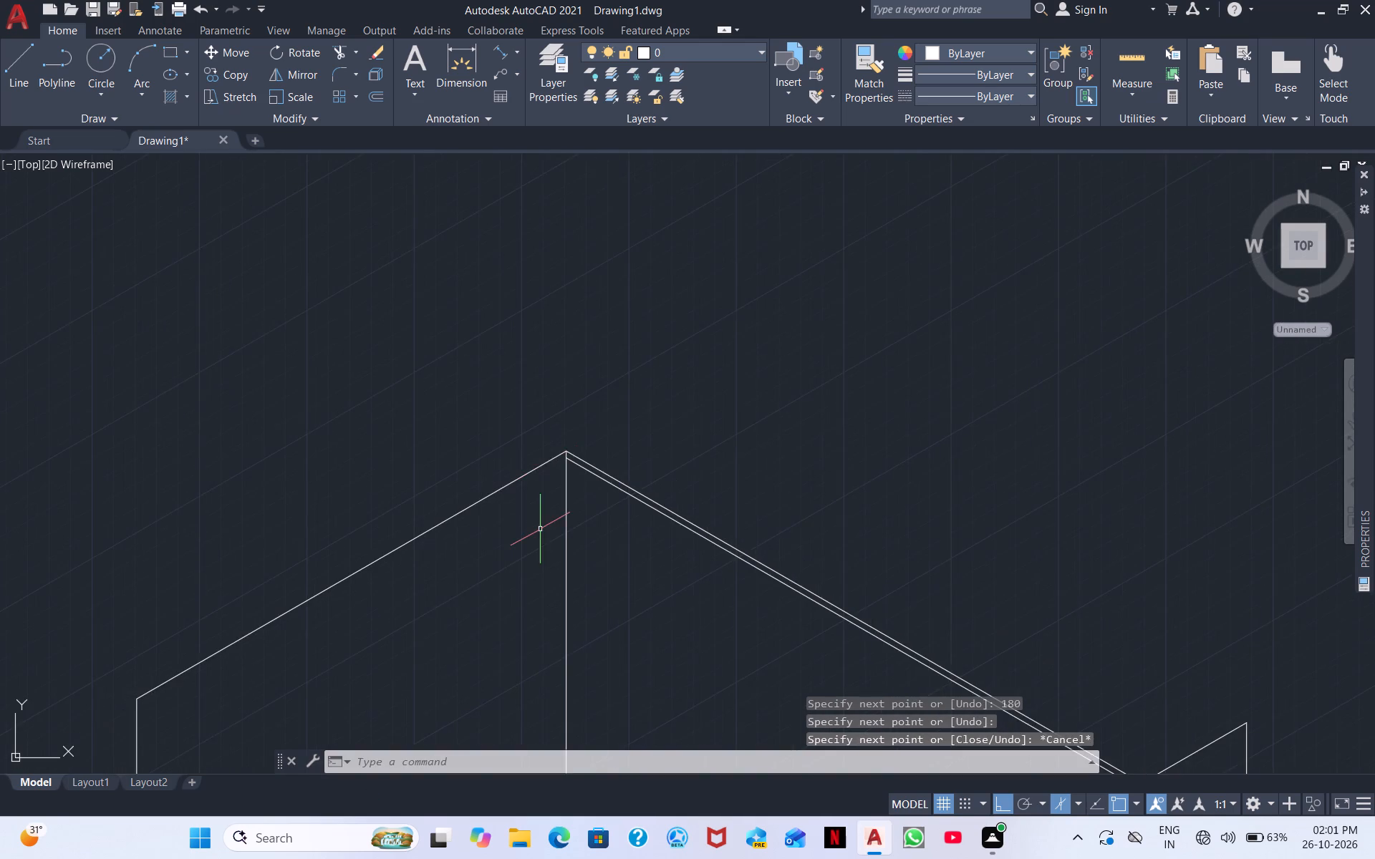
{"action": "middle_click_drag", "start_coordinate": [540, 529], "coordinate": [822, 270]}
{"action": "scroll", "coordinate": [831, 262], "scroll_direction": "down", "scroll_amount": 2}
{"action": "scroll", "coordinate": [734, 382], "scroll_direction": "up", "scroll_amount": 2}
{"action": "right_click", "coordinate": [796, 371]}
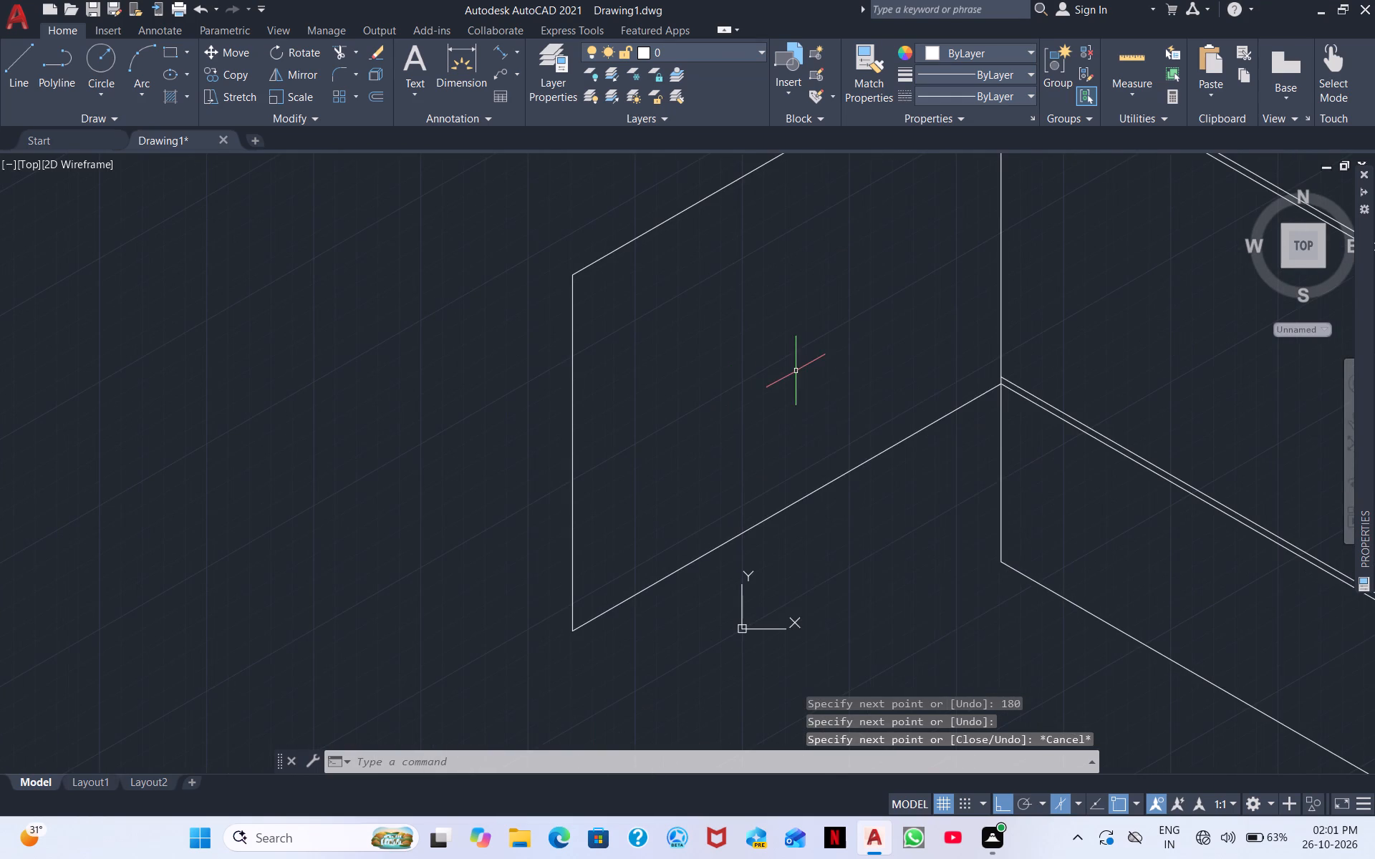
{"action": "left_click", "coordinate": [884, 382]}
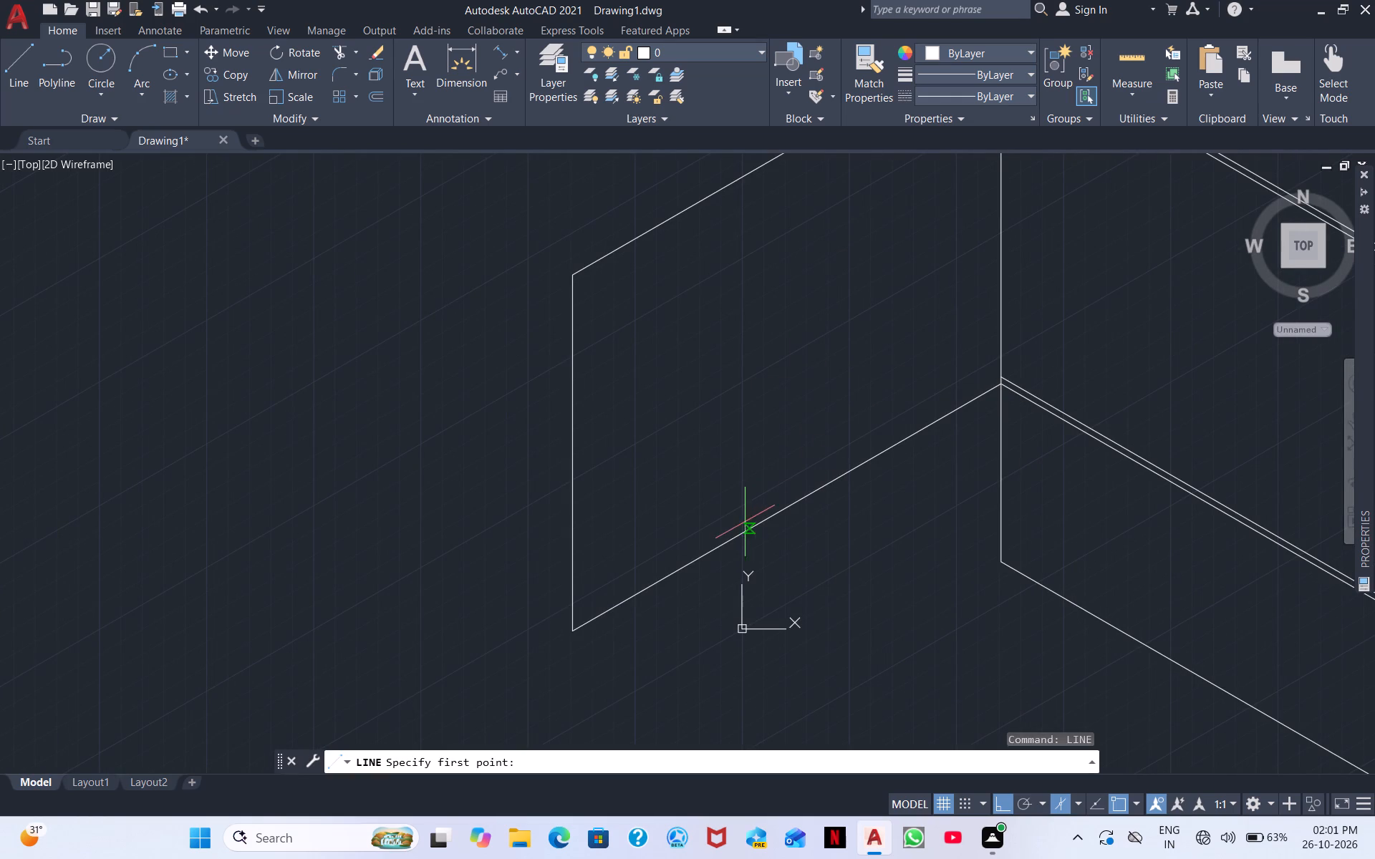
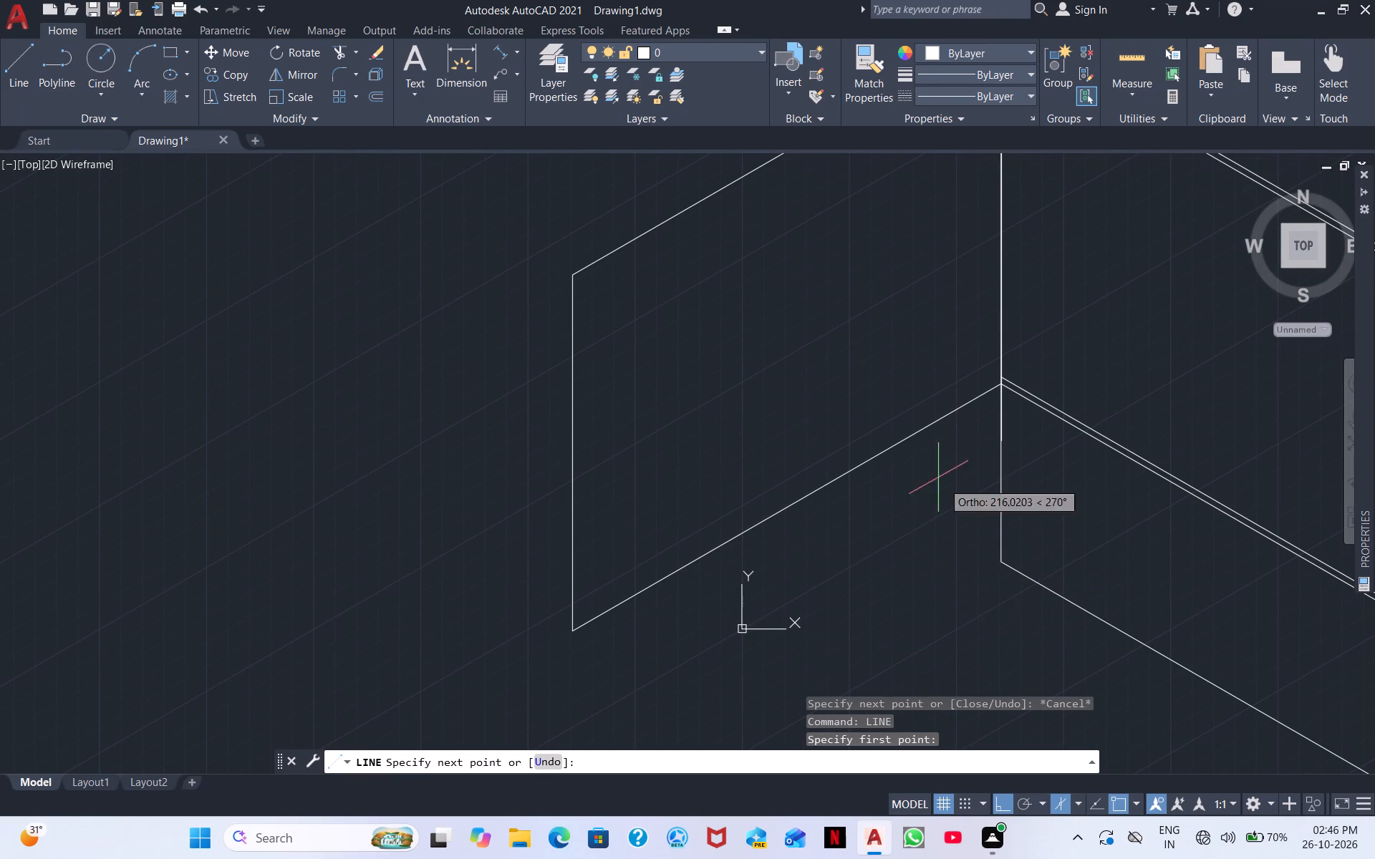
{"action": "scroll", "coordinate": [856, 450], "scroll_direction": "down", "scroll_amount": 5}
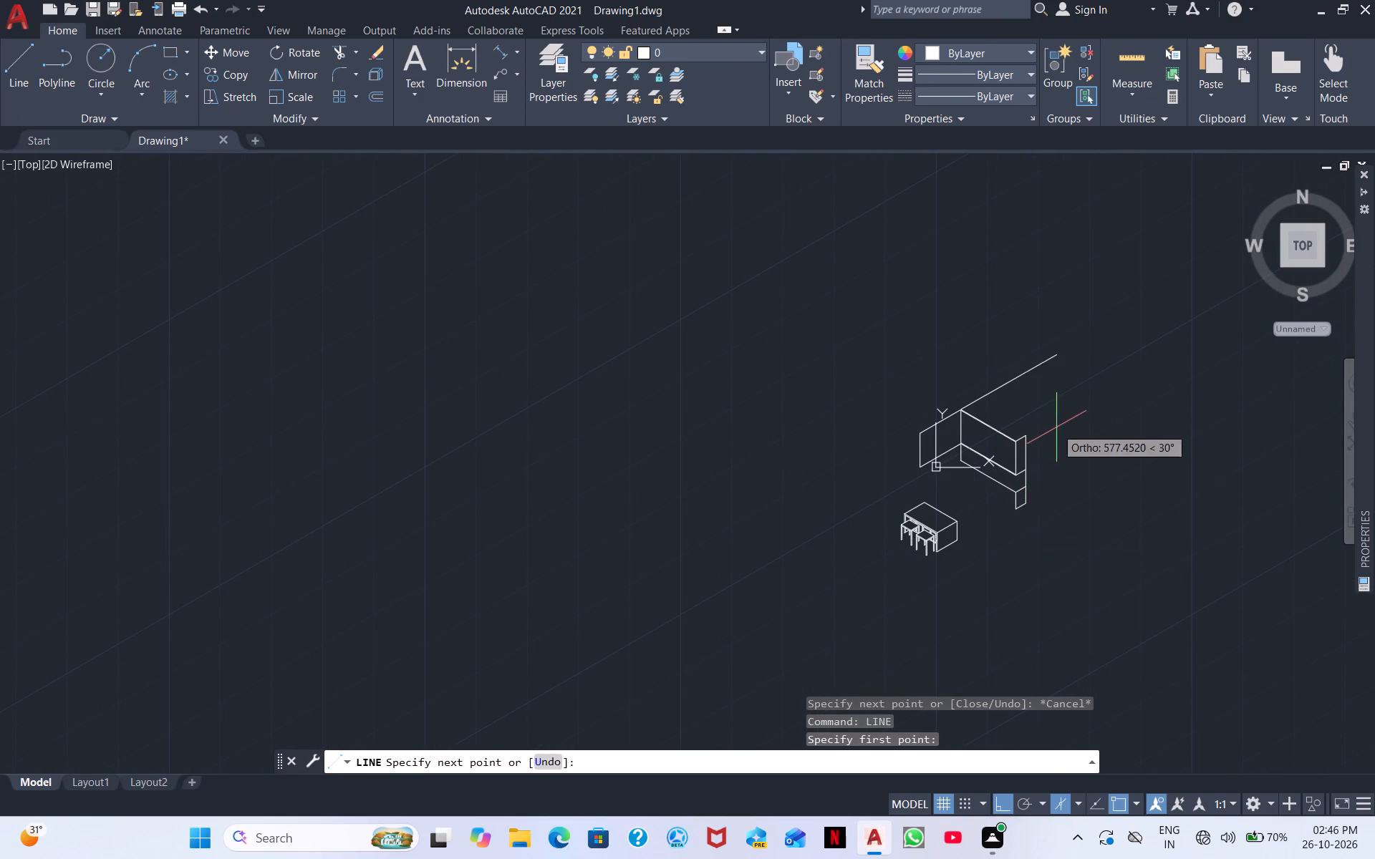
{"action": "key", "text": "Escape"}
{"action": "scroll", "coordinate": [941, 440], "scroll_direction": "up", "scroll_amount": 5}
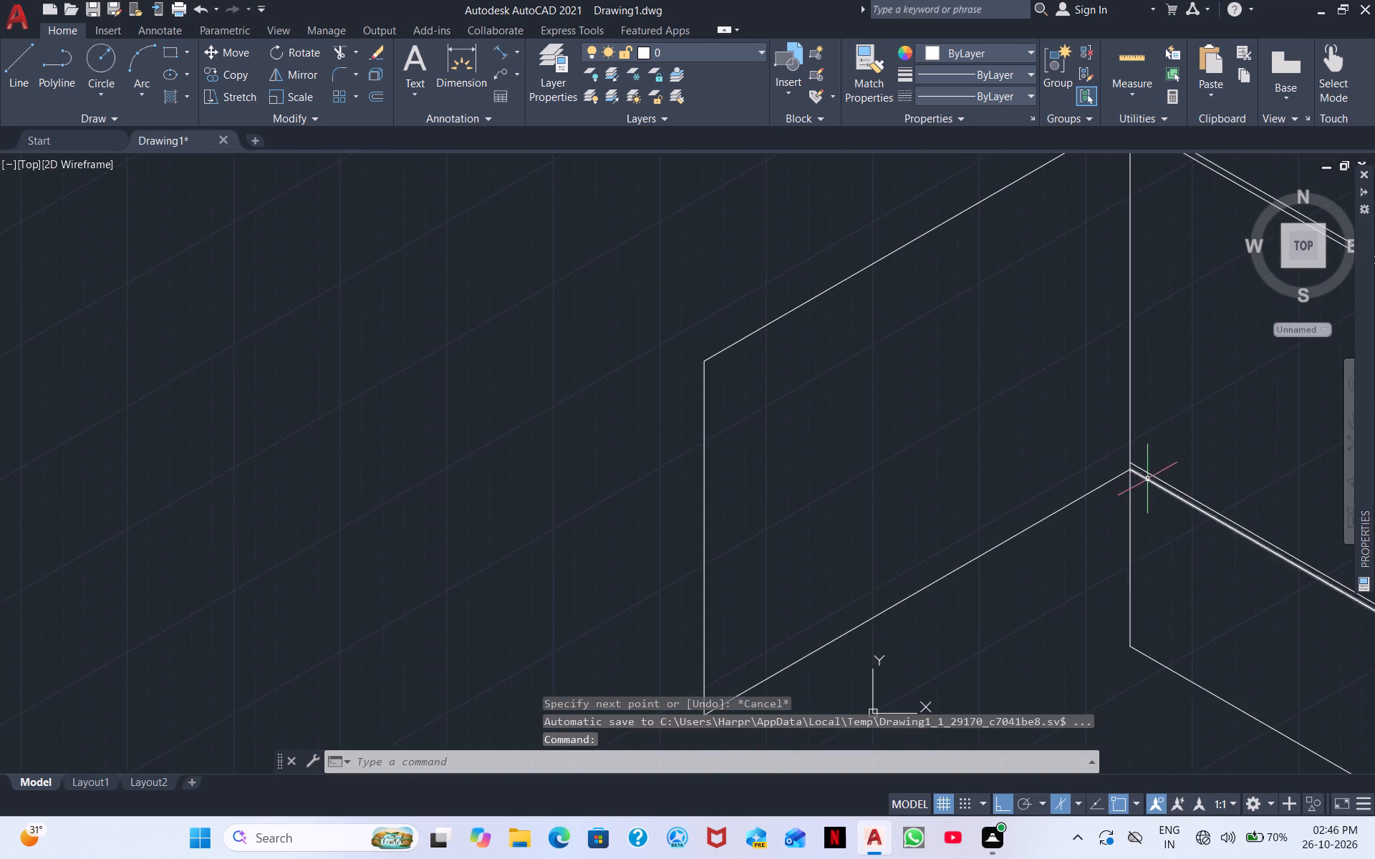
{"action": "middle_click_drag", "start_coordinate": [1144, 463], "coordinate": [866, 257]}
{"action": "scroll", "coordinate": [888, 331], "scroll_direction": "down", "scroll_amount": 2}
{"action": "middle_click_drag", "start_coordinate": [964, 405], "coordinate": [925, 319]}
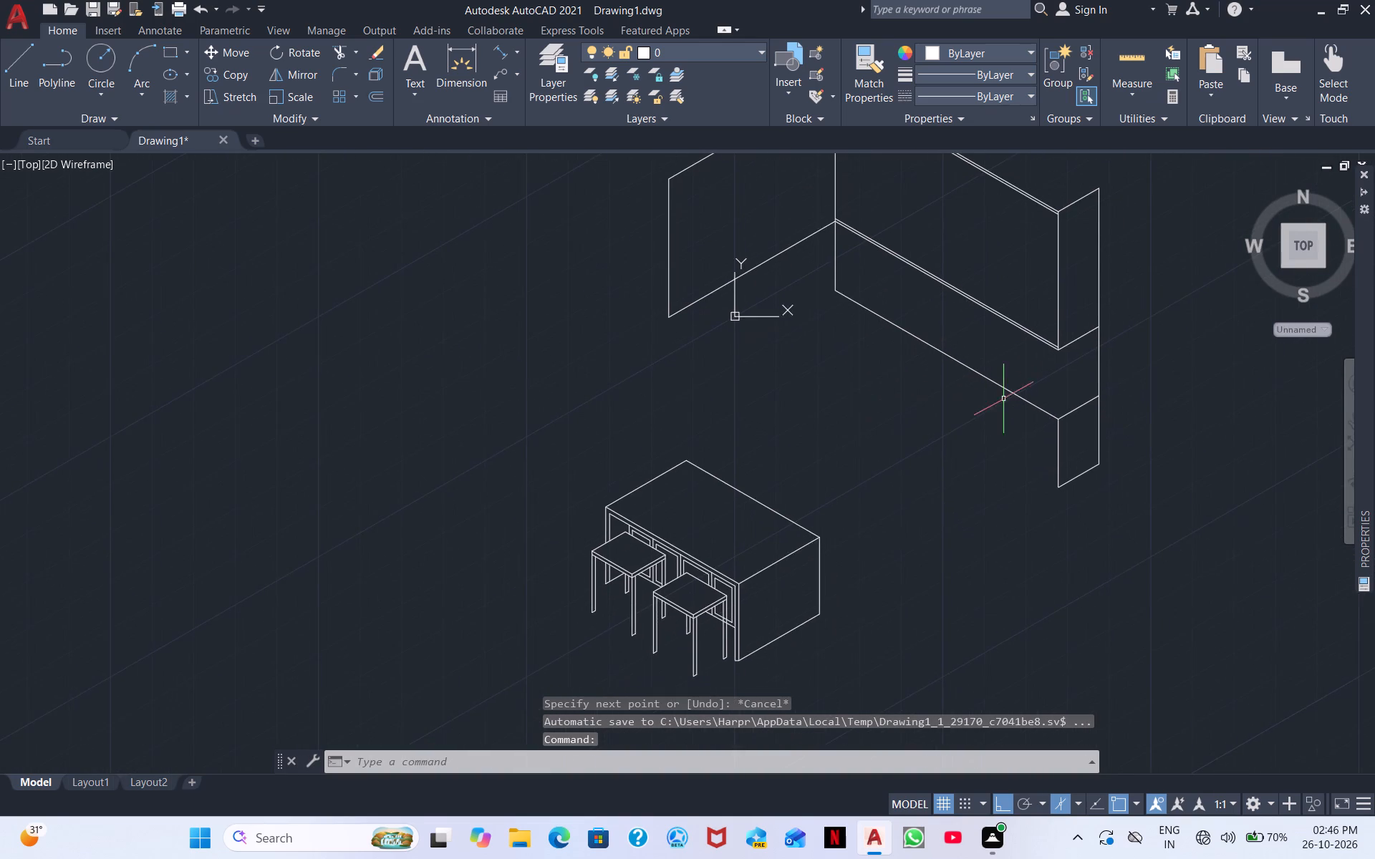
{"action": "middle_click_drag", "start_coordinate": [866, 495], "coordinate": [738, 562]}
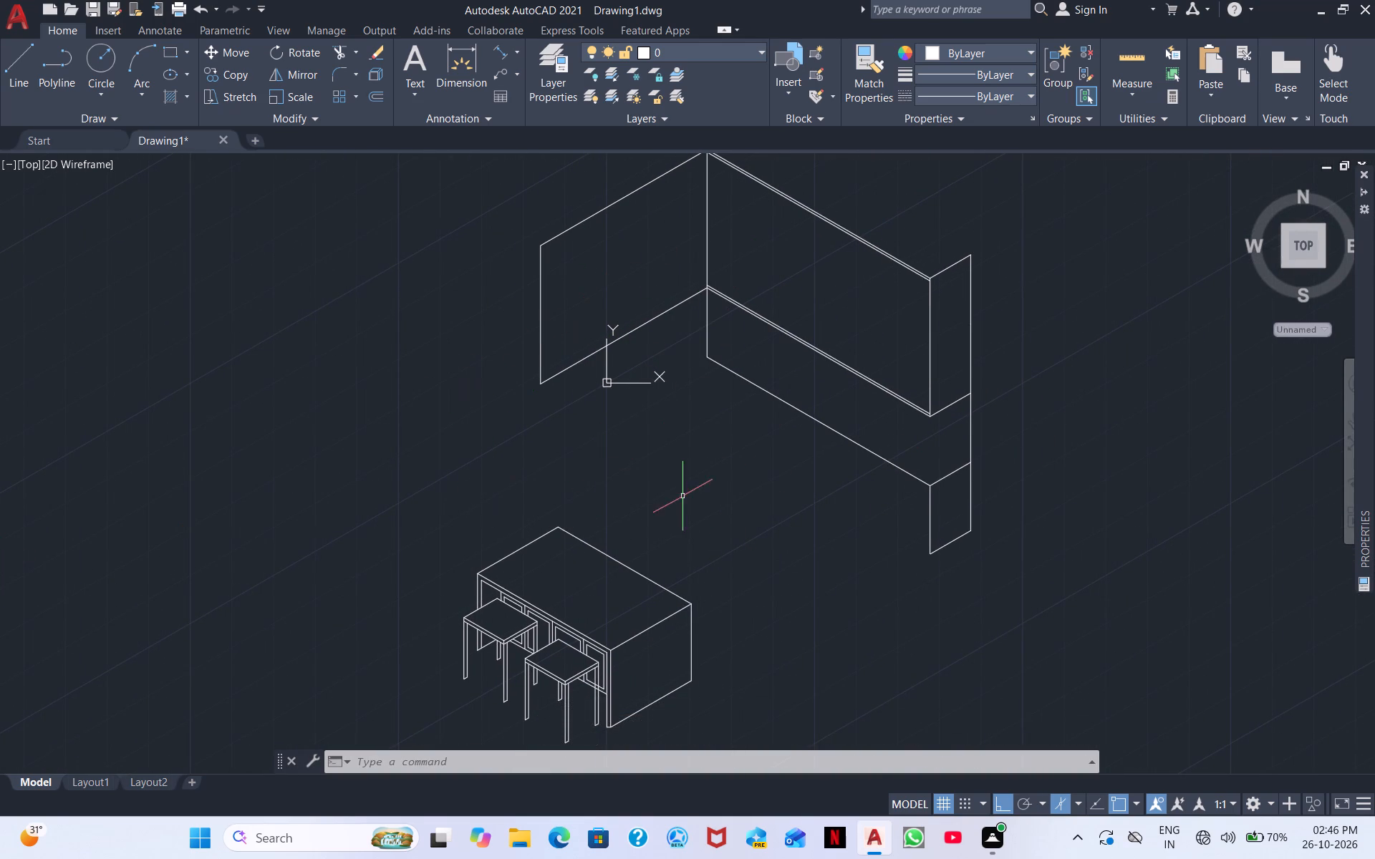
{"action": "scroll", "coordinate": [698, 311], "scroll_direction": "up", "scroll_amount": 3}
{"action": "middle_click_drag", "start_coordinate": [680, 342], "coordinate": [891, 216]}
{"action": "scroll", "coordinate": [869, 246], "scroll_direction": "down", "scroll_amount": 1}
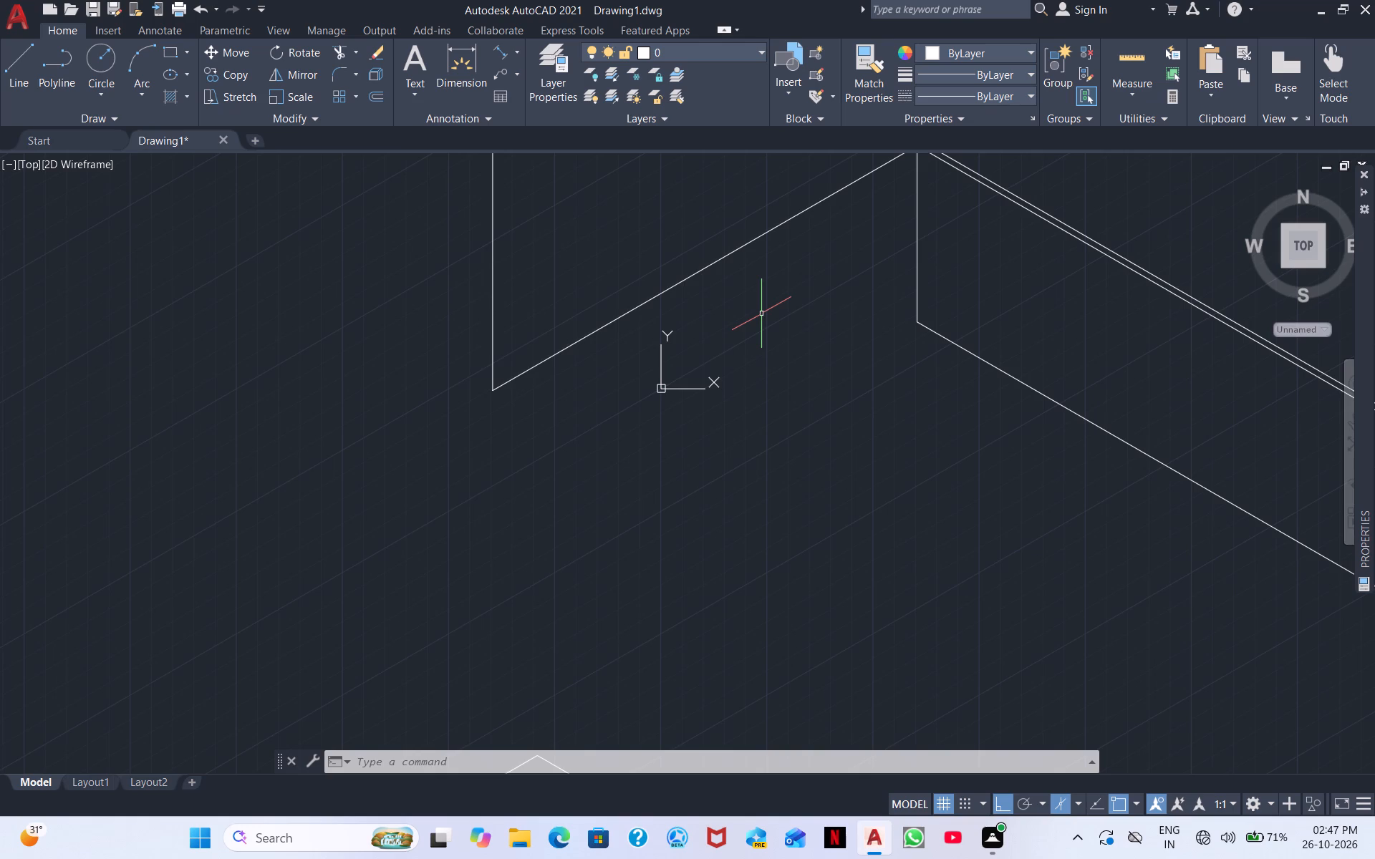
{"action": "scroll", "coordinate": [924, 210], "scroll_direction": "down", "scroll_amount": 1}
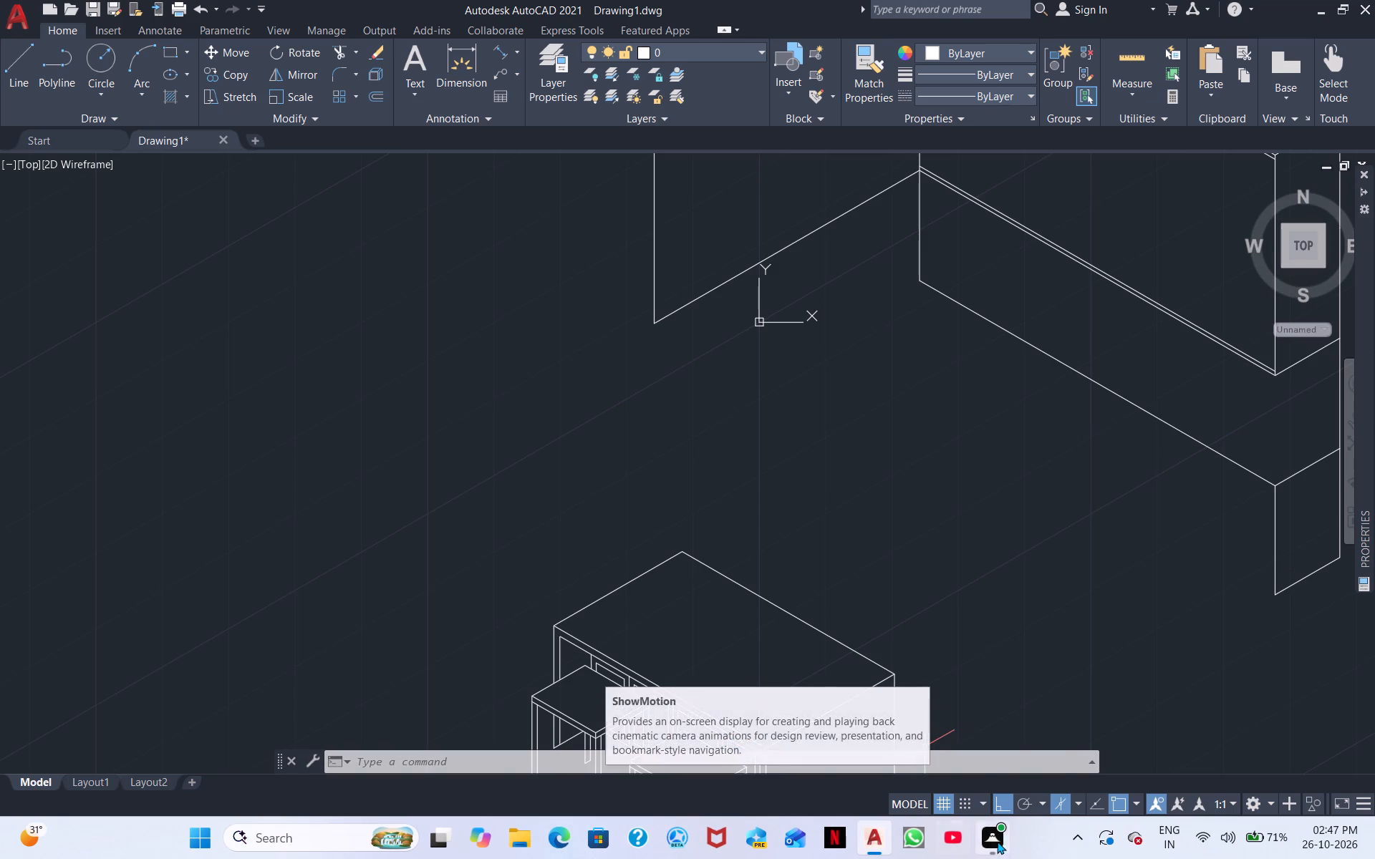
Draw a 61-unit line at 150° from the upper outer corner of the new wing's panel.
{"action": "middle_click_drag", "start_coordinate": [853, 341], "coordinate": [794, 584]}
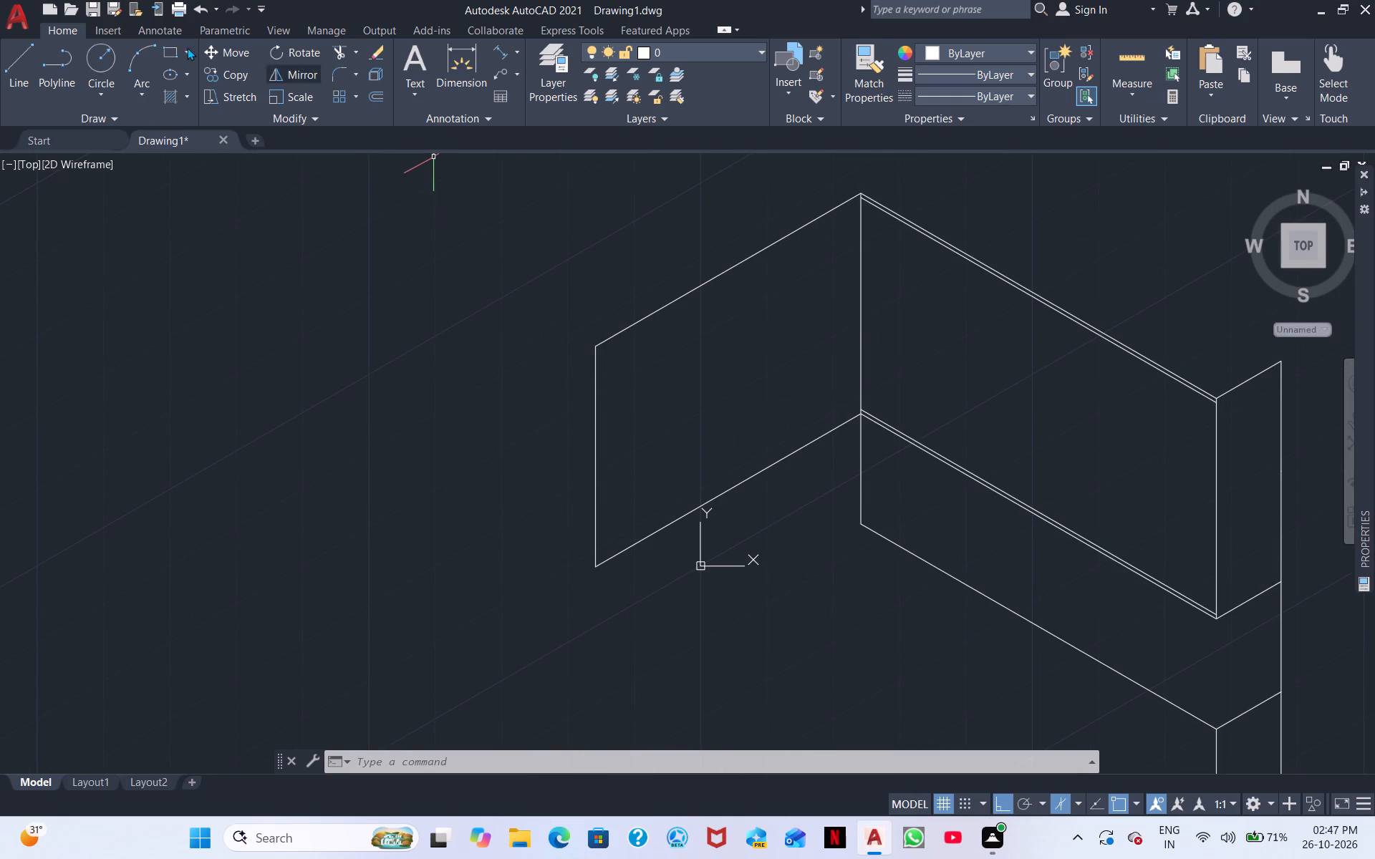
{"action": "left_click", "coordinate": [5, 73]}
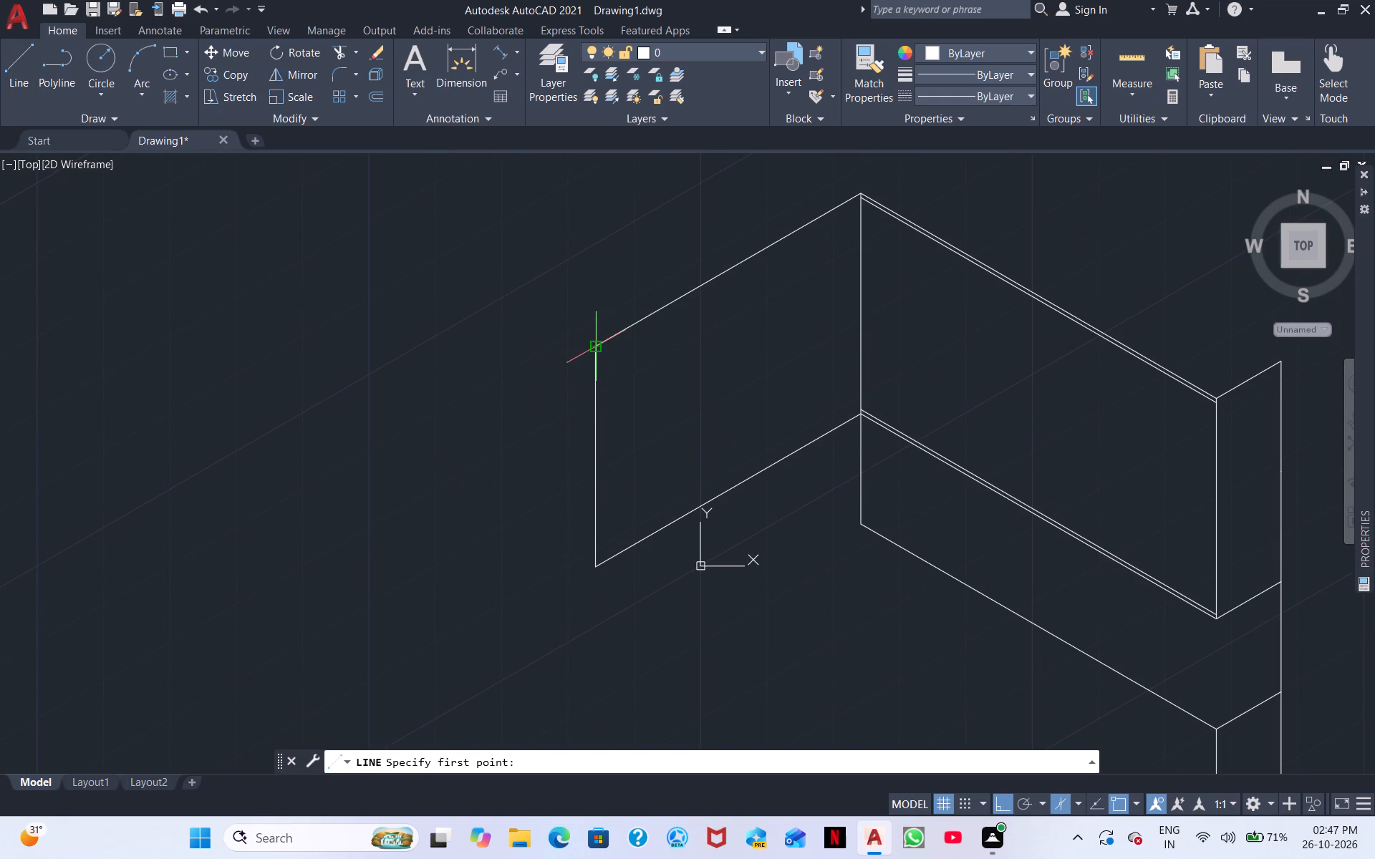
{"action": "left_click", "coordinate": [600, 346]}
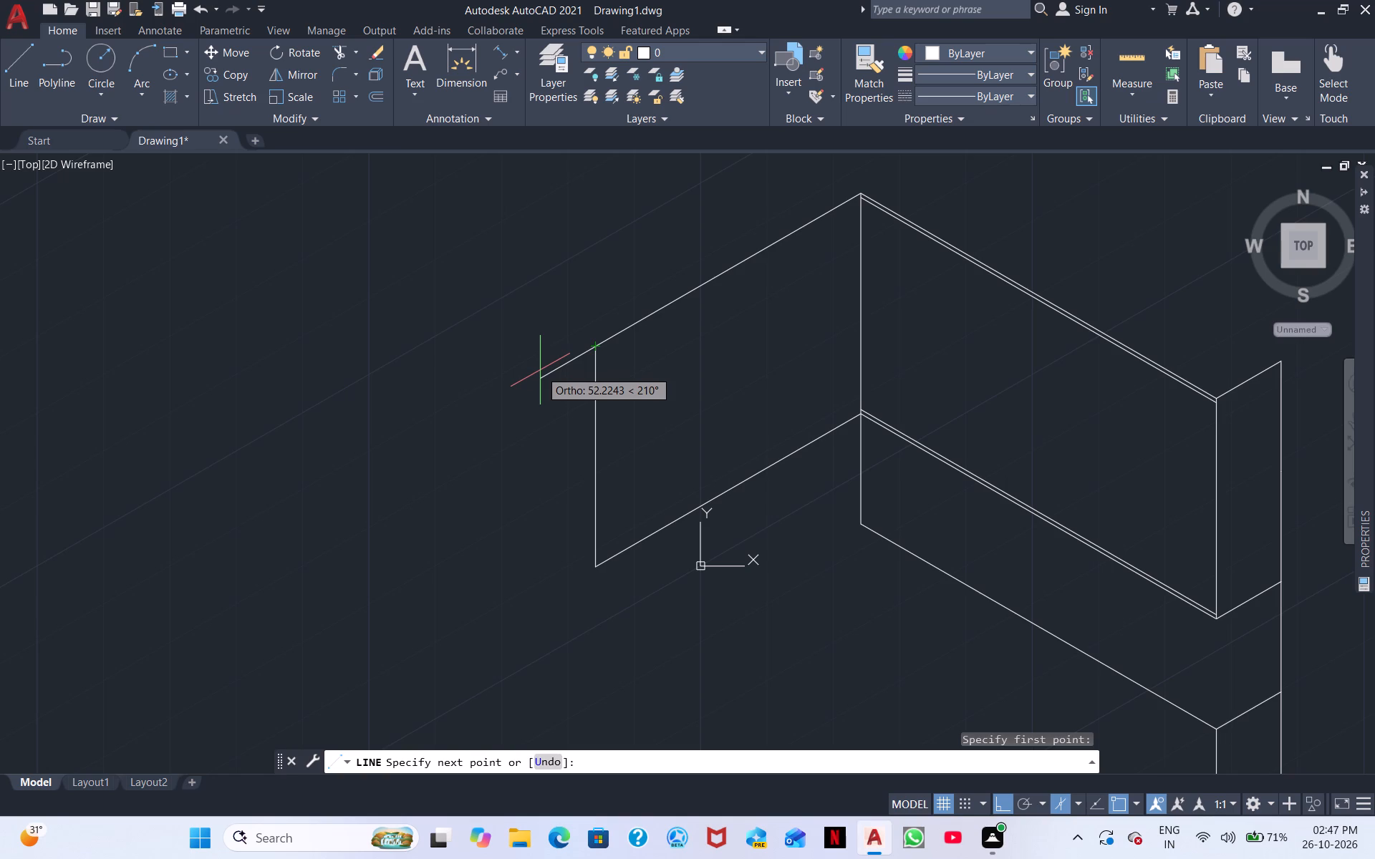
{"action": "key", "text": "F5"}
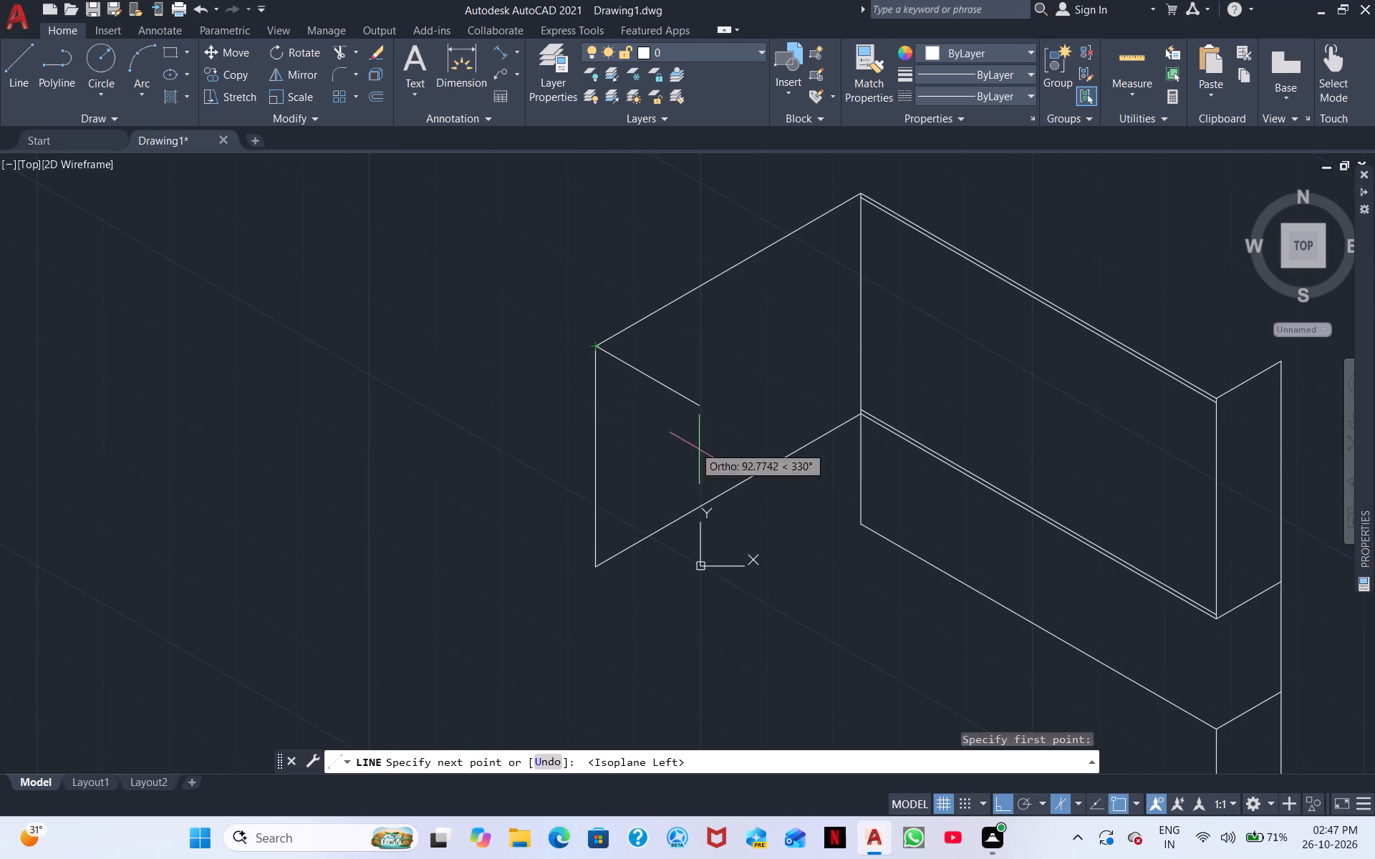
{"action": "left_click", "coordinate": [1000, 797]}
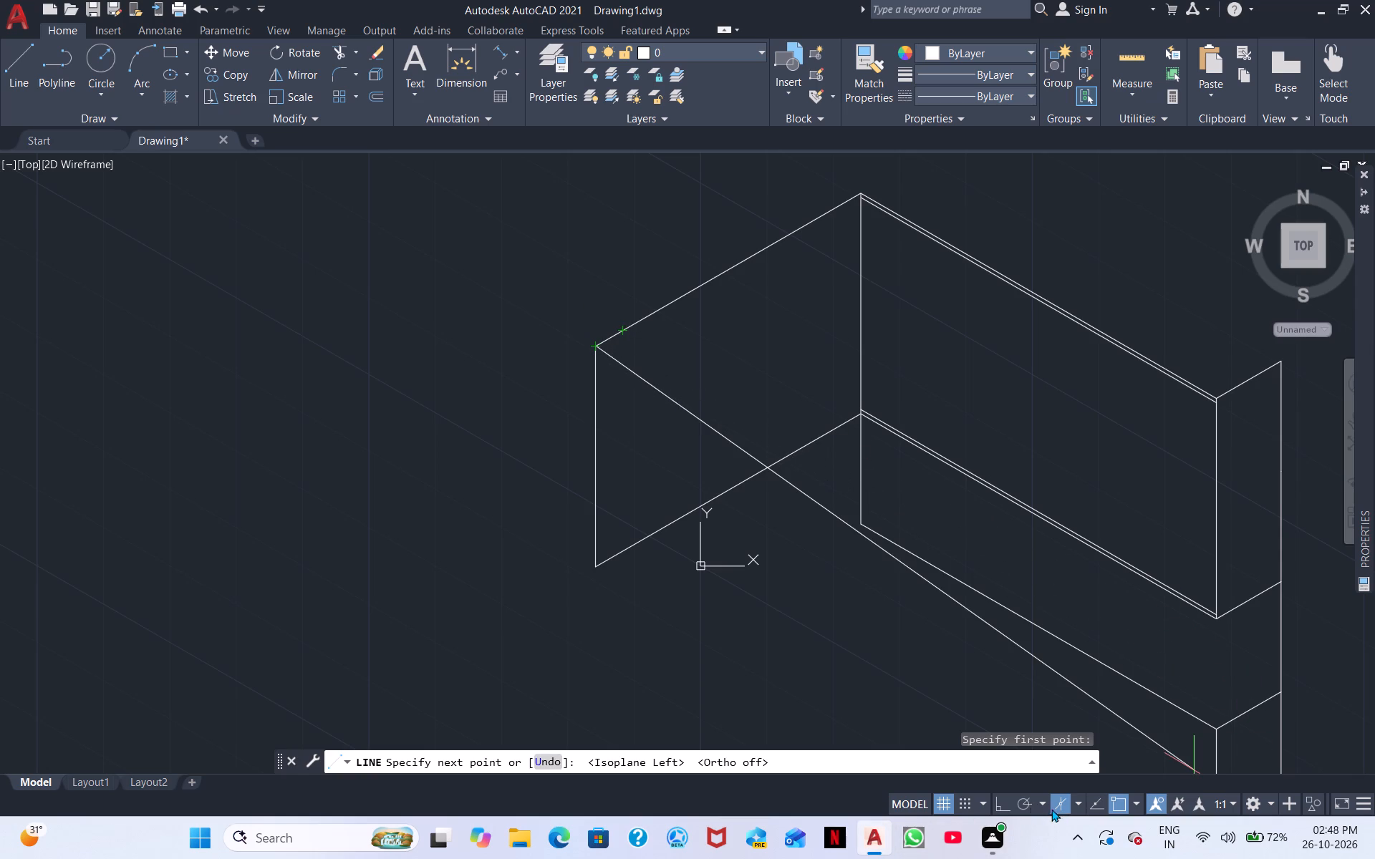
{"action": "left_click", "coordinate": [1001, 803]}
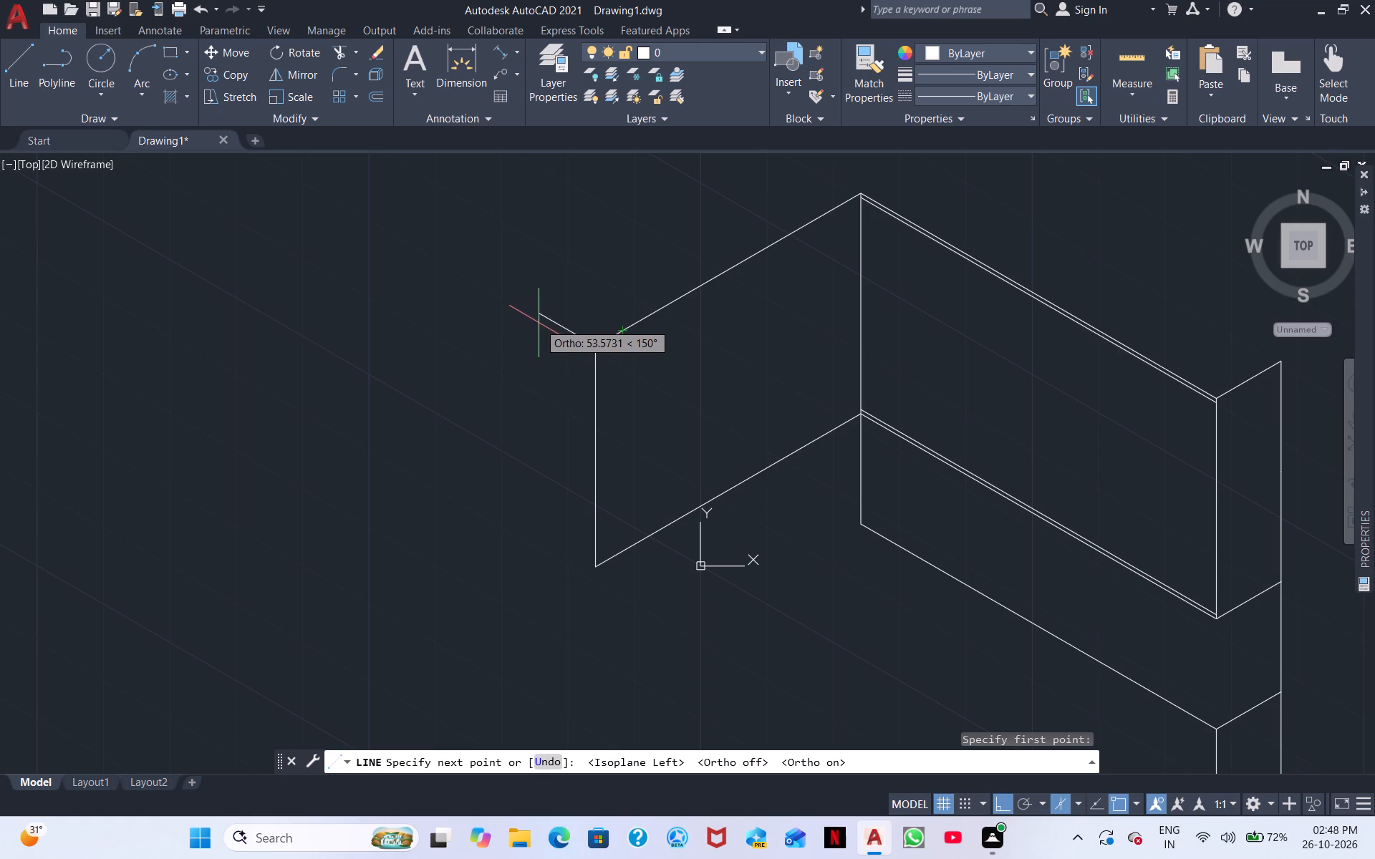
{"action": "type", "text": "61"}
{"action": "key", "text": "Return"}
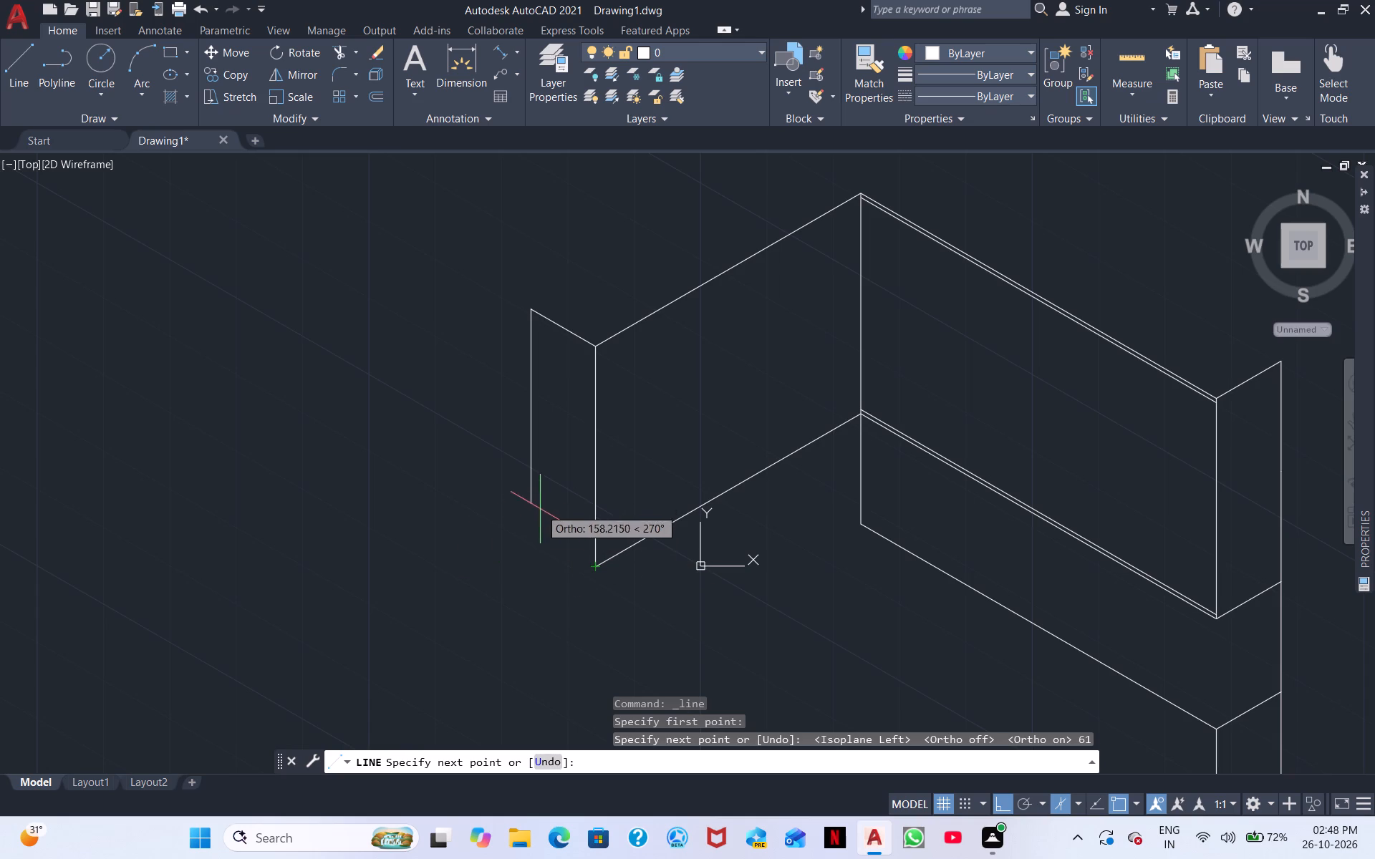
{"action": "right_click", "coordinate": [547, 527]}
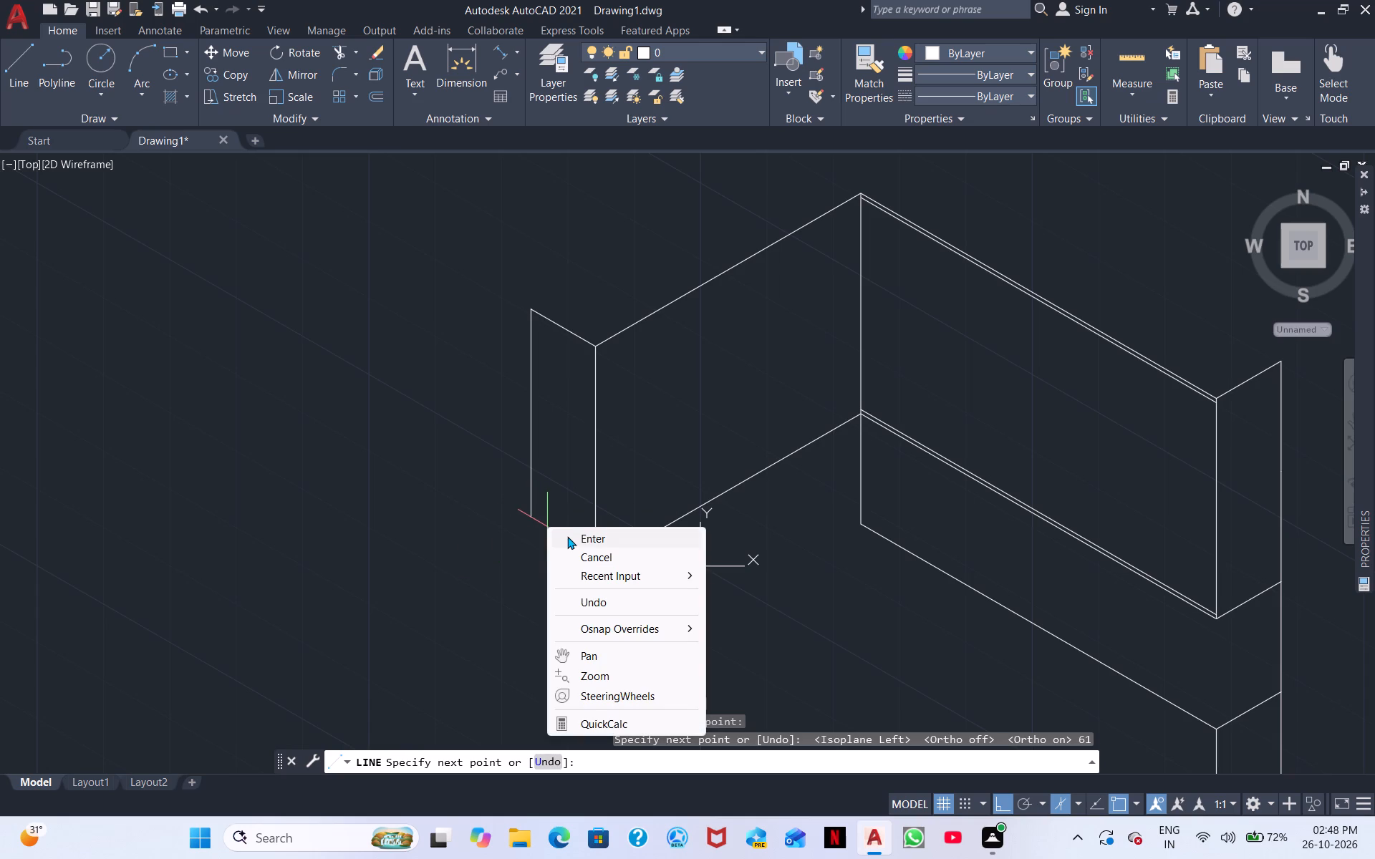
{"action": "left_click", "coordinate": [567, 536]}
Draw a 61-unit line at 150° from the wing panel's lower outer corner, continuing vertically up to the upper 61-unit line's free end.
{"action": "right_click", "coordinate": [625, 477]}
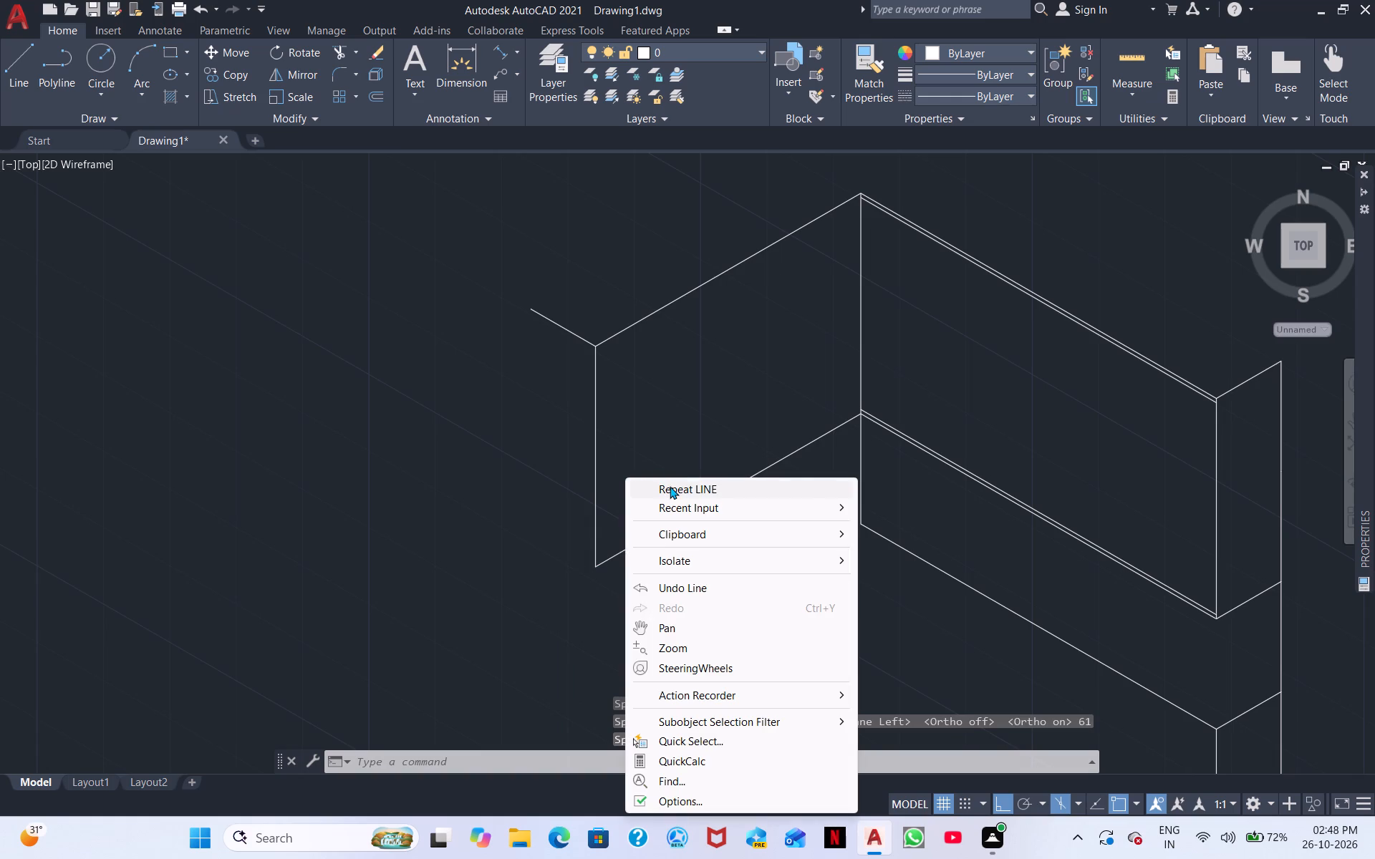
{"action": "left_click", "coordinate": [670, 486]}
{"action": "left_click", "coordinate": [597, 568]}
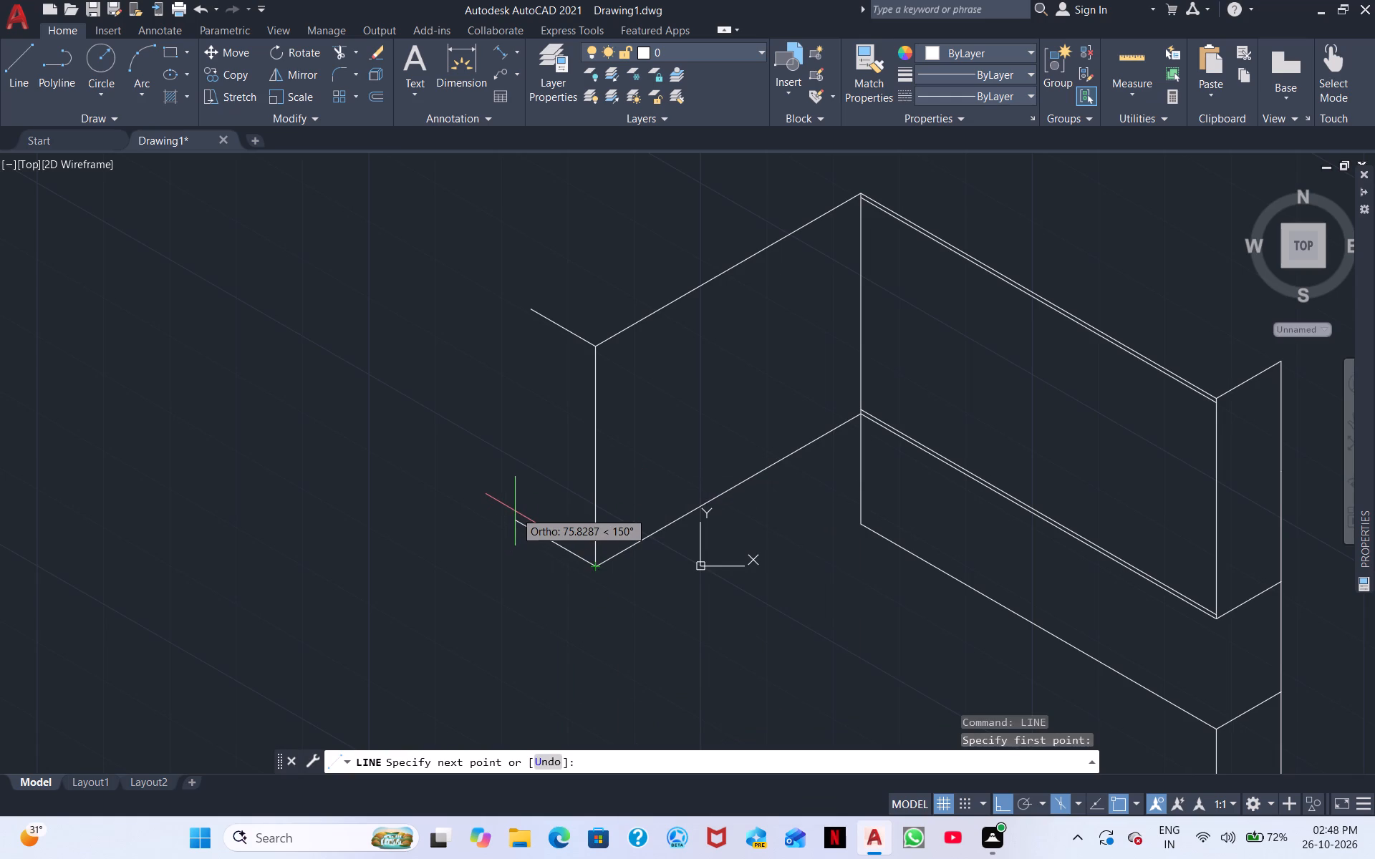
{"action": "type", "text": "61"}
{"action": "key", "text": "Return"}
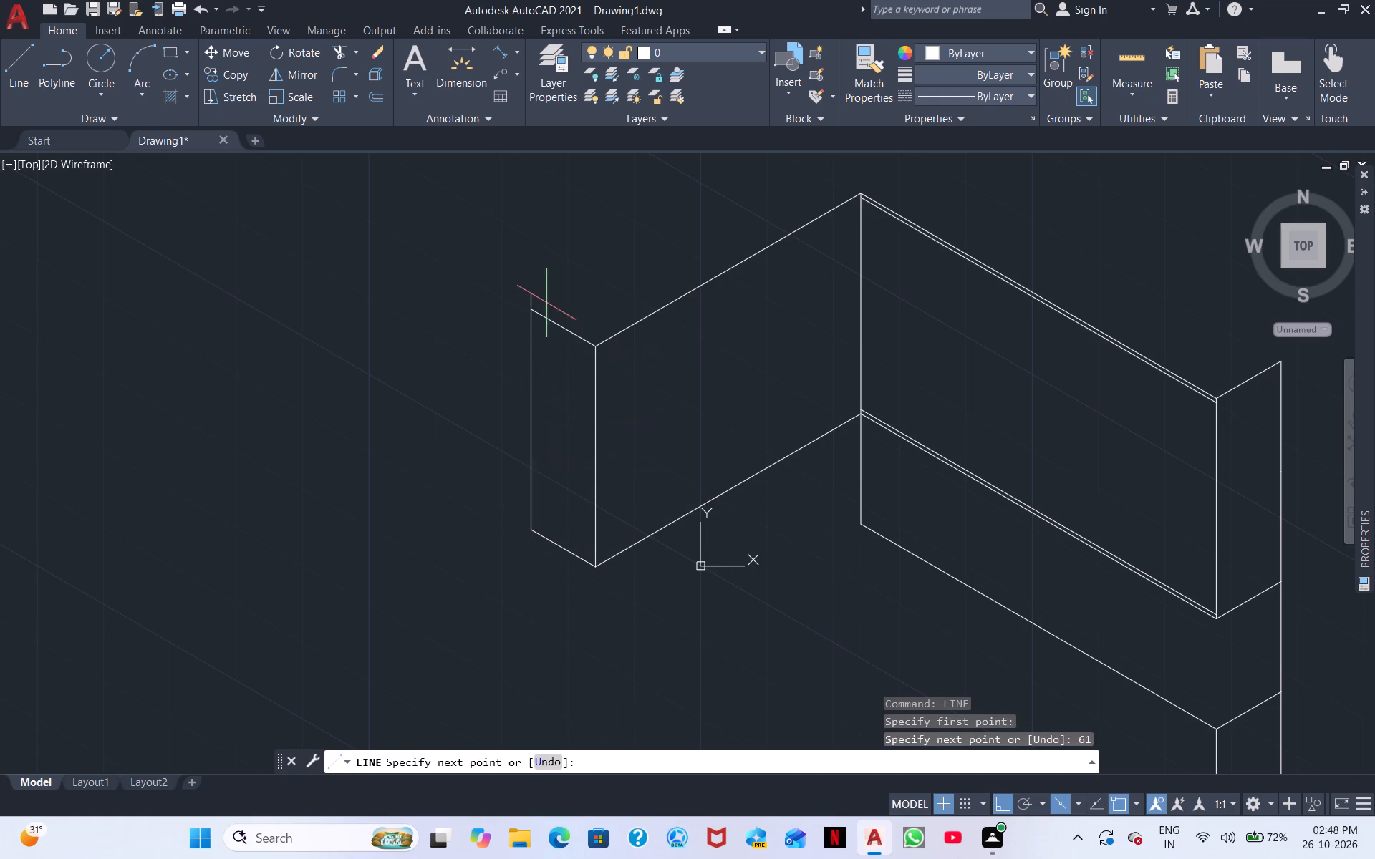
{"action": "left_click", "coordinate": [531, 316]}
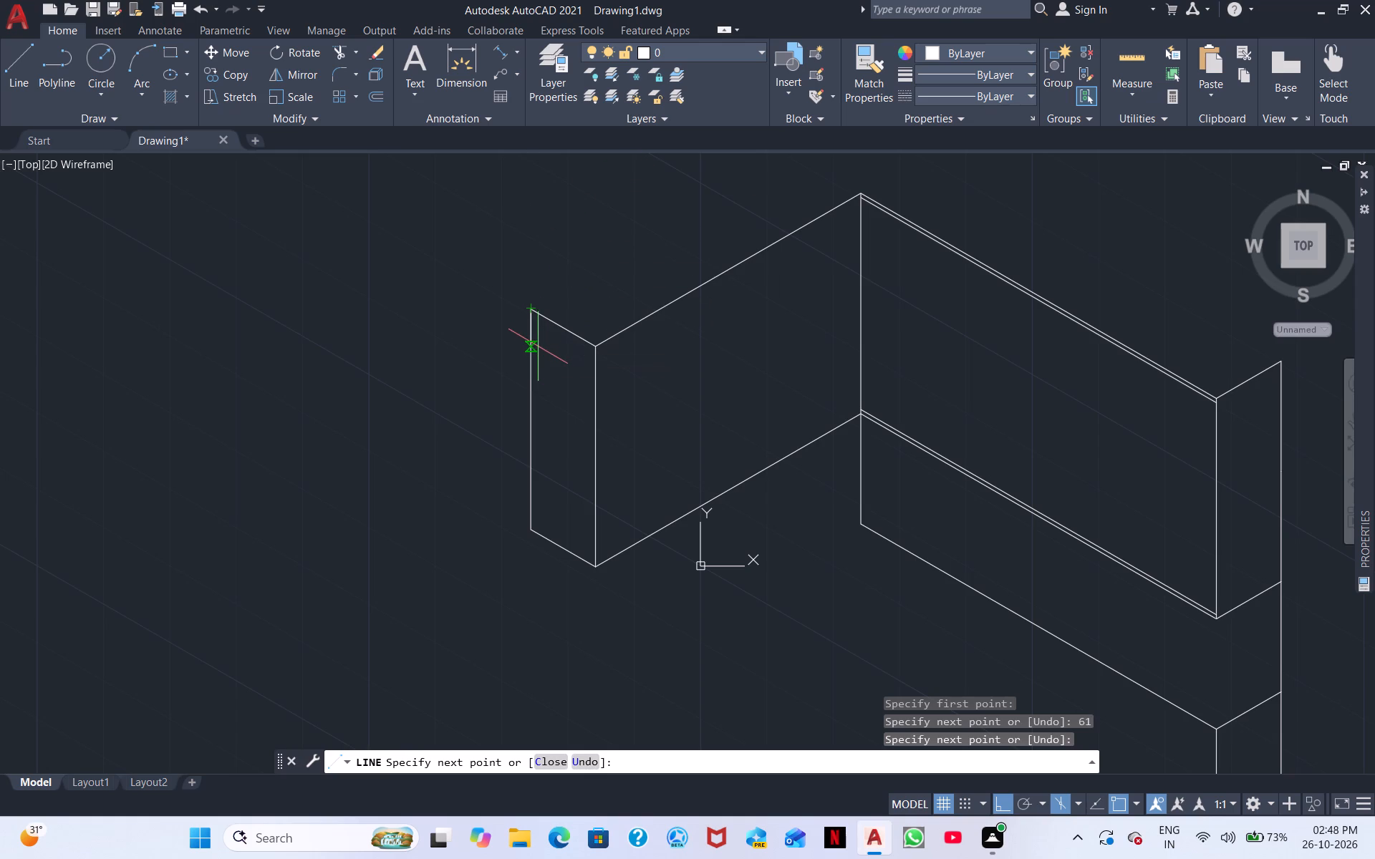
{"action": "key", "text": "Escape"}
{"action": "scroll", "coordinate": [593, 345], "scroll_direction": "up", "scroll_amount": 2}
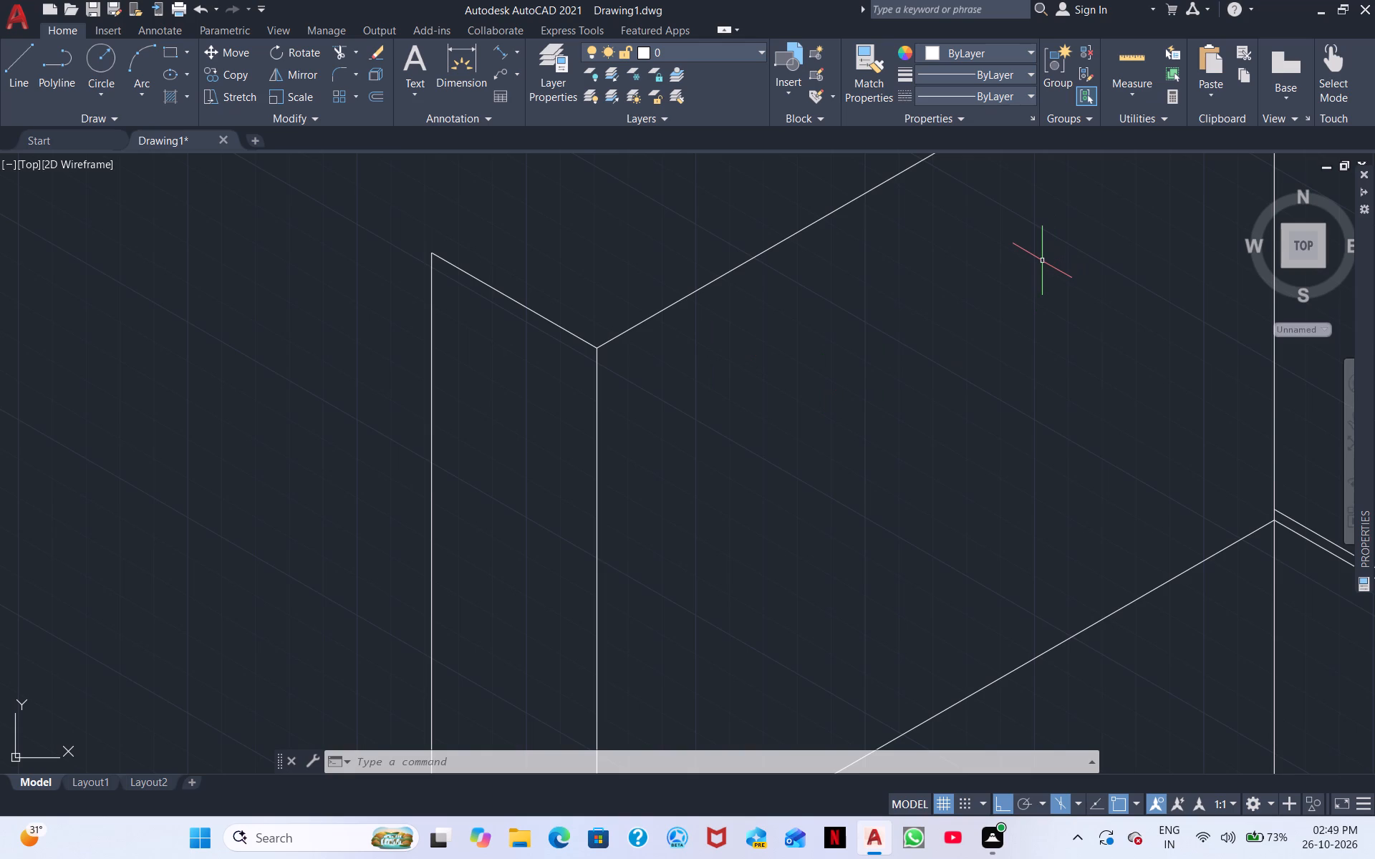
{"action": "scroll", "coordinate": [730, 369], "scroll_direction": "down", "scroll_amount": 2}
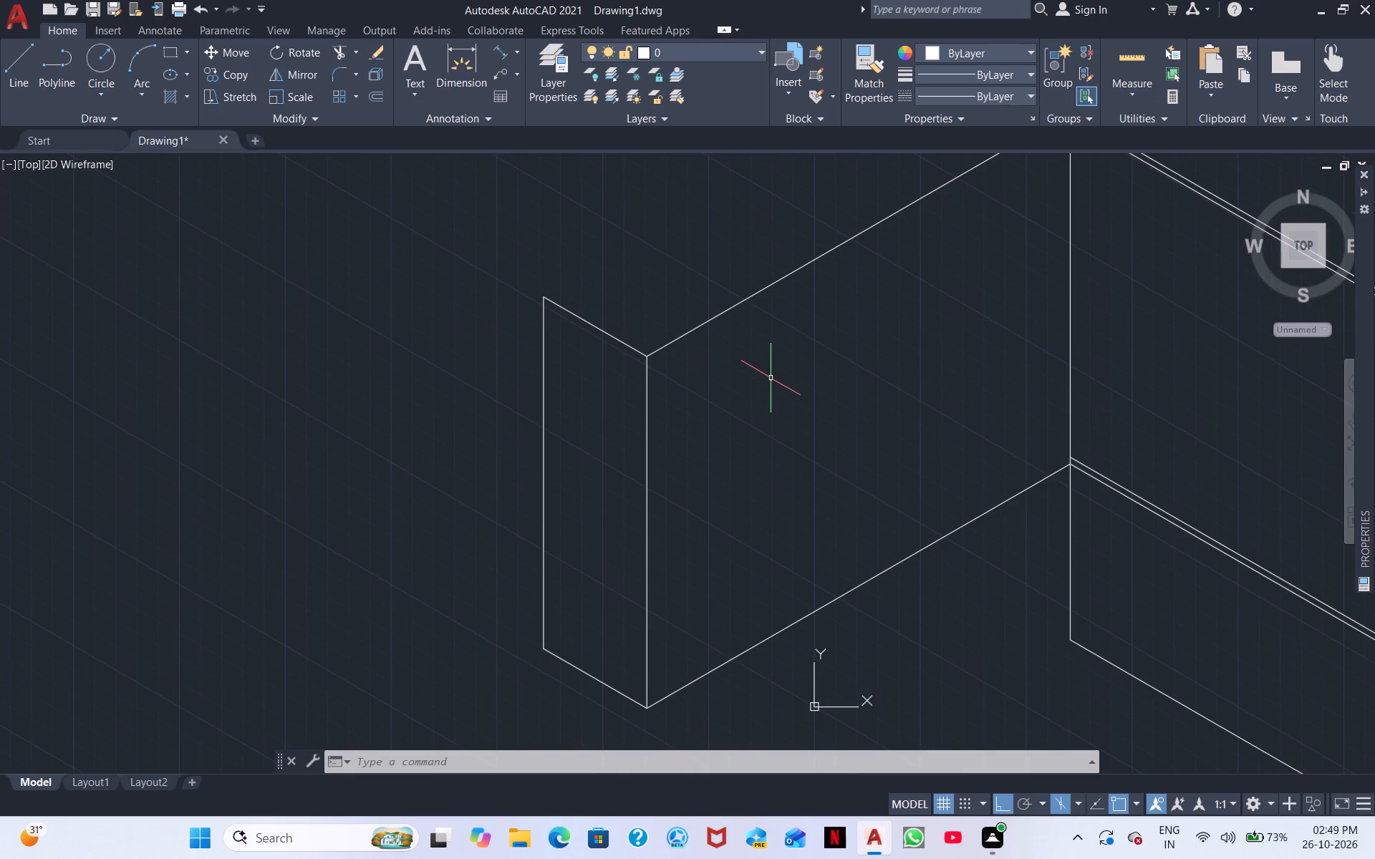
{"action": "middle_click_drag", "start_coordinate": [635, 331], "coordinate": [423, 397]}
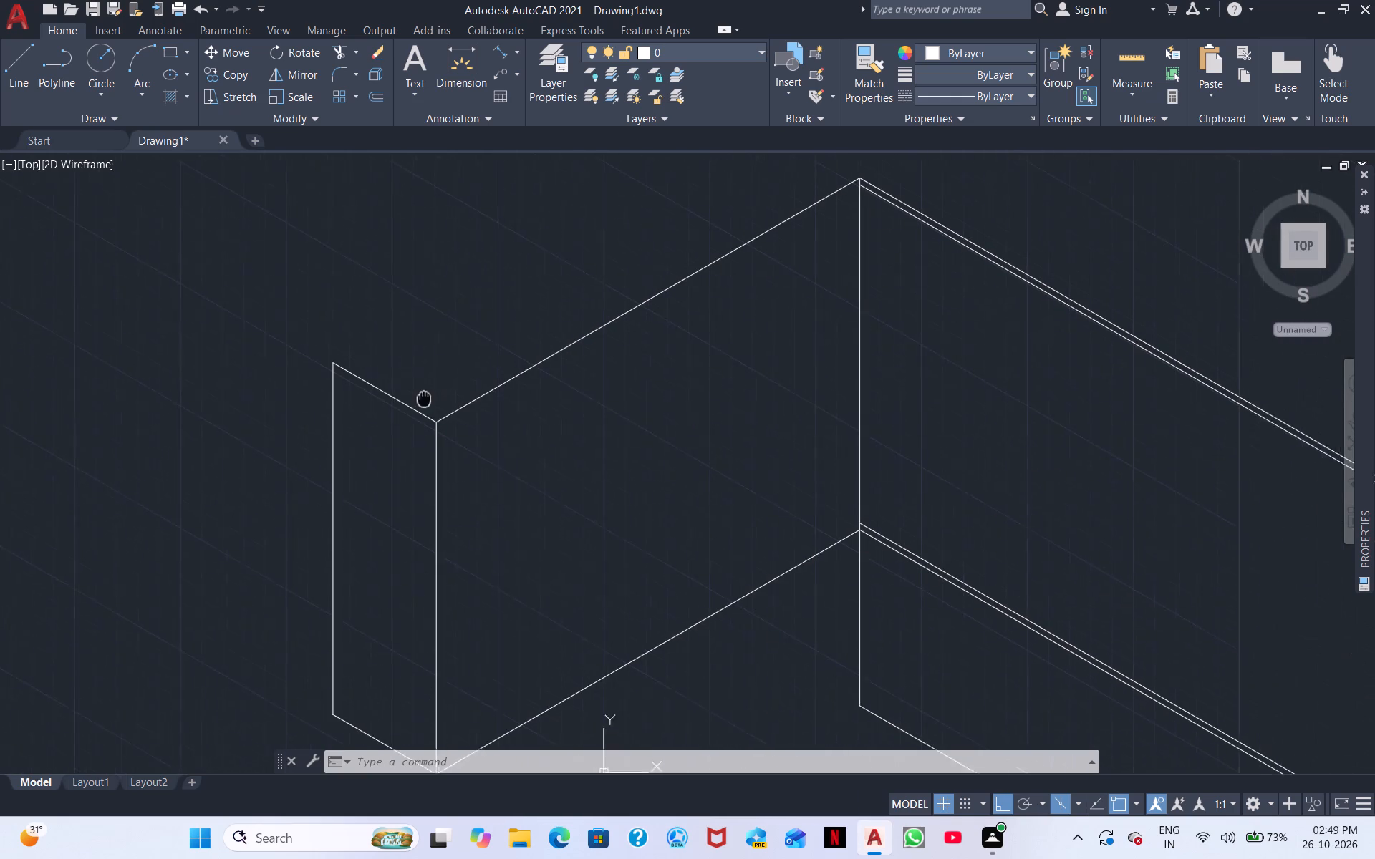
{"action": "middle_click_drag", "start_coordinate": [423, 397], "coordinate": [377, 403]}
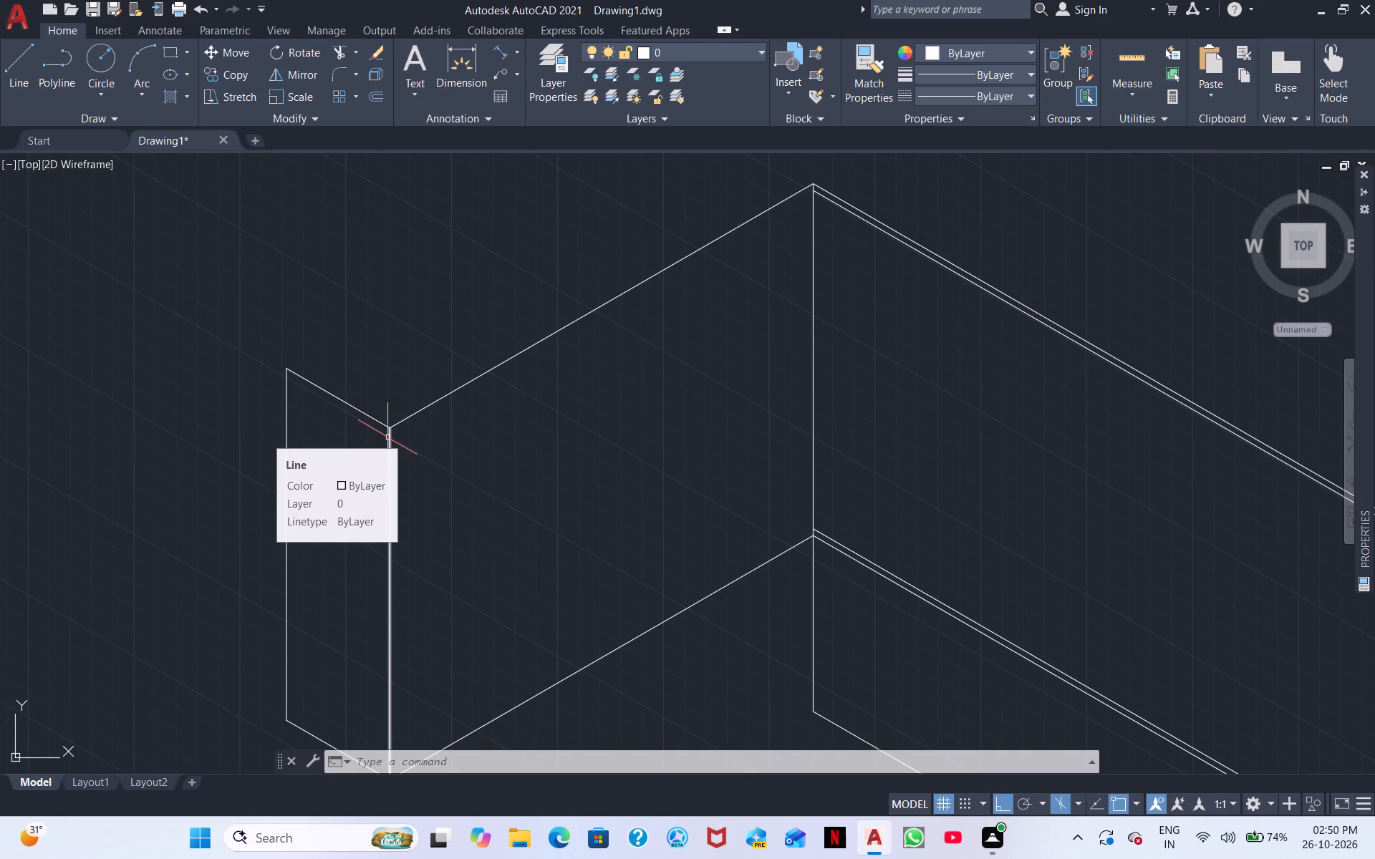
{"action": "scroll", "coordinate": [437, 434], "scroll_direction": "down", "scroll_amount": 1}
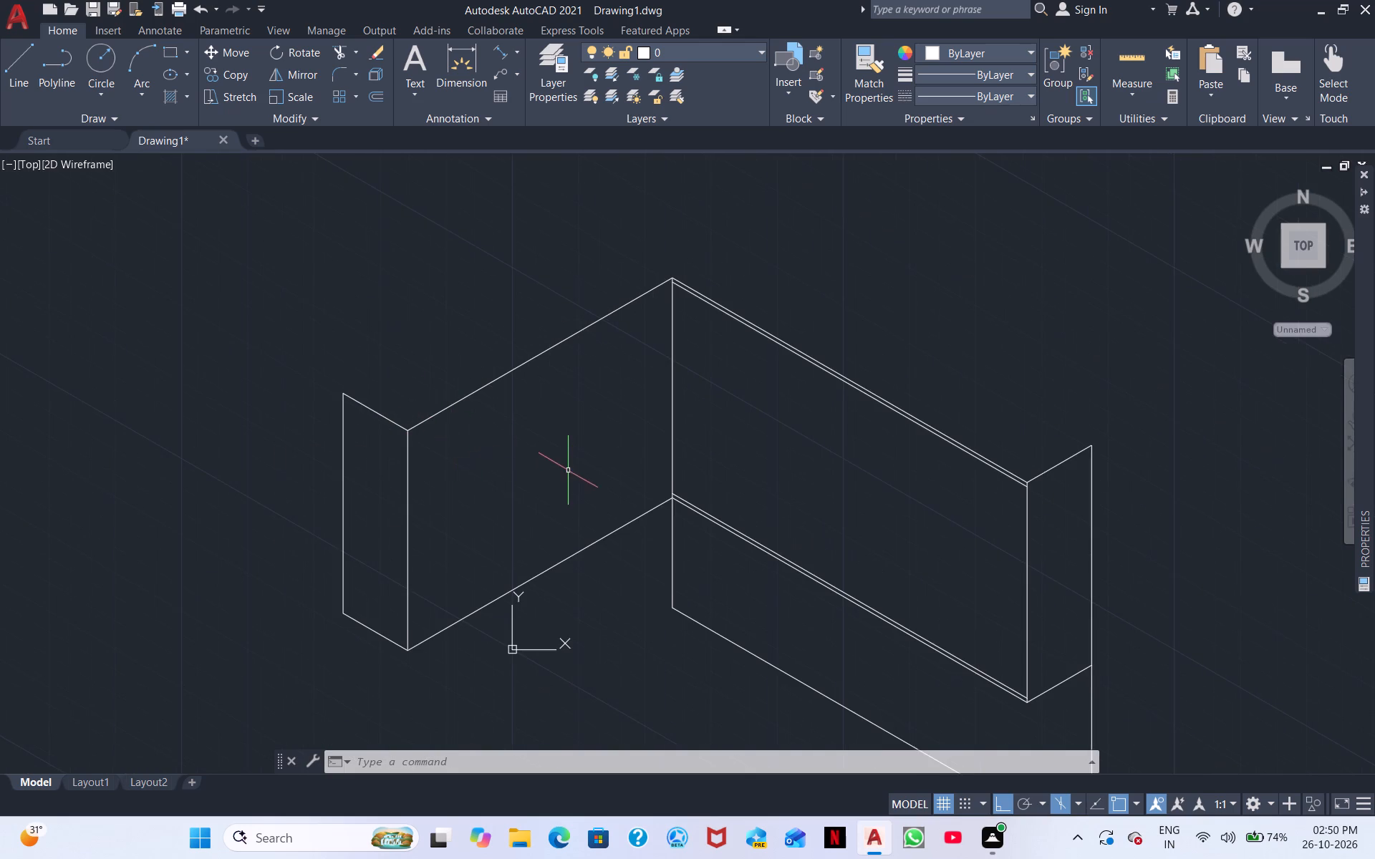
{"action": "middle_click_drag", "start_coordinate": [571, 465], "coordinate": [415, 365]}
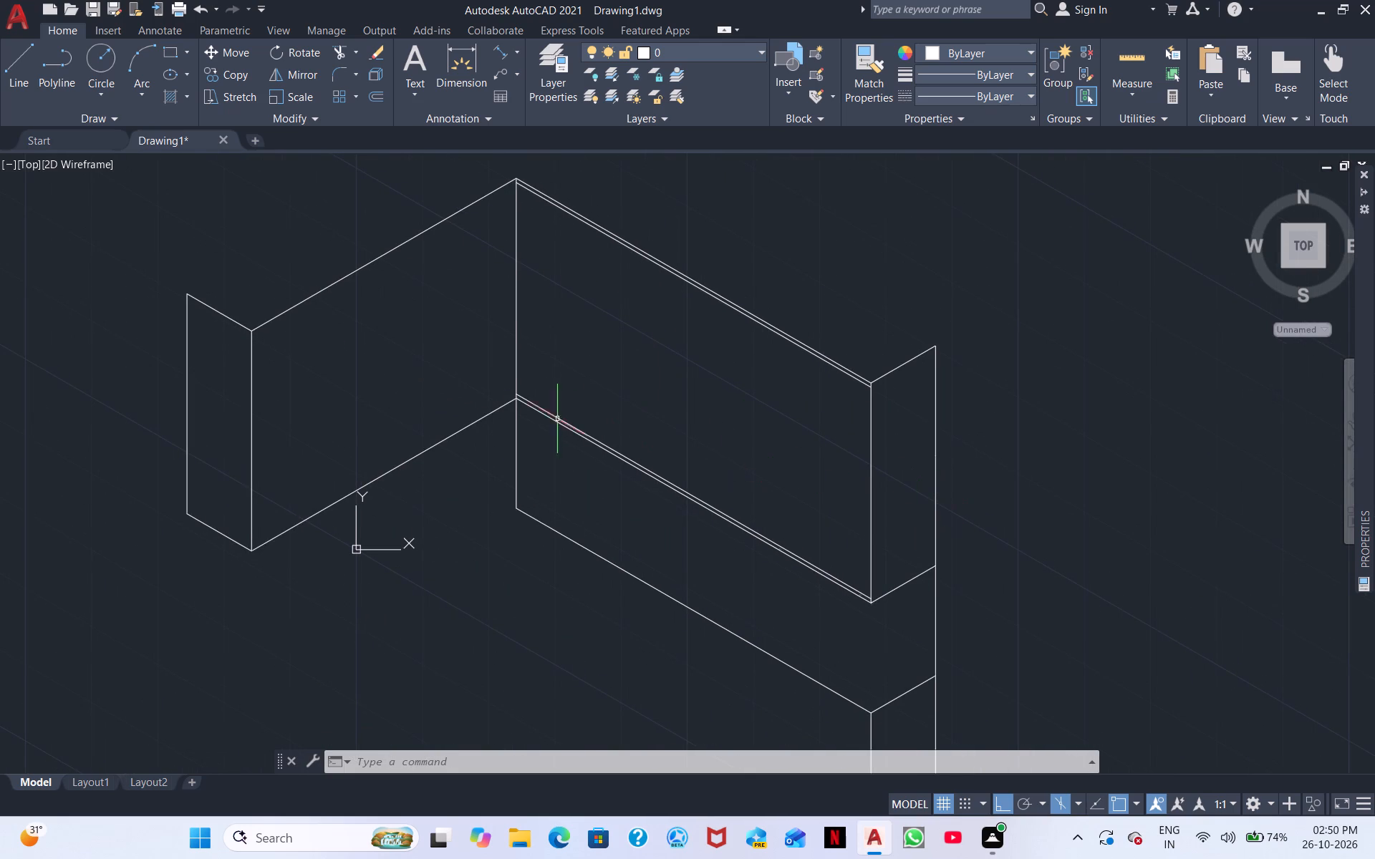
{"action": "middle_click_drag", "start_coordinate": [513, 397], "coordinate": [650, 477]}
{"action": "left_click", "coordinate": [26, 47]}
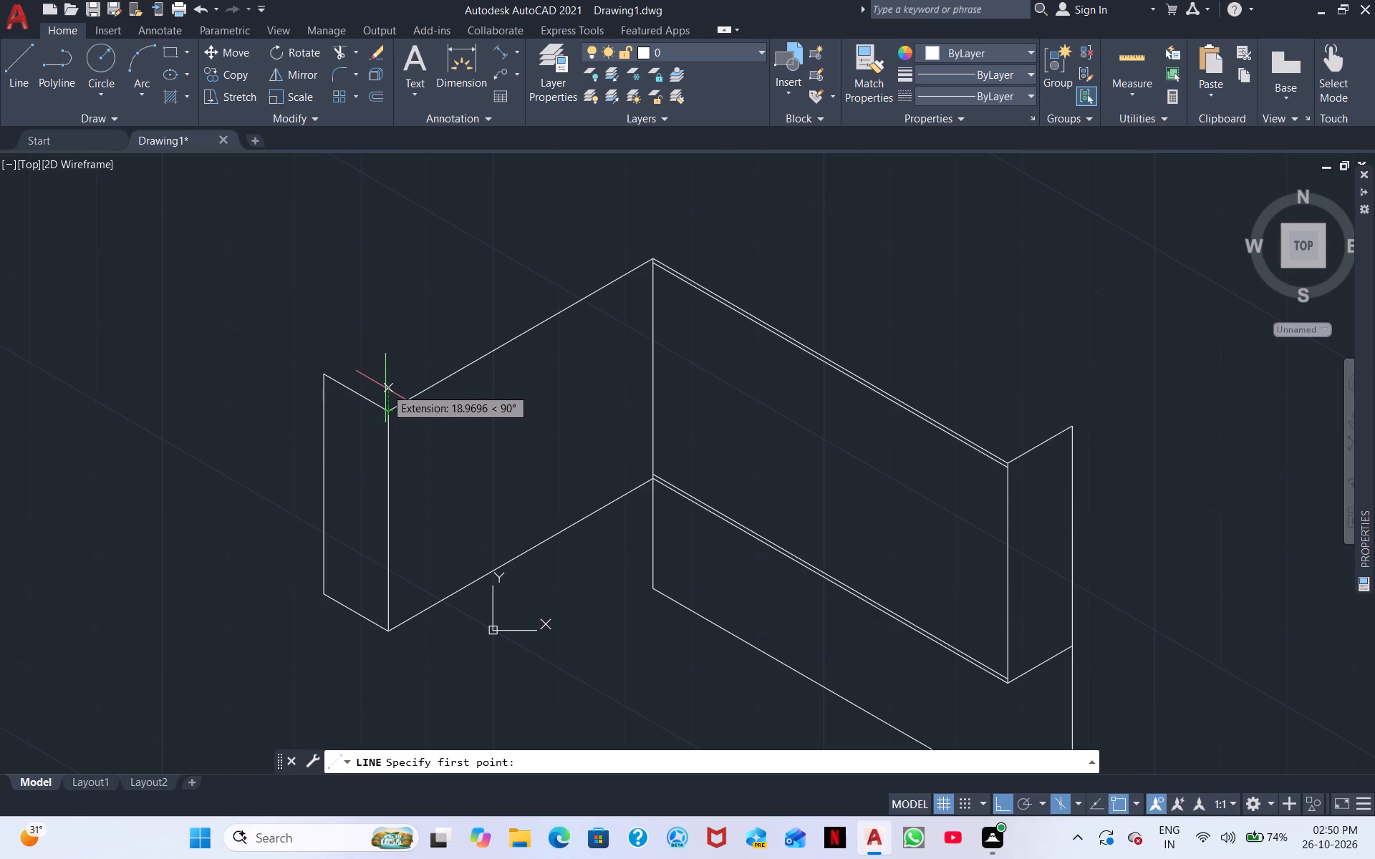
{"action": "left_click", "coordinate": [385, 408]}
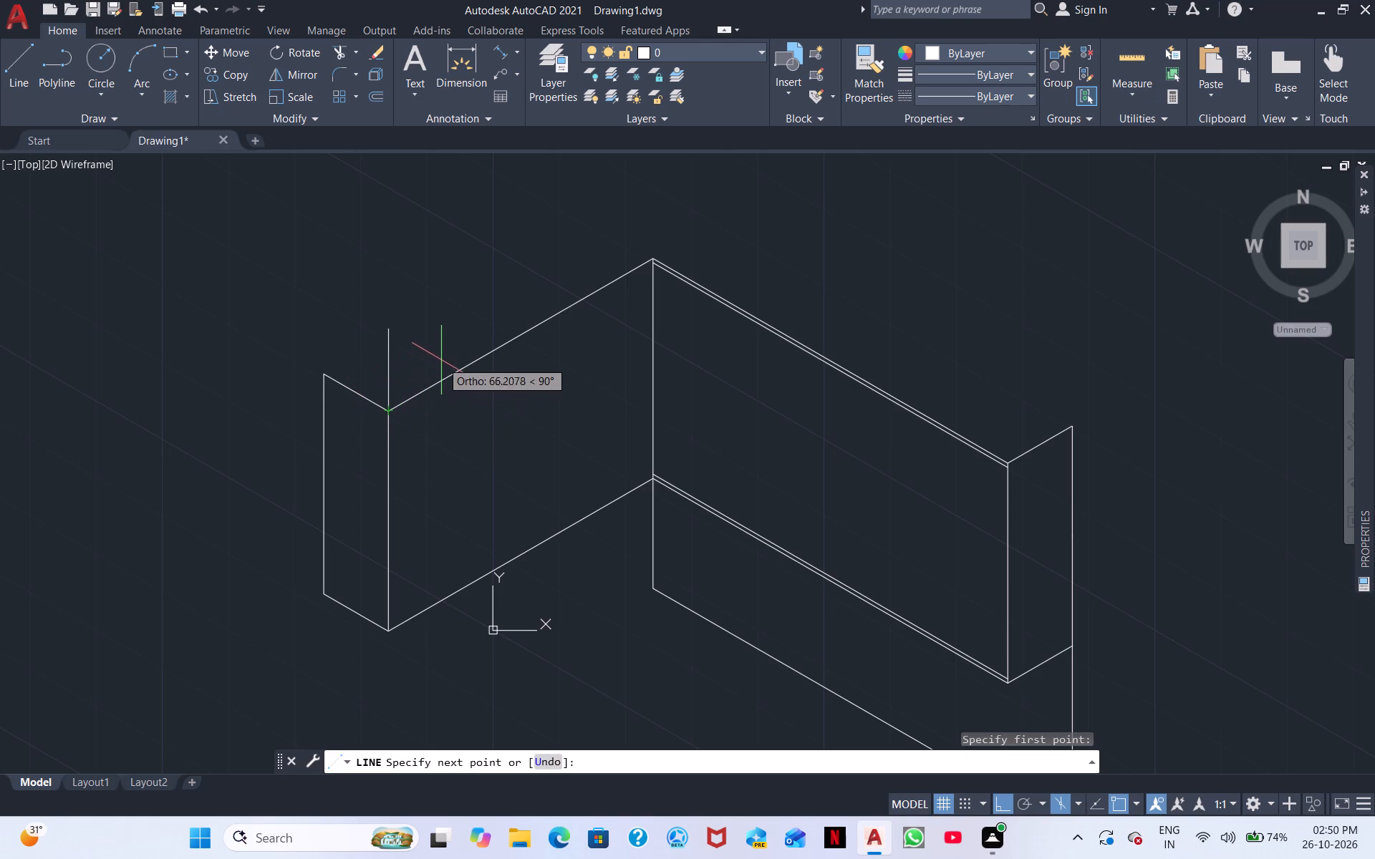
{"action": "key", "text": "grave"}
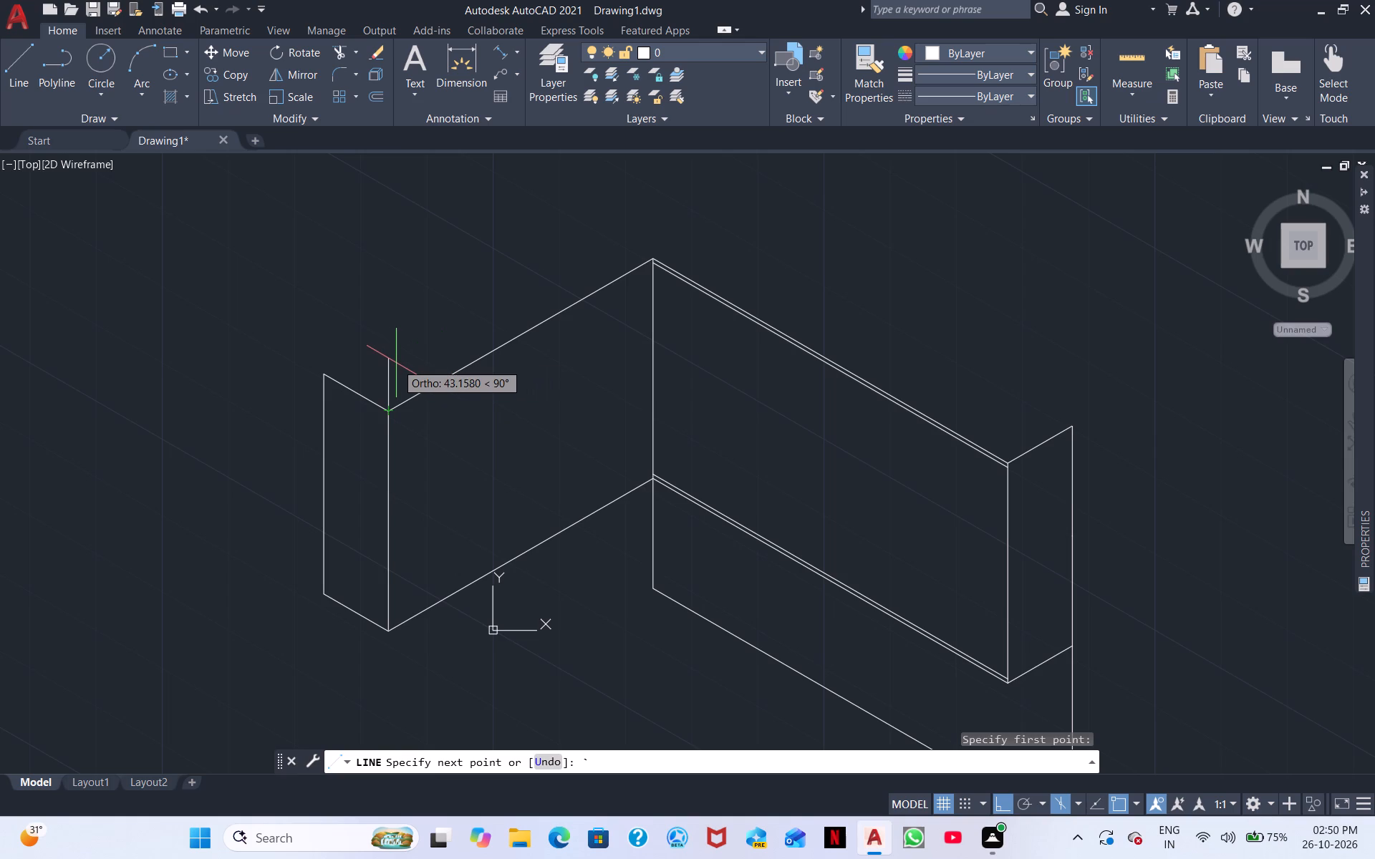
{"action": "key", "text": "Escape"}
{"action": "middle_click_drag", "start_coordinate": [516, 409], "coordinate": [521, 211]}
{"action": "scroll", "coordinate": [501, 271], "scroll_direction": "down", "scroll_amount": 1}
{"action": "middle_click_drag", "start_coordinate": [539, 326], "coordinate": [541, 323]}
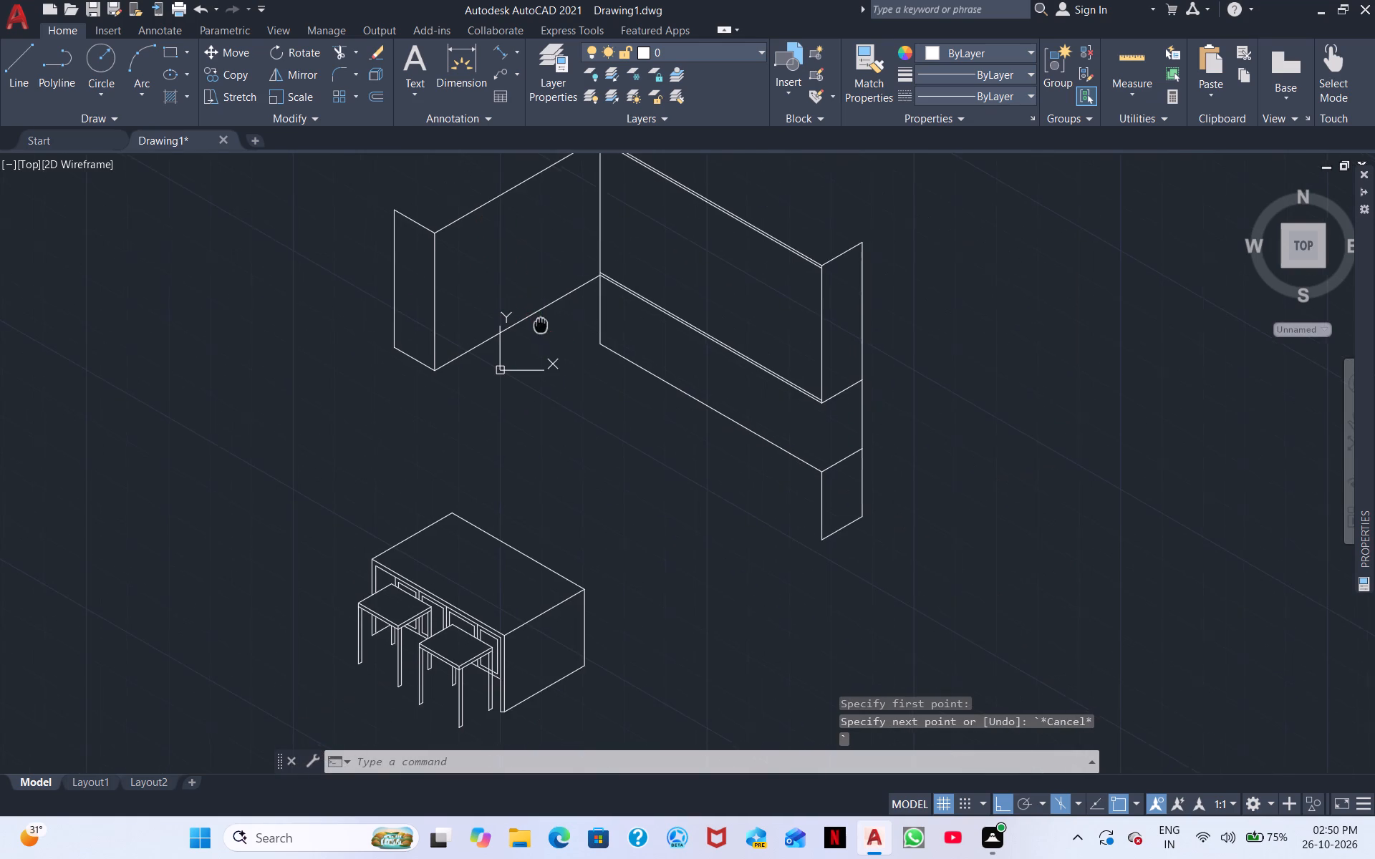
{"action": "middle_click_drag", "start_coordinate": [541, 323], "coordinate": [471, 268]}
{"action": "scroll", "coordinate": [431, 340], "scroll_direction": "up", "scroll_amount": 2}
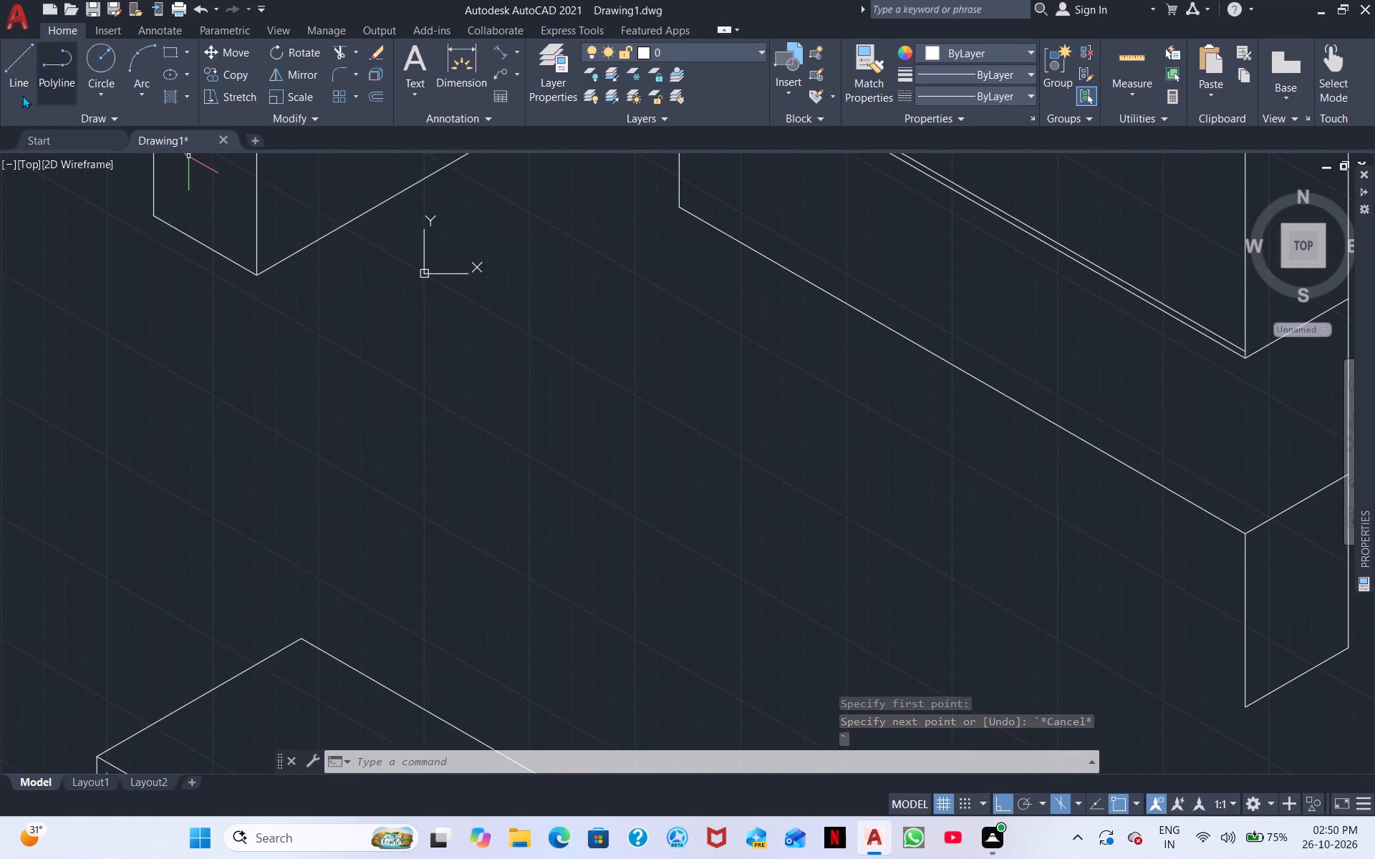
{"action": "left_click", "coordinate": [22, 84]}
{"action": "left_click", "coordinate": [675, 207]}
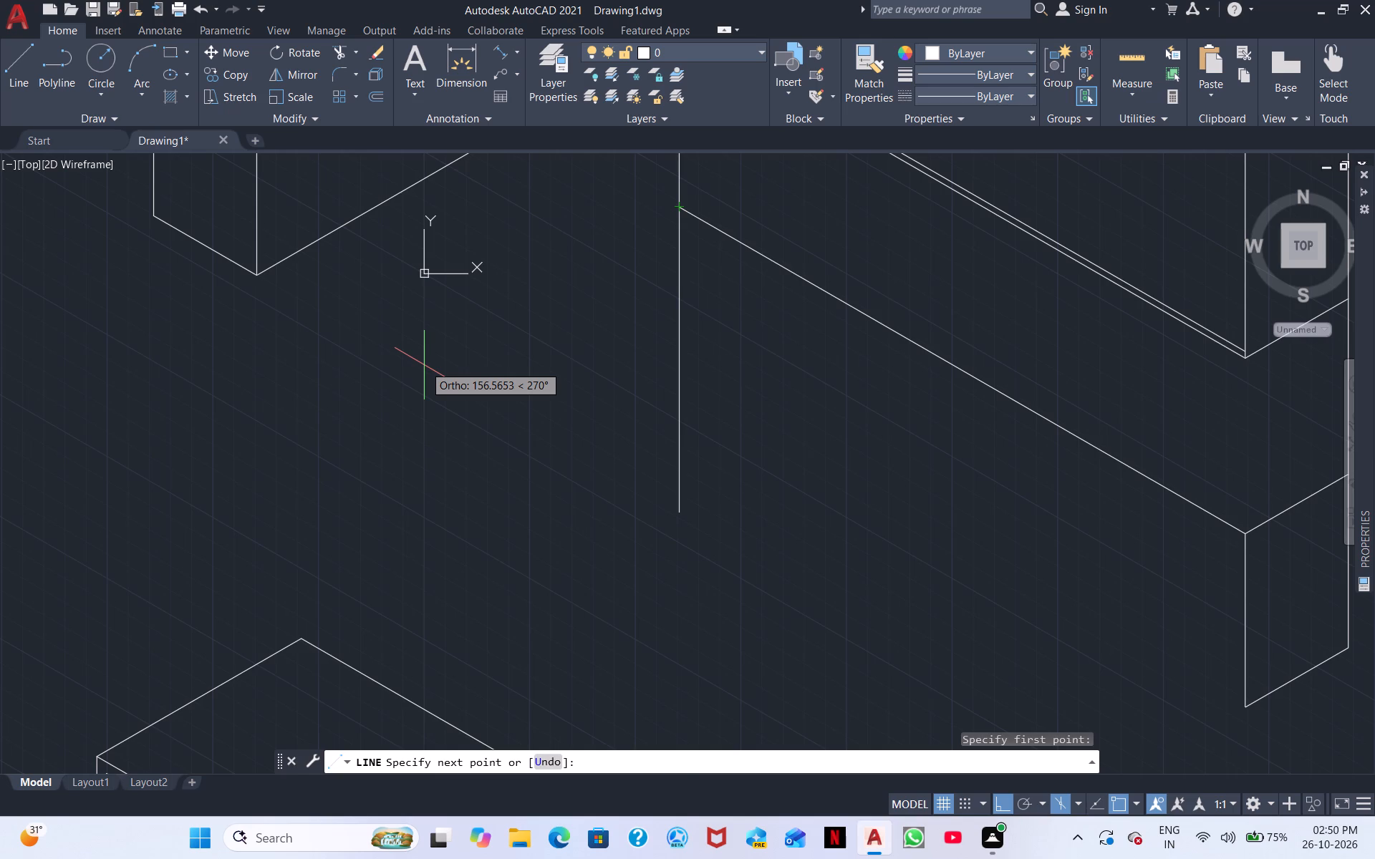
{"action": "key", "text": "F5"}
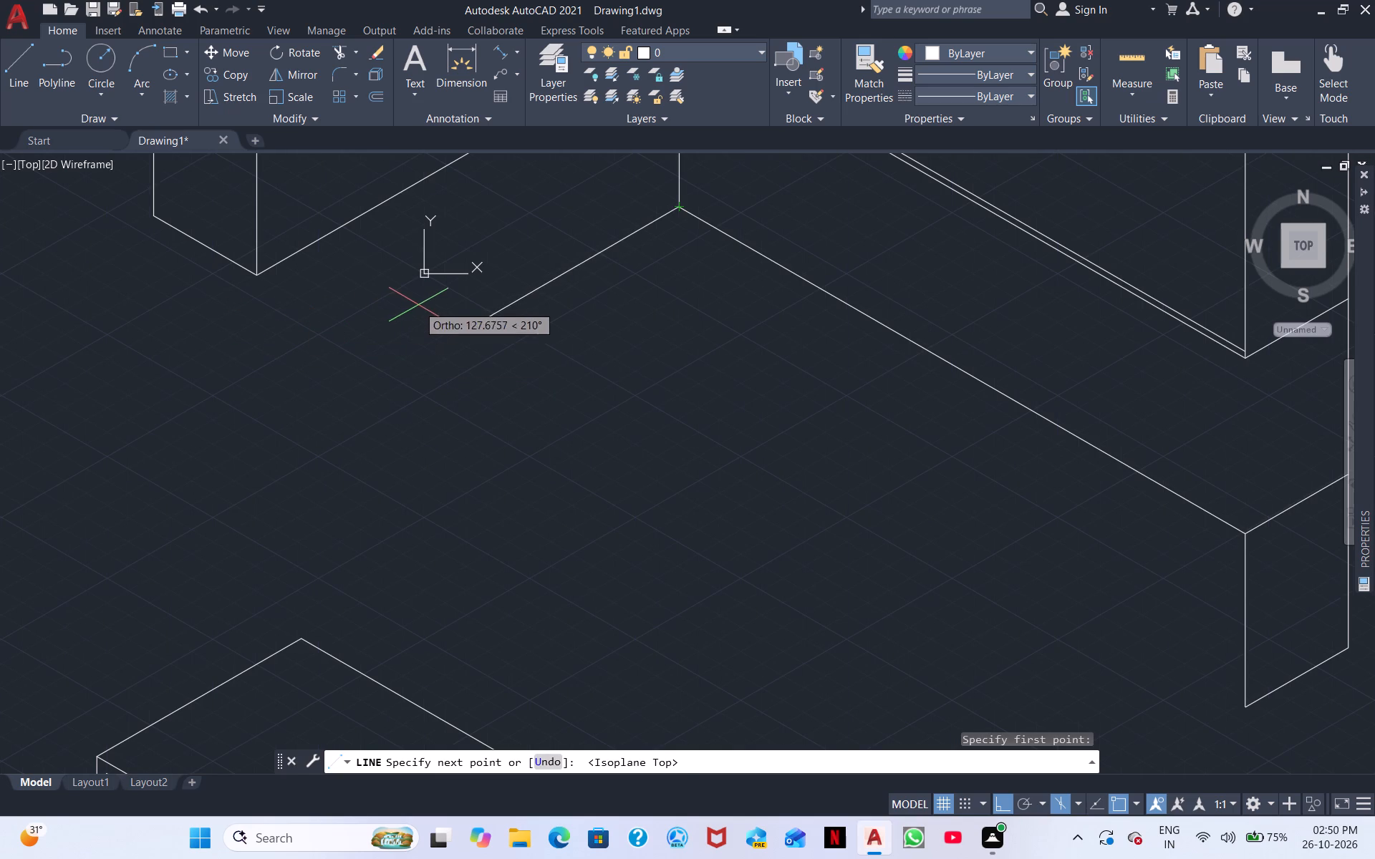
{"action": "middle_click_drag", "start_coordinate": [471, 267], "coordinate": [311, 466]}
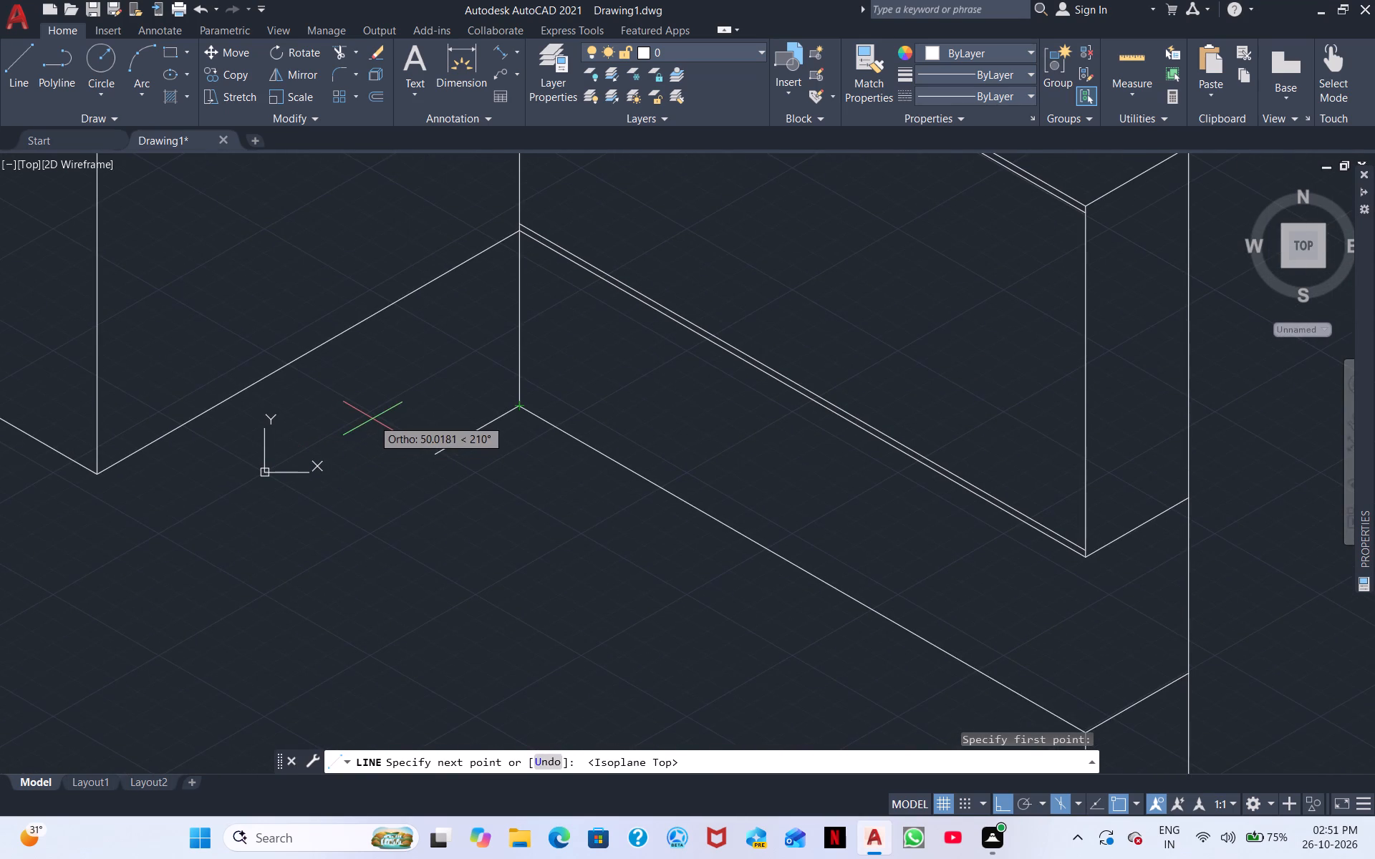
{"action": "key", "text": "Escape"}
Draw an 80-unit line at 30° from the wing panel's near vertical edge, extend it 20 units, and drop vertically to the wing's lower edge.
{"action": "middle_click_drag", "start_coordinate": [392, 377], "coordinate": [622, 506]}
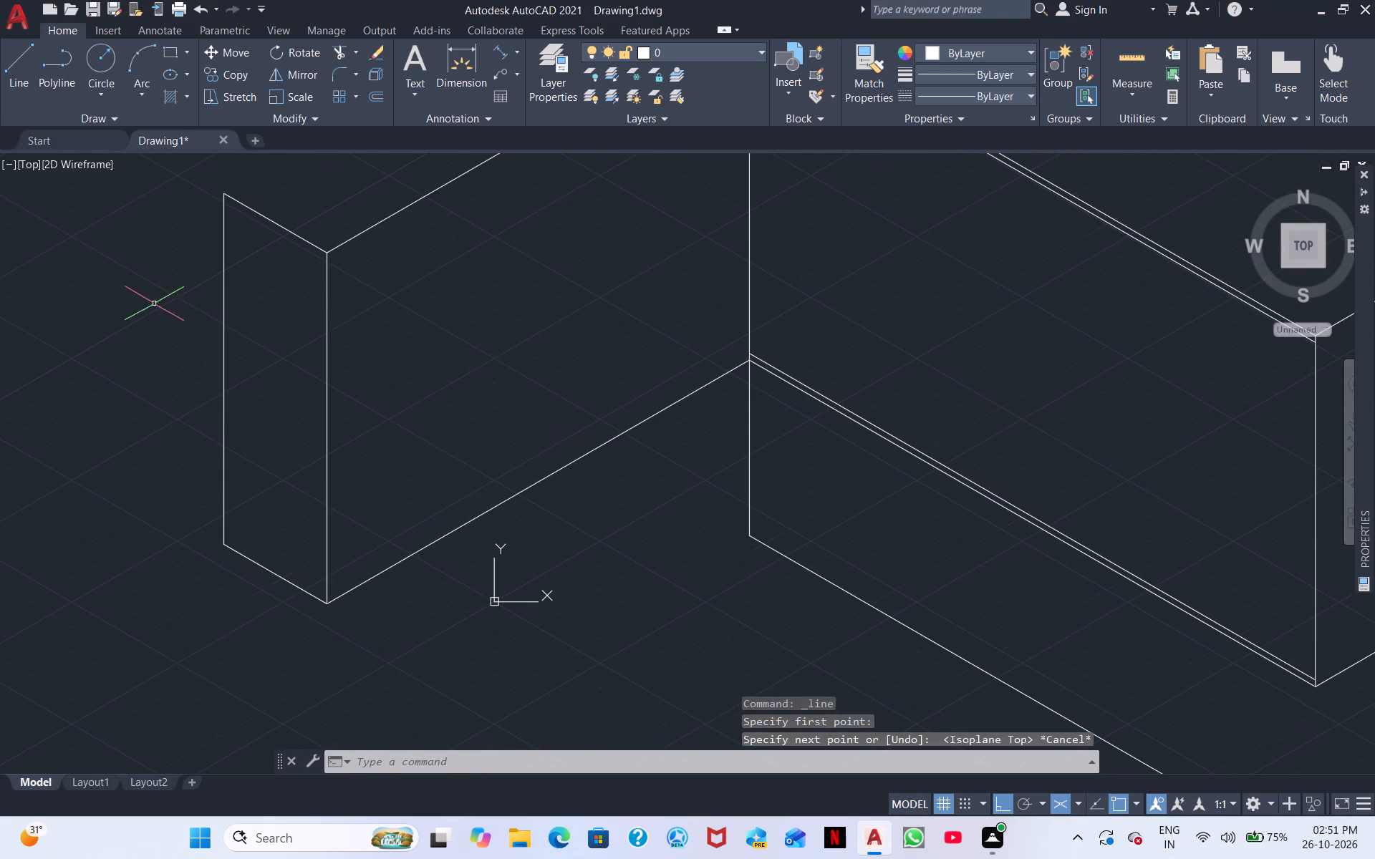
{"action": "left_click", "coordinate": [14, 62]}
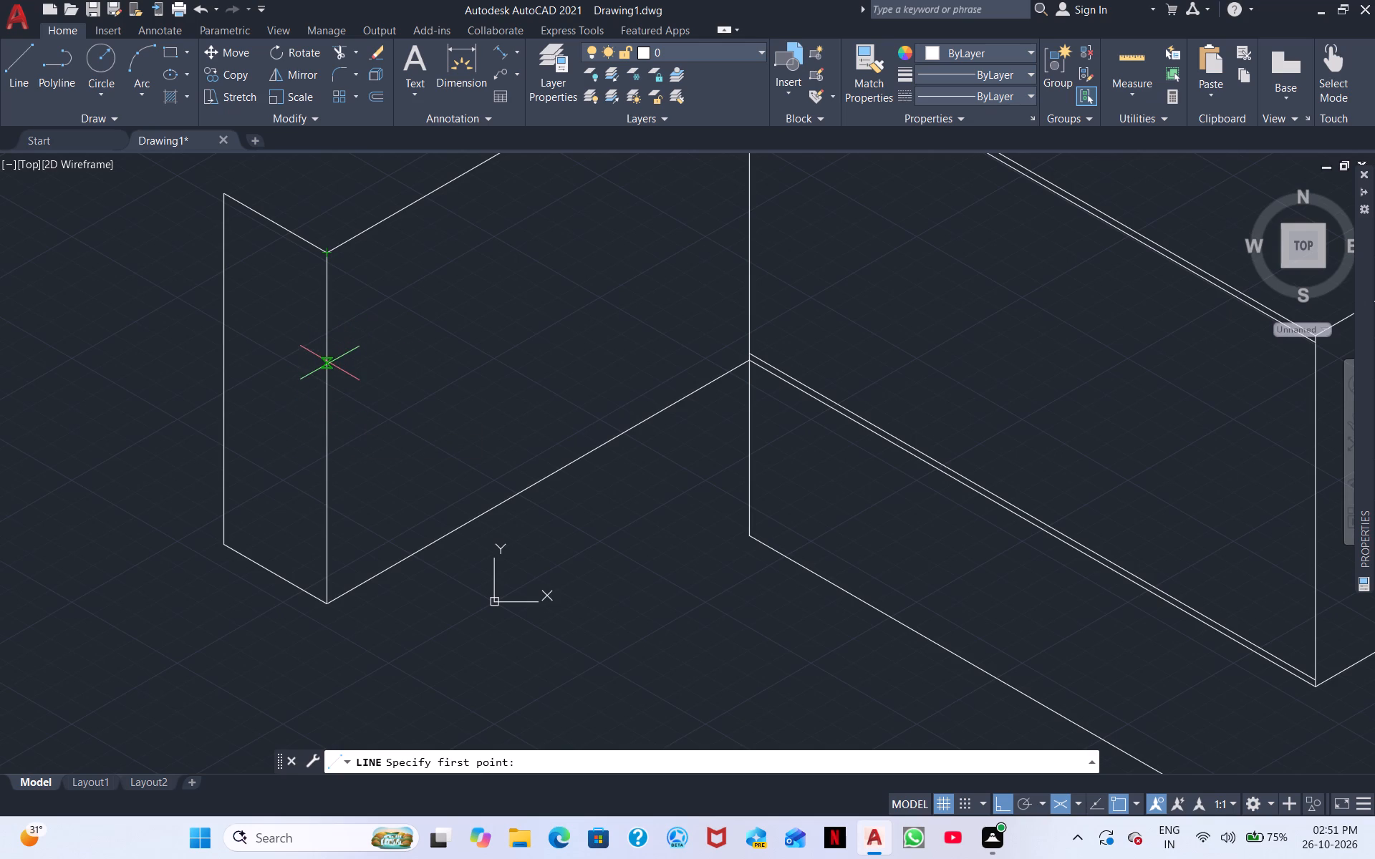
{"action": "left_click", "coordinate": [330, 353]}
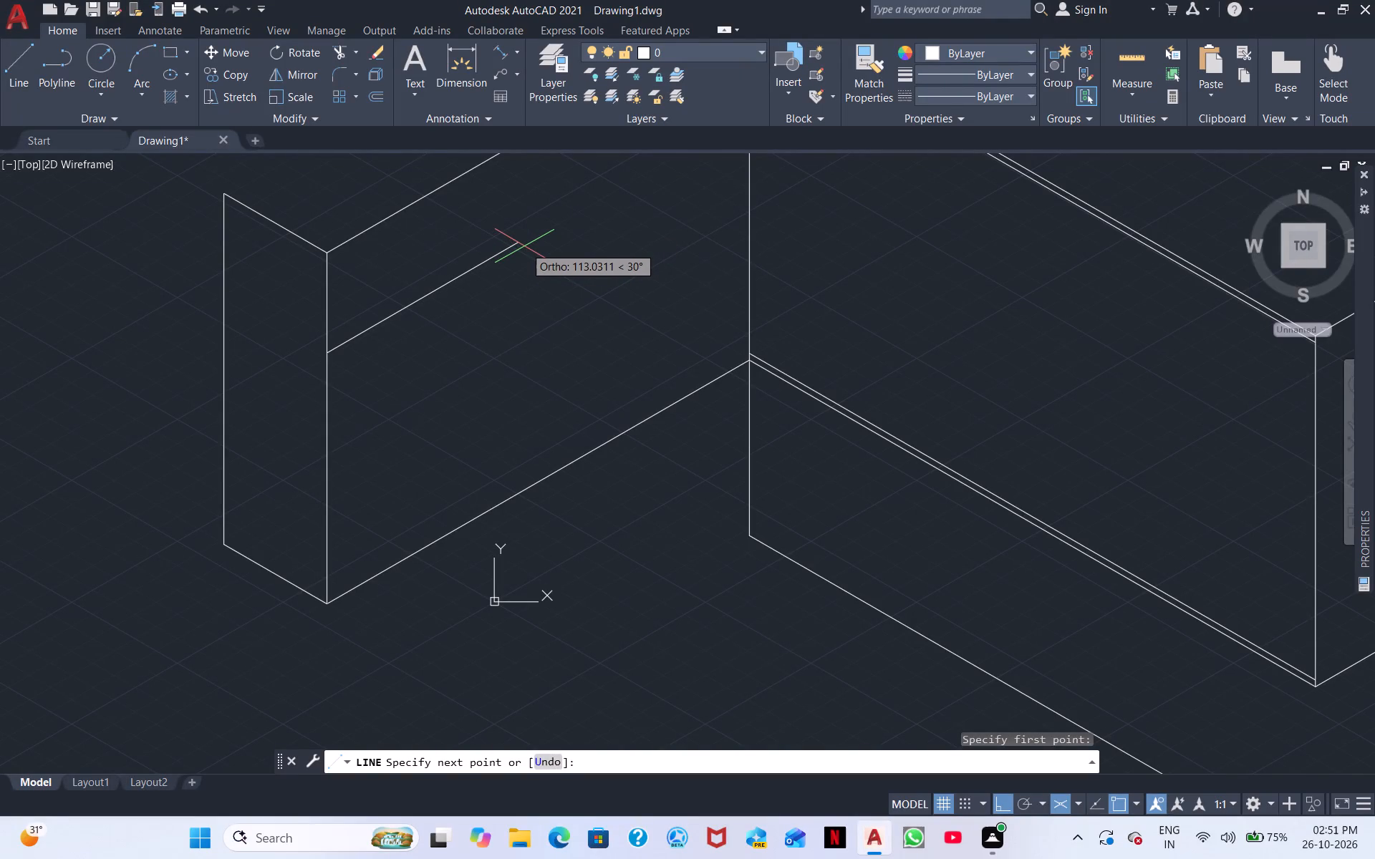
{"action": "type", "text": "80"}
{"action": "key", "text": "Return"}
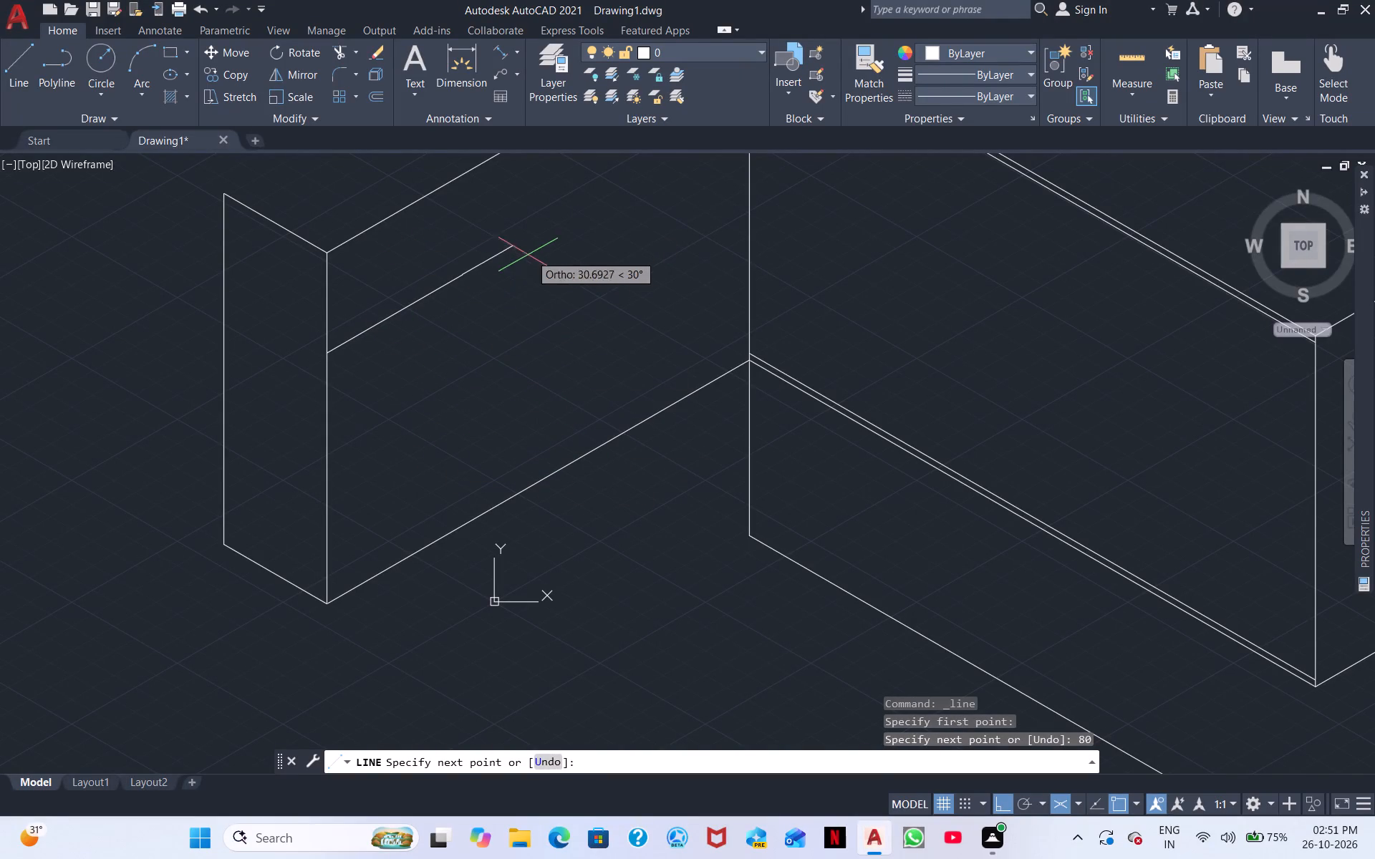
{"action": "type", "text": "20"}
{"action": "key", "text": "Return"}
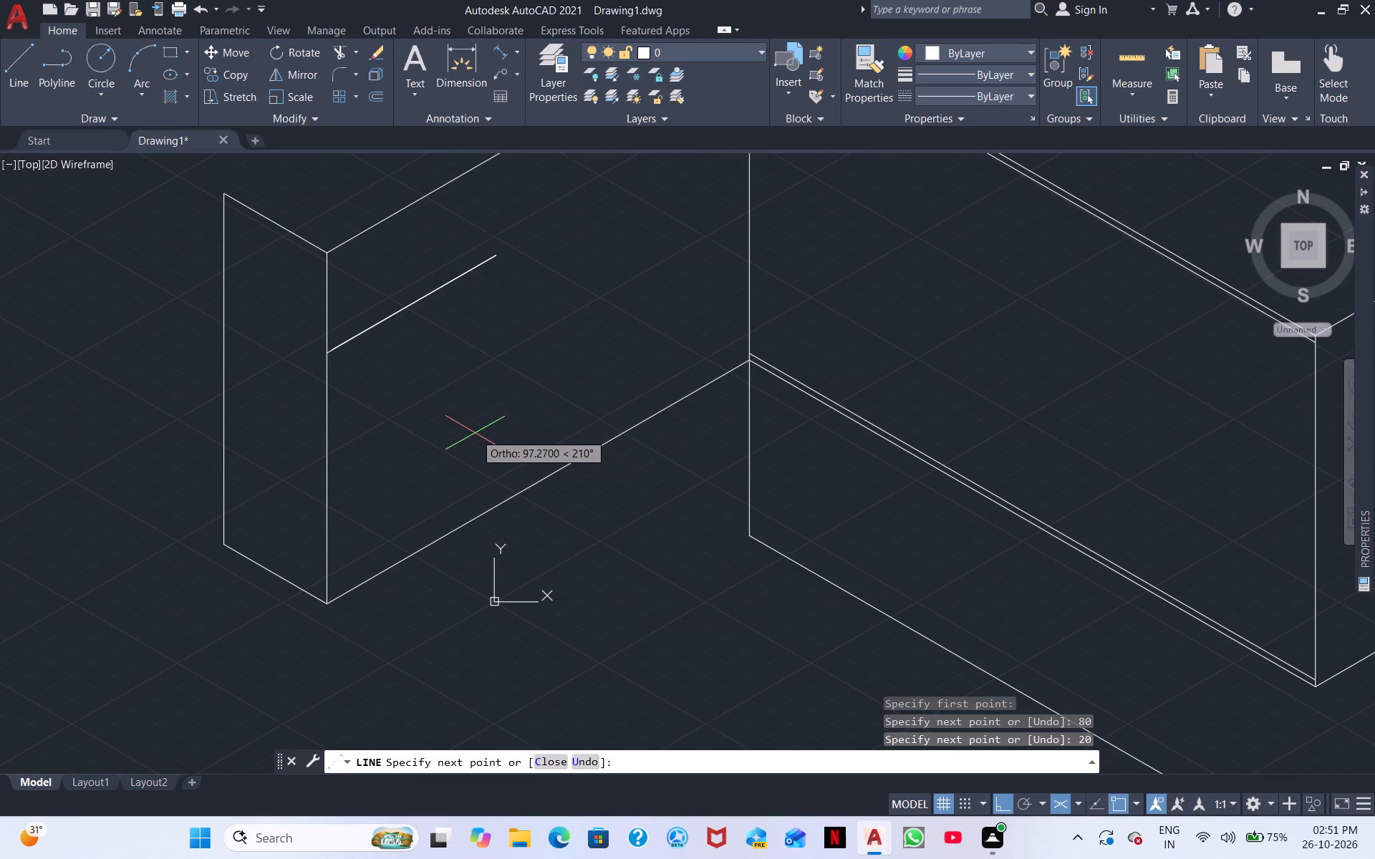
{"action": "key", "text": "F5"}
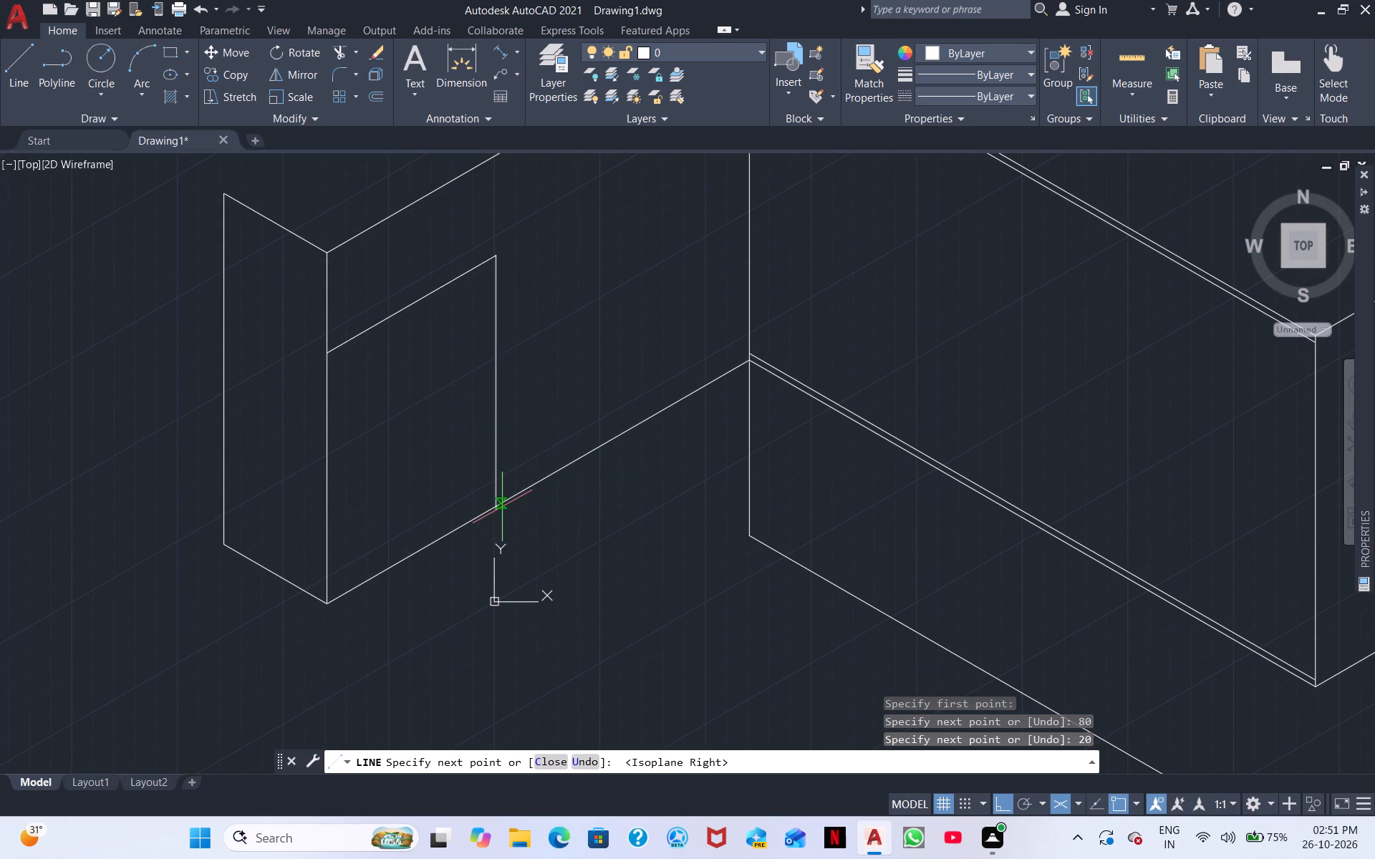
{"action": "scroll", "coordinate": [501, 500], "scroll_direction": "up", "scroll_amount": 3}
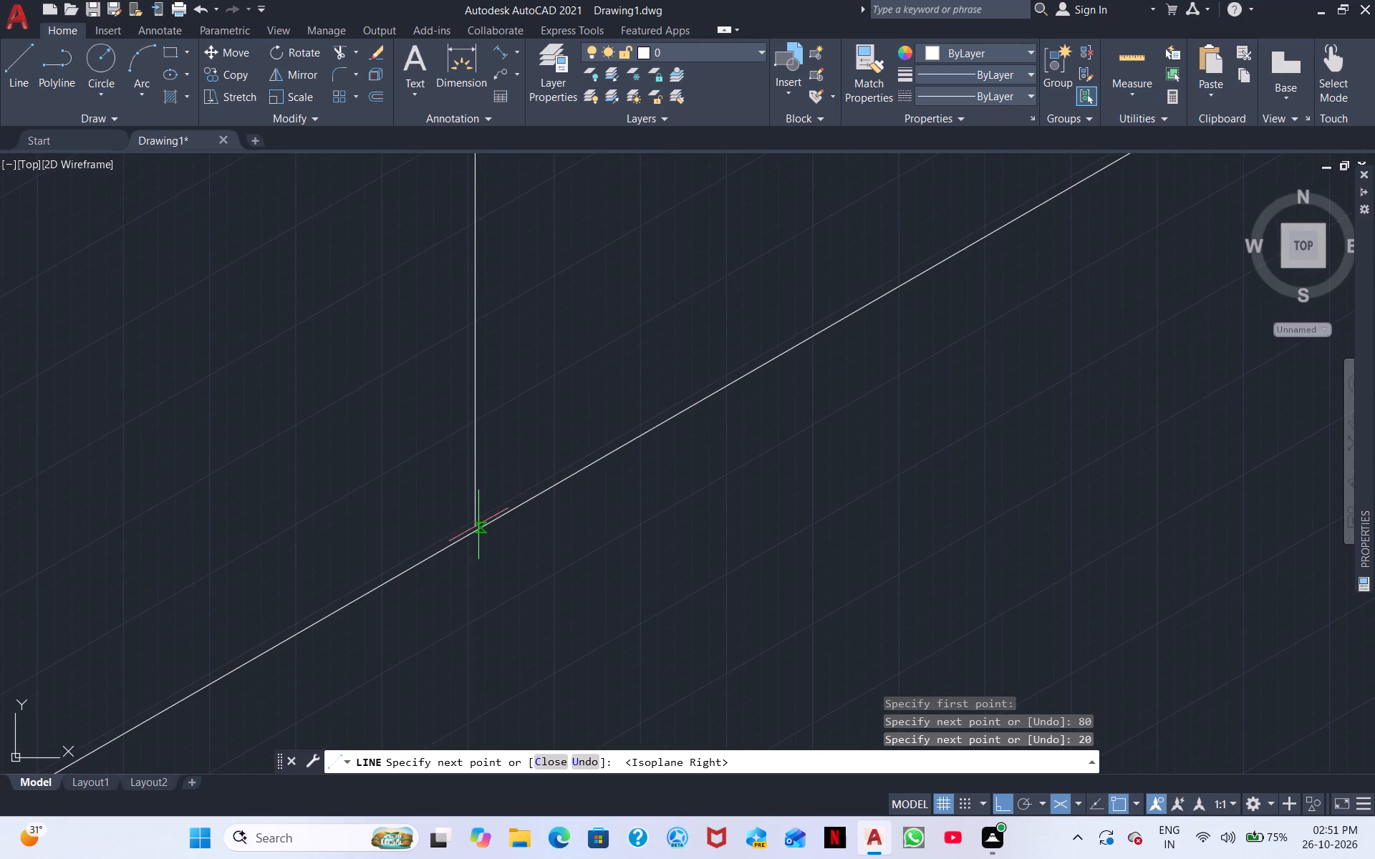
{"action": "left_click", "coordinate": [478, 528]}
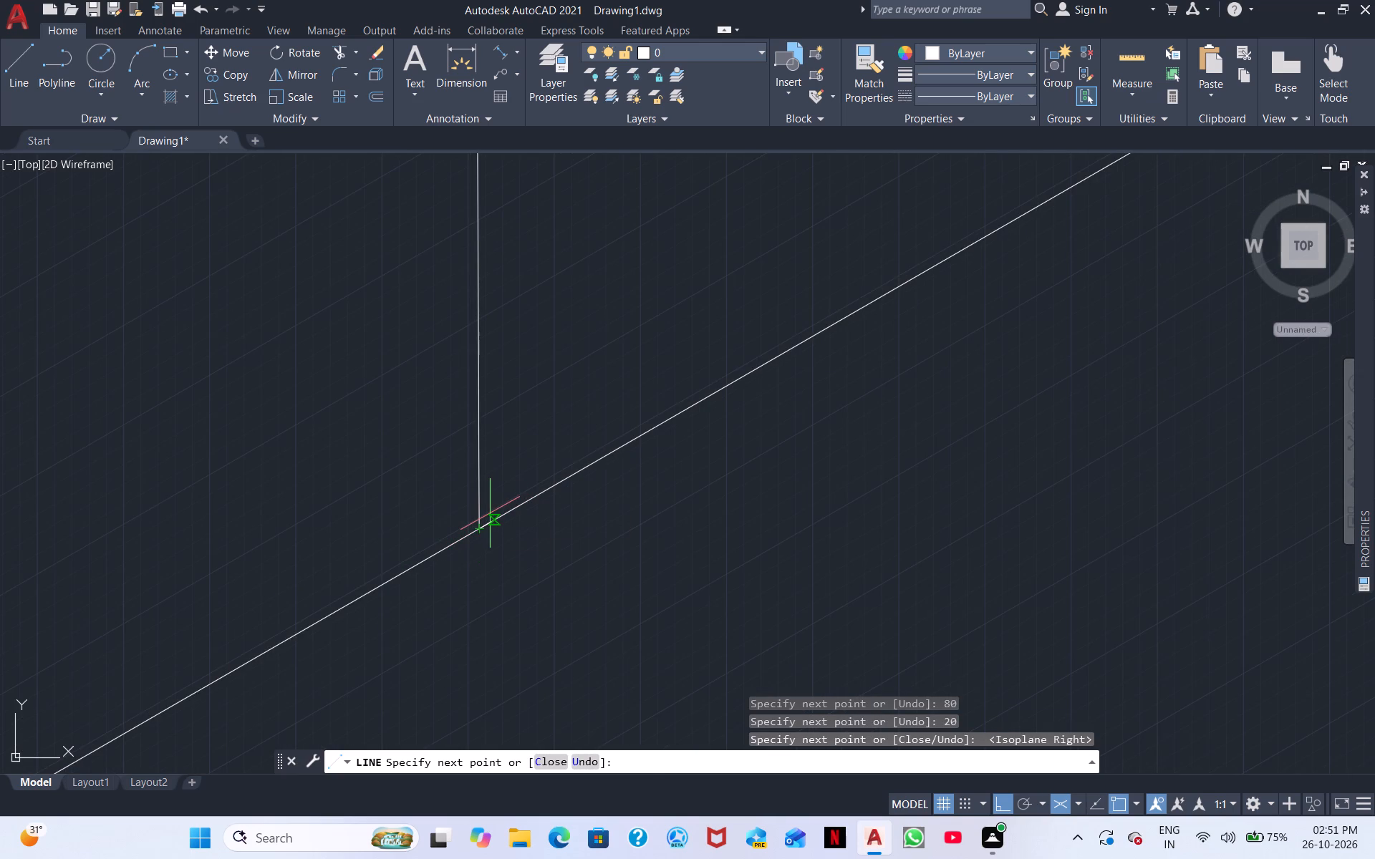
{"action": "key", "text": "Escape"}
Draw a line up about 58 units from the new rectangle's upper inner corner, continuing parallel above the wing's top edge and the end panel's 150° edge.
{"action": "scroll", "coordinate": [496, 508], "scroll_direction": "down", "scroll_amount": 2}
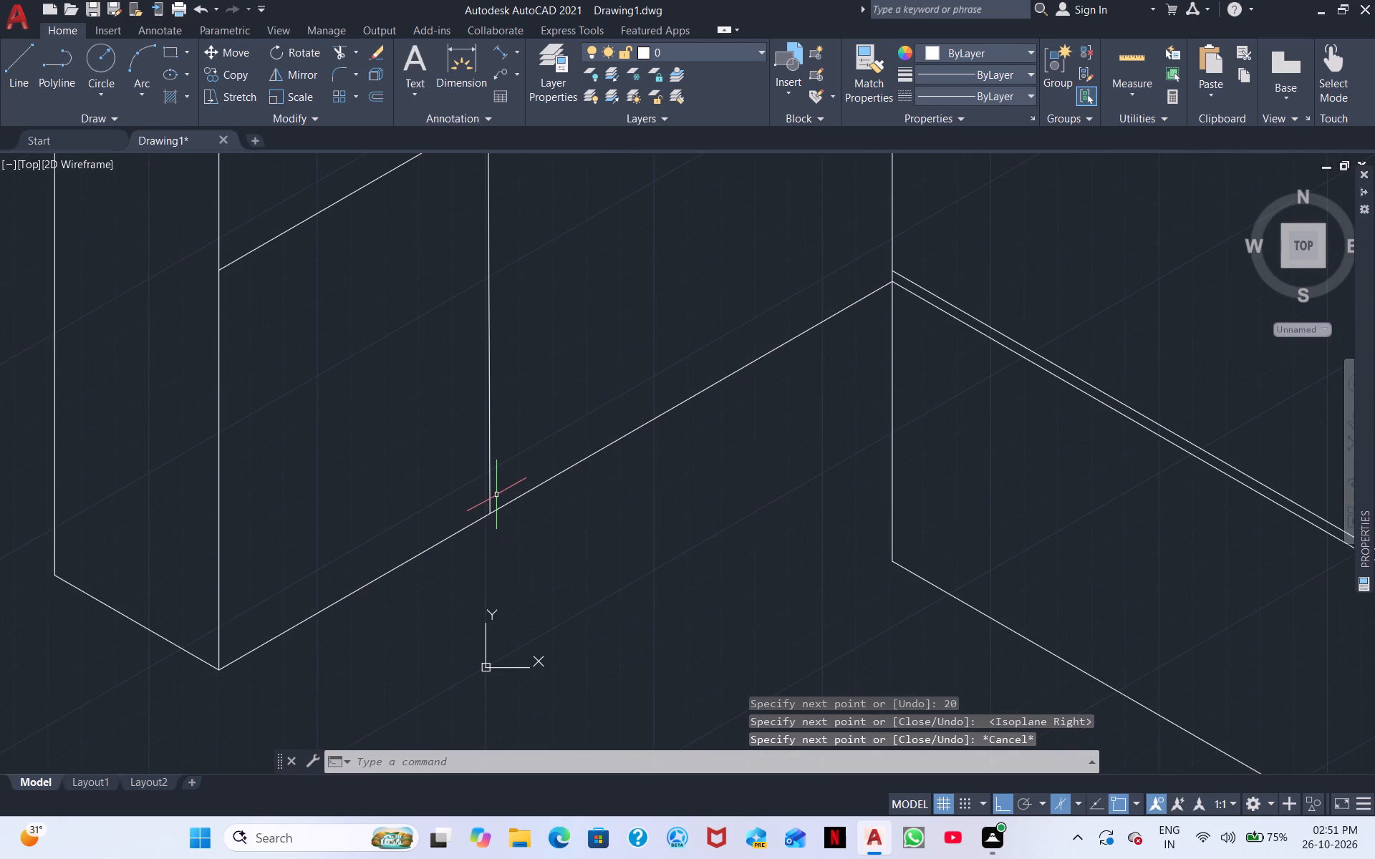
{"action": "scroll", "coordinate": [362, 406], "scroll_direction": "down", "scroll_amount": 1}
{"action": "middle_click_drag", "start_coordinate": [362, 406], "coordinate": [416, 407]}
{"action": "middle_click_drag", "start_coordinate": [447, 358], "coordinate": [314, 487]}
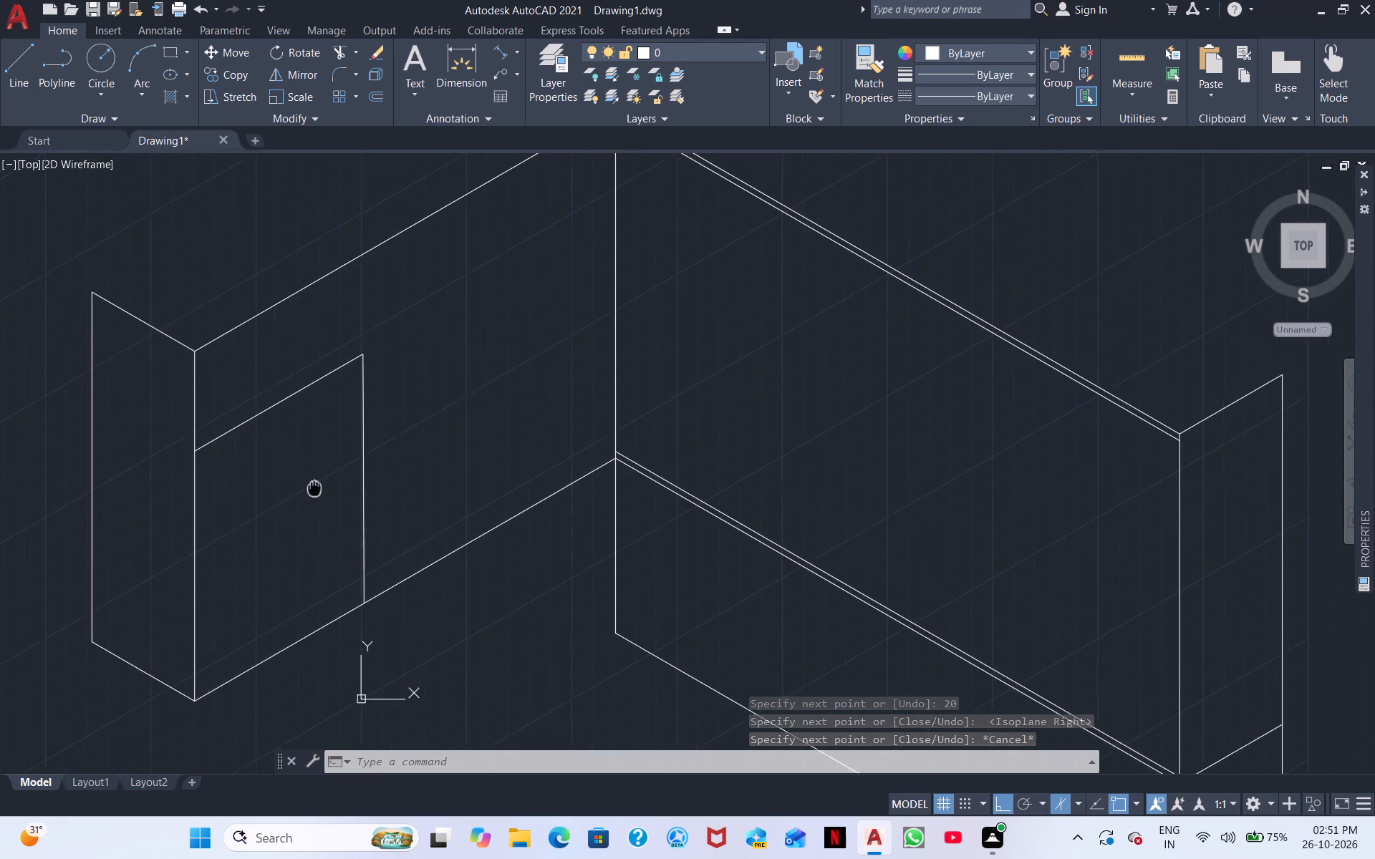
{"action": "middle_click_drag", "start_coordinate": [314, 487], "coordinate": [310, 492]}
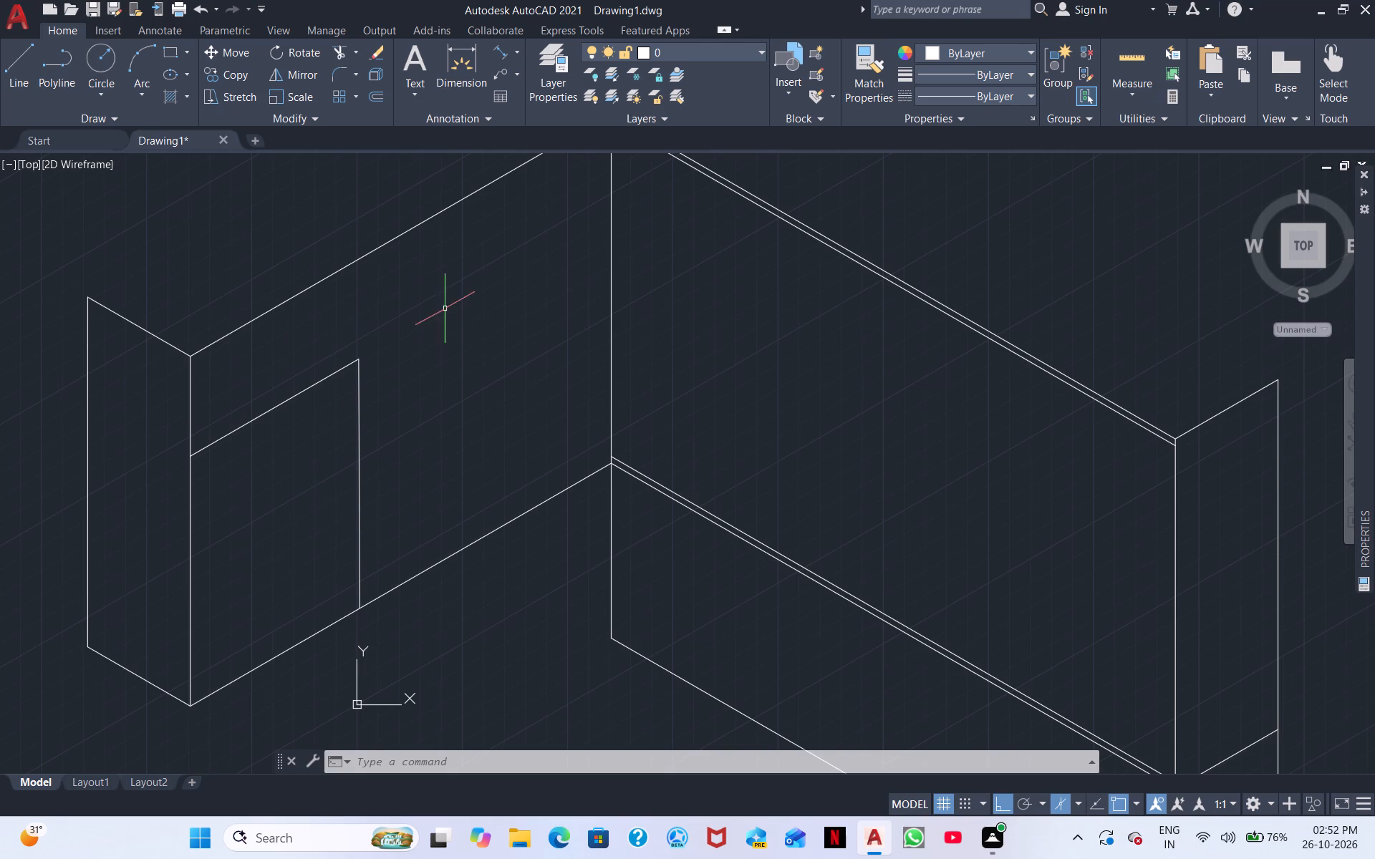
{"action": "scroll", "coordinate": [444, 314], "scroll_direction": "down", "scroll_amount": 1}
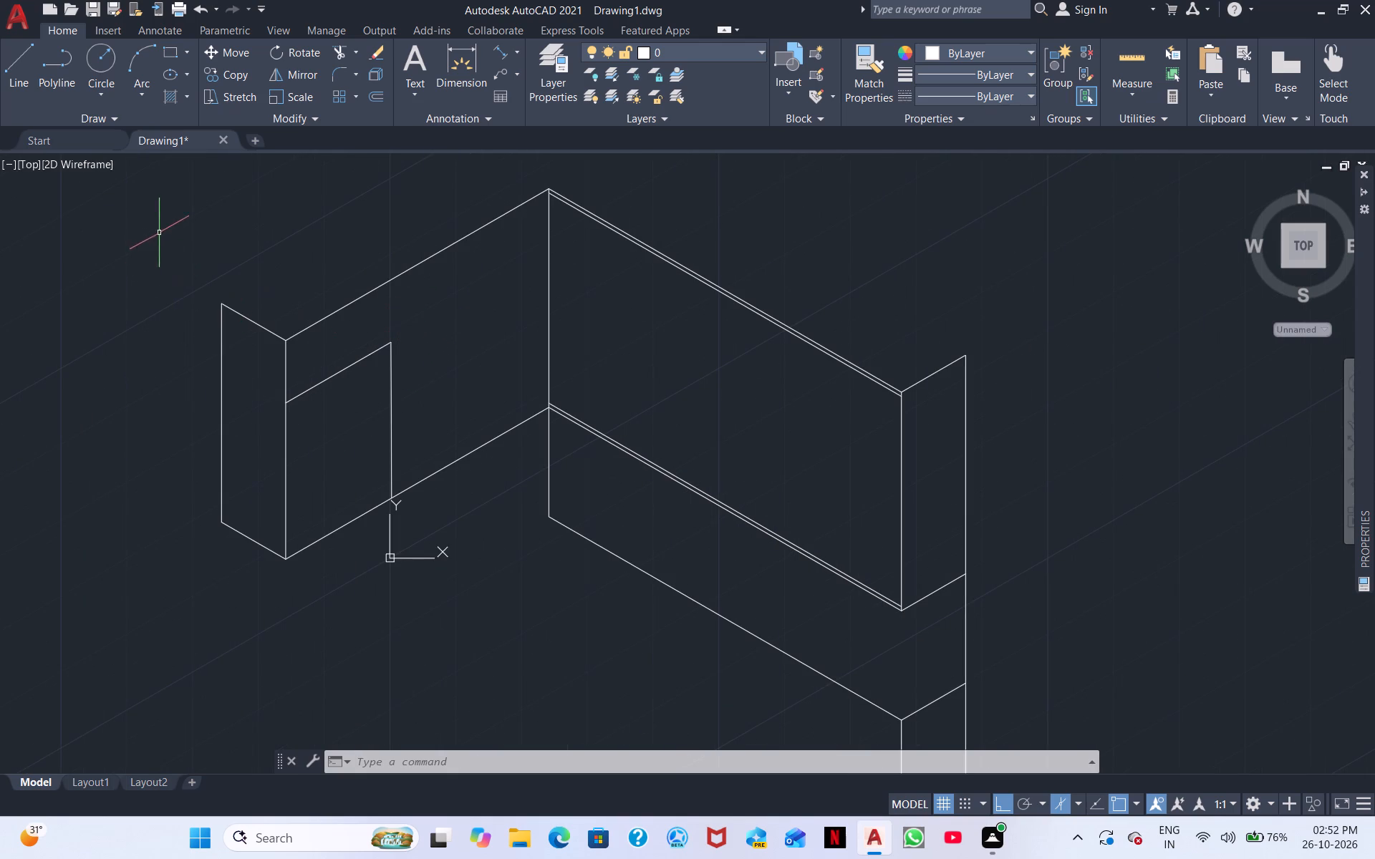
{"action": "left_click", "coordinate": [13, 78]}
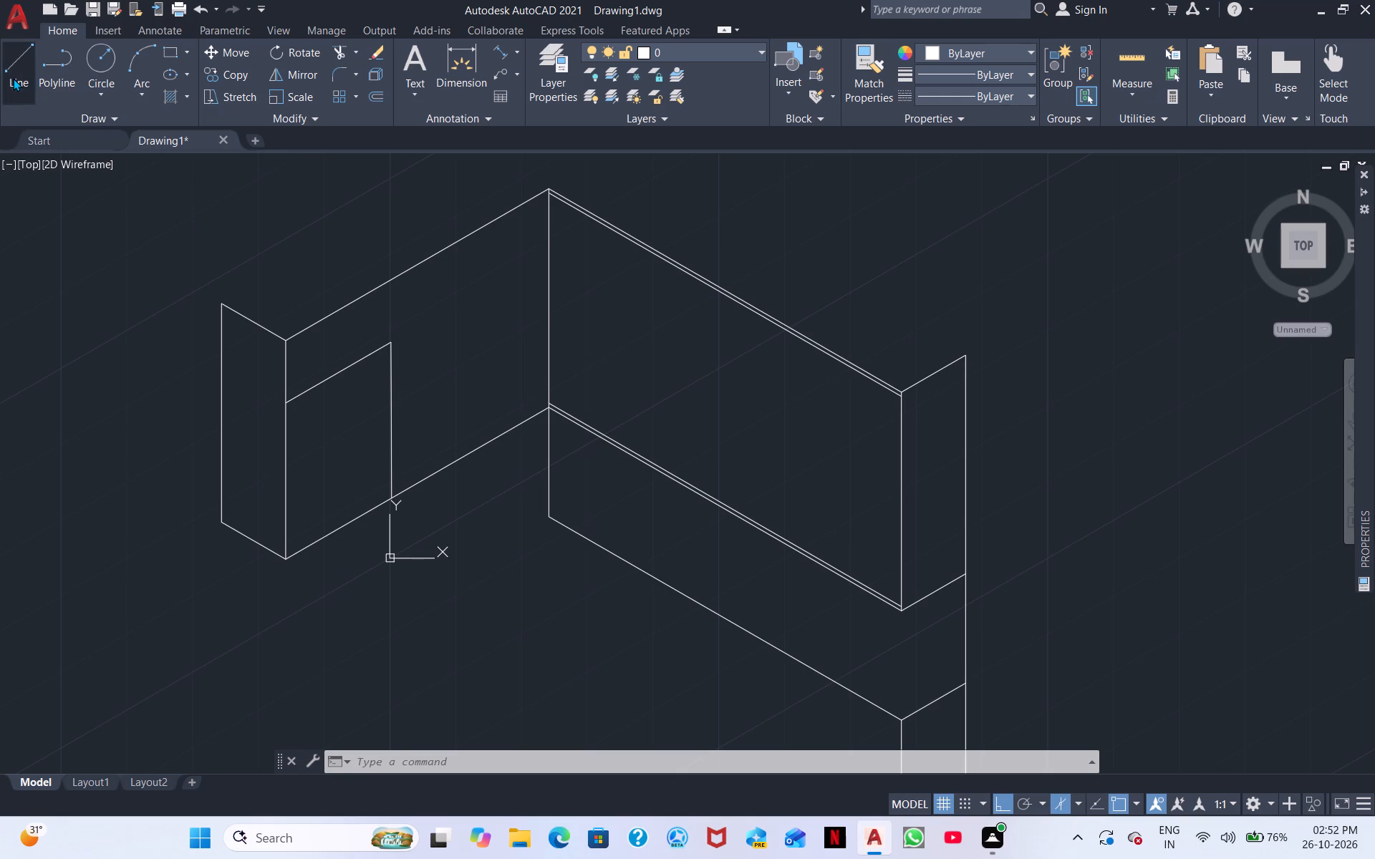
{"action": "left_click", "coordinate": [388, 344]}
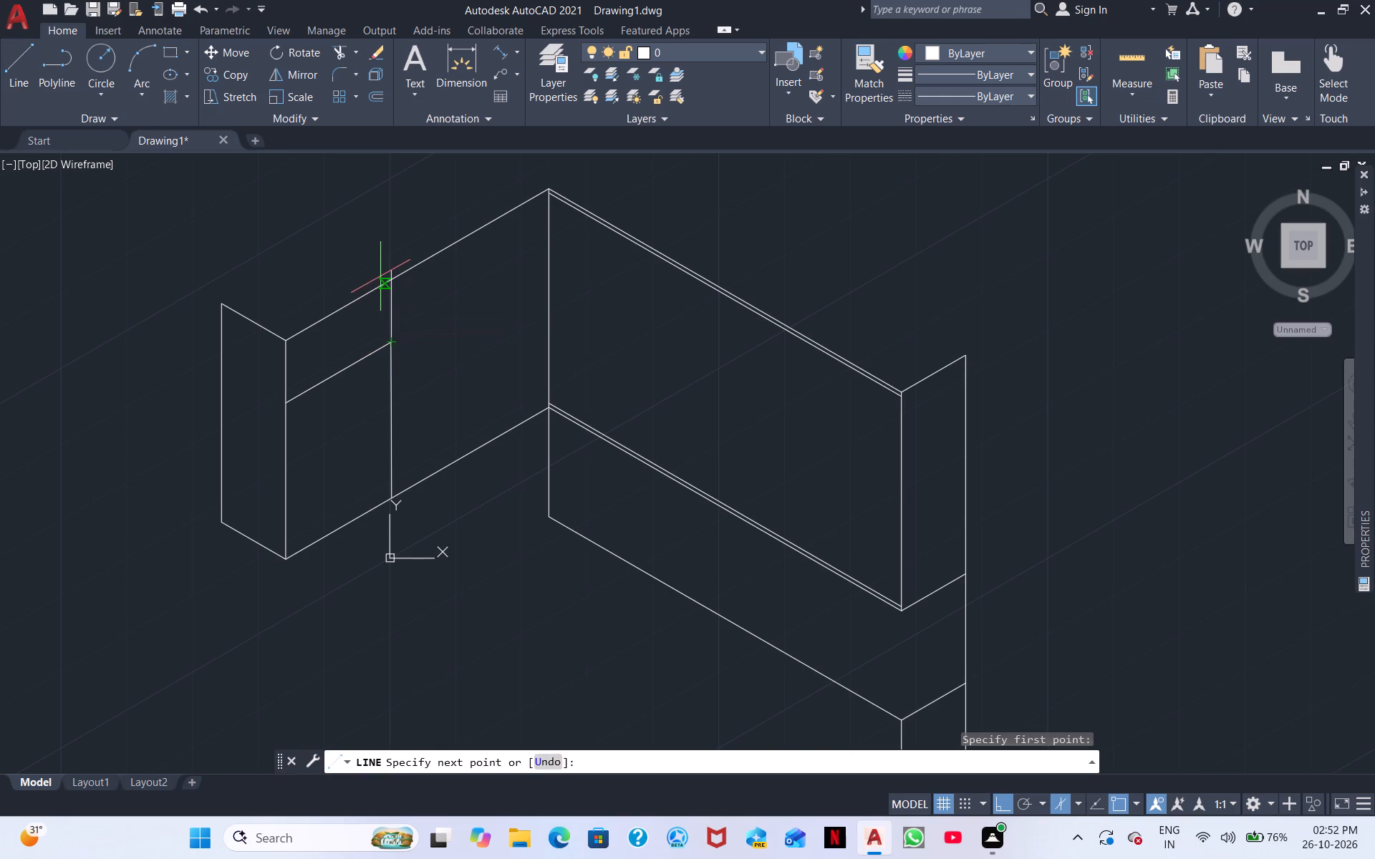
{"action": "scroll", "coordinate": [380, 283], "scroll_direction": "up", "scroll_amount": 2}
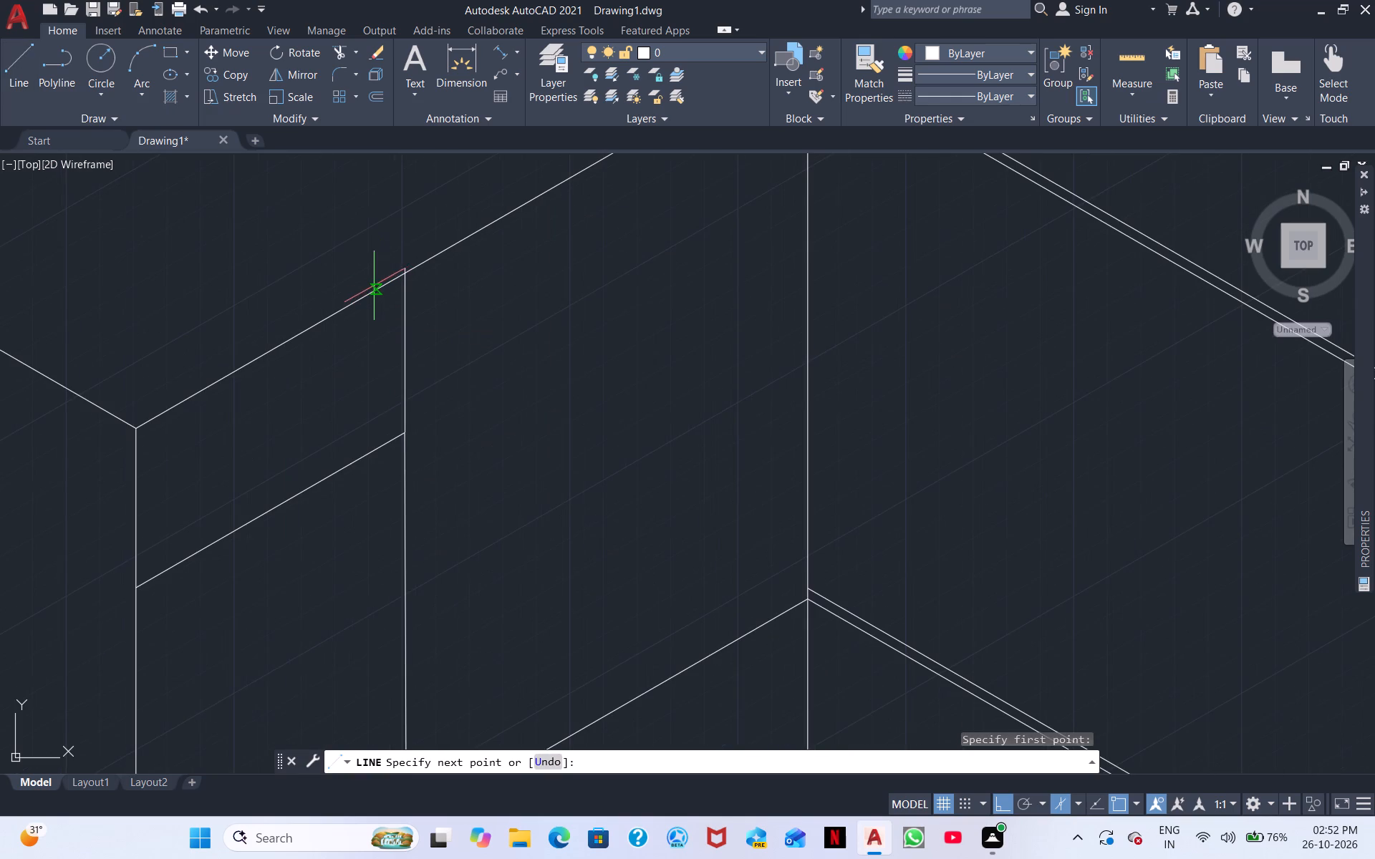
{"action": "left_click", "coordinate": [402, 253]}
{"action": "middle_click_drag", "start_coordinate": [284, 309], "coordinate": [548, 203]}
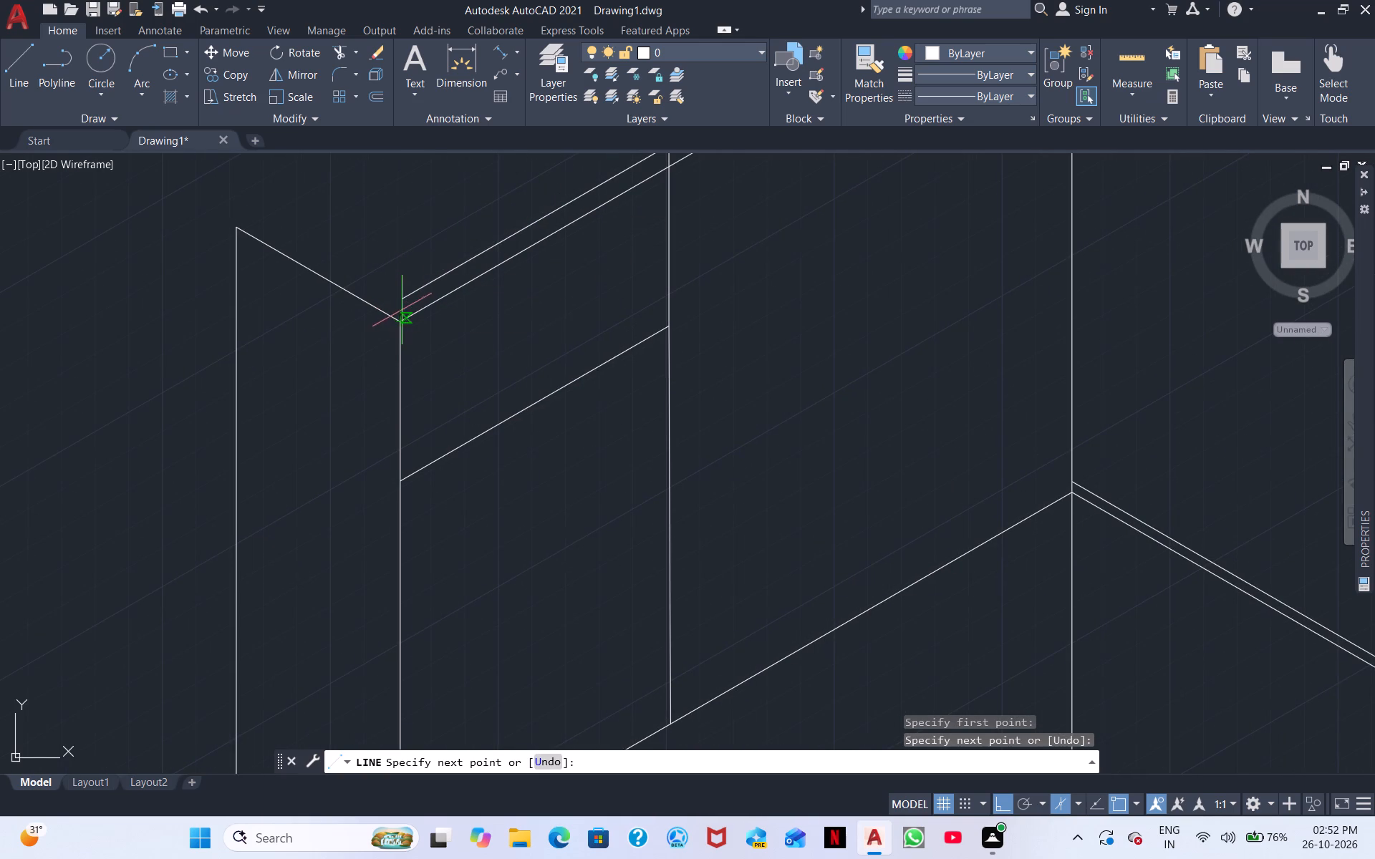
{"action": "left_click", "coordinate": [401, 301]}
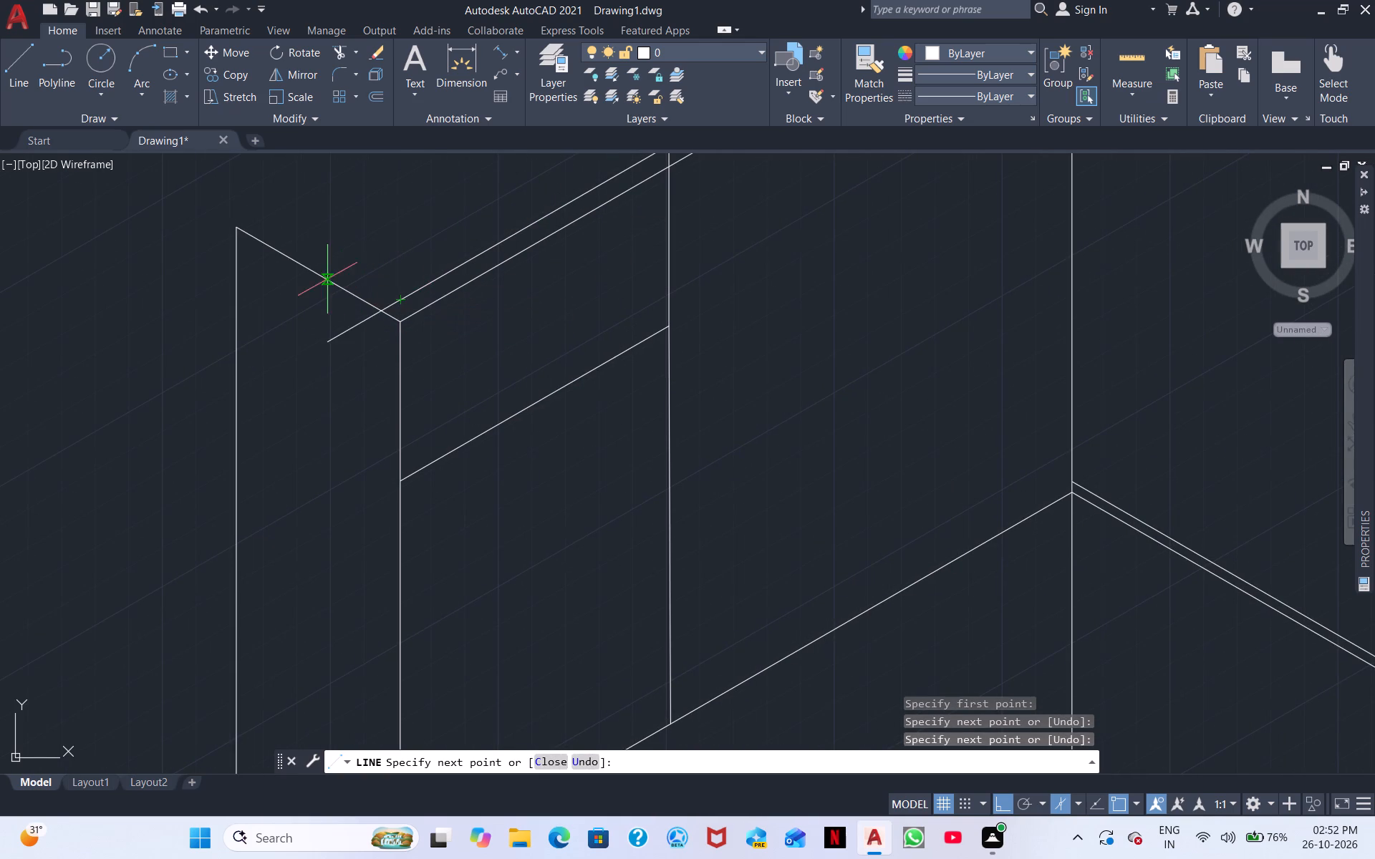
{"action": "key", "text": "F5"}
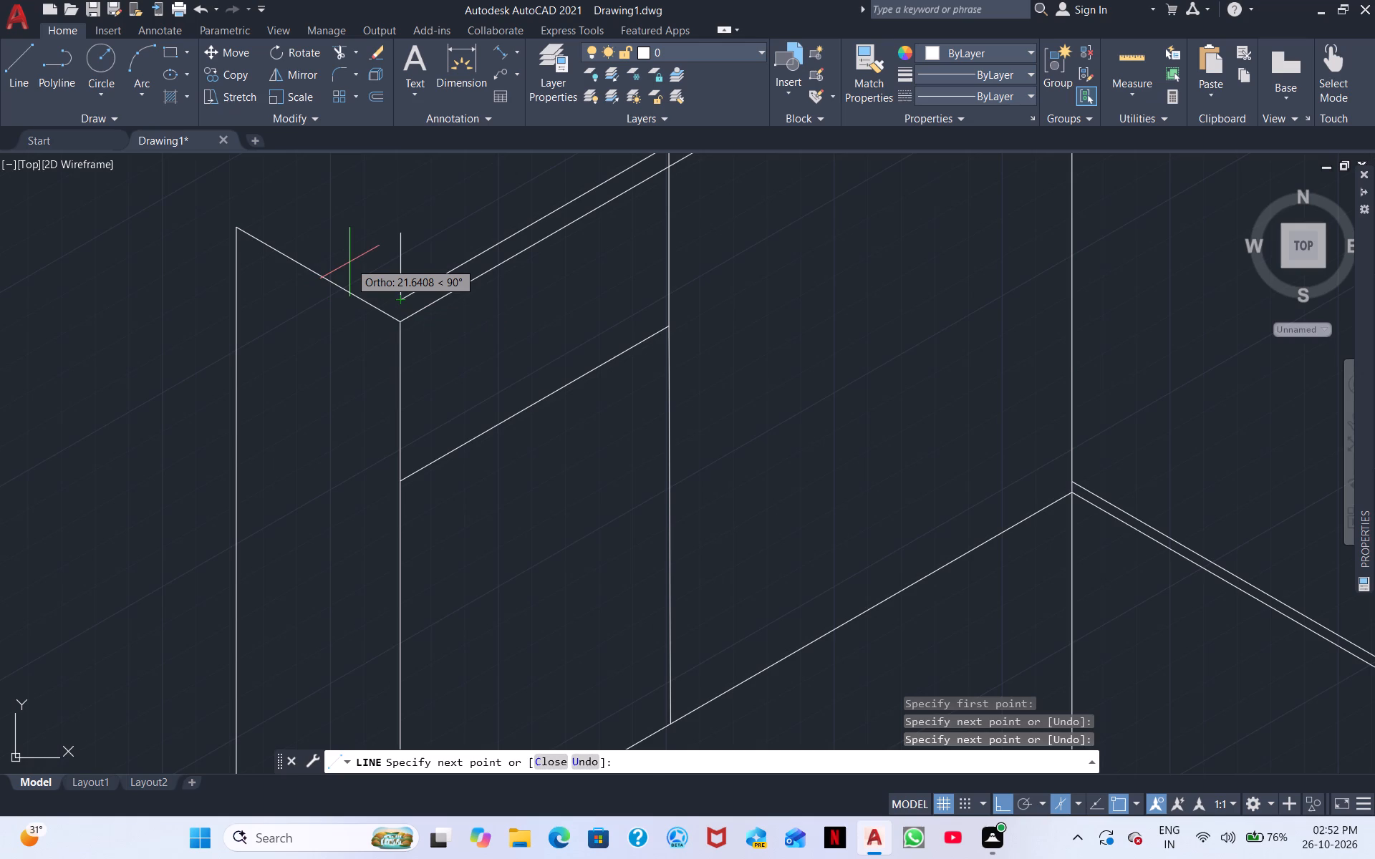
{"action": "left_click", "coordinate": [235, 204]}
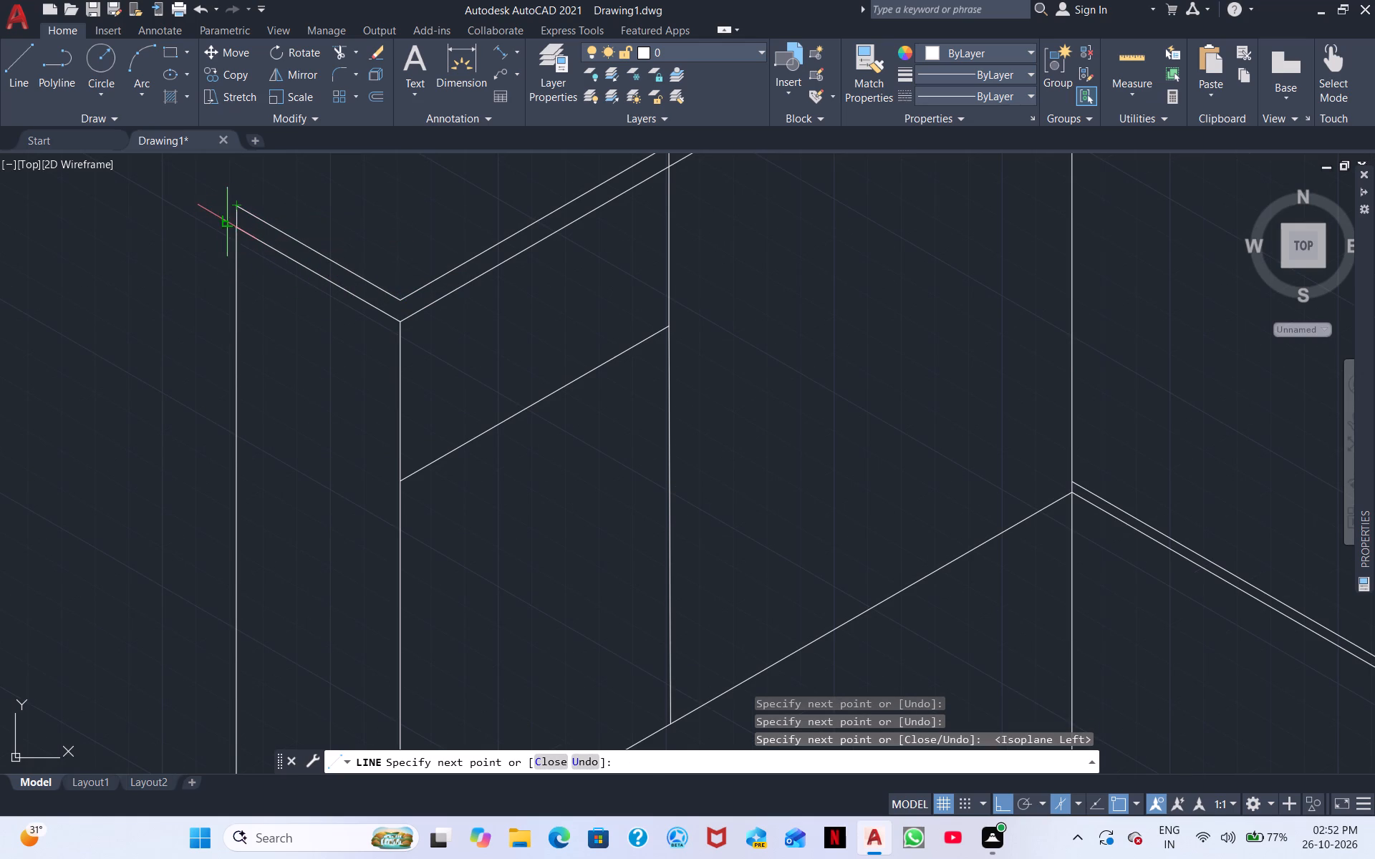
{"action": "left_click", "coordinate": [232, 220]}
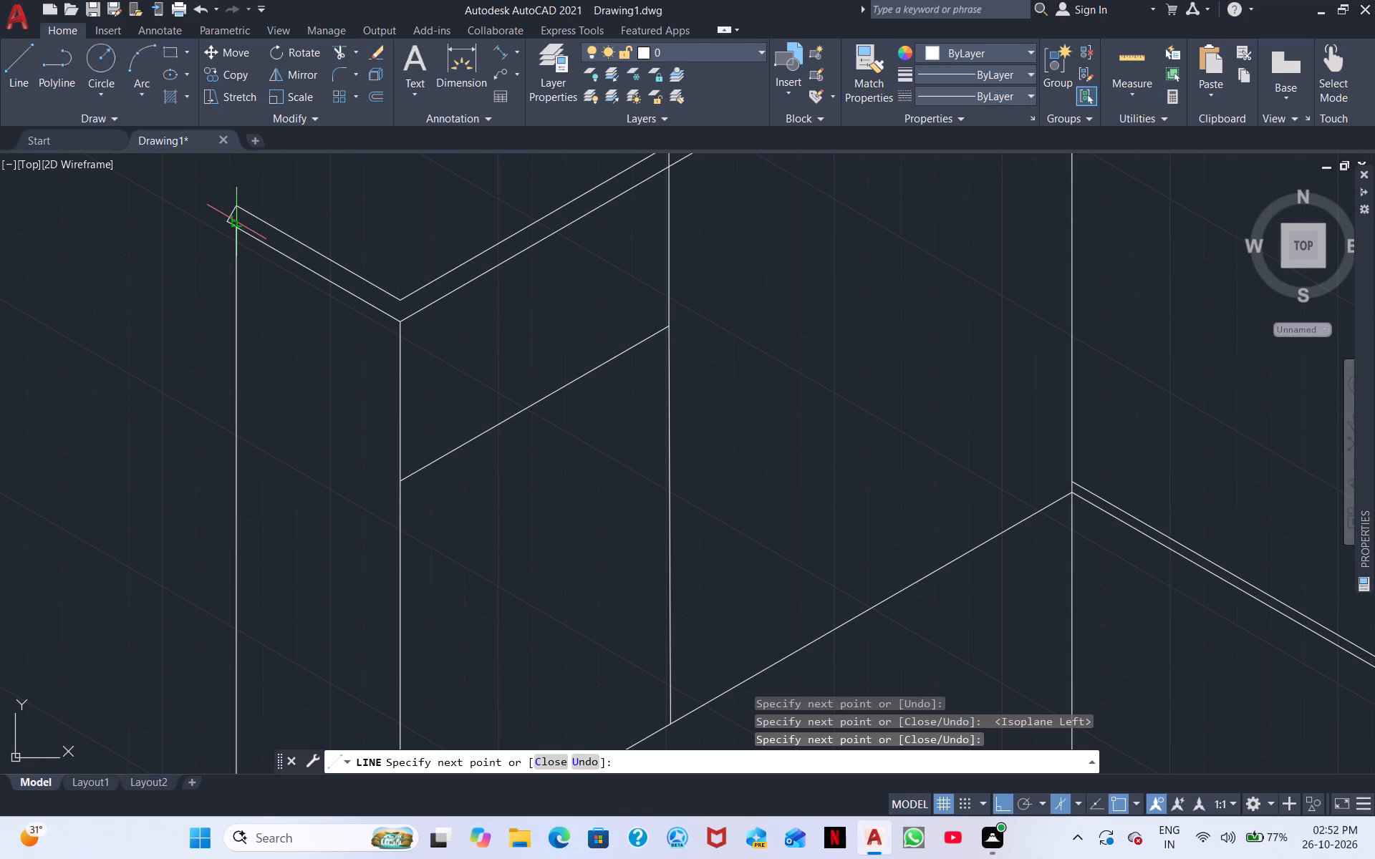
{"action": "key", "text": "Escape"}
Draw a short vertical line from the end panel's upper far corner to the raised outline's end corner.
{"action": "scroll", "coordinate": [301, 215], "scroll_direction": "down", "scroll_amount": 1}
{"action": "right_click", "coordinate": [307, 212]}
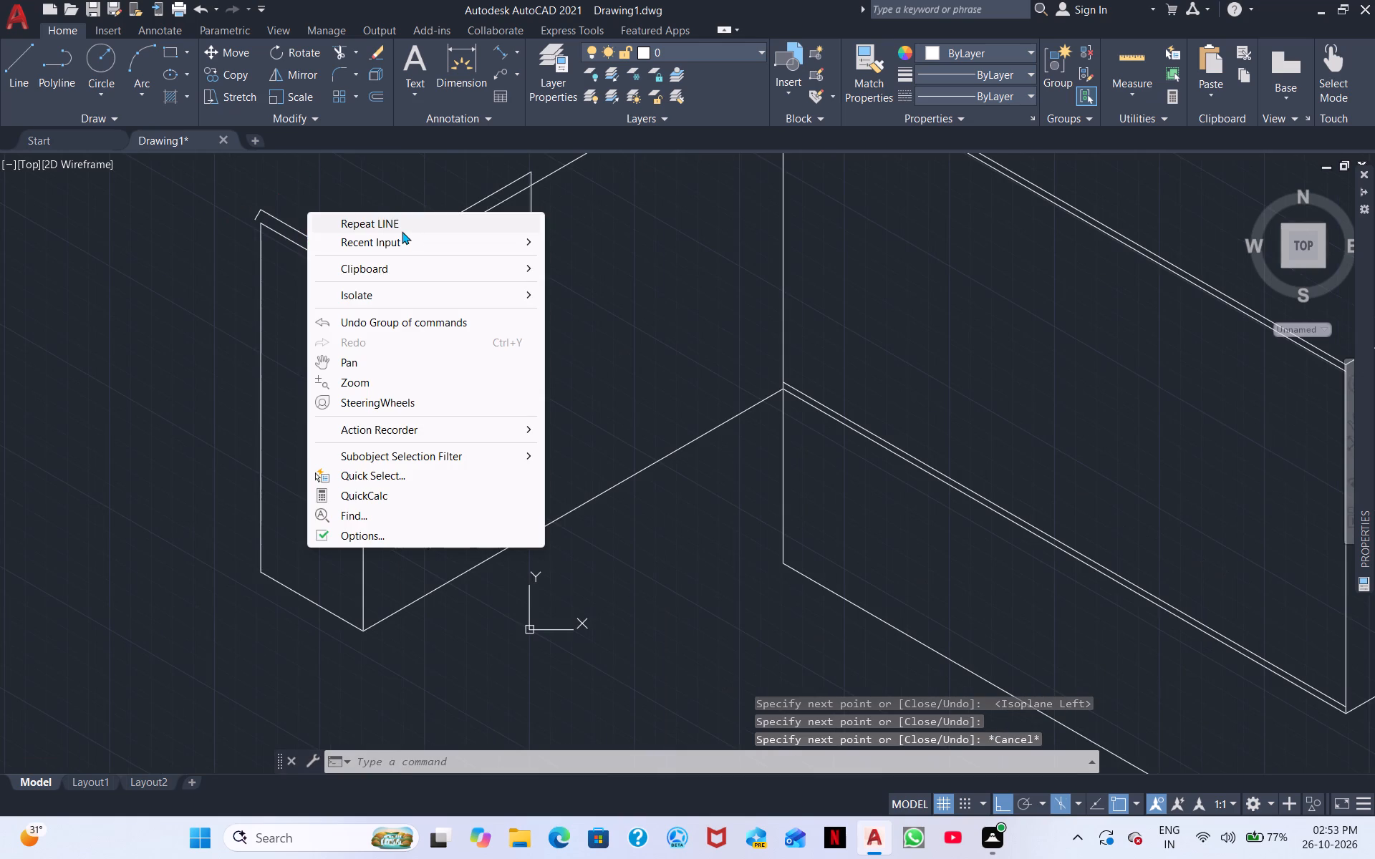
{"action": "left_click", "coordinate": [402, 230]}
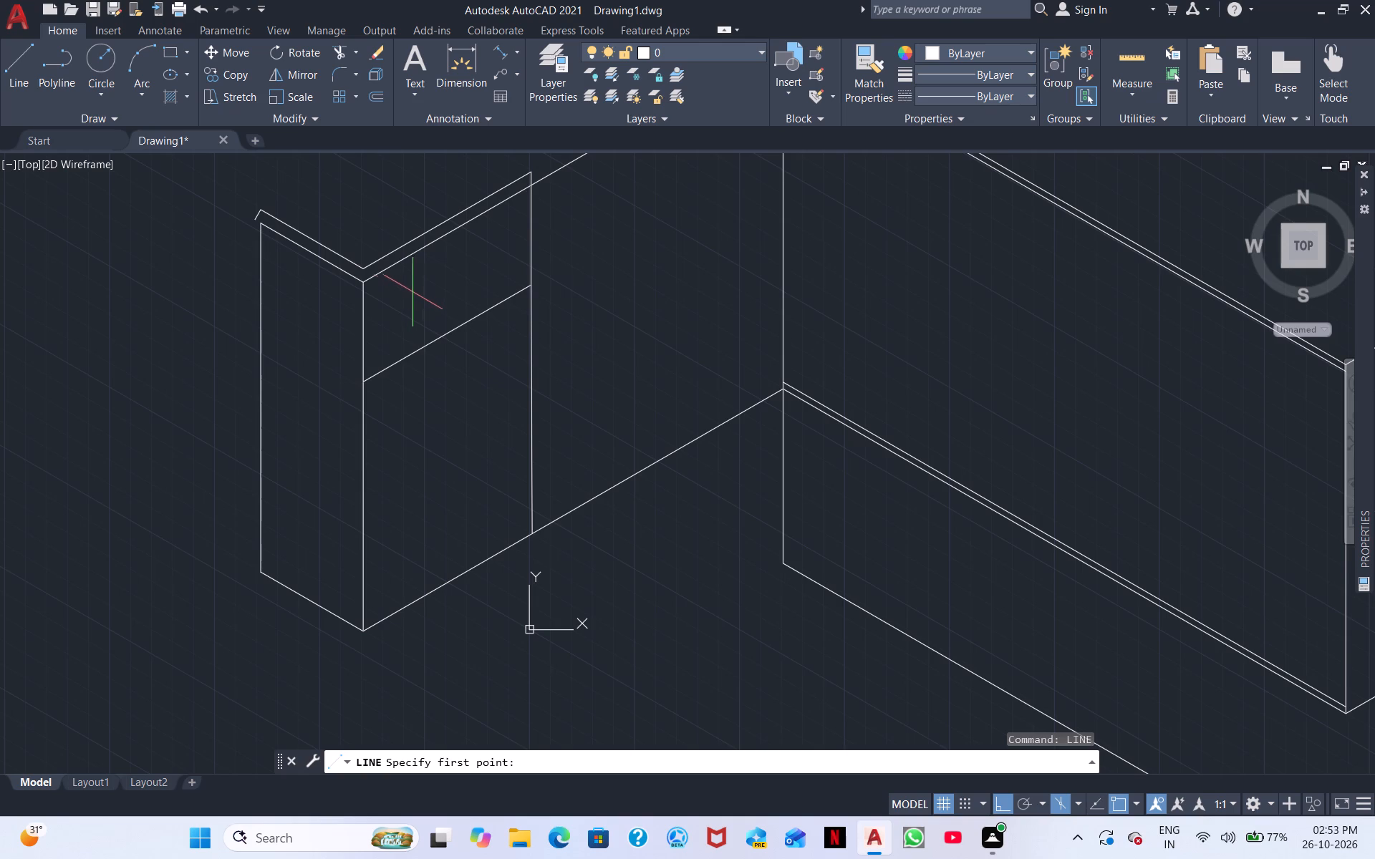
{"action": "scroll", "coordinate": [252, 229], "scroll_direction": "up", "scroll_amount": 4}
{"action": "middle_click_drag", "start_coordinate": [284, 208], "coordinate": [256, 467]}
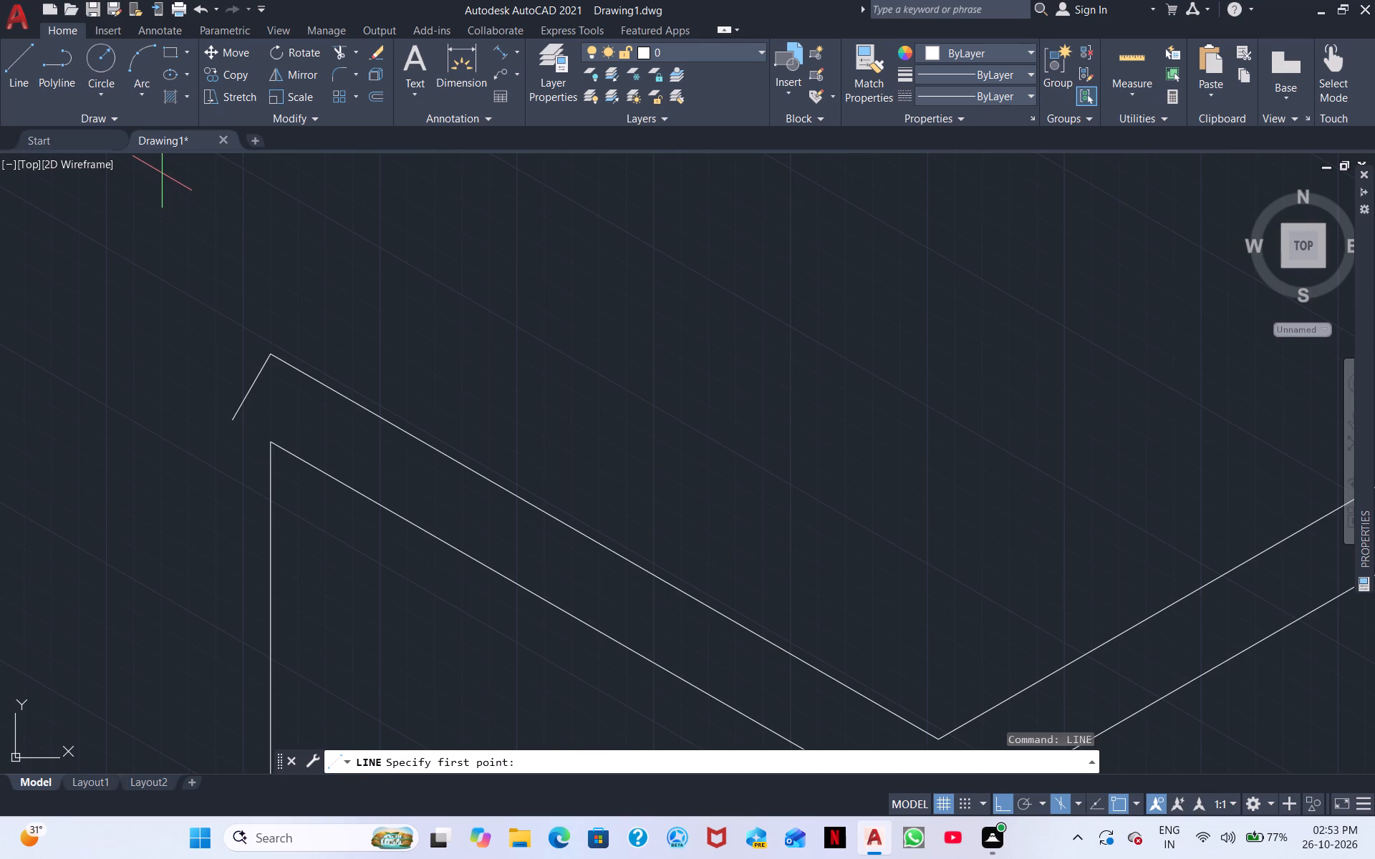
{"action": "left_click", "coordinate": [276, 438]}
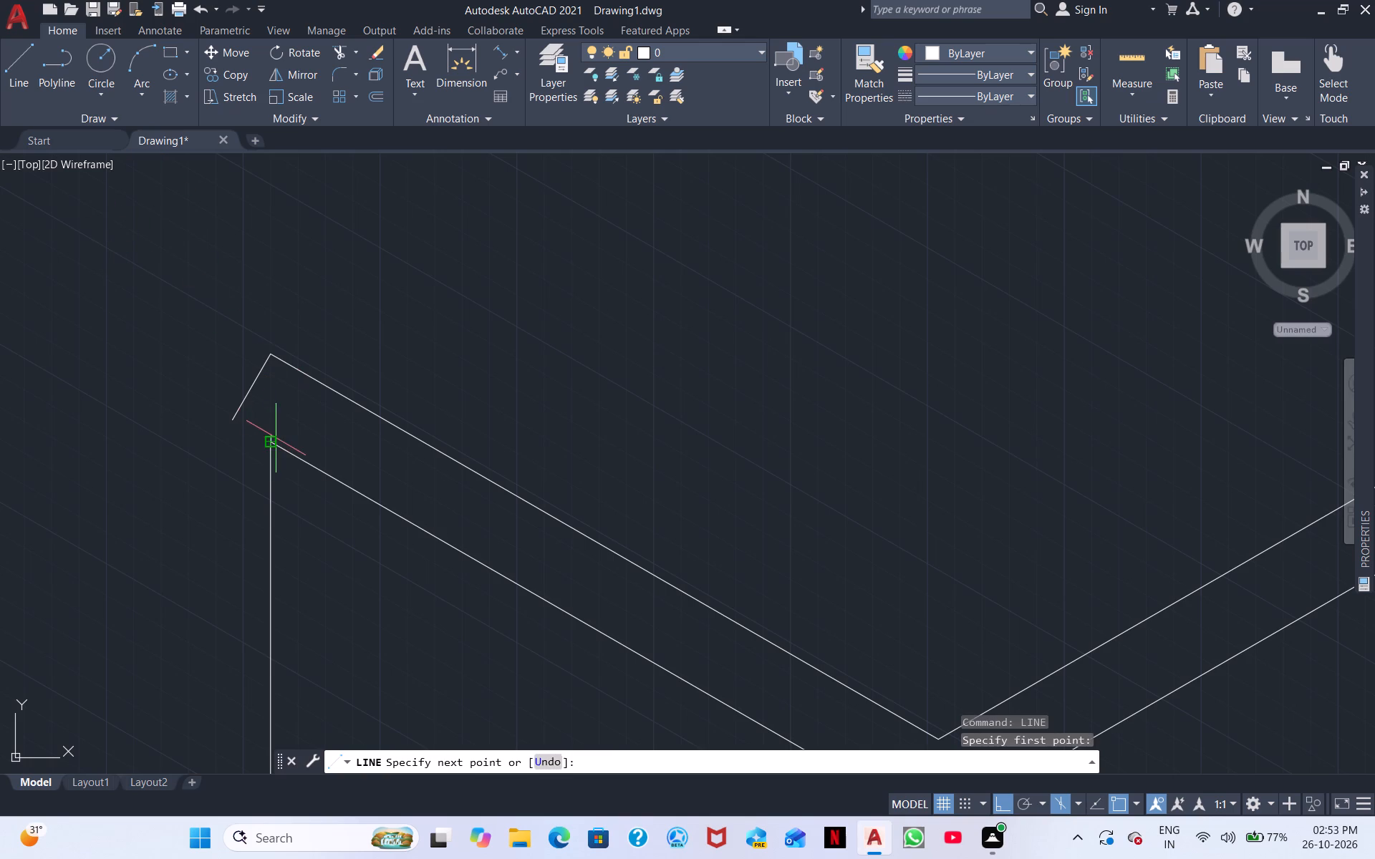
{"action": "left_click", "coordinate": [269, 356]}
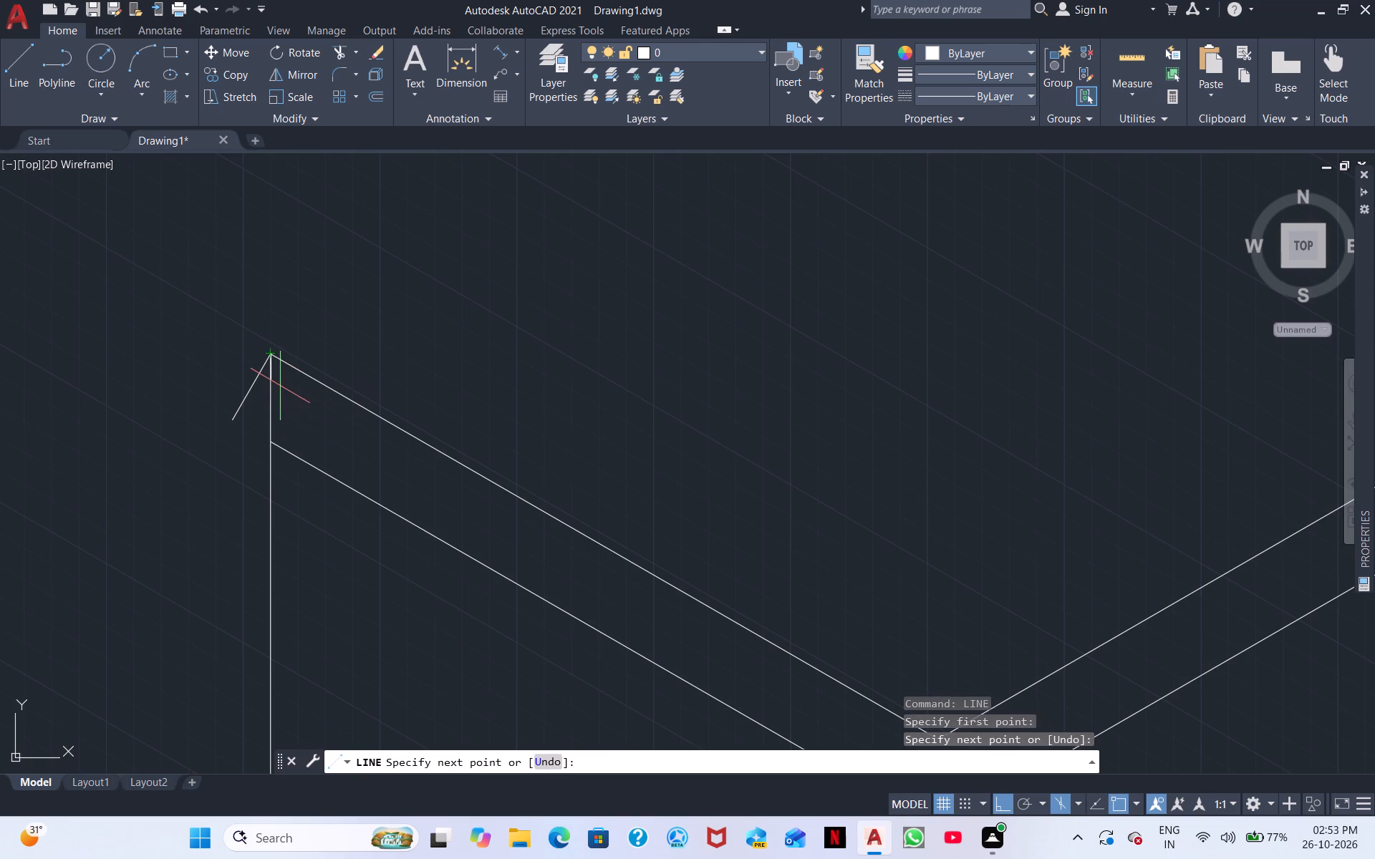
{"action": "right_click", "coordinate": [280, 386]}
{"action": "left_click", "coordinate": [298, 397]}
Erase the stray short slanted line at the raised outline's far corner.
{"action": "left_click", "coordinate": [252, 387]}
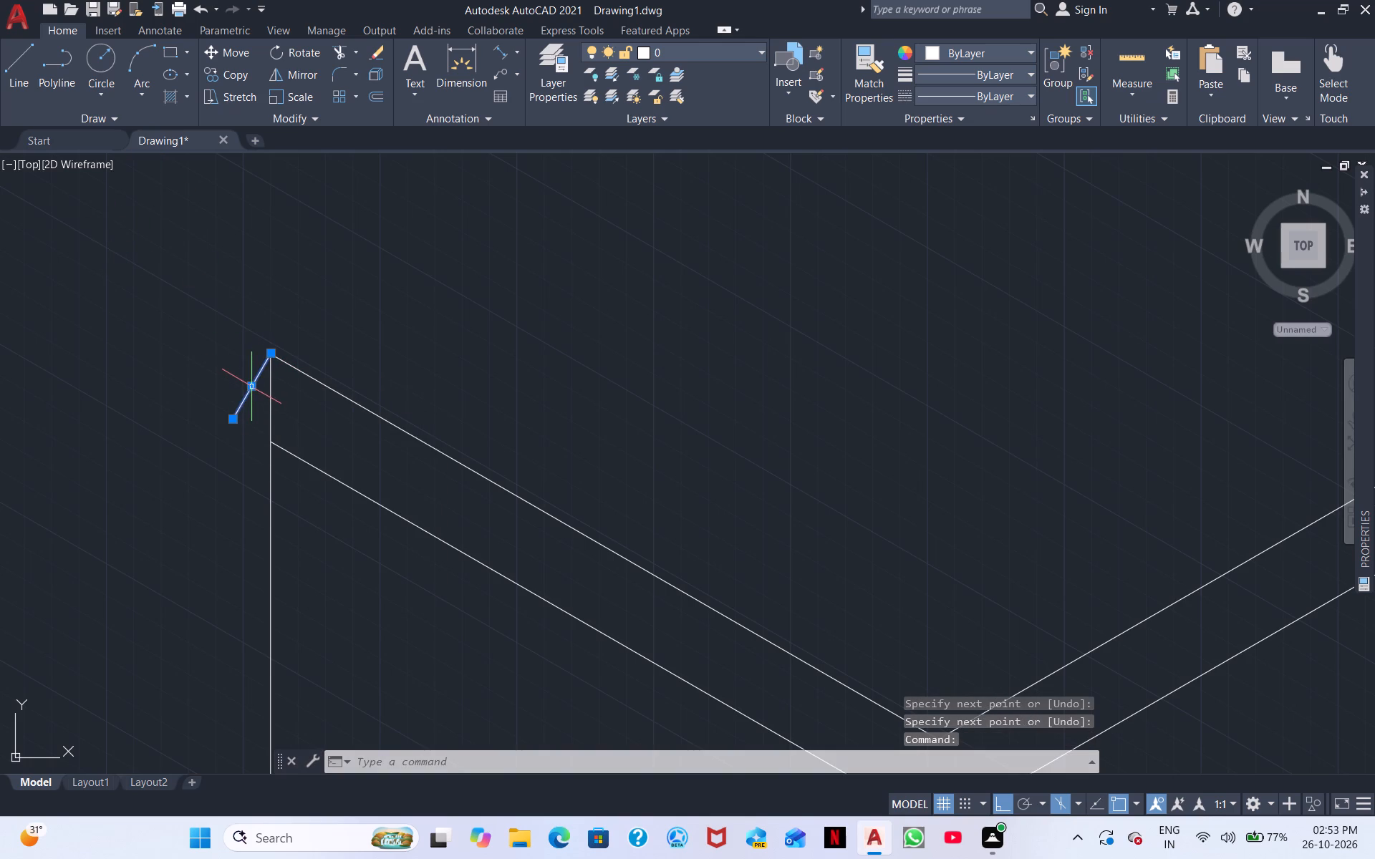
{"action": "right_click", "coordinate": [251, 387]}
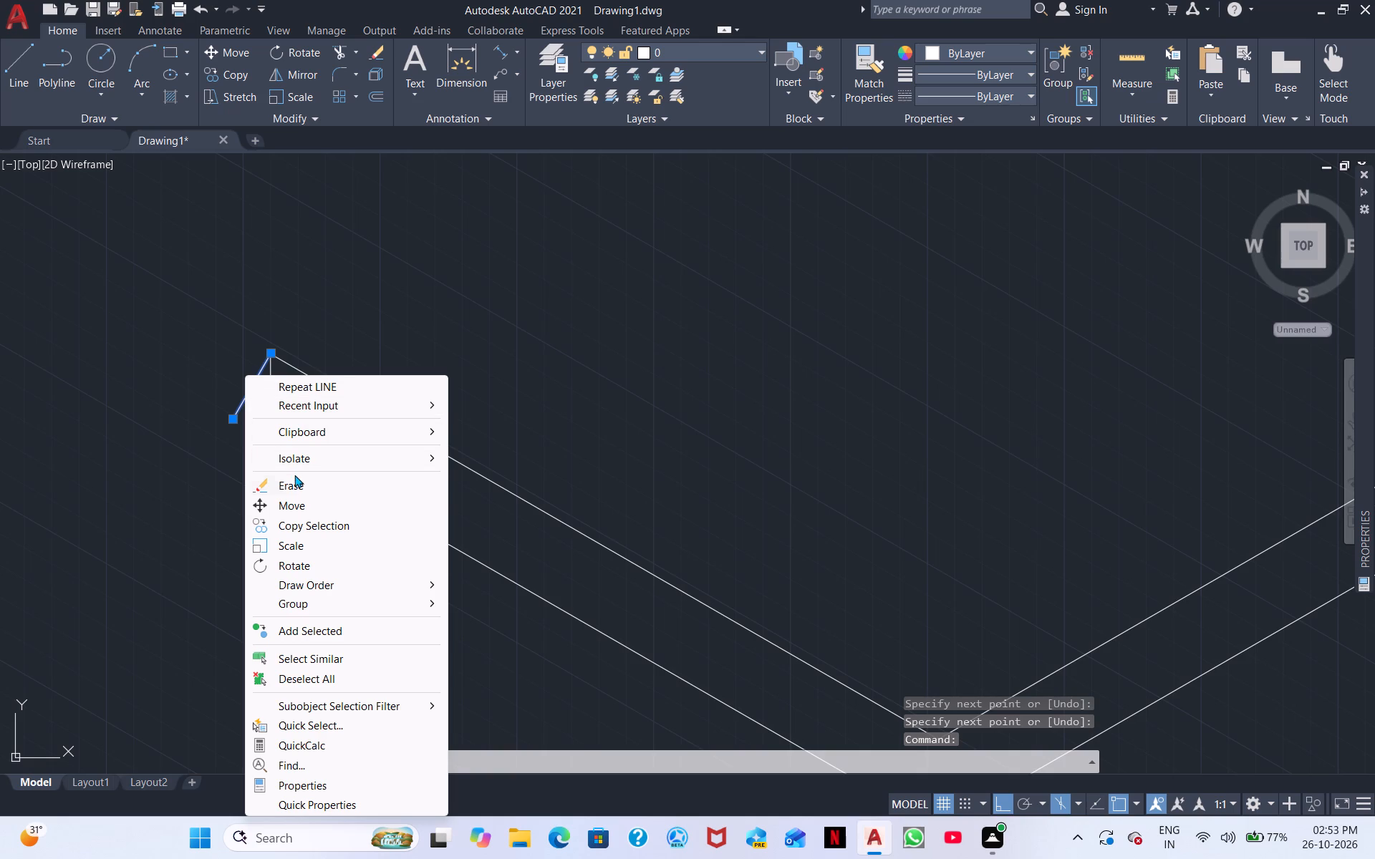
{"action": "left_click", "coordinate": [291, 480]}
With Ortho off, draw a slanted line from the top-edge crossing to the raised edge's 30° extension, and back to the raised edge's end corner.
{"action": "scroll", "coordinate": [291, 380], "scroll_direction": "down", "scroll_amount": 2}
{"action": "scroll", "coordinate": [468, 450], "scroll_direction": "down", "scroll_amount": 2}
{"action": "middle_click_drag", "start_coordinate": [521, 416], "coordinate": [476, 418]}
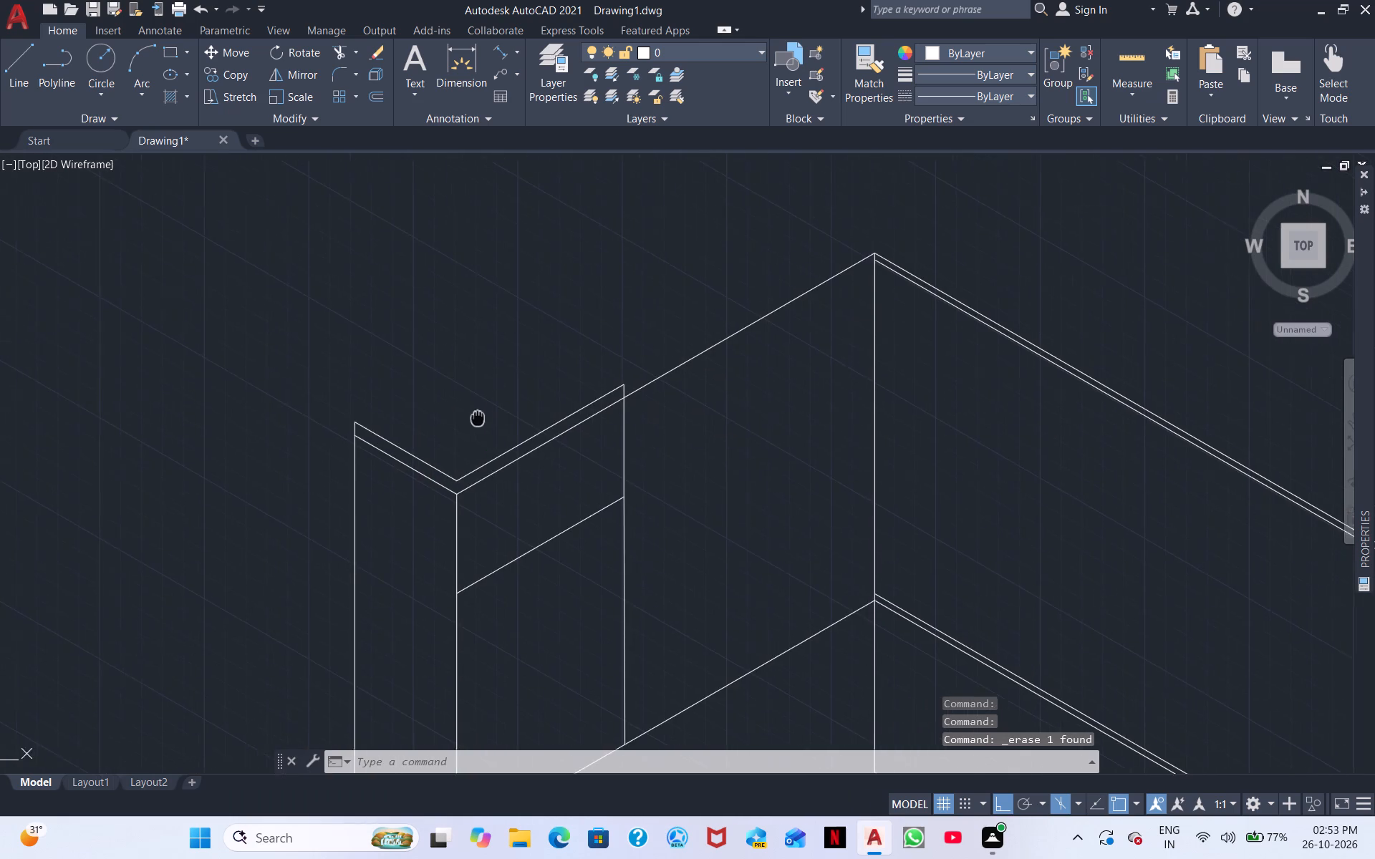
{"action": "middle_click_drag", "start_coordinate": [476, 418], "coordinate": [237, 374]}
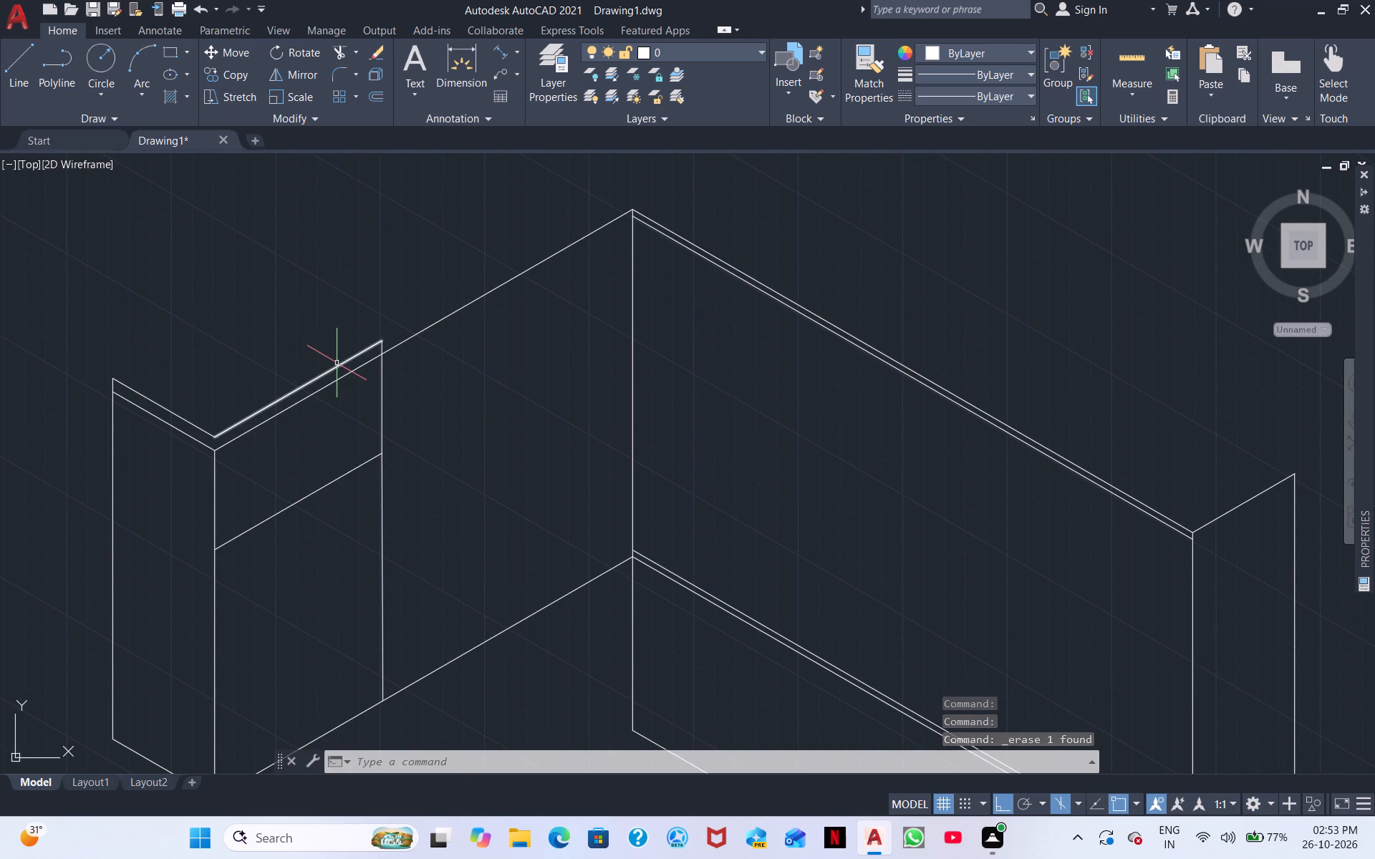
{"action": "scroll", "coordinate": [375, 344], "scroll_direction": "up", "scroll_amount": 4}
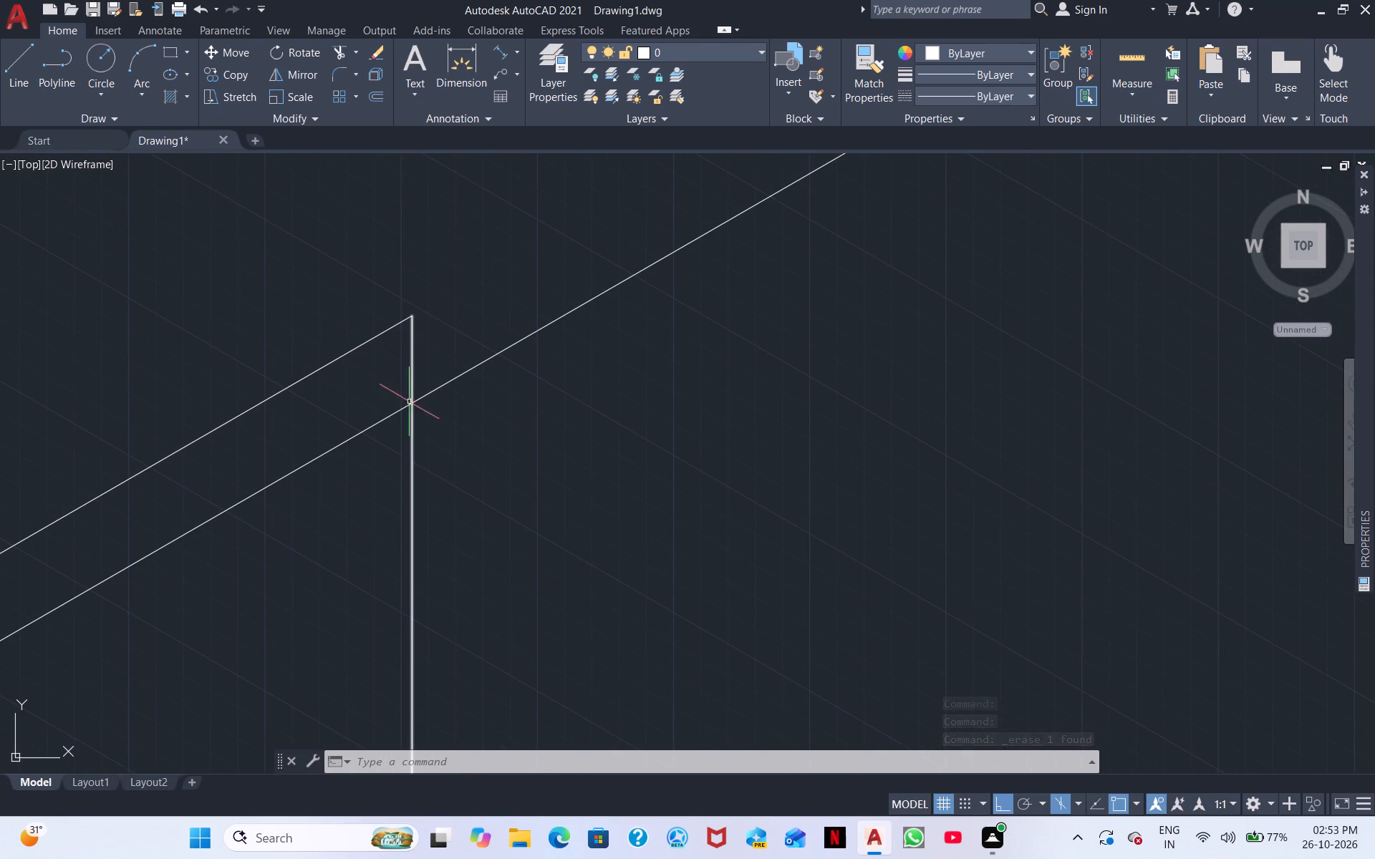
{"action": "left_click", "coordinate": [13, 69]}
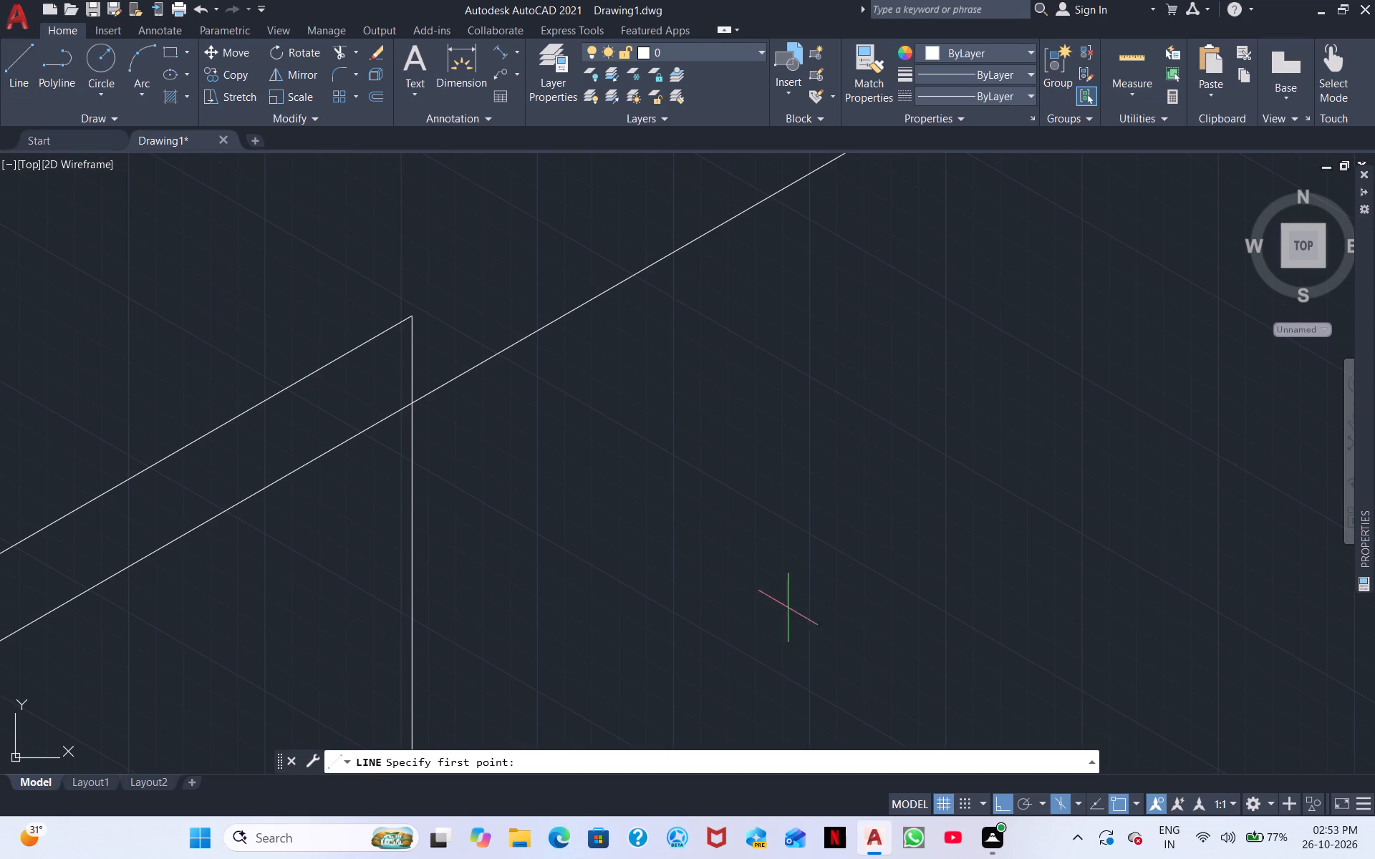
{"action": "left_click", "coordinate": [998, 805]}
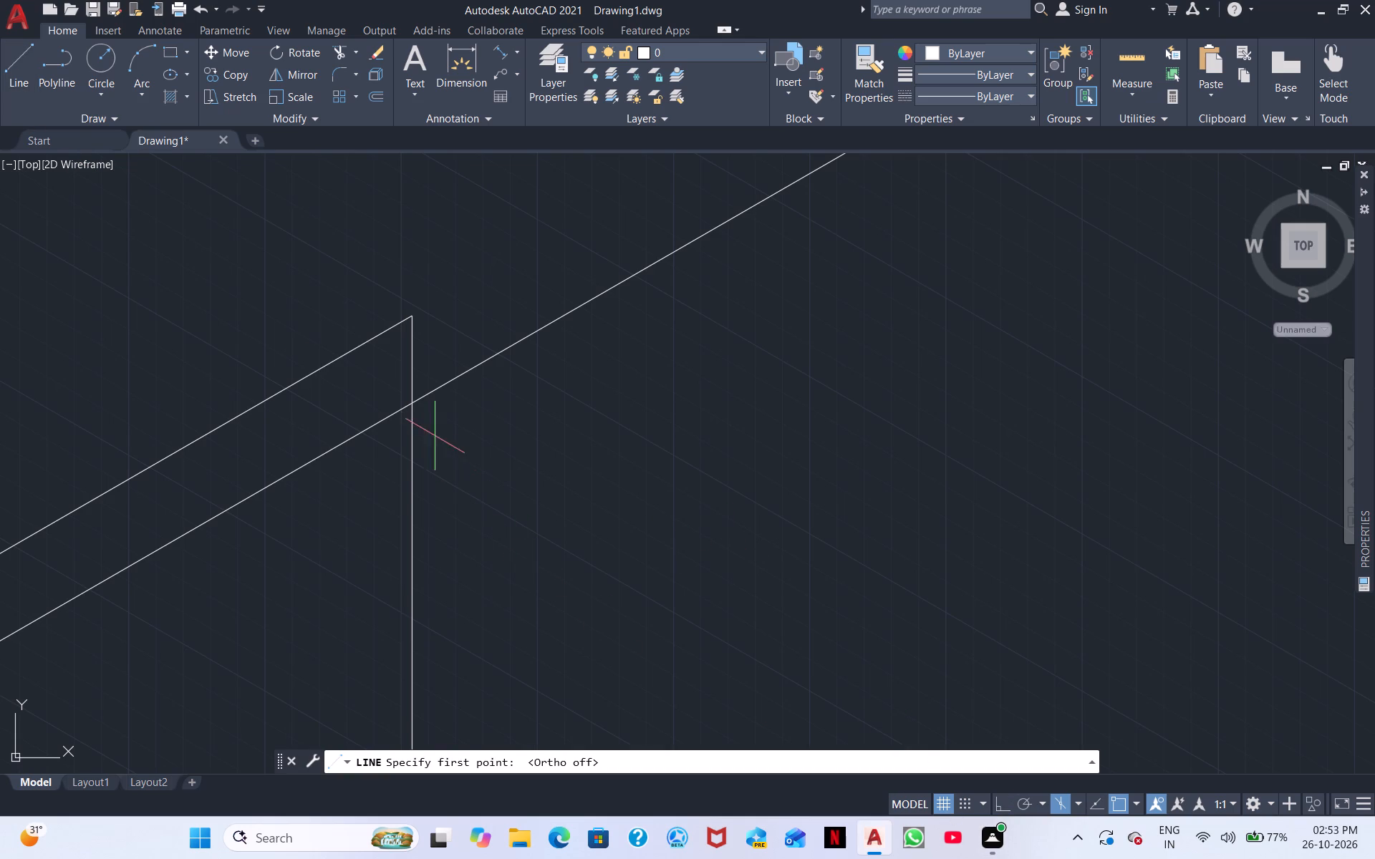
{"action": "left_click", "coordinate": [417, 402]}
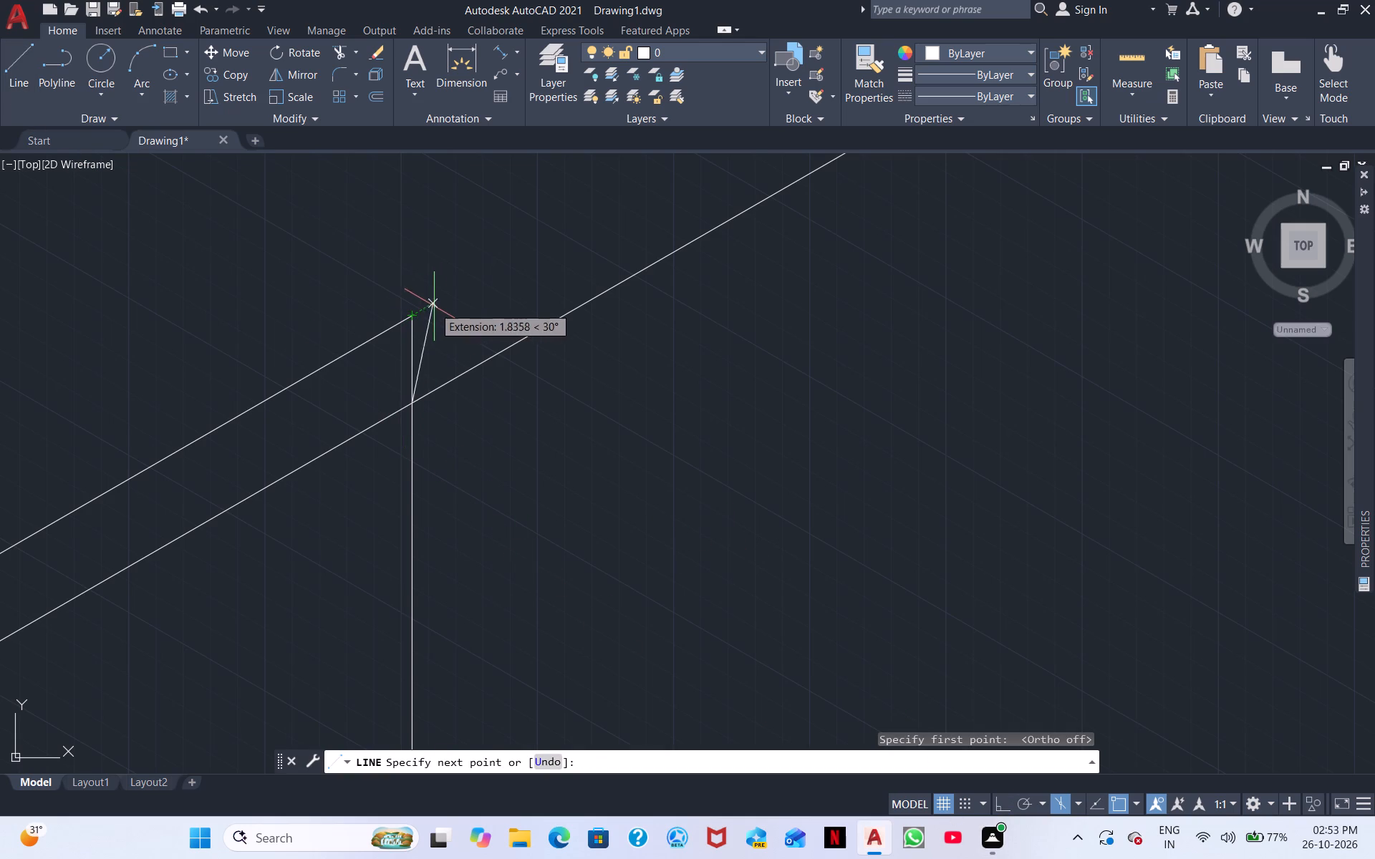
{"action": "left_click", "coordinate": [447, 297]}
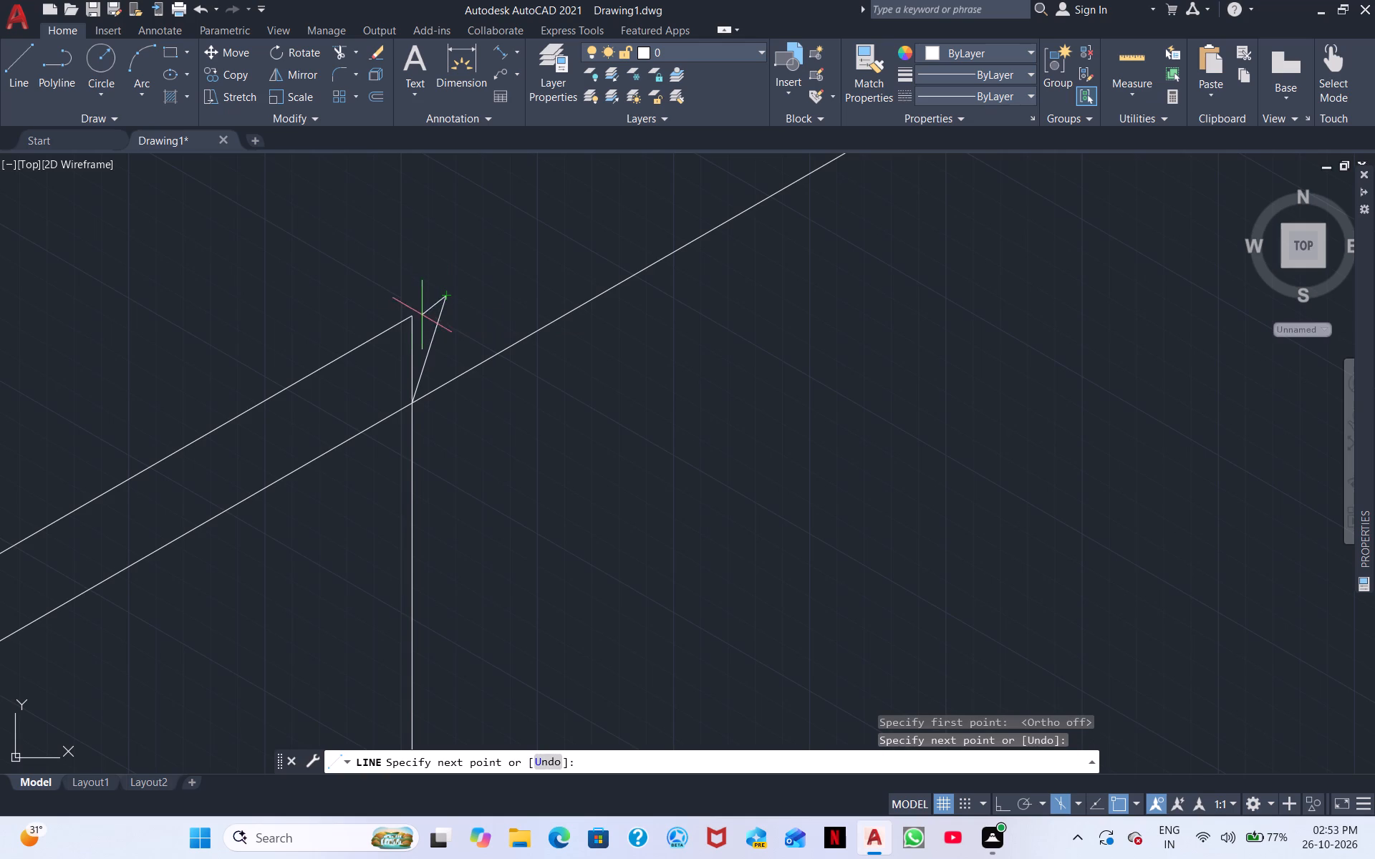
{"action": "left_click", "coordinate": [411, 318]}
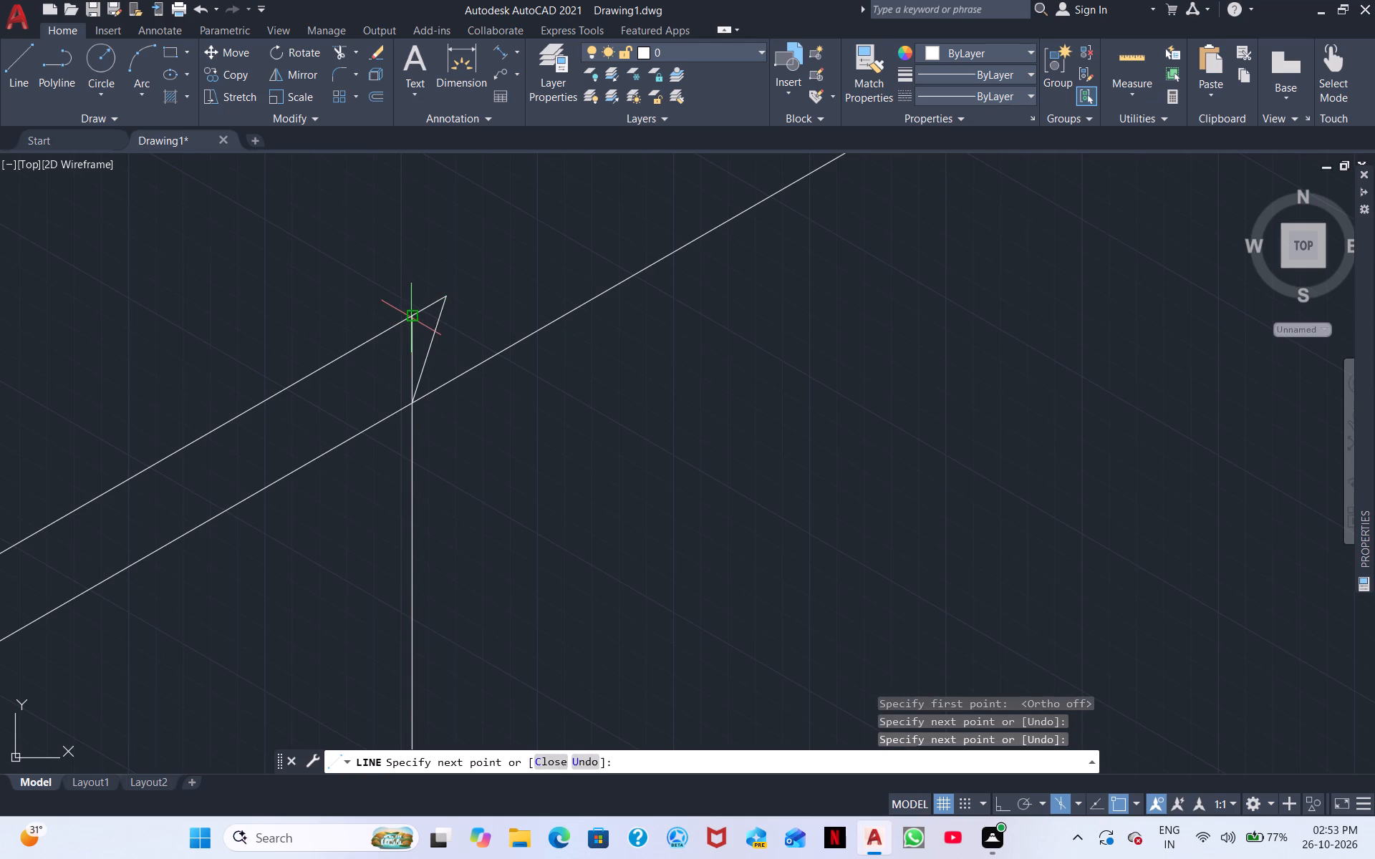
{"action": "right_click", "coordinate": [507, 319]}
{"action": "left_click", "coordinate": [552, 324]}
Trim away the short vertical segment between the wing's top edge and the raised edge, beside the new slanted end line.
{"action": "scroll", "coordinate": [403, 367], "scroll_direction": "down", "scroll_amount": 2}
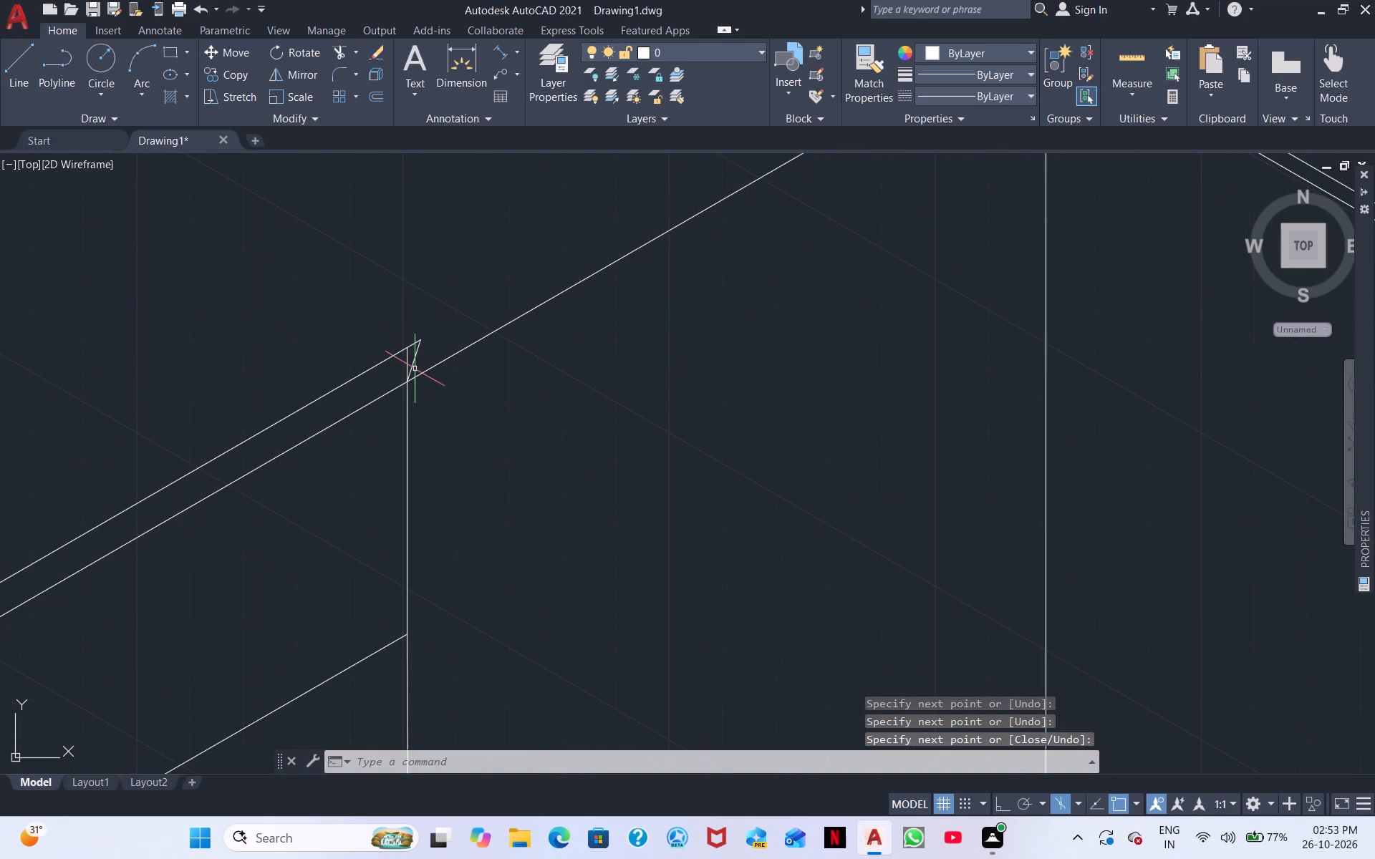
{"action": "left_click", "coordinate": [341, 57]}
{"action": "left_click", "coordinate": [405, 365]}
{"action": "scroll", "coordinate": [313, 393], "scroll_direction": "down", "scroll_amount": 2}
{"action": "middle_click_drag", "start_coordinate": [421, 437], "coordinate": [420, 483]}
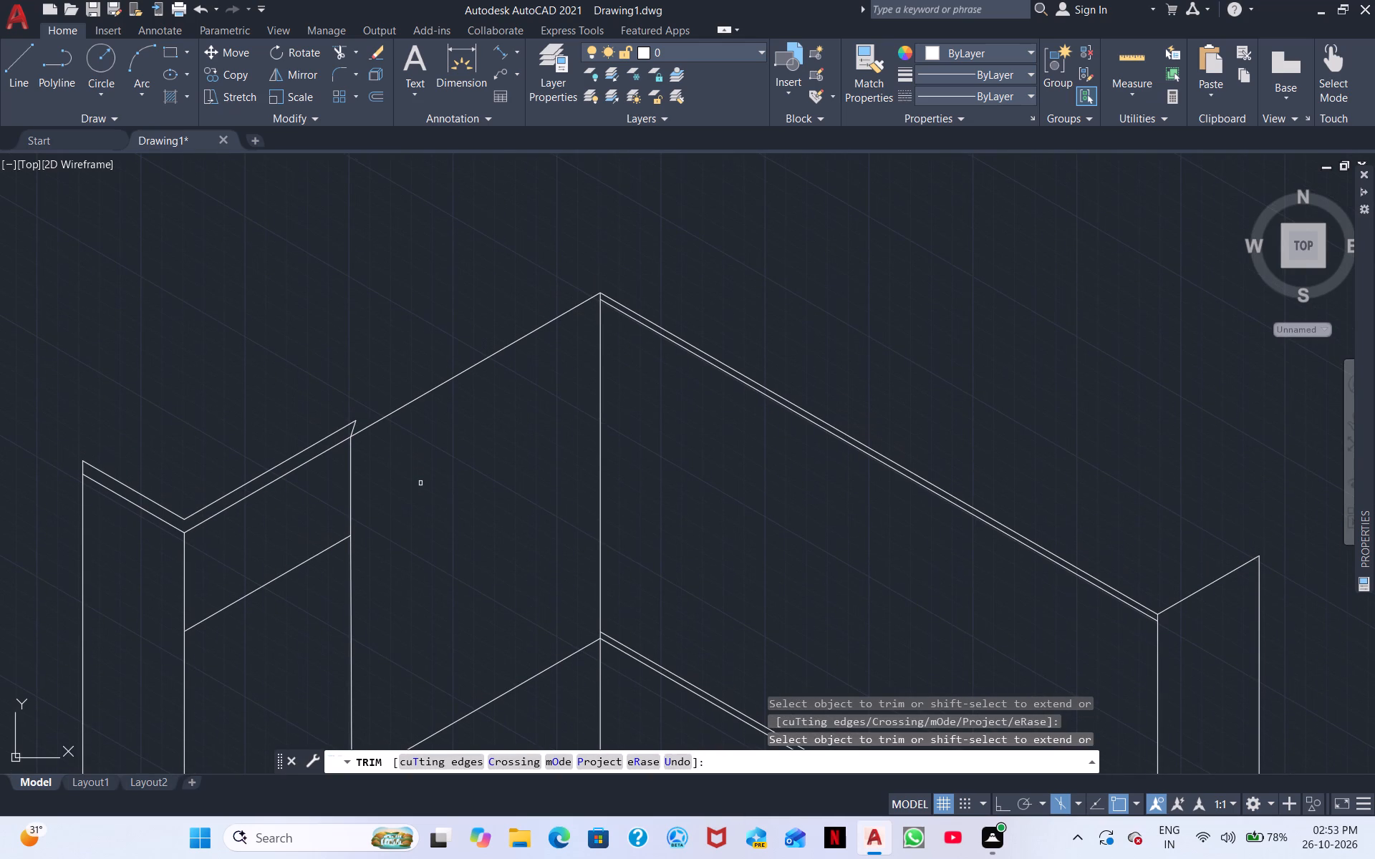
{"action": "scroll", "coordinate": [420, 482], "scroll_direction": "up", "scroll_amount": 2}
{"action": "scroll", "coordinate": [420, 482], "scroll_direction": "down", "scroll_amount": 2}
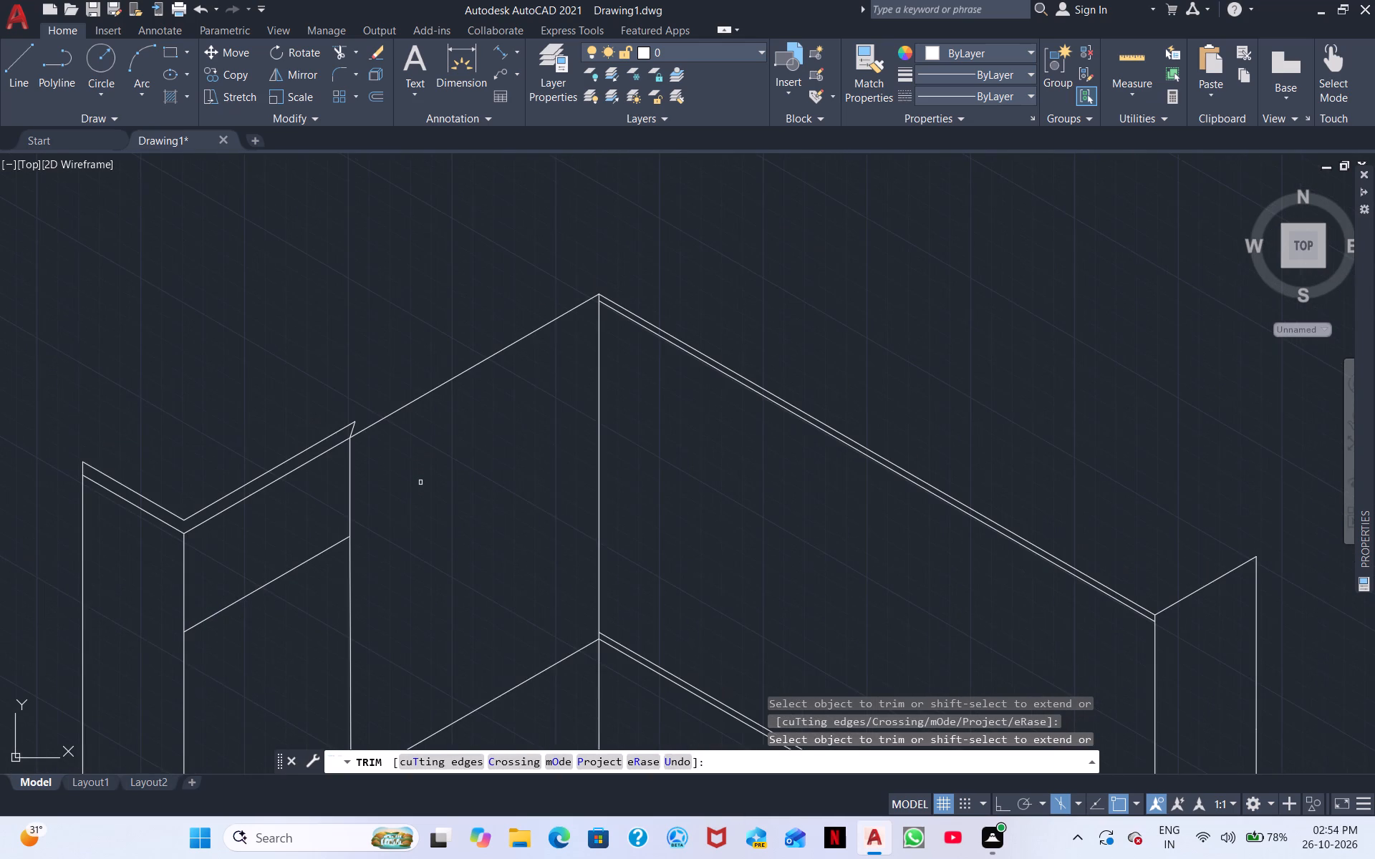
{"action": "right_click", "coordinate": [454, 481]}
{"action": "left_click", "coordinate": [520, 489]}
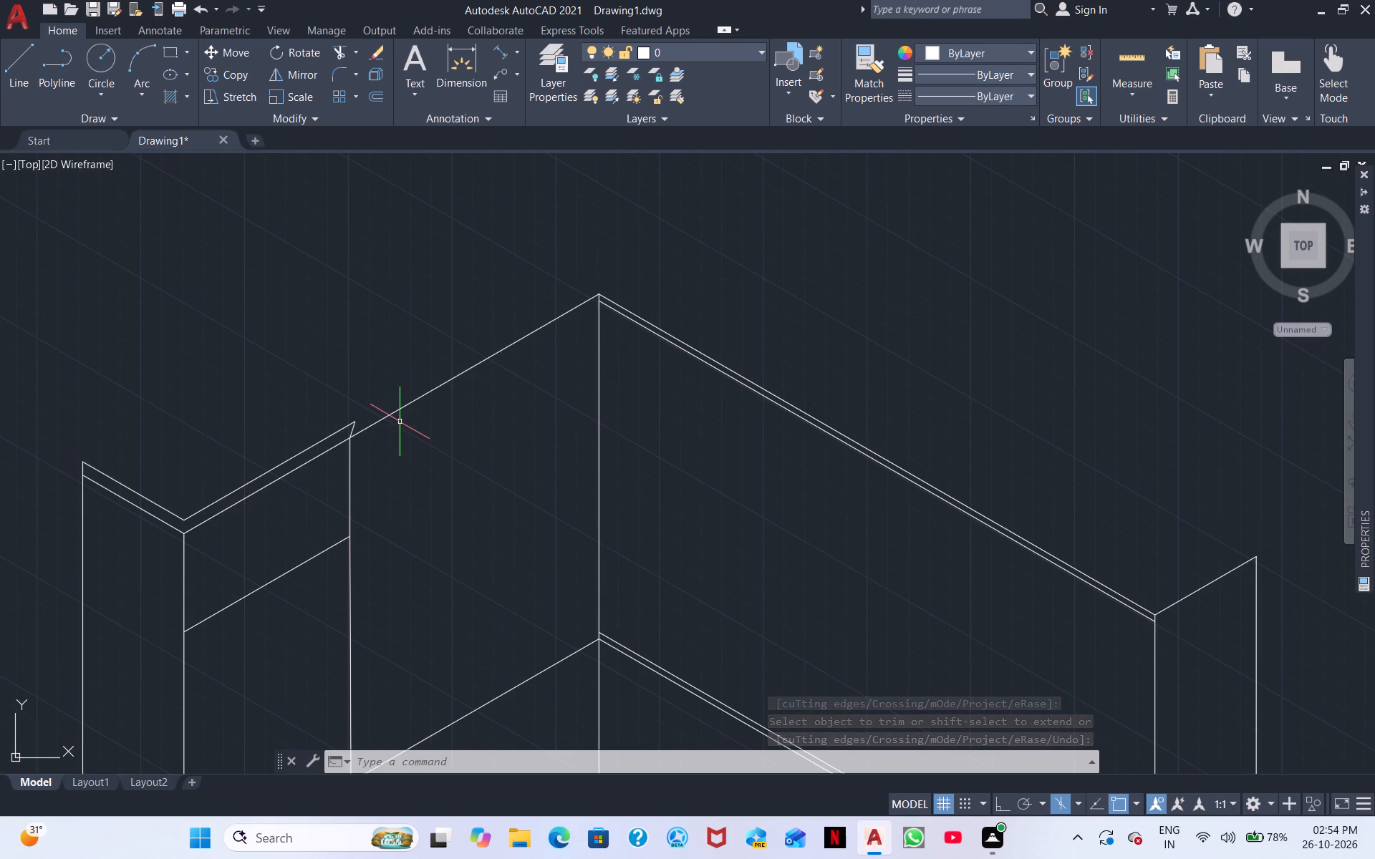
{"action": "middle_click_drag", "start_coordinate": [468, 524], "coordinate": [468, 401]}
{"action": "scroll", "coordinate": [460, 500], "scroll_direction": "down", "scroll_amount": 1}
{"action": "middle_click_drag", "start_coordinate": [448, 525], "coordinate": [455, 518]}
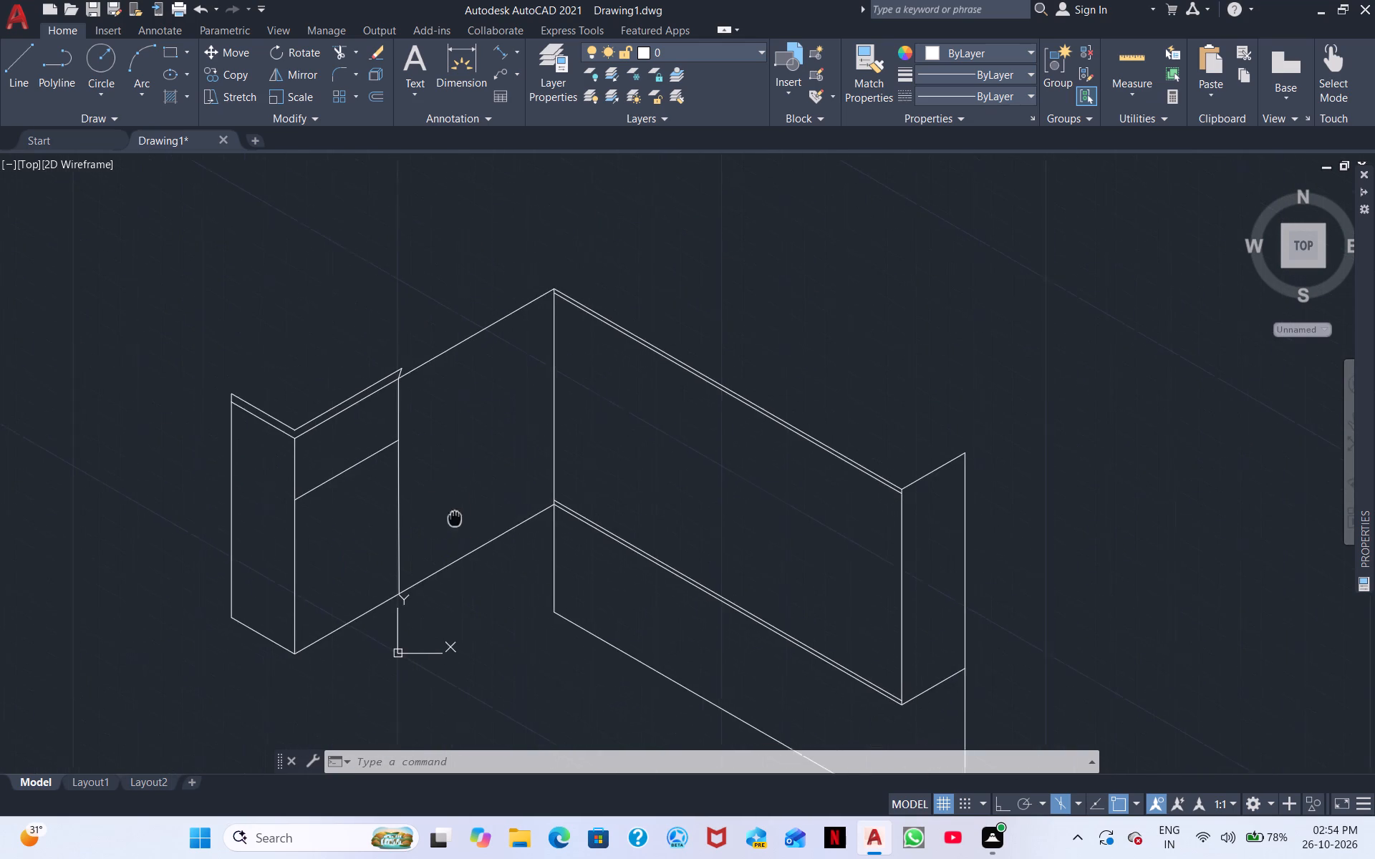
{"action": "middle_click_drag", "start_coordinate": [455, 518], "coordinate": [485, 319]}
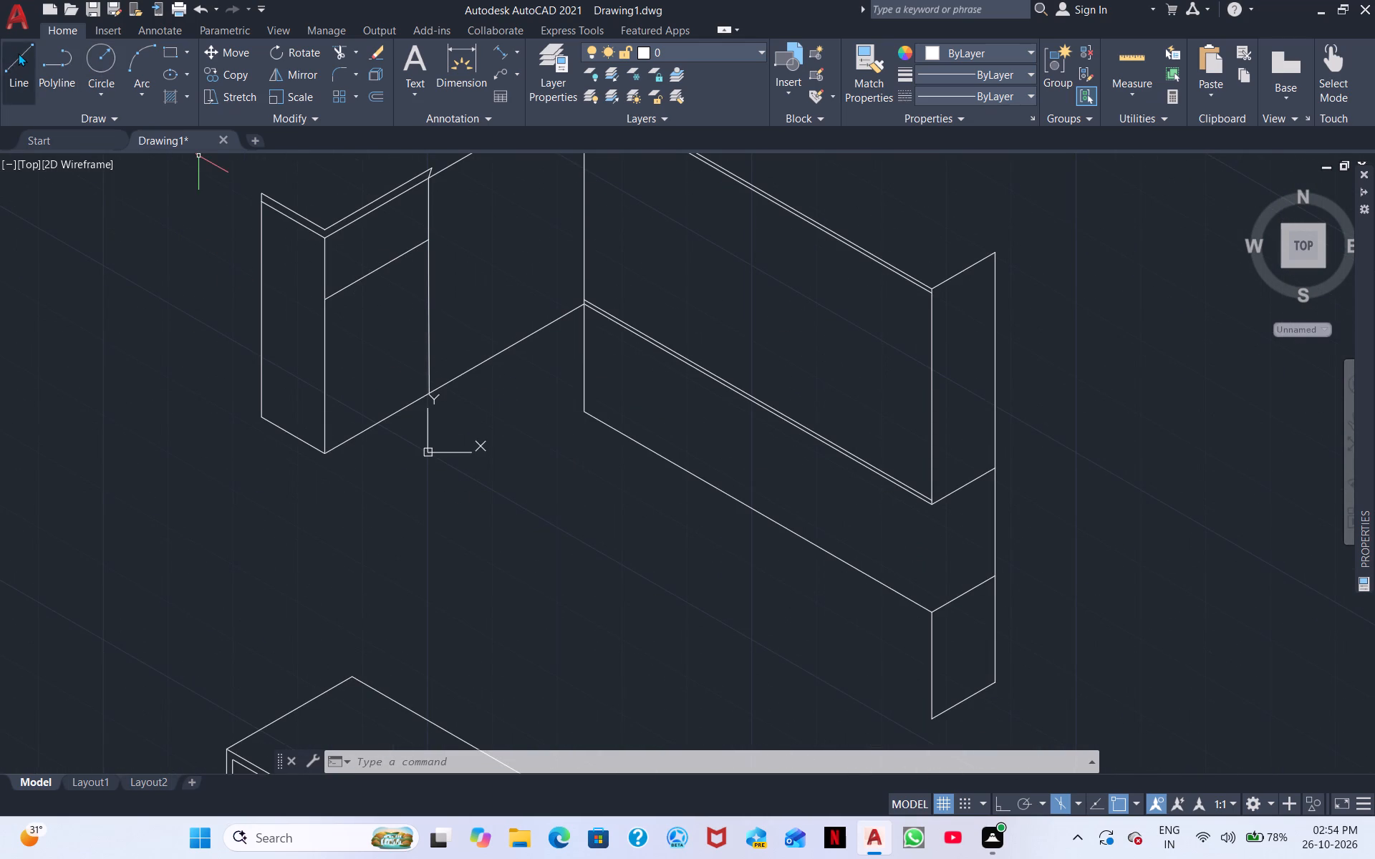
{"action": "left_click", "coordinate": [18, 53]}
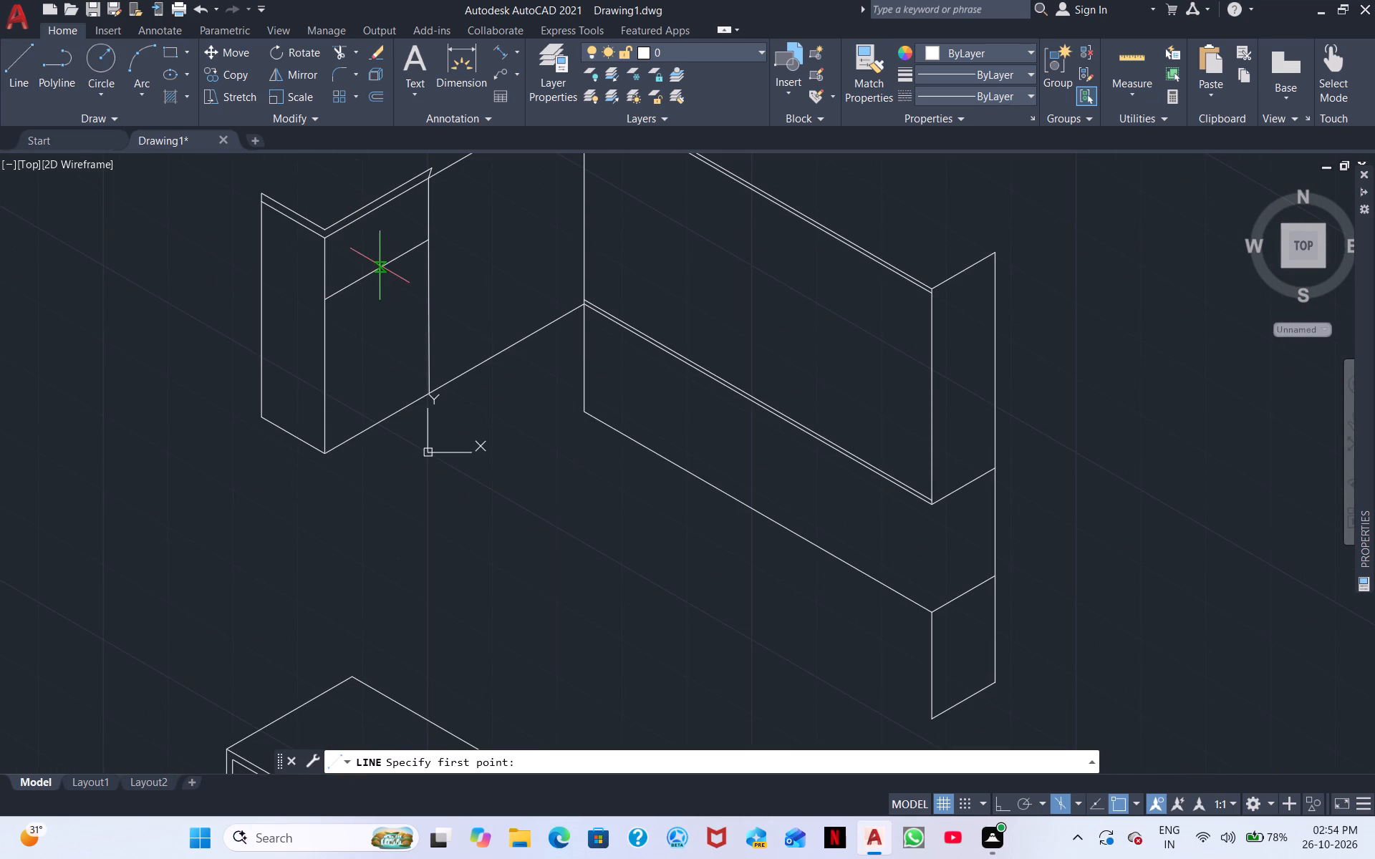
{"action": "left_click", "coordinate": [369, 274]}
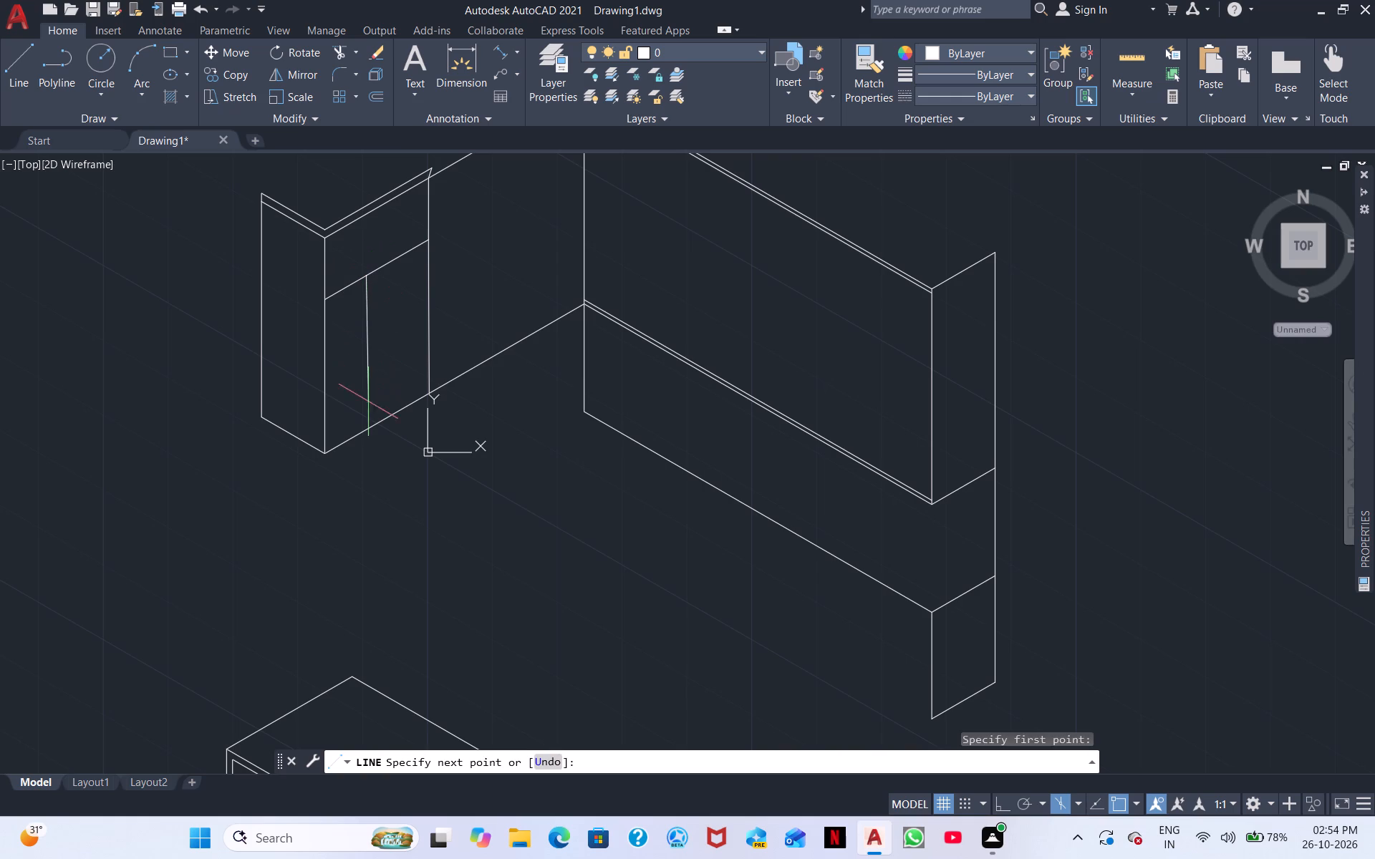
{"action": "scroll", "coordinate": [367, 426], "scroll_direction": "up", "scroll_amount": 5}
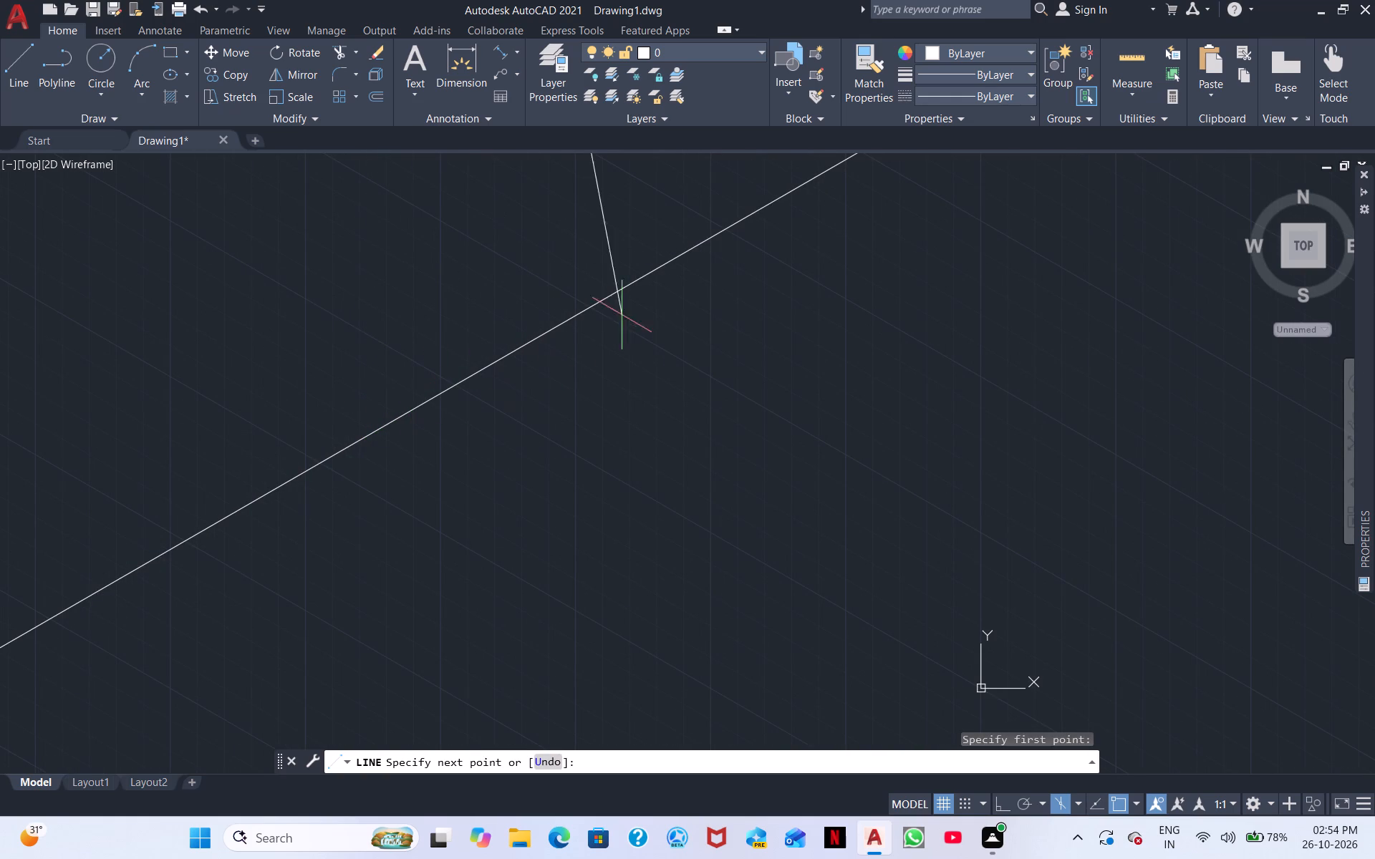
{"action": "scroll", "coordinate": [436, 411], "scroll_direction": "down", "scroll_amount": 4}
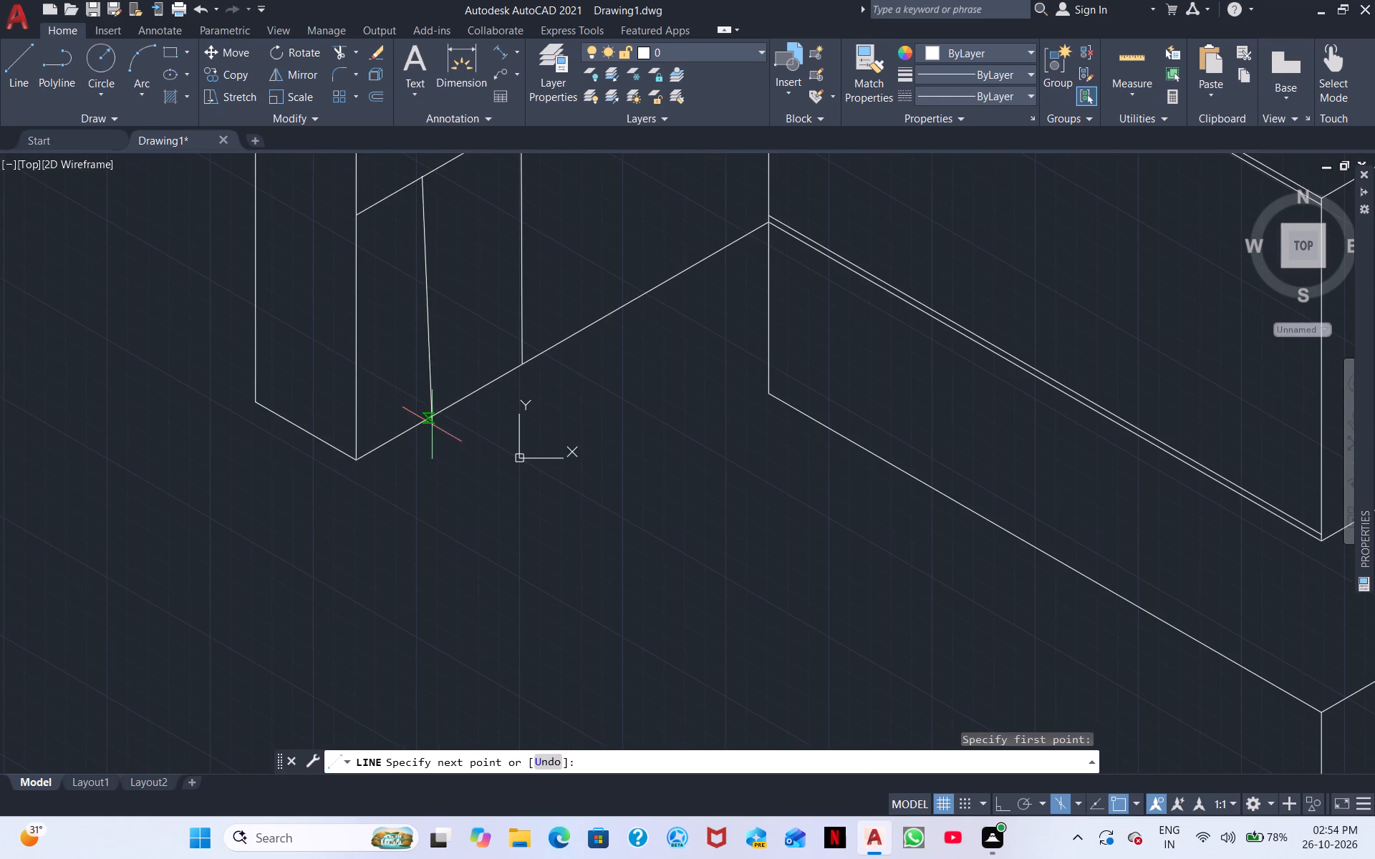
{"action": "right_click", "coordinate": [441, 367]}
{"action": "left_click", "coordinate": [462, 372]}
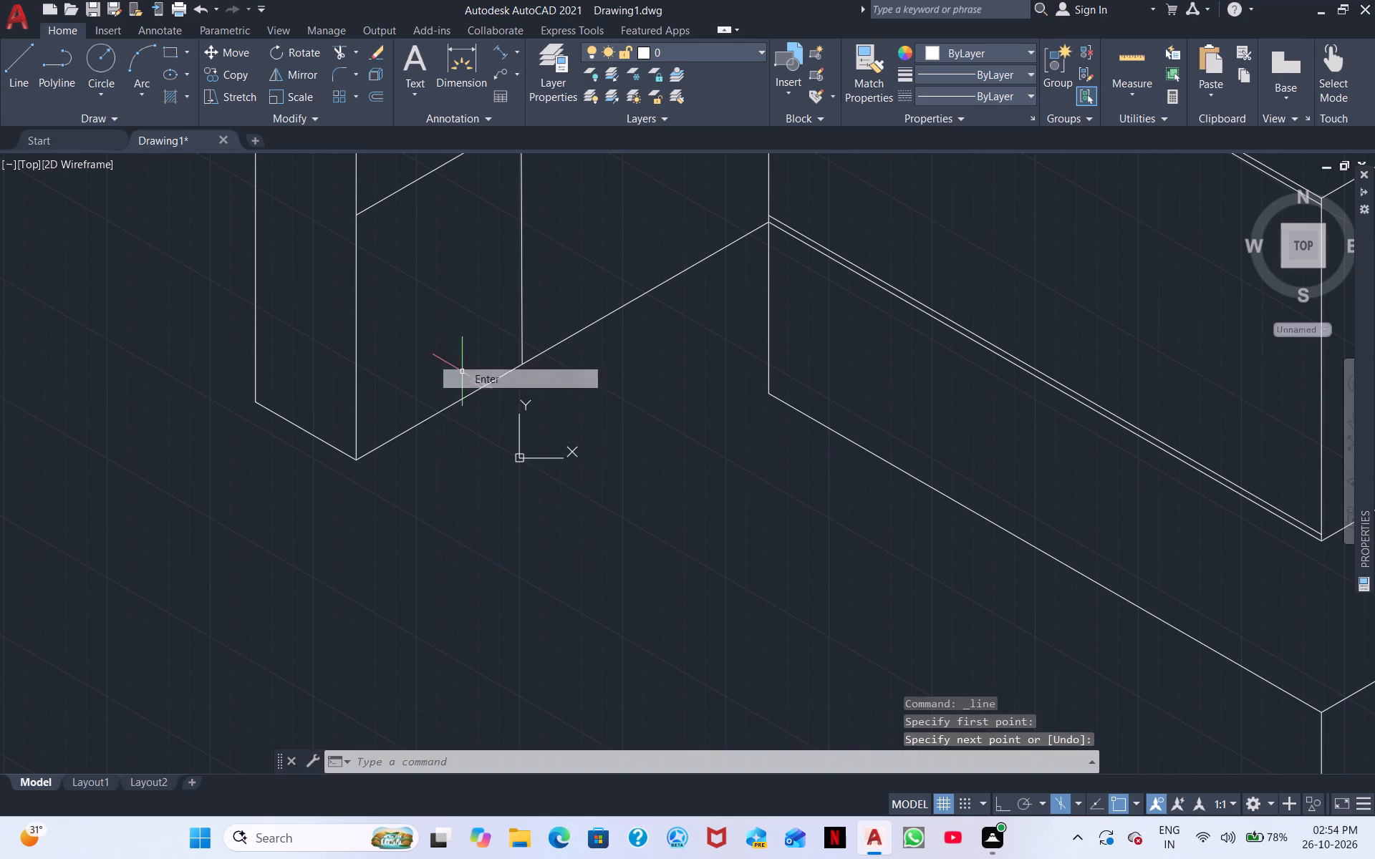
Draw a line along the wing panel's bottom edge, from its near lower corner to the foot of the far vertical.
{"action": "left_click", "coordinate": [20, 62]}
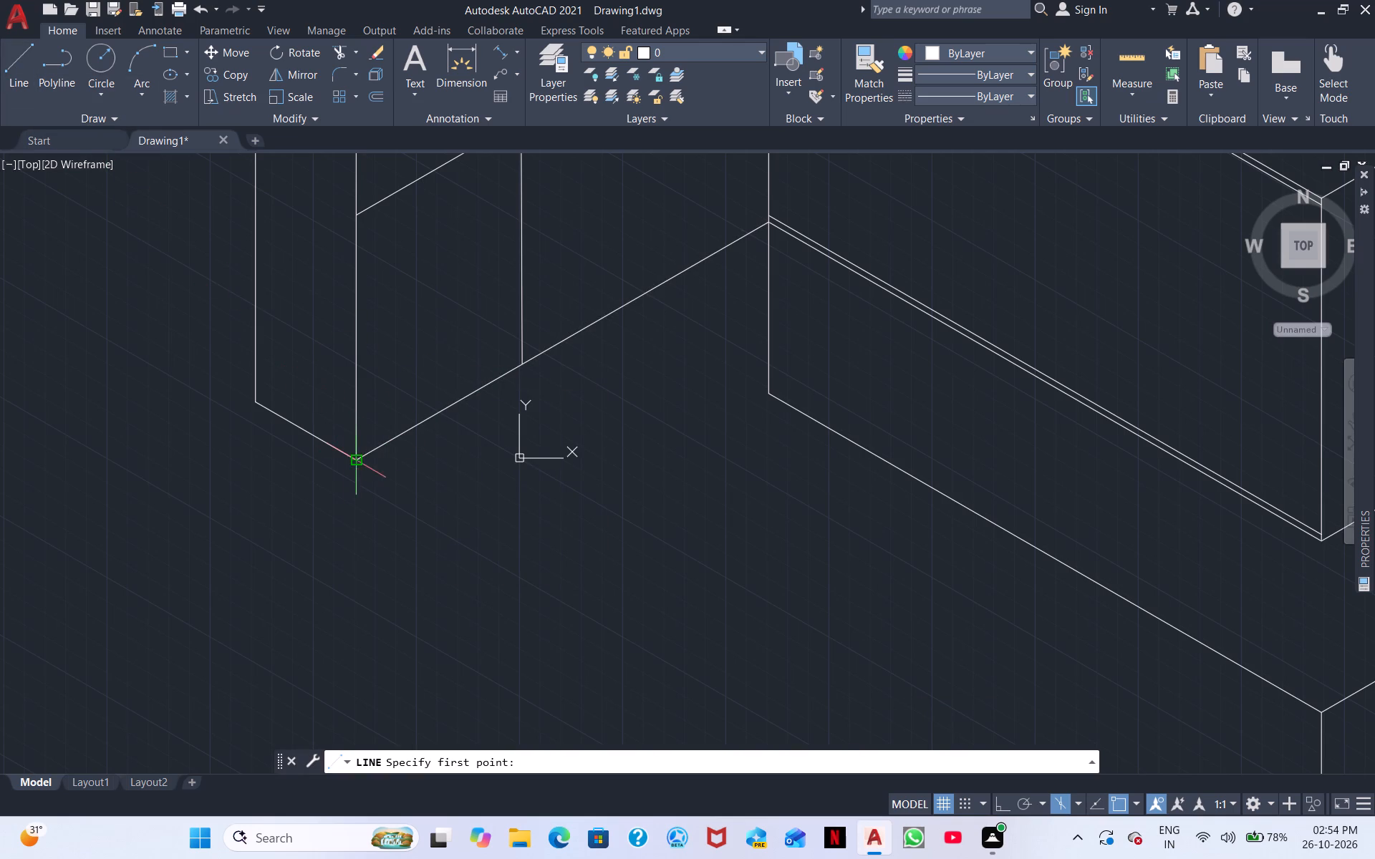
{"action": "left_click", "coordinate": [356, 458]}
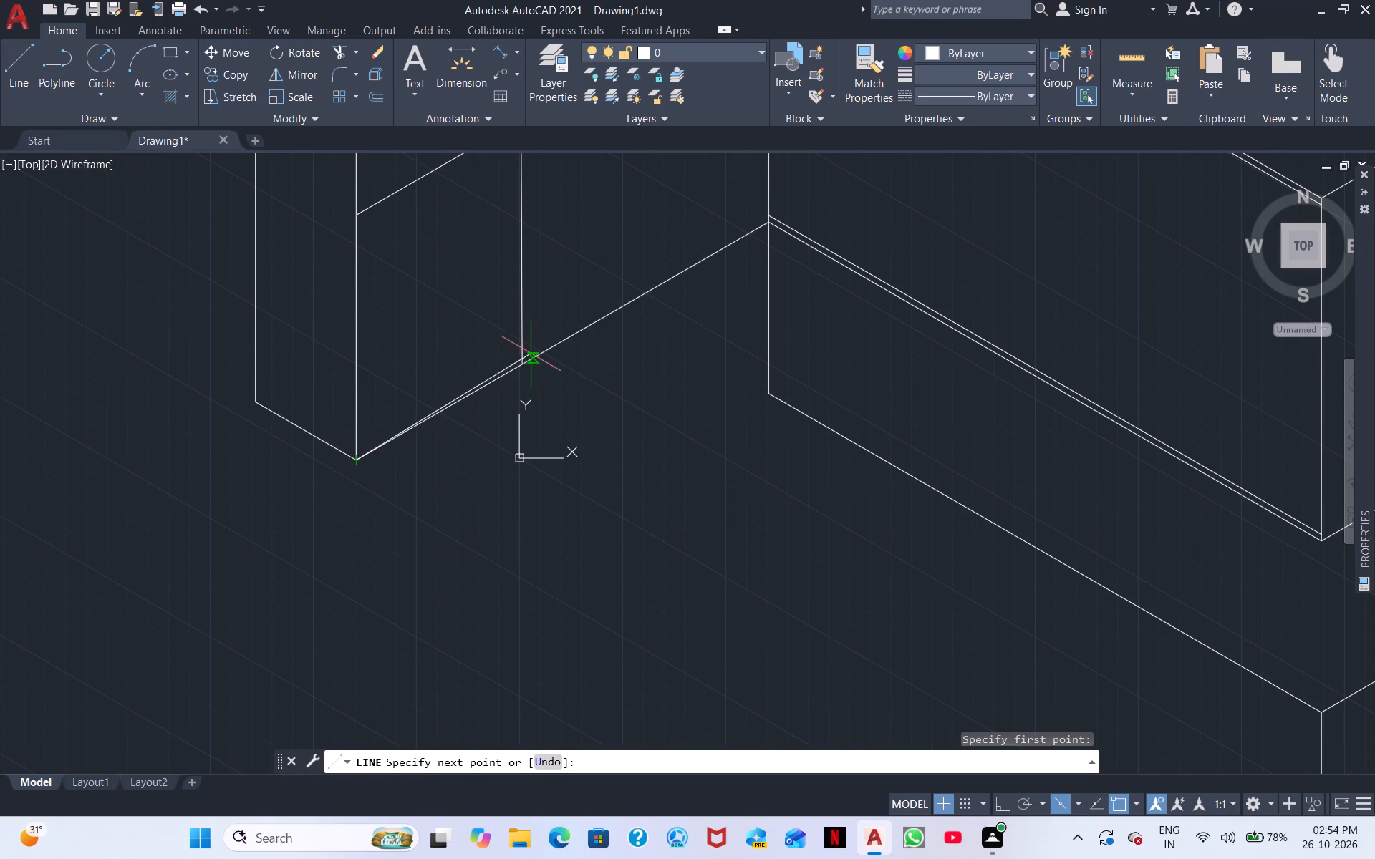
{"action": "left_click", "coordinate": [517, 362]}
{"action": "right_click", "coordinate": [463, 394]}
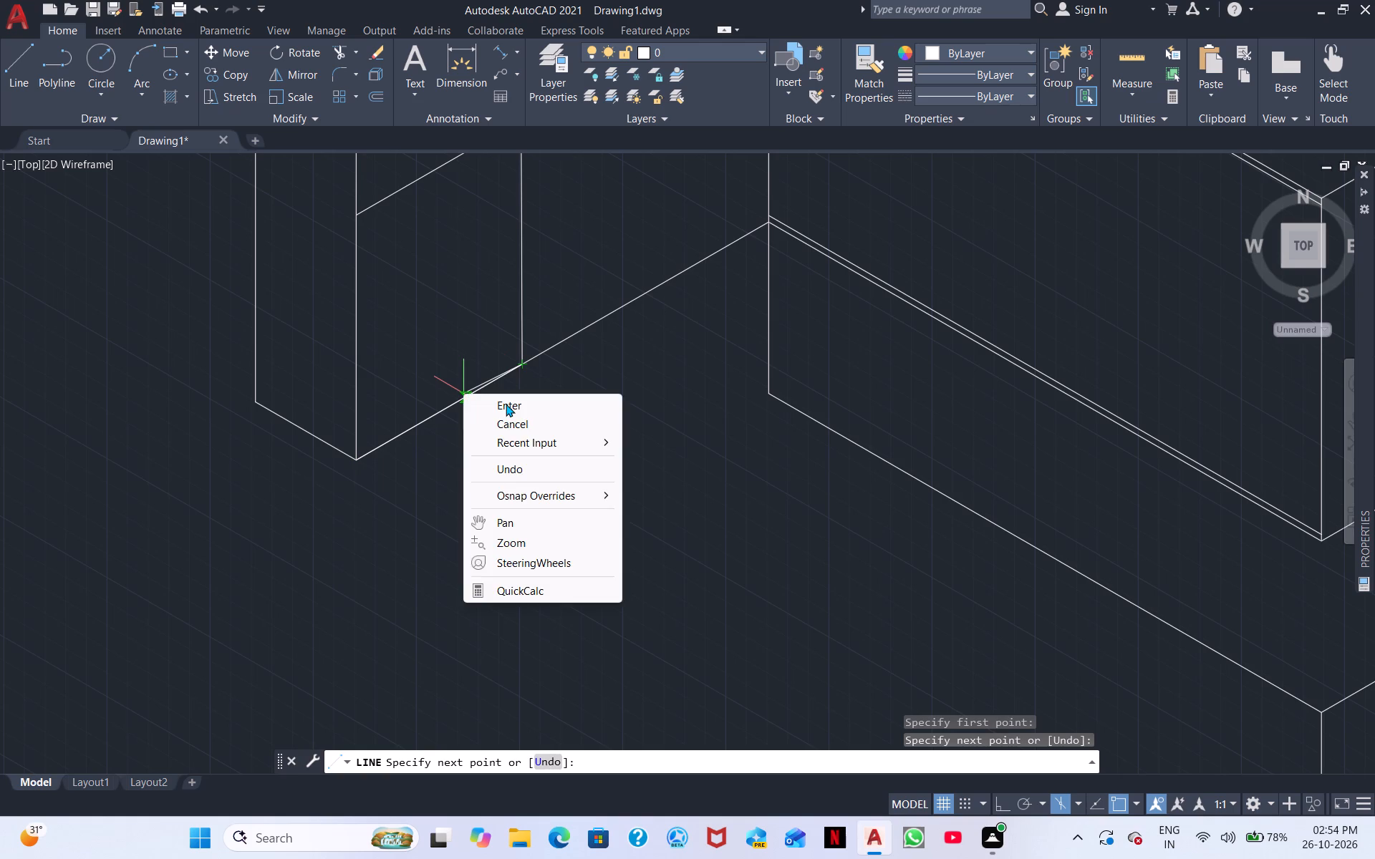
{"action": "left_click", "coordinate": [506, 404]}
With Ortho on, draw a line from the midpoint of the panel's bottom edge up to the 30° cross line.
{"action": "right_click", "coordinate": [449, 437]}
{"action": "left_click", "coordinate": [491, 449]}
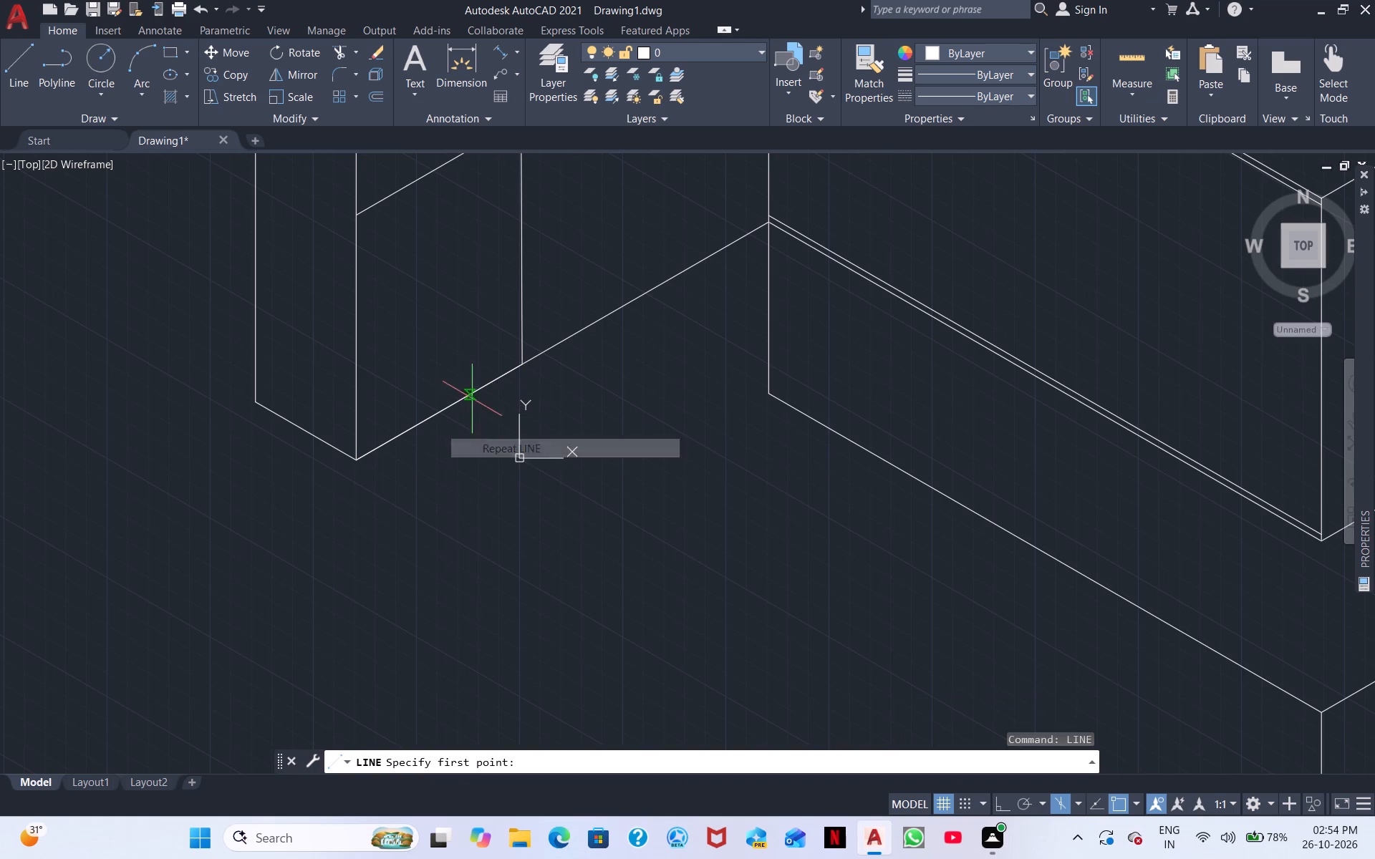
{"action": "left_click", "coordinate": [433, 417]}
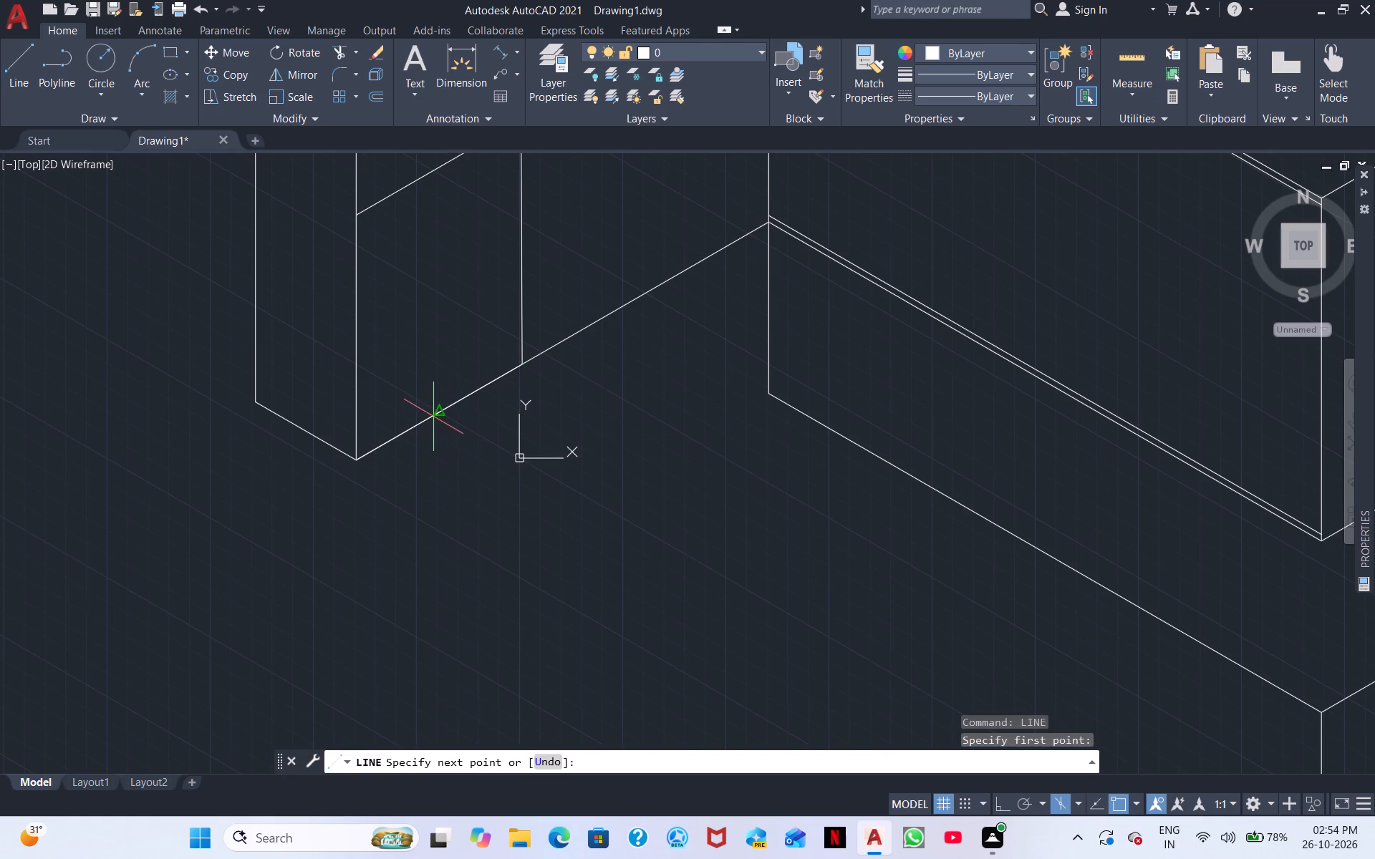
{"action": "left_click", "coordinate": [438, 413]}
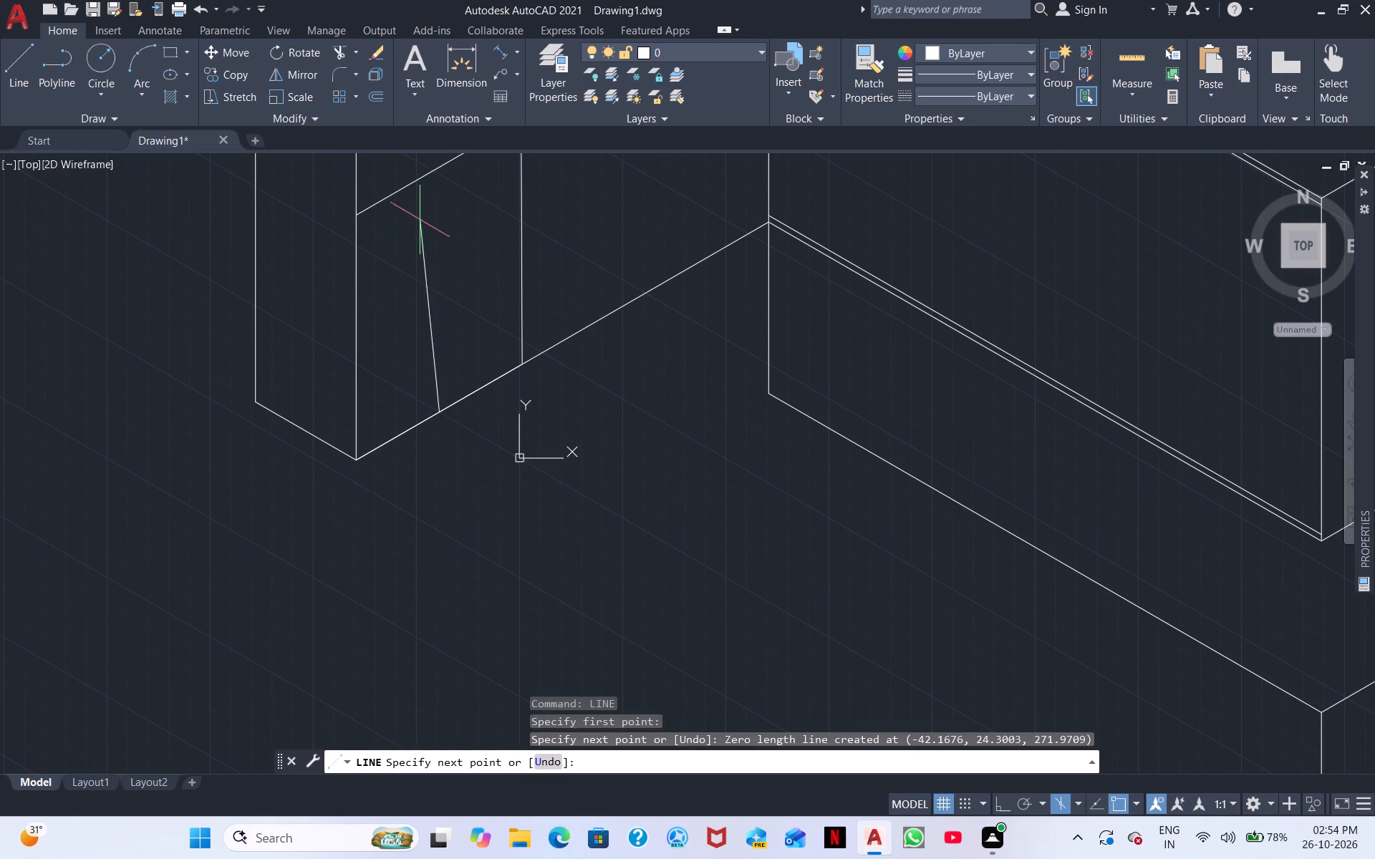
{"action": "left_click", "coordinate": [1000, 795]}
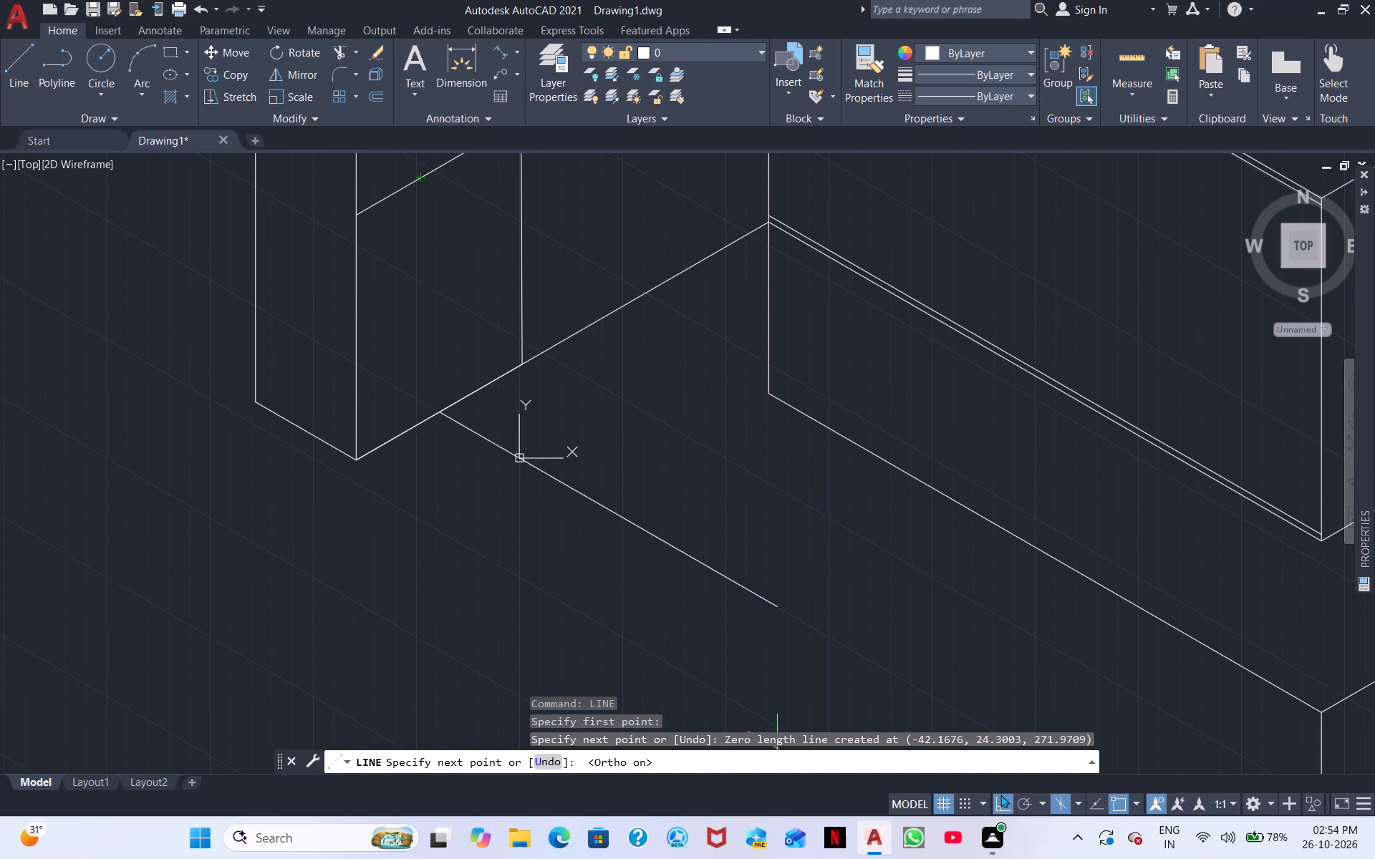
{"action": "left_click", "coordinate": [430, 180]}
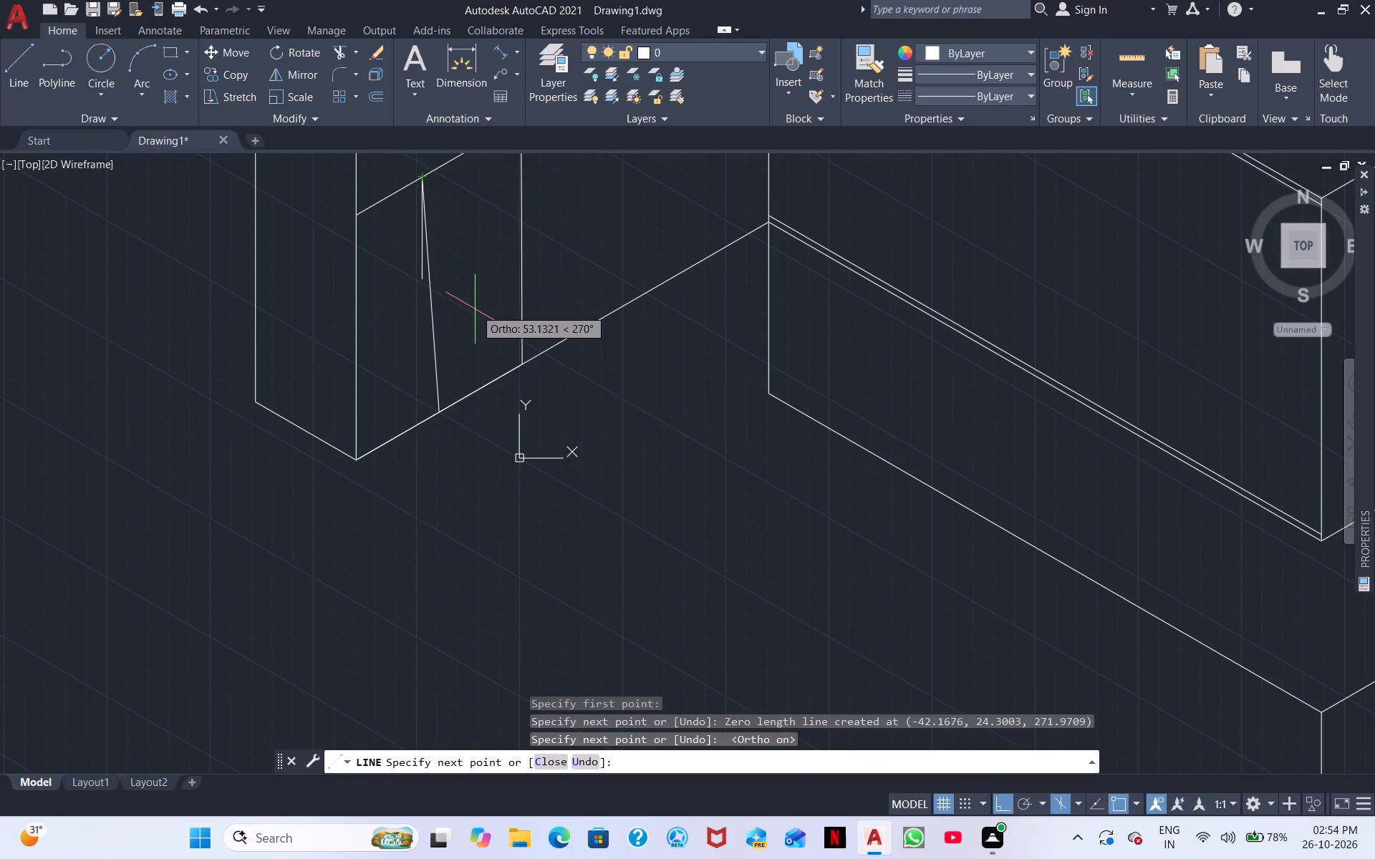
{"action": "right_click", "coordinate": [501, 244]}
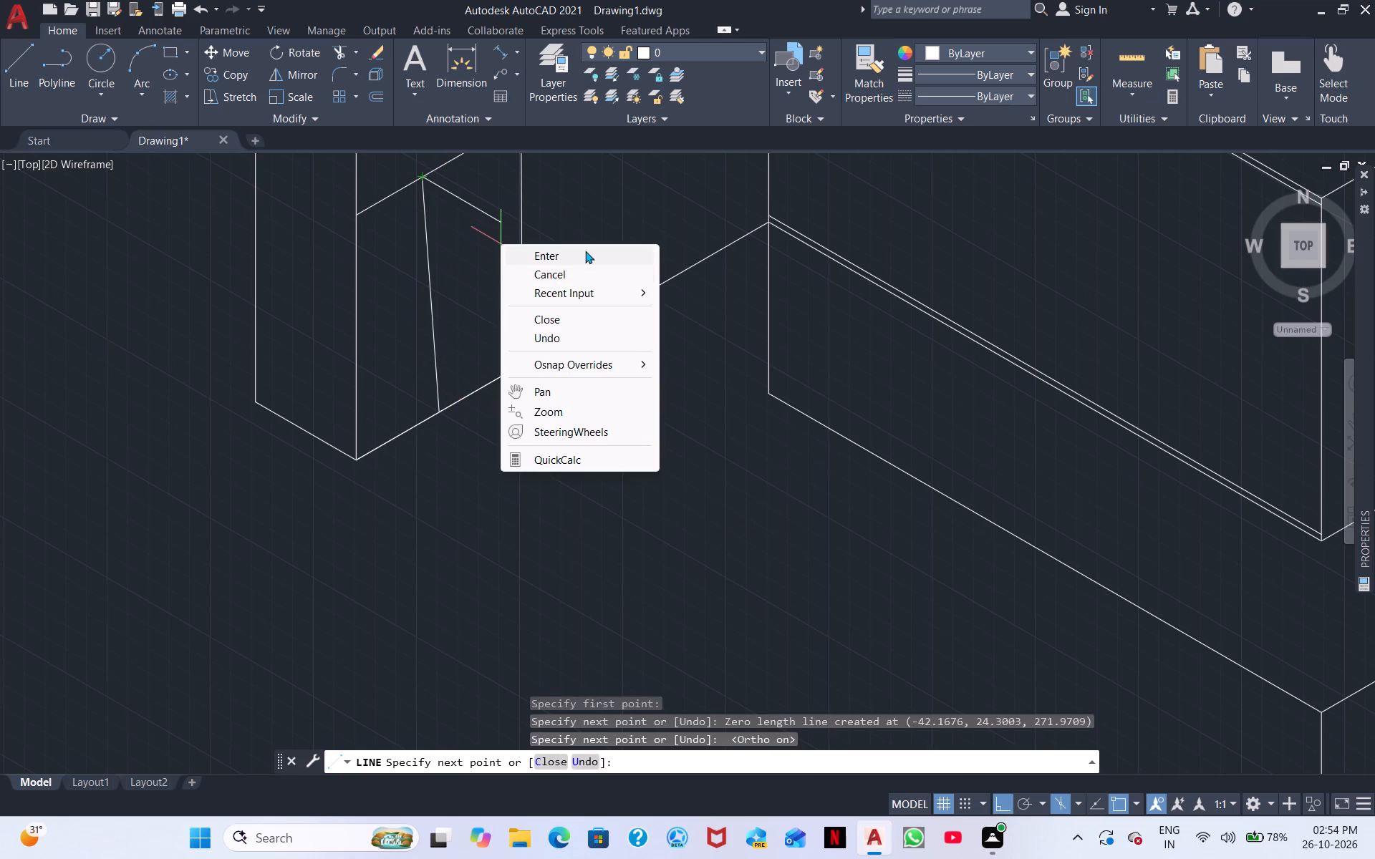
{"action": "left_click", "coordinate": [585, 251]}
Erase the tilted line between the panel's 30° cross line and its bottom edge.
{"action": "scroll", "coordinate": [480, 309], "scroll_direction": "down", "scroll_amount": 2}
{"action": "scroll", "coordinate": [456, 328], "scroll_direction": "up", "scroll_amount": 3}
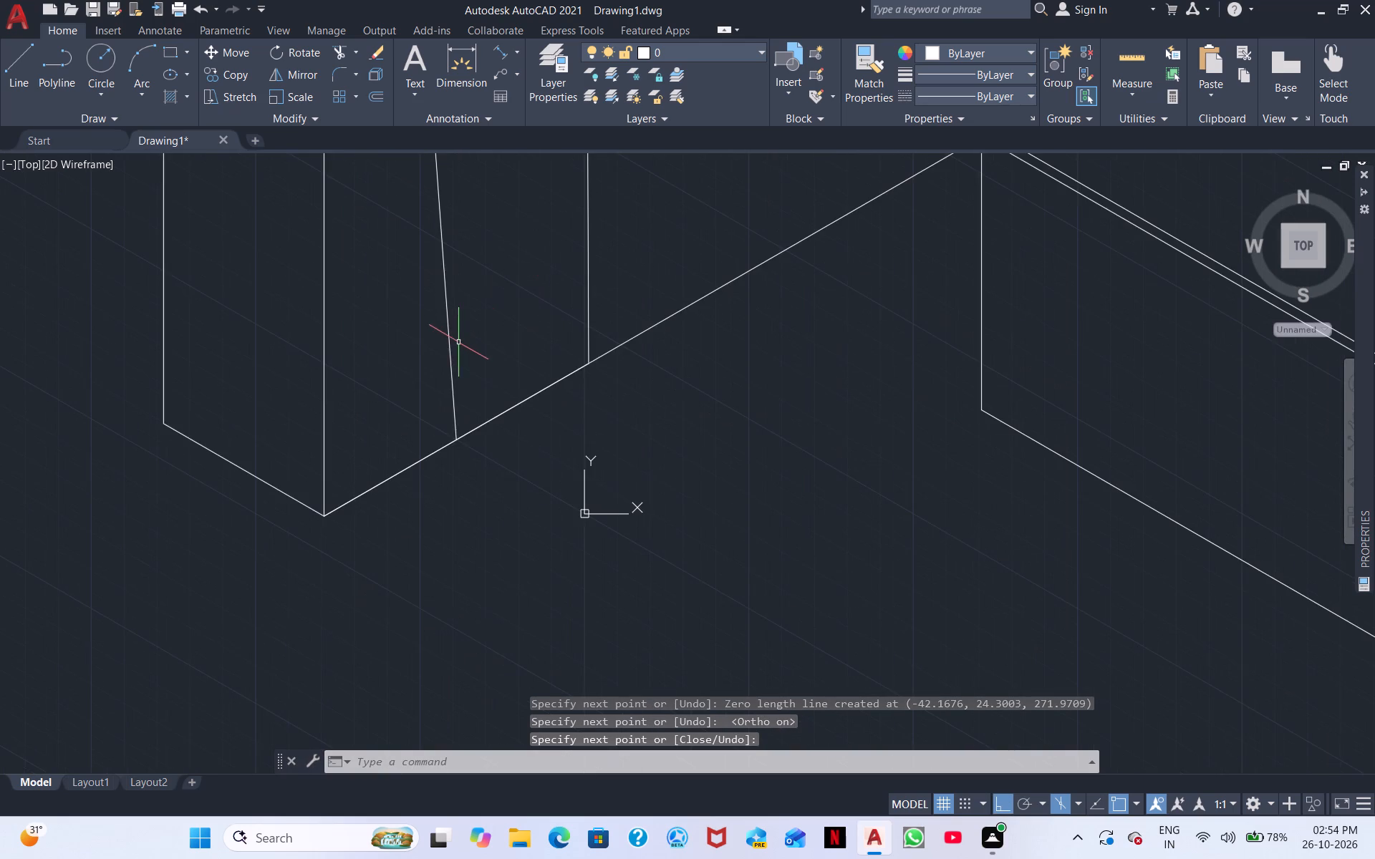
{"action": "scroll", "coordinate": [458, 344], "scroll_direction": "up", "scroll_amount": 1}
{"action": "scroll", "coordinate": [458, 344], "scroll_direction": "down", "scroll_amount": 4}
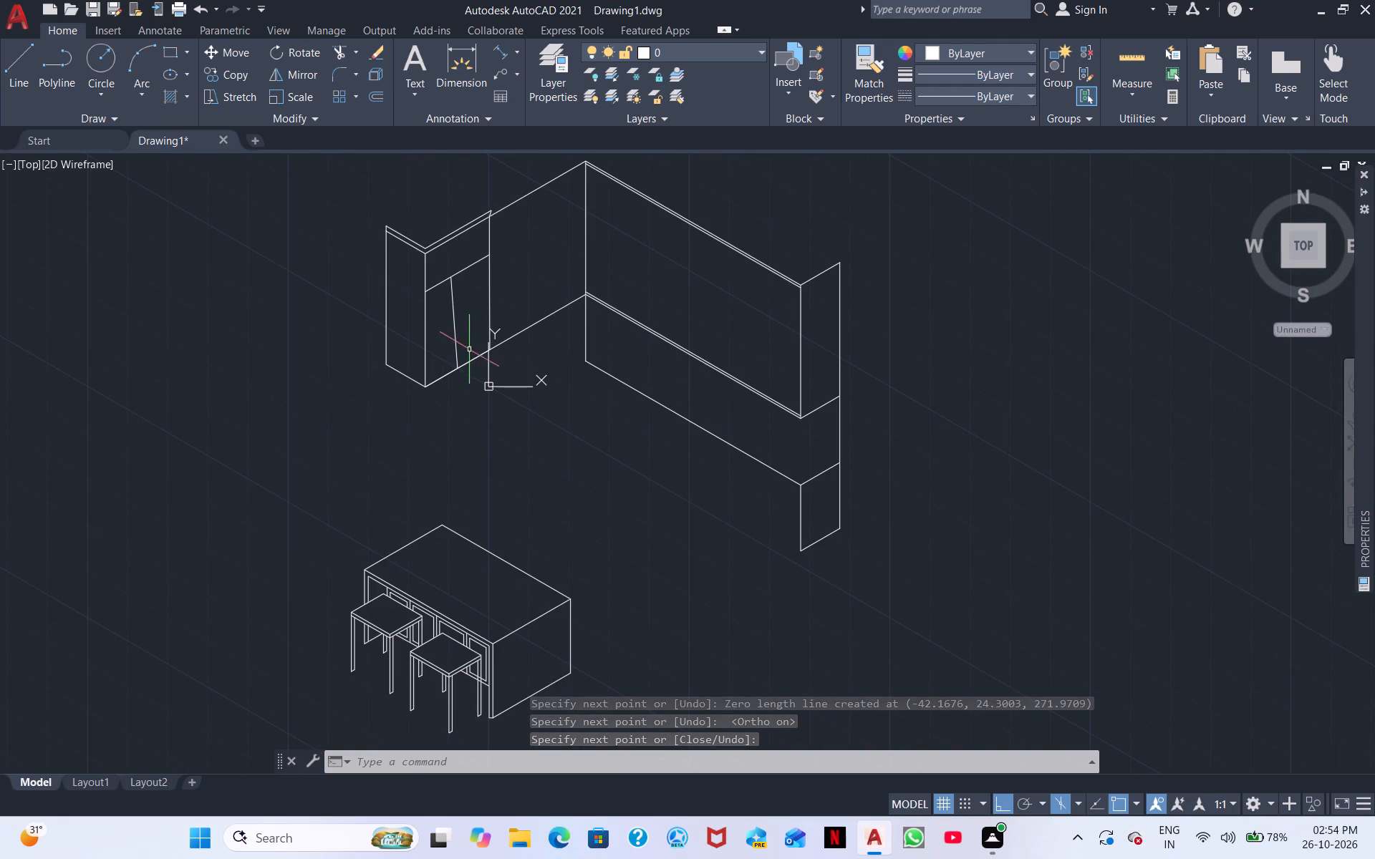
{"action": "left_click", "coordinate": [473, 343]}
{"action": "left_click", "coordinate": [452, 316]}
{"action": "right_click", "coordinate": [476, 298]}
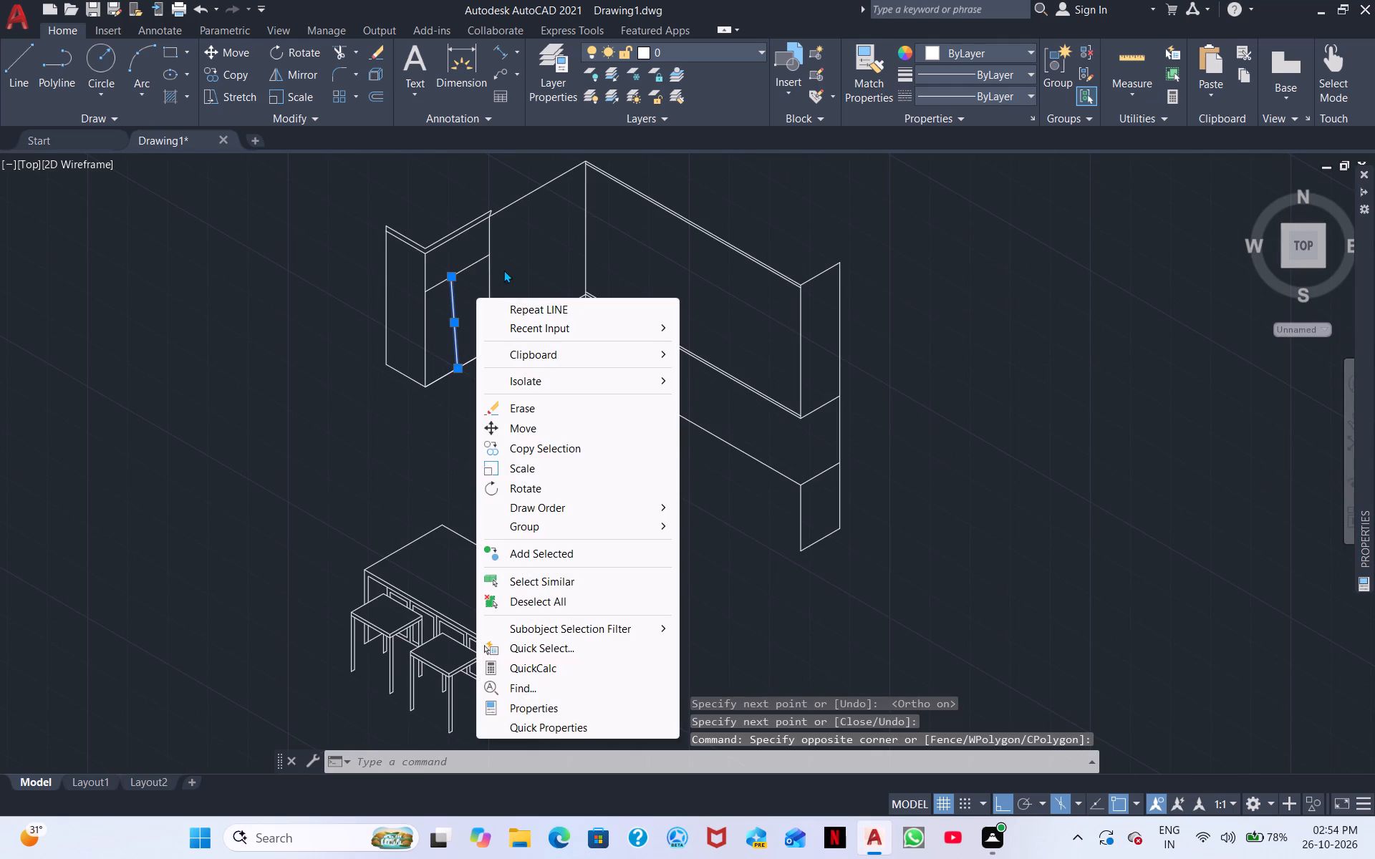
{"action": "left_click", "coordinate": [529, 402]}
Draw a line over the panel's 30° cross line, from the wing's near vertical edge to the far vertical.
{"action": "right_click", "coordinate": [457, 306]}
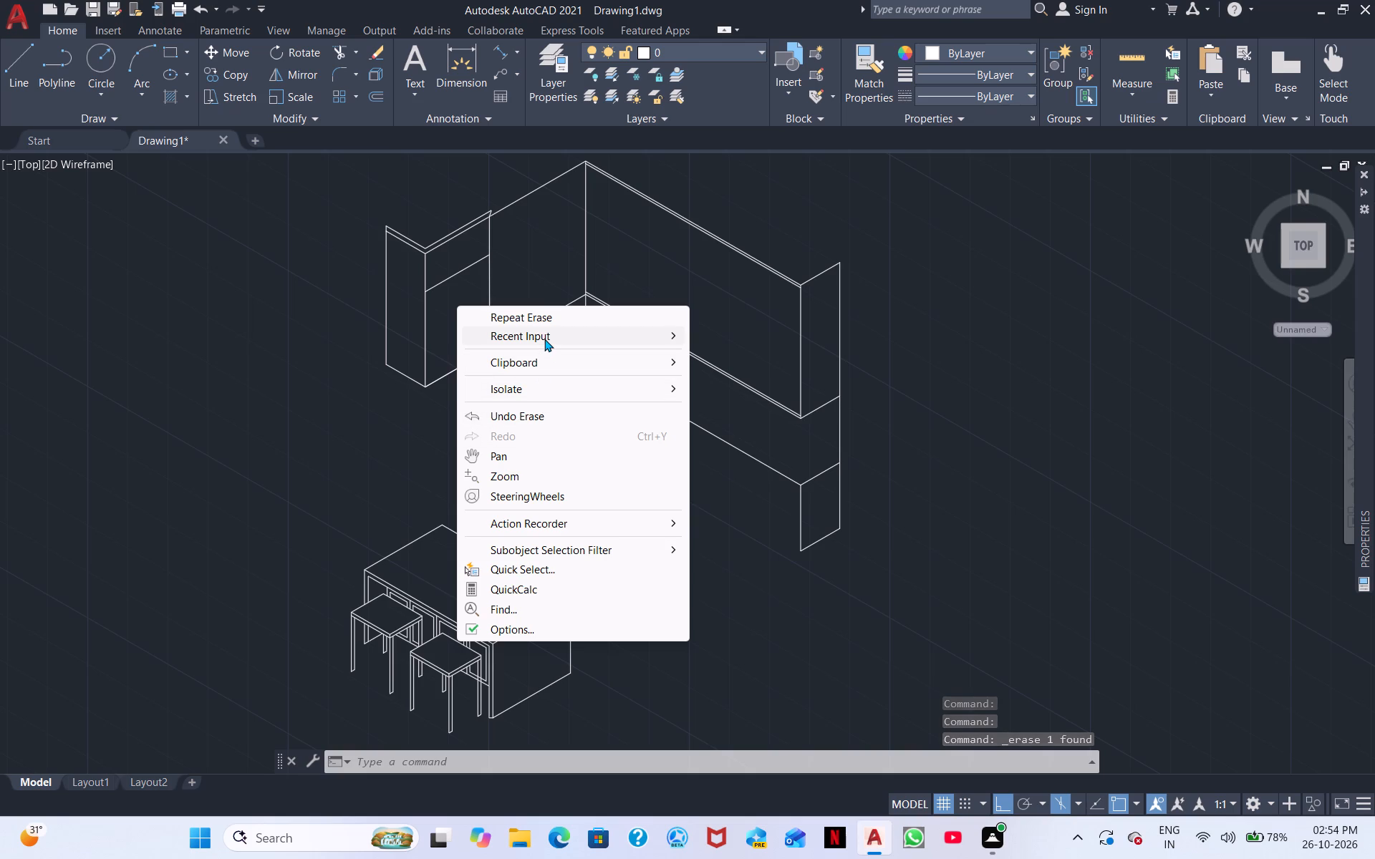
{"action": "left_click", "coordinate": [707, 355]}
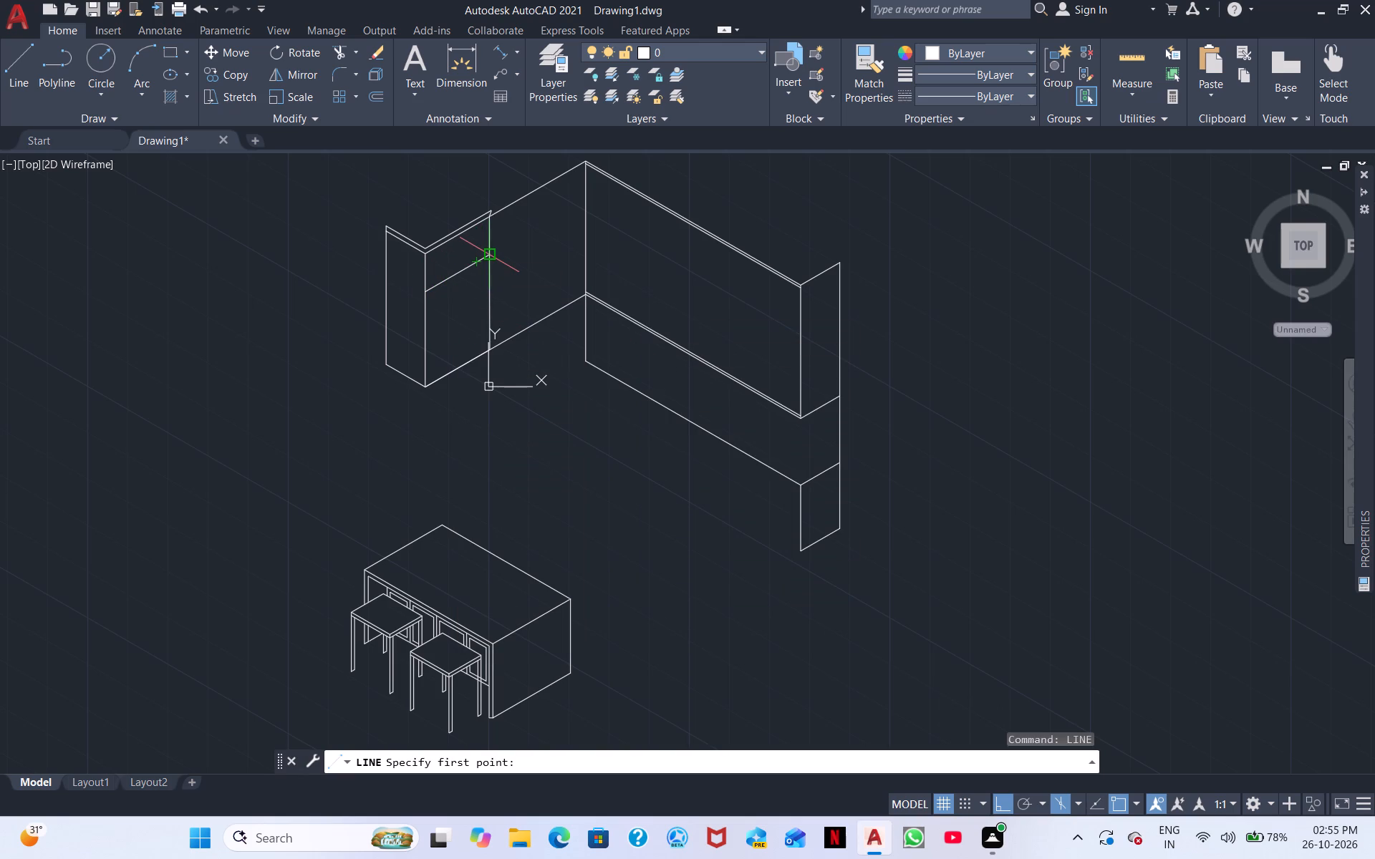
{"action": "scroll", "coordinate": [448, 311], "scroll_direction": "up", "scroll_amount": 4}
{"action": "scroll", "coordinate": [453, 305], "scroll_direction": "down", "scroll_amount": 2}
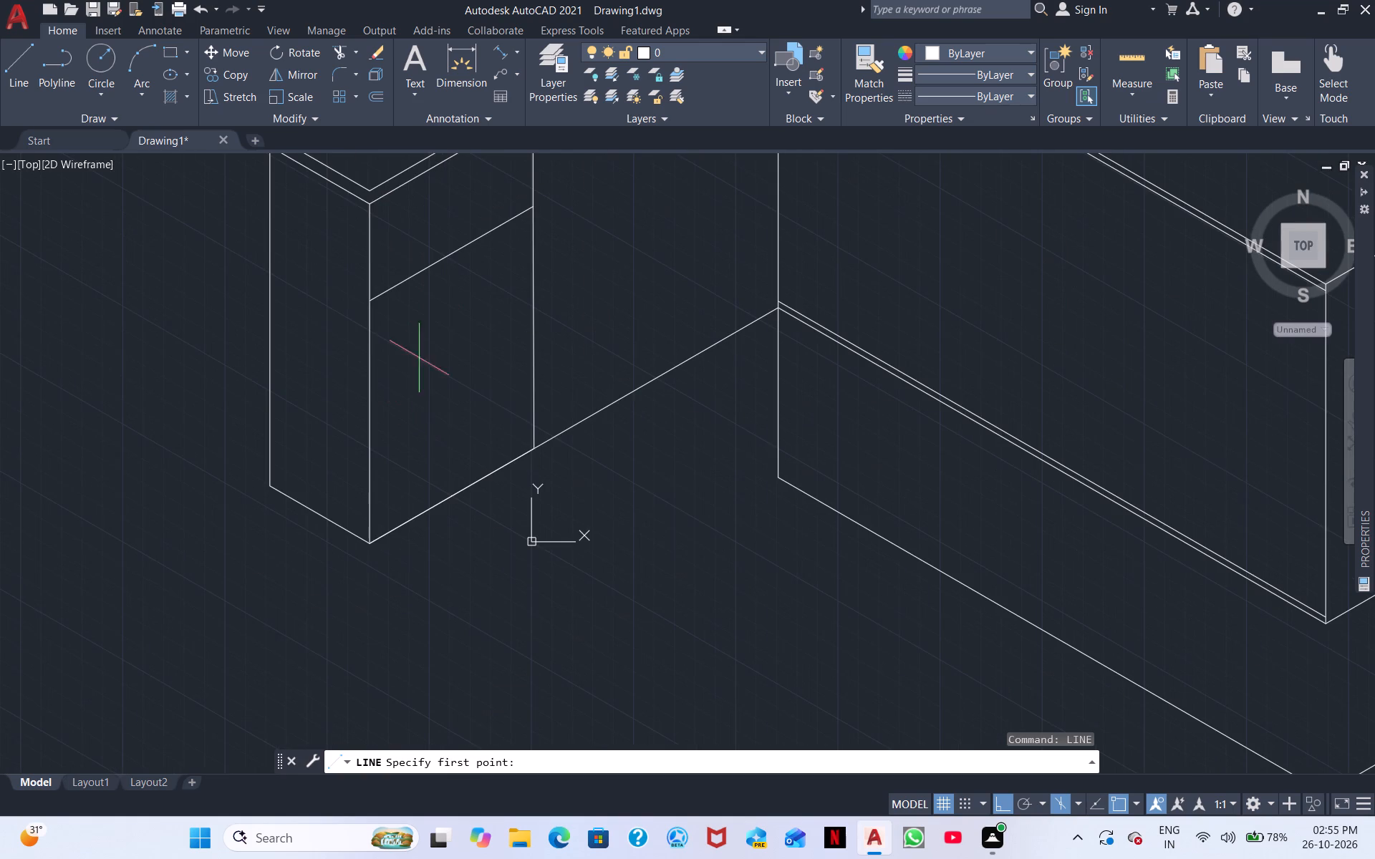
{"action": "scroll", "coordinate": [365, 309], "scroll_direction": "up", "scroll_amount": 4}
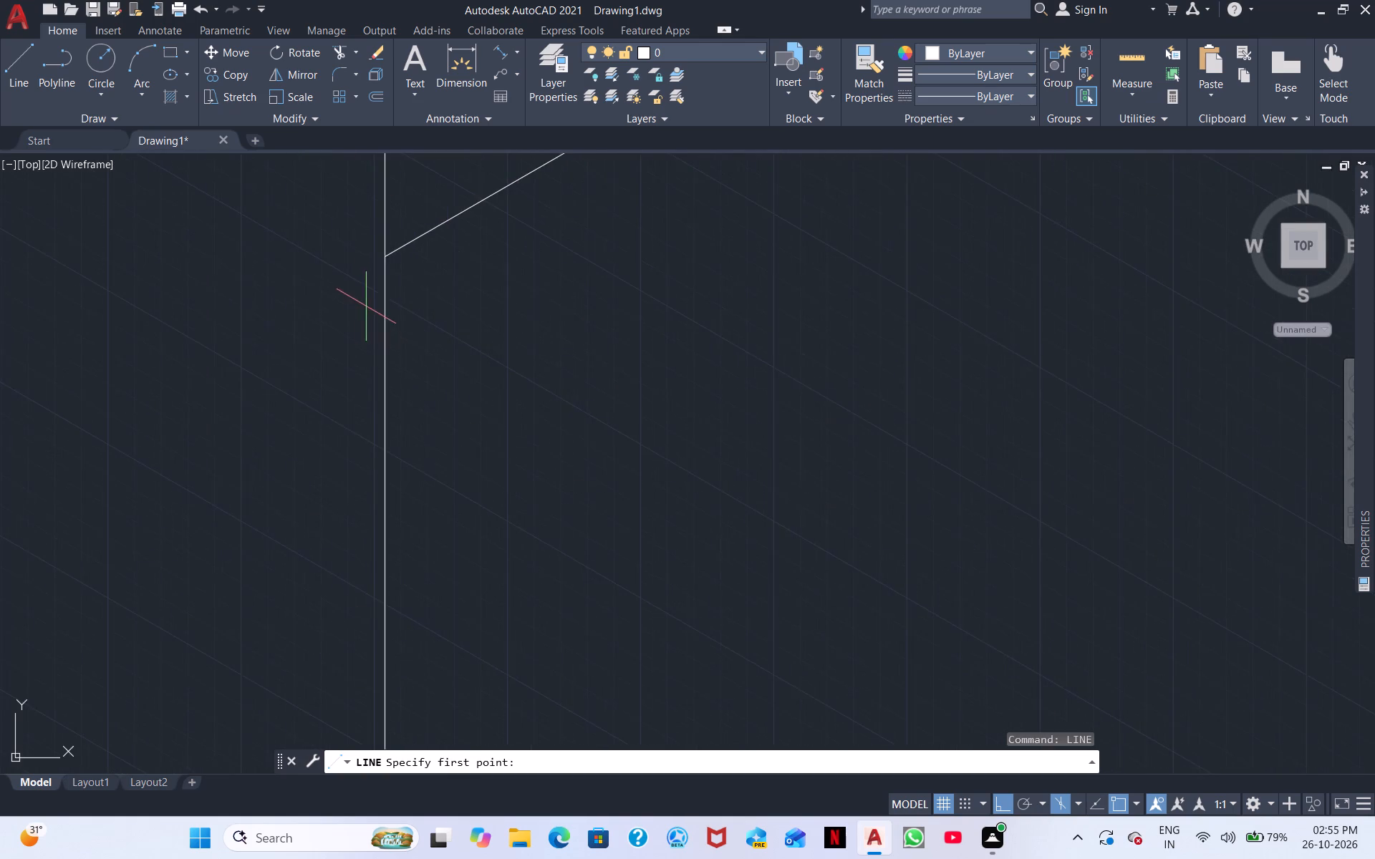
{"action": "middle_click_drag", "start_coordinate": [407, 253], "coordinate": [344, 409]}
{"action": "scroll", "coordinate": [344, 409], "scroll_direction": "down", "scroll_amount": 1}
{"action": "scroll", "coordinate": [650, 348], "scroll_direction": "down", "scroll_amount": 2}
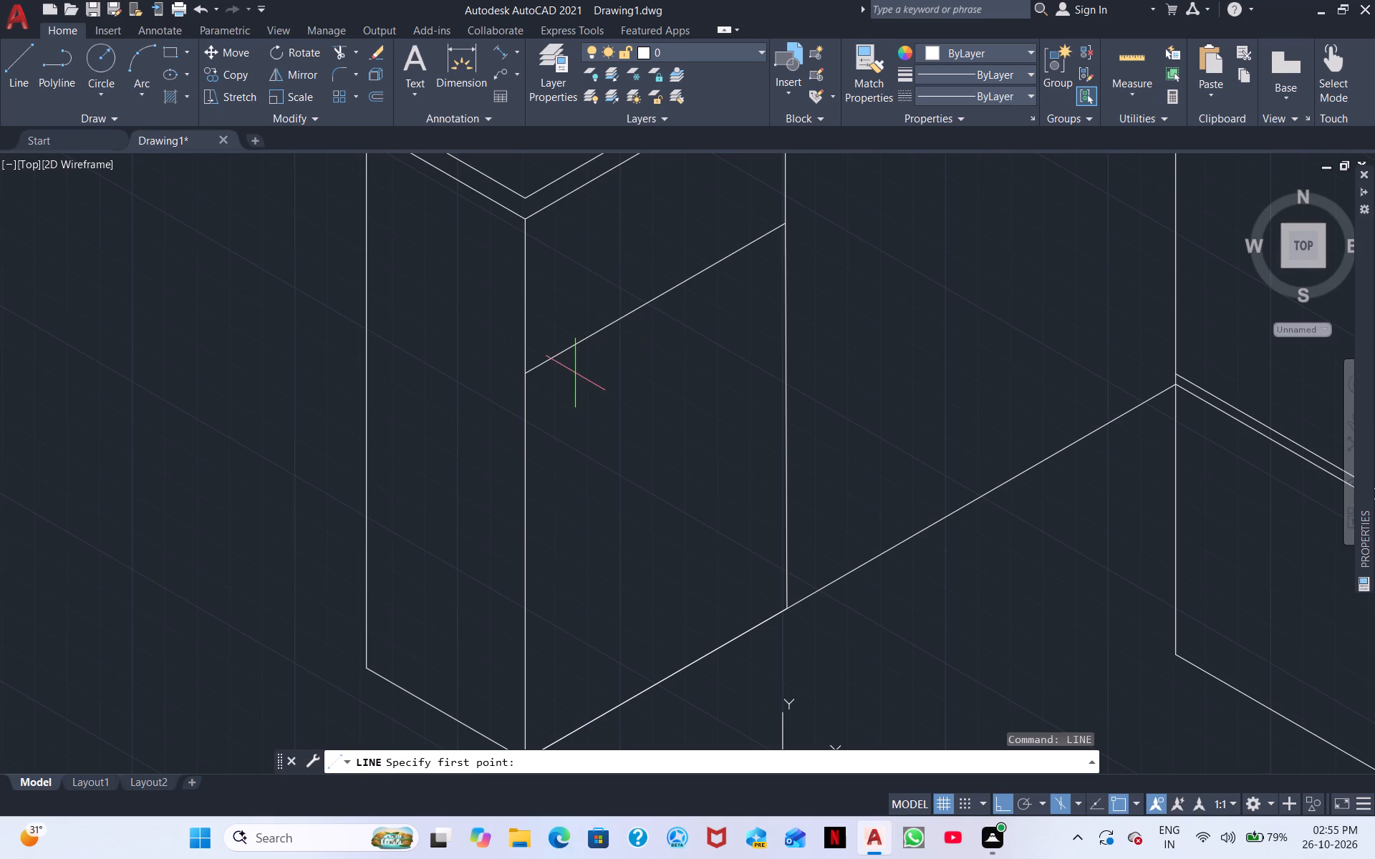
{"action": "scroll", "coordinate": [574, 374], "scroll_direction": "up", "scroll_amount": 2}
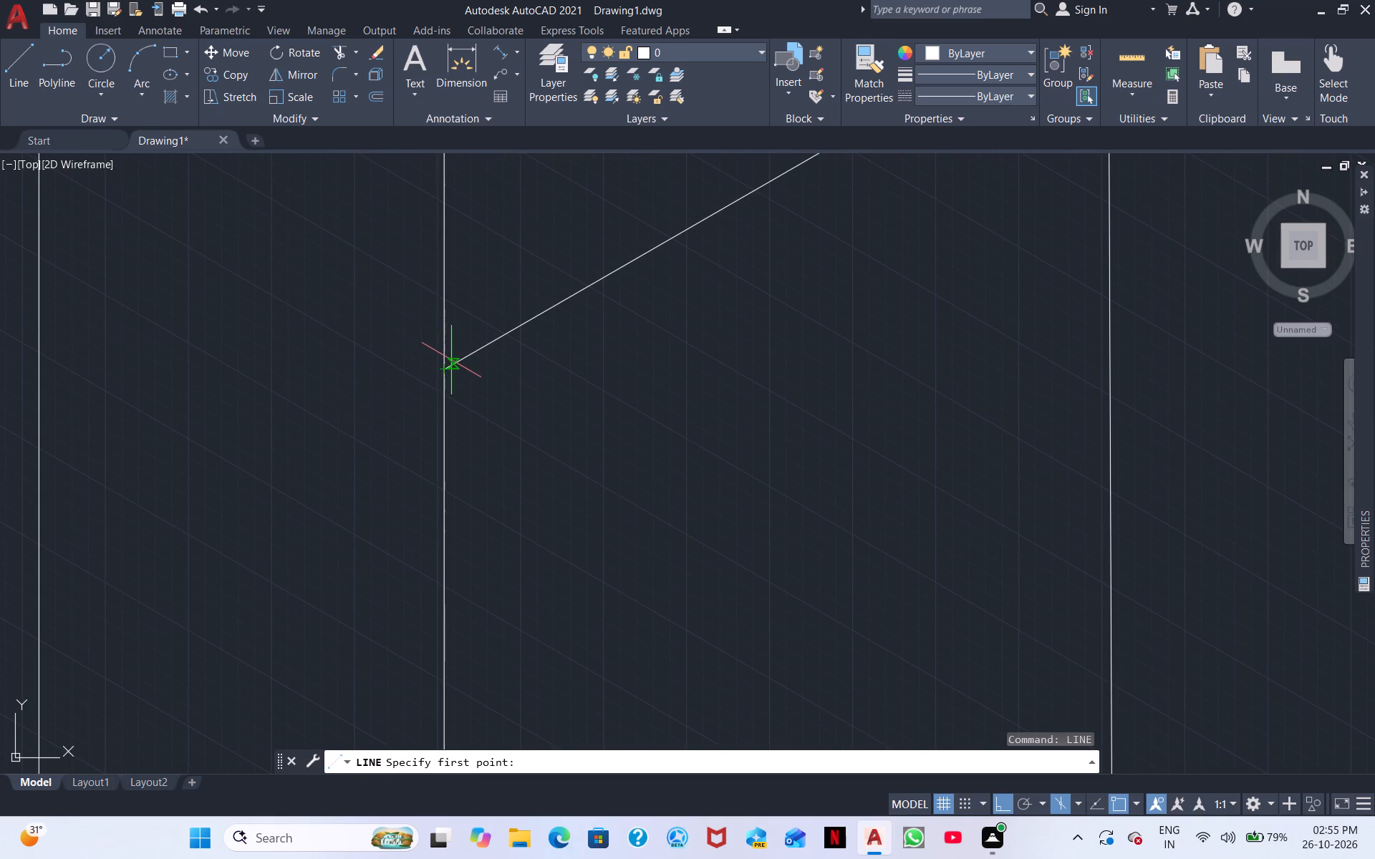
{"action": "left_click", "coordinate": [446, 362]}
{"action": "middle_click_drag", "start_coordinate": [618, 282], "coordinate": [163, 538]}
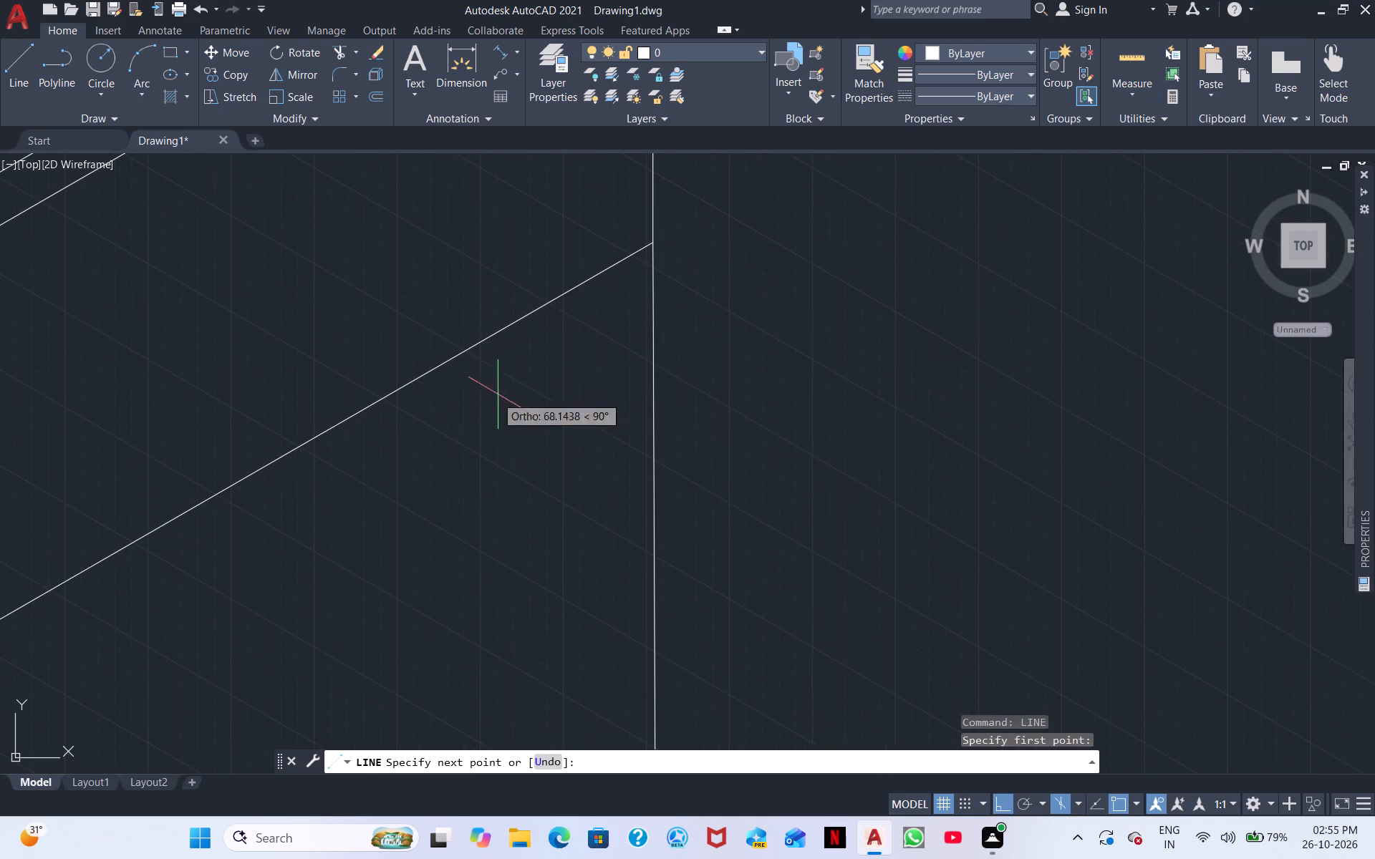
{"action": "left_click", "coordinate": [653, 244]}
{"action": "key", "text": "Escape"}
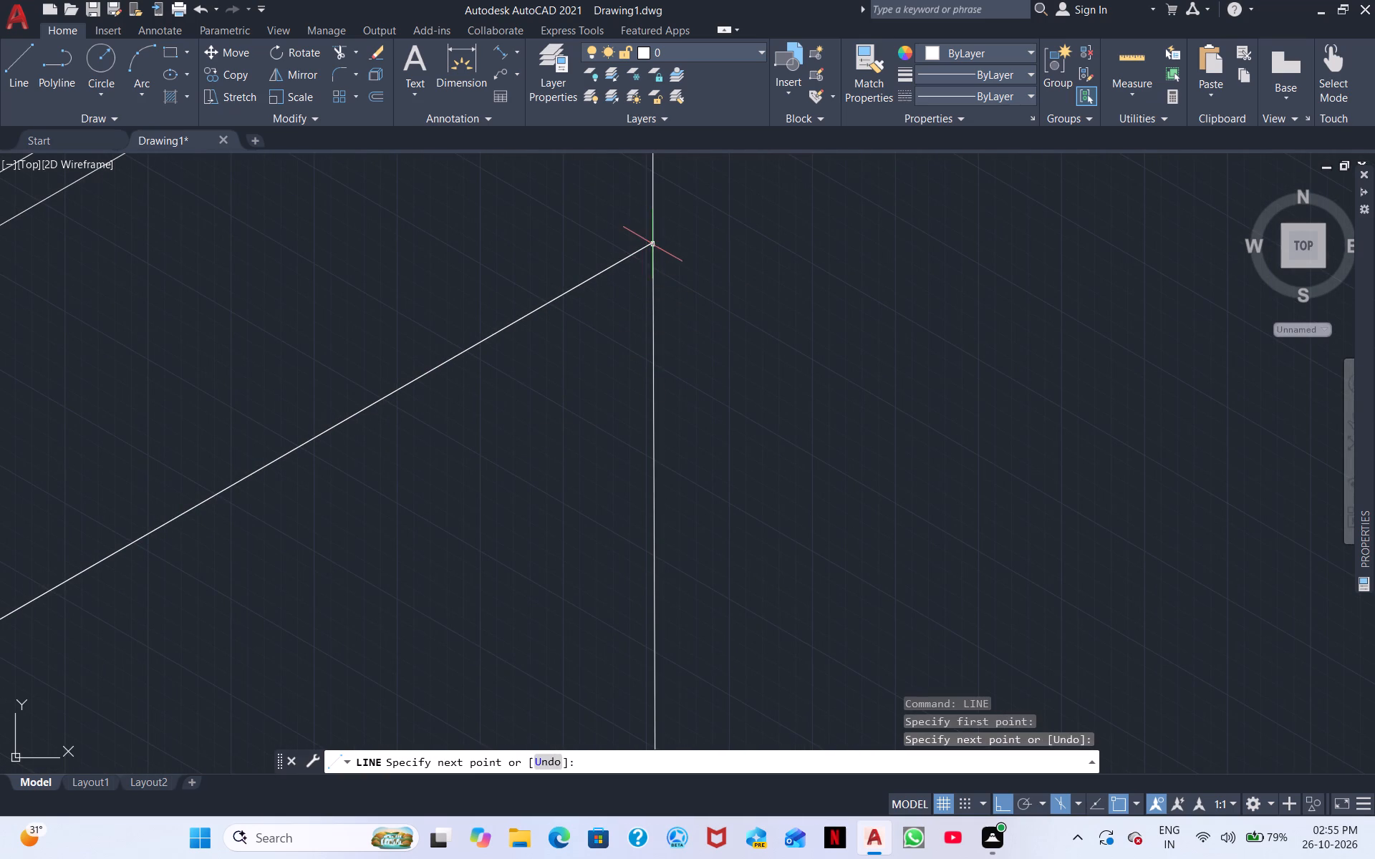
Draw a vertical divider from the midpoint of the panel's 30° cross line down to the midpoint of its bottom edge.
{"action": "right_click_drag", "start_coordinate": [367, 484], "coordinate": [360, 495]}
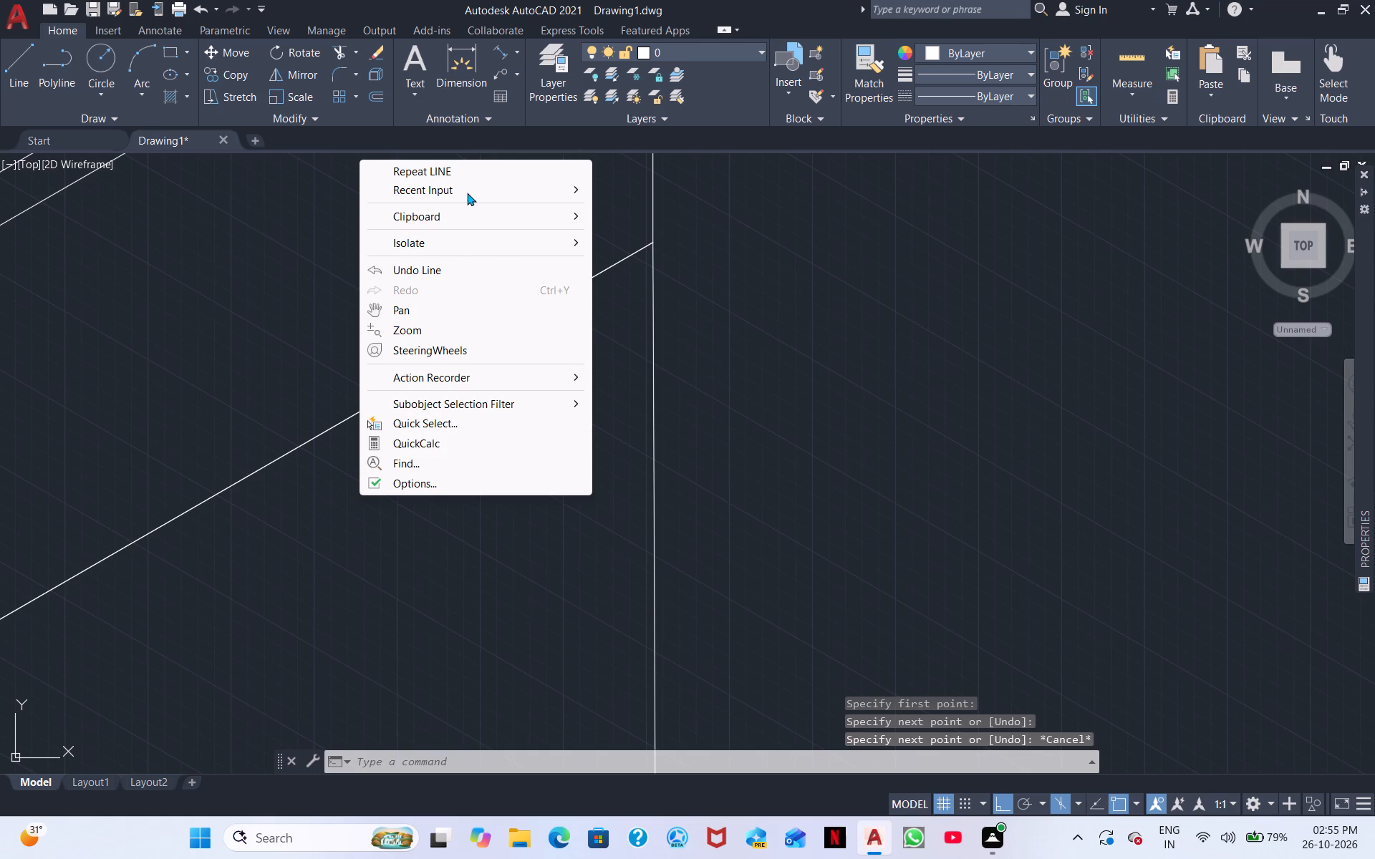
{"action": "left_click", "coordinate": [486, 165]}
{"action": "middle_click_drag", "start_coordinate": [504, 369], "coordinate": [718, 240]}
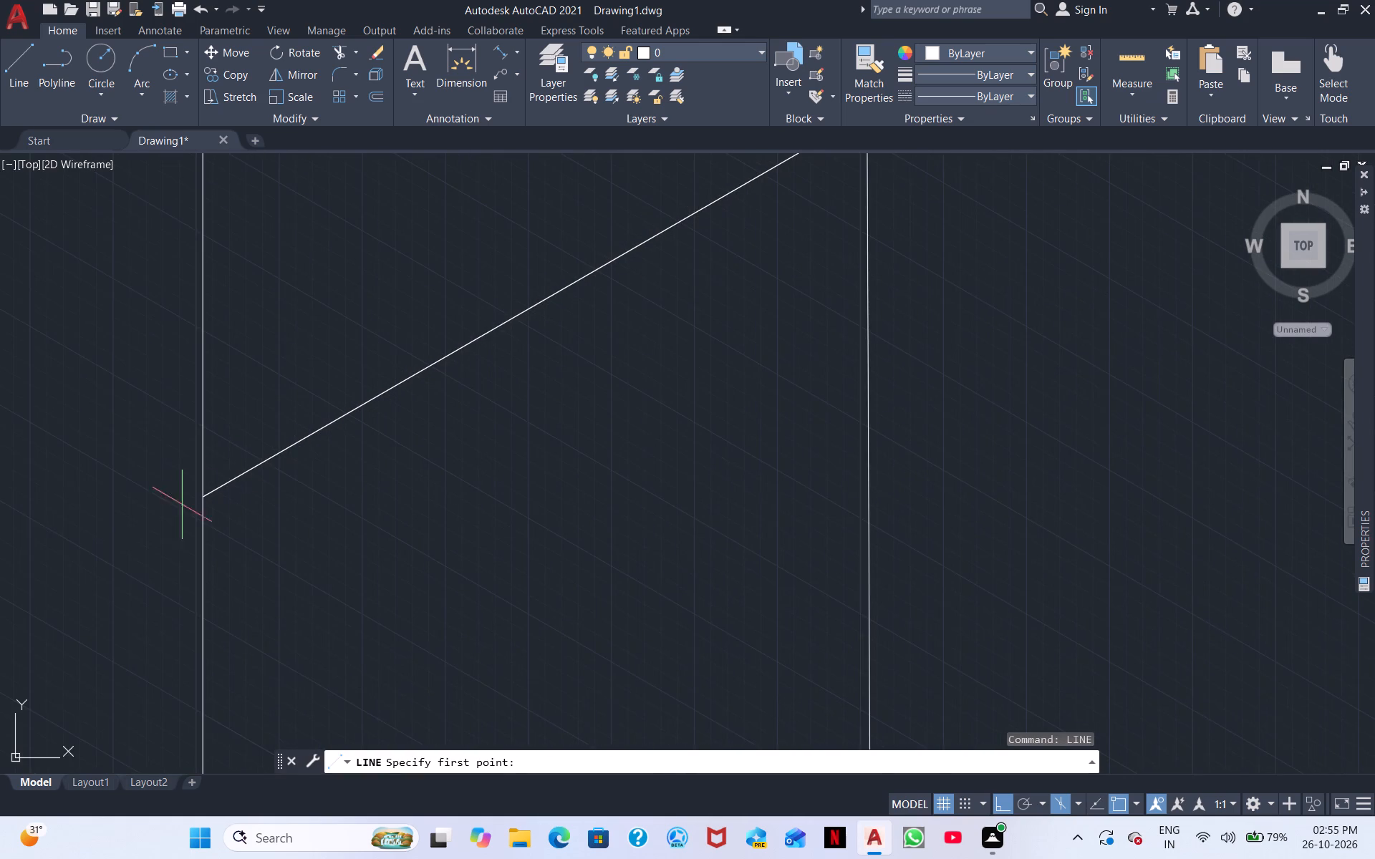
{"action": "middle_click_drag", "start_coordinate": [334, 467], "coordinate": [633, 241]}
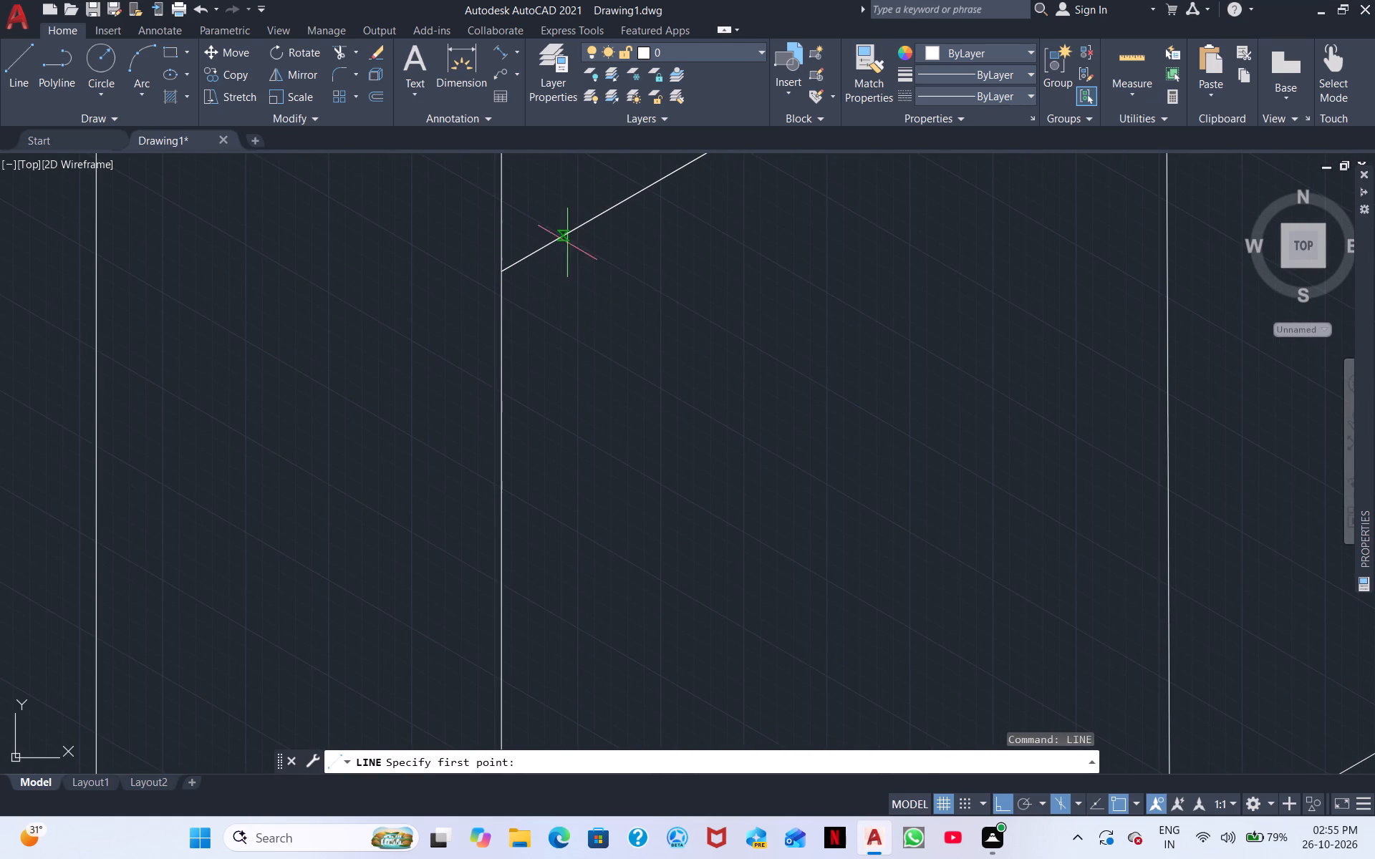
{"action": "middle_click_drag", "start_coordinate": [521, 402], "coordinate": [235, 641]}
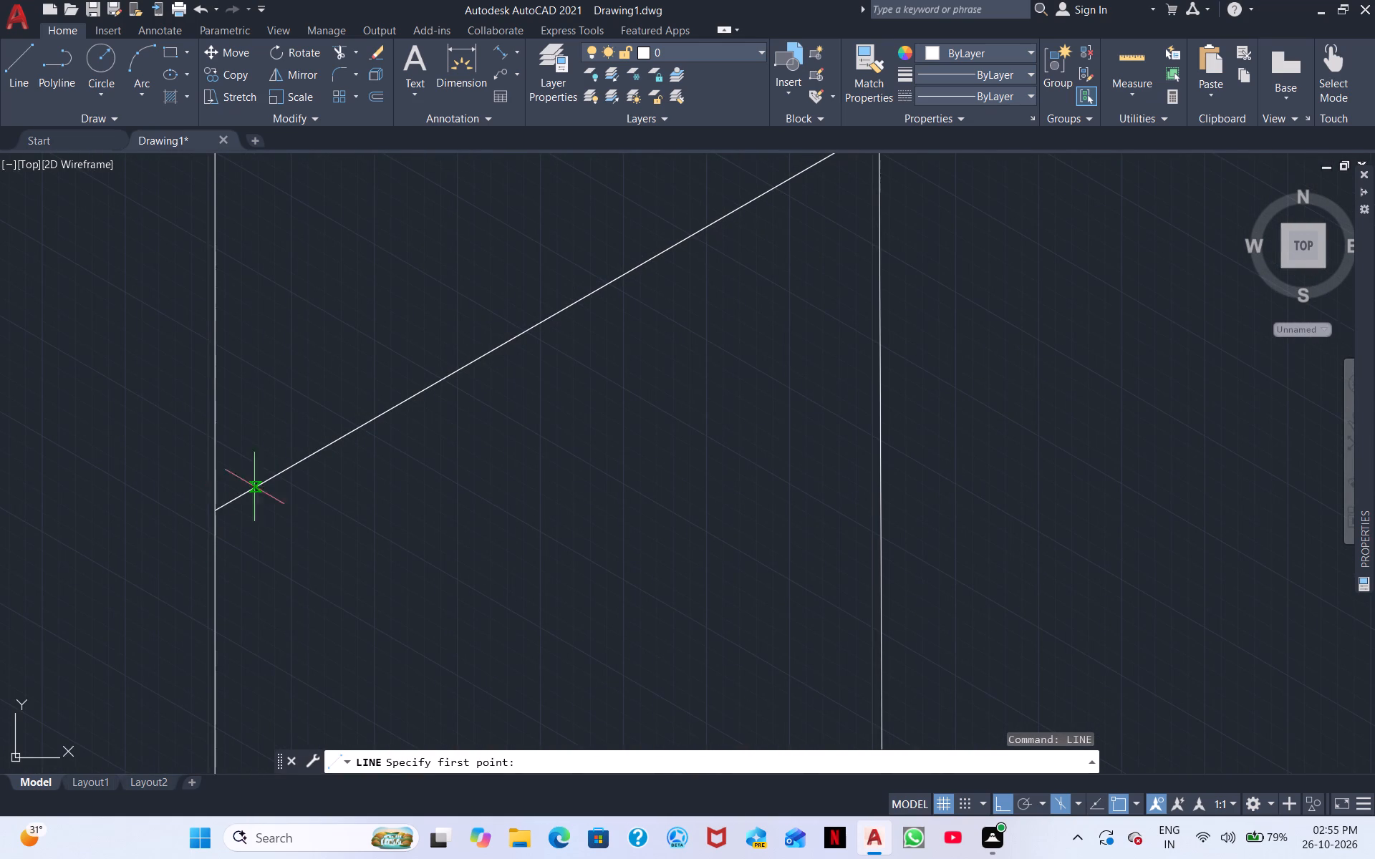
{"action": "left_click", "coordinate": [549, 319]}
{"action": "middle_click_drag", "start_coordinate": [520, 522], "coordinate": [554, 155]}
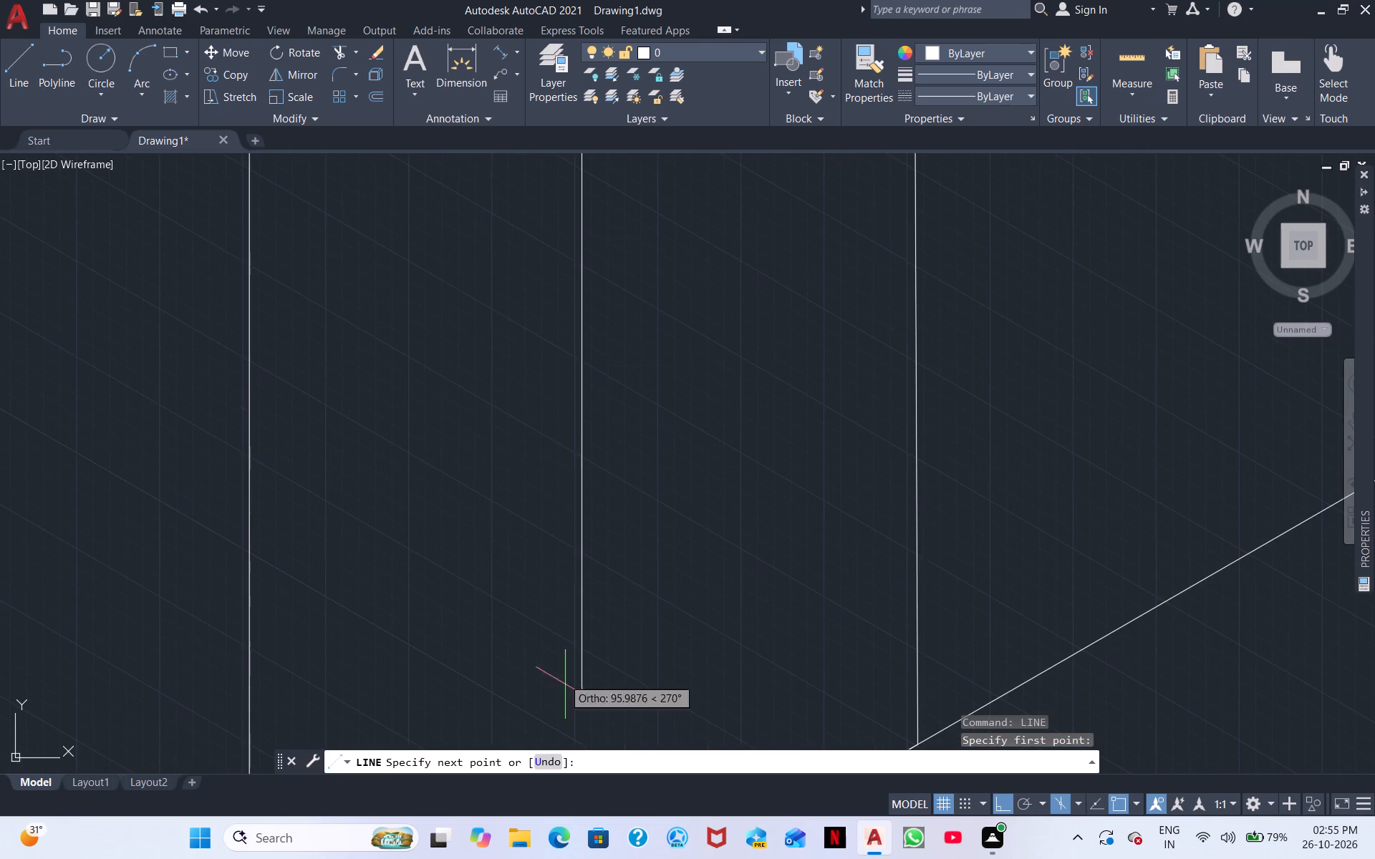
{"action": "middle_click_drag", "start_coordinate": [595, 702], "coordinate": [588, 299]}
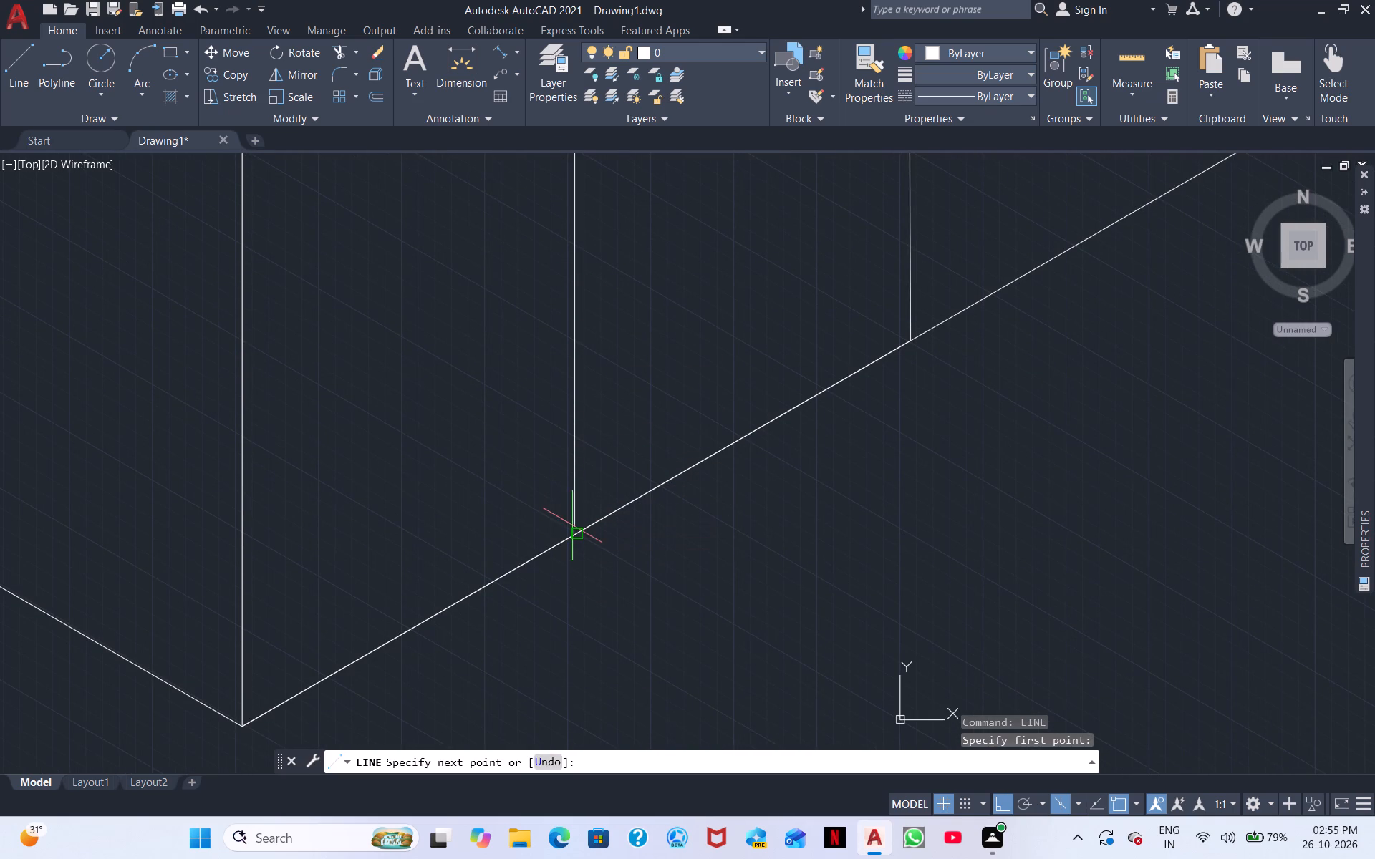
{"action": "left_click", "coordinate": [577, 530]}
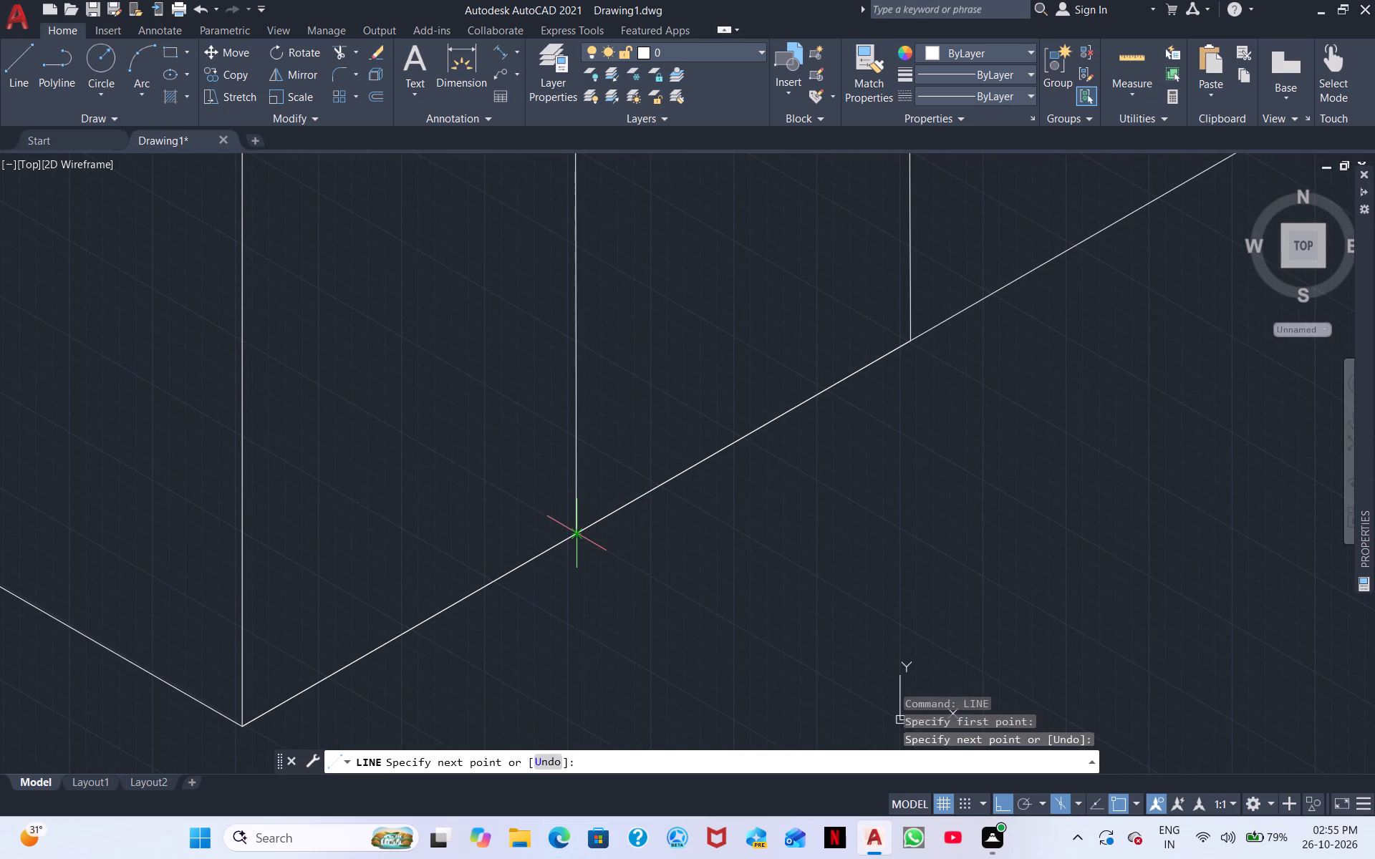
{"action": "key", "text": "Escape"}
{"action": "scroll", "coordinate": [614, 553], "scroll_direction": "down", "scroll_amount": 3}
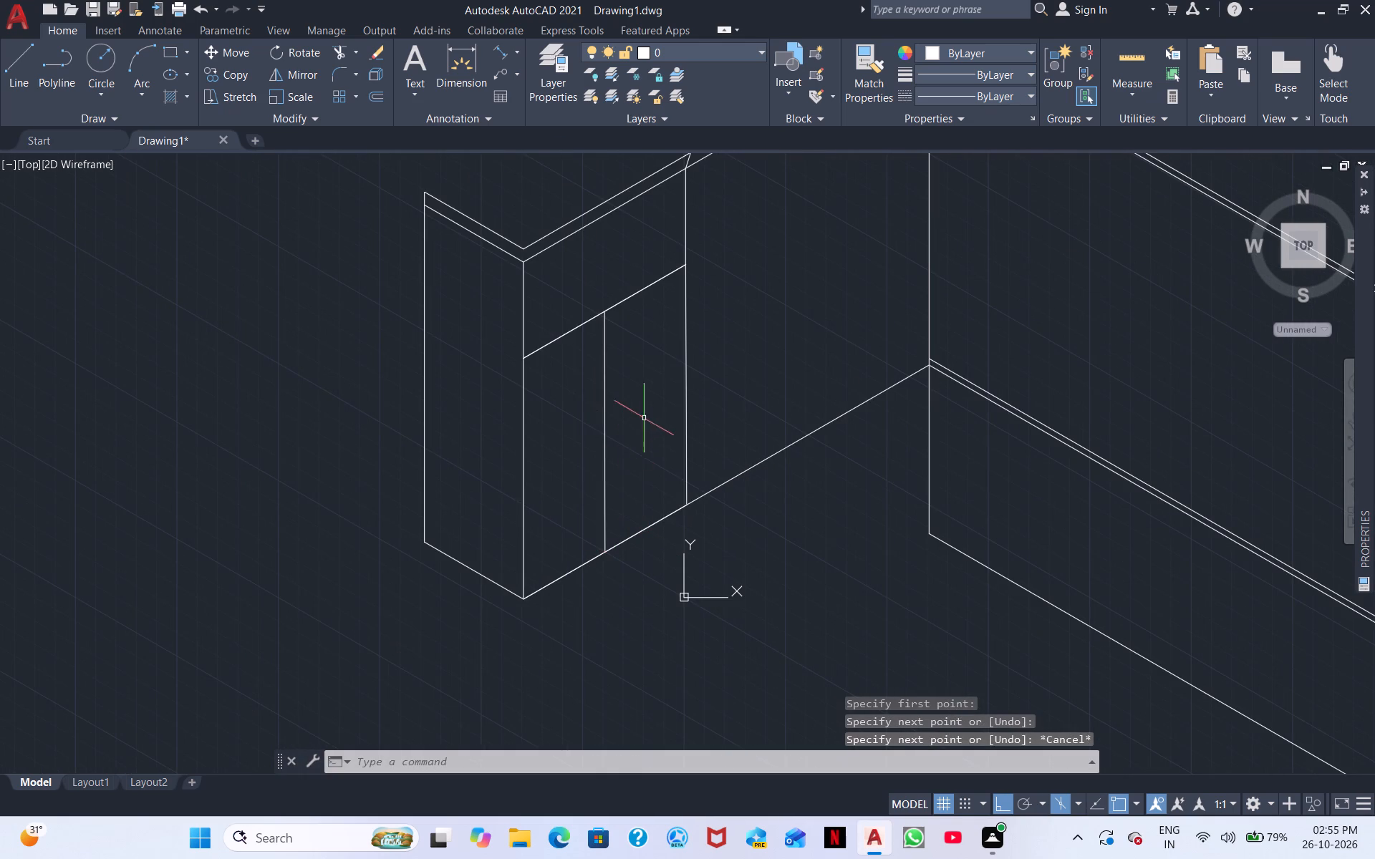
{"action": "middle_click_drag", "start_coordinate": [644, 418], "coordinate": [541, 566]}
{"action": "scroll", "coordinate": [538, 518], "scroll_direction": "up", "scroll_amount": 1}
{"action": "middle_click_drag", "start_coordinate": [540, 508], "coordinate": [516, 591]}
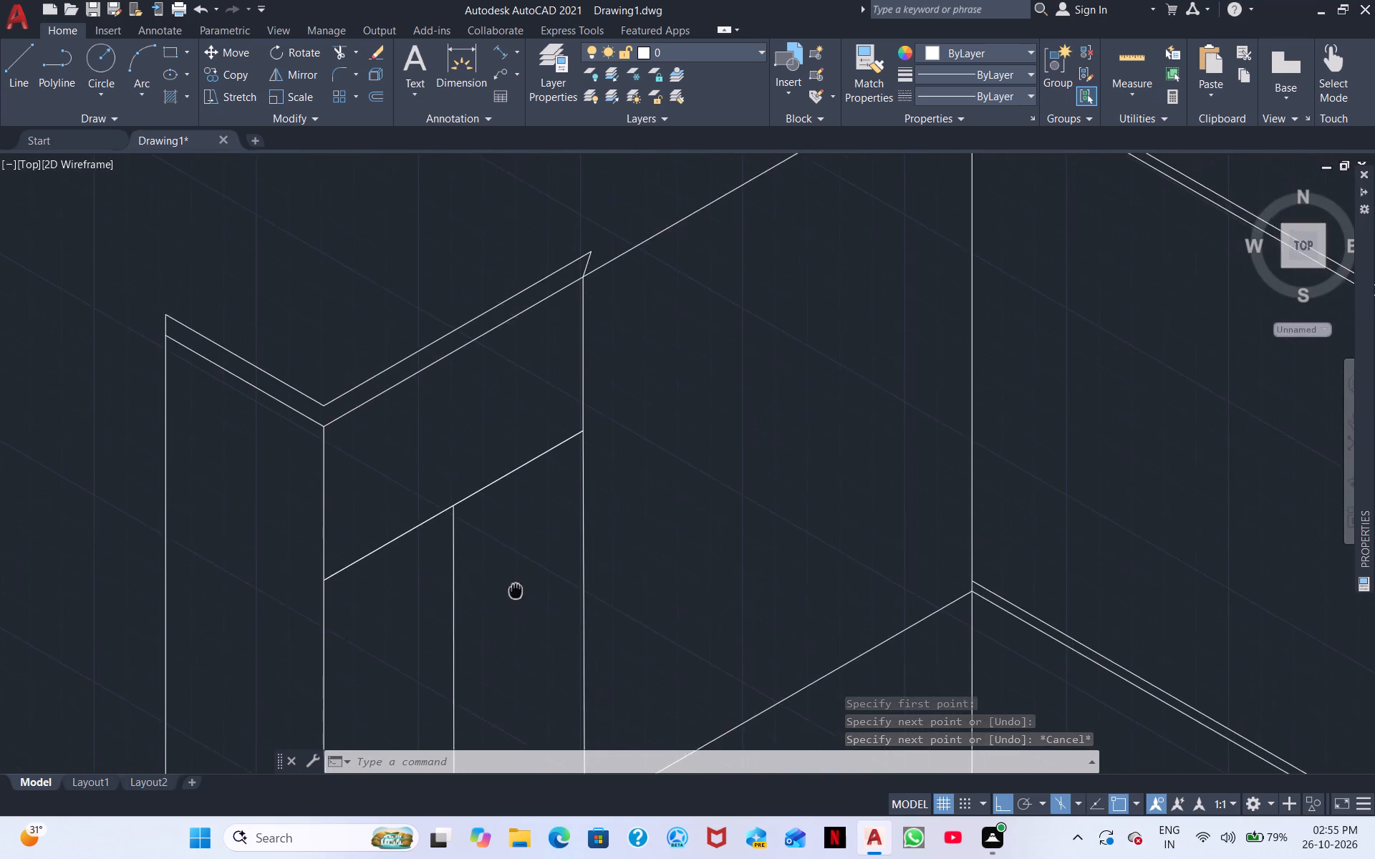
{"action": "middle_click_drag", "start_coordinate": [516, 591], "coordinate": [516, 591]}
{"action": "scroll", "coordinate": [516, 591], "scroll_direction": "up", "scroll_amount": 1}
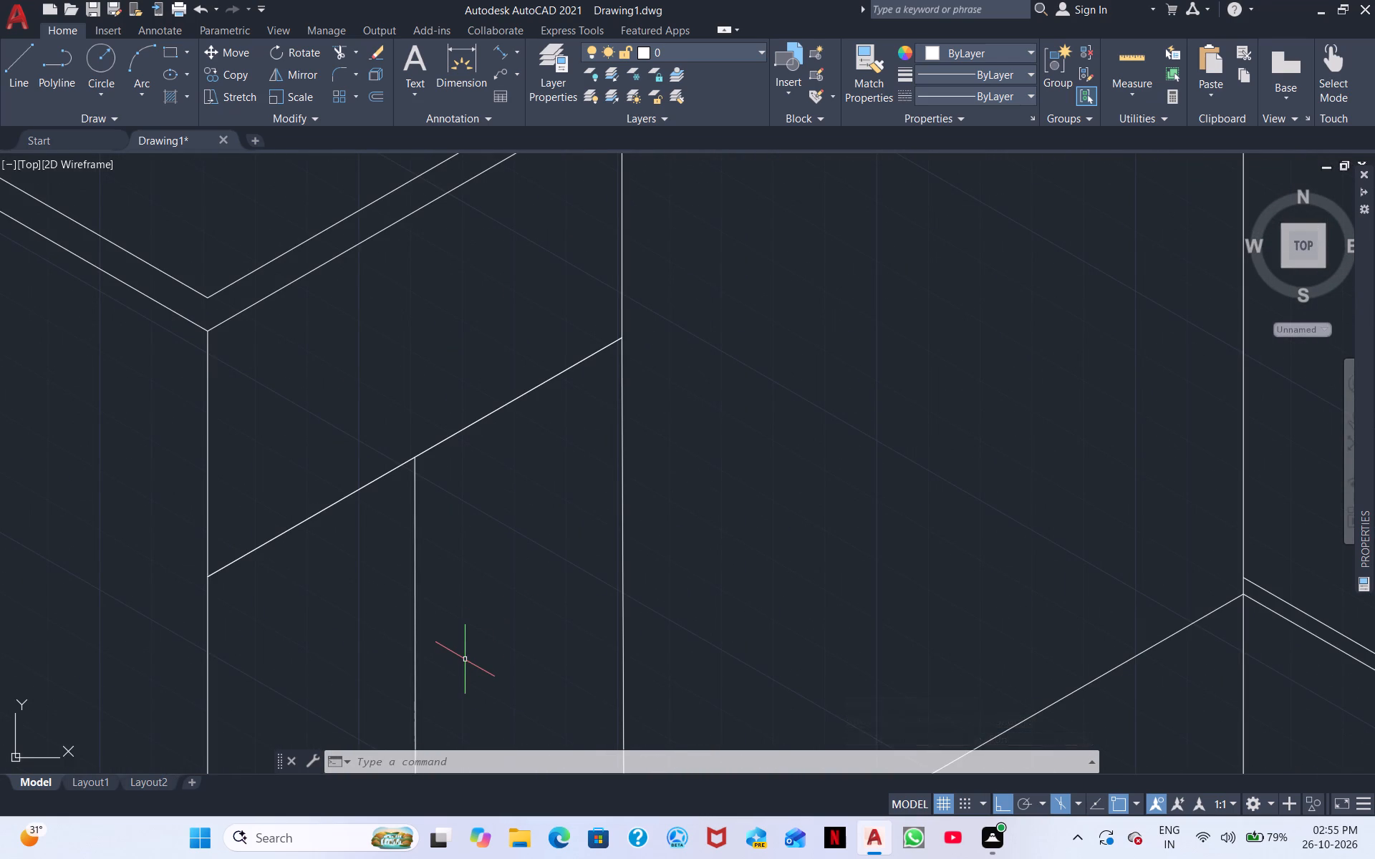
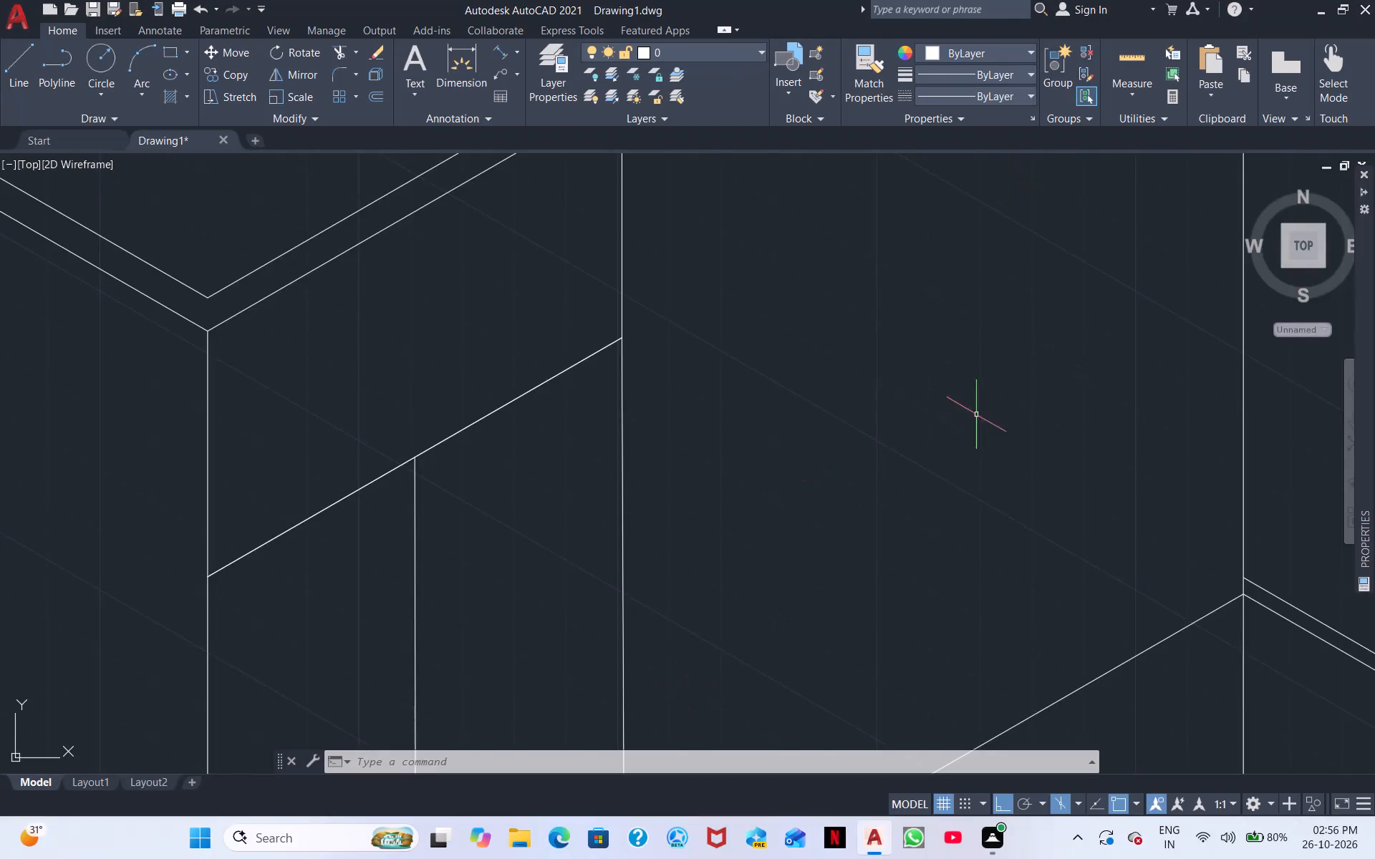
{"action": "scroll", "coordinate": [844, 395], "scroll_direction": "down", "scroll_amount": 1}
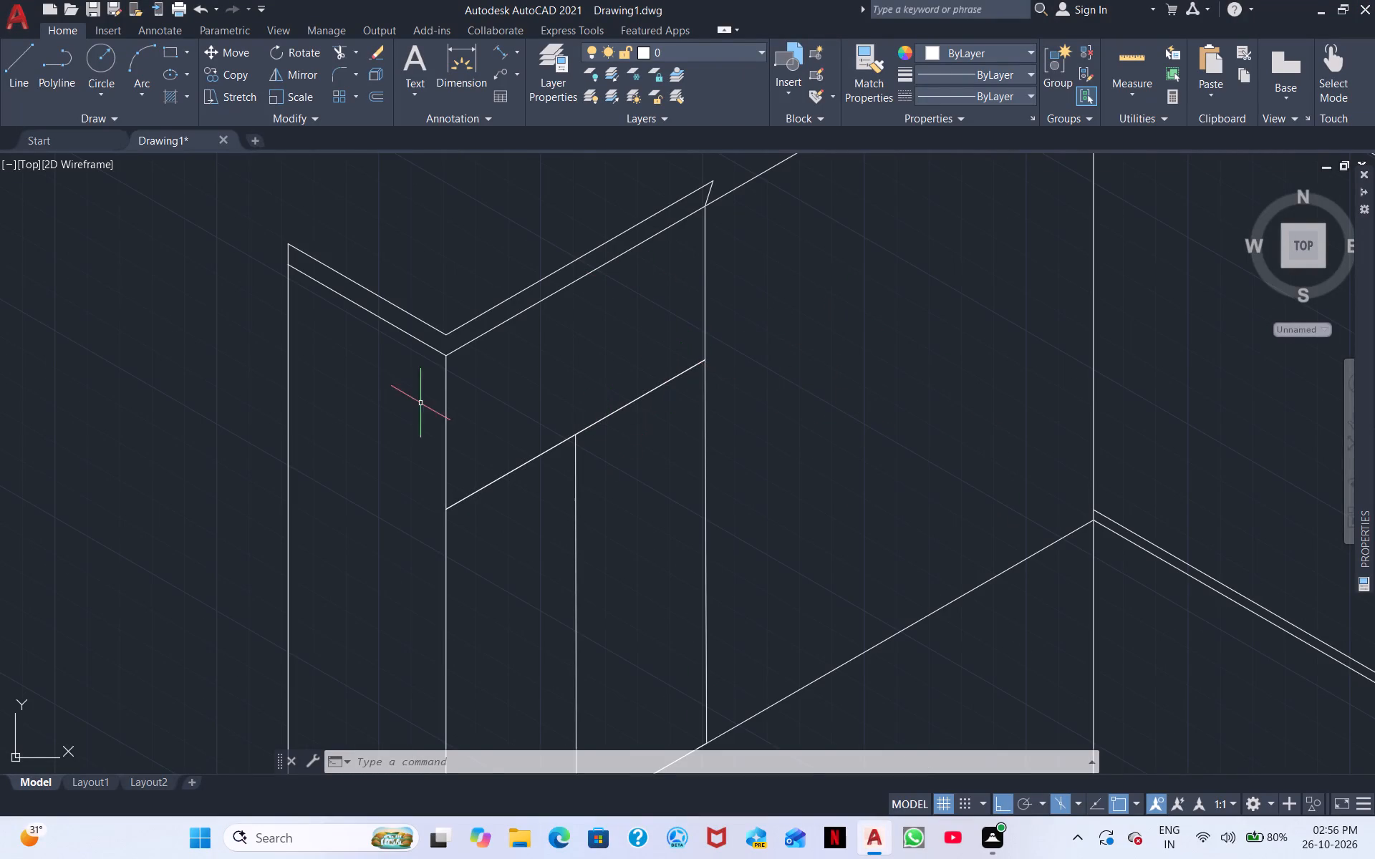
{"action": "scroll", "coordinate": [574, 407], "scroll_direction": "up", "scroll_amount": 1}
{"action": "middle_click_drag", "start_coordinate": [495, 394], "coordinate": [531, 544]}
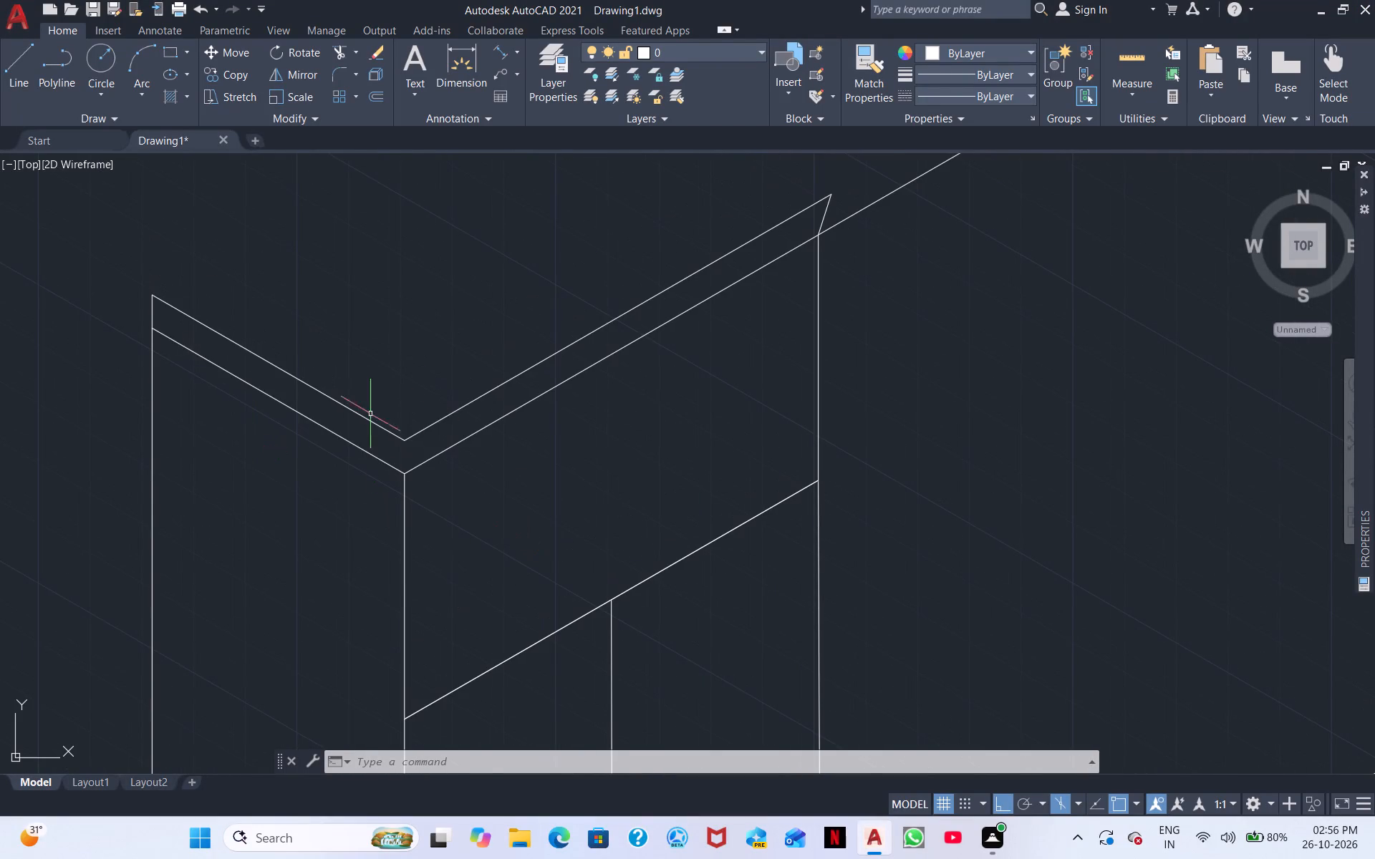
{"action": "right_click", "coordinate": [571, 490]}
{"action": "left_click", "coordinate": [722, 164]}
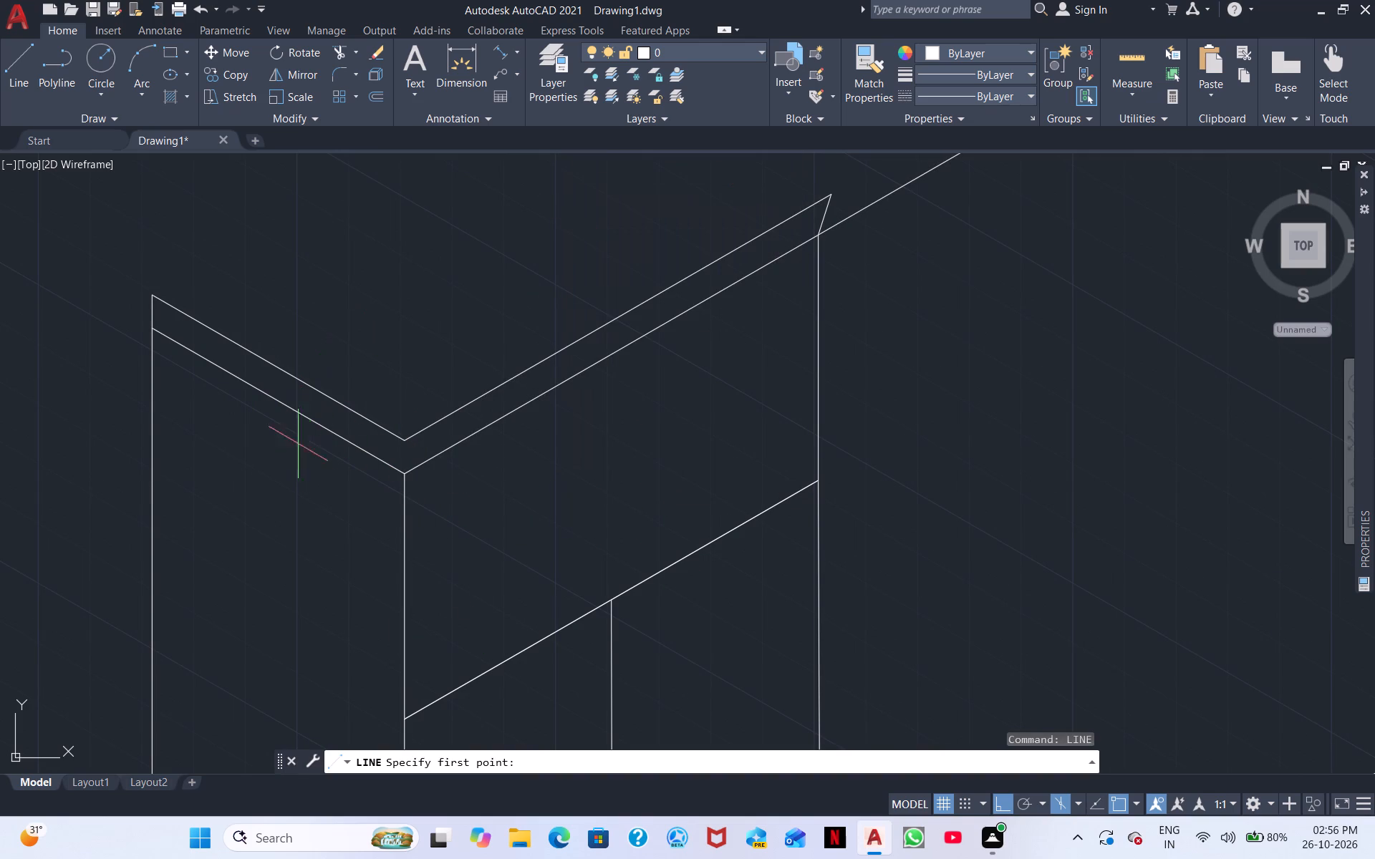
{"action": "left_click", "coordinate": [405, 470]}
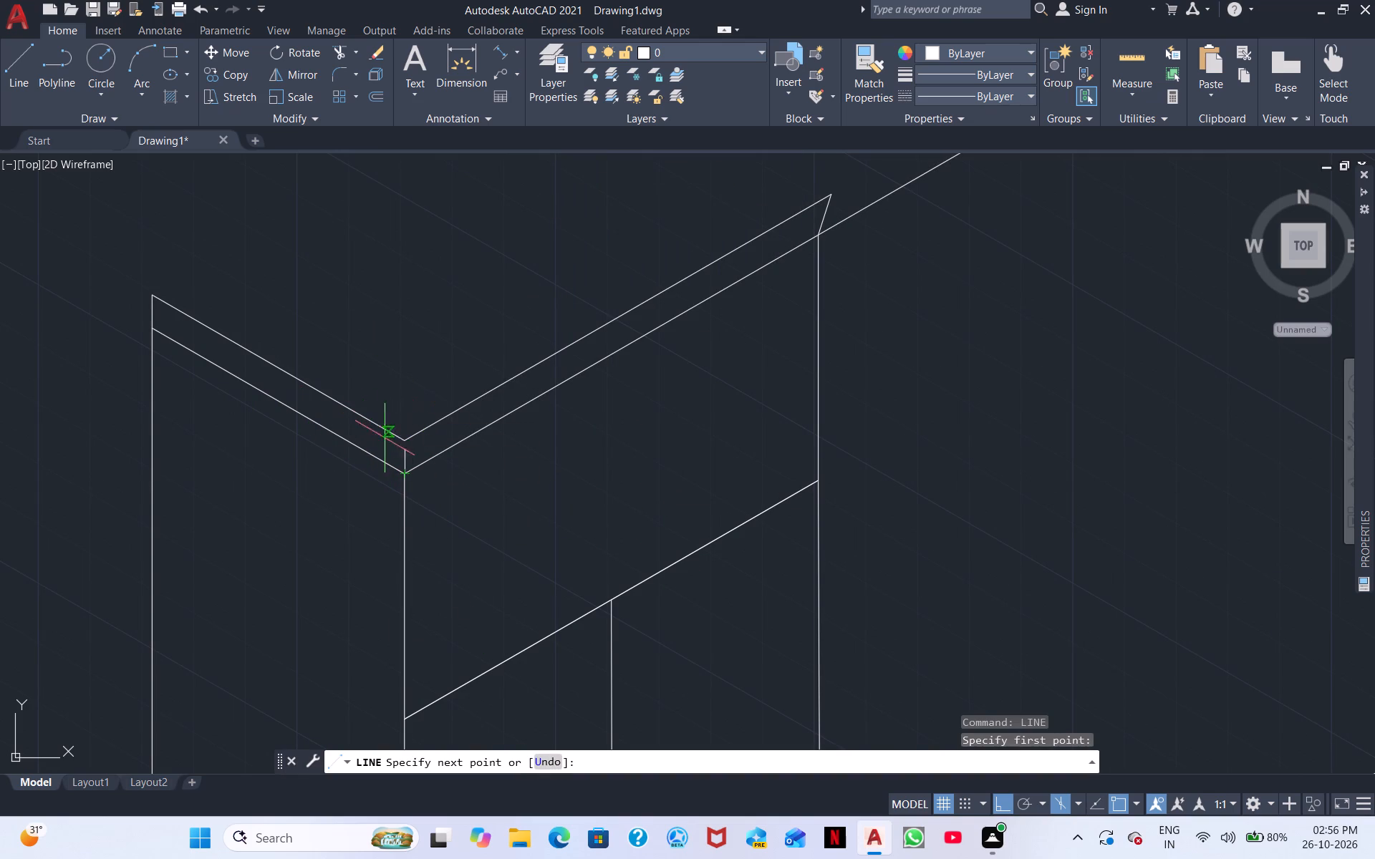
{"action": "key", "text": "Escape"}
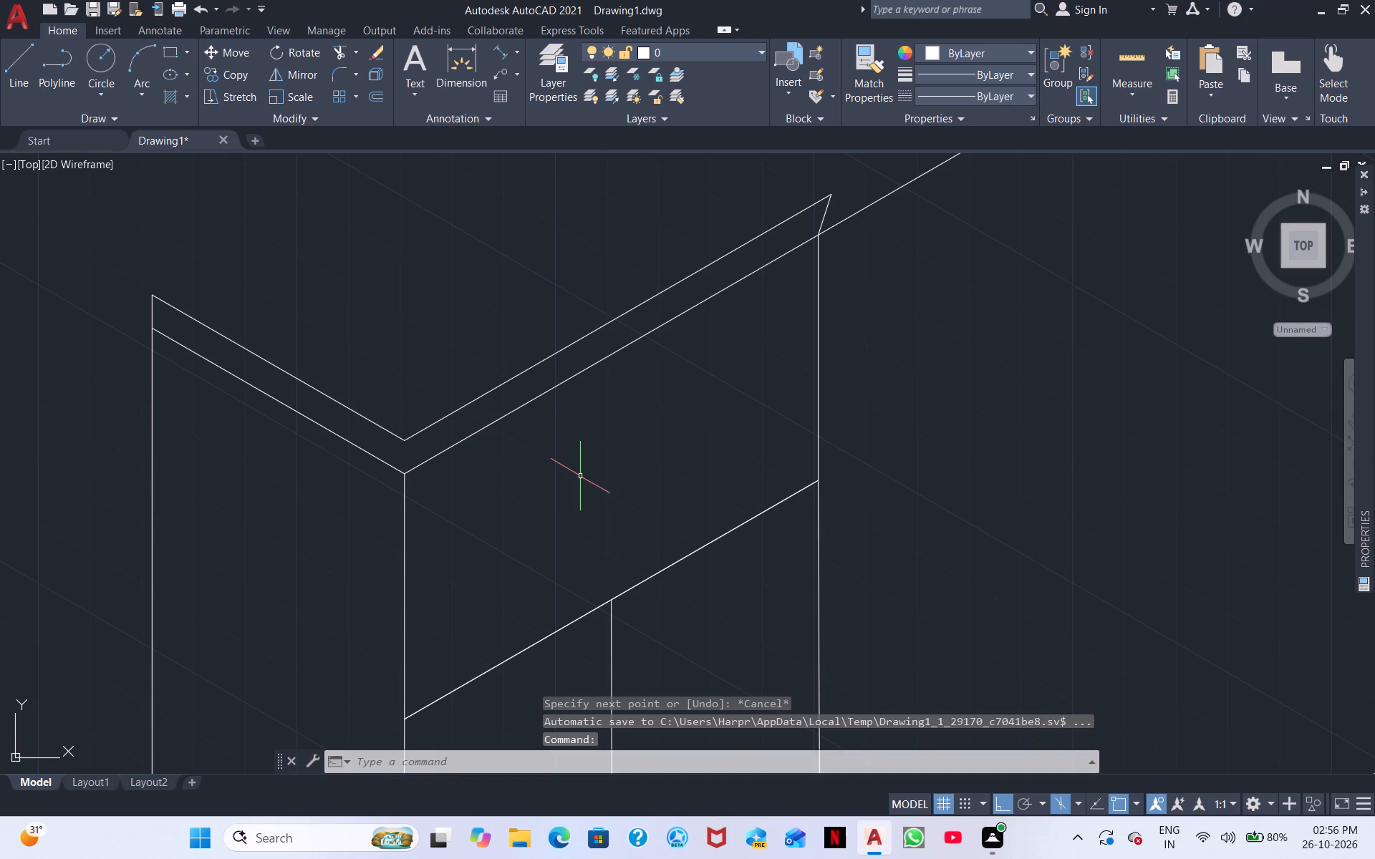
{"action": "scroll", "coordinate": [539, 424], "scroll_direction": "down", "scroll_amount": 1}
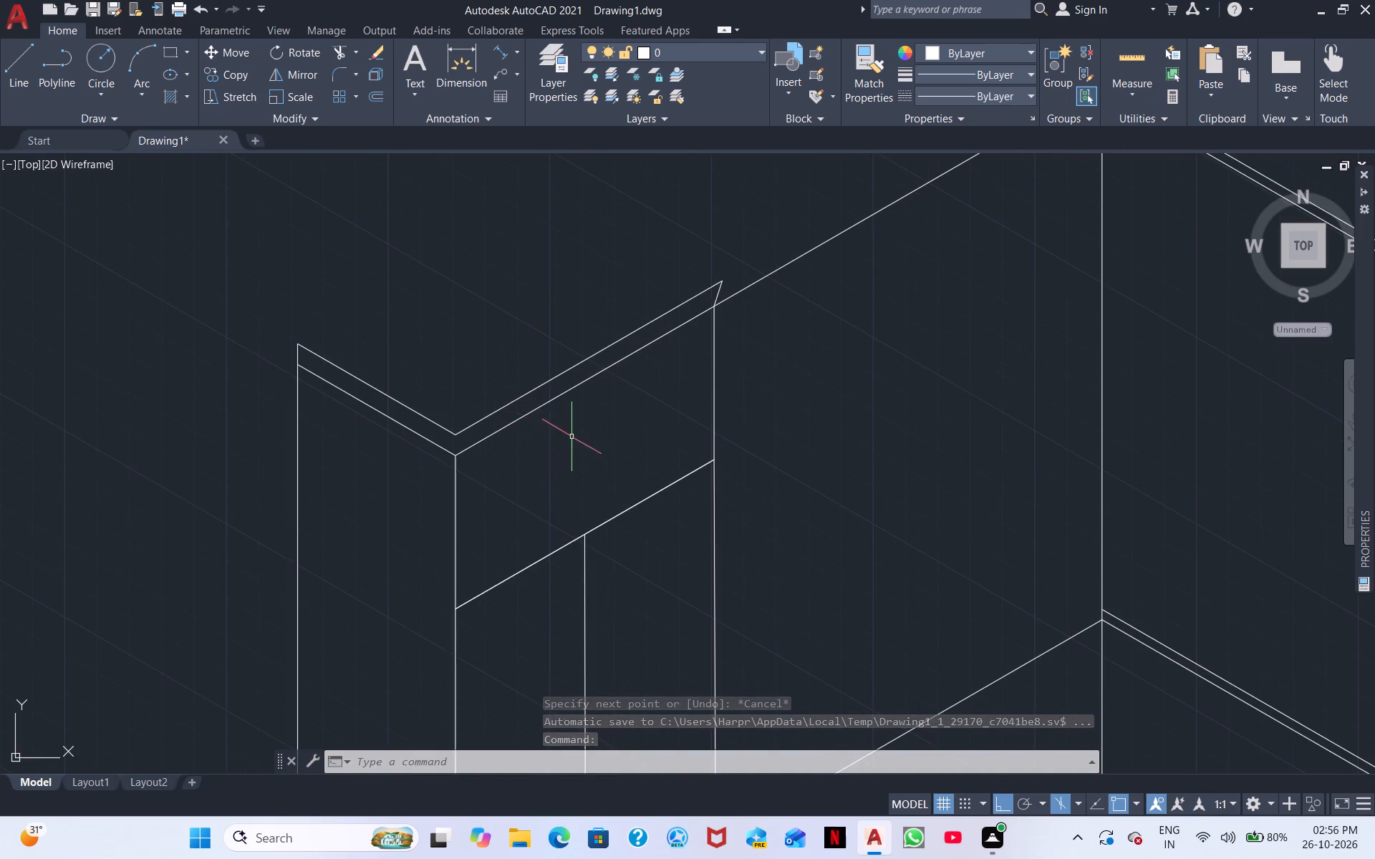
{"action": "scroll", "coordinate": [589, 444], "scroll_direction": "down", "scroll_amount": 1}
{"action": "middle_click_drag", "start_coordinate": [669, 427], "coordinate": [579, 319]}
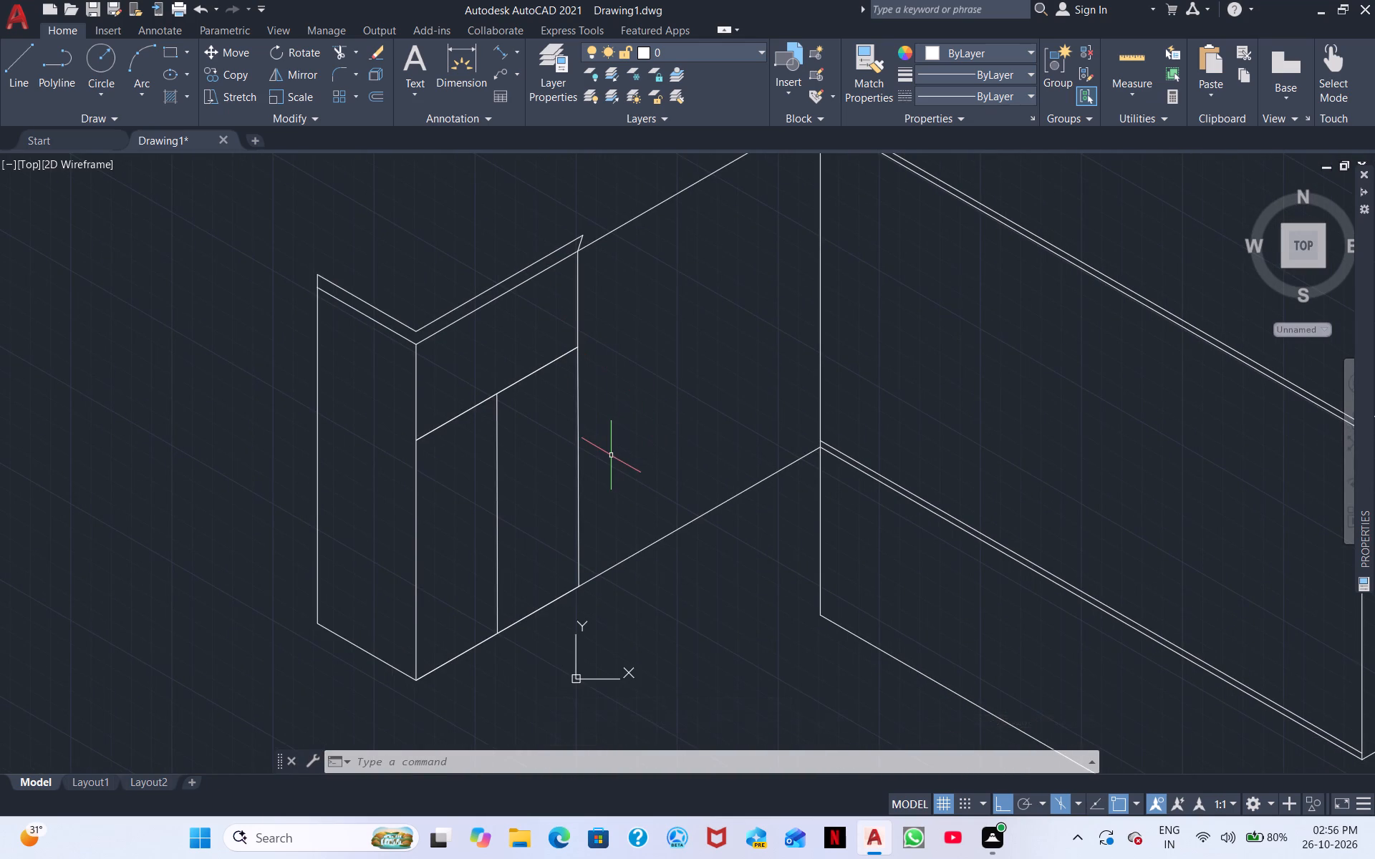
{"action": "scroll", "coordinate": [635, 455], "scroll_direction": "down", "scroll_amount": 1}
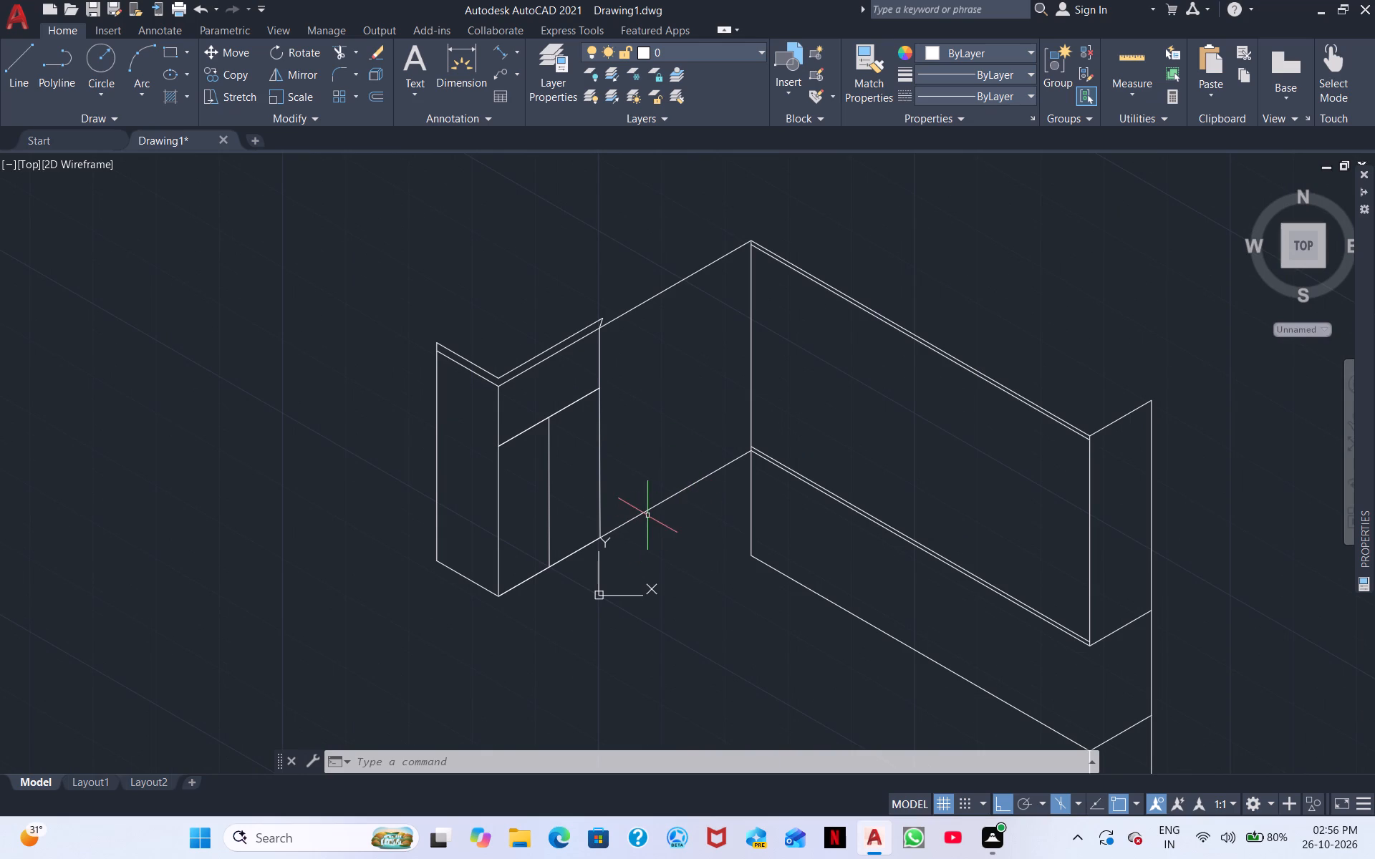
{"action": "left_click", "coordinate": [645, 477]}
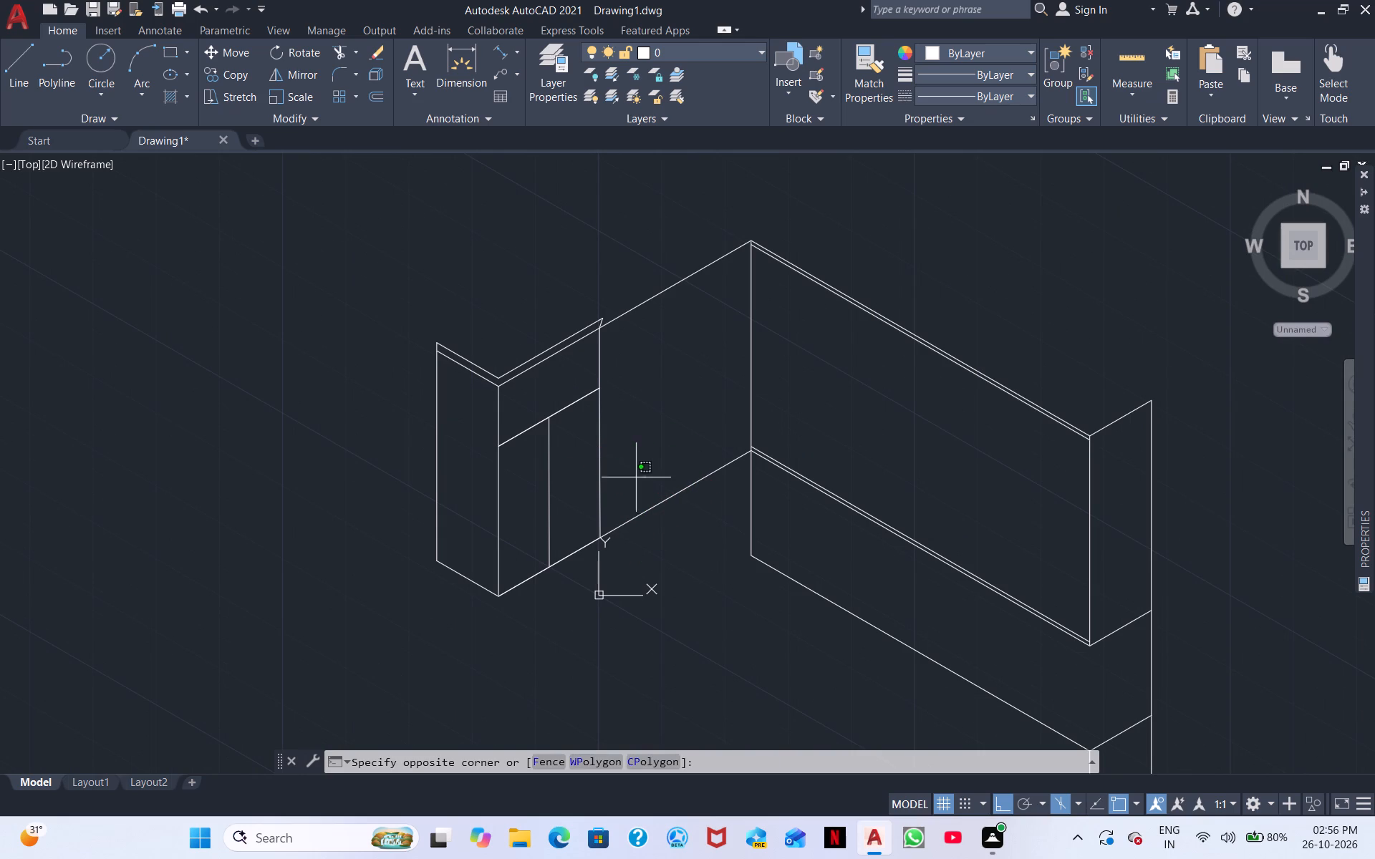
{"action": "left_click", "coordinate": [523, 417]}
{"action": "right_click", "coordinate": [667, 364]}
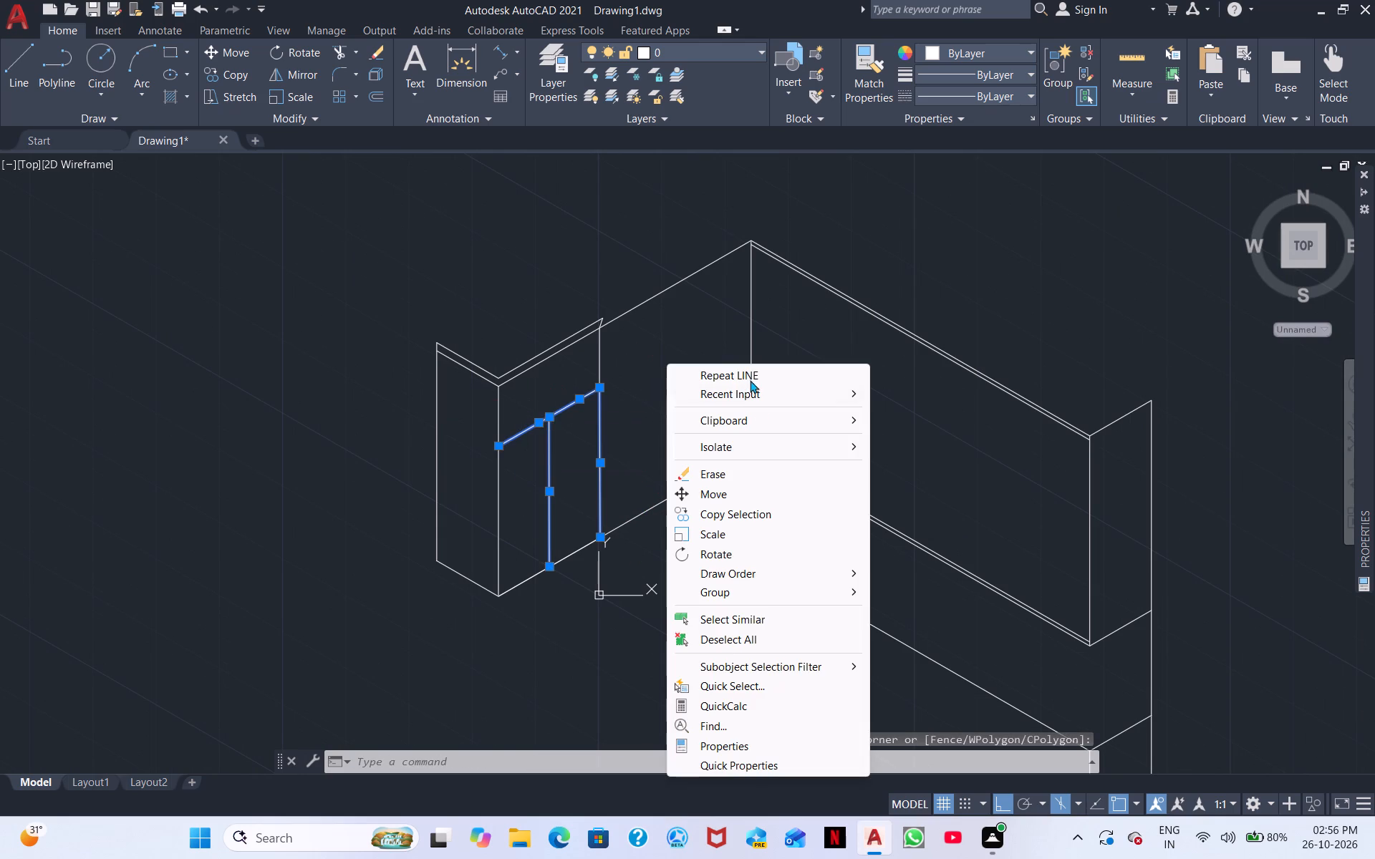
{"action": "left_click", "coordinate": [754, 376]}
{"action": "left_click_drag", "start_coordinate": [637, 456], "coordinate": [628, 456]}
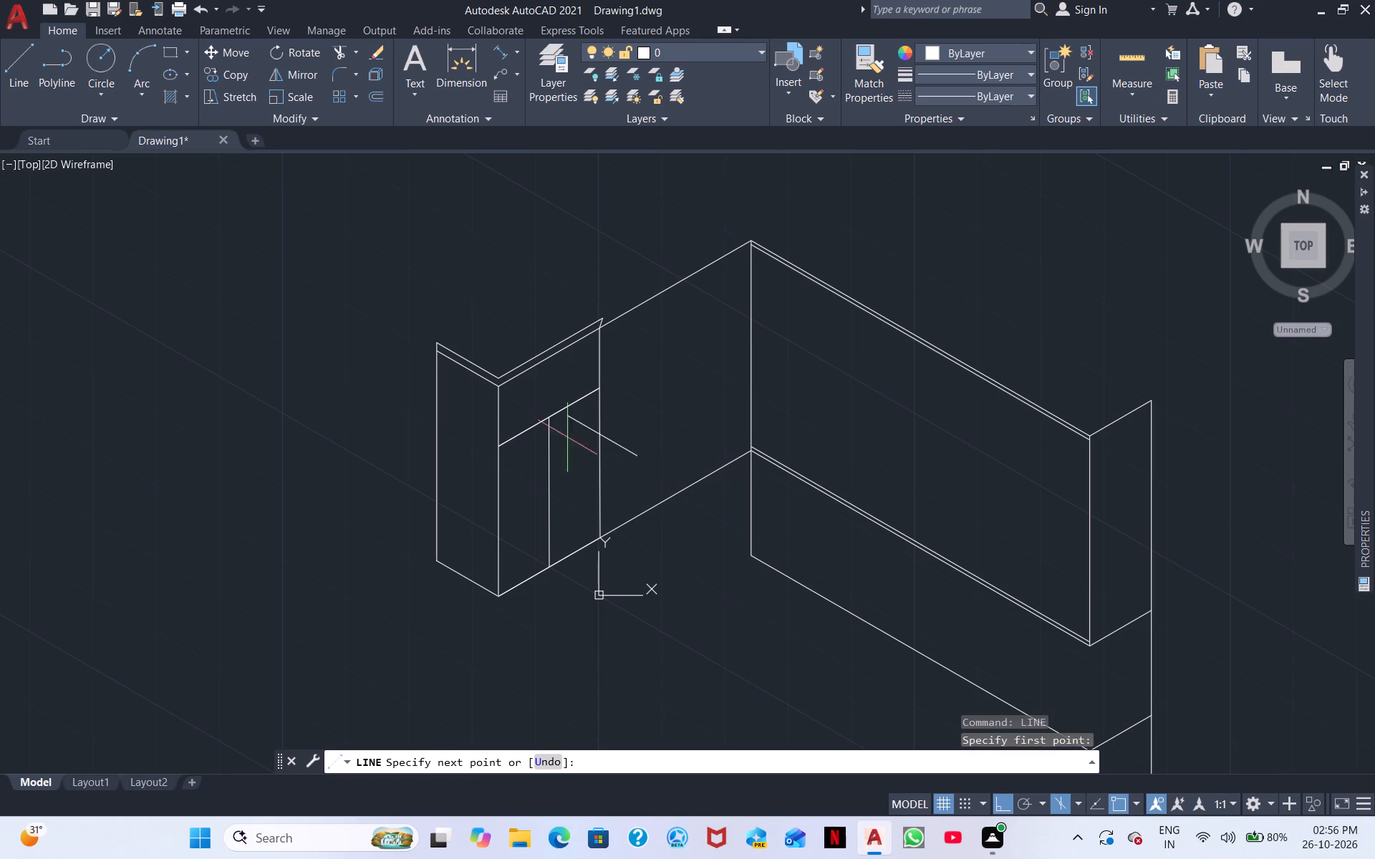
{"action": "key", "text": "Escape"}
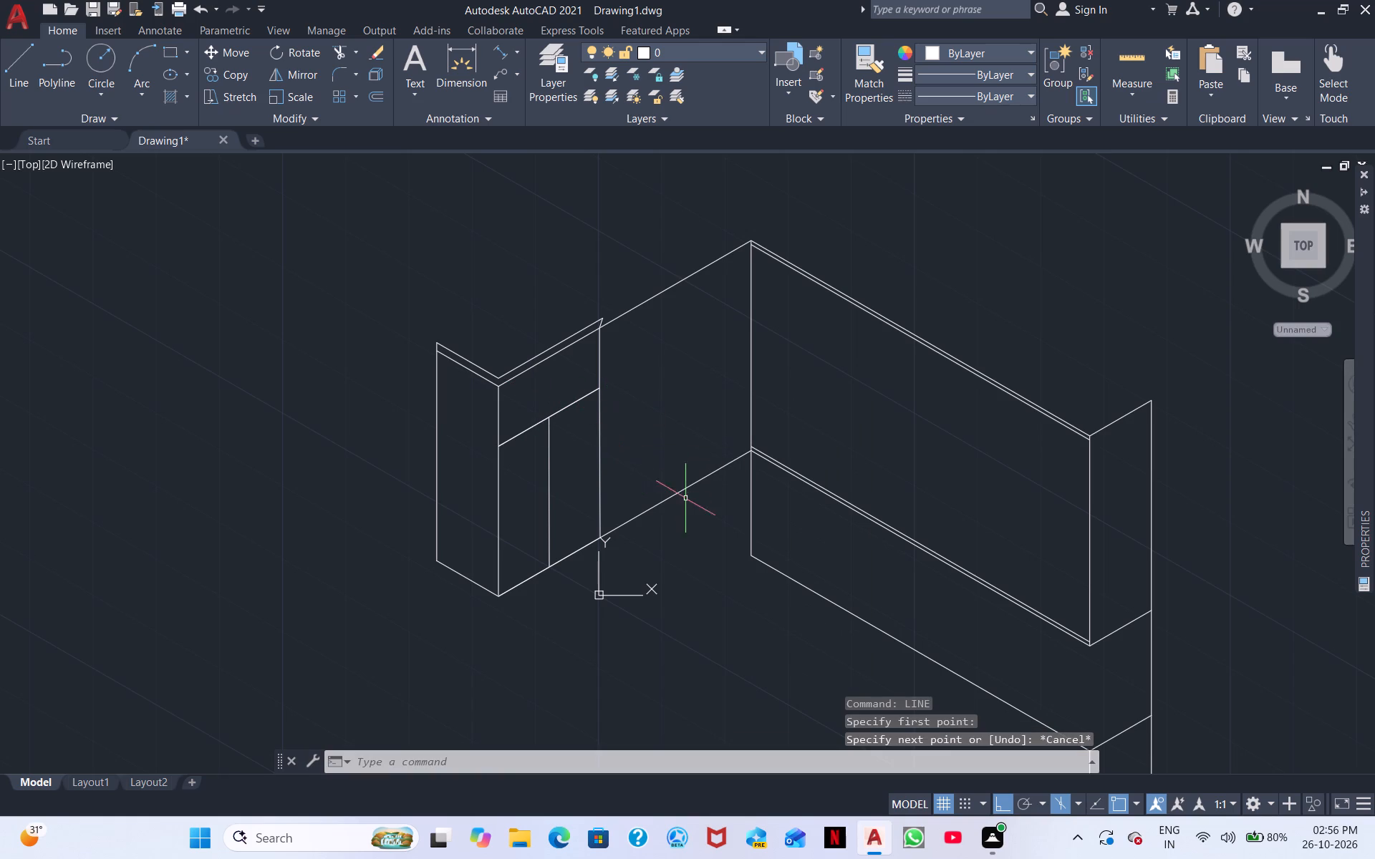
Erase the panel's 30° cross lines, the vertical divider and the wing's far vertical edge lines.
{"action": "left_click", "coordinate": [640, 489]}
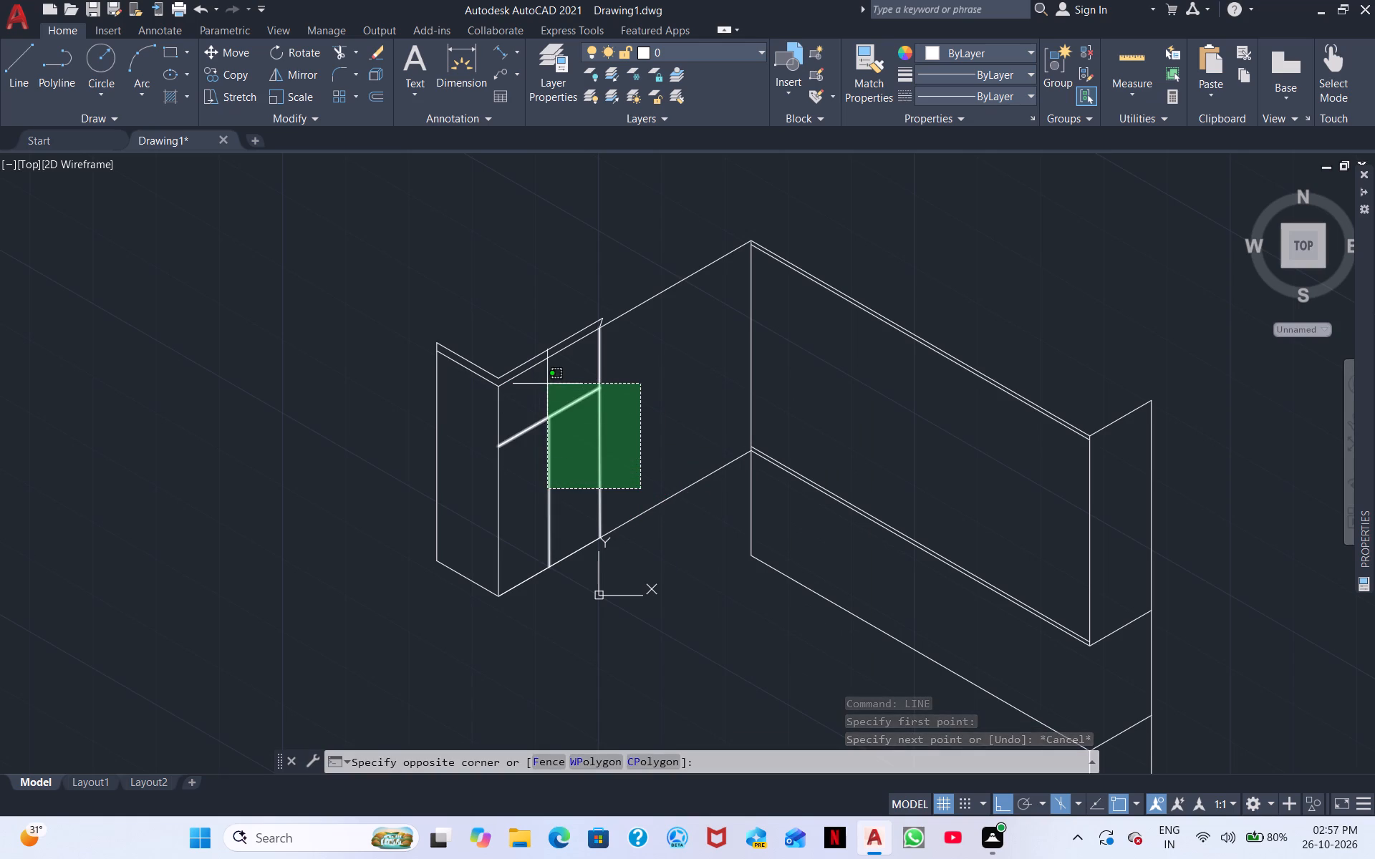
{"action": "left_click", "coordinate": [547, 384]}
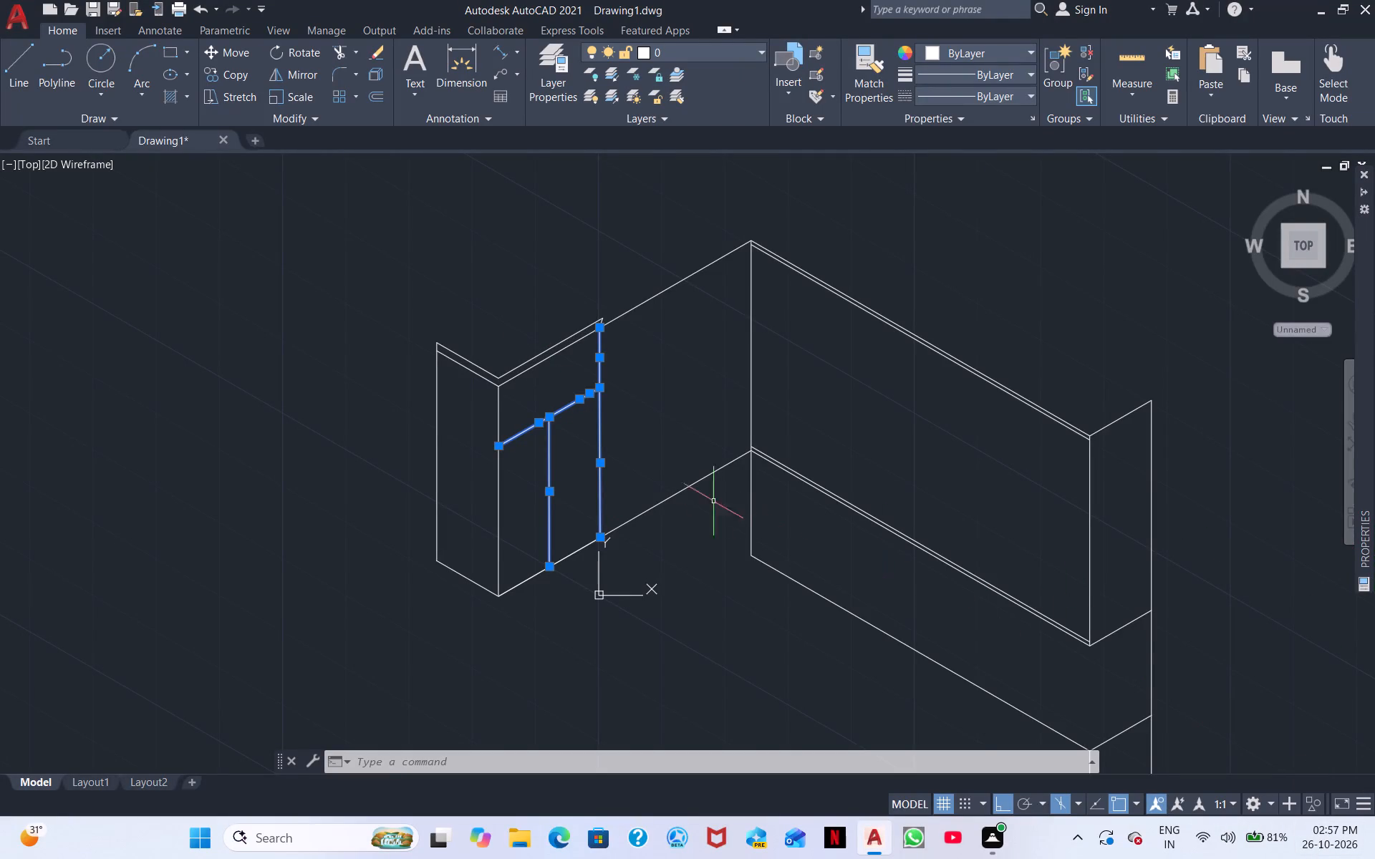
{"action": "right_click", "coordinate": [660, 390]}
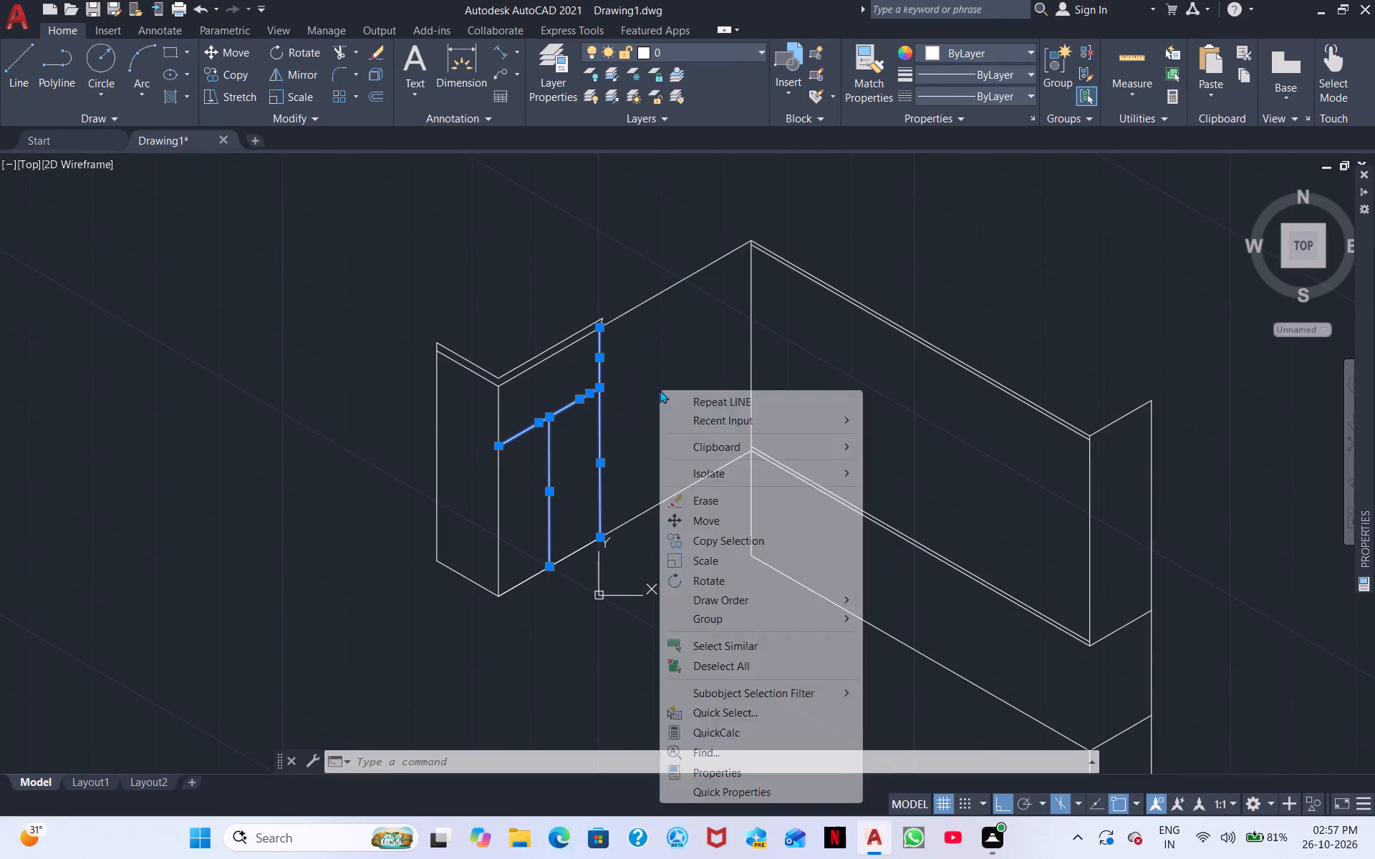
{"action": "left_click", "coordinate": [738, 497]}
Draw a 30° line about 117 units long from the midpoint of the wing's near vertical edge, using the top isoplane.
{"action": "scroll", "coordinate": [620, 434], "scroll_direction": "up", "scroll_amount": 1}
{"action": "middle_click_drag", "start_coordinate": [627, 465], "coordinate": [556, 528]}
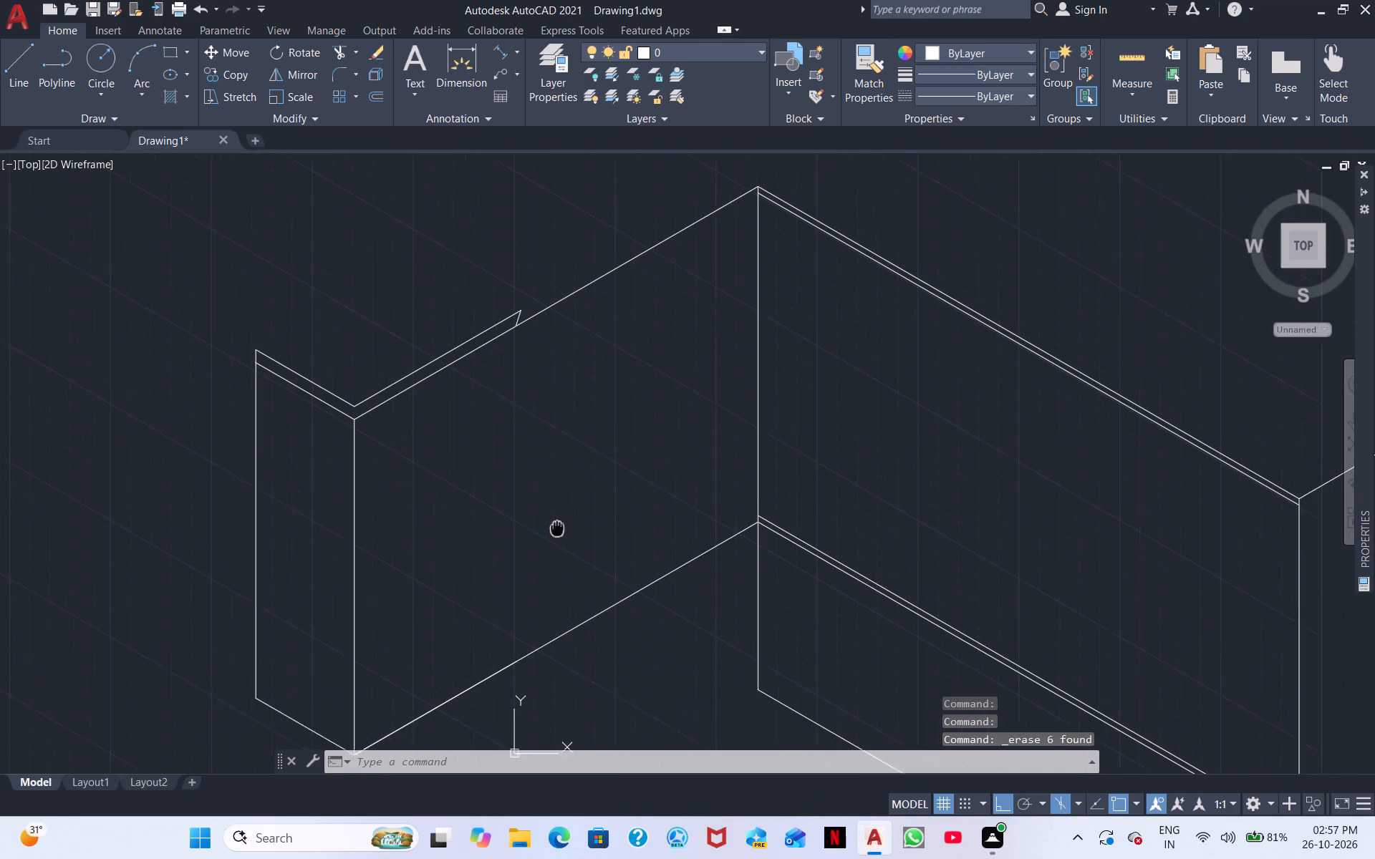
{"action": "middle_click_drag", "start_coordinate": [556, 528], "coordinate": [518, 530]}
{"action": "right_click", "coordinate": [544, 371]}
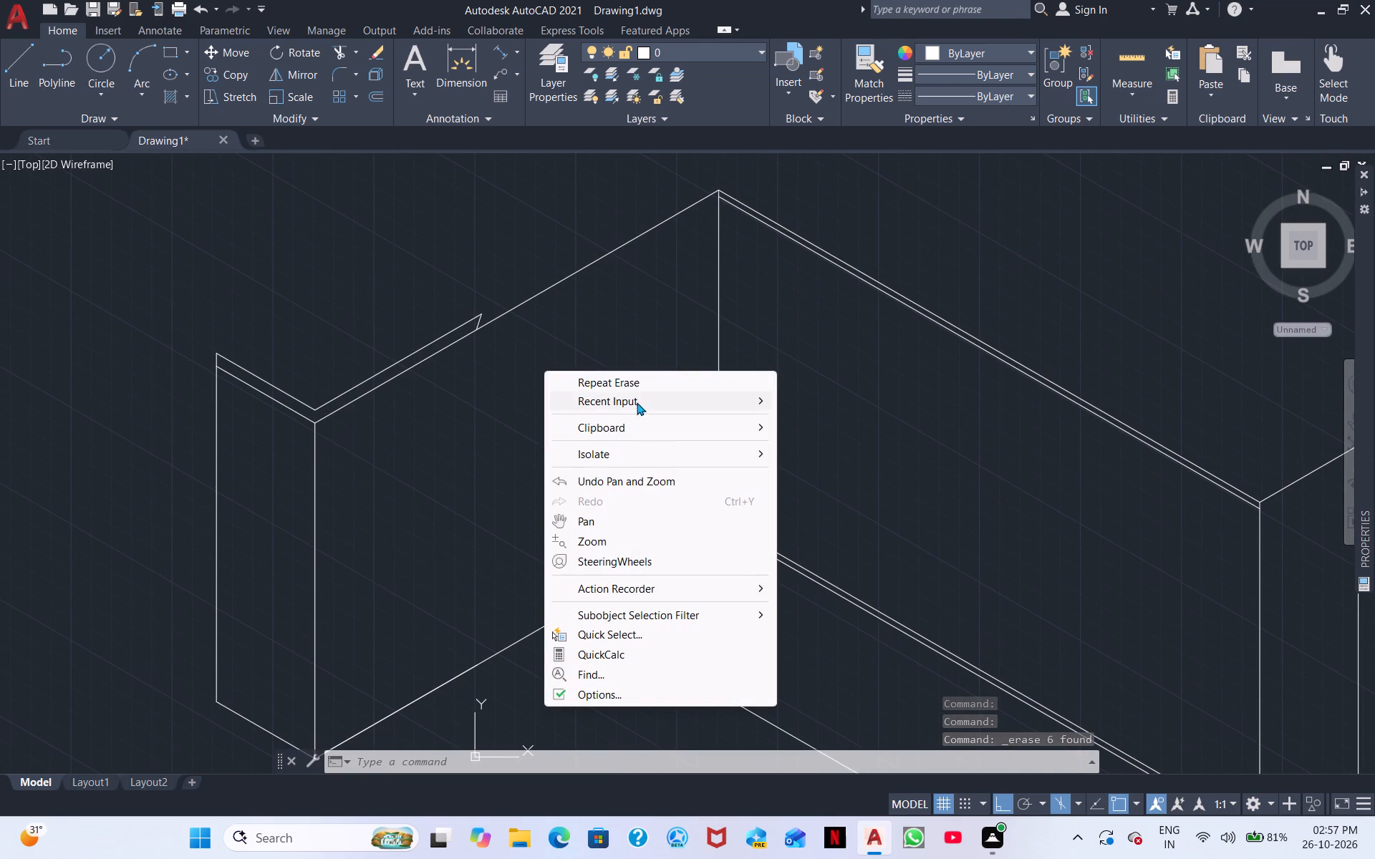
{"action": "scroll", "coordinate": [638, 398], "scroll_direction": "down", "scroll_amount": 2}
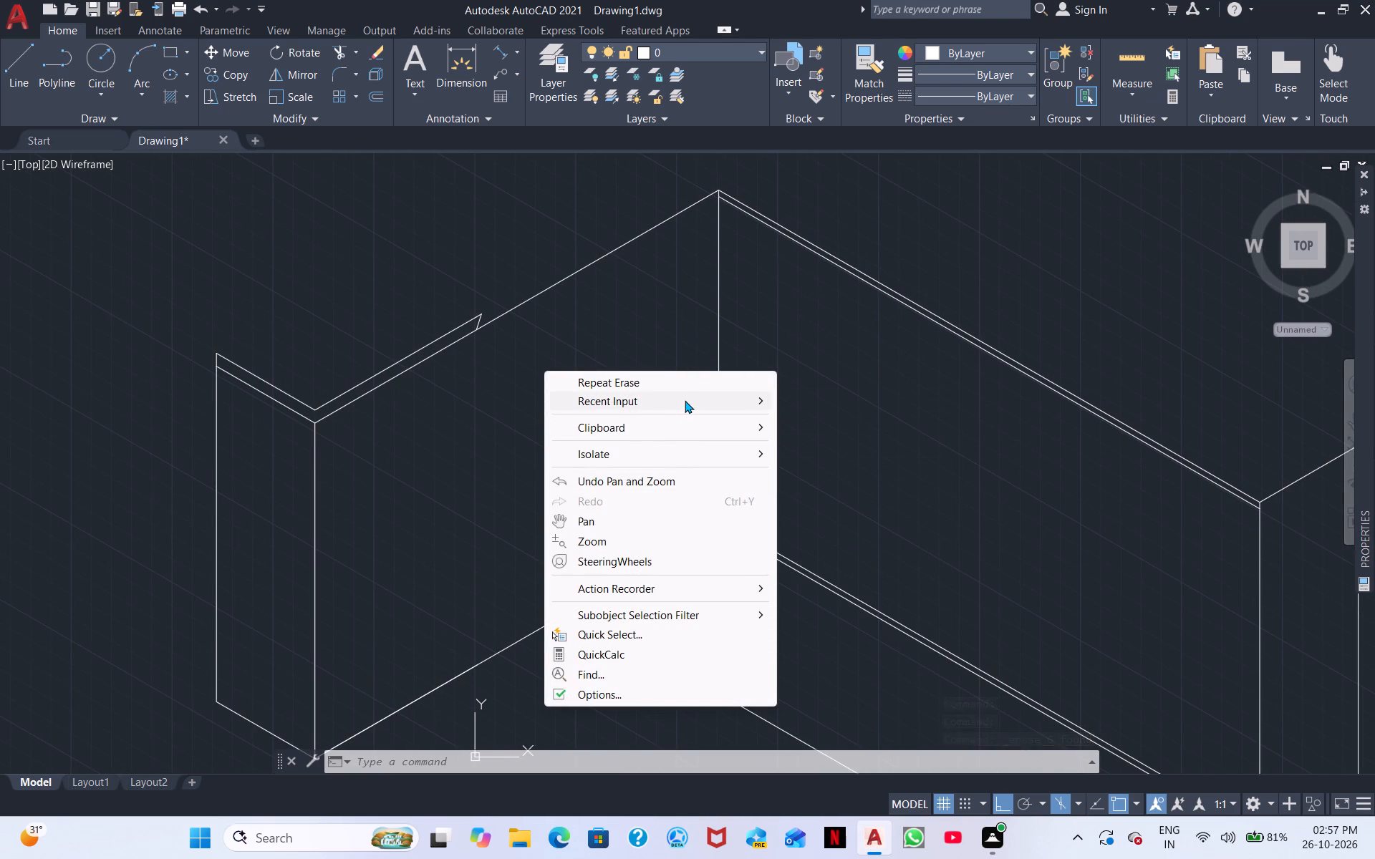
{"action": "left_click", "coordinate": [865, 417]}
{"action": "middle_click_drag", "start_coordinate": [746, 593], "coordinate": [805, 409]}
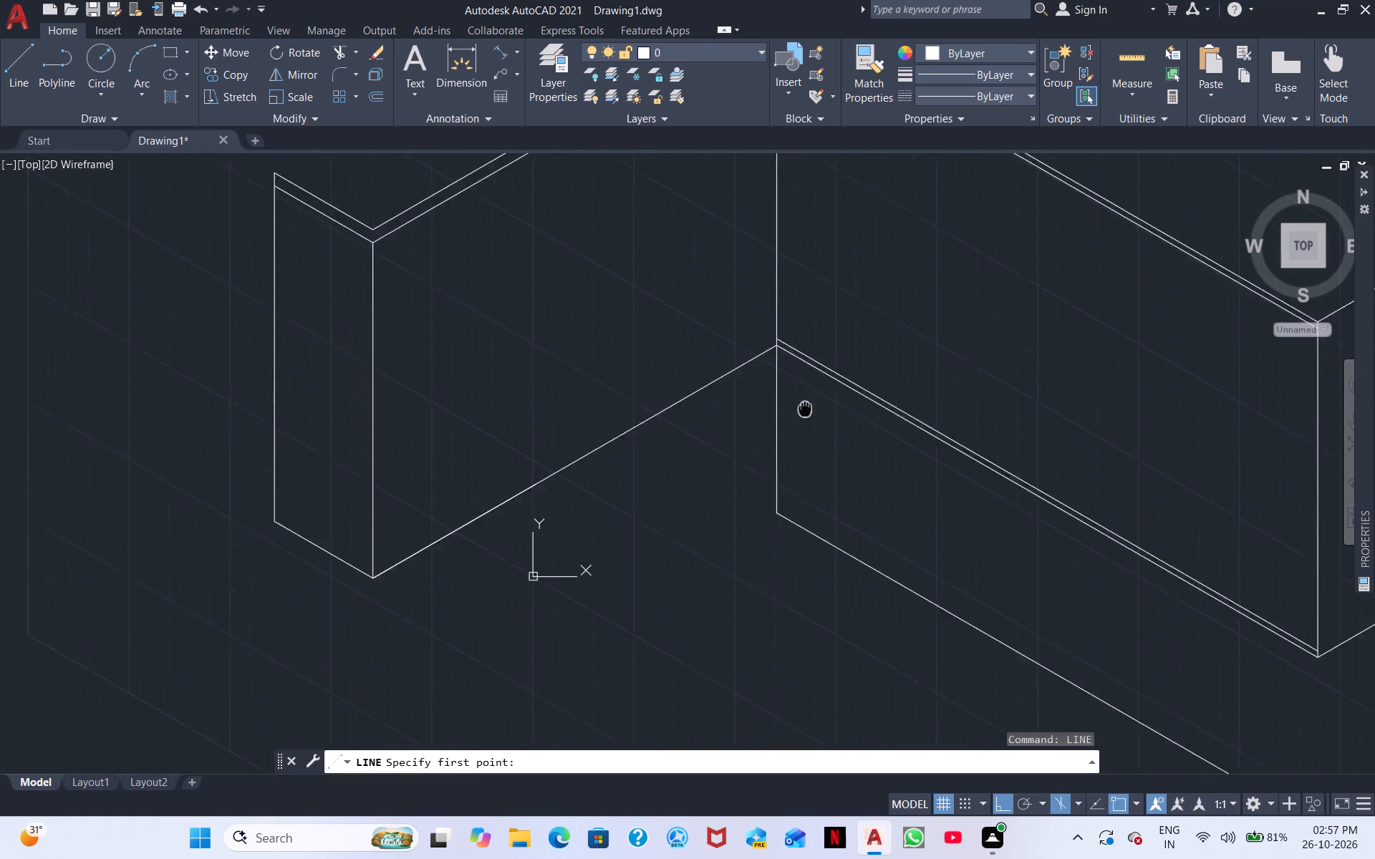
{"action": "middle_click_drag", "start_coordinate": [805, 409], "coordinate": [815, 356]}
{"action": "scroll", "coordinate": [658, 412], "scroll_direction": "down", "scroll_amount": 1}
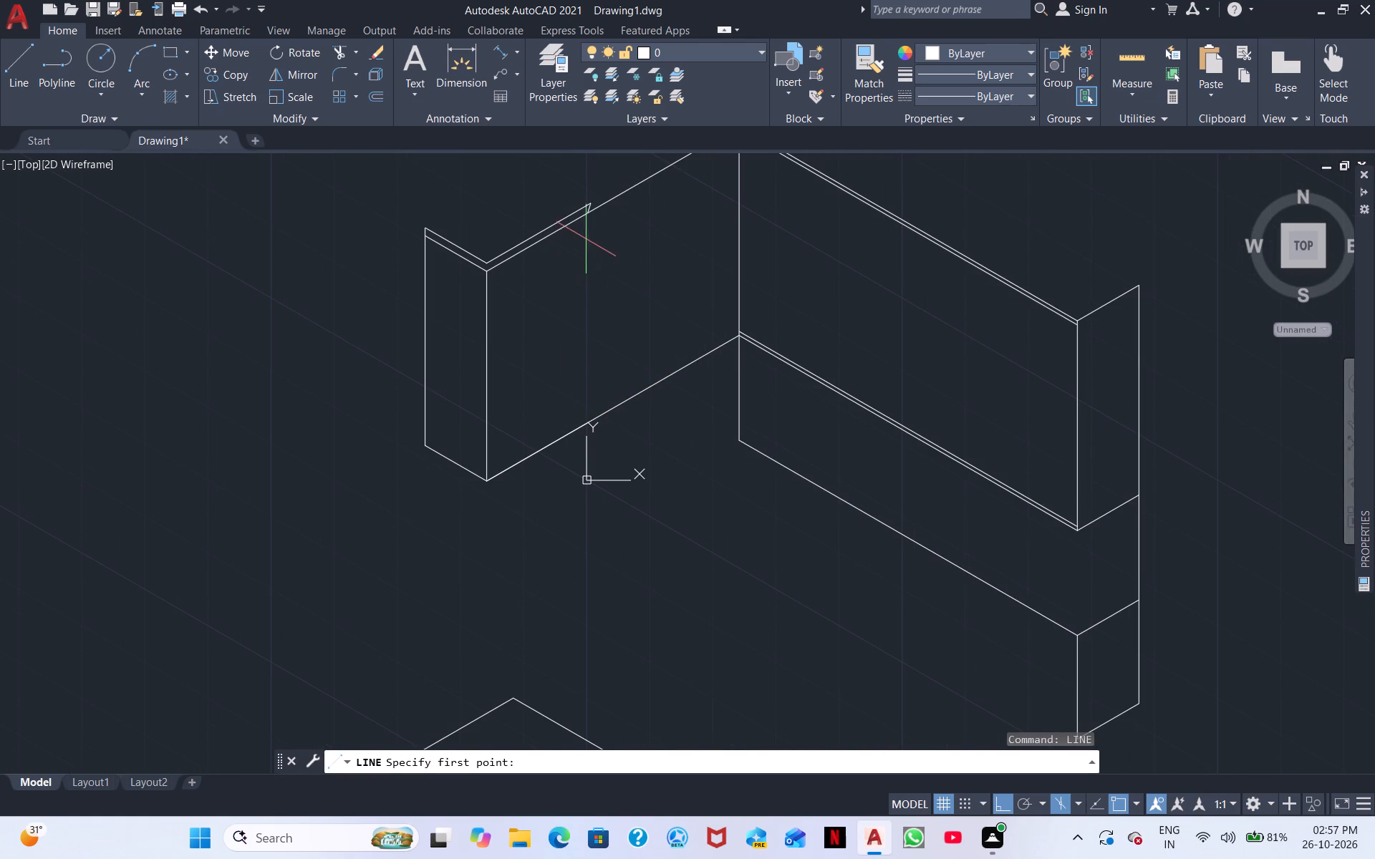
{"action": "left_click", "coordinate": [487, 376]}
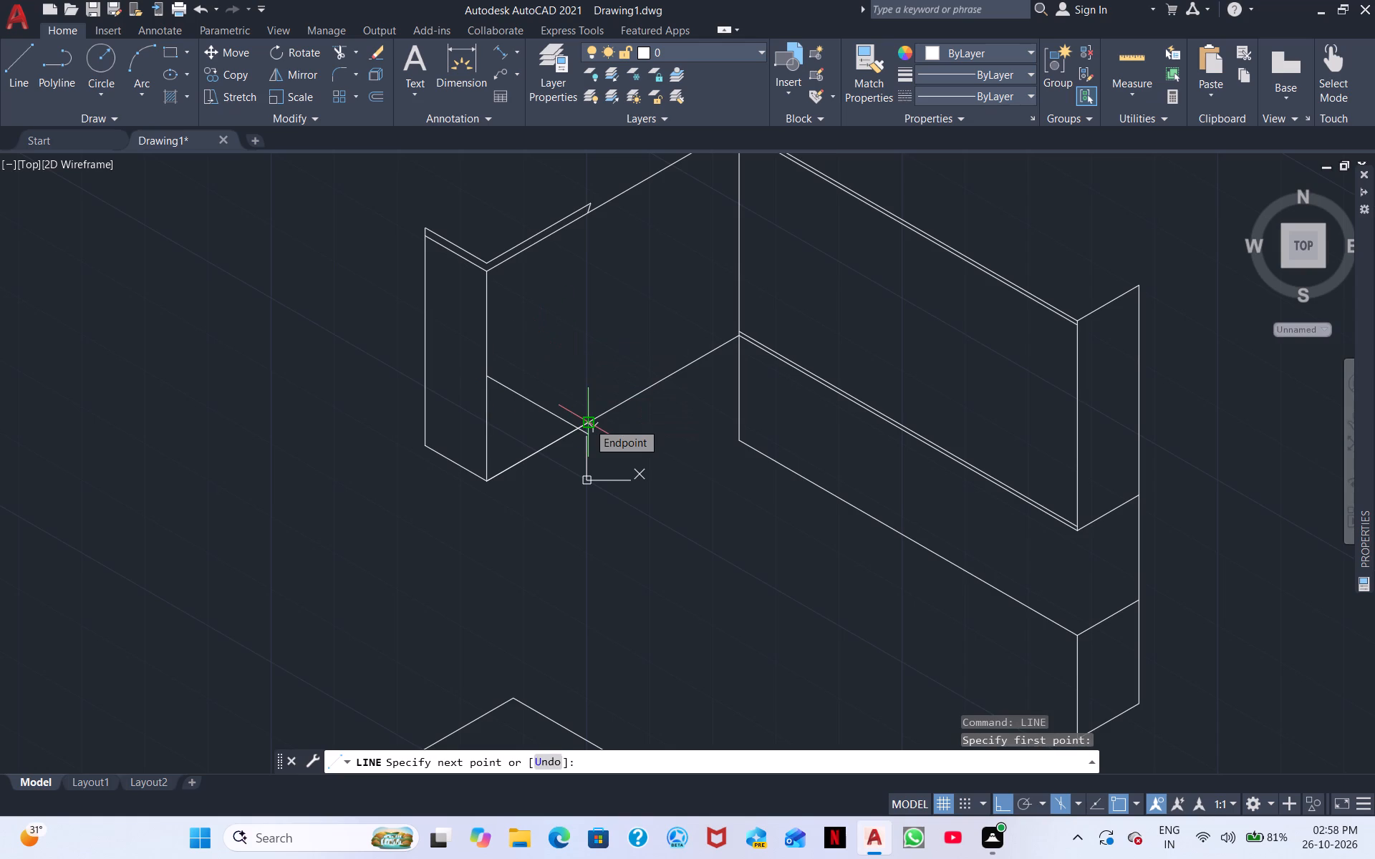
{"action": "key", "text": "F5"}
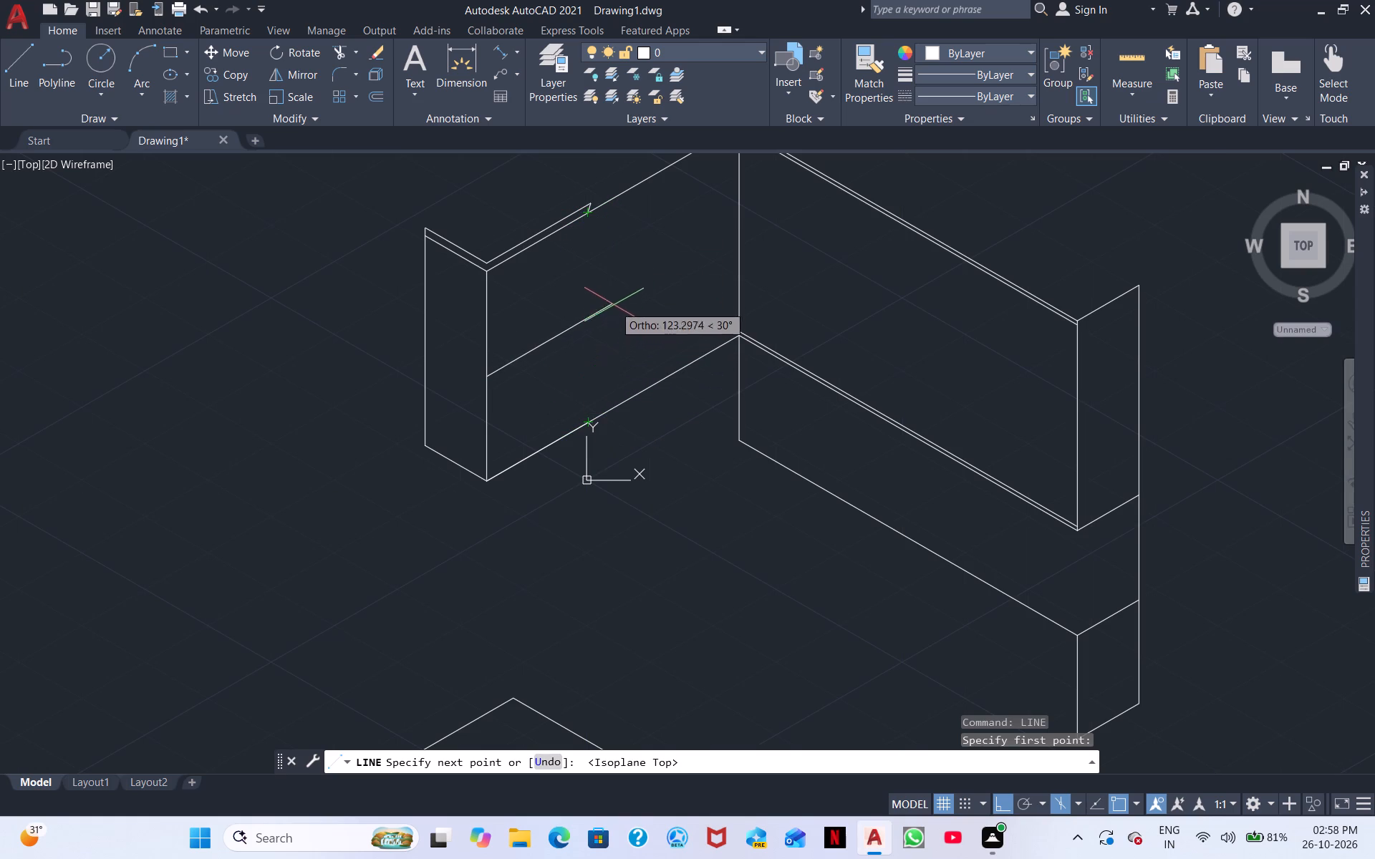
{"action": "scroll", "coordinate": [578, 230], "scroll_direction": "up", "scroll_amount": 3}
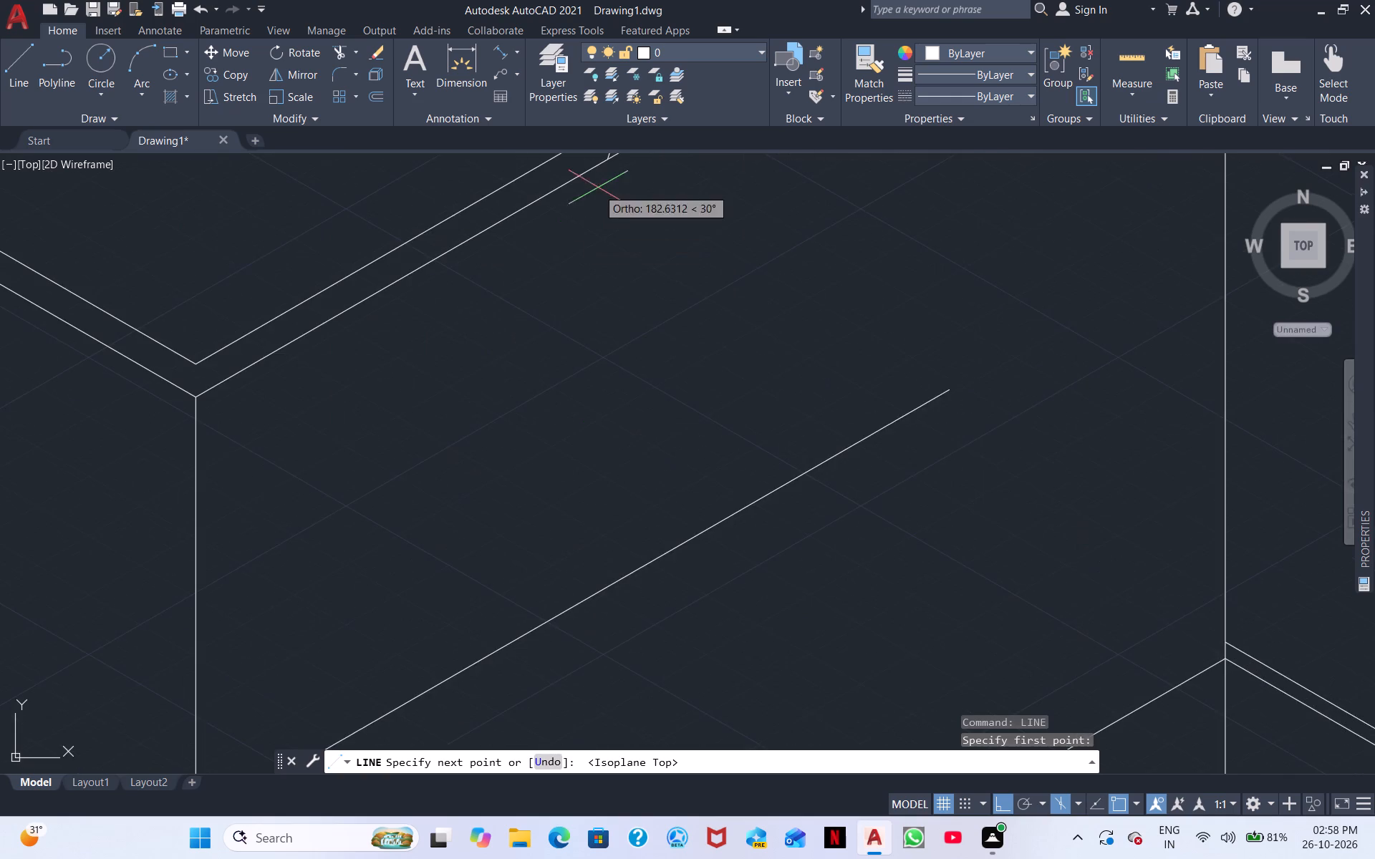
{"action": "middle_click_drag", "start_coordinate": [606, 193], "coordinate": [594, 325]}
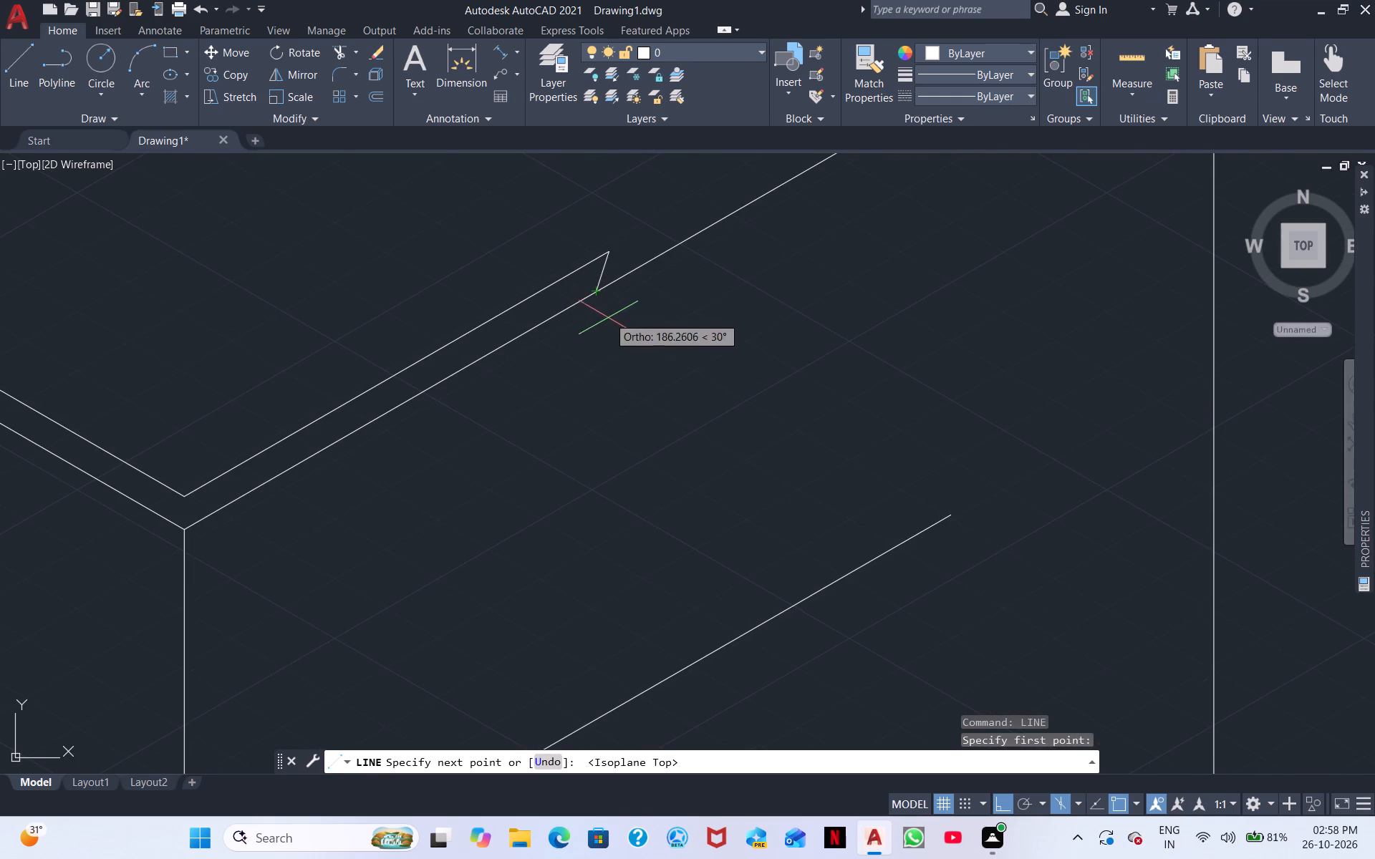
{"action": "left_click", "coordinate": [658, 683]}
{"action": "right_click", "coordinate": [683, 623]}
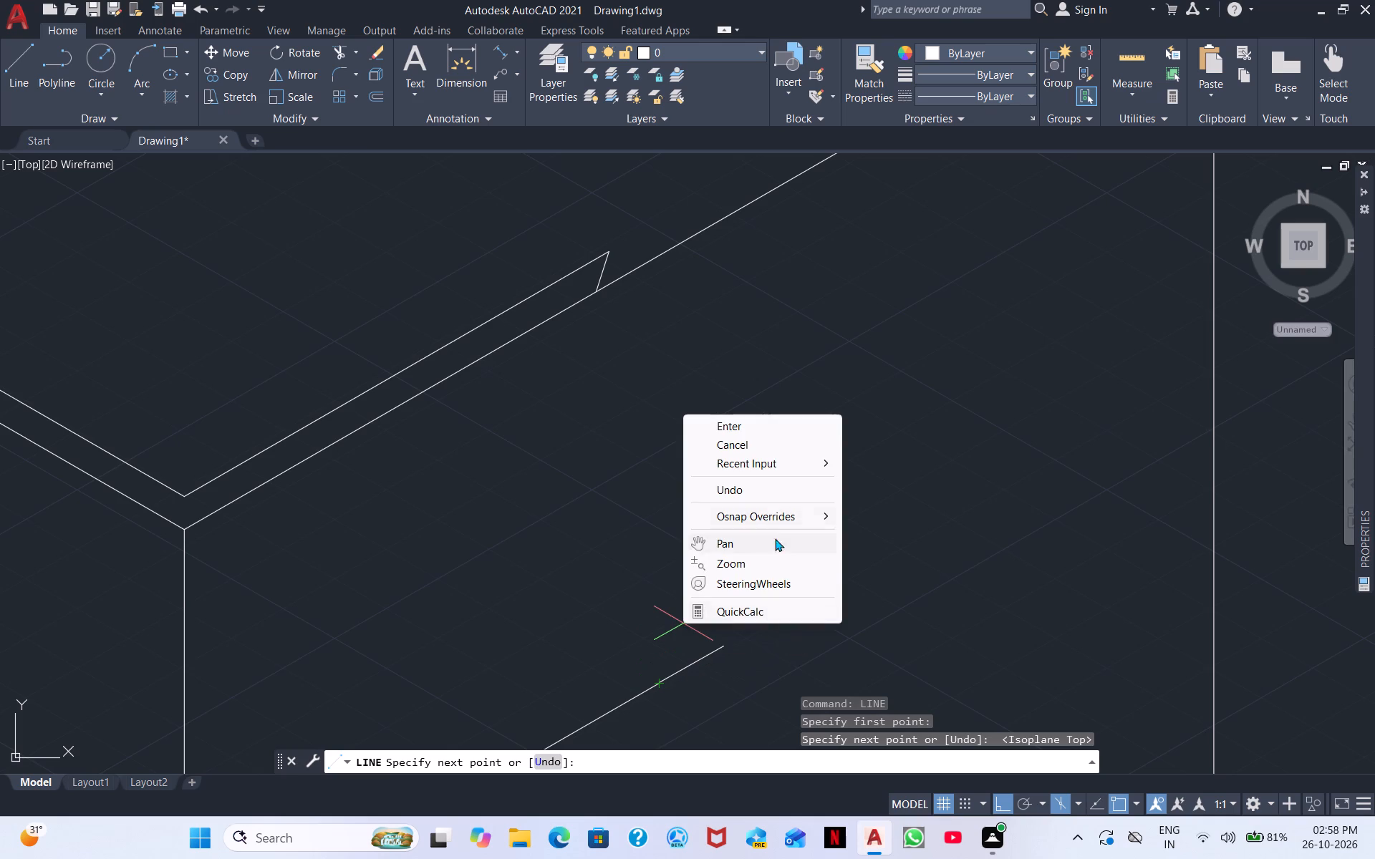
{"action": "left_click", "coordinate": [765, 442]}
With the right isoplane, draw a vertical line from the wing's far top corner down past the panel's bottom edge.
{"action": "right_click", "coordinate": [763, 442]}
{"action": "left_click", "coordinate": [868, 452]}
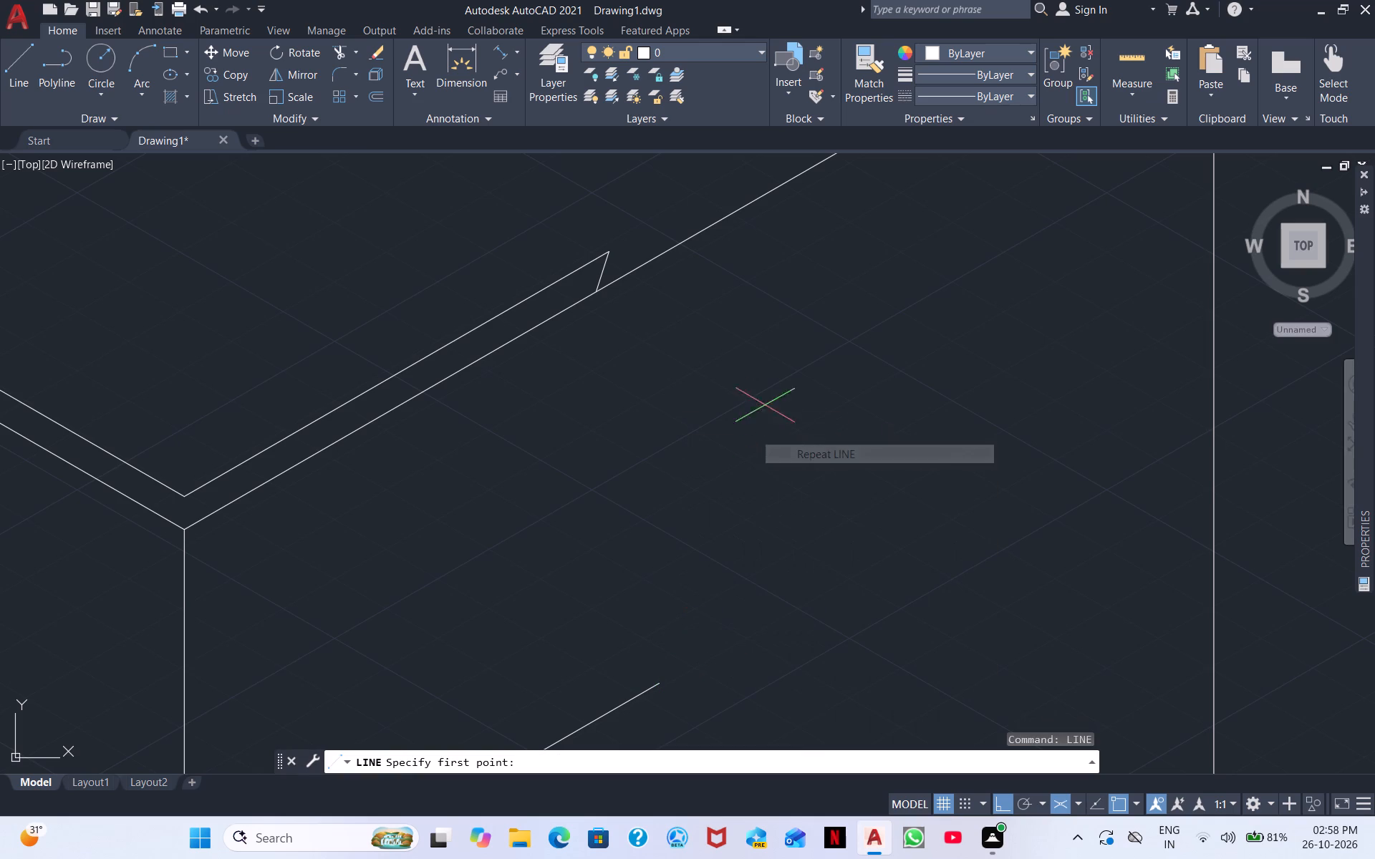
{"action": "left_click", "coordinate": [591, 292]}
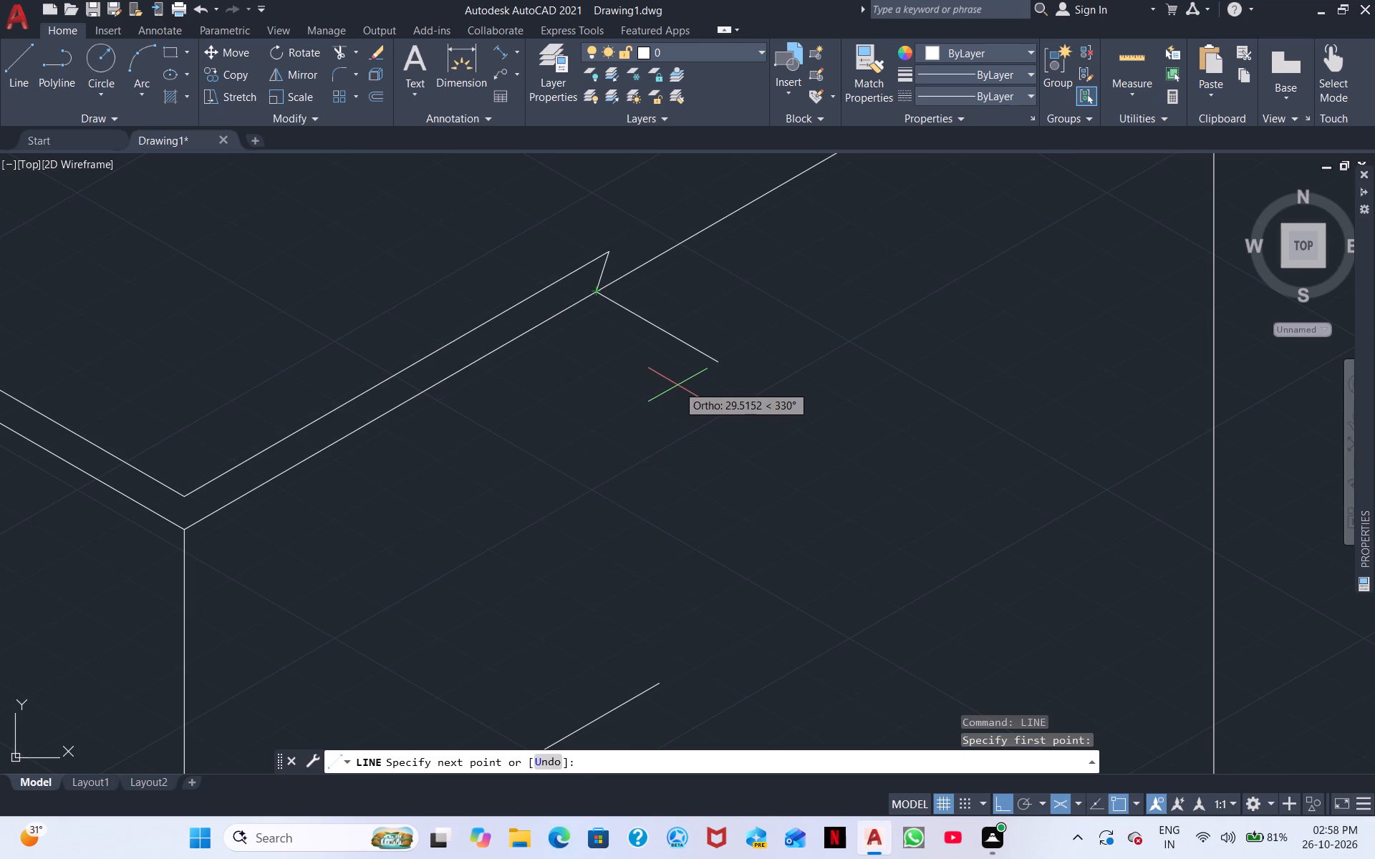
{"action": "key", "text": "F5"}
{"action": "middle_click_drag", "start_coordinate": [624, 703], "coordinate": [619, 388]}
{"action": "middle_click_drag", "start_coordinate": [634, 646], "coordinate": [637, 449]}
{"action": "scroll", "coordinate": [635, 482], "scroll_direction": "down", "scroll_amount": 2}
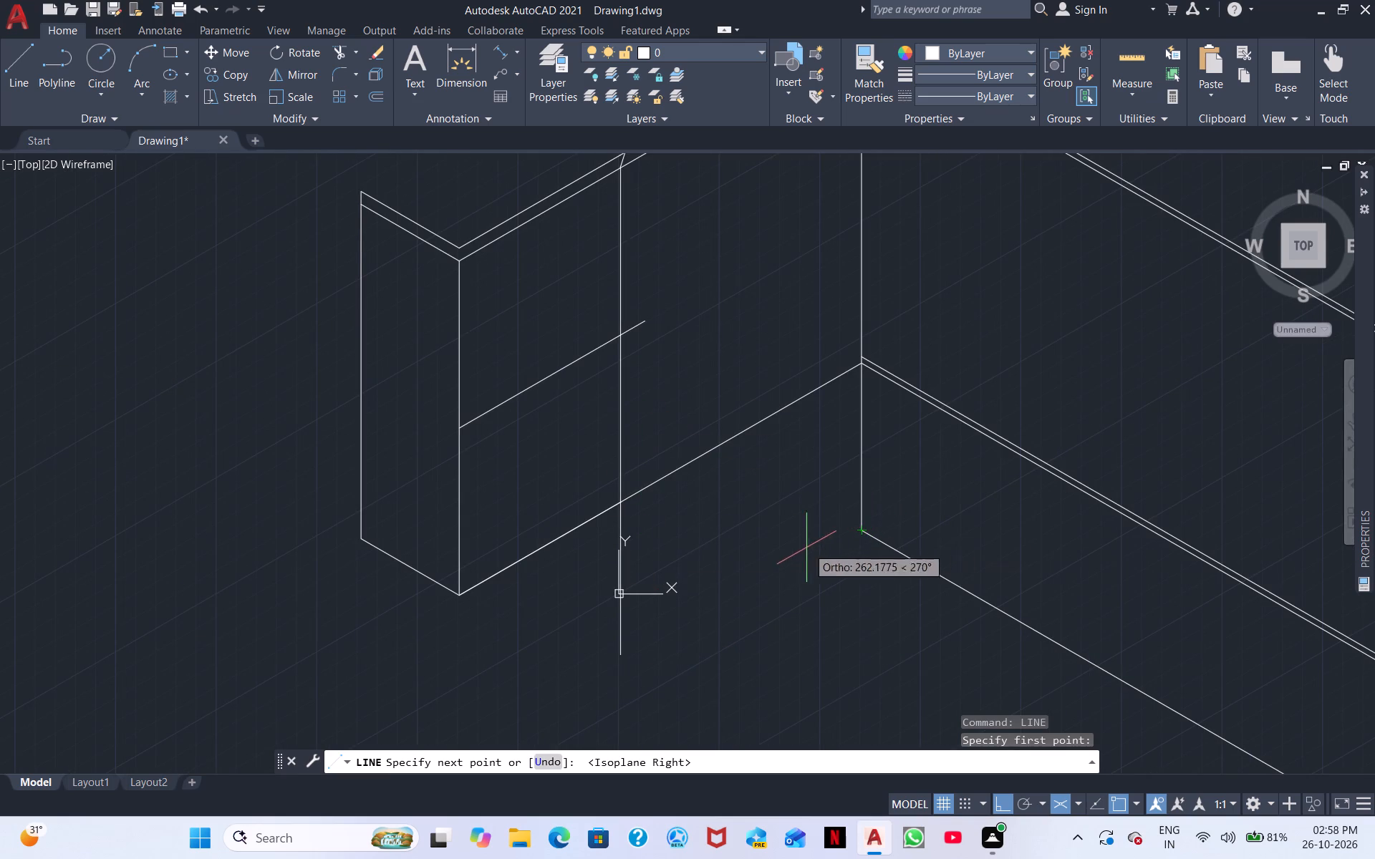
{"action": "left_click", "coordinate": [620, 593]}
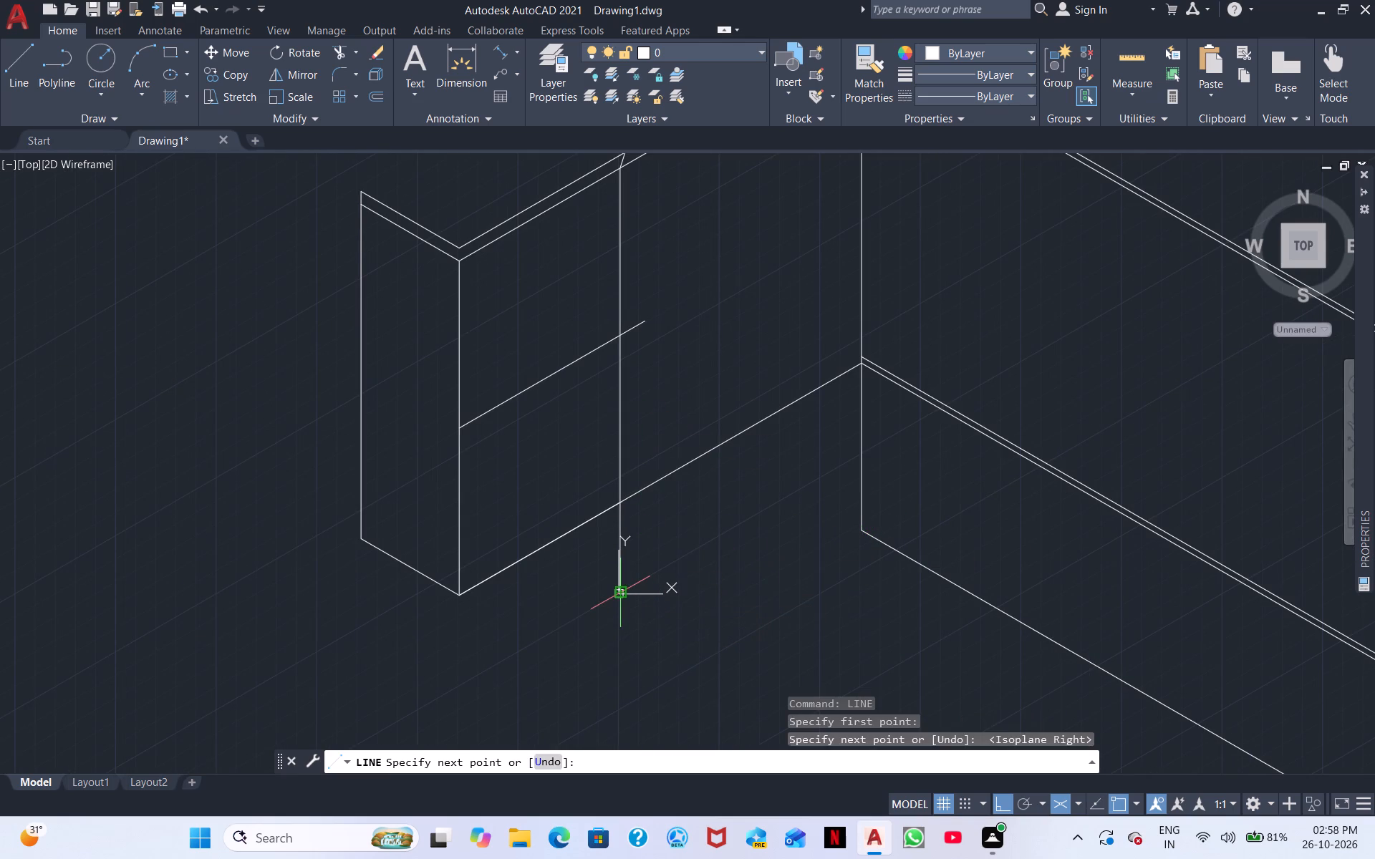
{"action": "key", "text": "Escape"}
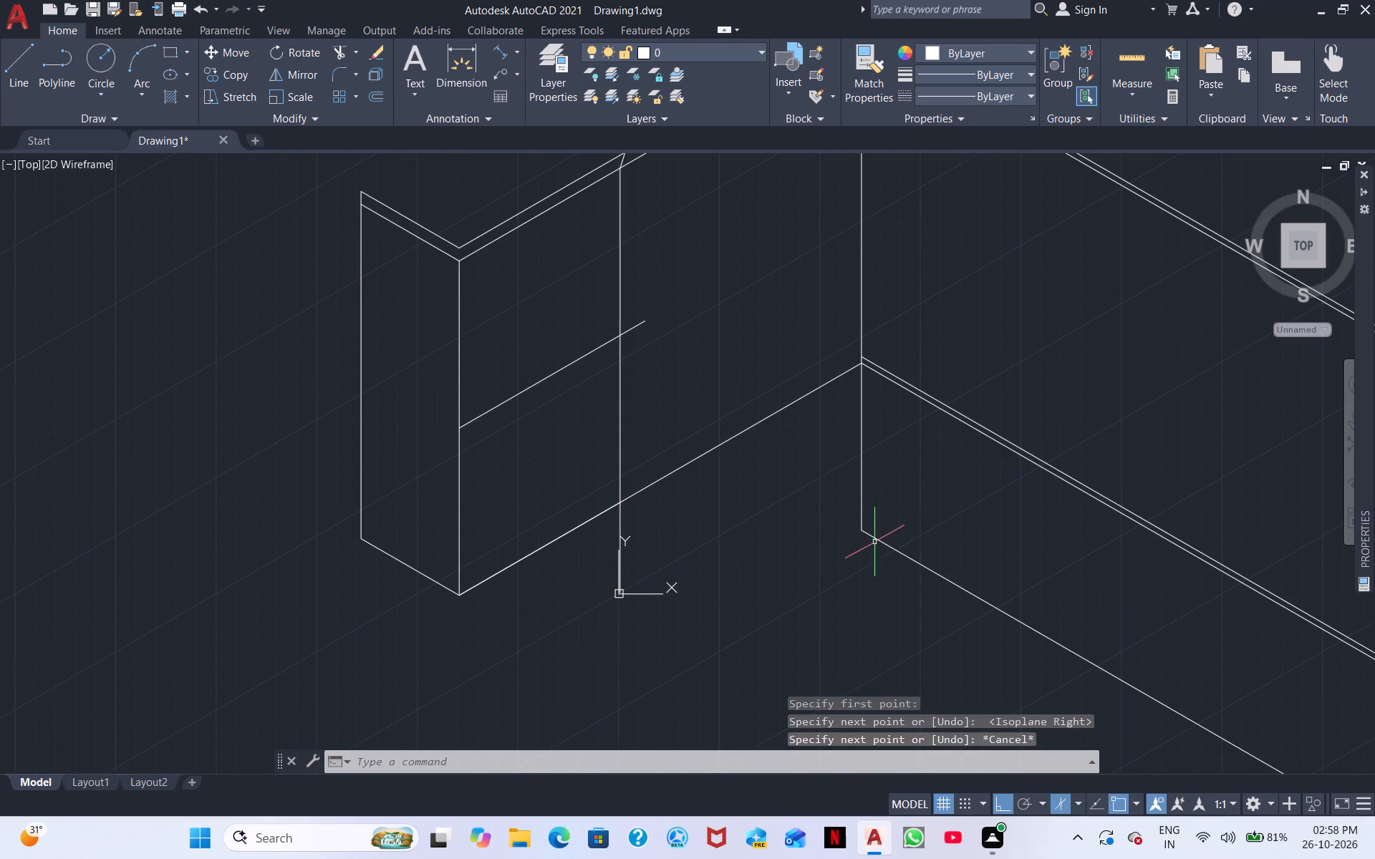
Draw a 210° line about 150 units long from the bottom end of the wall corner's vertical edge to beneath the new vertical.
{"action": "right_click", "coordinate": [875, 542]}
{"action": "scroll", "coordinate": [927, 347], "scroll_direction": "down", "scroll_amount": 2}
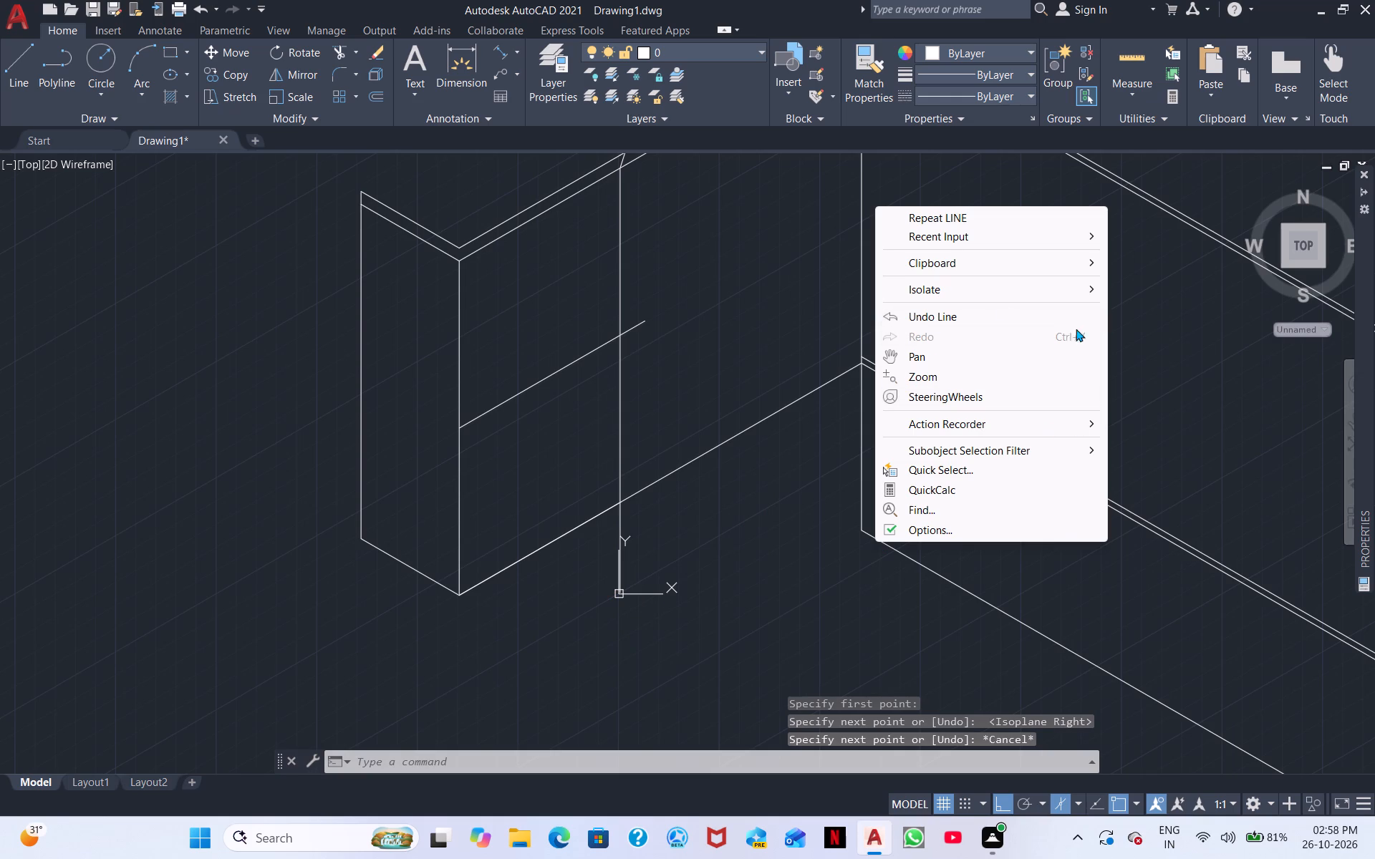
{"action": "left_click", "coordinate": [962, 210]}
{"action": "scroll", "coordinate": [988, 475], "scroll_direction": "down", "scroll_amount": 2}
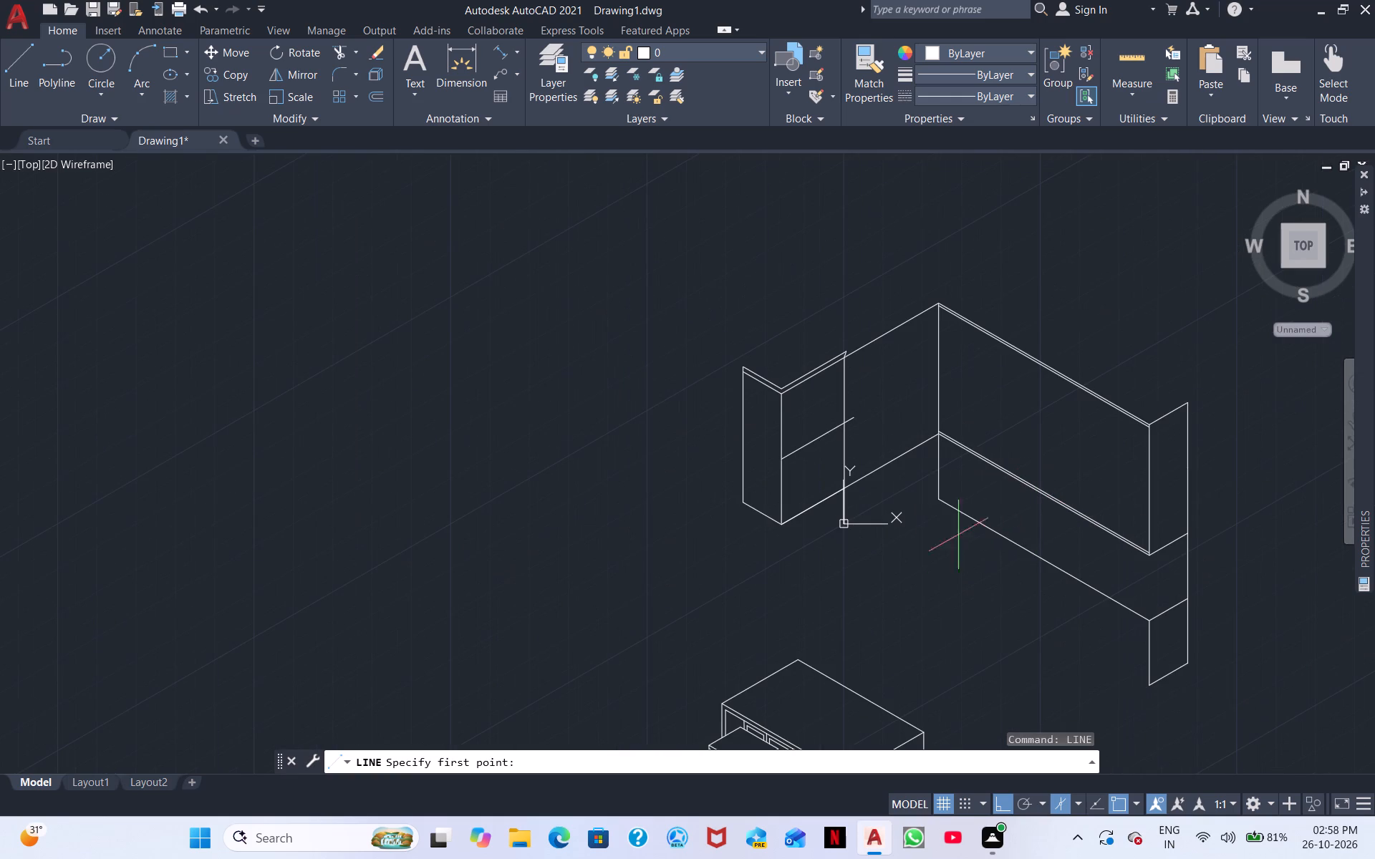
{"action": "scroll", "coordinate": [942, 498], "scroll_direction": "up", "scroll_amount": 2}
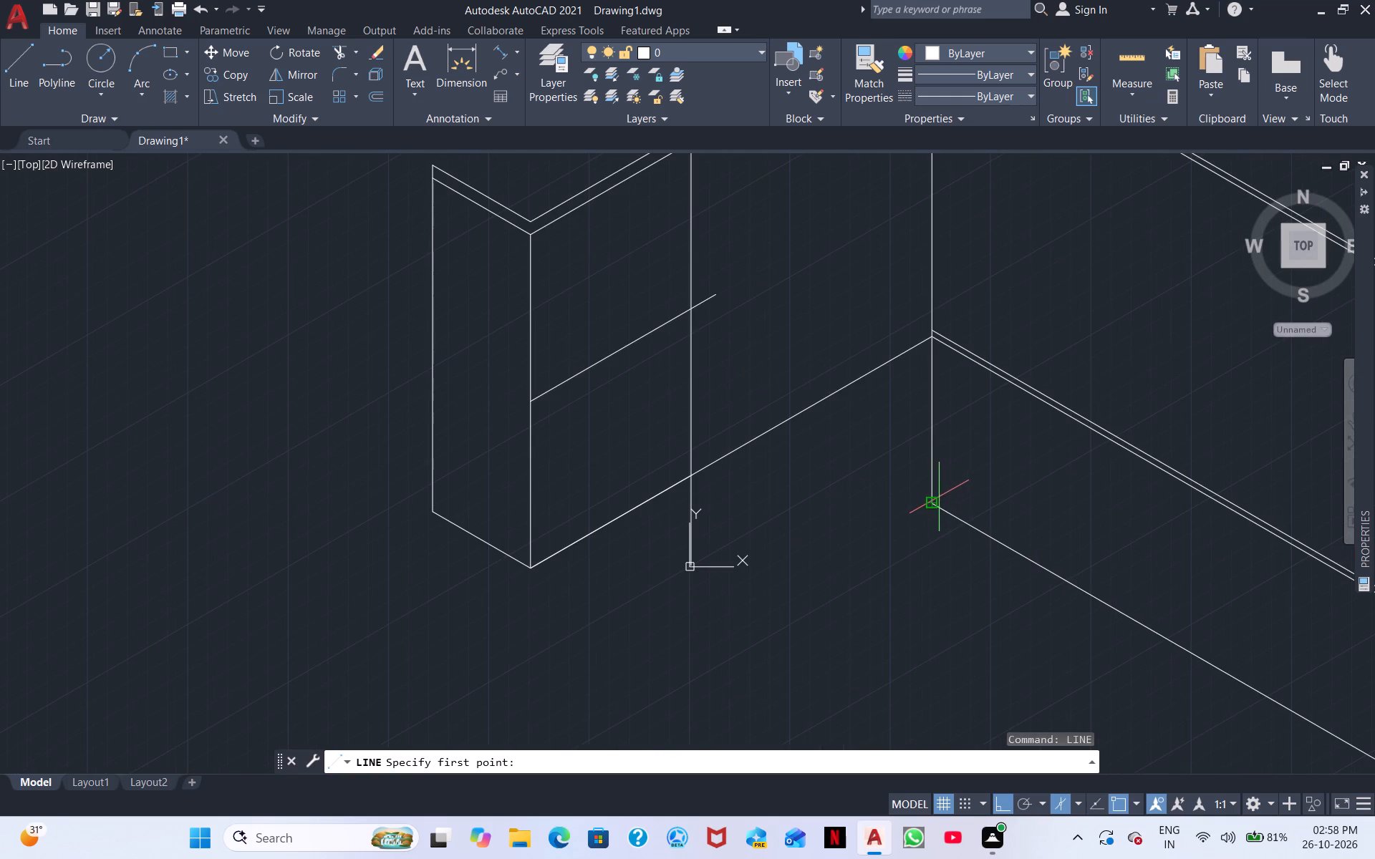
{"action": "left_click", "coordinate": [934, 498]}
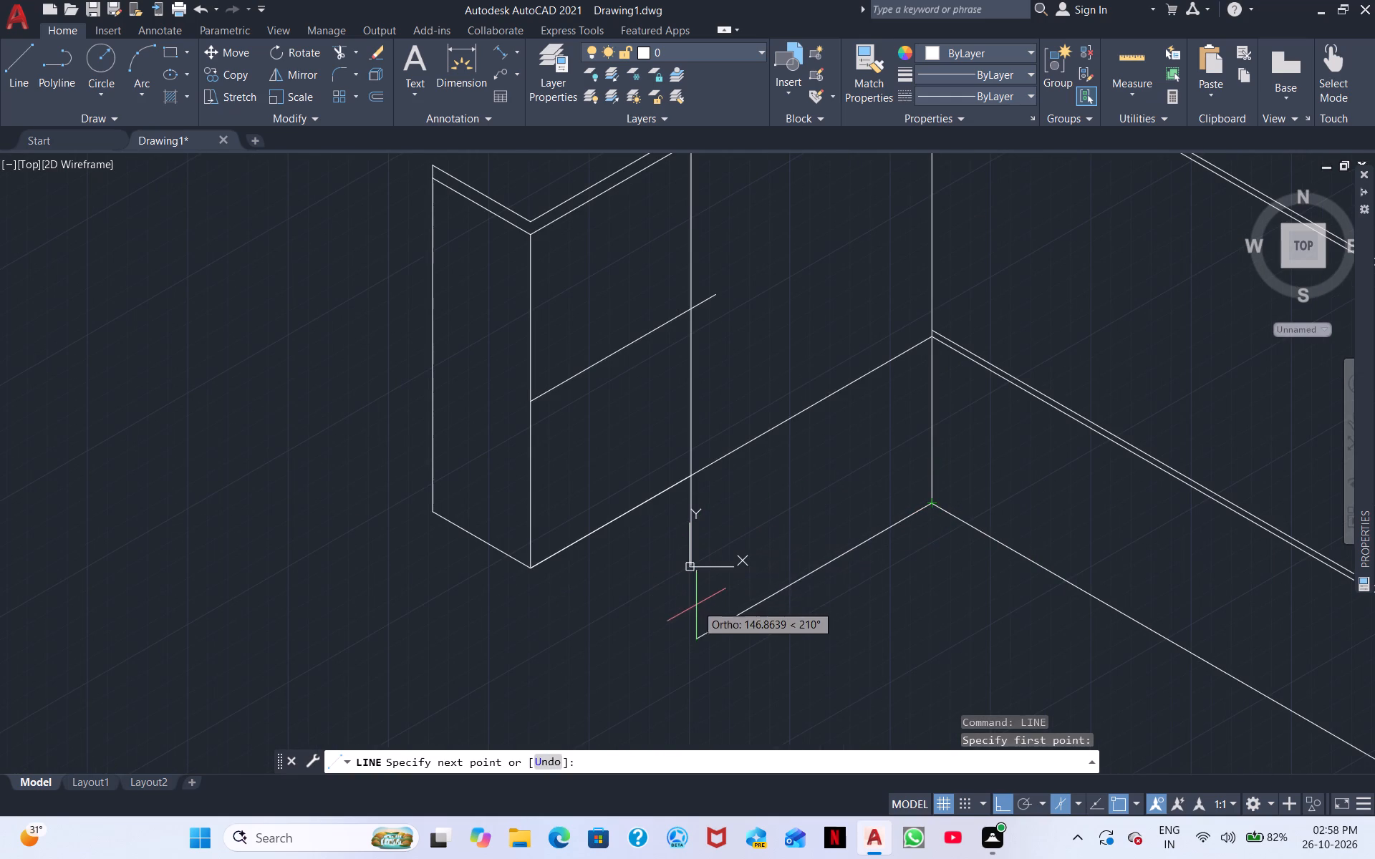
{"action": "left_click", "coordinate": [689, 644]}
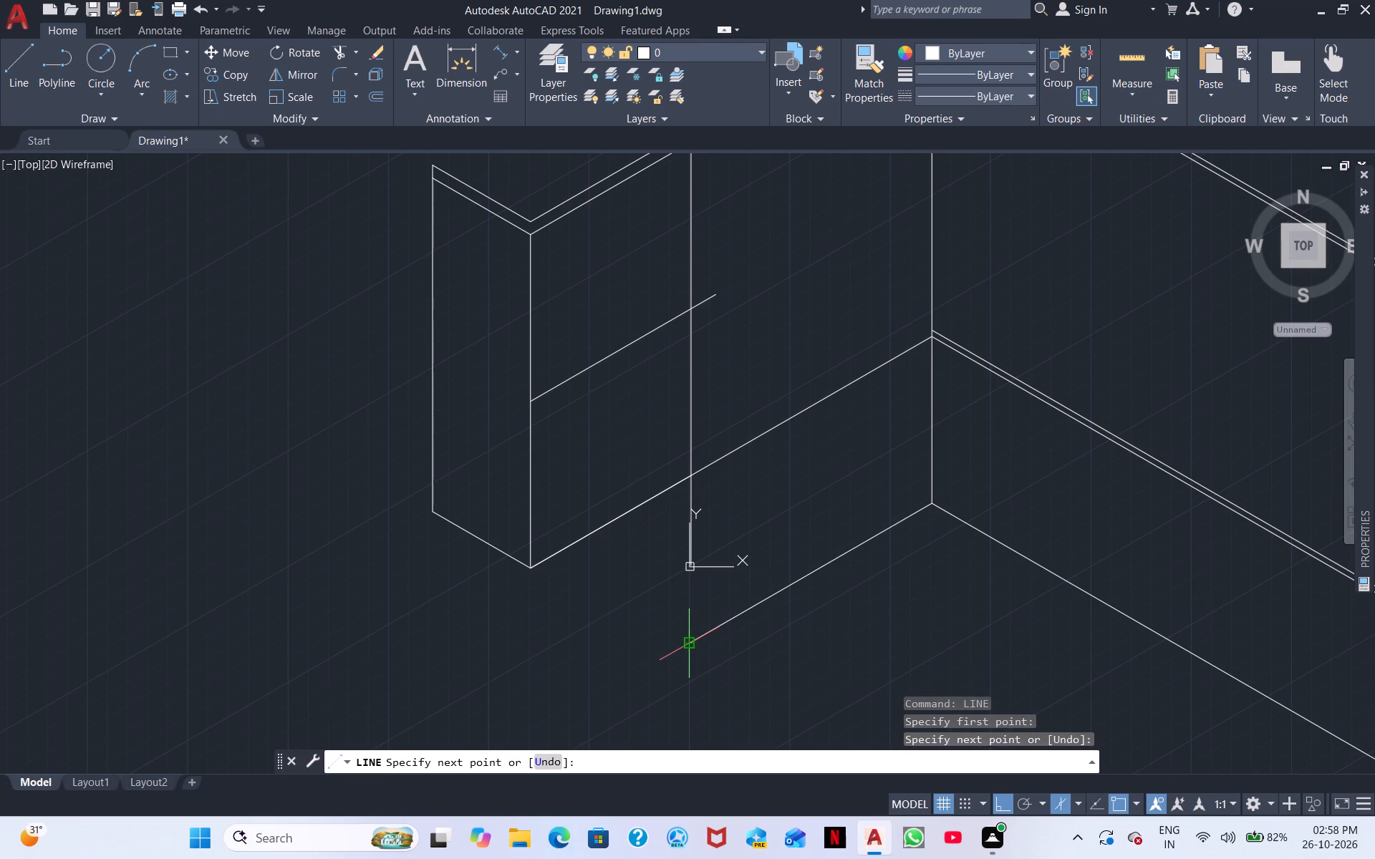
Erase the vertical line drawn from the wing's far top corner down past the panel's bottom edge.
{"action": "key", "text": "Escape"}
{"action": "left_click", "coordinate": [690, 404]}
{"action": "right_click", "coordinate": [719, 374]}
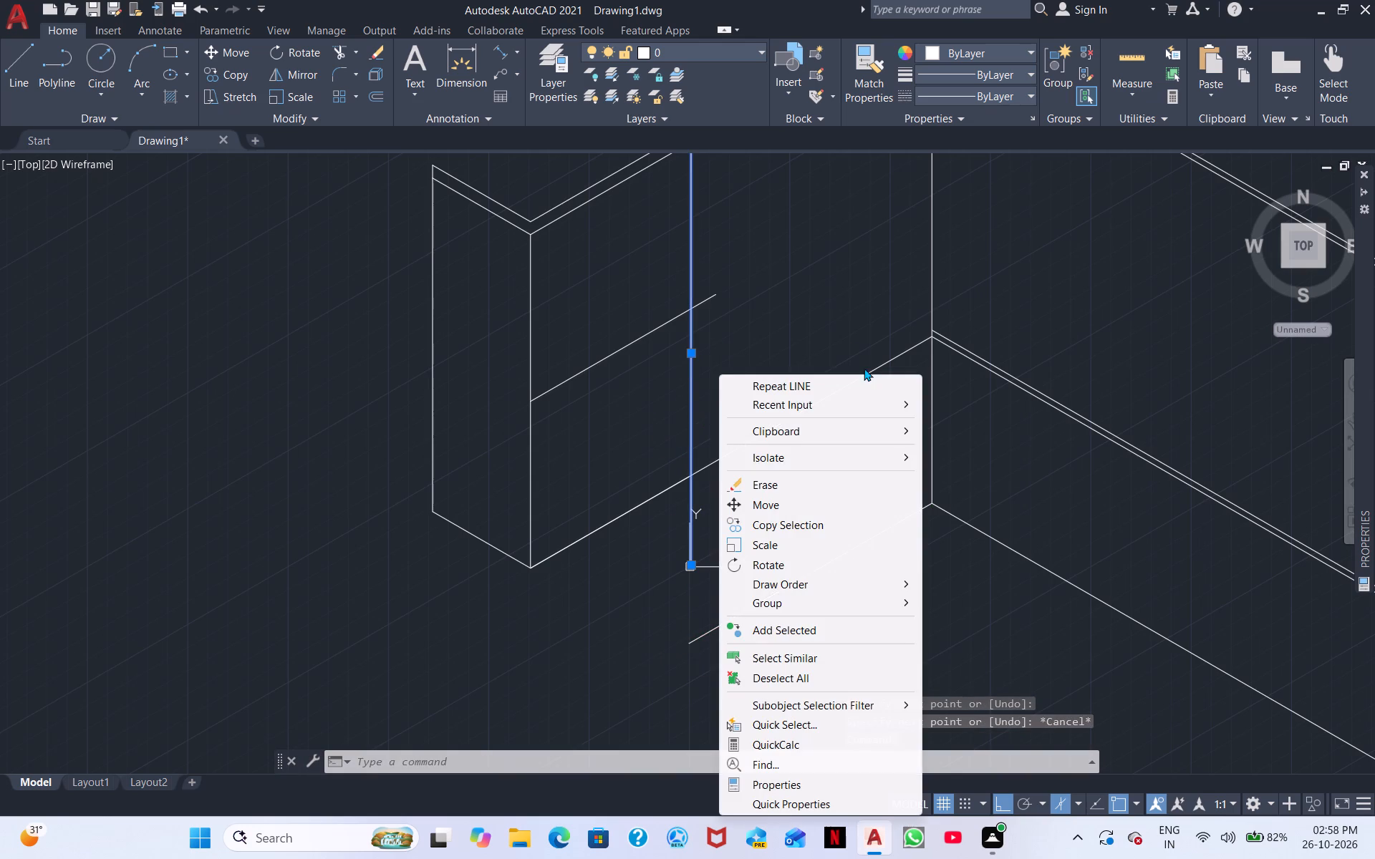
{"action": "left_click", "coordinate": [794, 485]}
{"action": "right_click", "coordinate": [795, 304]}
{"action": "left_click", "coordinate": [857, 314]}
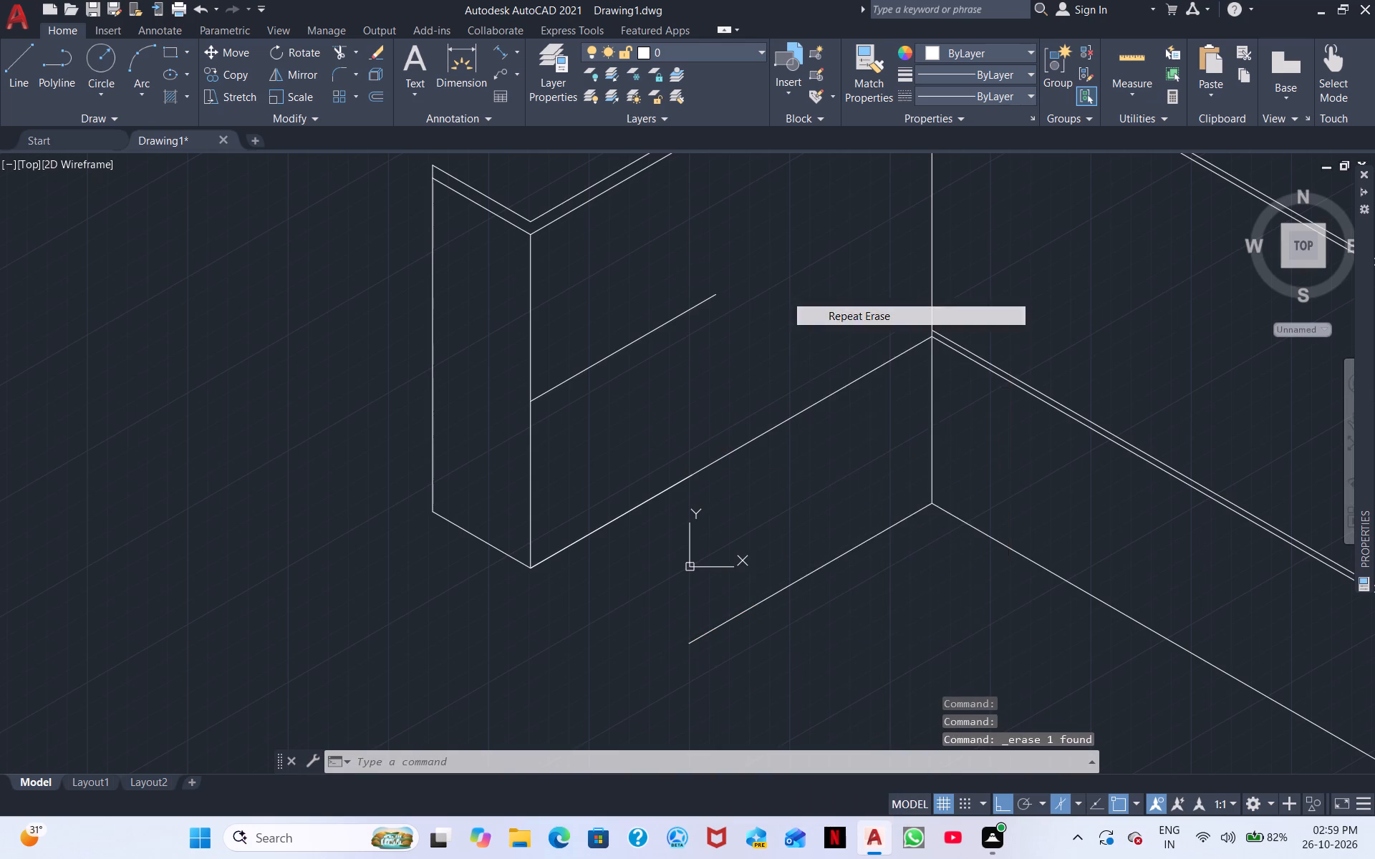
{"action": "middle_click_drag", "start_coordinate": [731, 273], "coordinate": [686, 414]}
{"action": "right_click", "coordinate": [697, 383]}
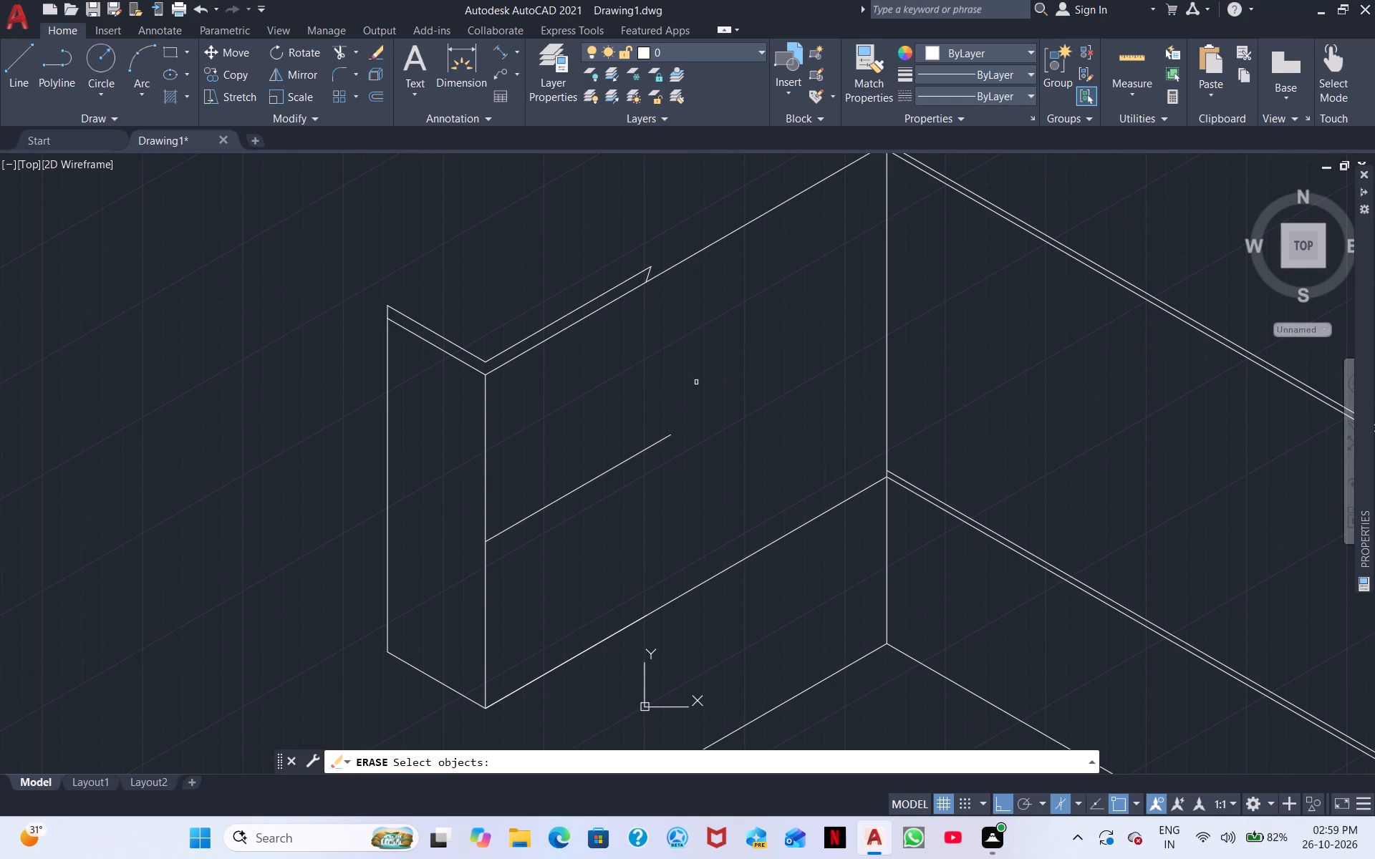
Draw a line from the lower end of the wing top's short end edge down to the free end of the 210° base line.
{"action": "right_click", "coordinate": [789, 442]}
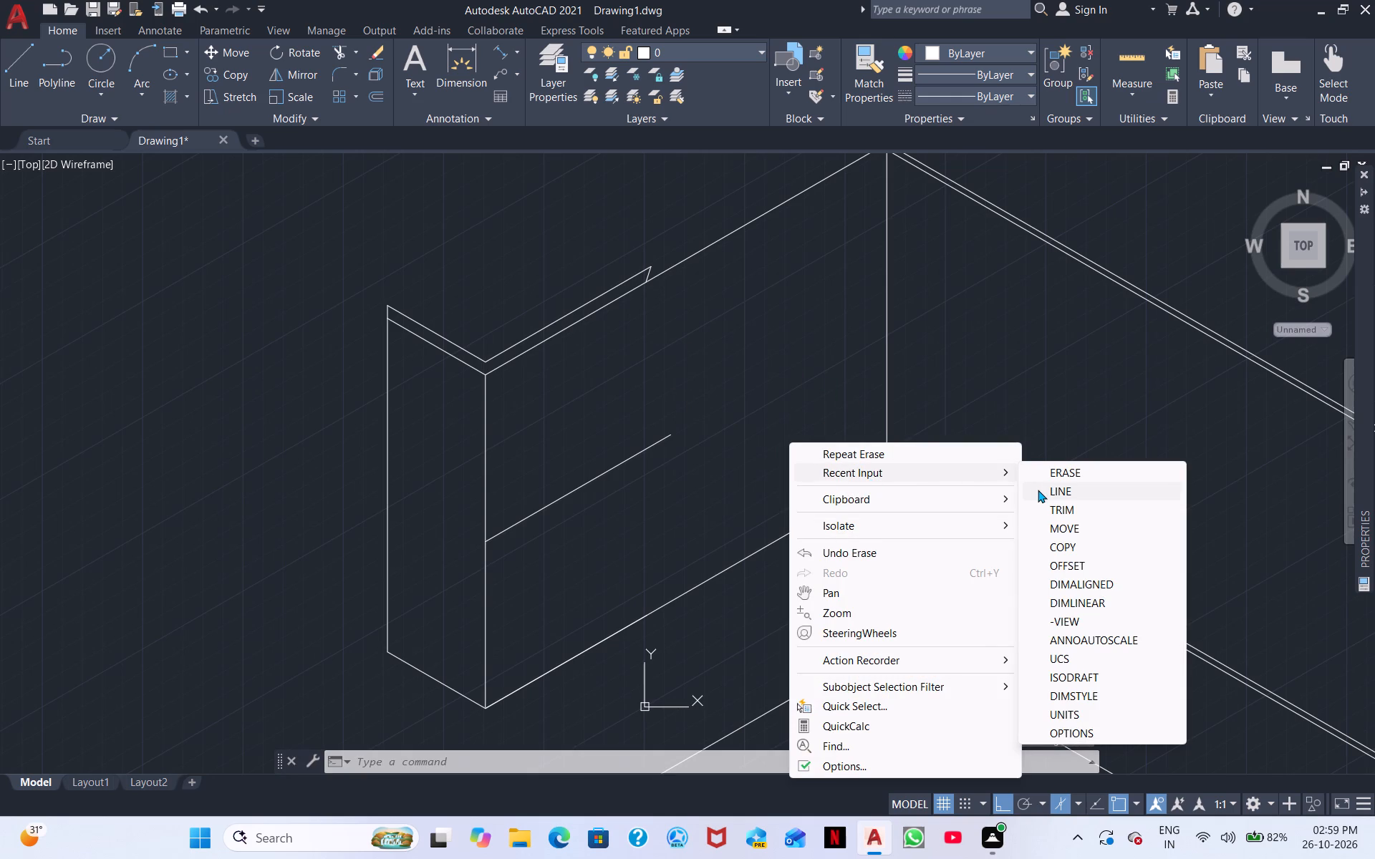
{"action": "left_click", "coordinate": [1041, 490]}
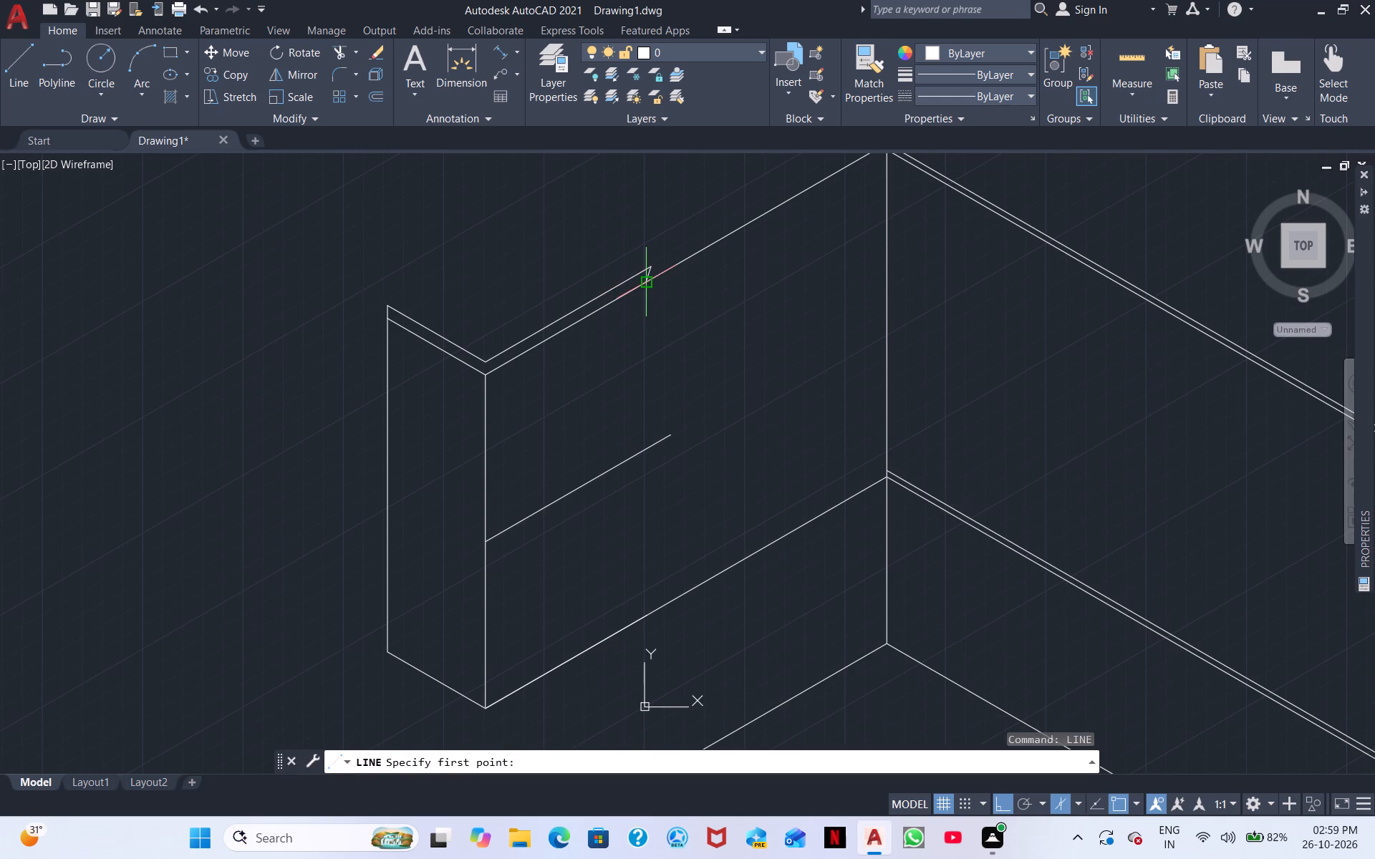
{"action": "left_click_drag", "start_coordinate": [649, 281], "coordinate": [649, 301]}
{"action": "middle_click_drag", "start_coordinate": [686, 558], "coordinate": [649, 325]}
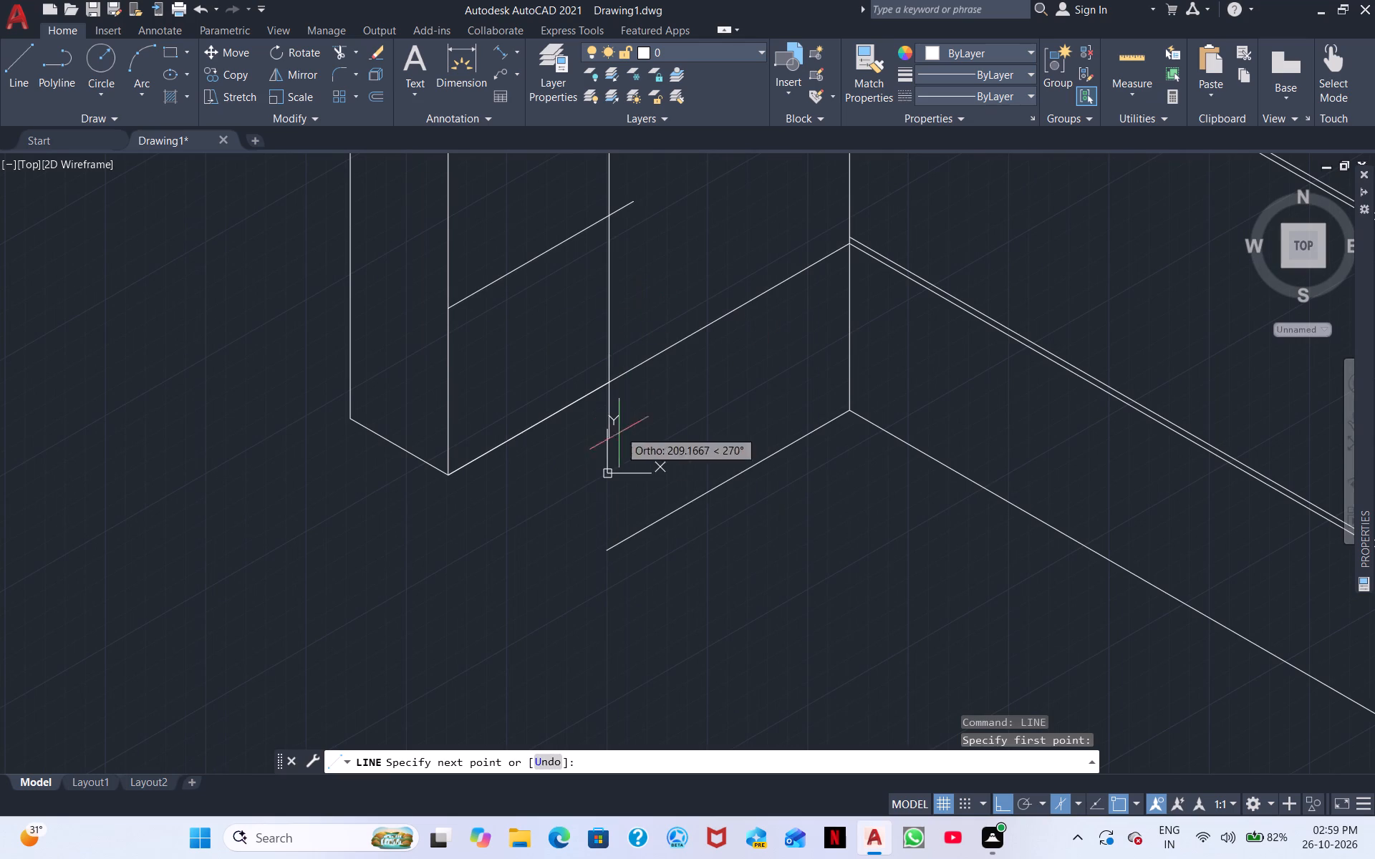
{"action": "left_click", "coordinate": [607, 550]}
{"action": "key", "text": "Escape"}
Trim the part of the wing panel's middle 30° line that overhangs the new vertical edge.
{"action": "scroll", "coordinate": [629, 508], "scroll_direction": "down", "scroll_amount": 1}
{"action": "middle_click_drag", "start_coordinate": [686, 447], "coordinate": [566, 525]}
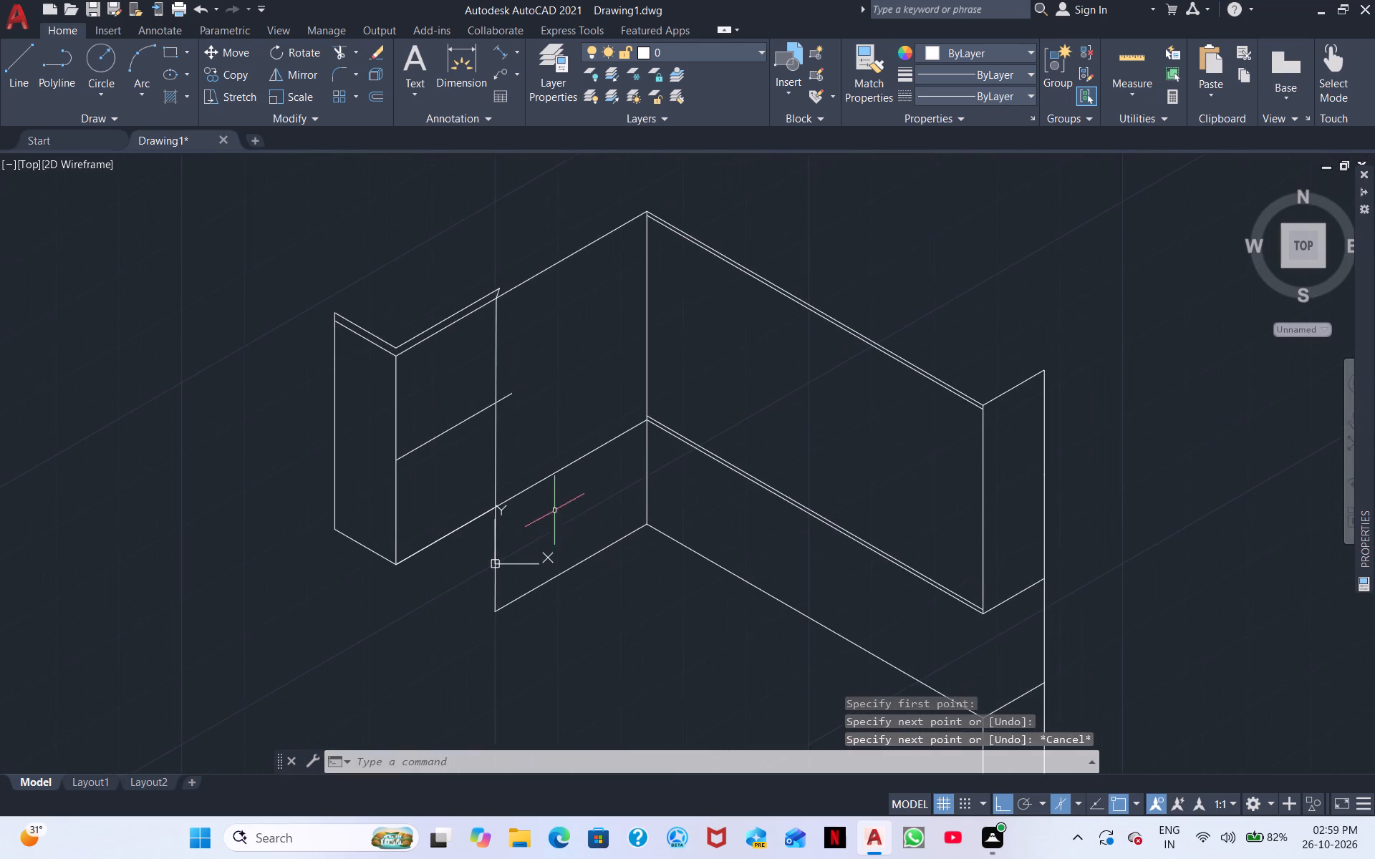
{"action": "scroll", "coordinate": [545, 497], "scroll_direction": "up", "scroll_amount": 2}
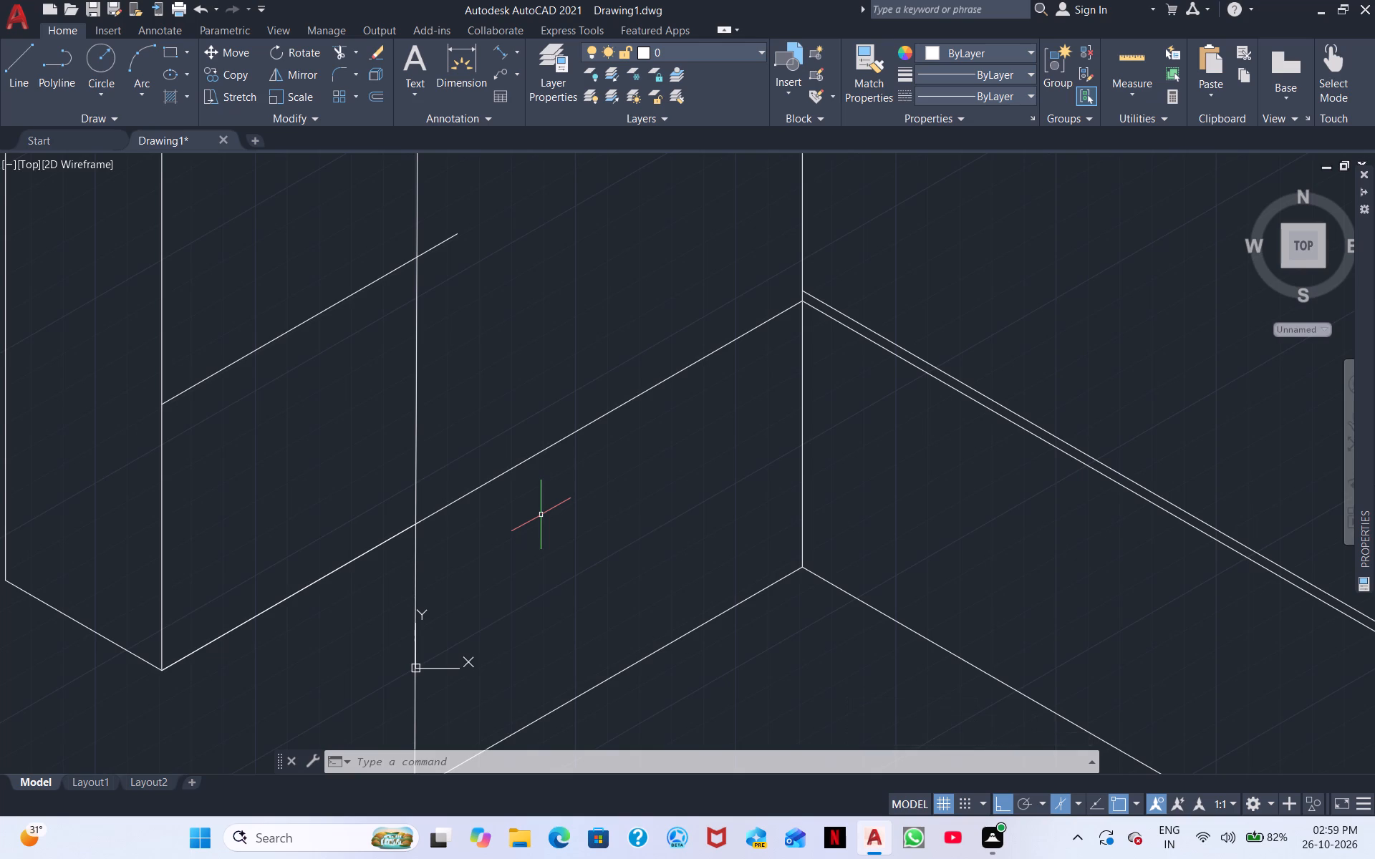
{"action": "scroll", "coordinate": [600, 267], "scroll_direction": "down", "scroll_amount": 2}
{"action": "scroll", "coordinate": [578, 305], "scroll_direction": "up", "scroll_amount": 2}
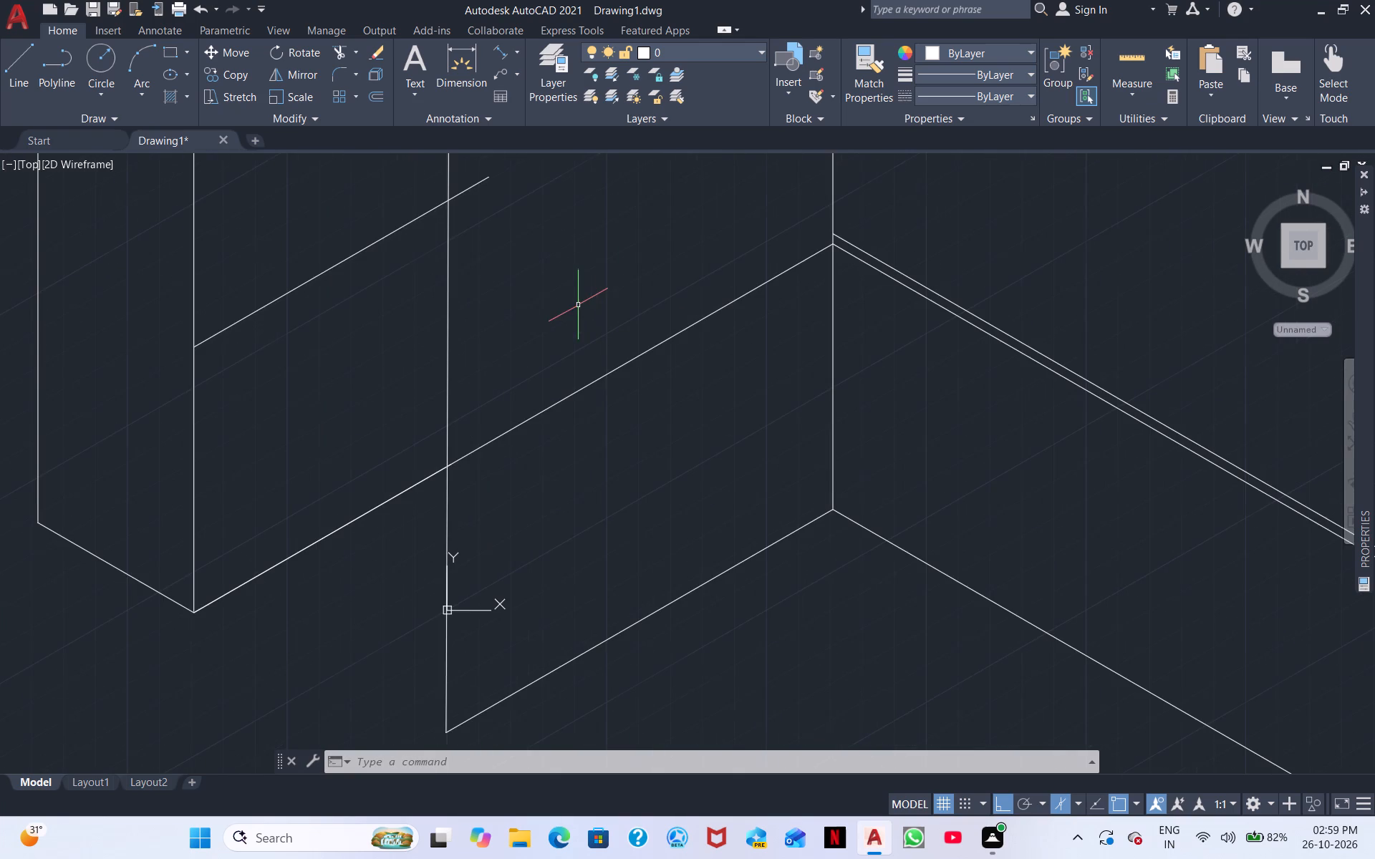
{"action": "left_click", "coordinate": [332, 52]}
{"action": "left_click", "coordinate": [471, 185]}
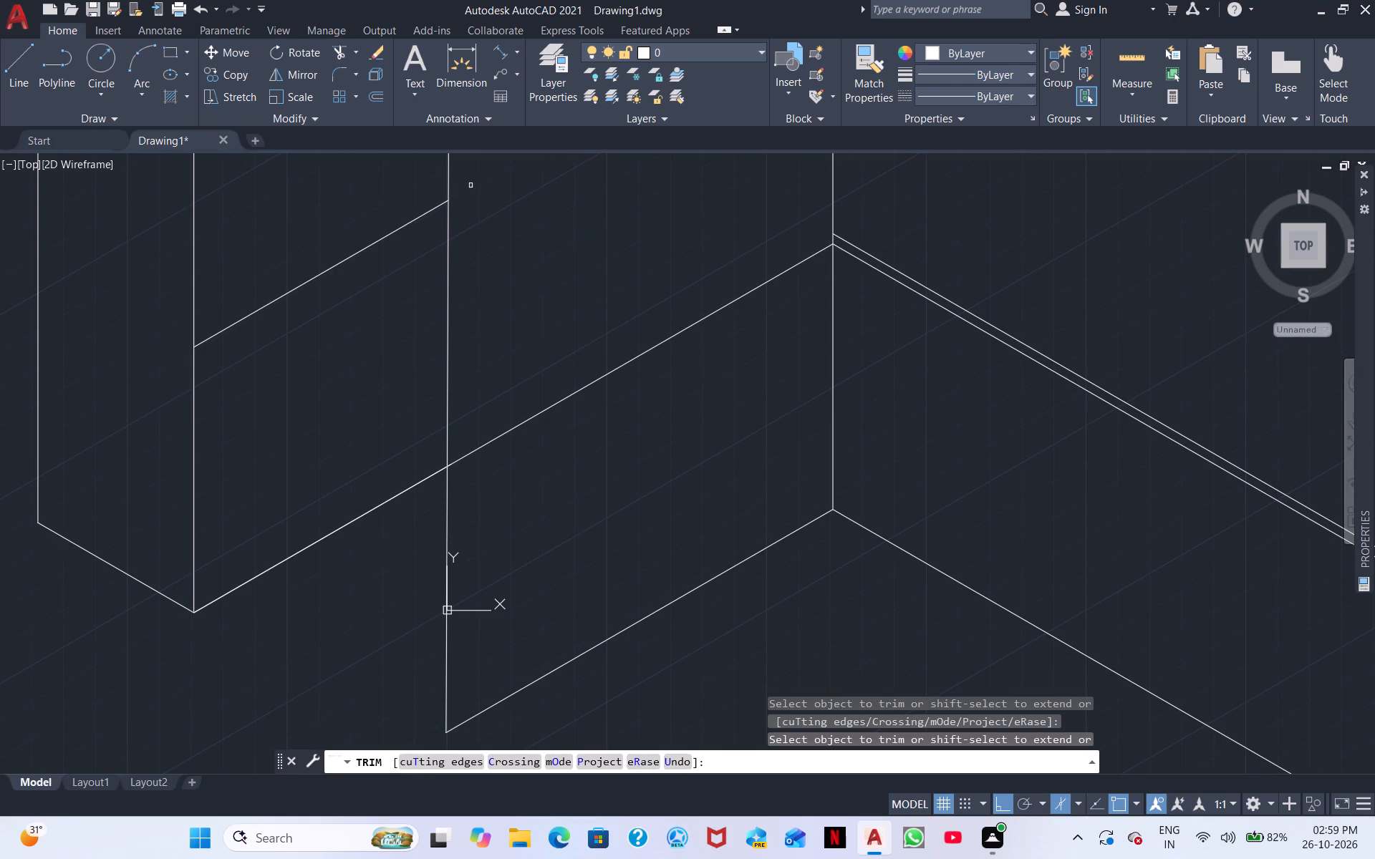
{"action": "scroll", "coordinate": [564, 217], "scroll_direction": "down", "scroll_amount": 2}
{"action": "middle_click_drag", "start_coordinate": [574, 225], "coordinate": [533, 157]}
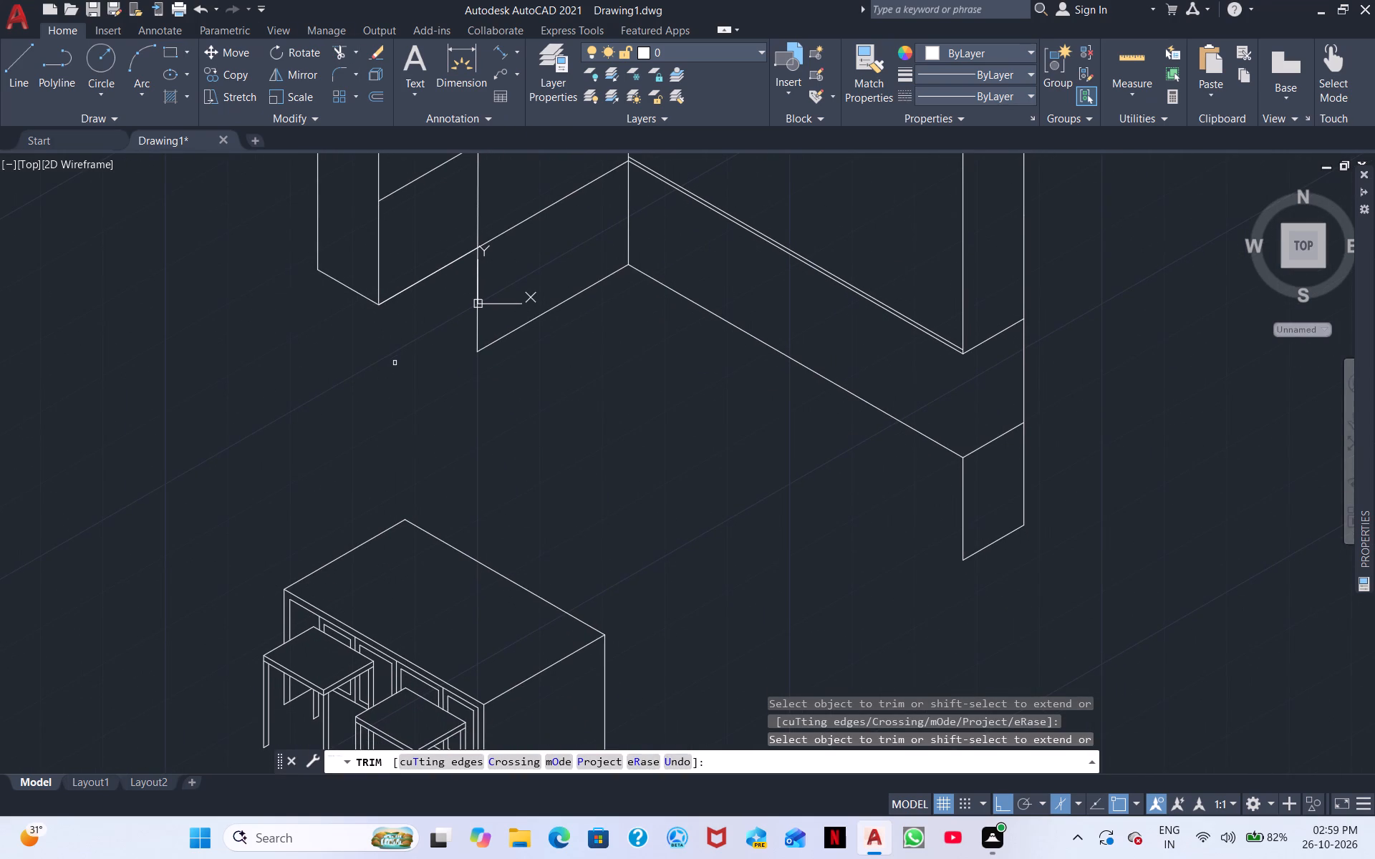
{"action": "right_click", "coordinate": [394, 377]}
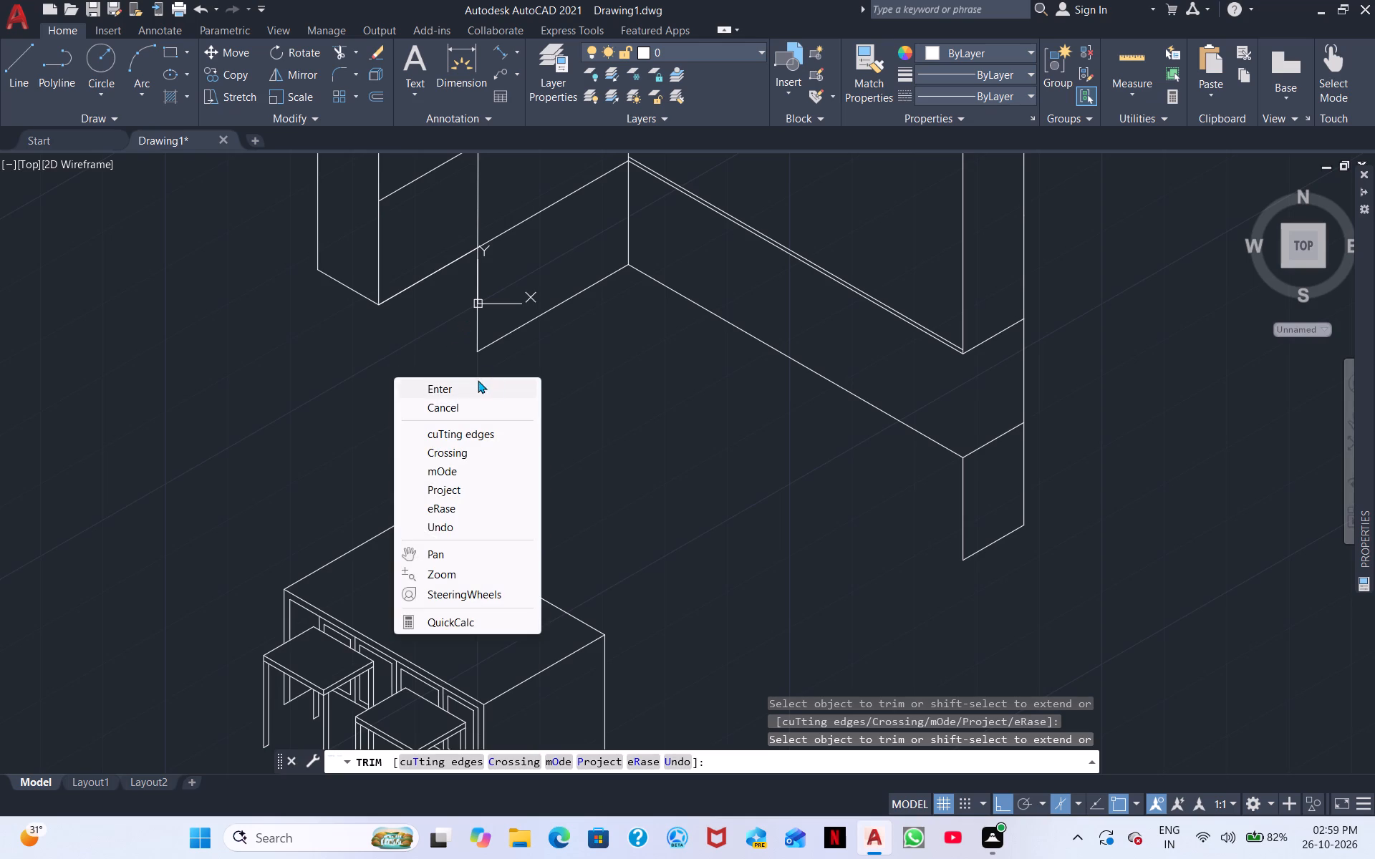
{"action": "left_click", "coordinate": [476, 380]}
Draw a vertical line straight down from the wing's near bottom corner, ending just below the level of the extended base line.
{"action": "right_click", "coordinate": [410, 340]}
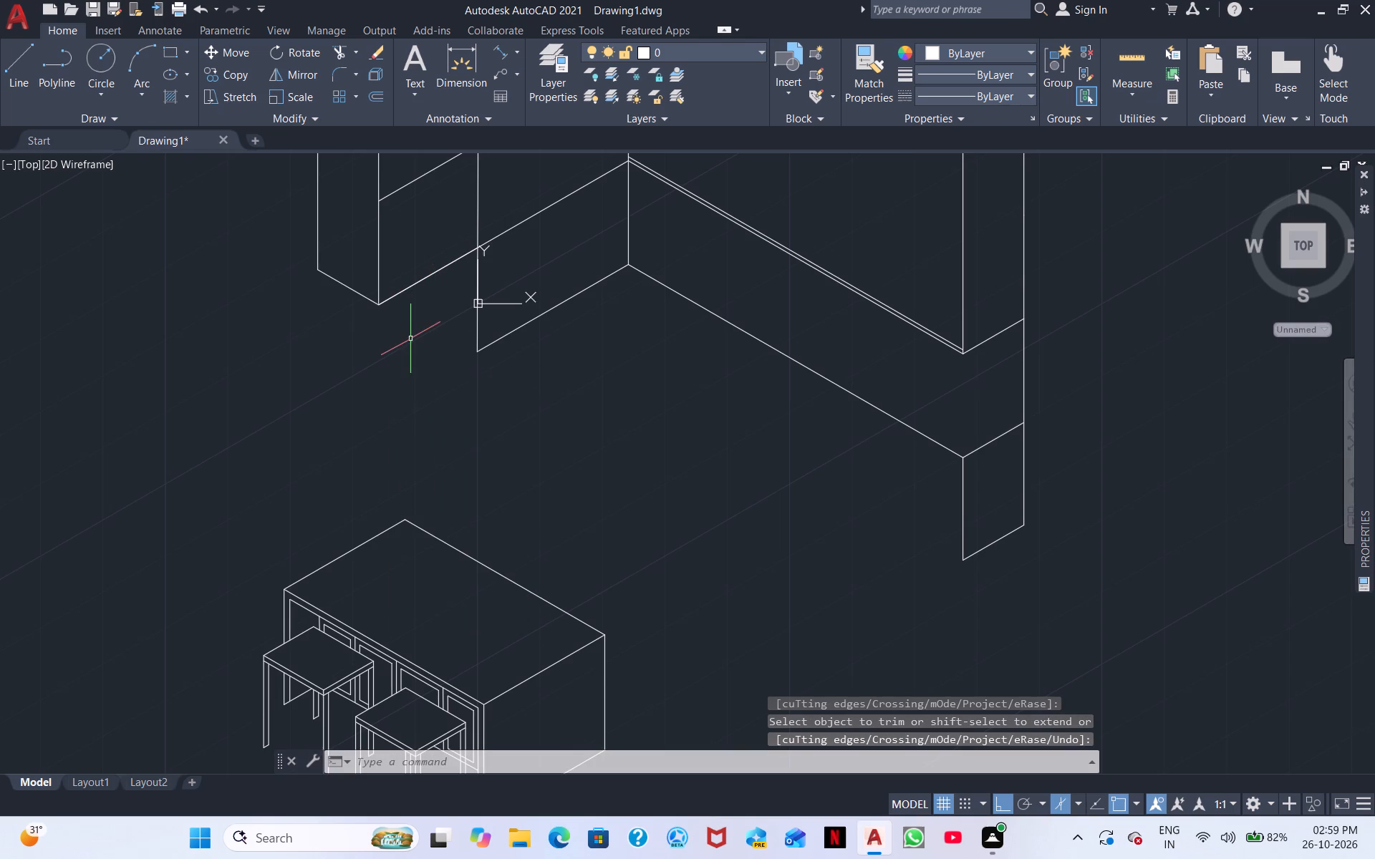
{"action": "left_click", "coordinate": [513, 373]}
{"action": "left_click", "coordinate": [690, 389]}
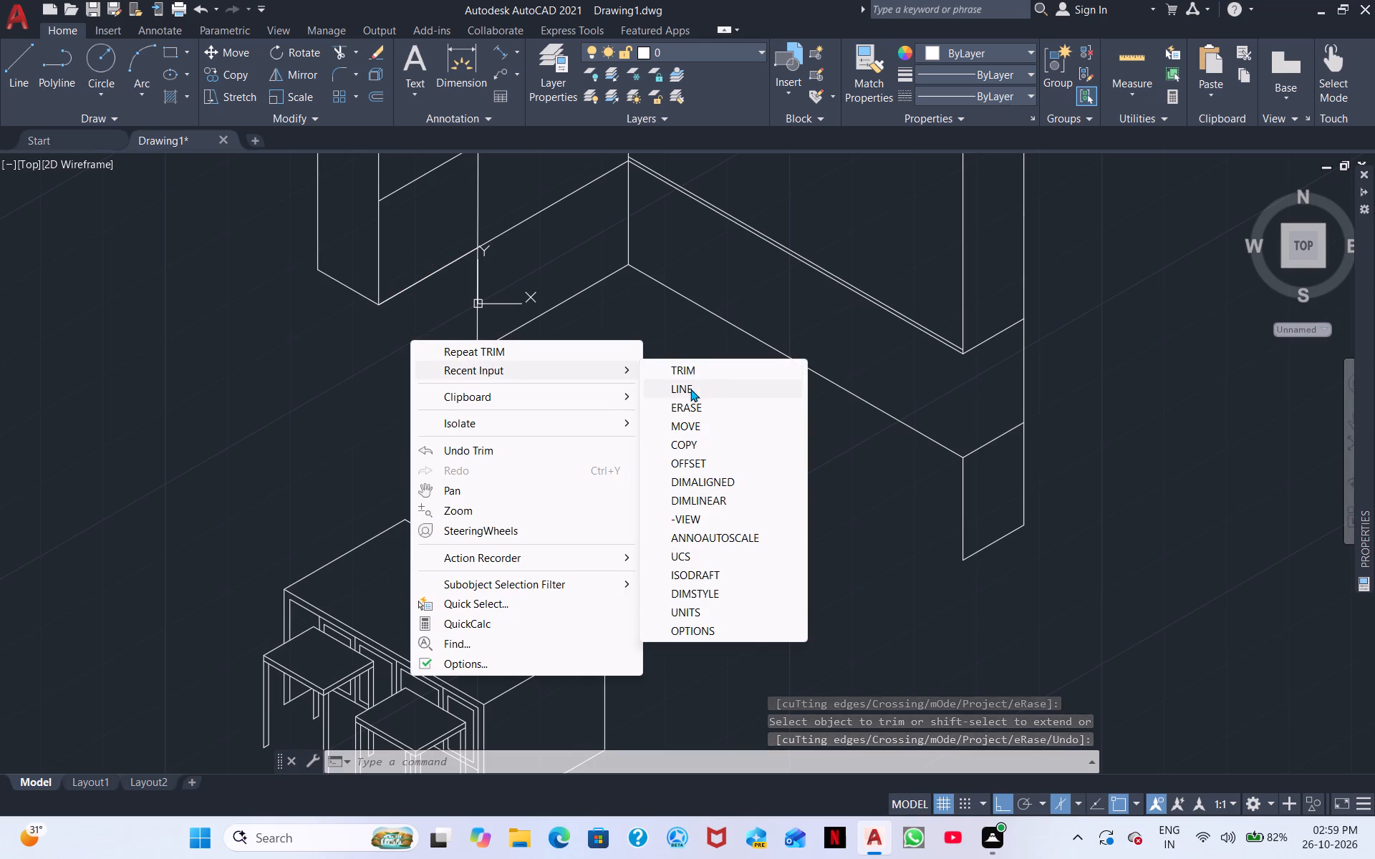
{"action": "scroll", "coordinate": [395, 278], "scroll_direction": "up", "scroll_amount": 3}
{"action": "scroll", "coordinate": [395, 281], "scroll_direction": "down", "scroll_amount": 3}
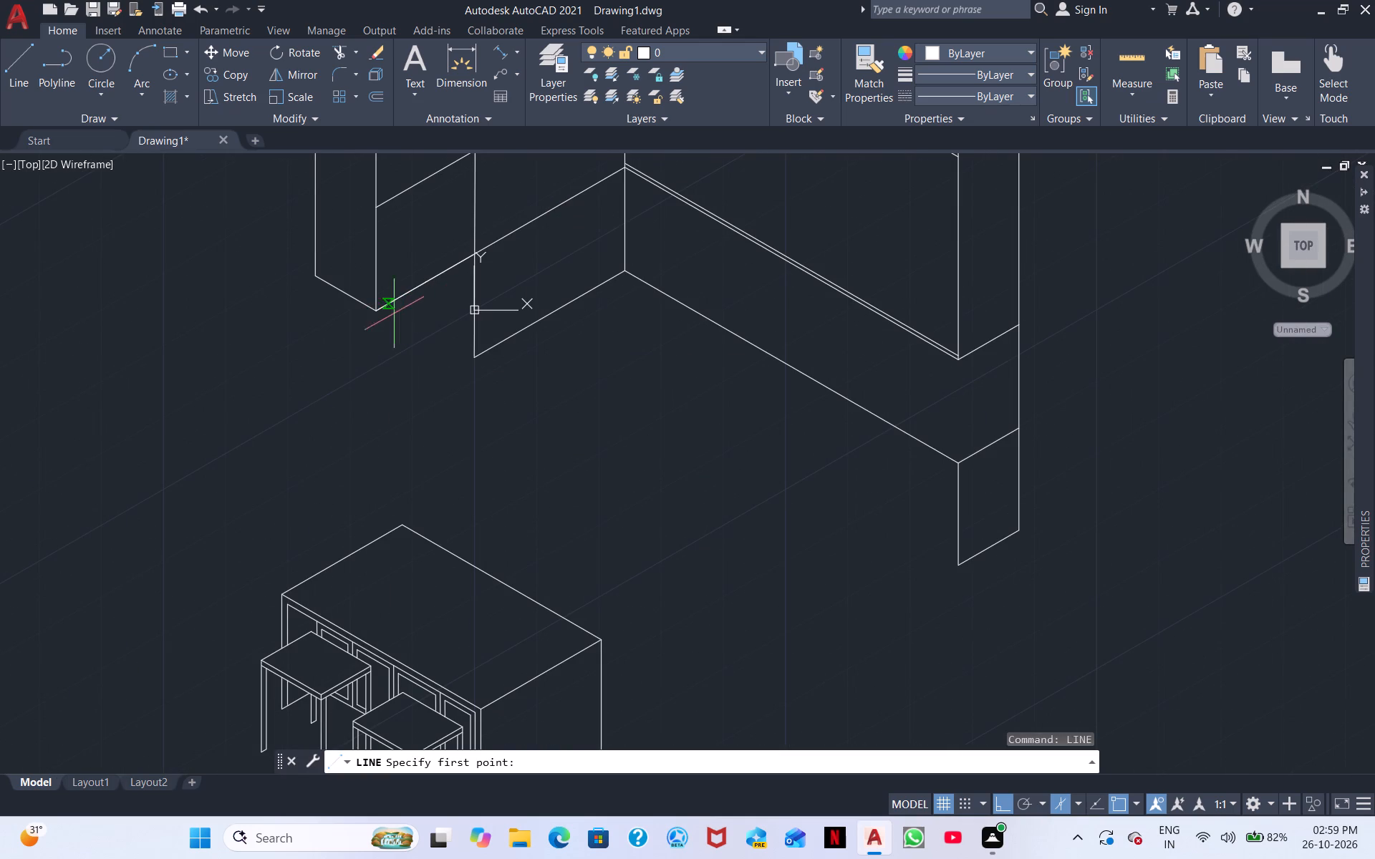
{"action": "left_click", "coordinate": [375, 313]}
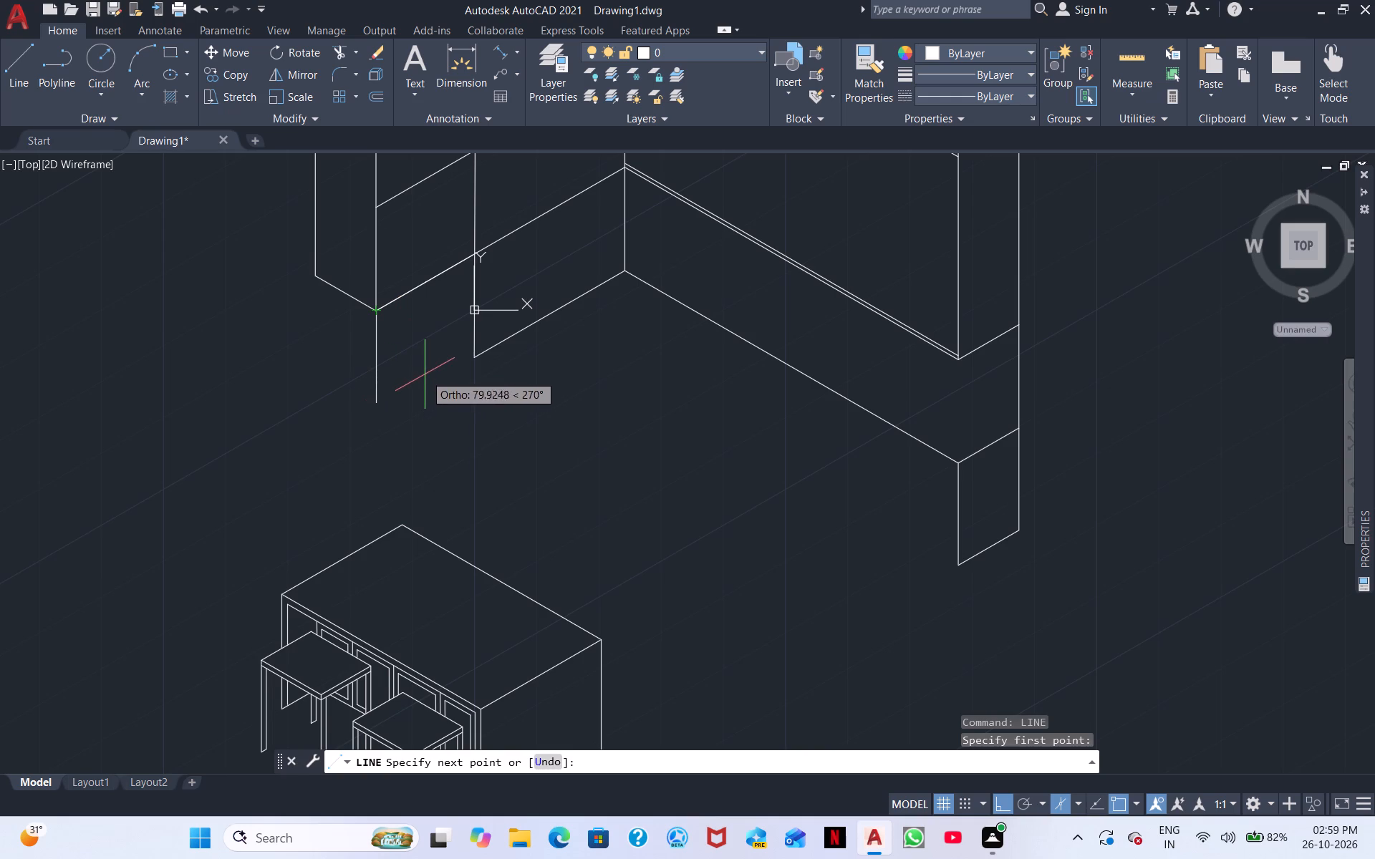
{"action": "left_click", "coordinate": [385, 415]}
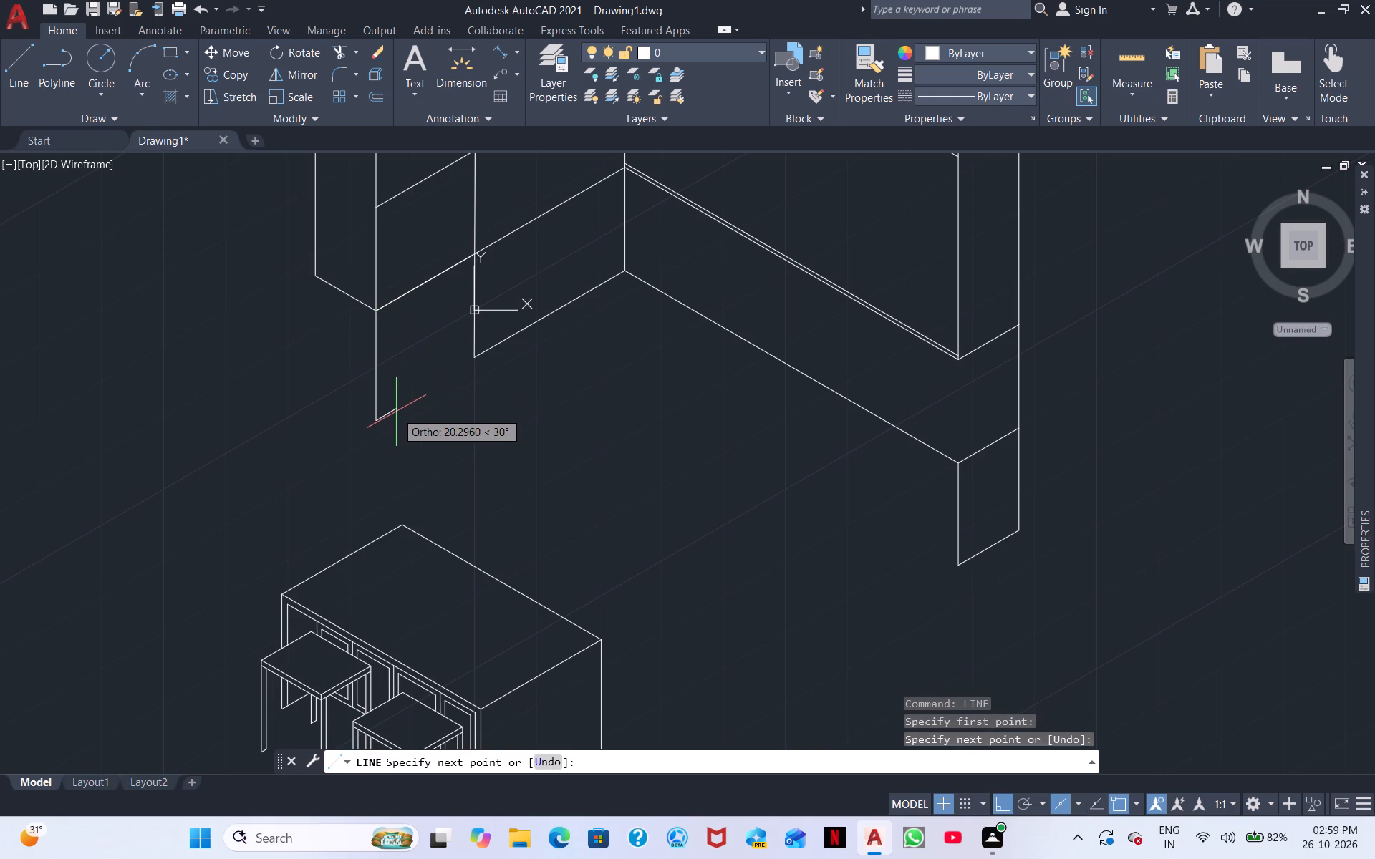
{"action": "key", "text": "Escape"}
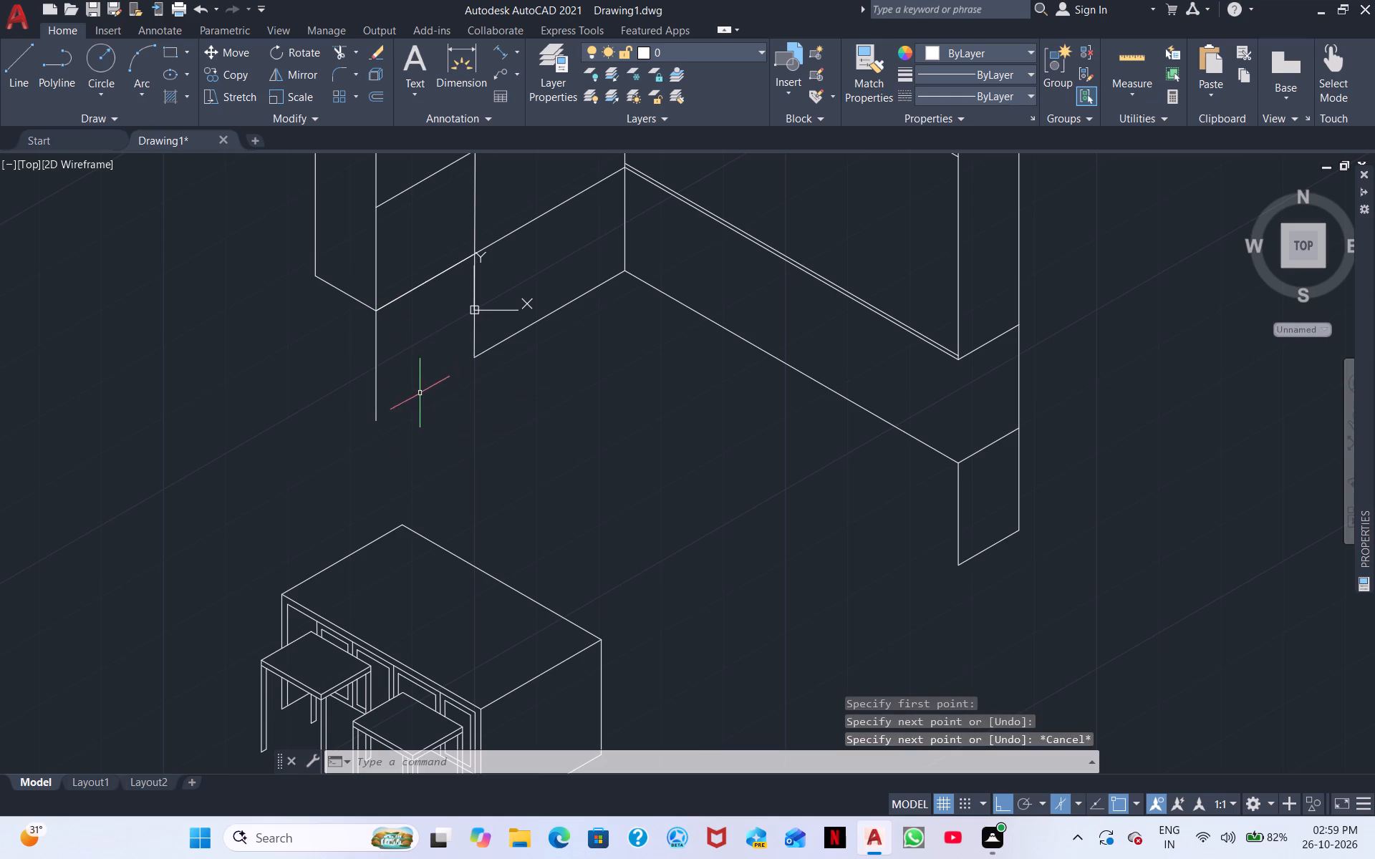
Draw a 210° line about 104 units long from the bottom of the wing's far vertical edge past the new near vertical.
{"action": "right_click", "coordinate": [552, 382]}
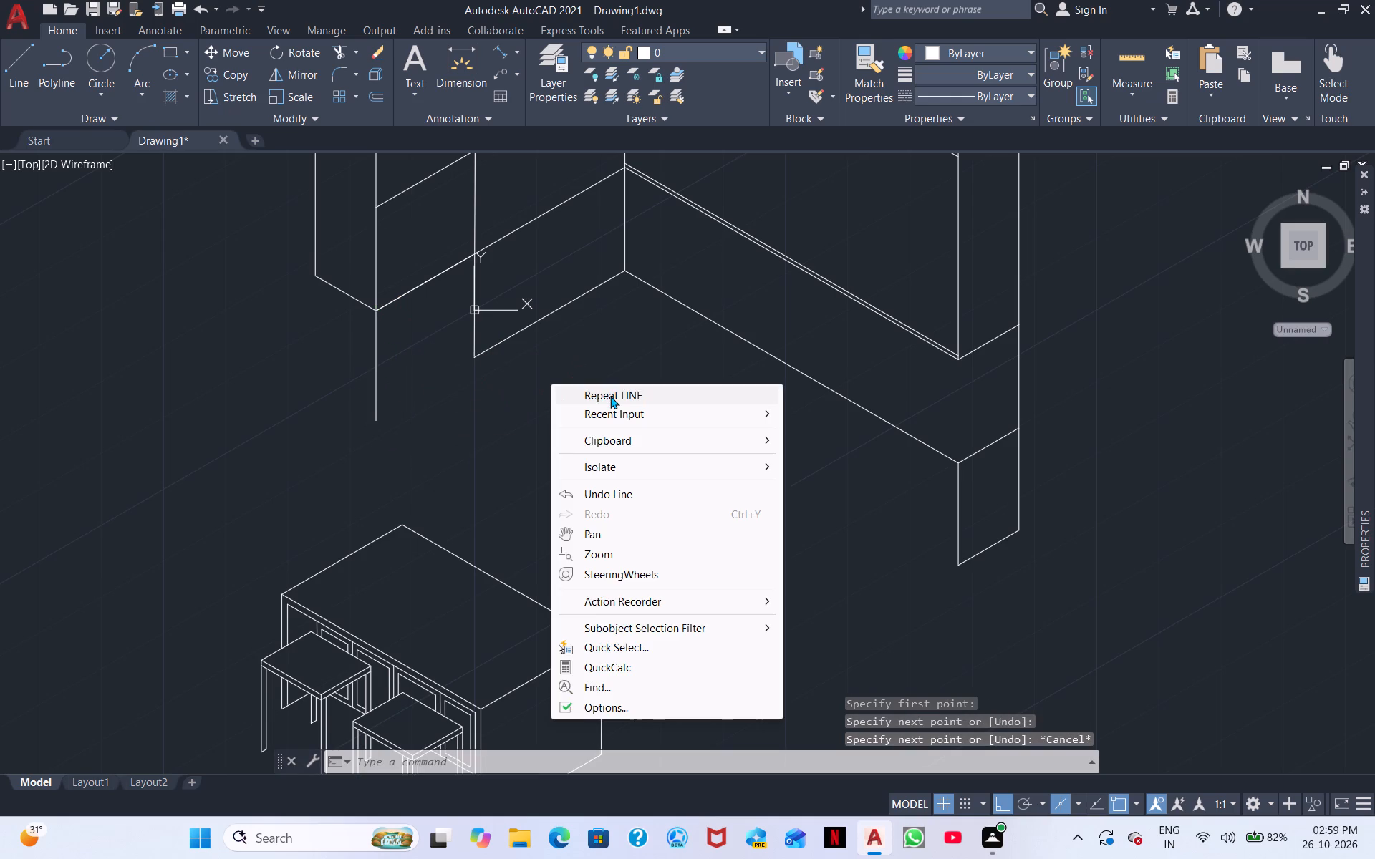
{"action": "left_click", "coordinate": [610, 396]}
{"action": "left_click", "coordinate": [471, 359]}
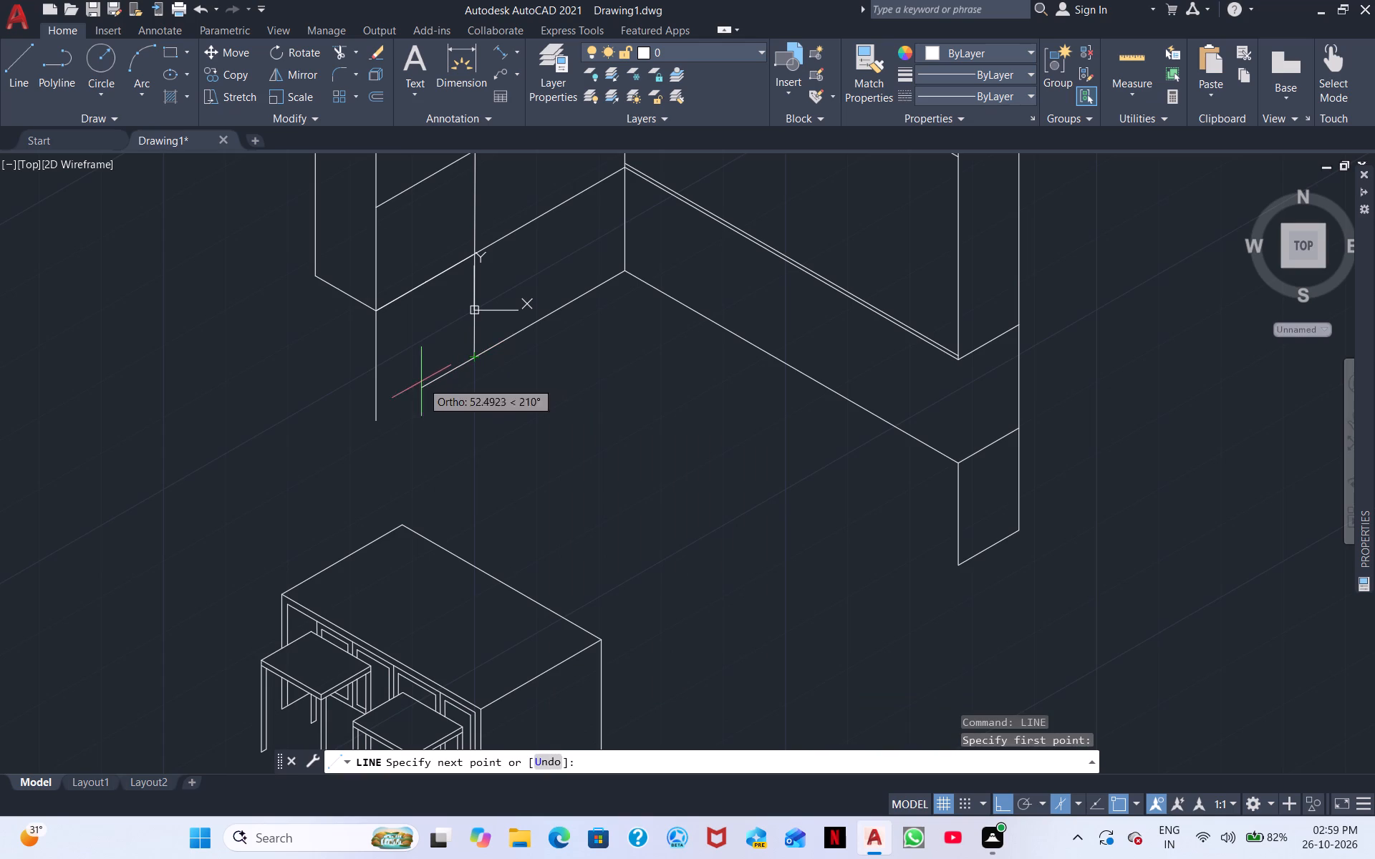
{"action": "scroll", "coordinate": [384, 412], "scroll_direction": "up", "scroll_amount": 4}
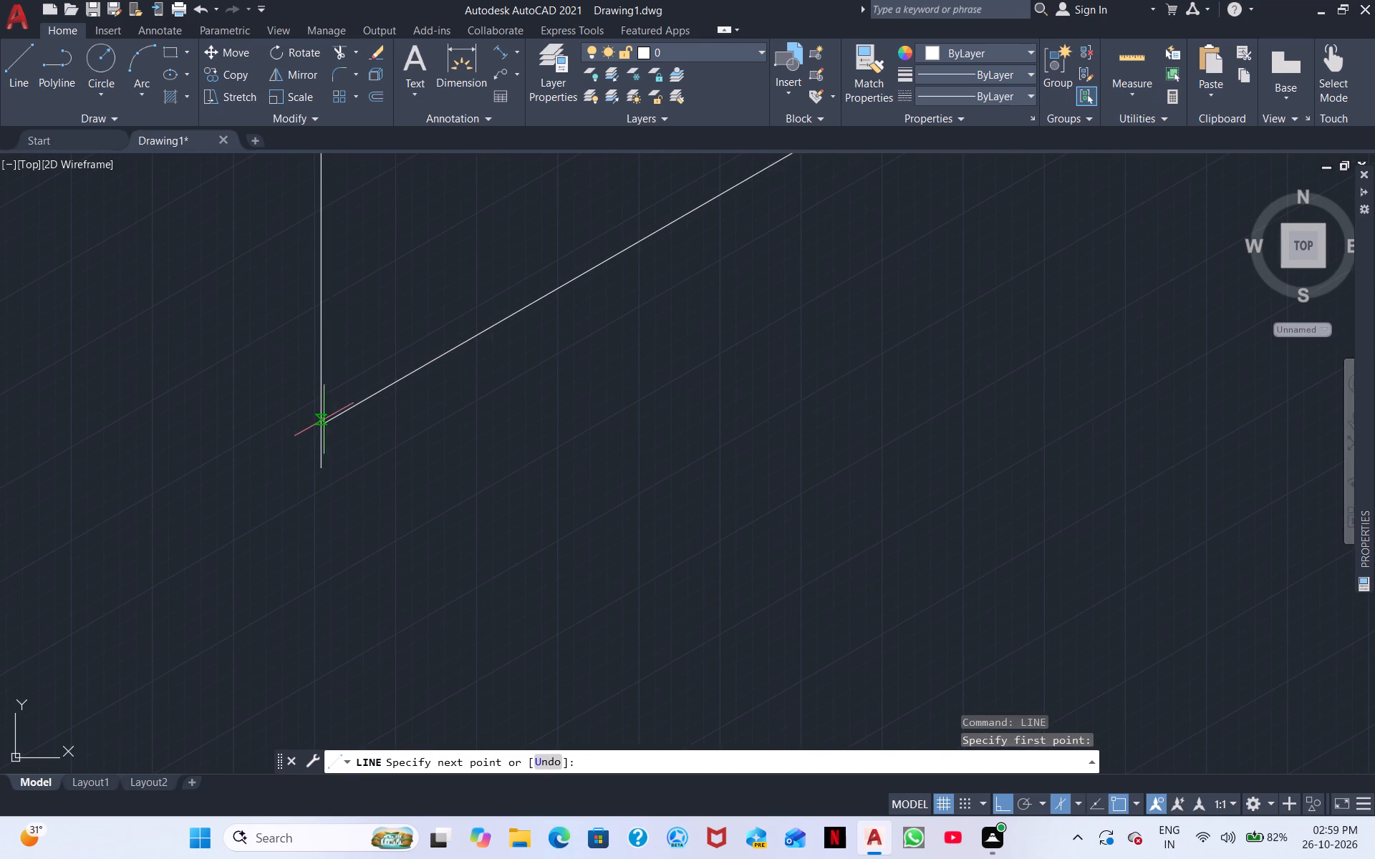
{"action": "left_click", "coordinate": [284, 440]}
{"action": "key", "text": "Escape"}
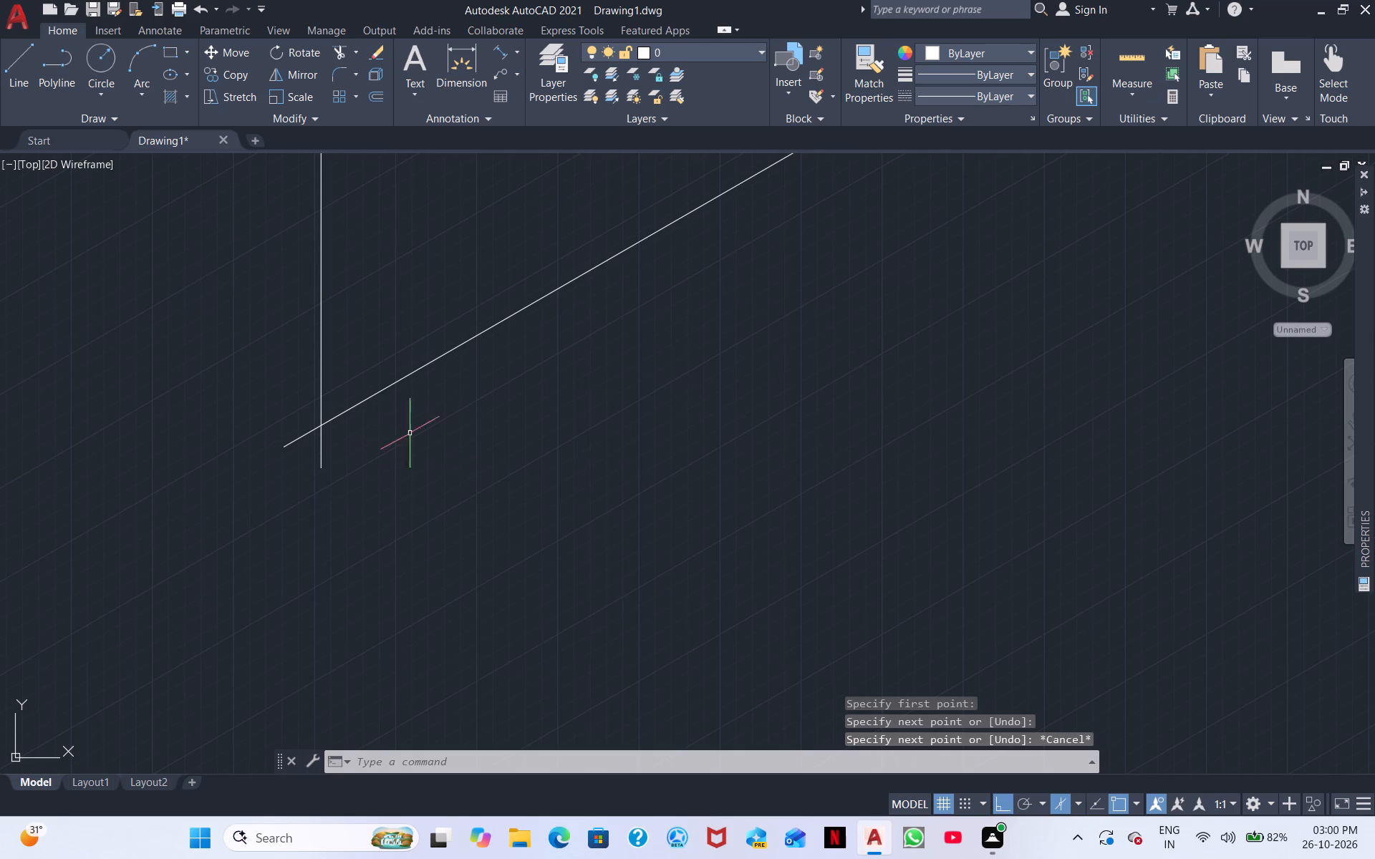
Trim the overhanging ends of the base line and the near vertical where they cross at the wing's bottom corner.
{"action": "right_click", "coordinate": [428, 427]}
{"action": "left_click", "coordinate": [511, 462]}
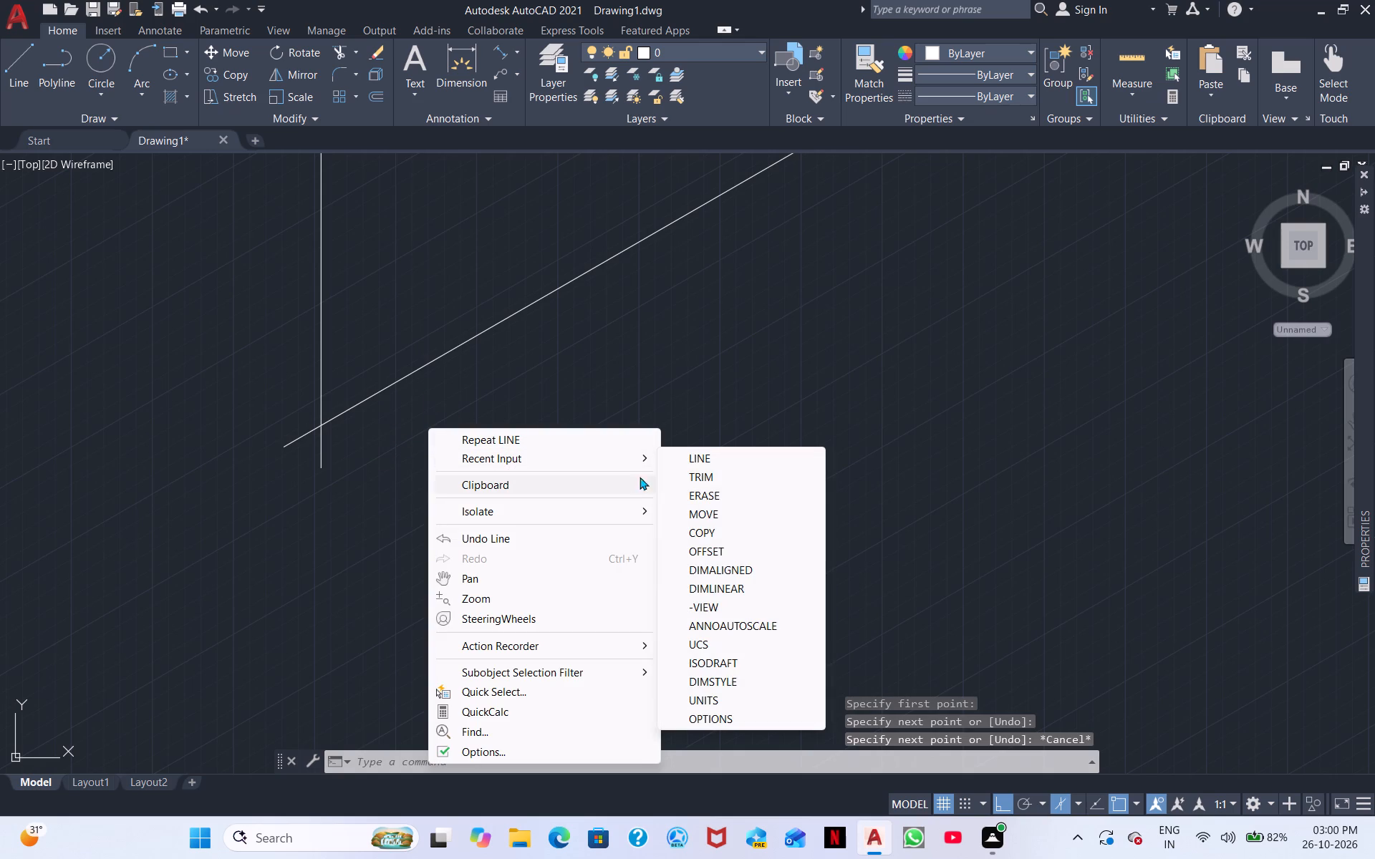
{"action": "left_click", "coordinate": [714, 479]}
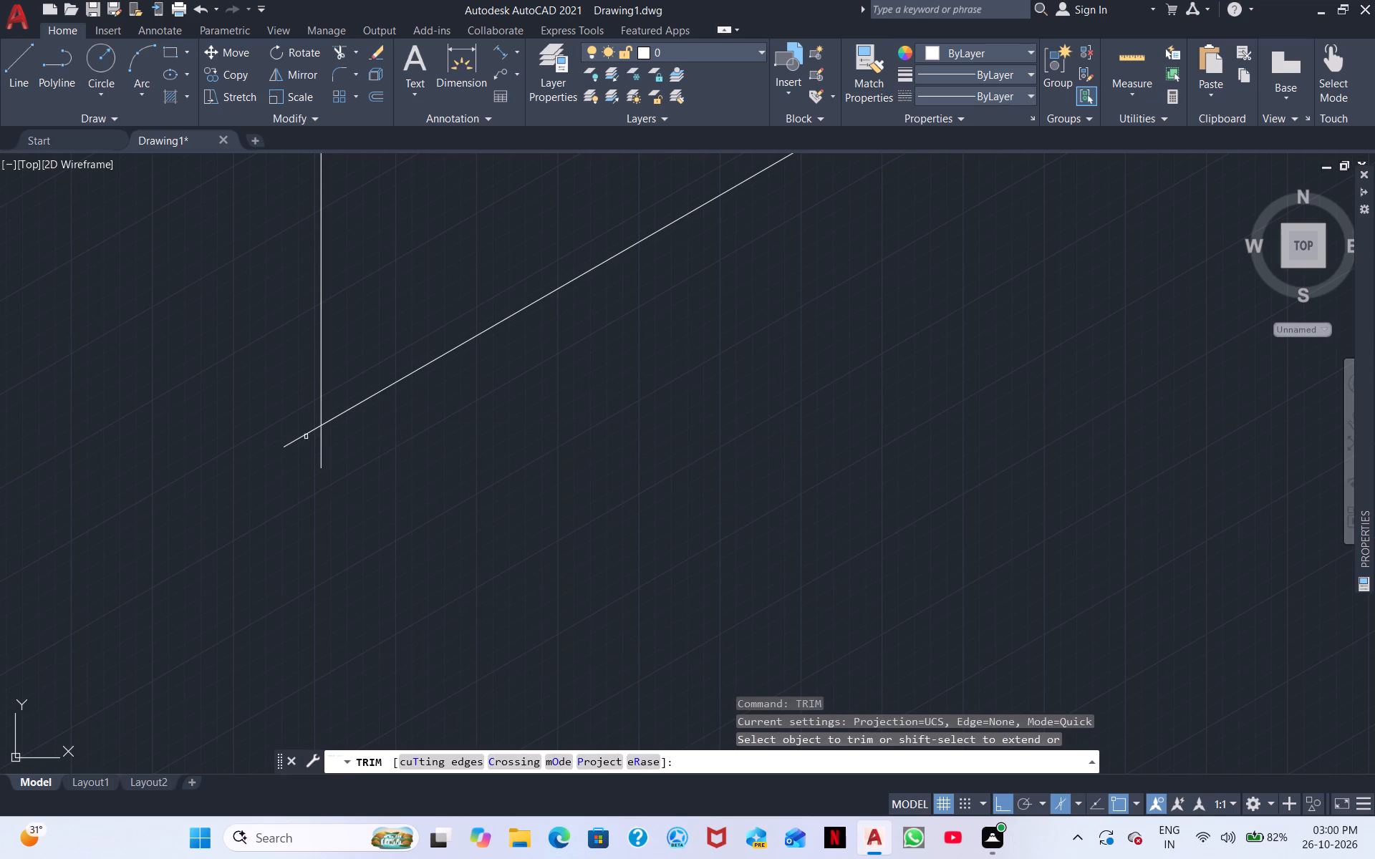
{"action": "left_click_drag", "start_coordinate": [301, 438], "coordinate": [332, 450]}
{"action": "left_click_drag", "start_coordinate": [338, 442], "coordinate": [279, 447]}
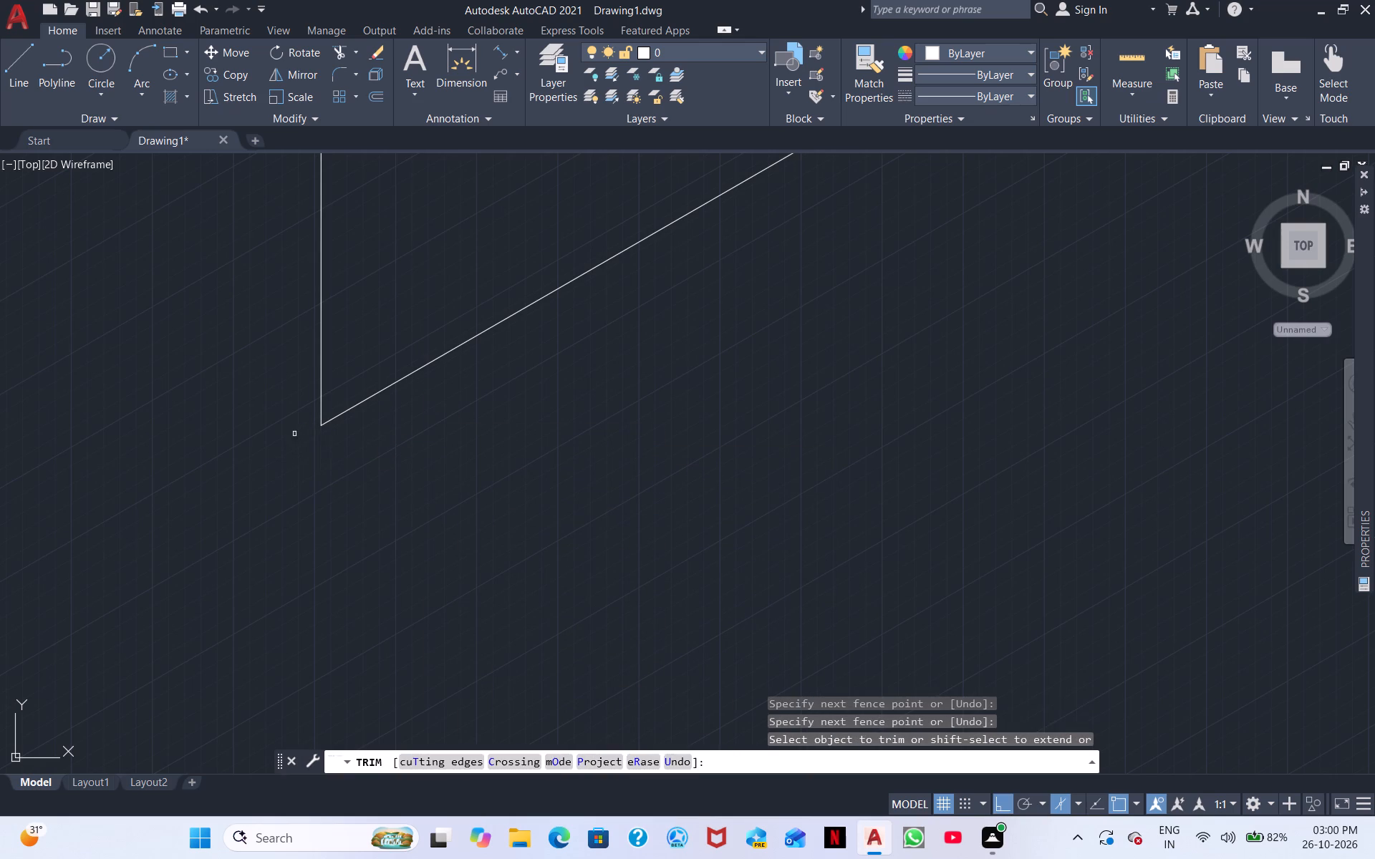
{"action": "scroll", "coordinate": [423, 450], "scroll_direction": "down", "scroll_amount": 2}
{"action": "scroll", "coordinate": [559, 485], "scroll_direction": "down", "scroll_amount": 2}
{"action": "middle_click_drag", "start_coordinate": [676, 459], "coordinate": [498, 459]}
{"action": "scroll", "coordinate": [609, 472], "scroll_direction": "down", "scroll_amount": 1}
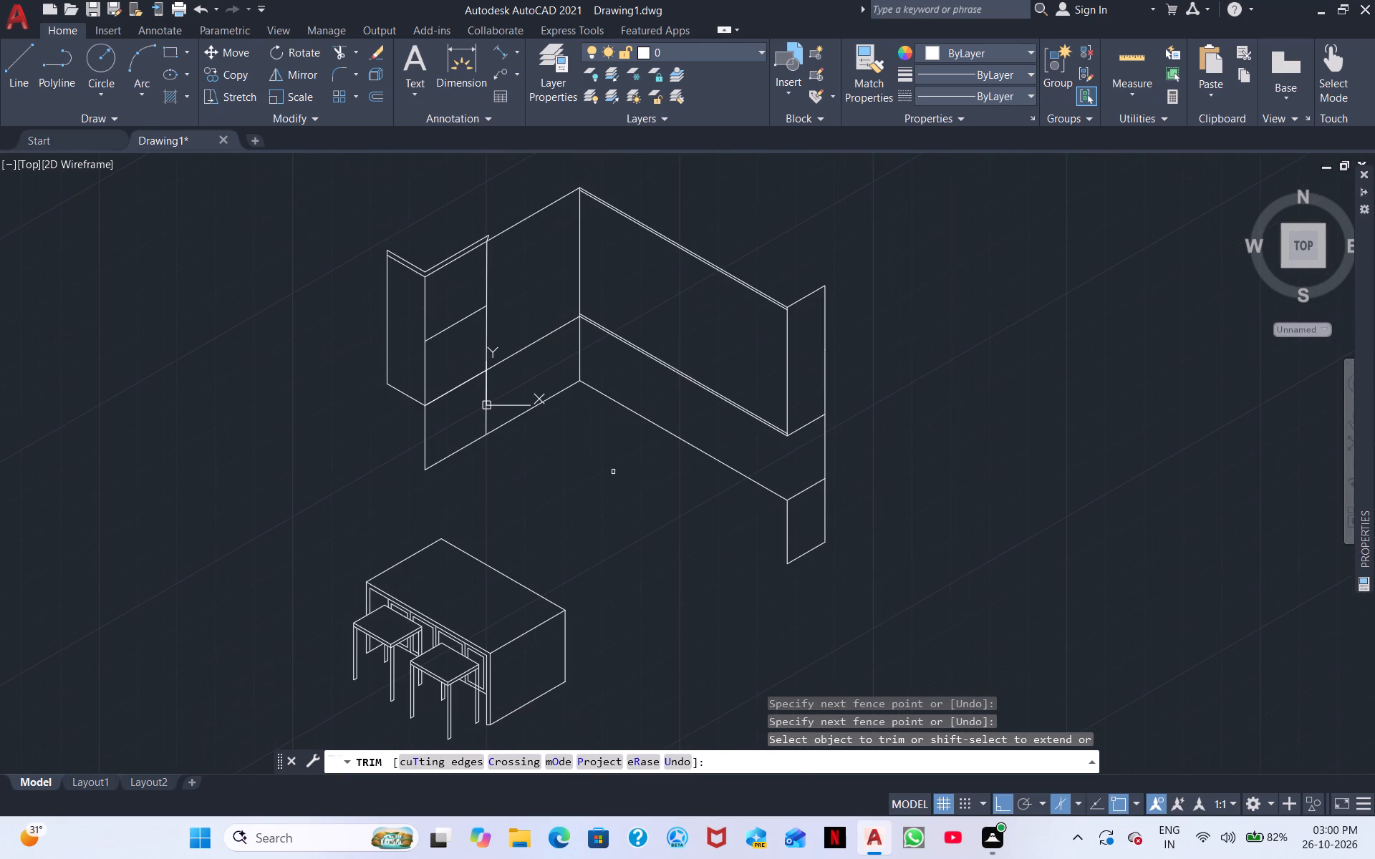
{"action": "right_click", "coordinate": [628, 490]}
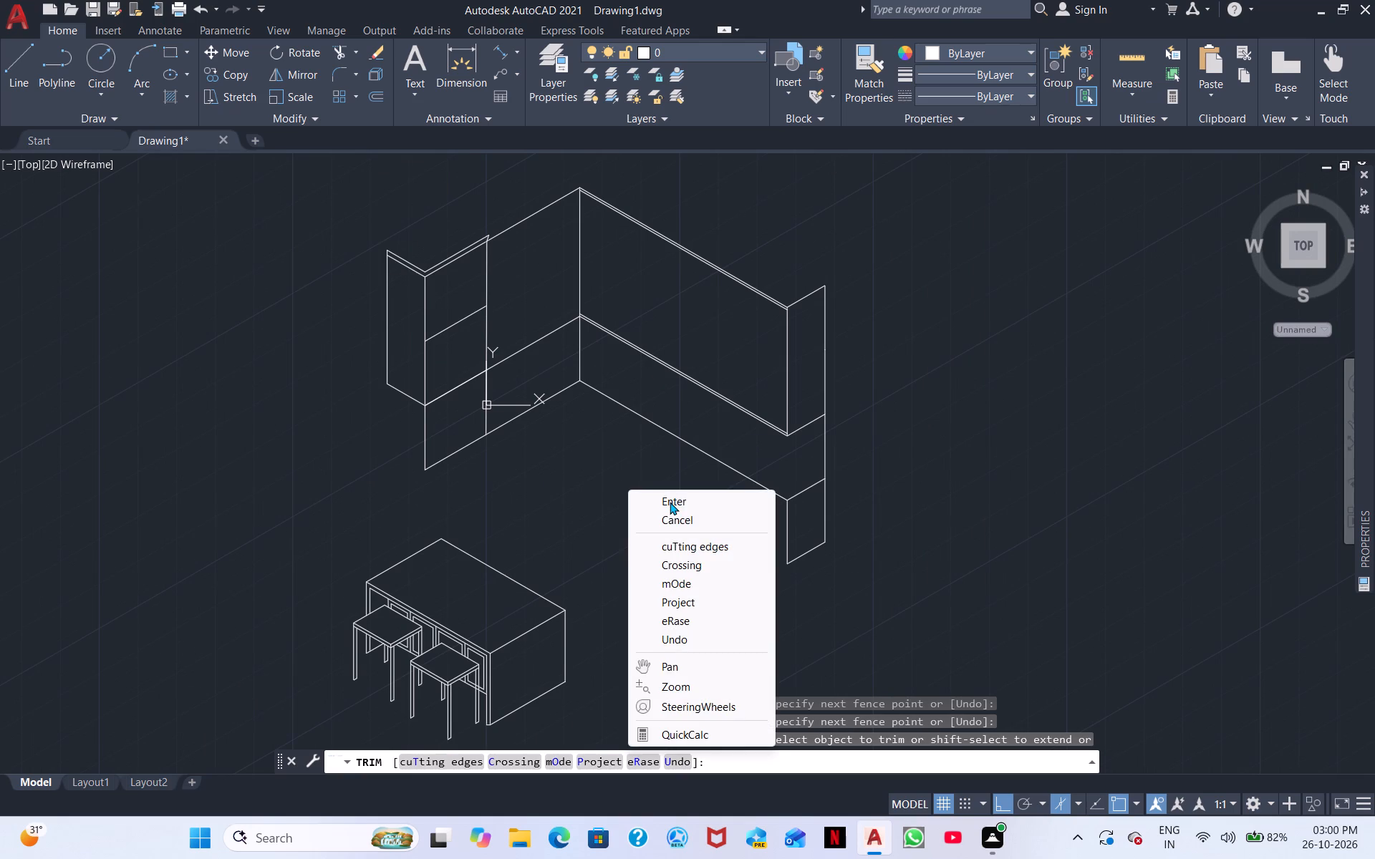
{"action": "left_click", "coordinate": [670, 502]}
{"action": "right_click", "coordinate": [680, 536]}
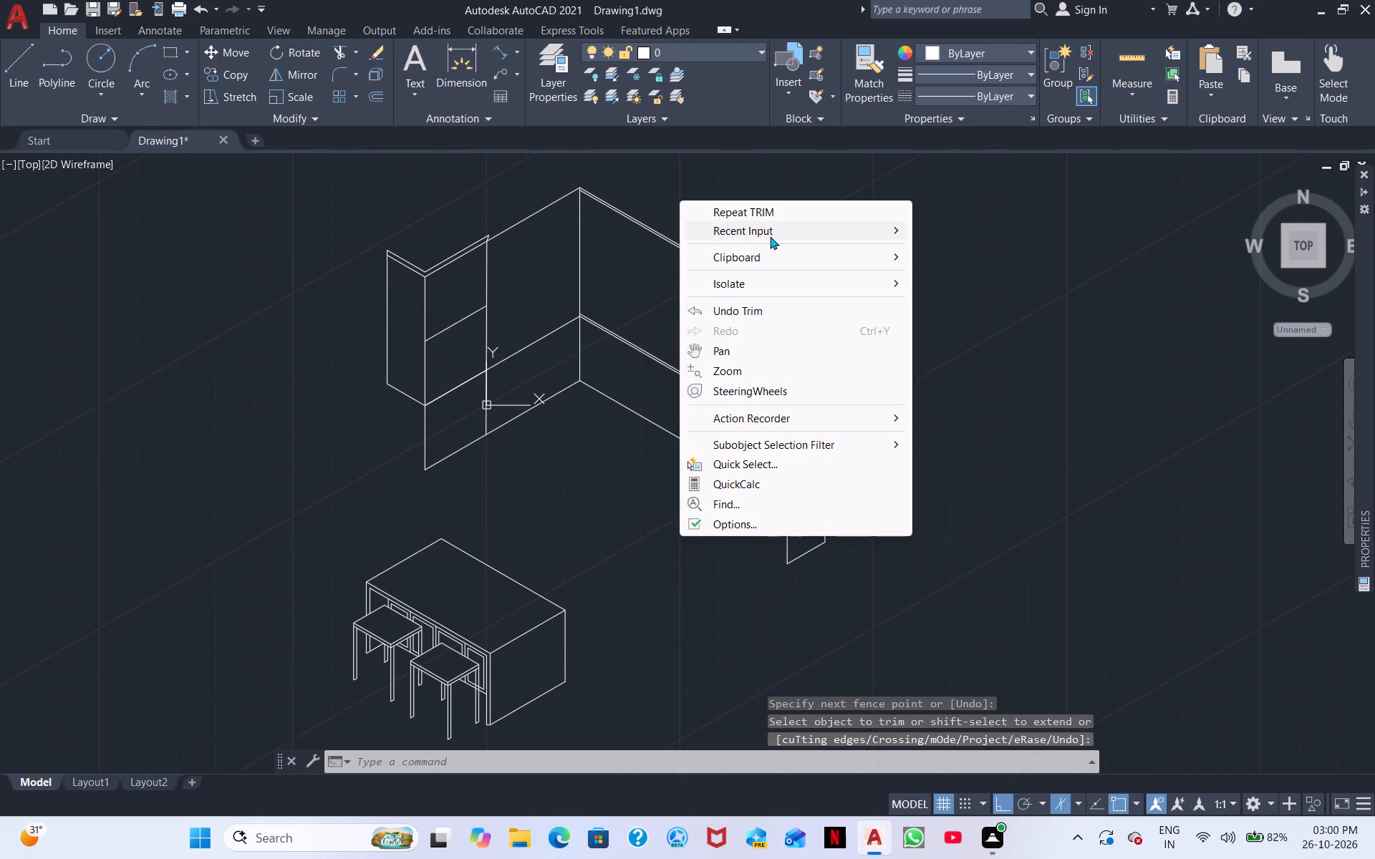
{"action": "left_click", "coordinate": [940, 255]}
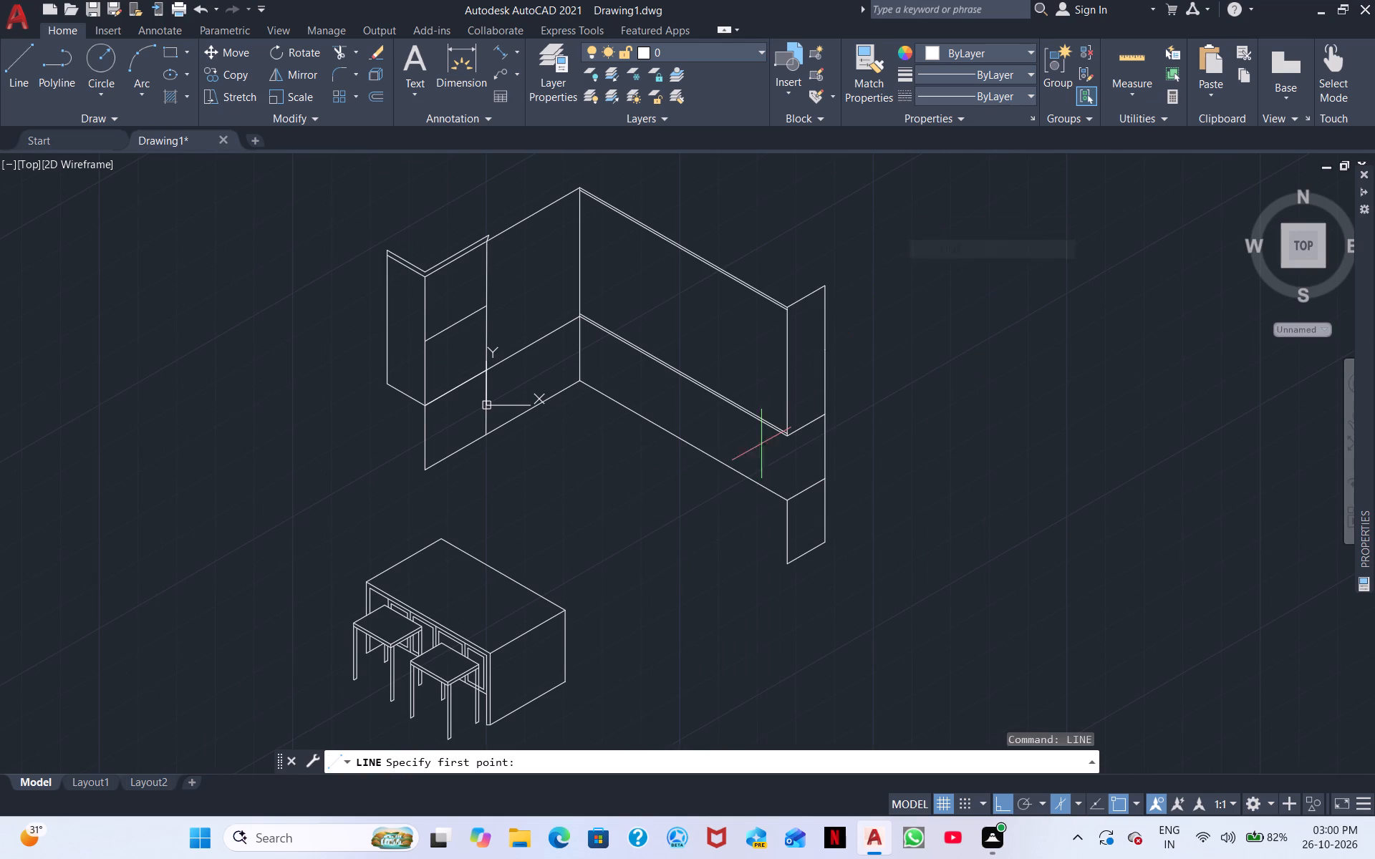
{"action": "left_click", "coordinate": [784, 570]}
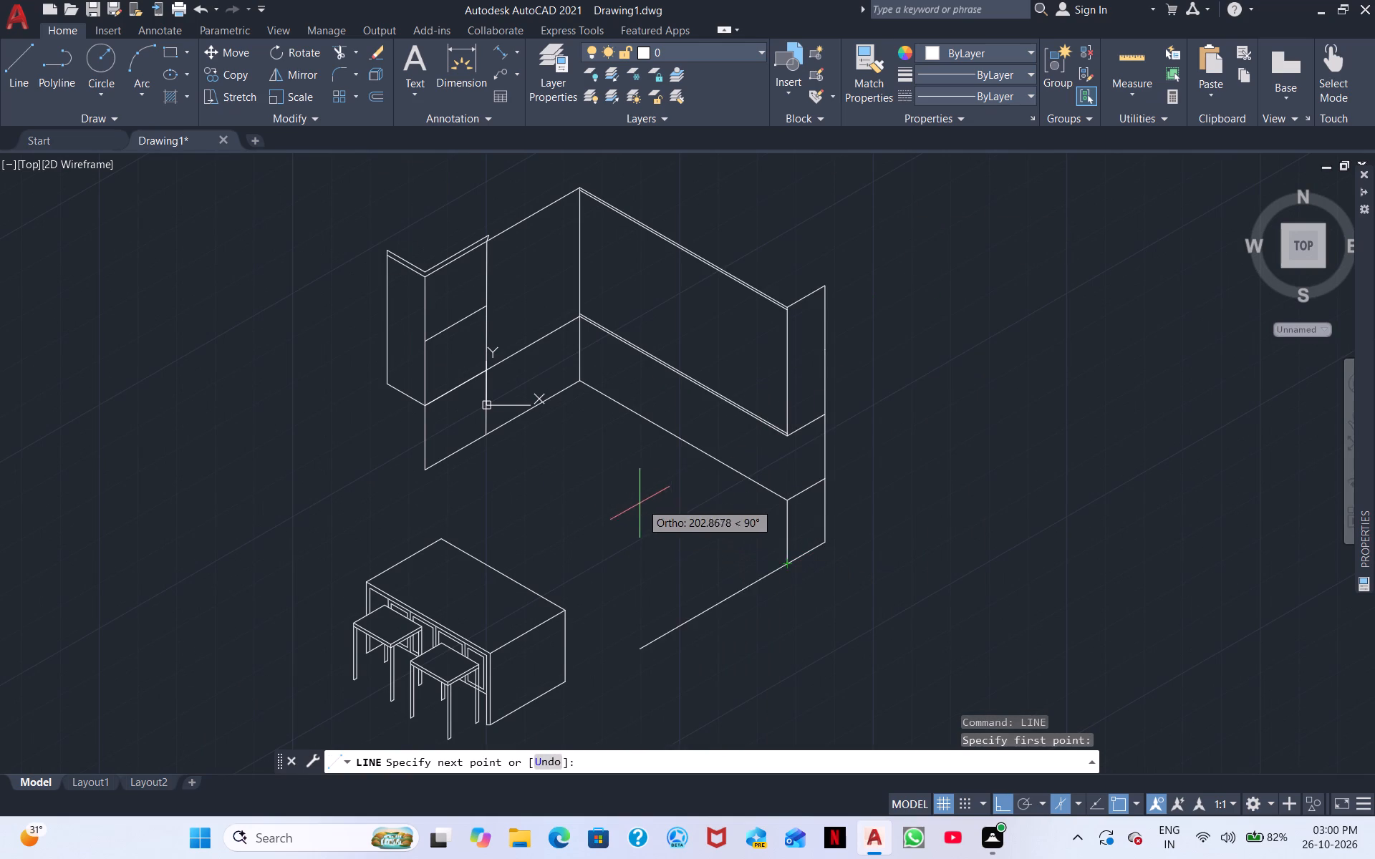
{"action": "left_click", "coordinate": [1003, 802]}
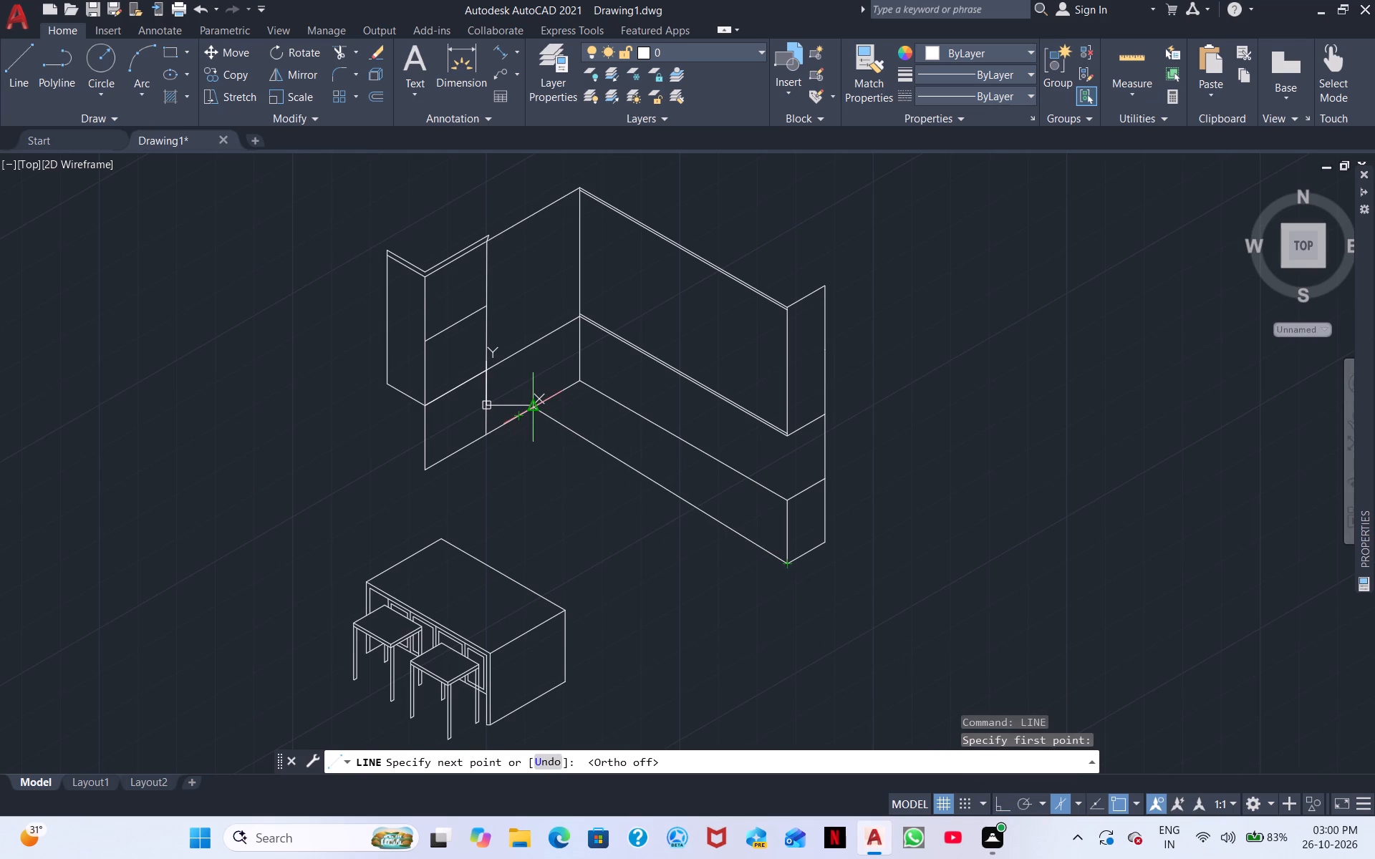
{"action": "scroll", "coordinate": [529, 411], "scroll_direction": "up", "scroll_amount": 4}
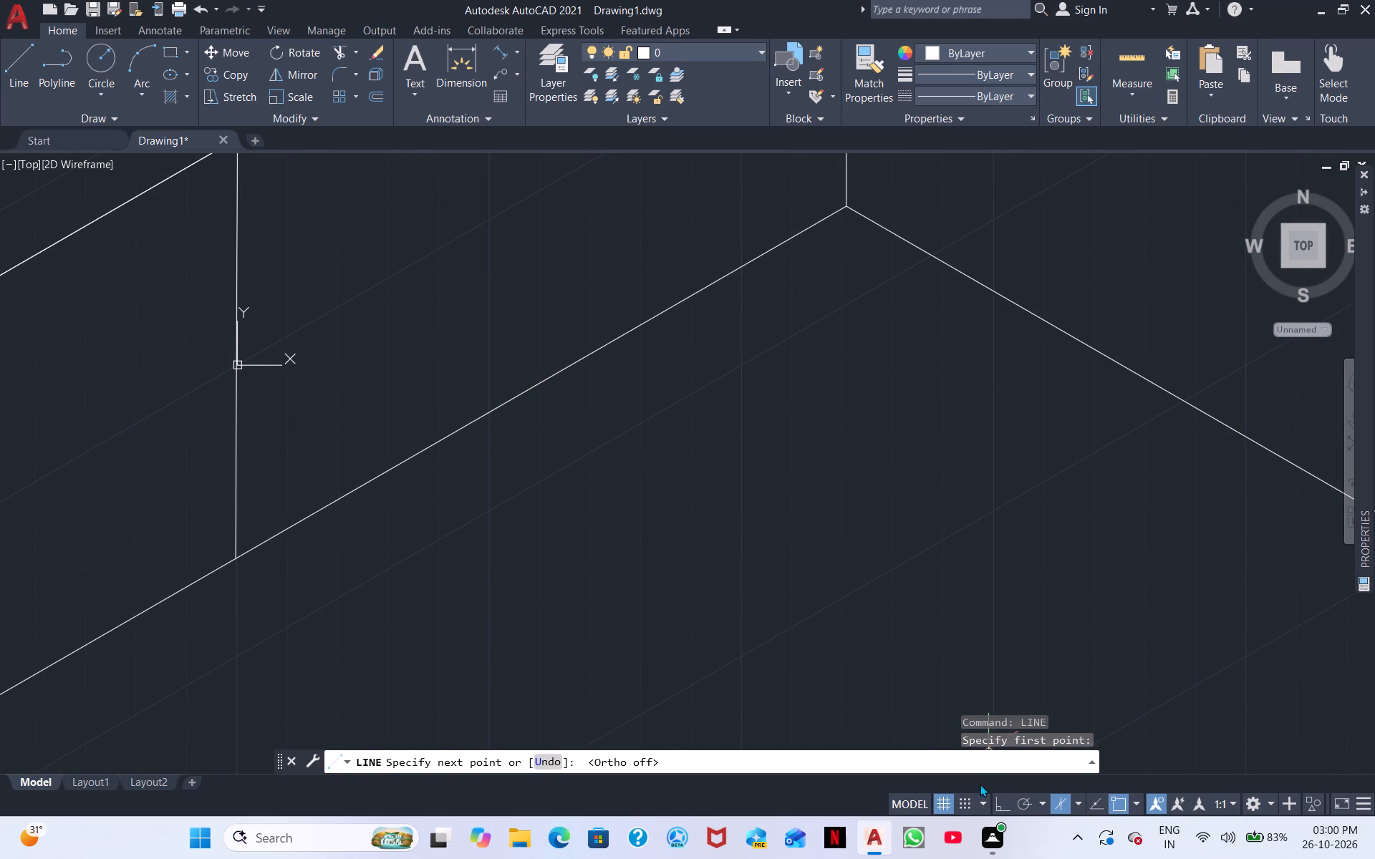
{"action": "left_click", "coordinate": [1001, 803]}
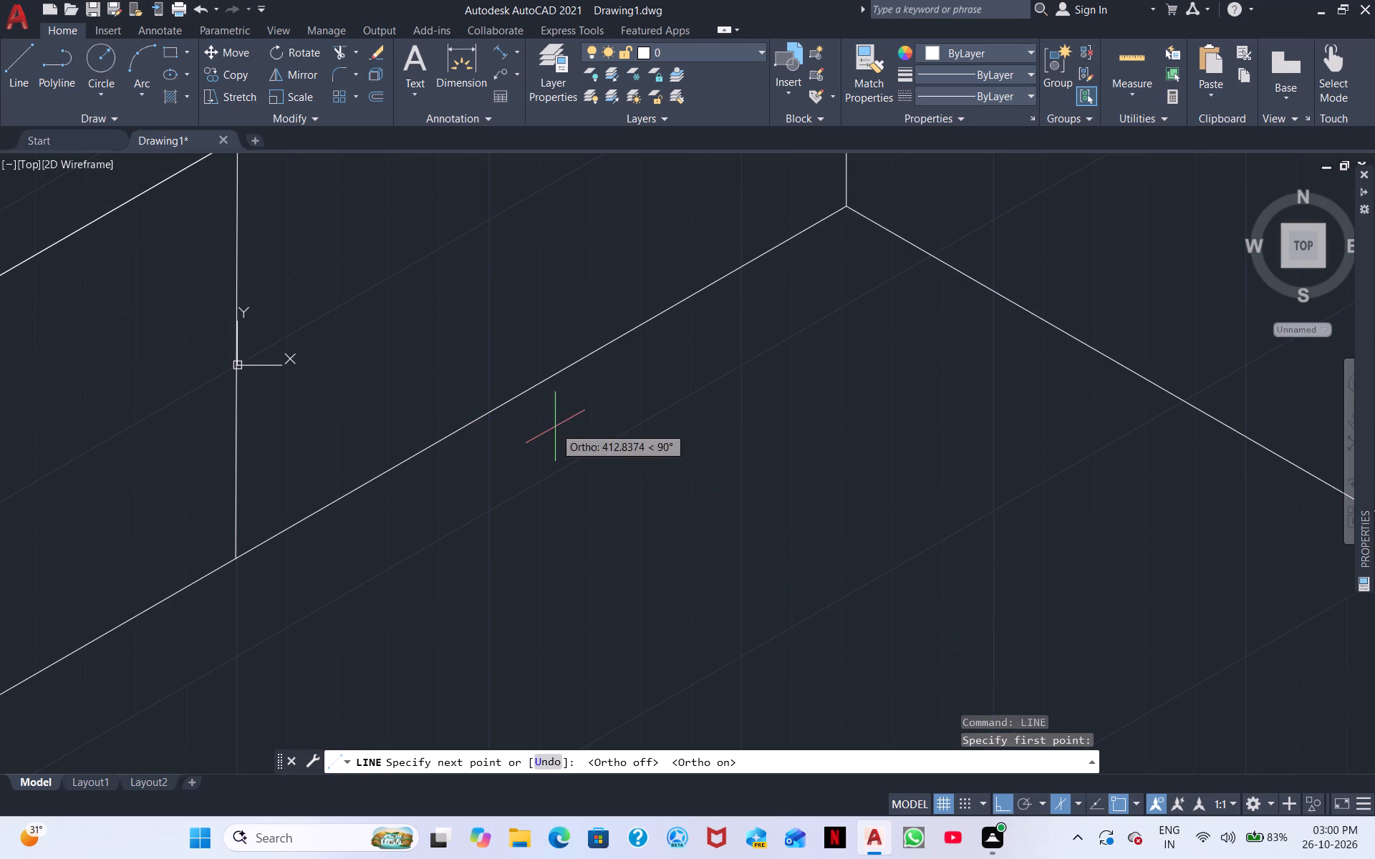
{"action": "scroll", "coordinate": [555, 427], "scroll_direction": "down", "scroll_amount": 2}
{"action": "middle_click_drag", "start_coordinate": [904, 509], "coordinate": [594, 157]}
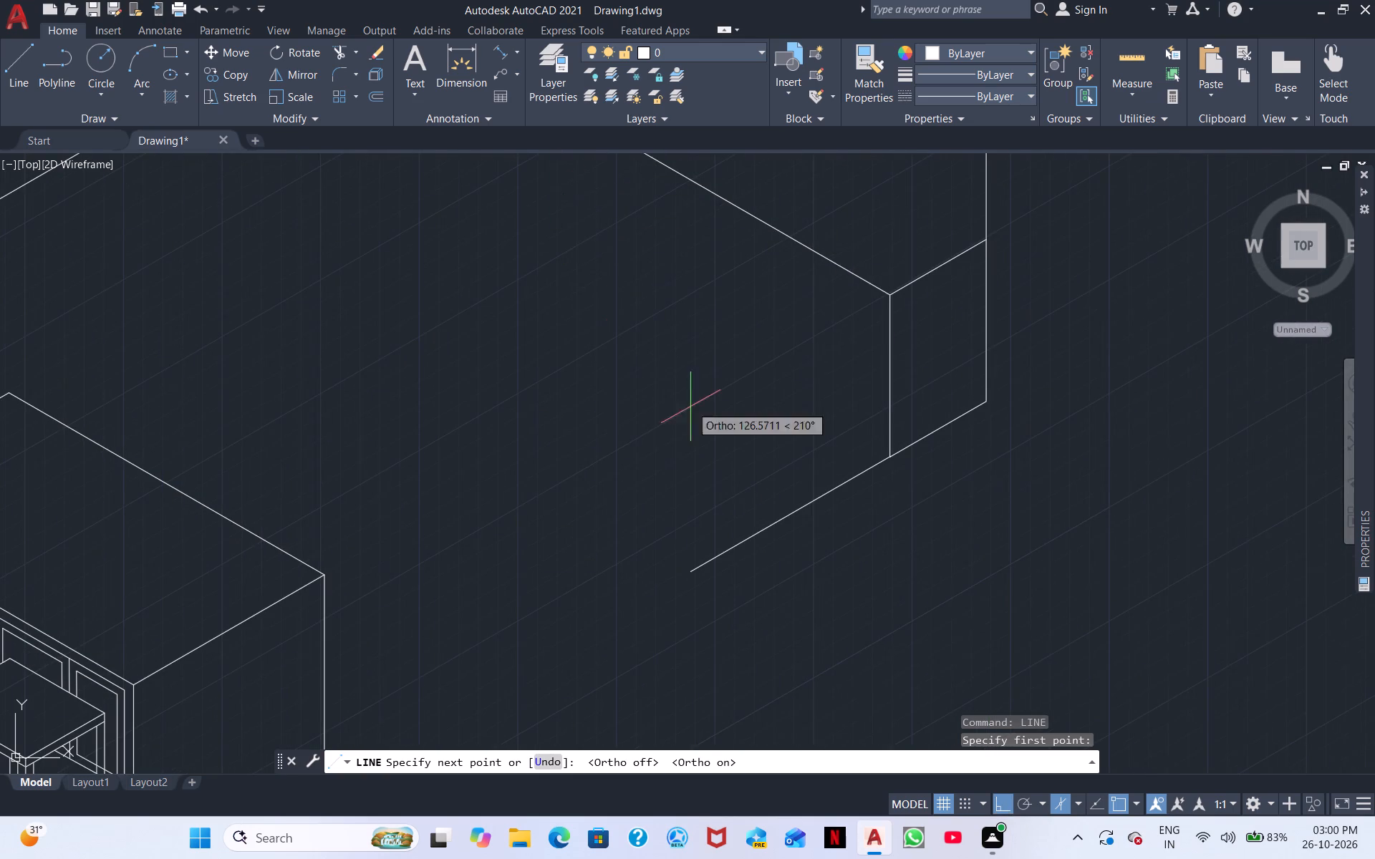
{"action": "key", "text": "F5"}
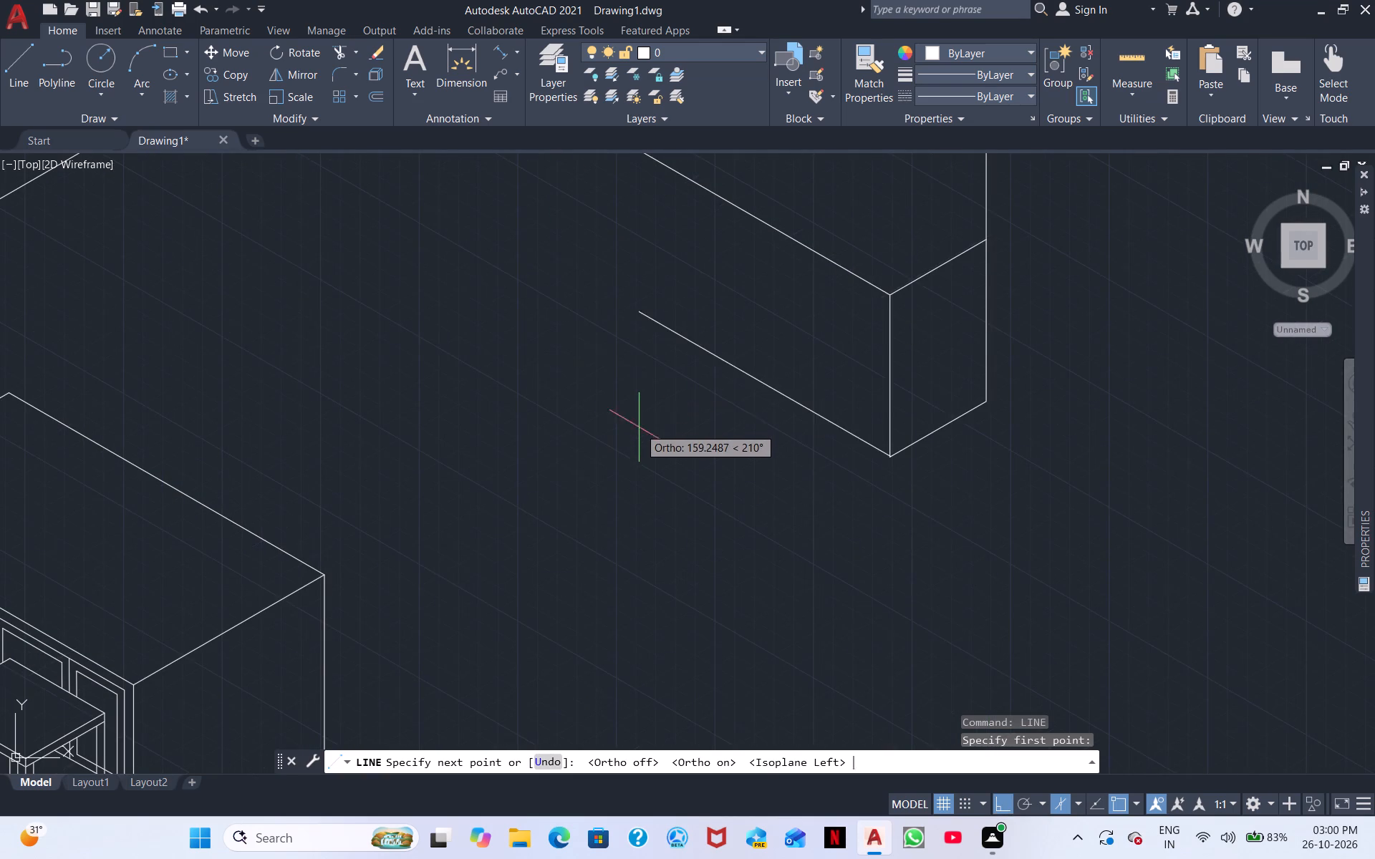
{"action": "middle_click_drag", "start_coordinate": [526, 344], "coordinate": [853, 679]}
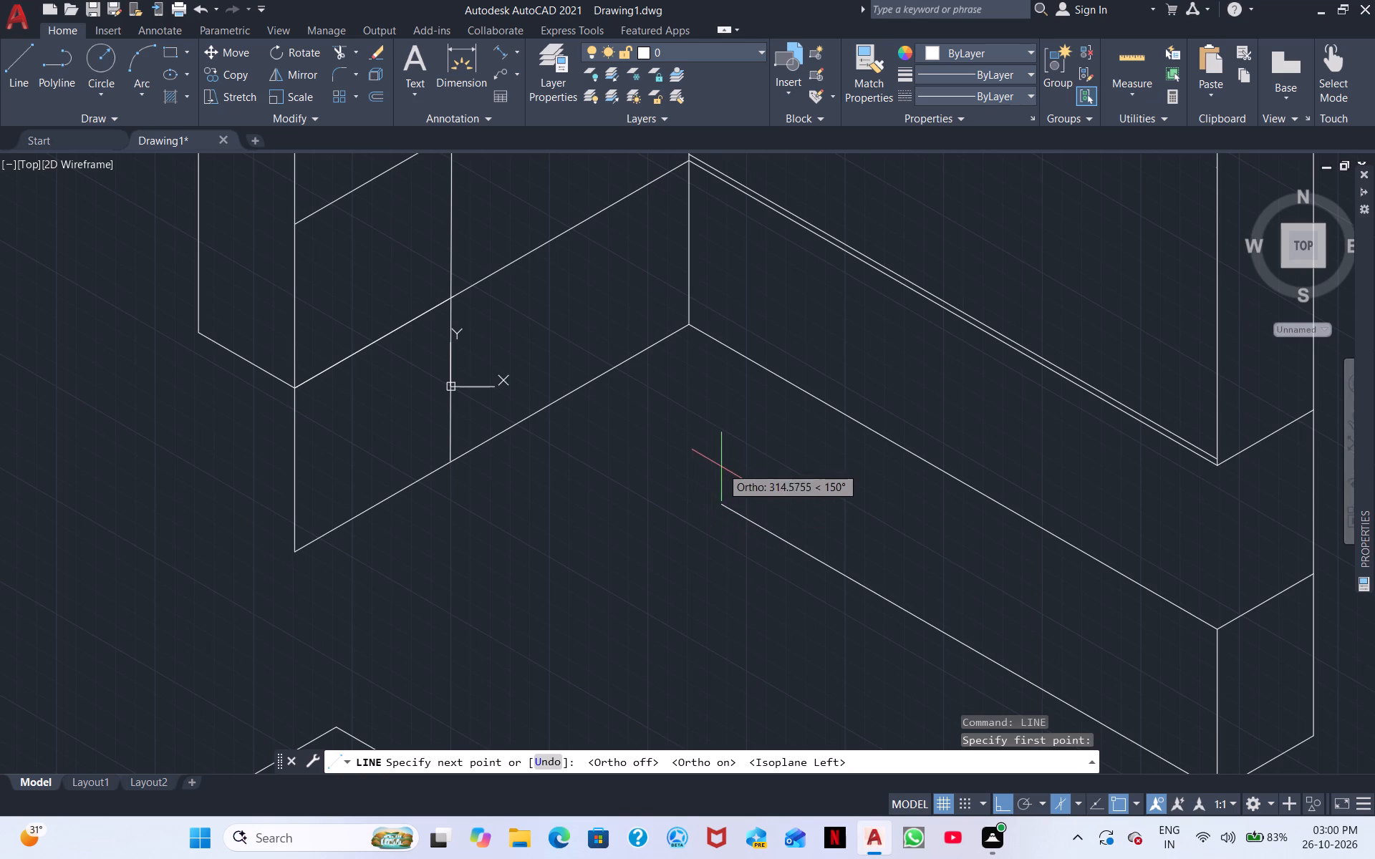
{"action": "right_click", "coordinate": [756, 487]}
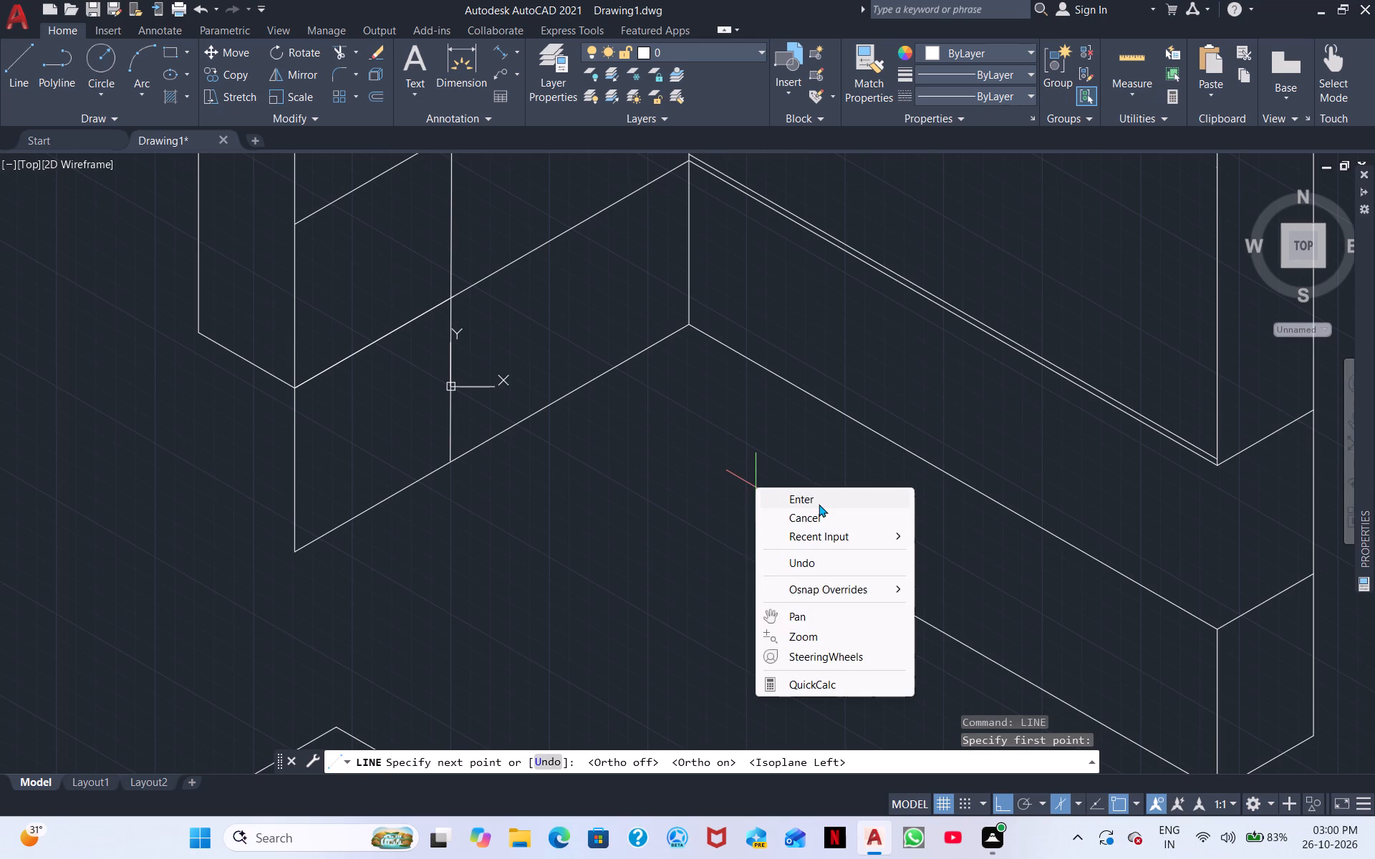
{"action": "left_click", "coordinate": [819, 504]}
Draw a 90-unit vertical line straight down from the inner corner where the two base lines meet.
{"action": "right_click", "coordinate": [693, 477]}
{"action": "left_click", "coordinate": [743, 488]}
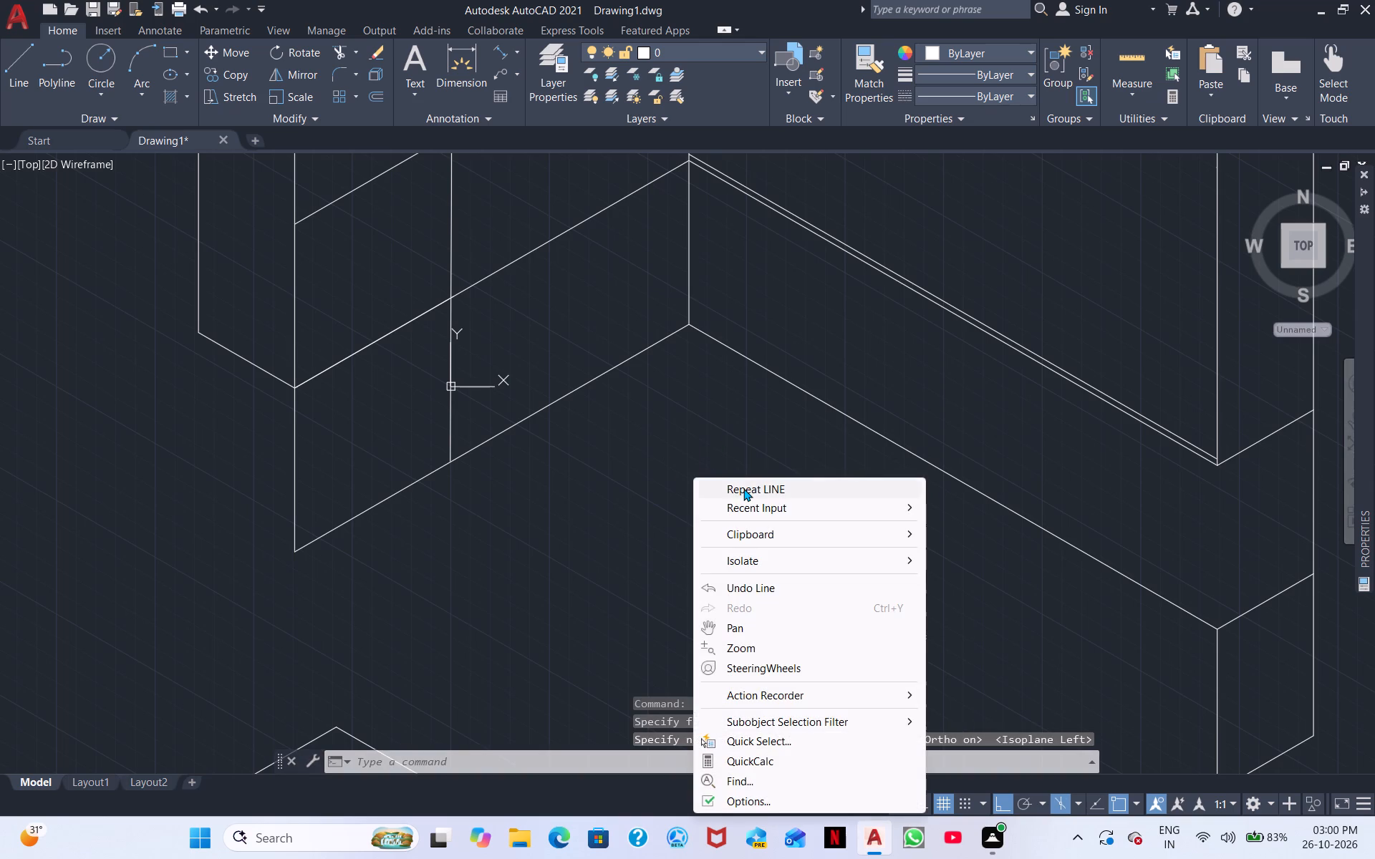
{"action": "left_click", "coordinate": [690, 327]}
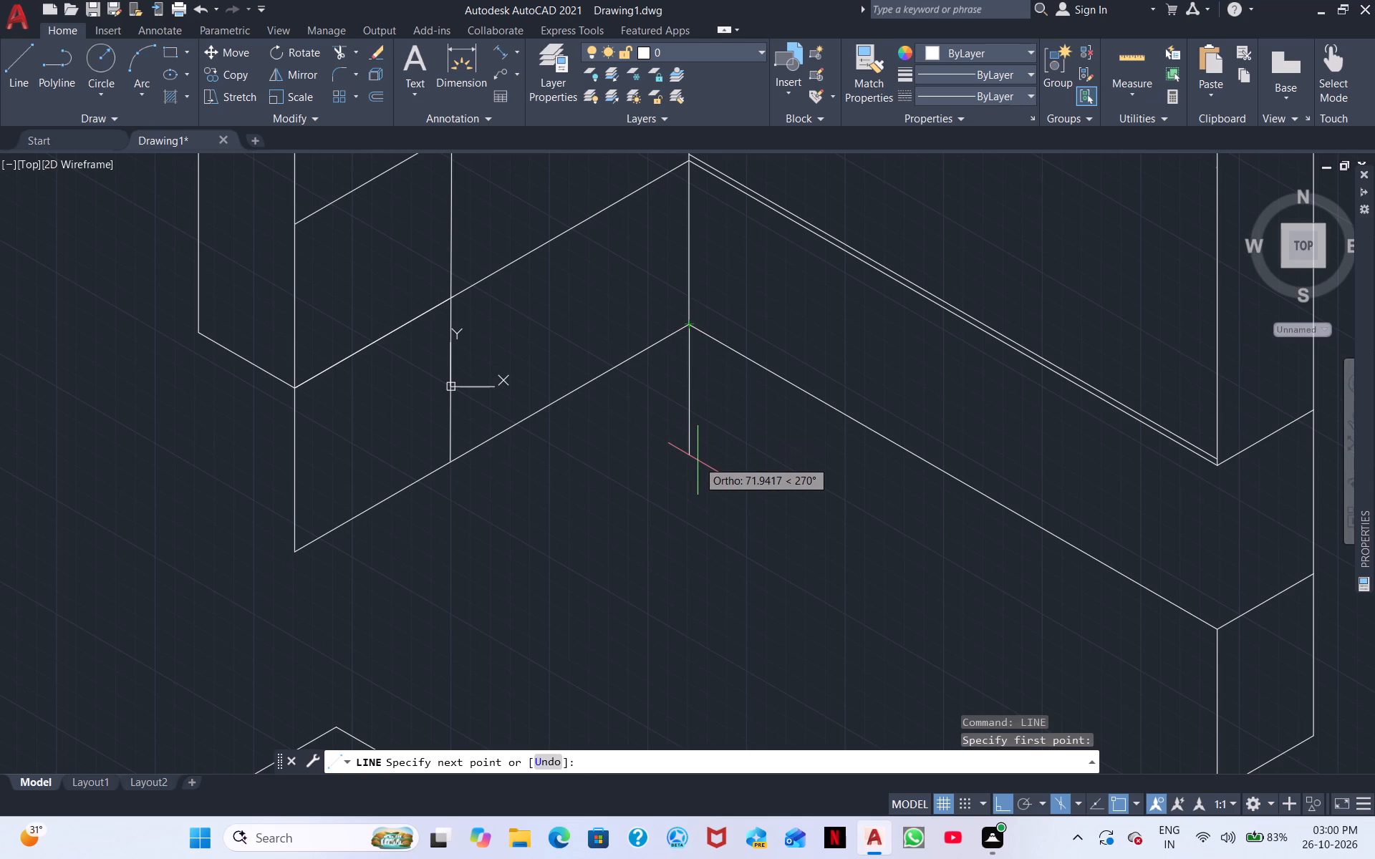
{"action": "type", "text": "90"}
{"action": "key", "text": "Return"}
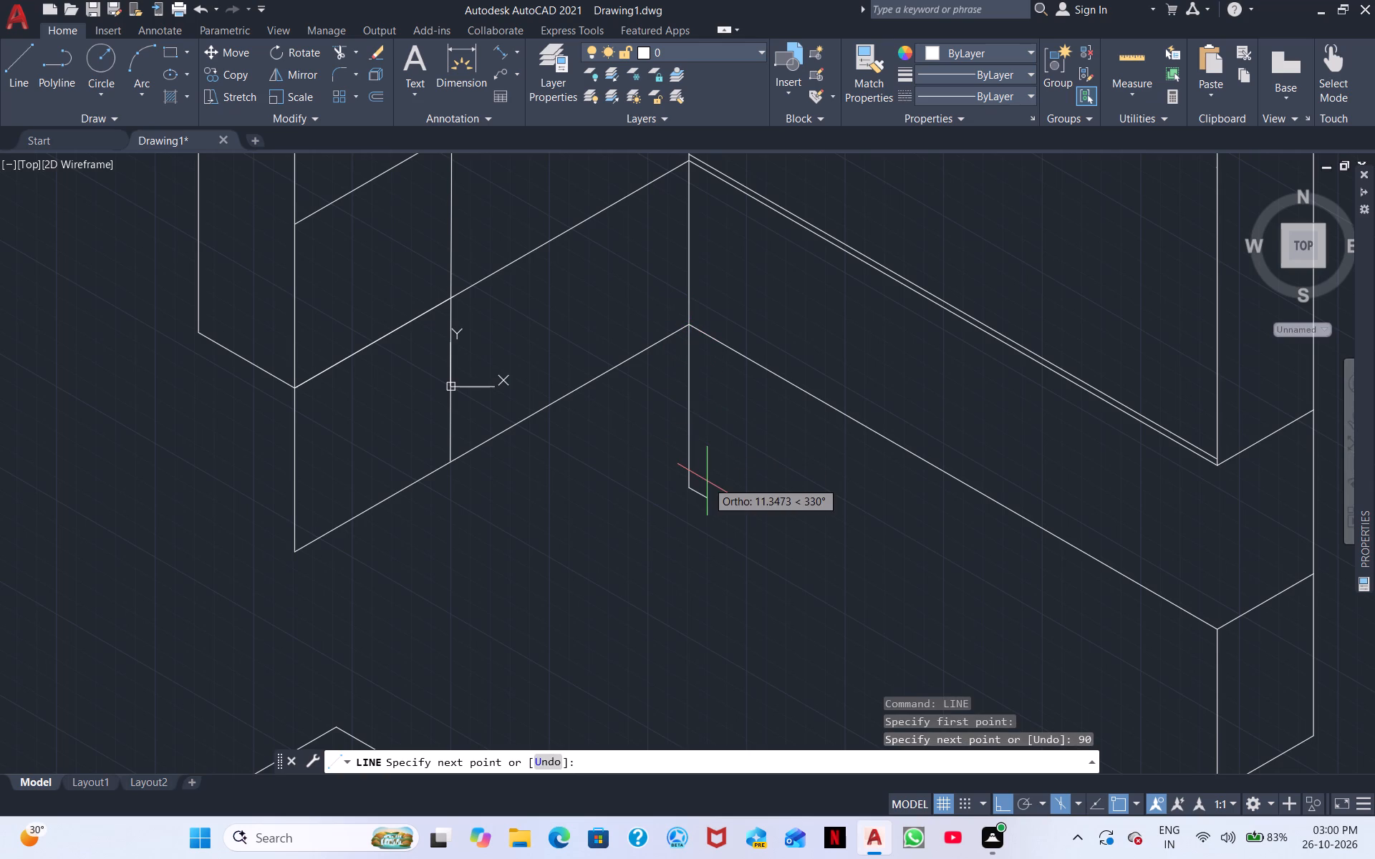
{"action": "key", "text": "Escape"}
Draw a 150° line from the wing's bottom near corner to the lower end of the new inner-corner vertical.
{"action": "right_click", "coordinate": [813, 485]}
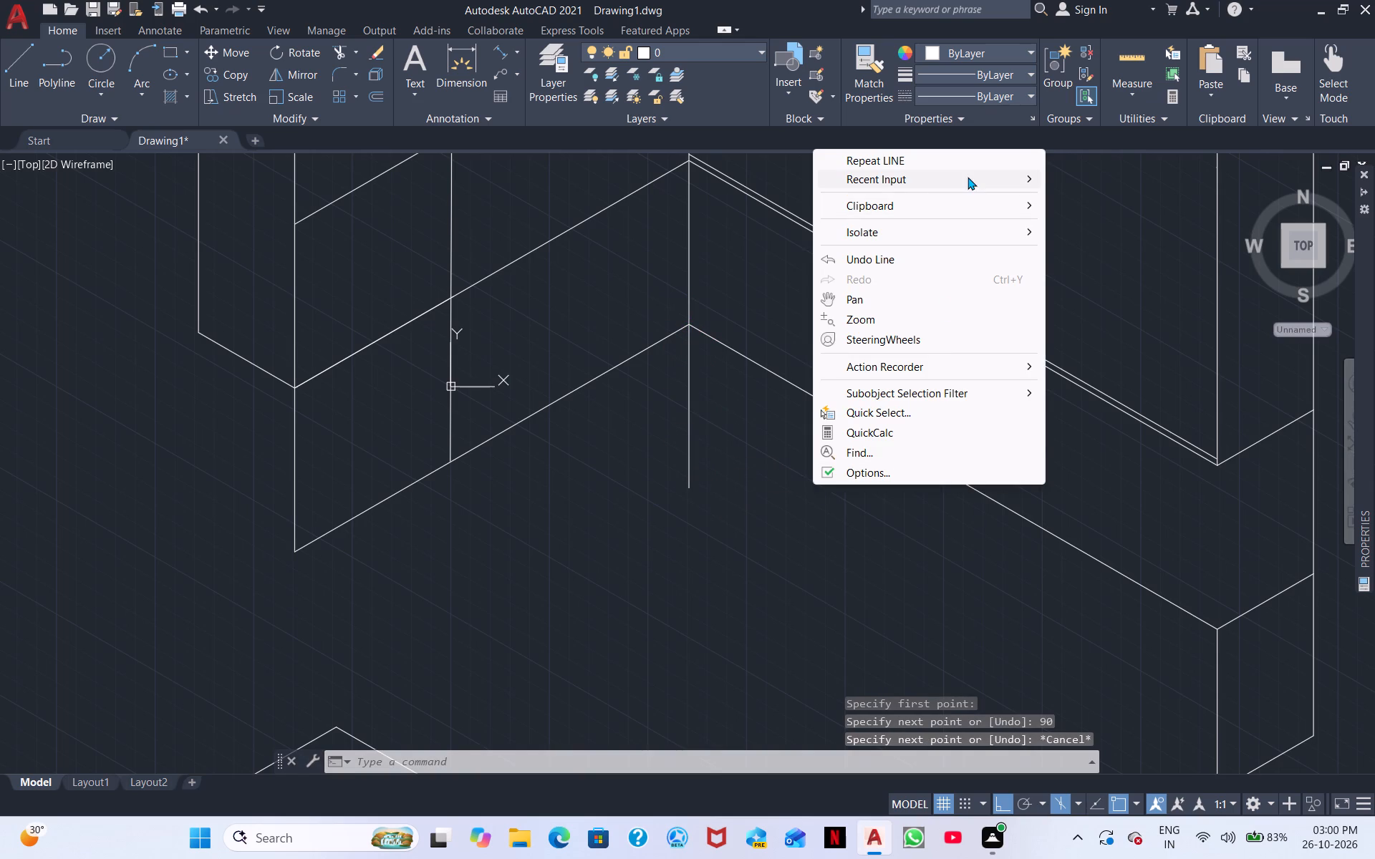
{"action": "left_click", "coordinate": [970, 167]}
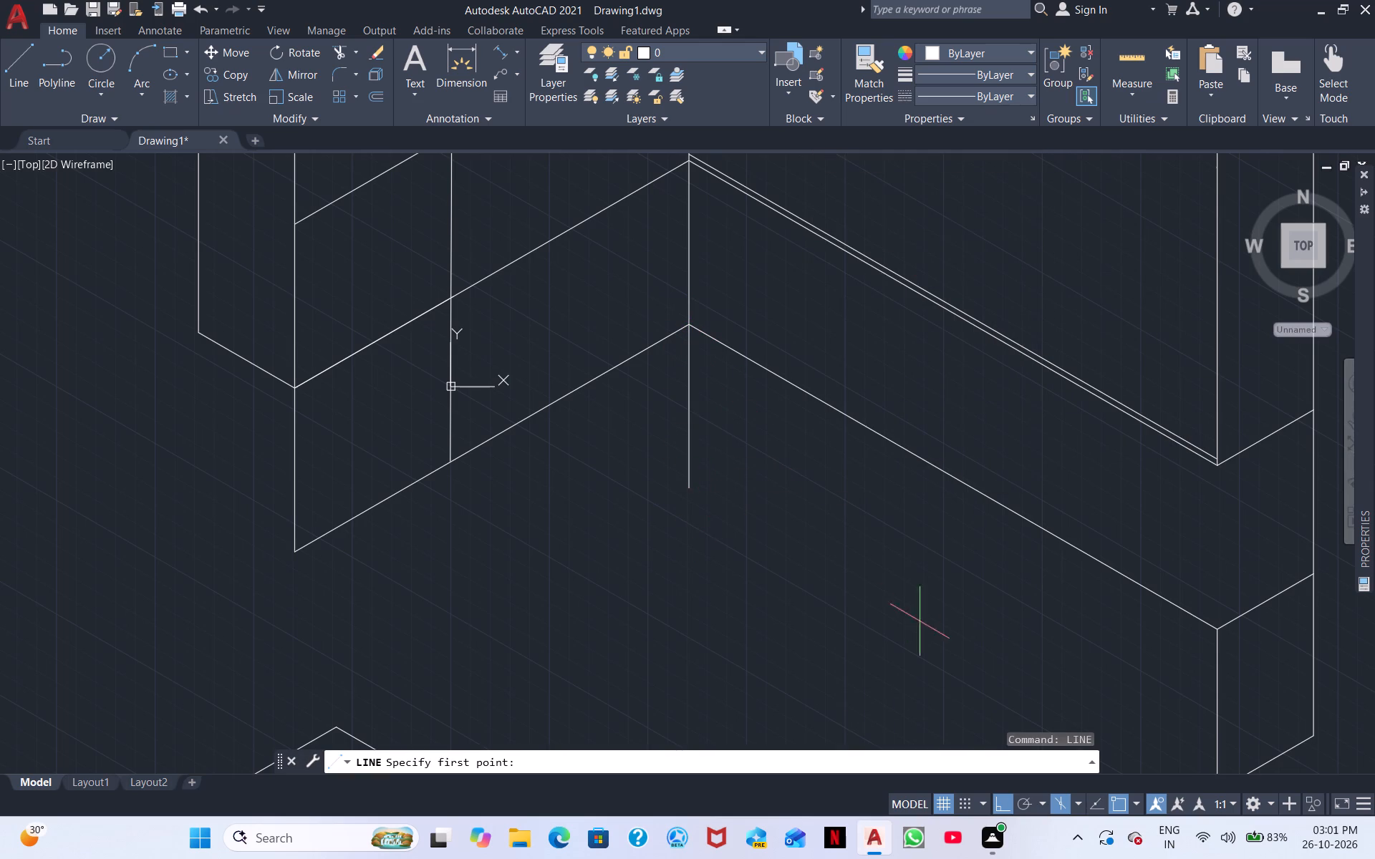
{"action": "middle_click_drag", "start_coordinate": [909, 576], "coordinate": [749, 343]}
{"action": "left_click_drag", "start_coordinate": [1056, 560], "coordinate": [1052, 553]}
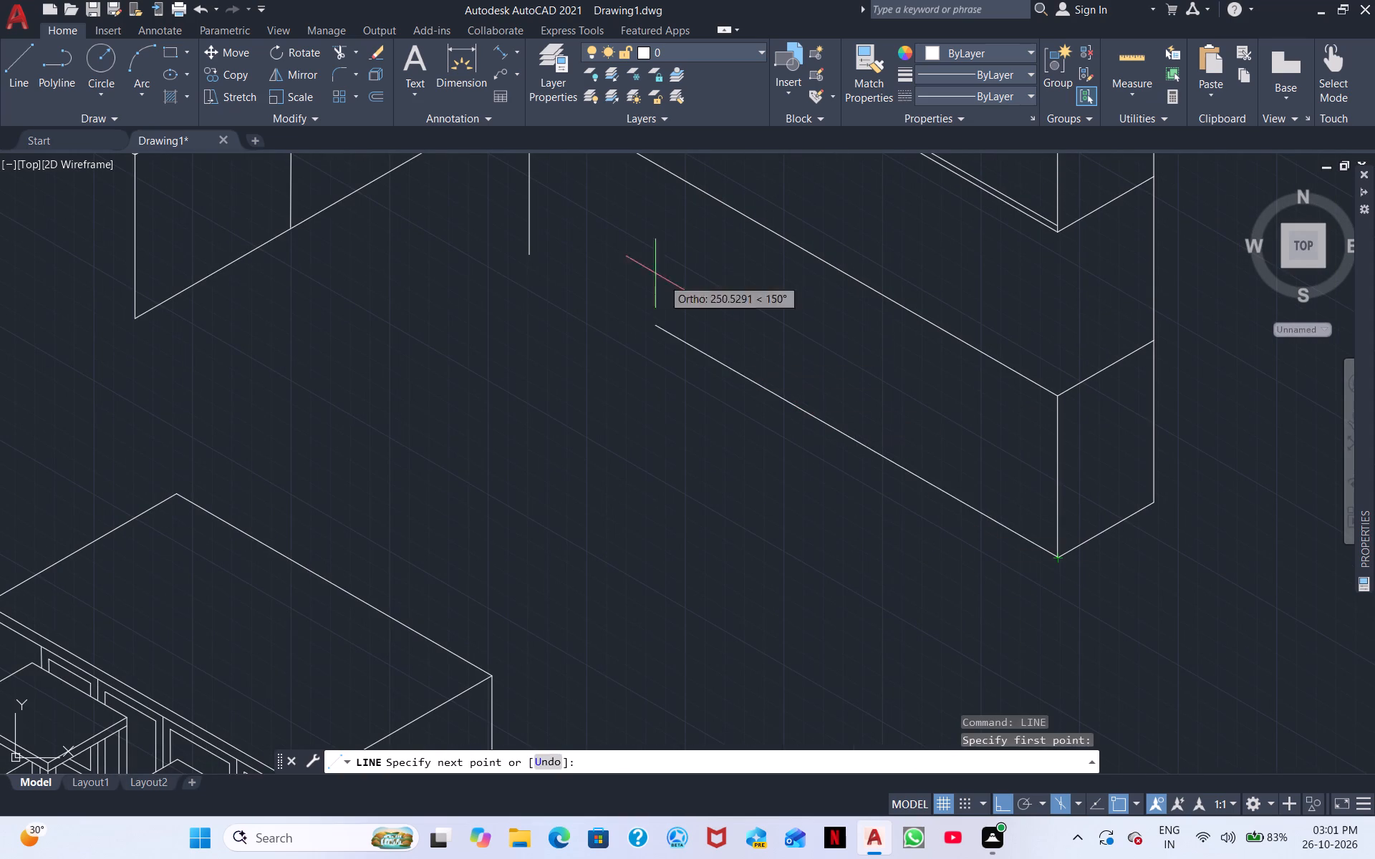
{"action": "left_click", "coordinate": [531, 252]}
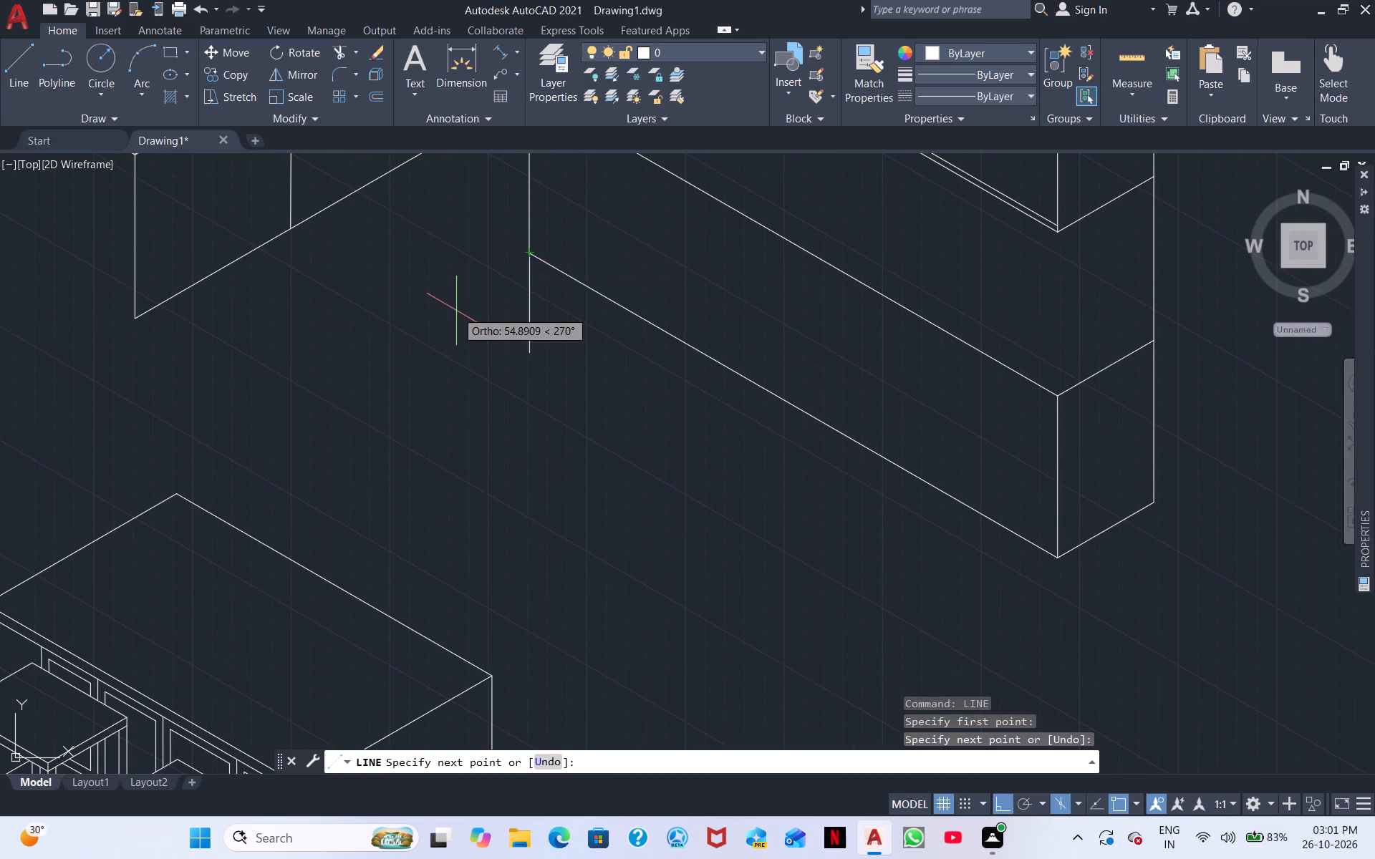
Continue from the inner corner's lower end with a 210° line that ends just past the left cabinet's near edge, above the island.
{"action": "middle_click_drag", "start_coordinate": [472, 301], "coordinate": [659, 344]}
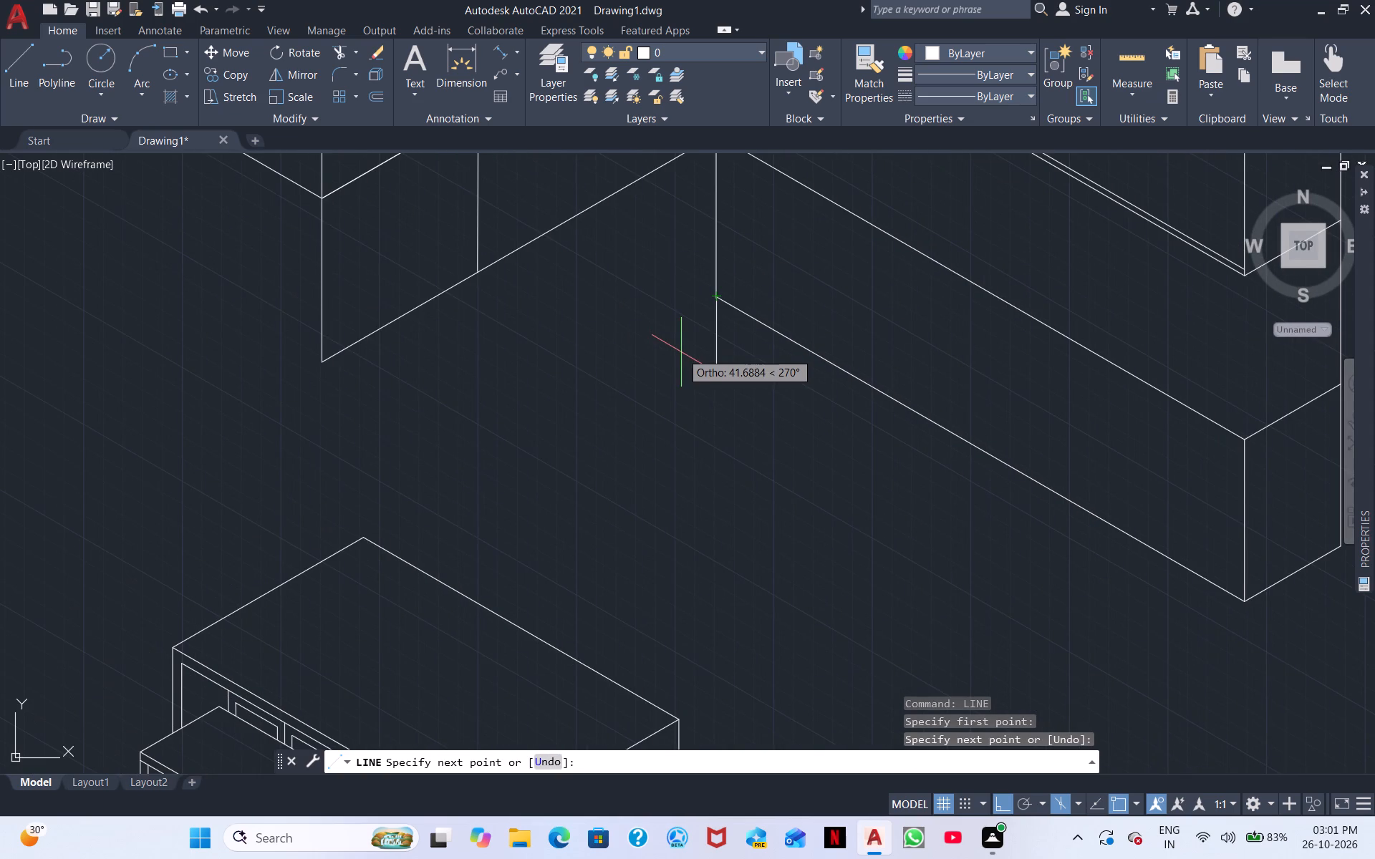
{"action": "key", "text": "F5"}
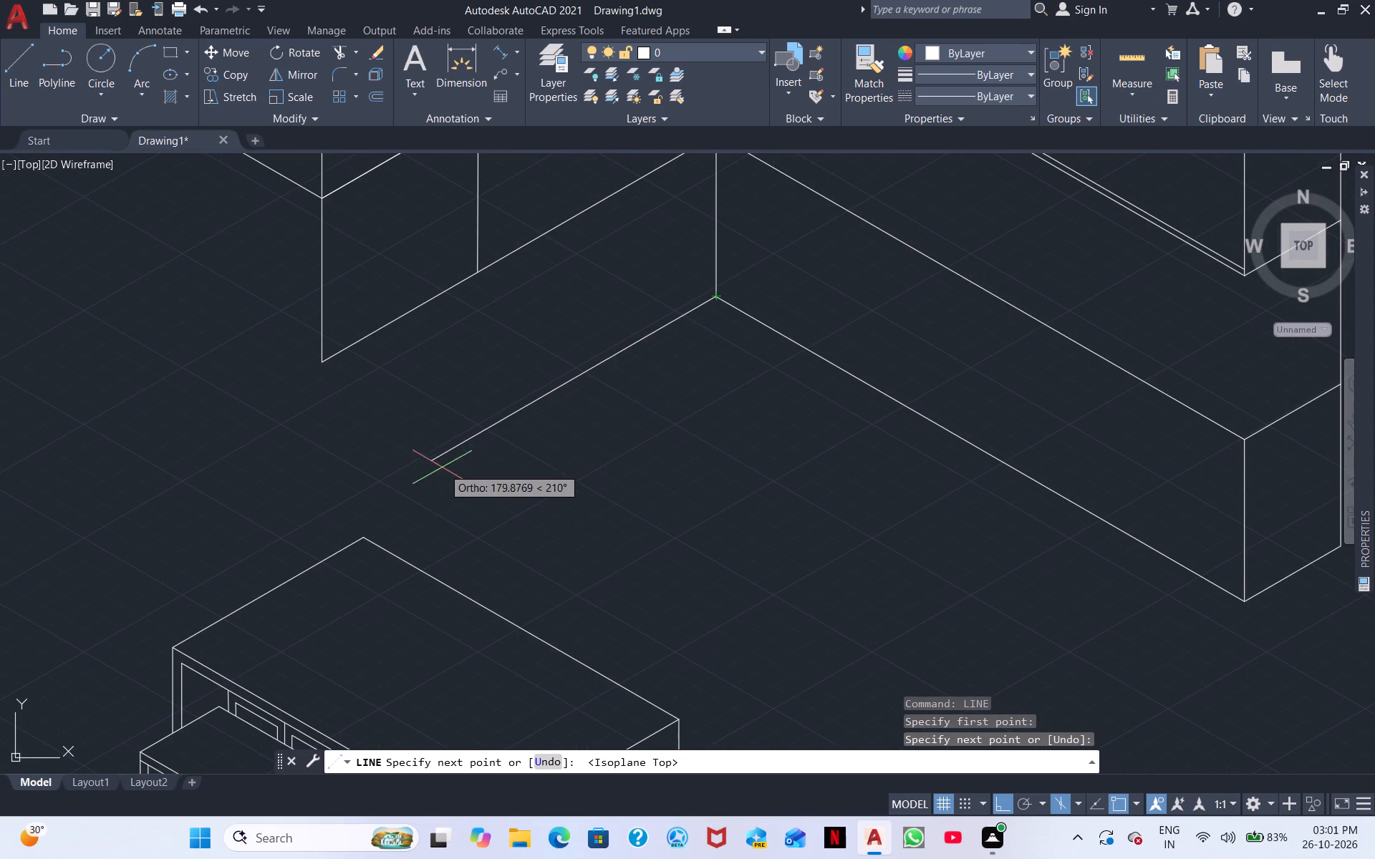
{"action": "middle_click_drag", "start_coordinate": [378, 474], "coordinate": [572, 363]}
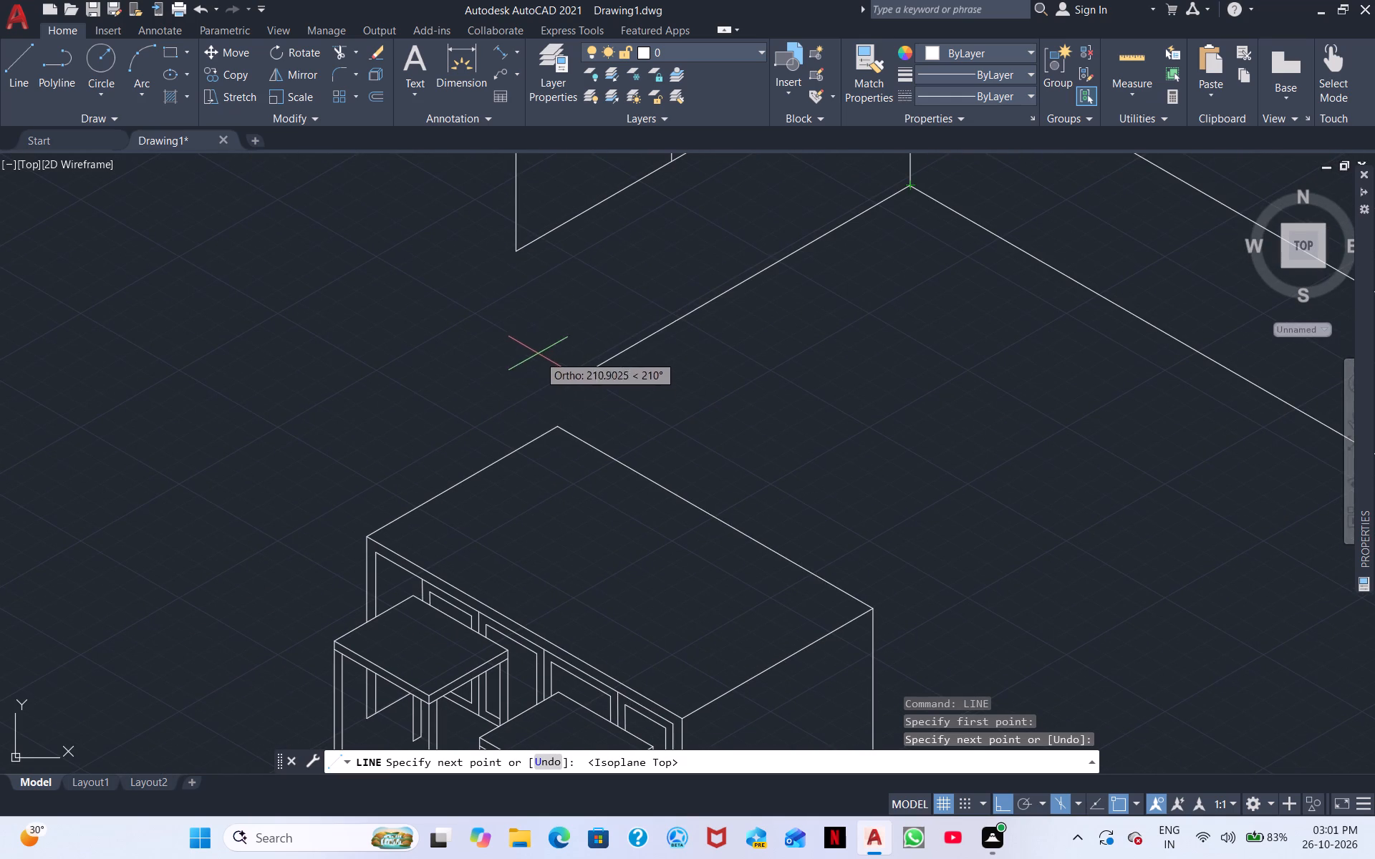
{"action": "left_click", "coordinate": [477, 421]}
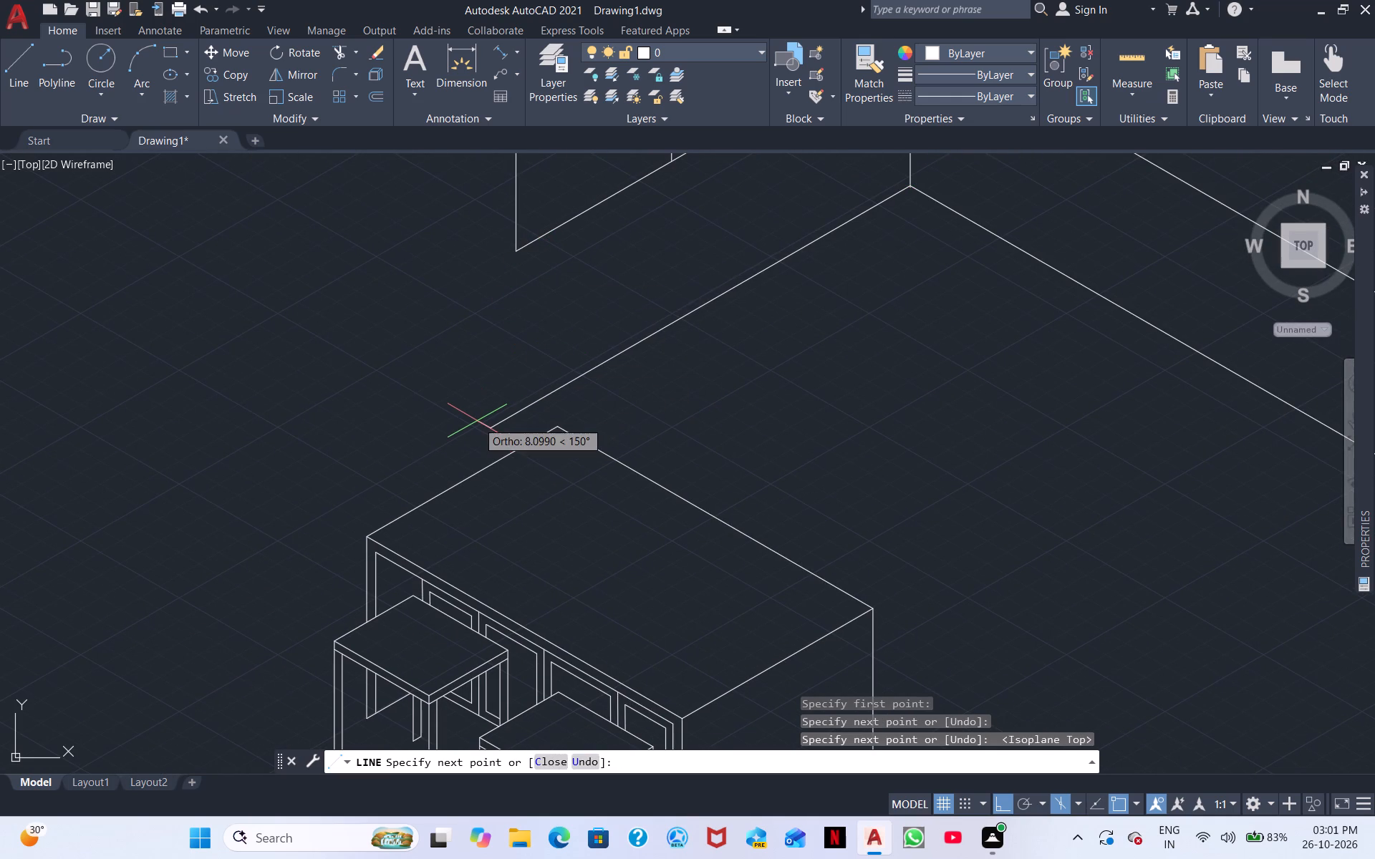
{"action": "key", "text": "Escape"}
Draw a vertical line down from the bottom corner of the left cabinet's near edge to the new 210° base line.
{"action": "right_click", "coordinate": [713, 422]}
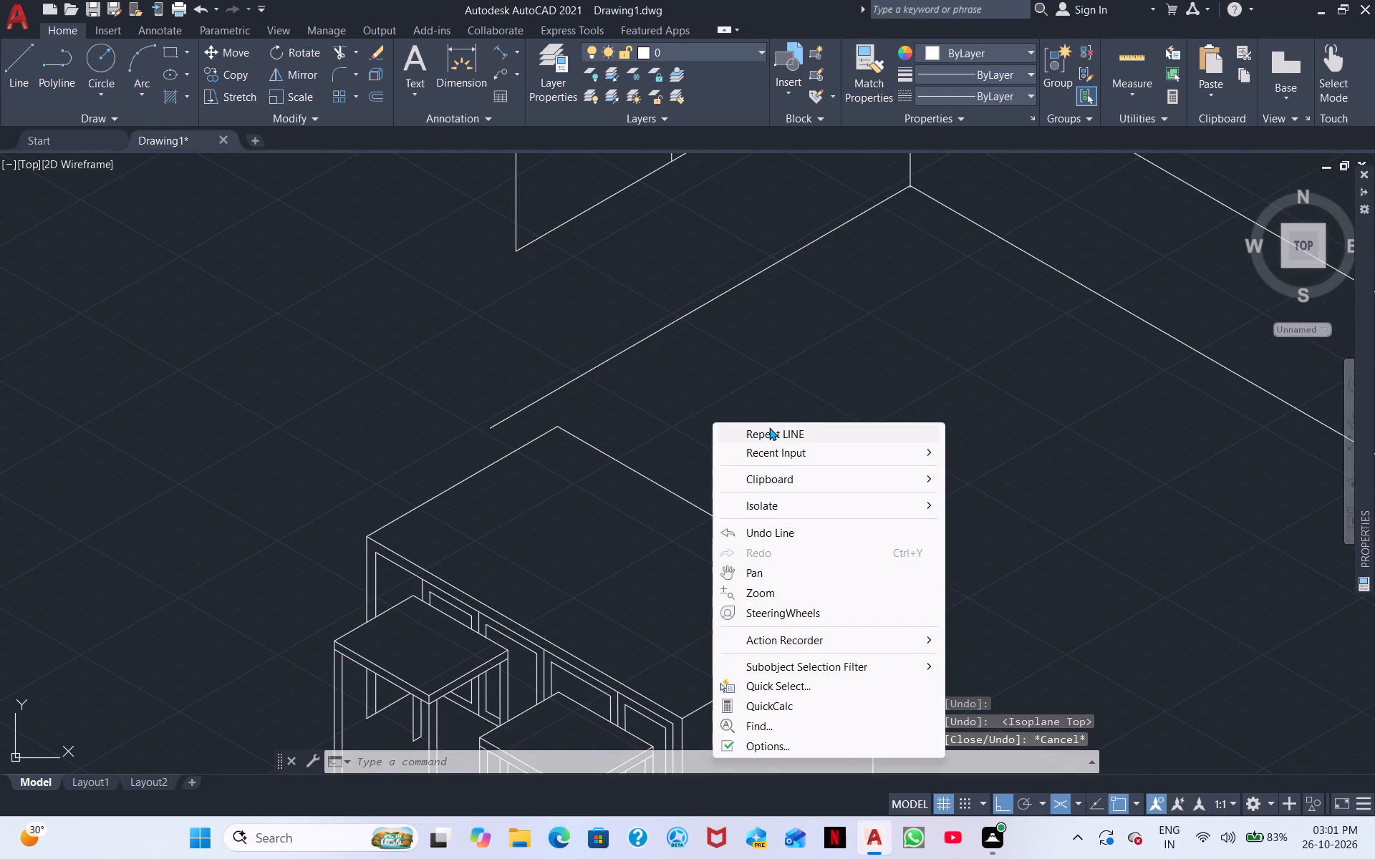
{"action": "left_click", "coordinate": [769, 427]}
{"action": "left_click", "coordinate": [520, 244]}
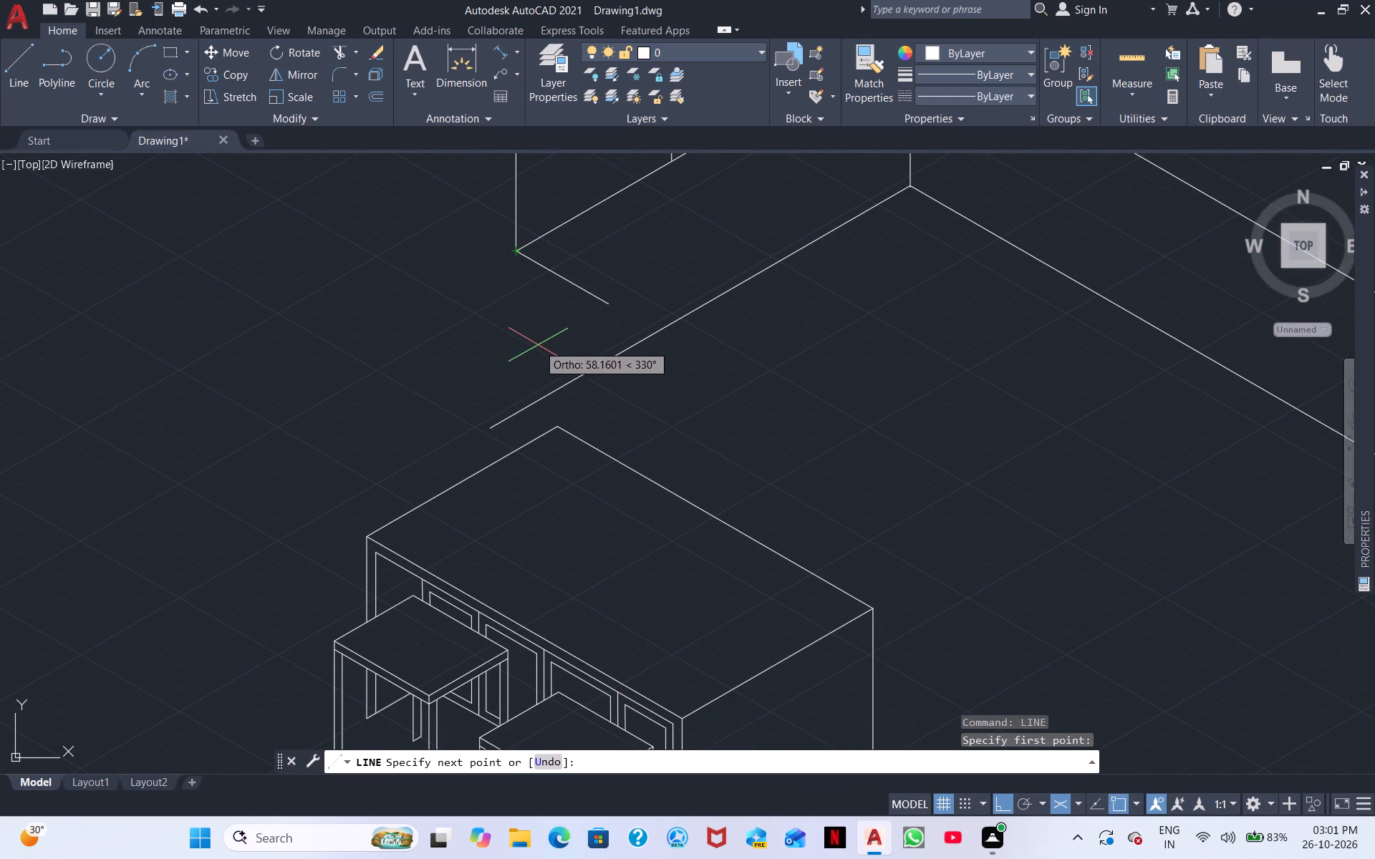
{"action": "key", "text": "F5"}
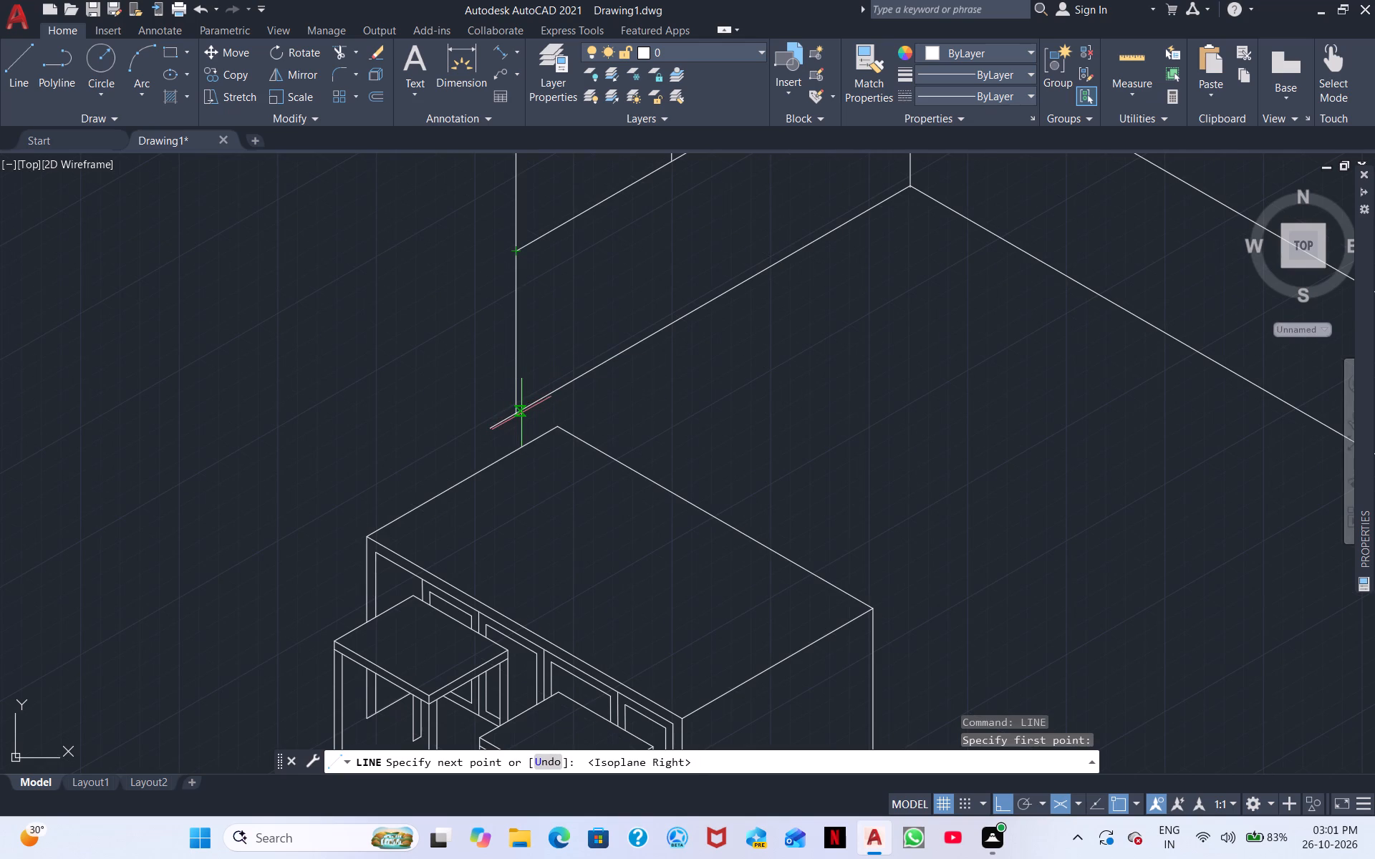
{"action": "scroll", "coordinate": [521, 413], "scroll_direction": "up", "scroll_amount": 2}
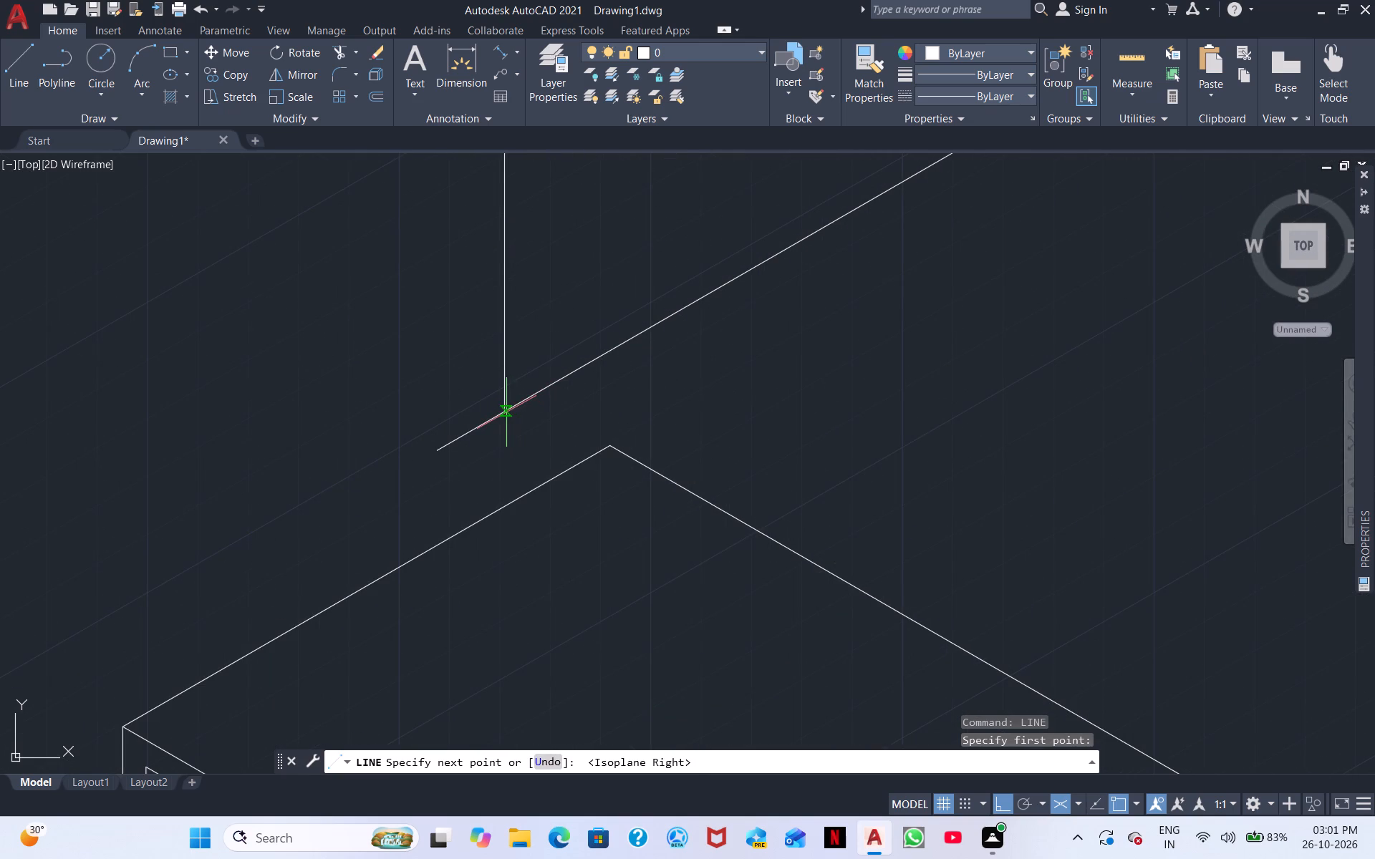
{"action": "left_click", "coordinate": [506, 412]}
{"action": "scroll", "coordinate": [509, 411], "scroll_direction": "down", "scroll_amount": 2}
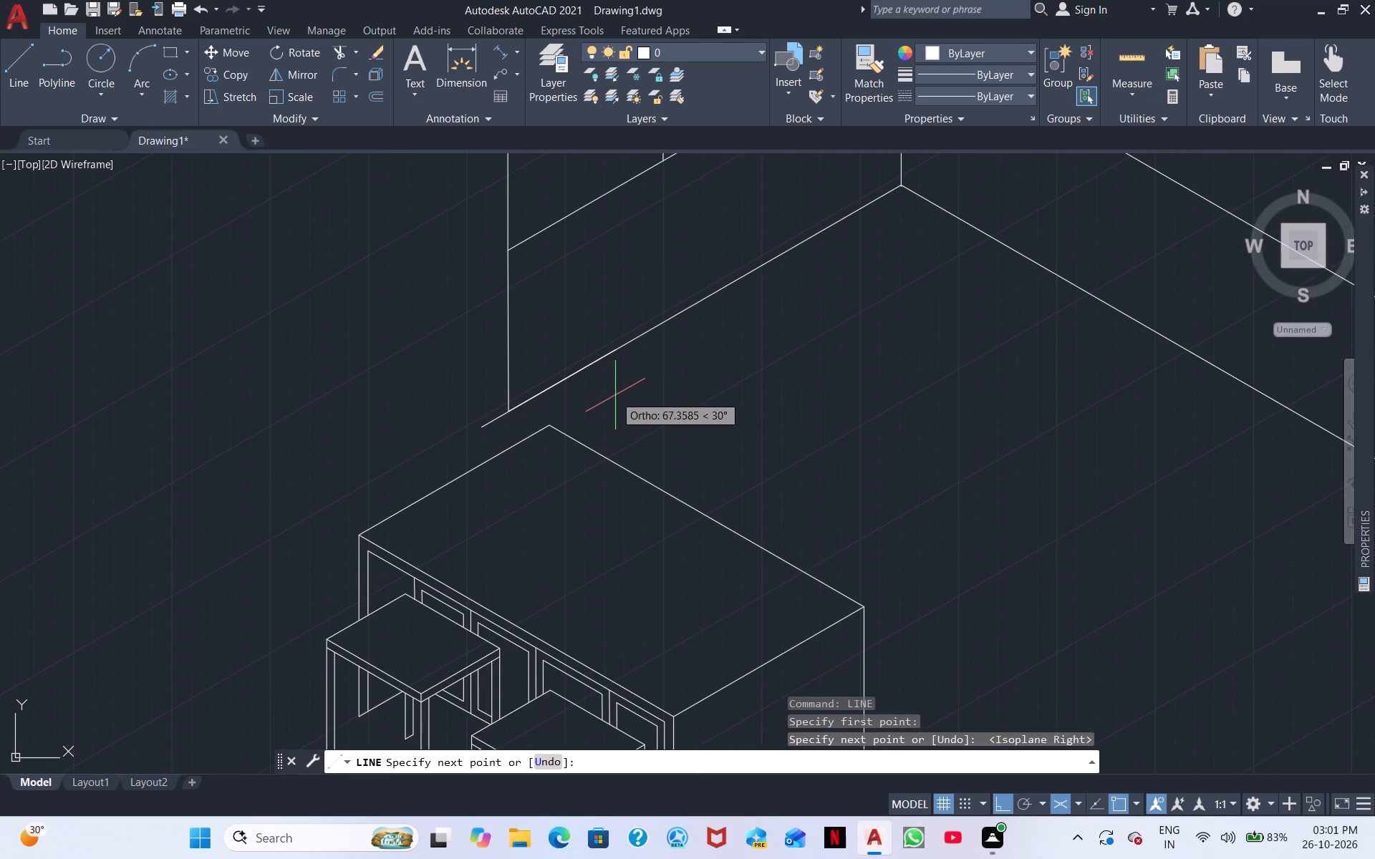
{"action": "key", "text": "Escape"}
Trim the end of the 210° base line that overhangs the left cabinet's new vertical edge.
{"action": "scroll", "coordinate": [615, 404], "scroll_direction": "down", "scroll_amount": 2}
{"action": "middle_click_drag", "start_coordinate": [615, 414], "coordinate": [624, 452]}
{"action": "right_click", "coordinate": [728, 434]}
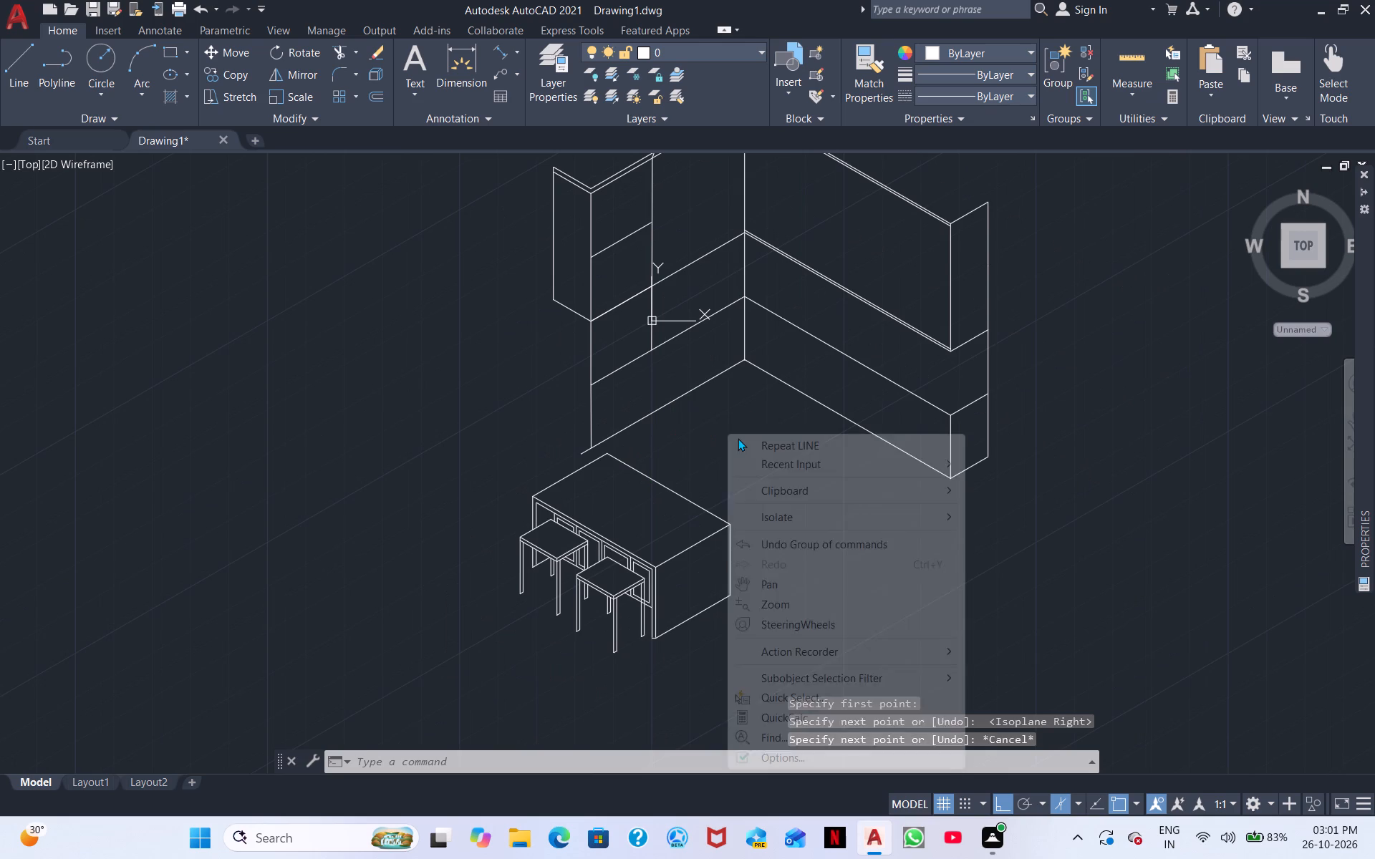
{"action": "left_click", "coordinate": [802, 465]}
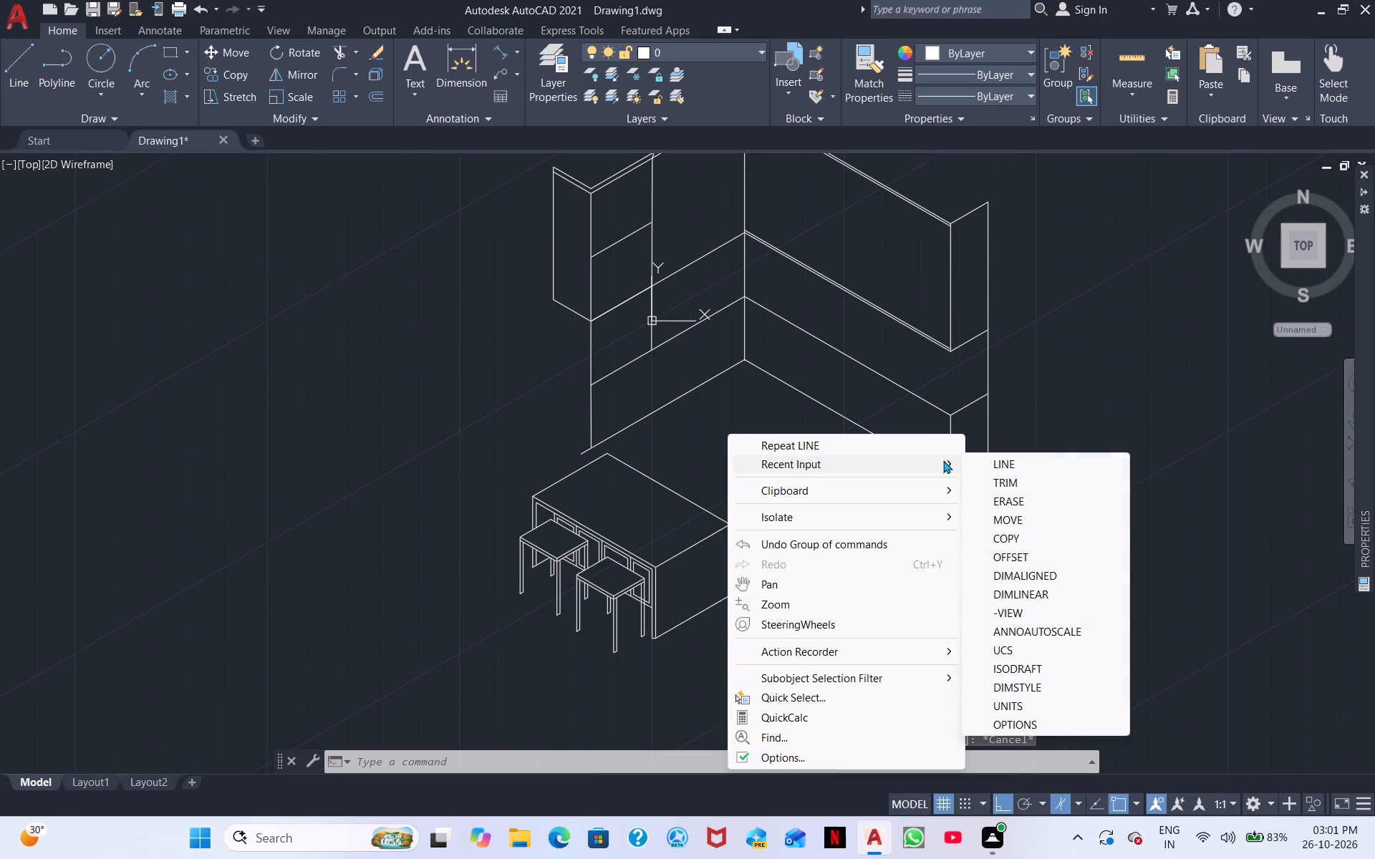
{"action": "left_click", "coordinate": [1008, 477]}
{"action": "scroll", "coordinate": [599, 369], "scroll_direction": "up", "scroll_amount": 4}
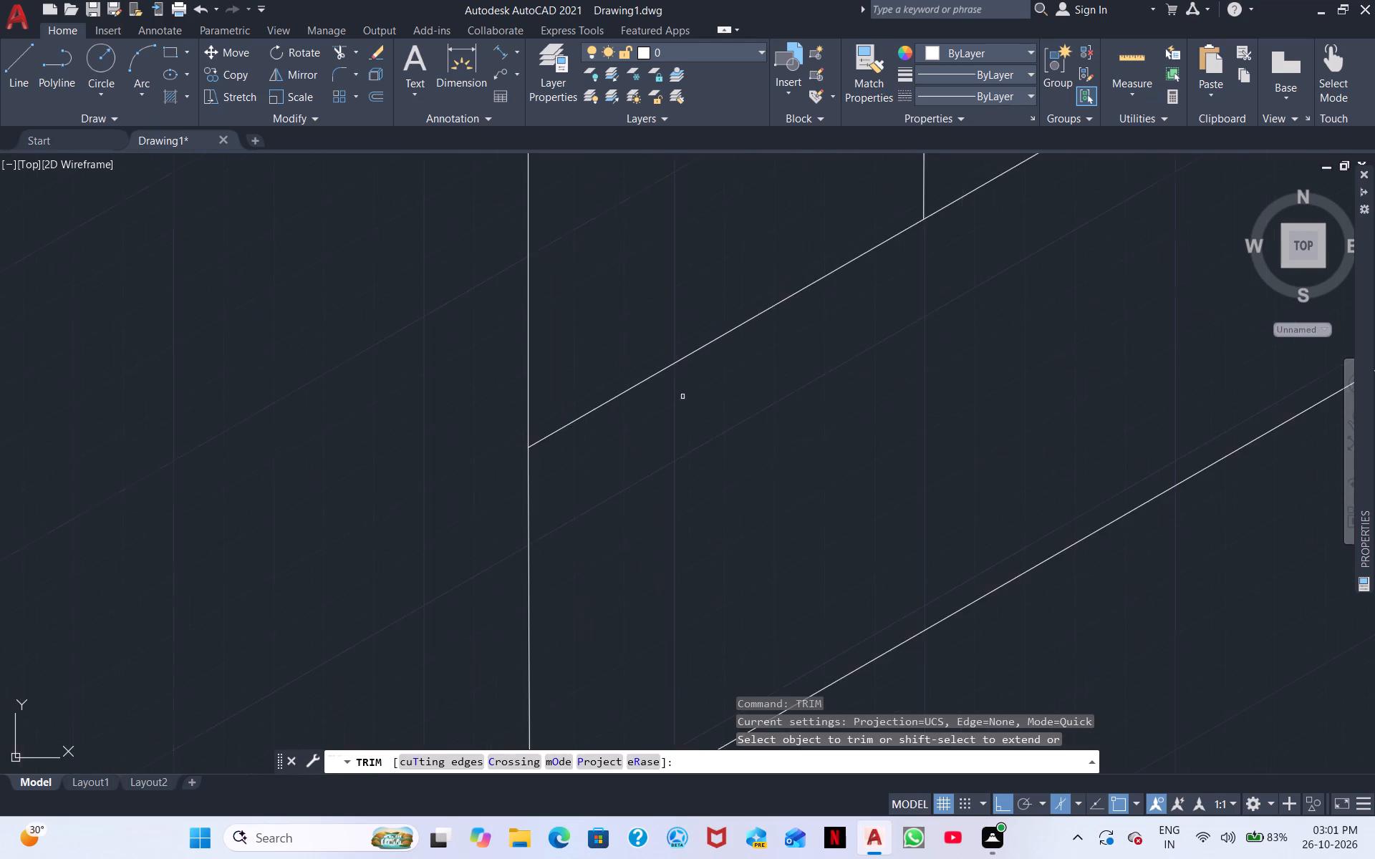
{"action": "scroll", "coordinate": [682, 397], "scroll_direction": "down", "scroll_amount": 3}
{"action": "middle_click_drag", "start_coordinate": [737, 422], "coordinate": [763, 312]}
{"action": "left_click", "coordinate": [659, 409]}
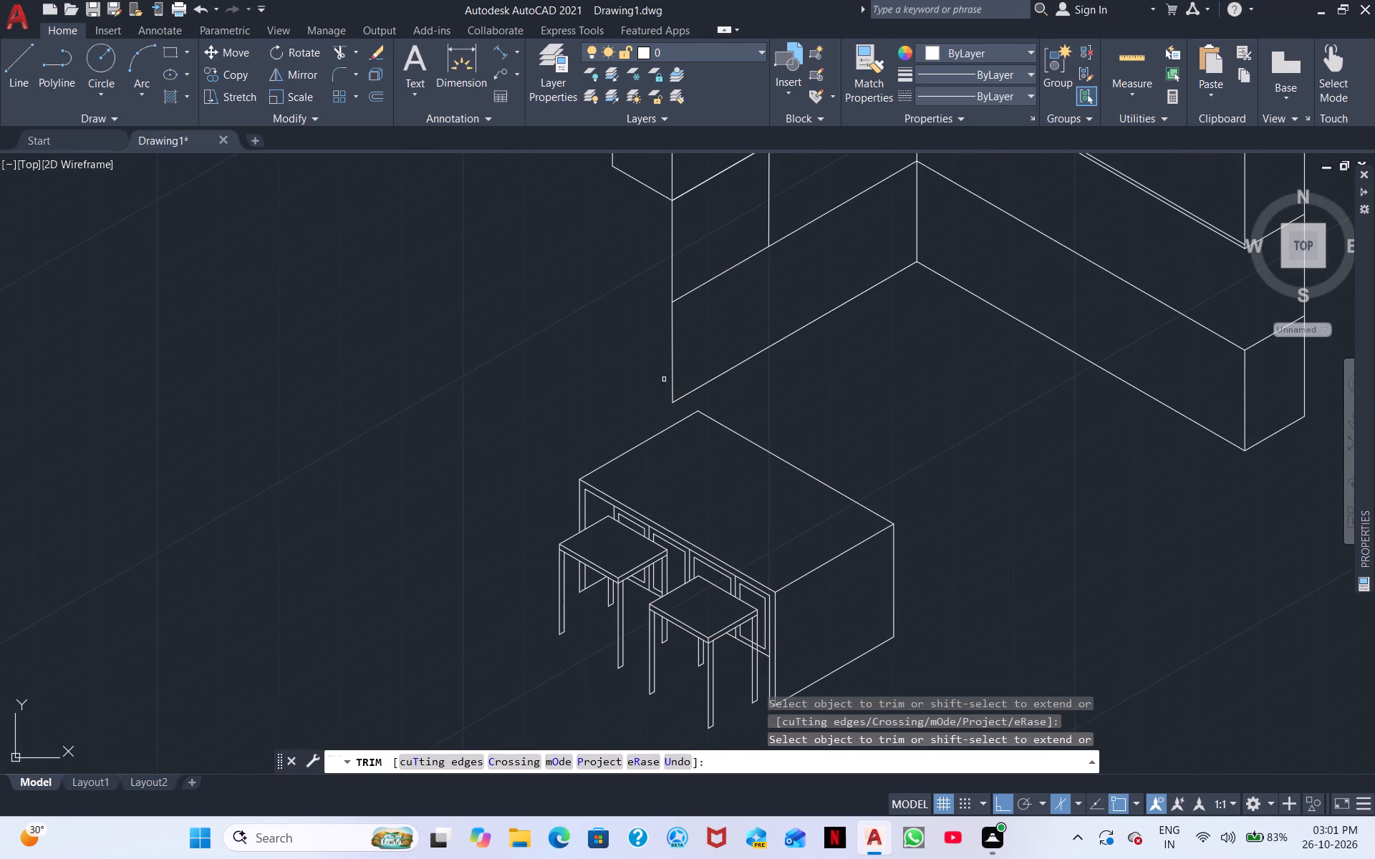
Trim away the 30° line along the bottom of the left cabinet's front, between its two vertical edges.
{"action": "scroll", "coordinate": [728, 329], "scroll_direction": "down", "scroll_amount": 1}
{"action": "middle_click_drag", "start_coordinate": [757, 316], "coordinate": [667, 439]}
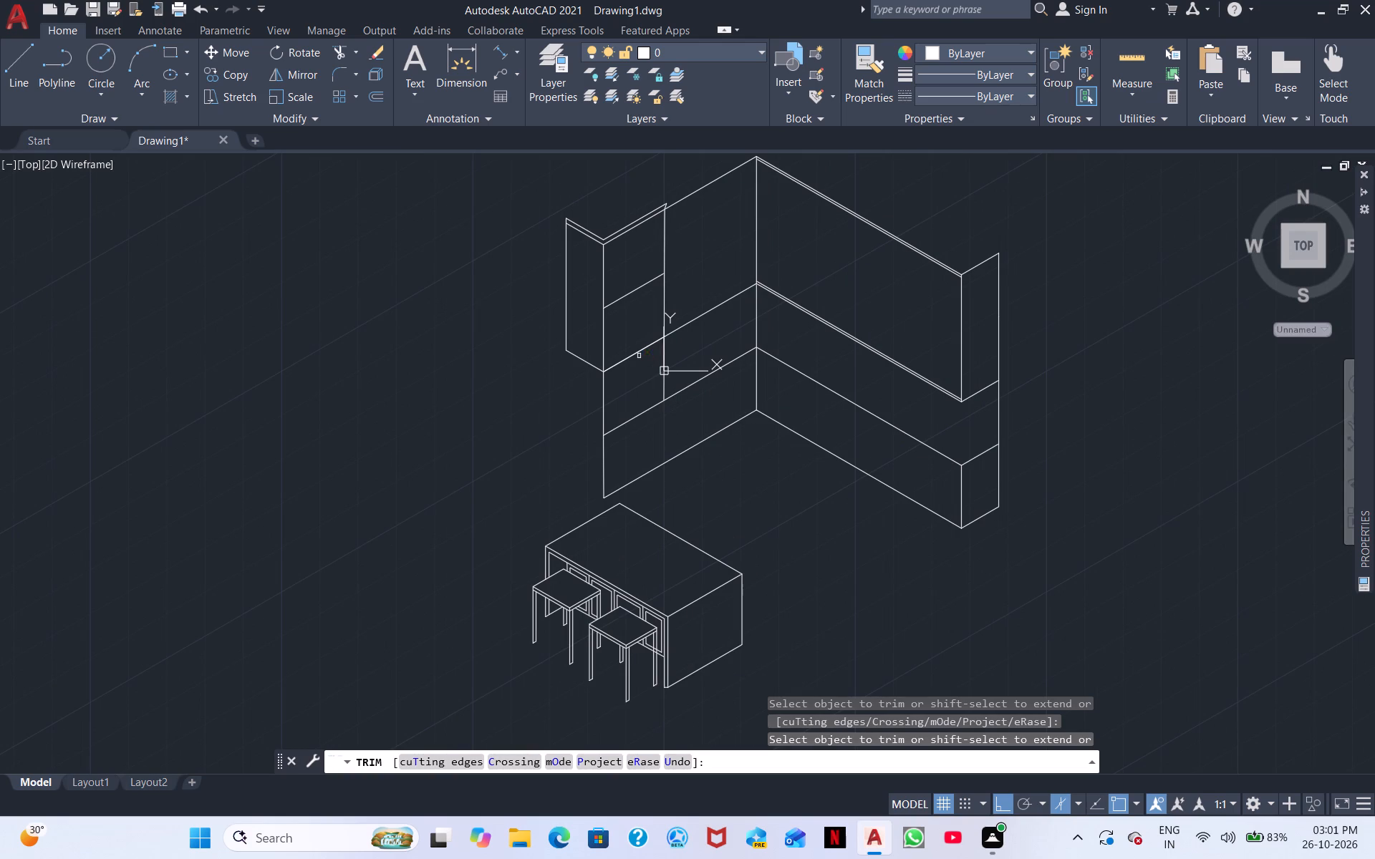
{"action": "left_click", "coordinate": [638, 353]}
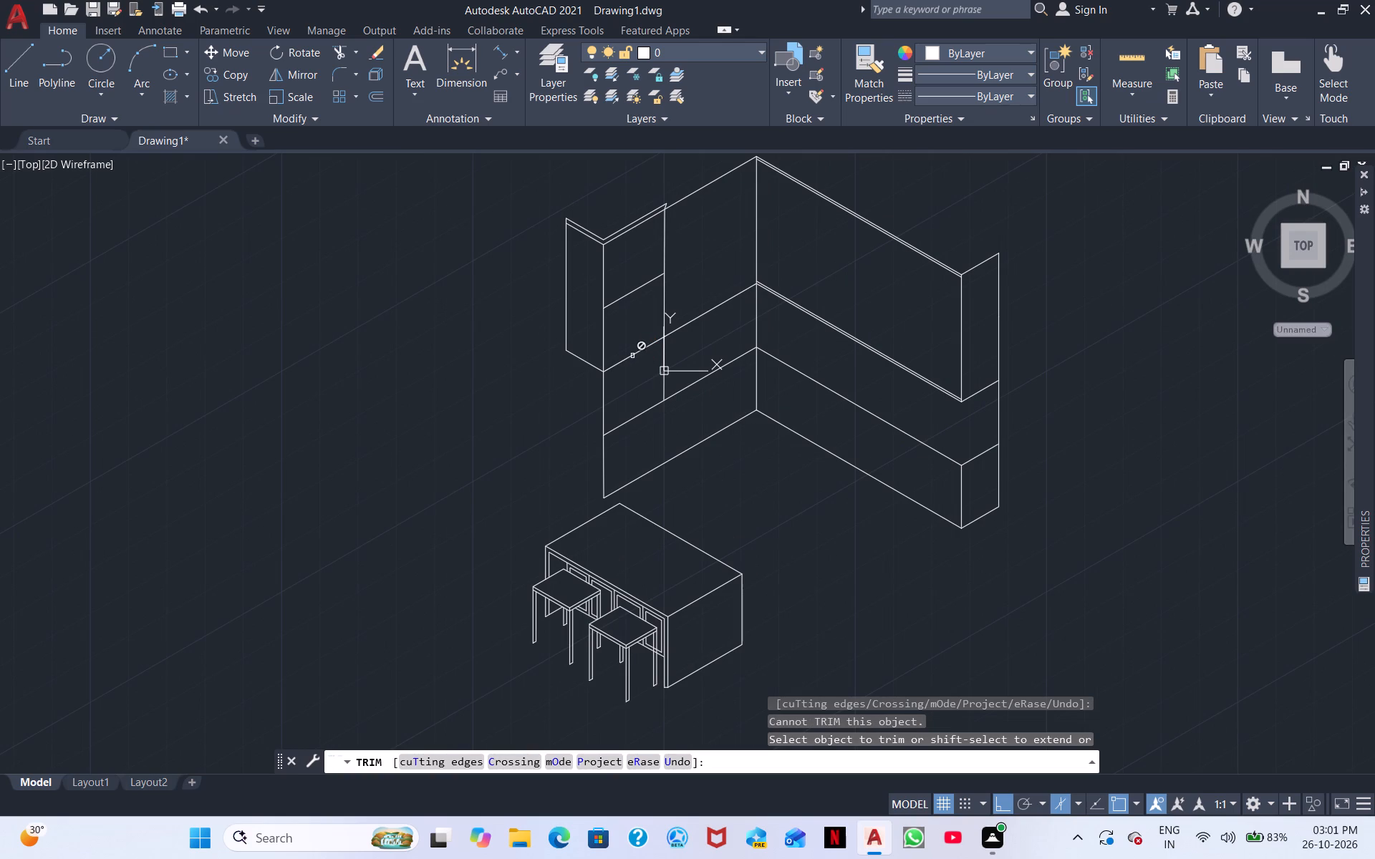
{"action": "left_click", "coordinate": [632, 356]}
{"action": "left_click", "coordinate": [635, 355]}
{"action": "left_click_drag", "start_coordinate": [635, 344], "coordinate": [634, 388]}
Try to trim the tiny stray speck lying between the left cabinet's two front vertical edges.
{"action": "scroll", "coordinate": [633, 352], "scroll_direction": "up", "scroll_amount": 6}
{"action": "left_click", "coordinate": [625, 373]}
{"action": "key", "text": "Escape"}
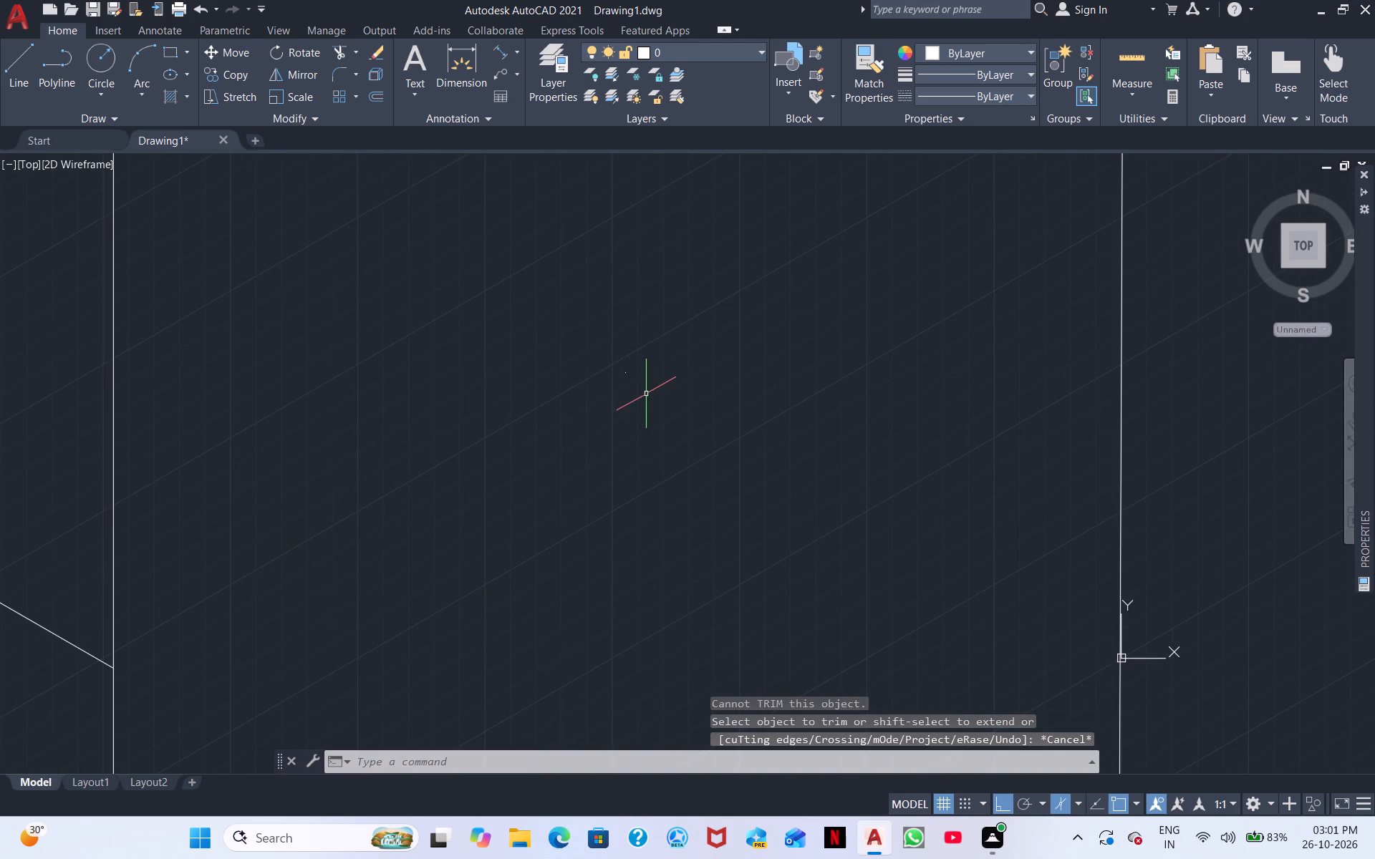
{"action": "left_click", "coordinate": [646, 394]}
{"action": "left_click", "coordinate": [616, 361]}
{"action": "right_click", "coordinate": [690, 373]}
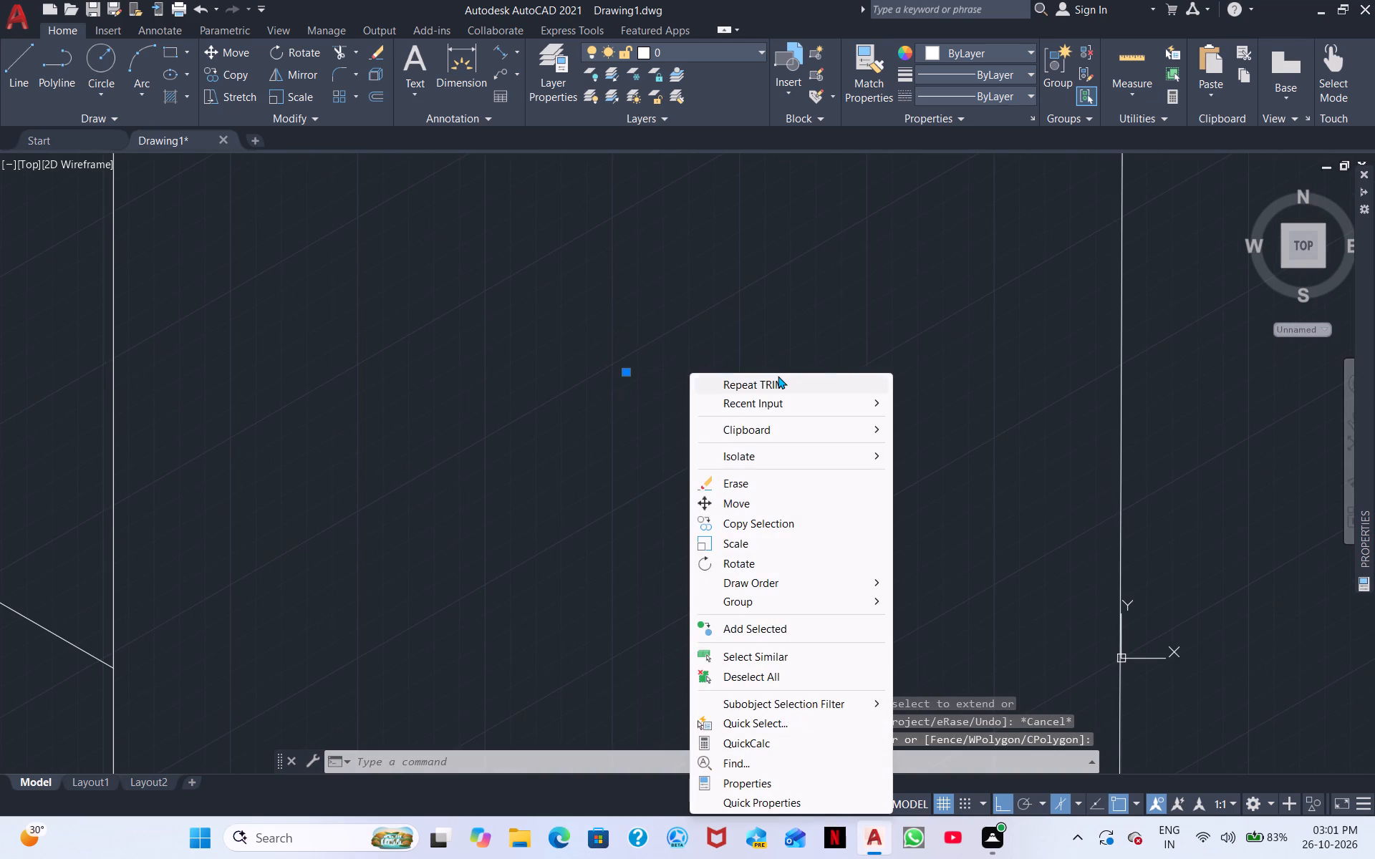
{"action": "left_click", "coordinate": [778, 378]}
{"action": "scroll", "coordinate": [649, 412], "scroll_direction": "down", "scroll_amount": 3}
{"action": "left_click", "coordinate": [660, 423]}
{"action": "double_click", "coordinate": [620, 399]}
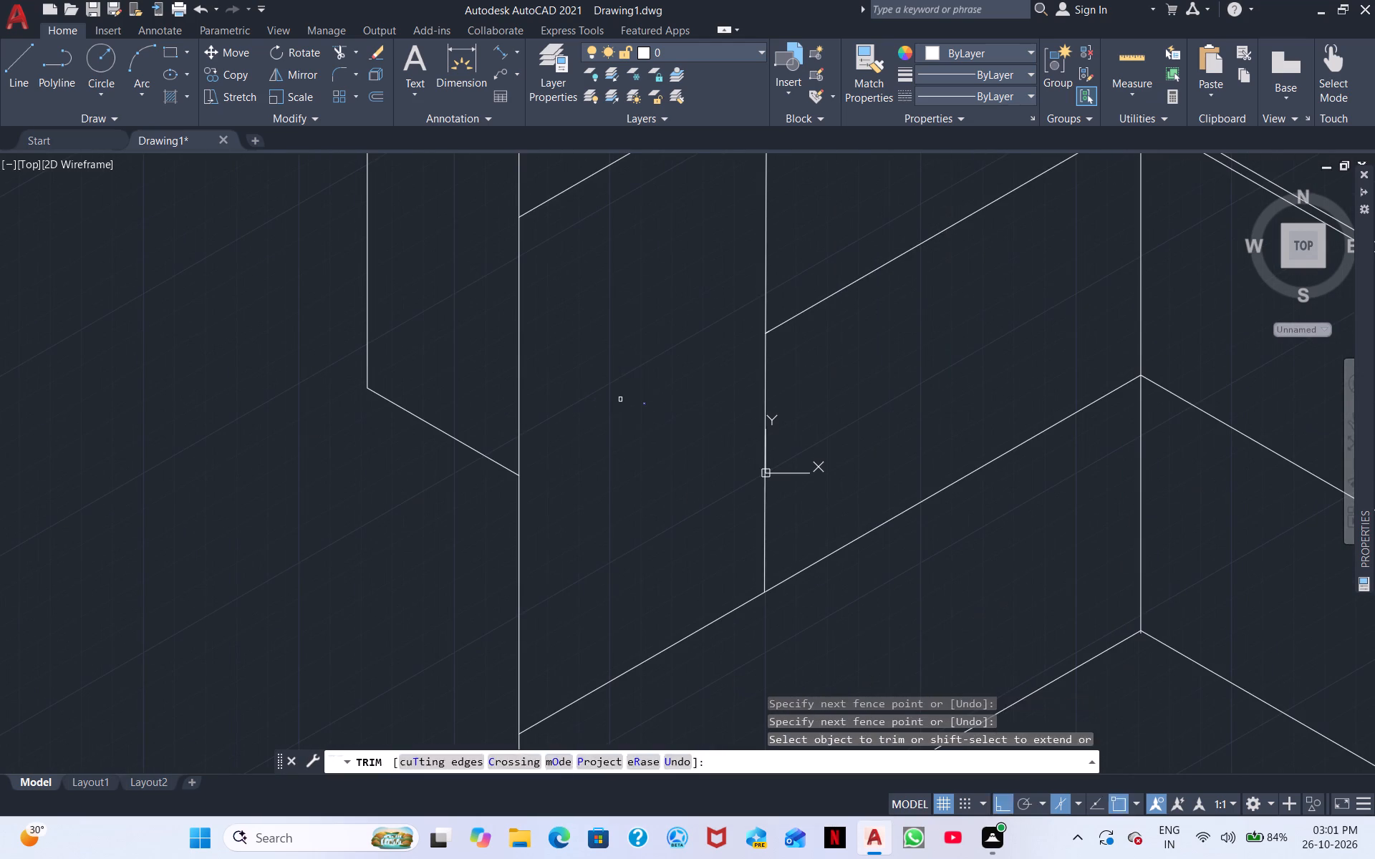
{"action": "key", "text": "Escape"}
Erase the tiny stray line fragment between the left cabinet's two front vertical edges.
{"action": "left_click", "coordinate": [667, 425]}
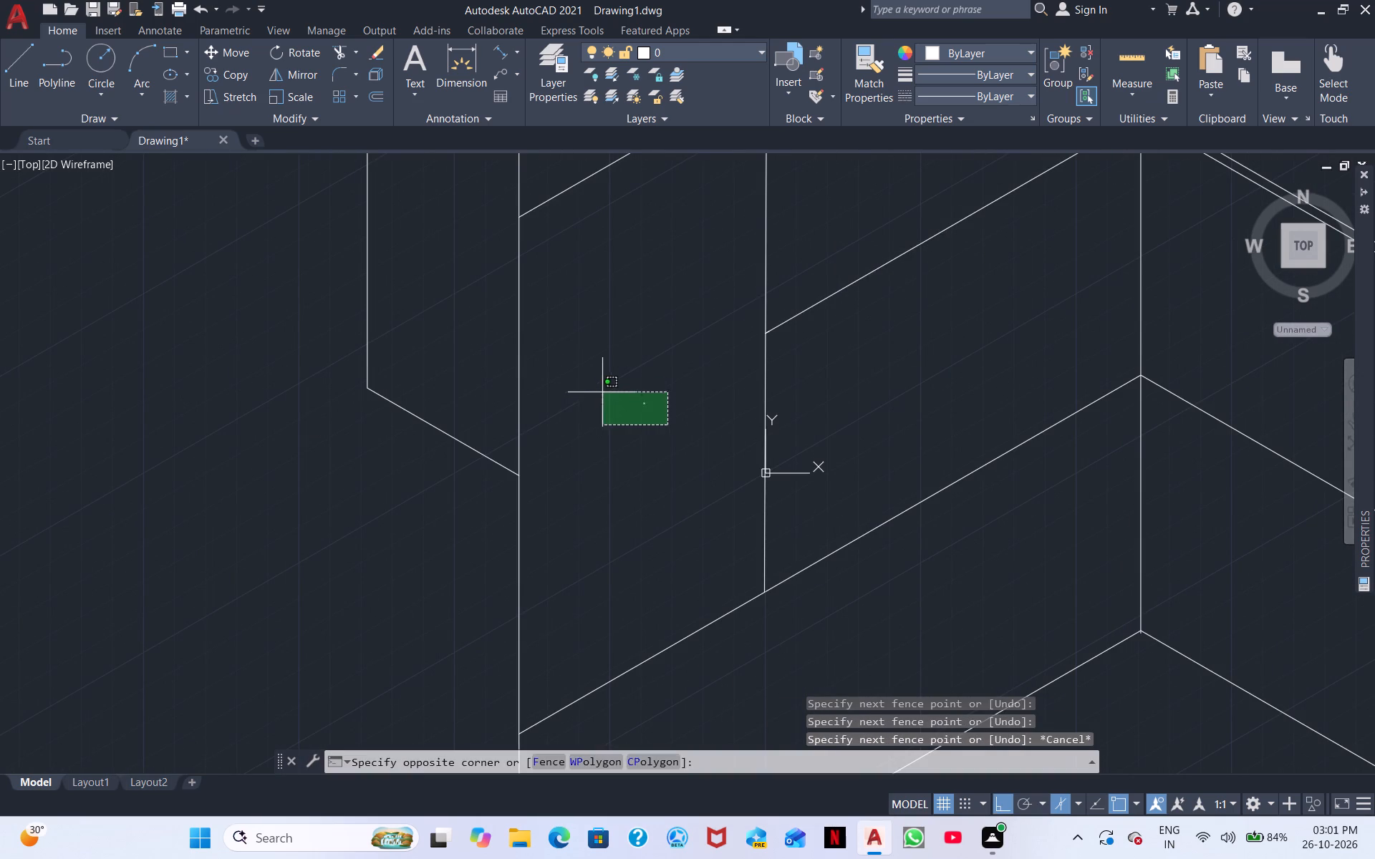
{"action": "left_click", "coordinate": [605, 387]}
{"action": "right_click", "coordinate": [673, 390]}
{"action": "left_click", "coordinate": [750, 480]}
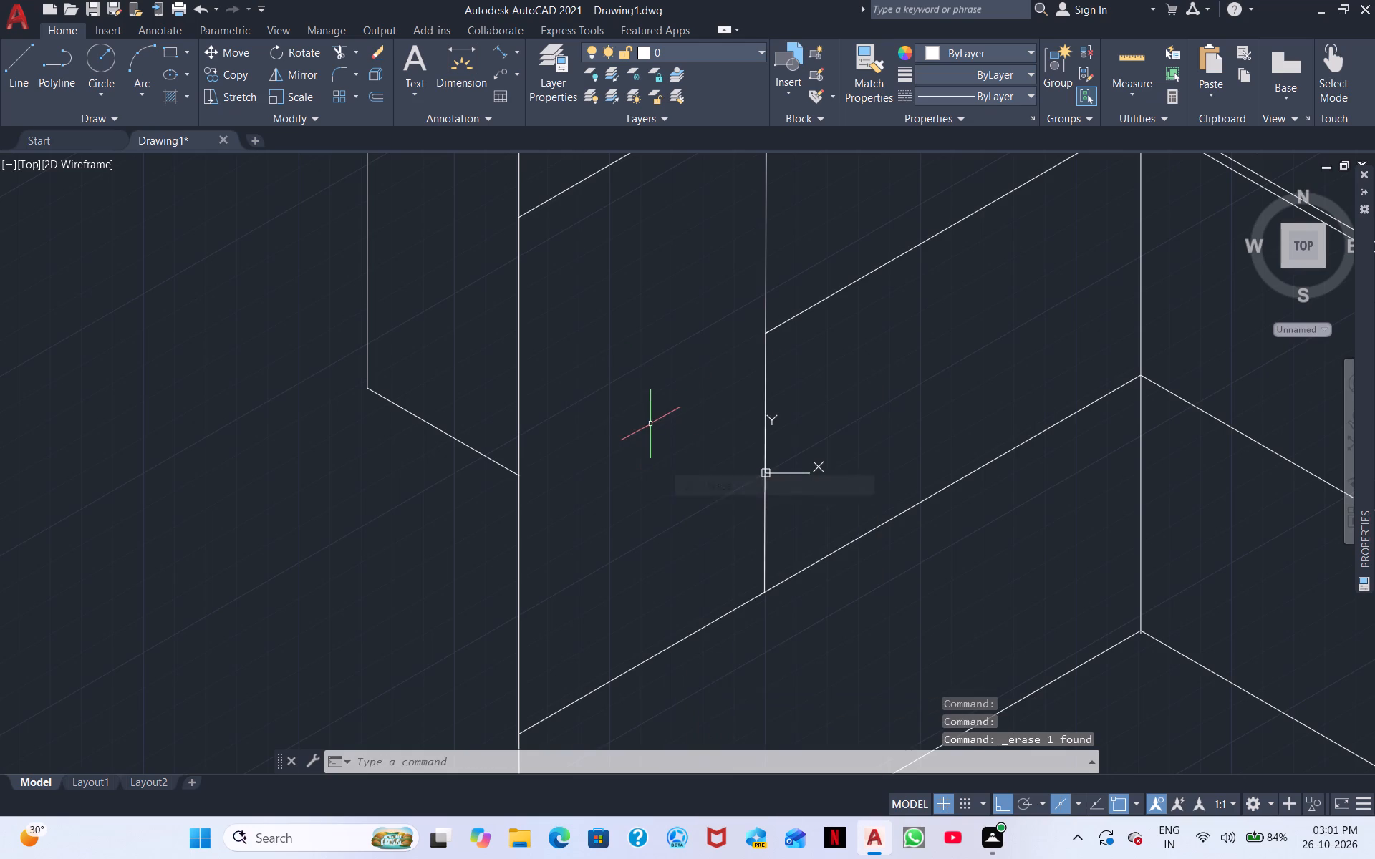
Erase the short slanted line closing the bottom of the left cabinet's side face.
{"action": "scroll", "coordinate": [650, 419], "scroll_direction": "down", "scroll_amount": 2}
{"action": "middle_click_drag", "start_coordinate": [668, 421], "coordinate": [687, 371]}
{"action": "scroll", "coordinate": [685, 374], "scroll_direction": "up", "scroll_amount": 1}
{"action": "scroll", "coordinate": [661, 414], "scroll_direction": "down", "scroll_amount": 2}
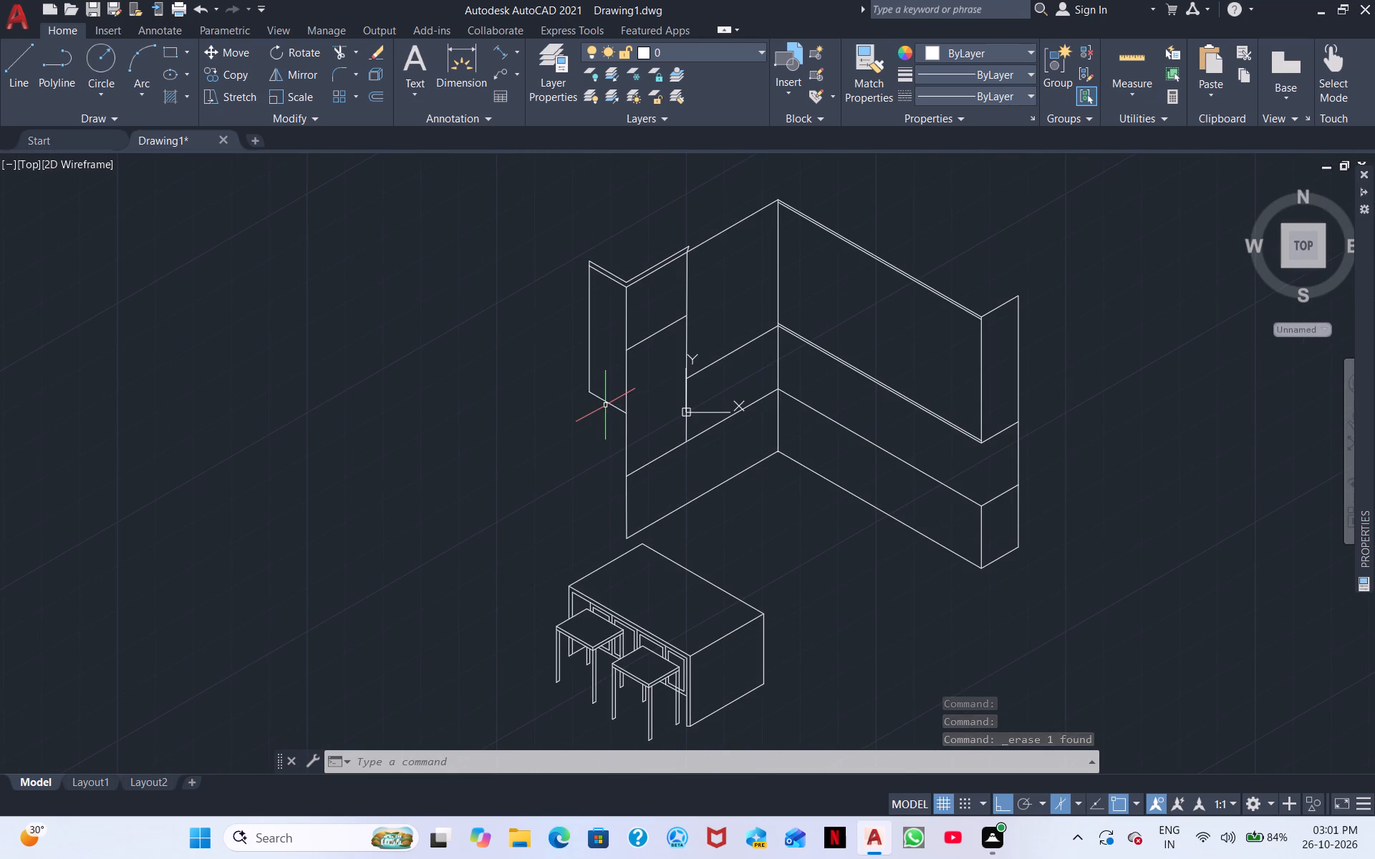
{"action": "left_click", "coordinate": [605, 404]}
{"action": "right_click", "coordinate": [672, 399]}
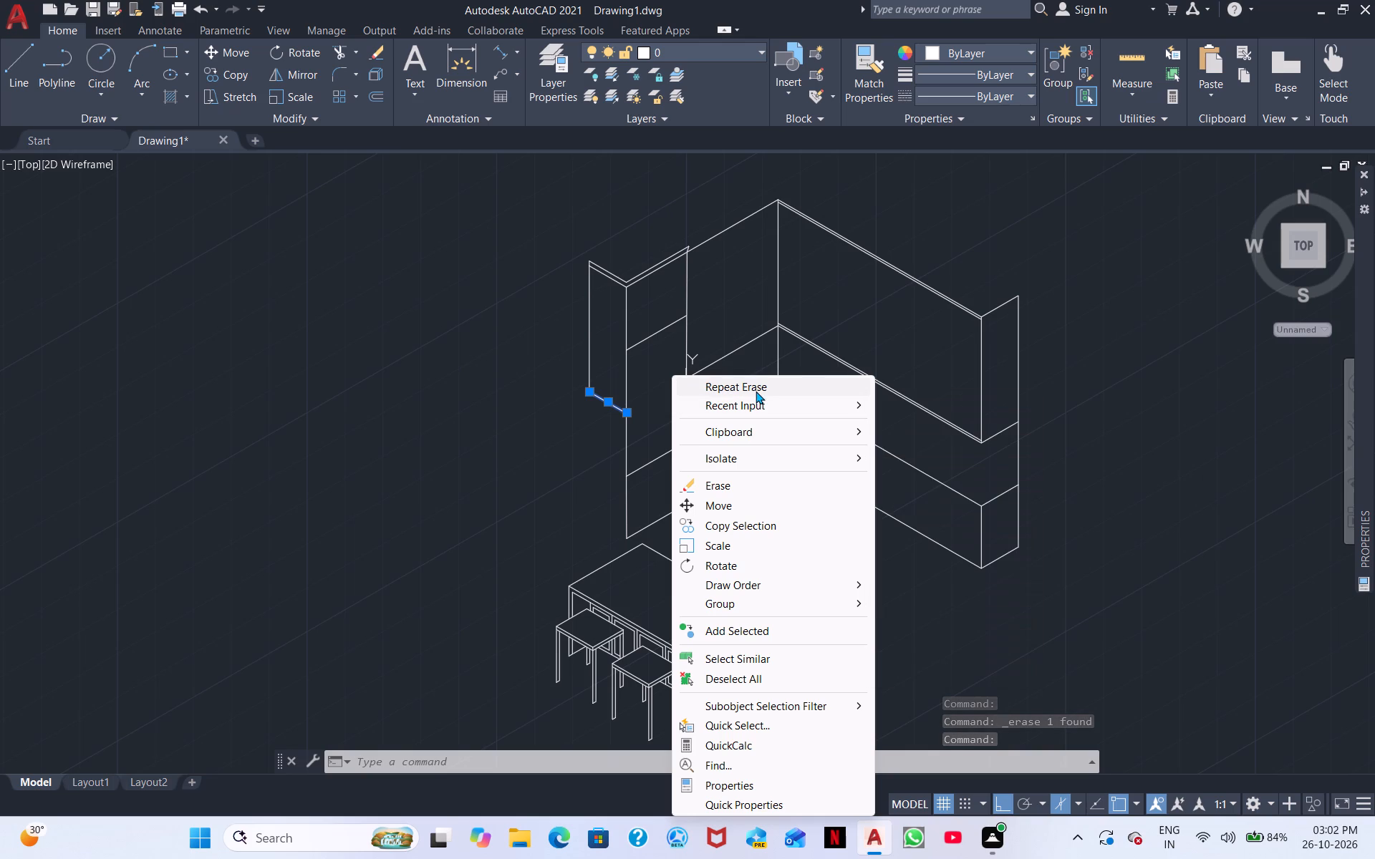
{"action": "left_click", "coordinate": [753, 389]}
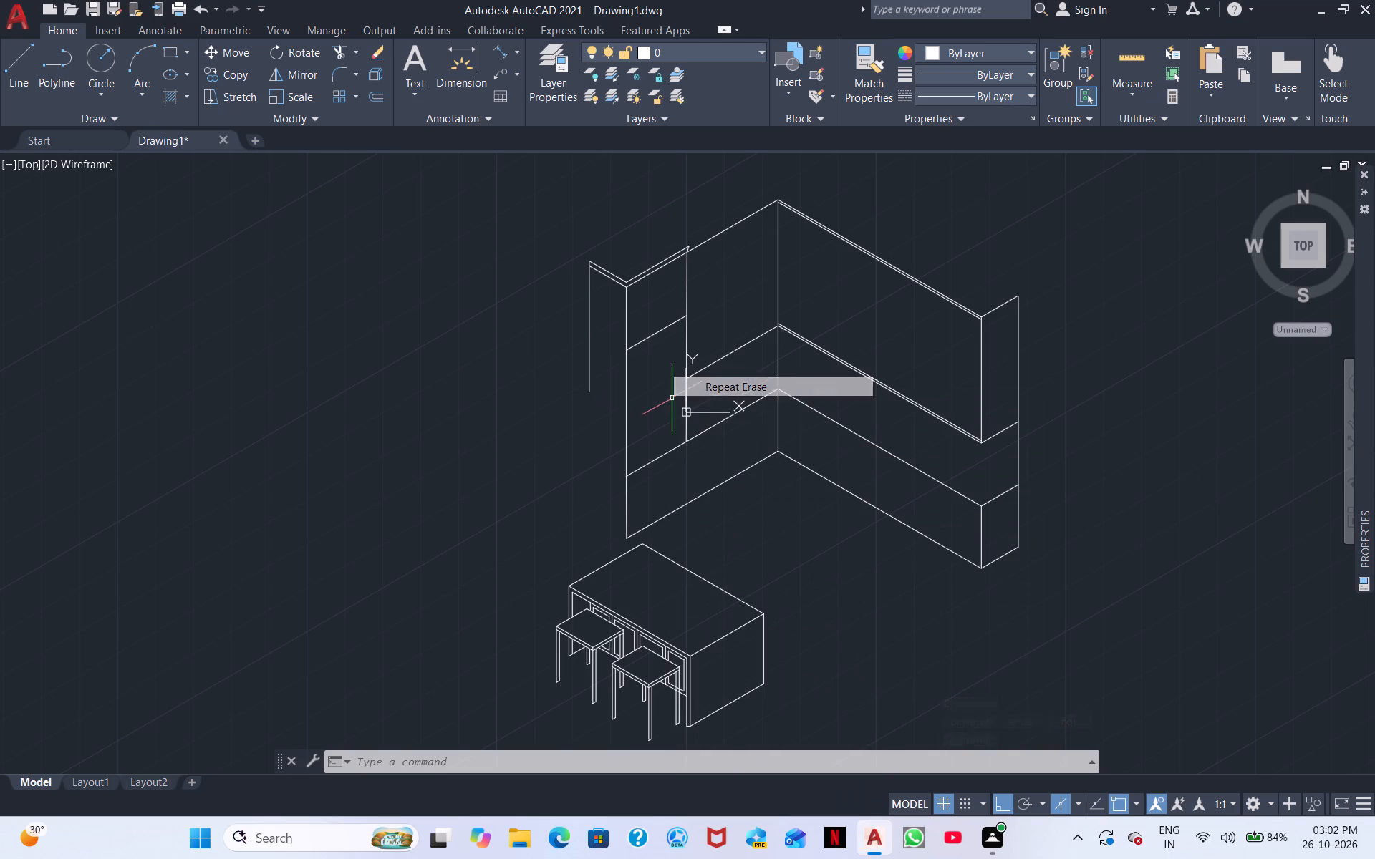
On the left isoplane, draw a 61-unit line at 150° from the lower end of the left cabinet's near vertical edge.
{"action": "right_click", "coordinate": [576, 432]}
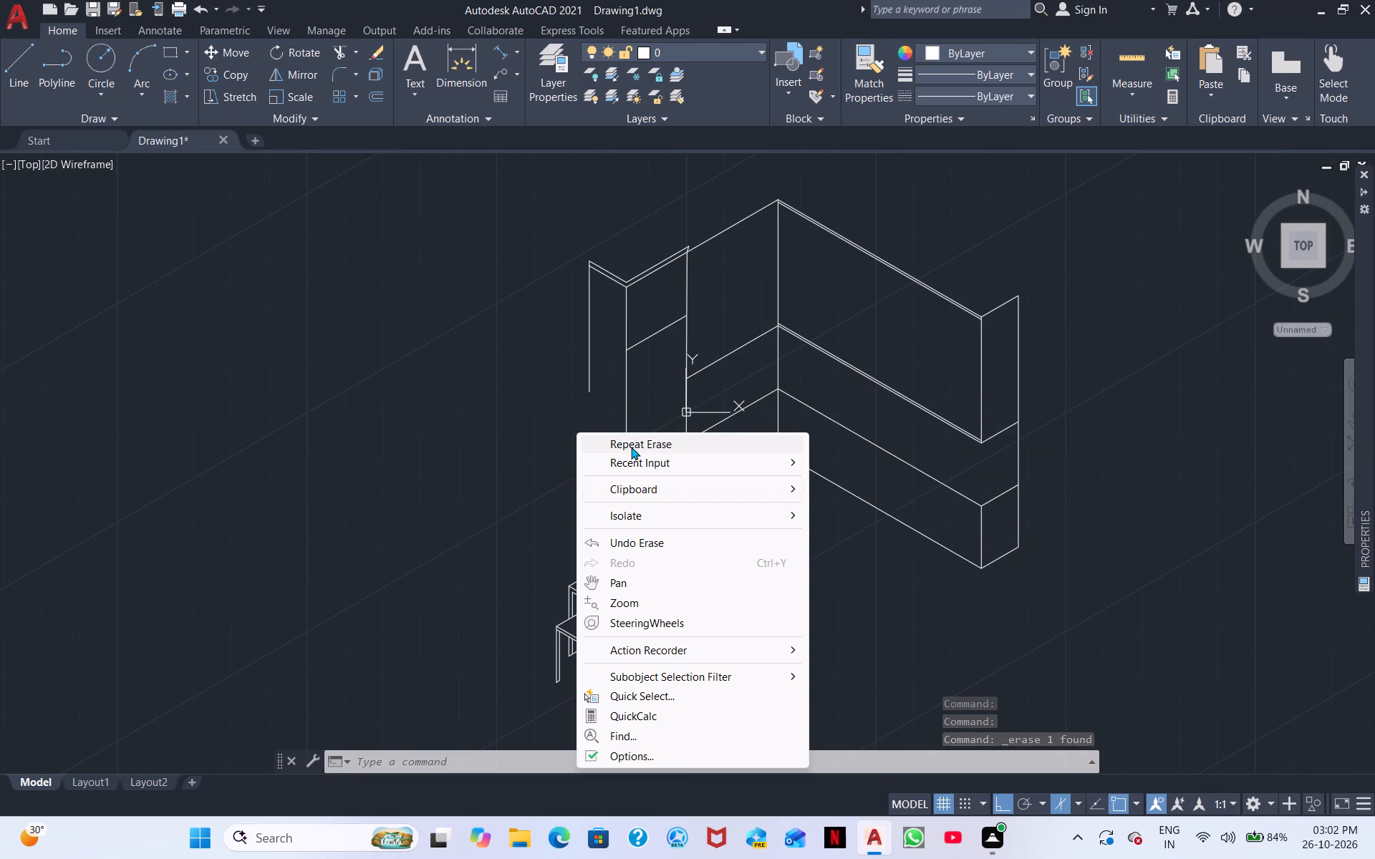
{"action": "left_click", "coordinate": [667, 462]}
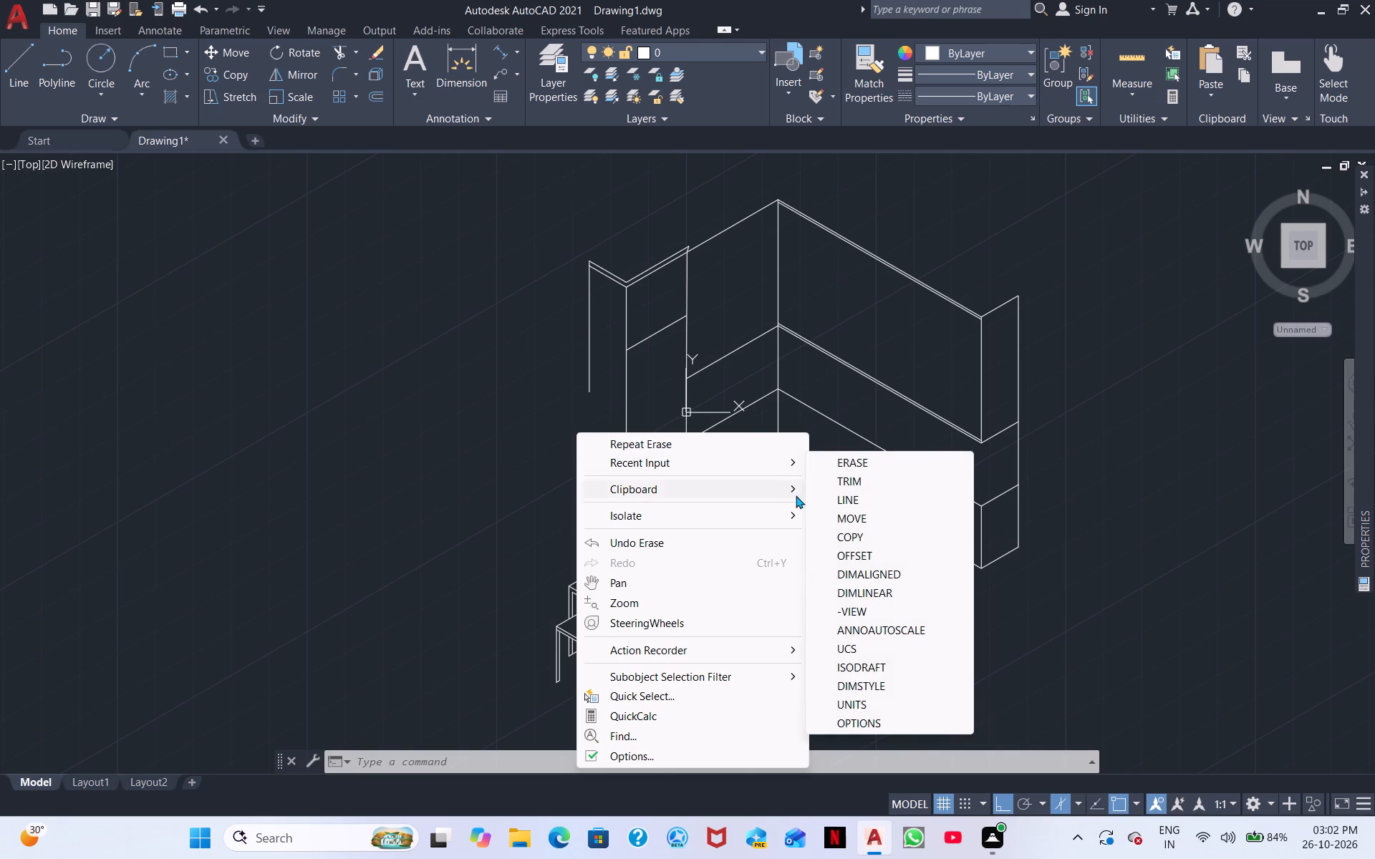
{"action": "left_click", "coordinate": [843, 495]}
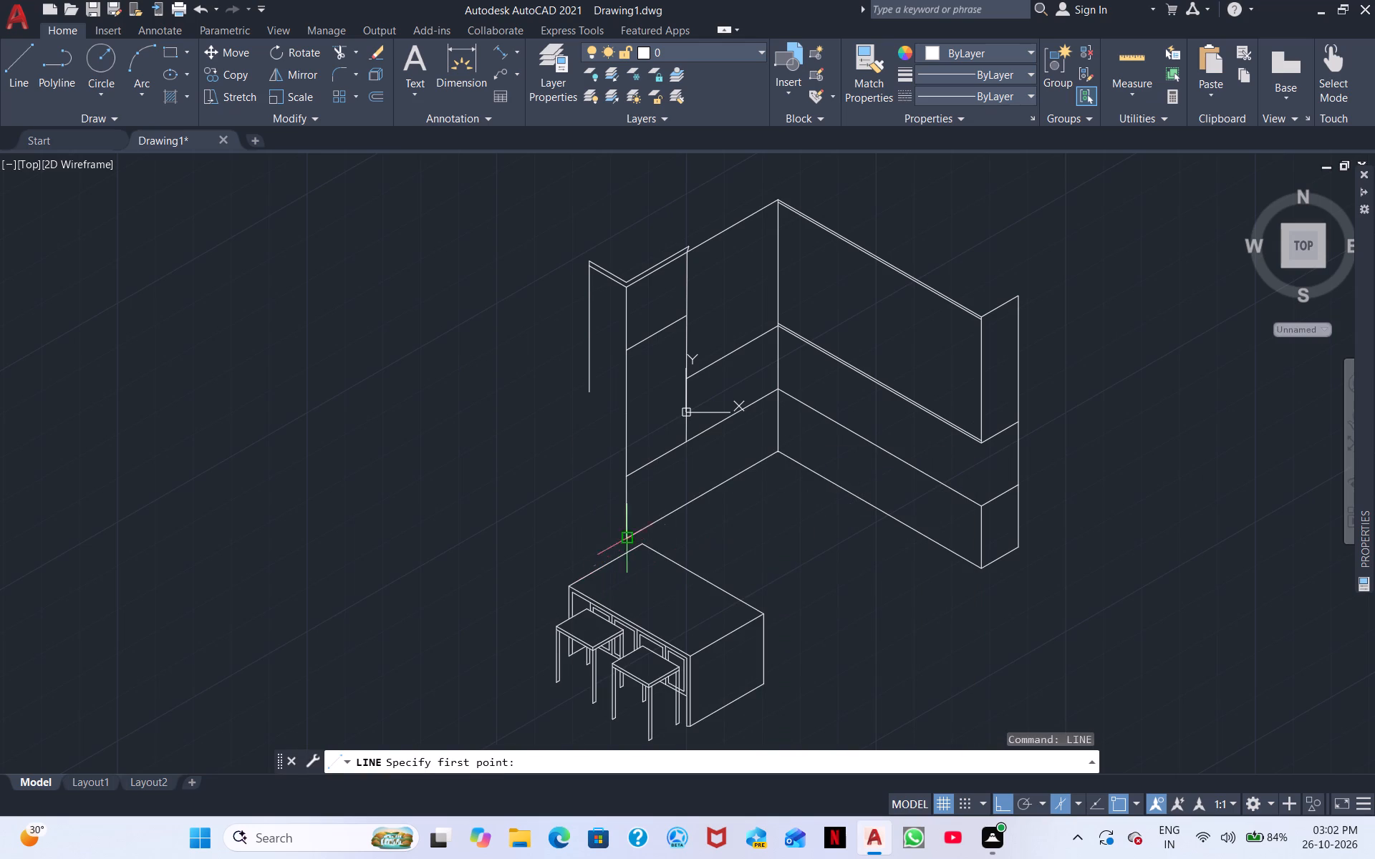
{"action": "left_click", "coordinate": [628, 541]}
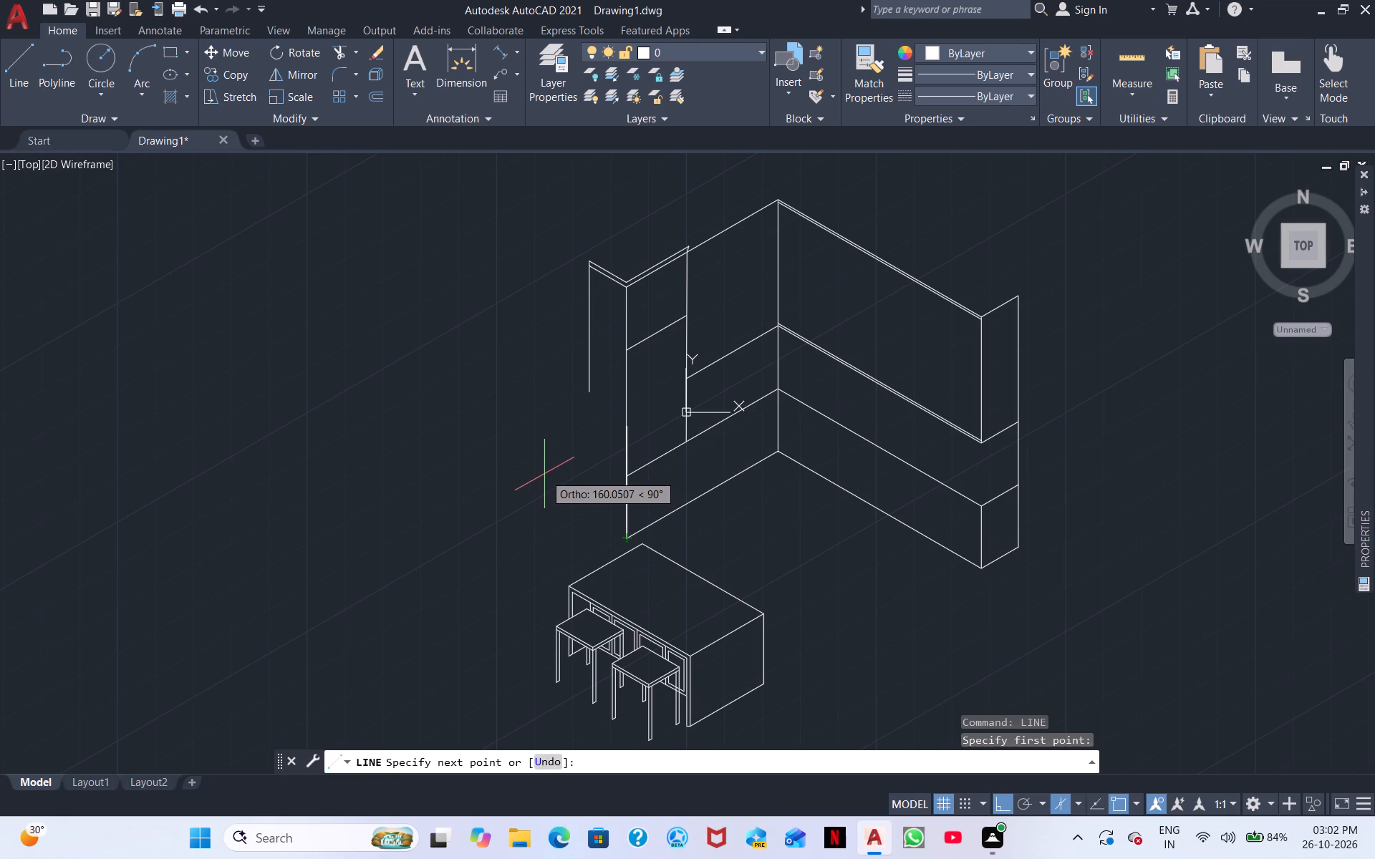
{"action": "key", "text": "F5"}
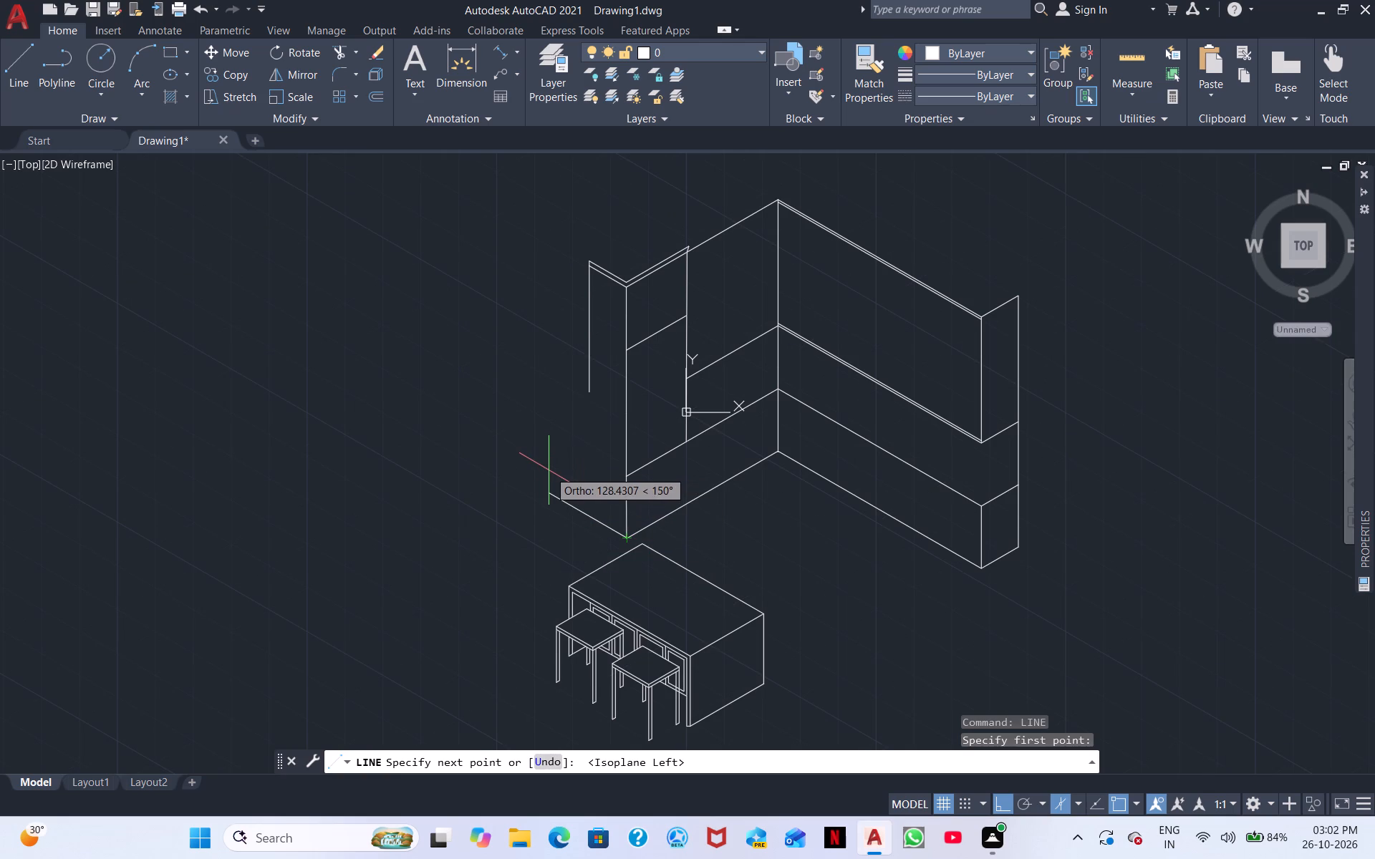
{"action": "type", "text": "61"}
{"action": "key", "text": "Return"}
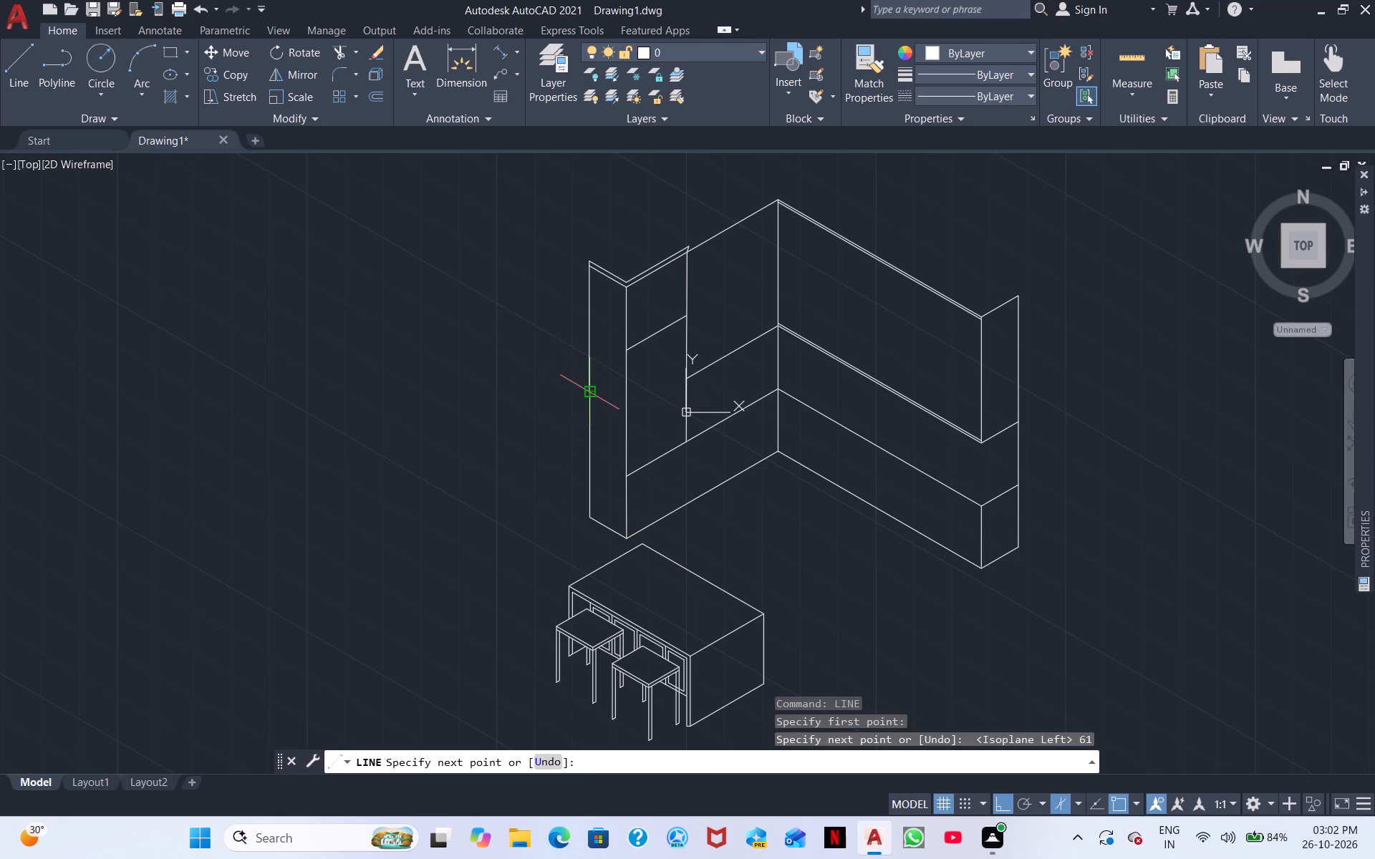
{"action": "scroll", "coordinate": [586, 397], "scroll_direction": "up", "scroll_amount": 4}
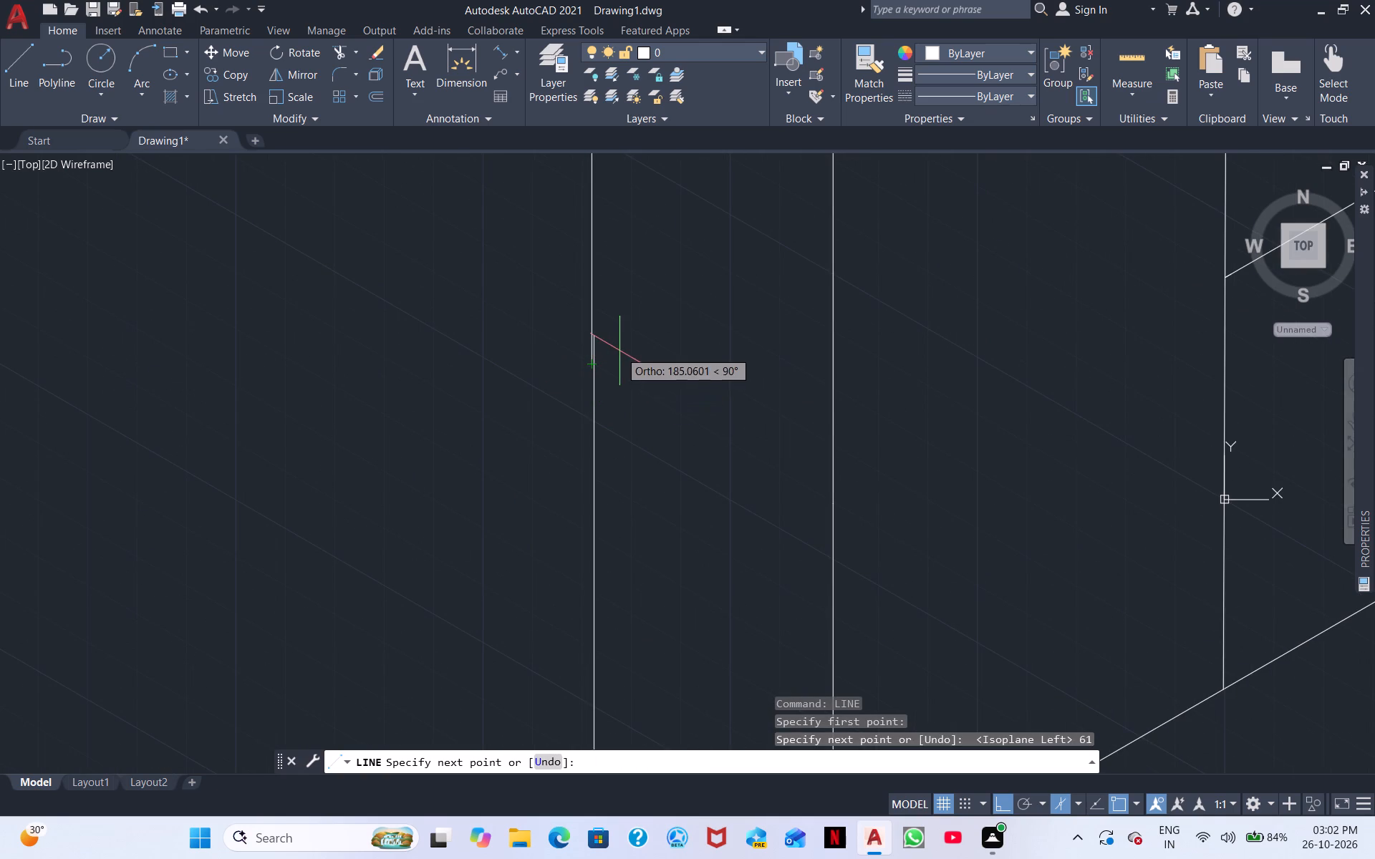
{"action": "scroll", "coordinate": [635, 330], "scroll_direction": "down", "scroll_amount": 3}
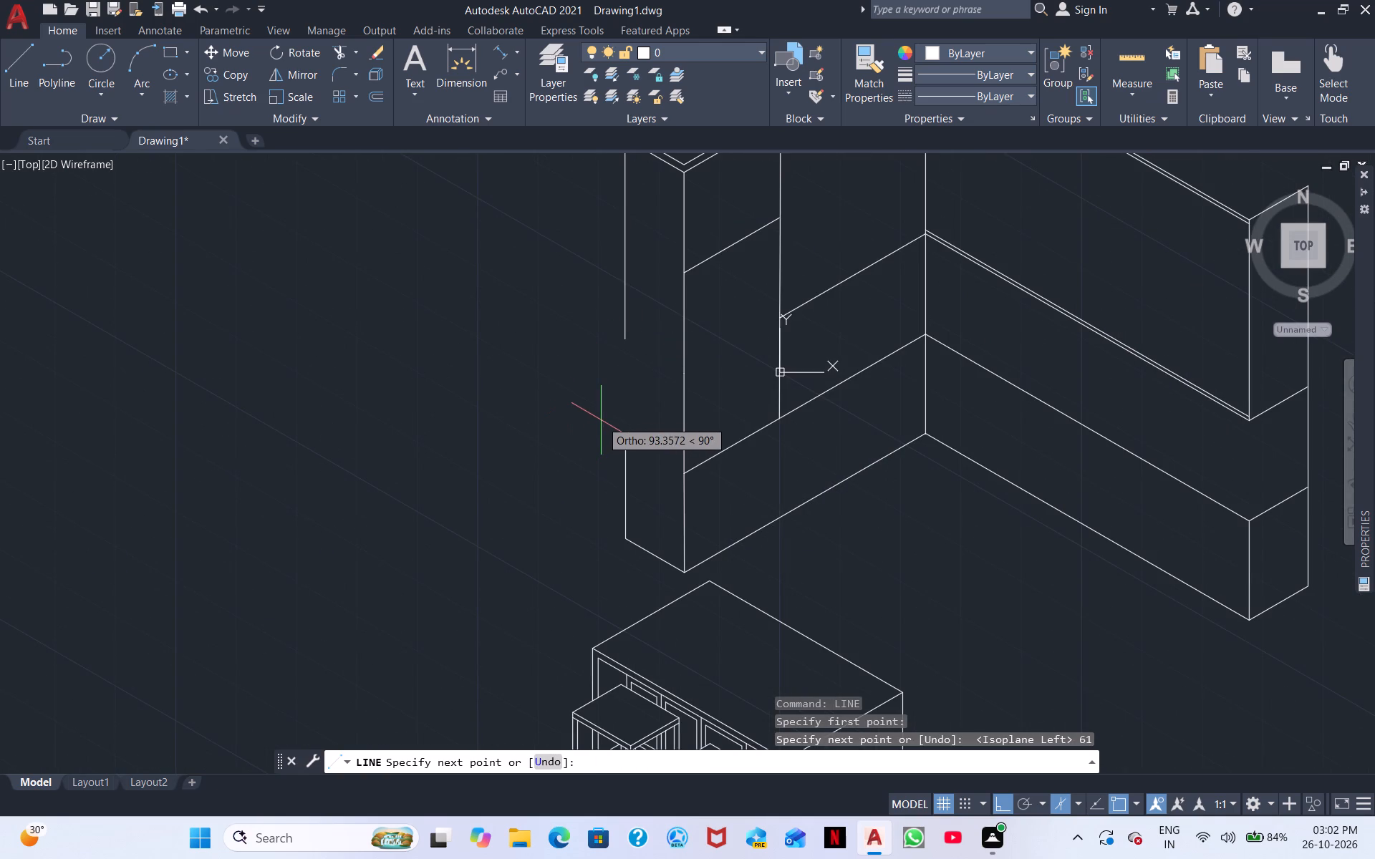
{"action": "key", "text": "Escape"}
Check the length of the left cabinet side's lower top edge with an aligned dimension, without placing it.
{"action": "left_click_drag", "start_coordinate": [657, 568], "coordinate": [657, 557]}
{"action": "left_click", "coordinate": [633, 526]}
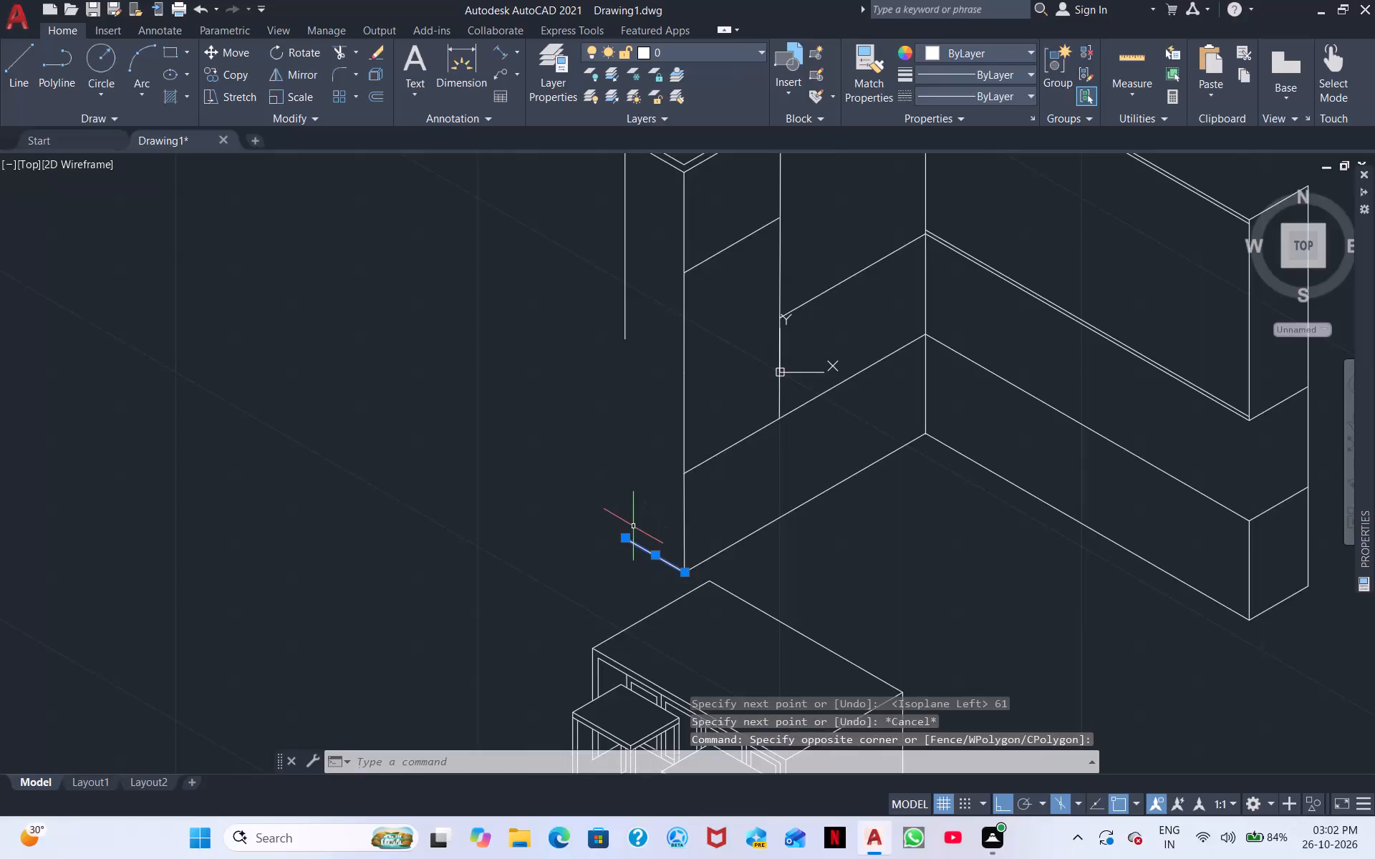
{"action": "right_click", "coordinate": [632, 522]}
{"action": "left_click", "coordinate": [715, 89]}
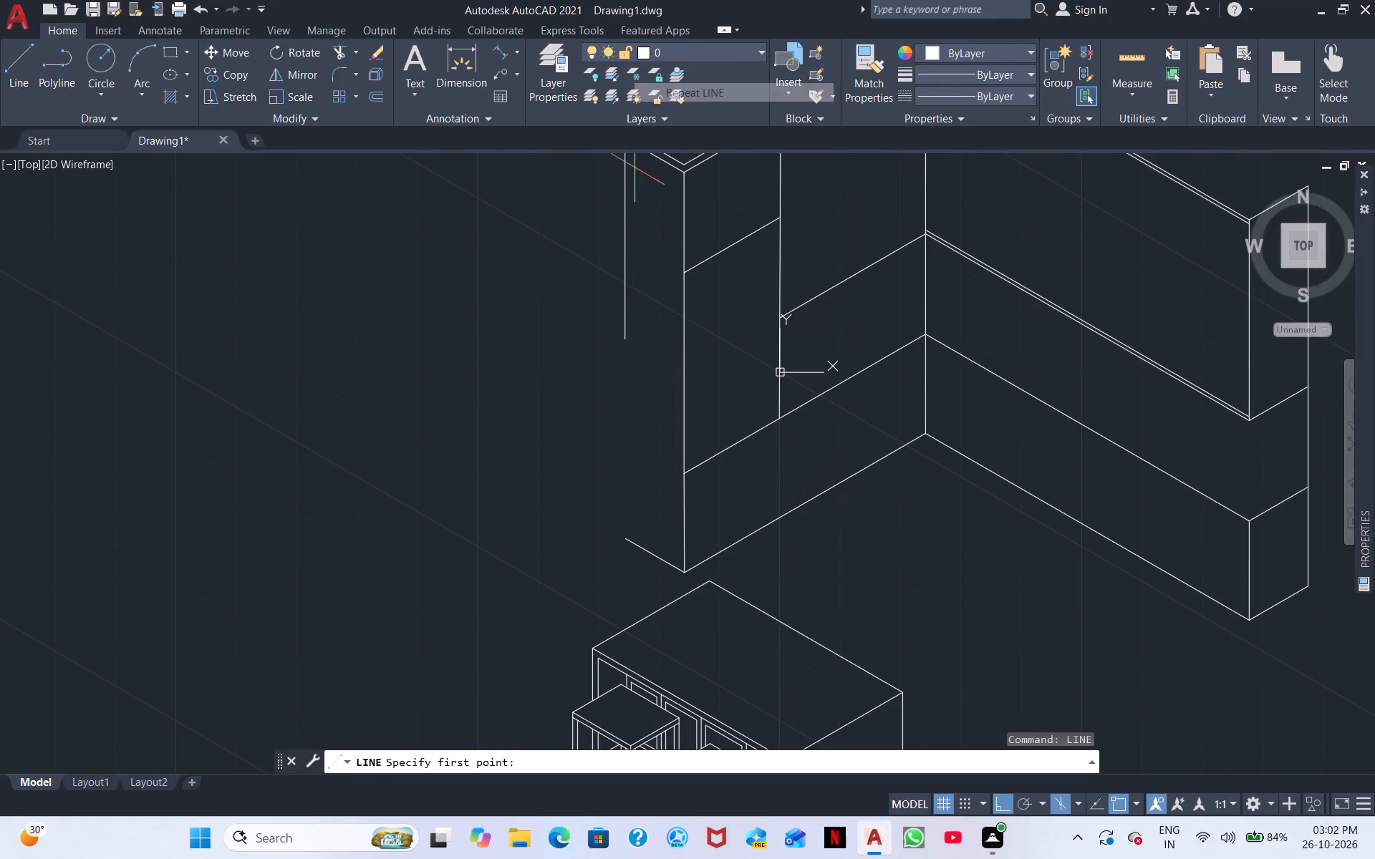
{"action": "scroll", "coordinate": [541, 495], "scroll_direction": "down", "scroll_amount": 1}
{"action": "middle_click_drag", "start_coordinate": [579, 304], "coordinate": [551, 492]}
{"action": "scroll", "coordinate": [553, 467], "scroll_direction": "up", "scroll_amount": 2}
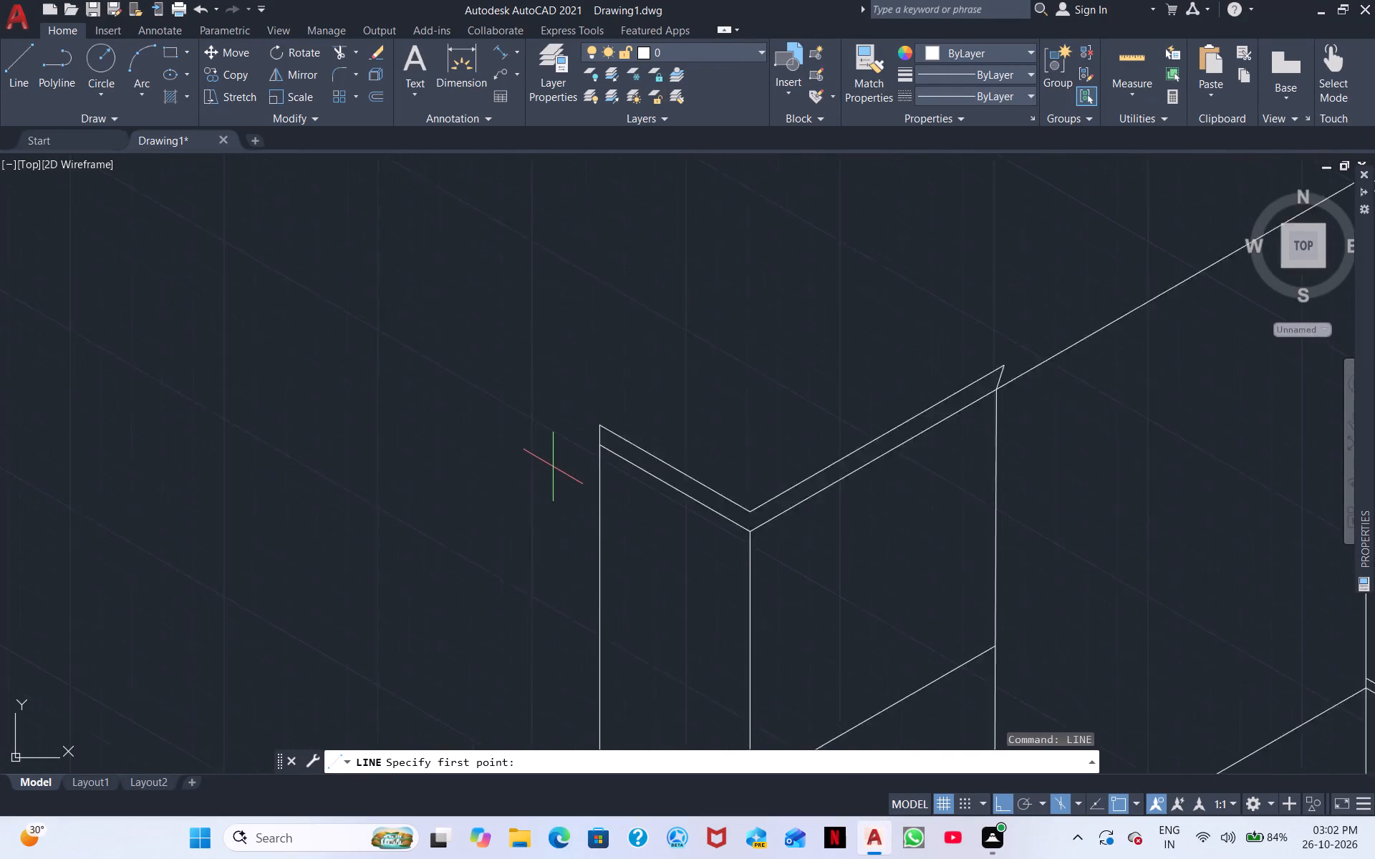
{"action": "scroll", "coordinate": [553, 467], "scroll_direction": "up", "scroll_amount": 2}
{"action": "left_click", "coordinate": [498, 44]}
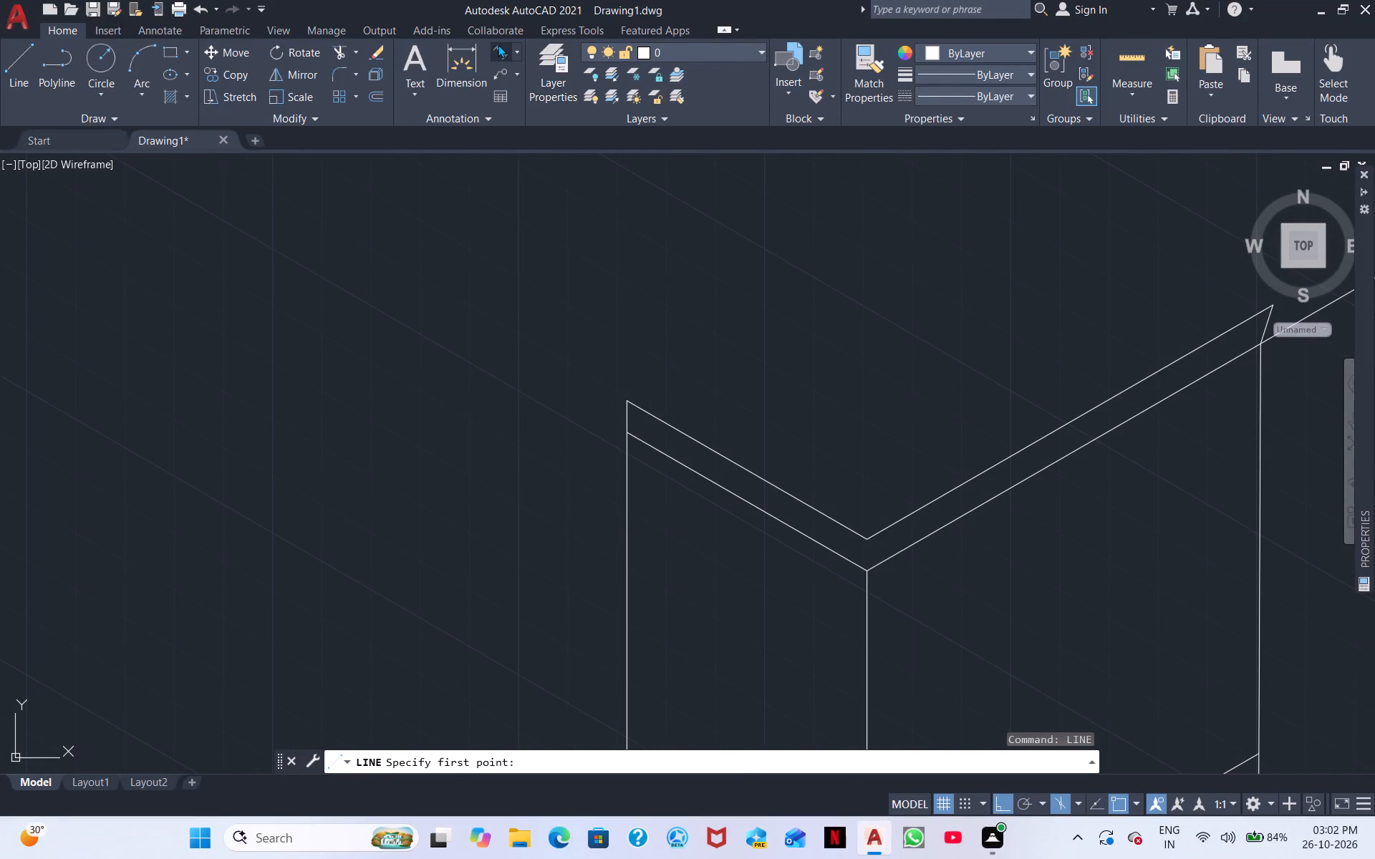
{"action": "left_click", "coordinate": [629, 433]}
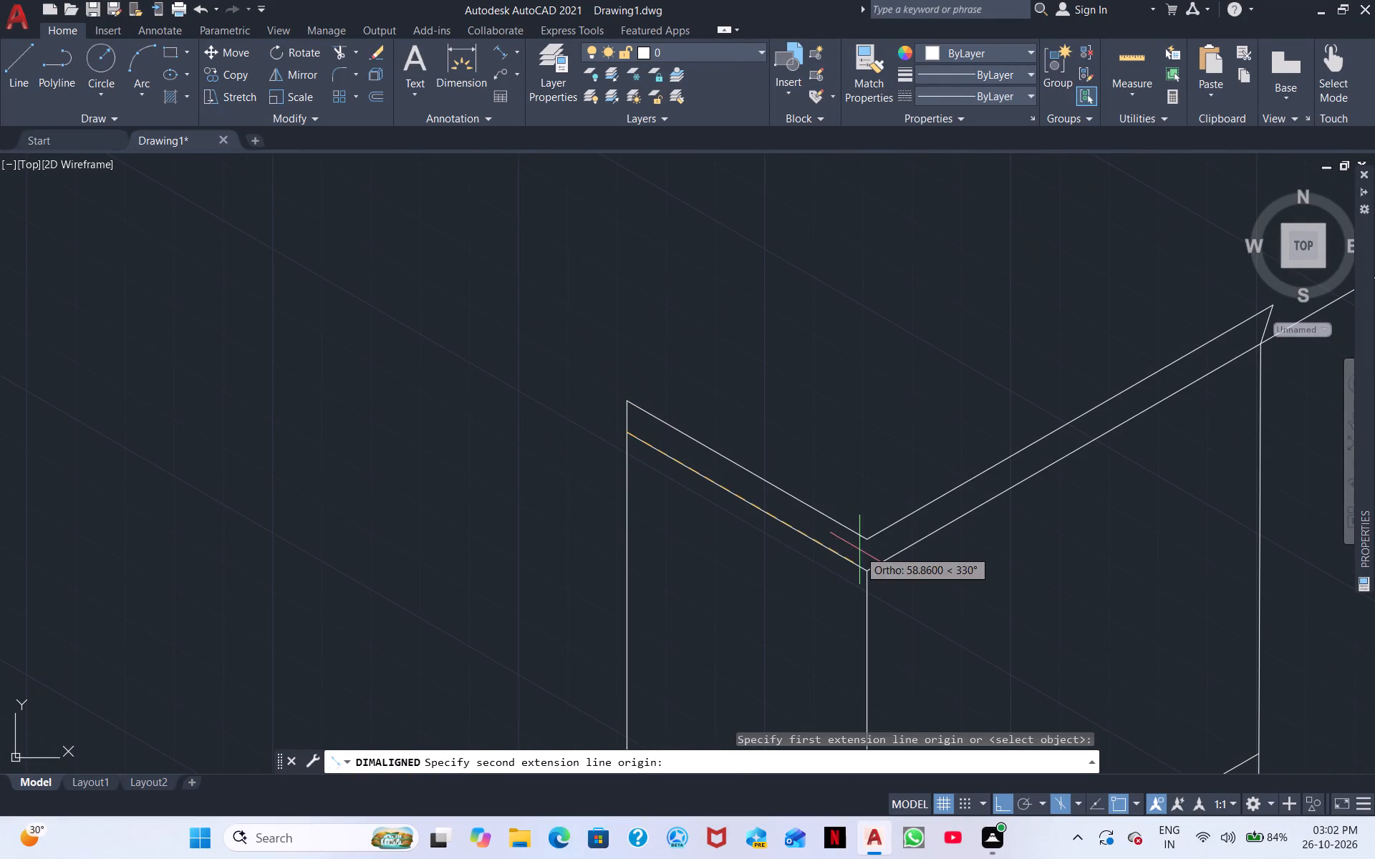
{"action": "left_click", "coordinate": [869, 571]}
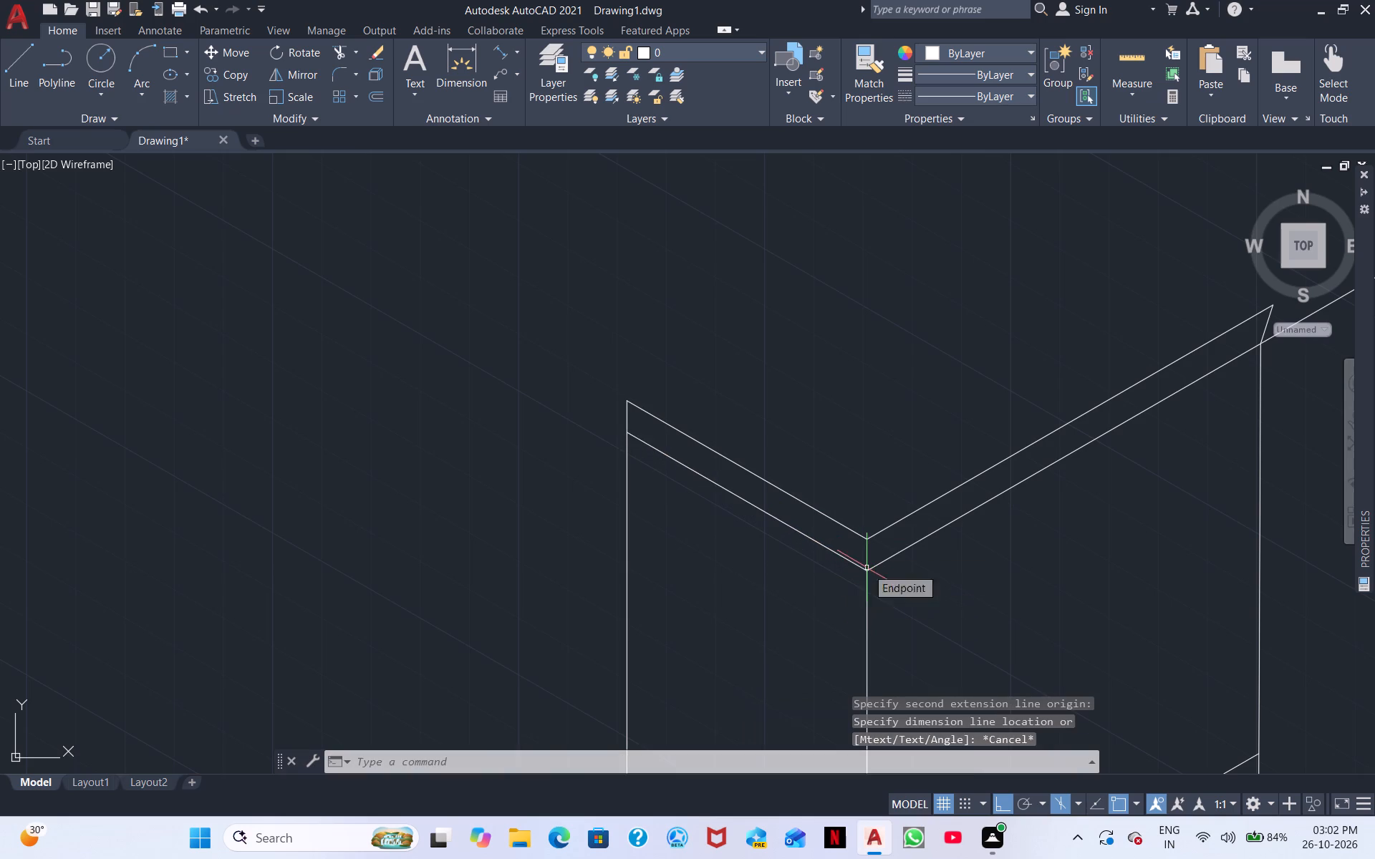
{"action": "key", "text": "Escape"}
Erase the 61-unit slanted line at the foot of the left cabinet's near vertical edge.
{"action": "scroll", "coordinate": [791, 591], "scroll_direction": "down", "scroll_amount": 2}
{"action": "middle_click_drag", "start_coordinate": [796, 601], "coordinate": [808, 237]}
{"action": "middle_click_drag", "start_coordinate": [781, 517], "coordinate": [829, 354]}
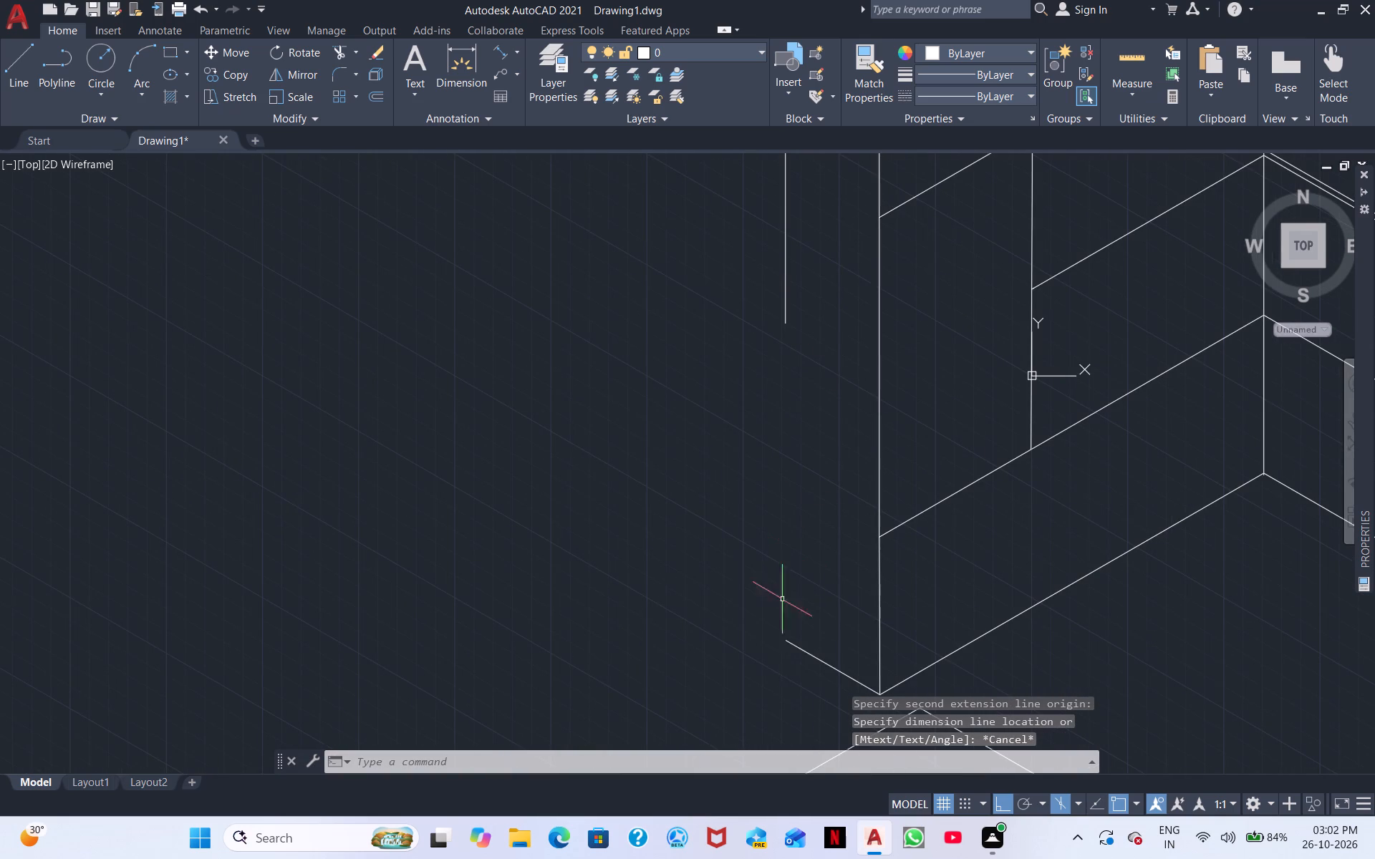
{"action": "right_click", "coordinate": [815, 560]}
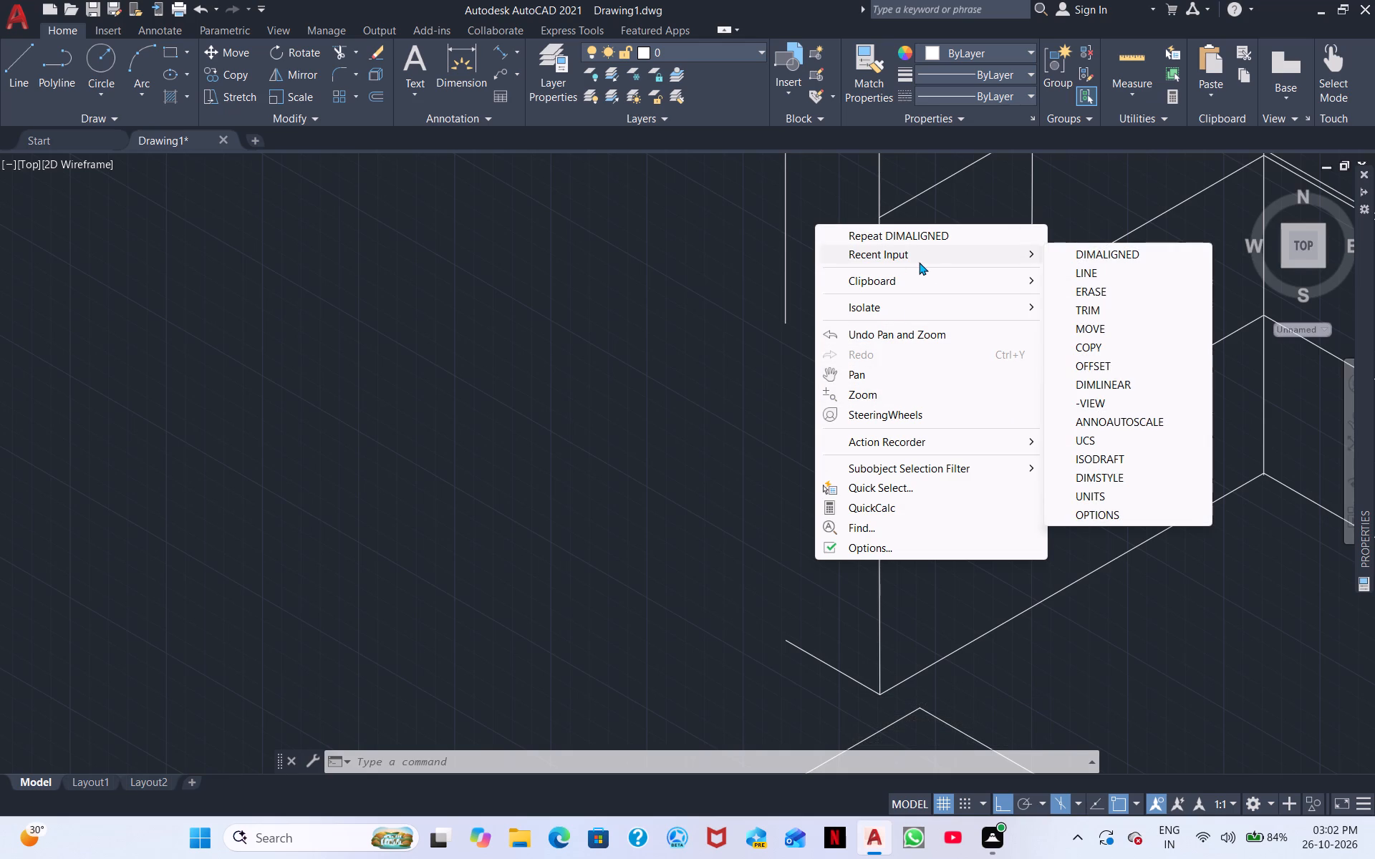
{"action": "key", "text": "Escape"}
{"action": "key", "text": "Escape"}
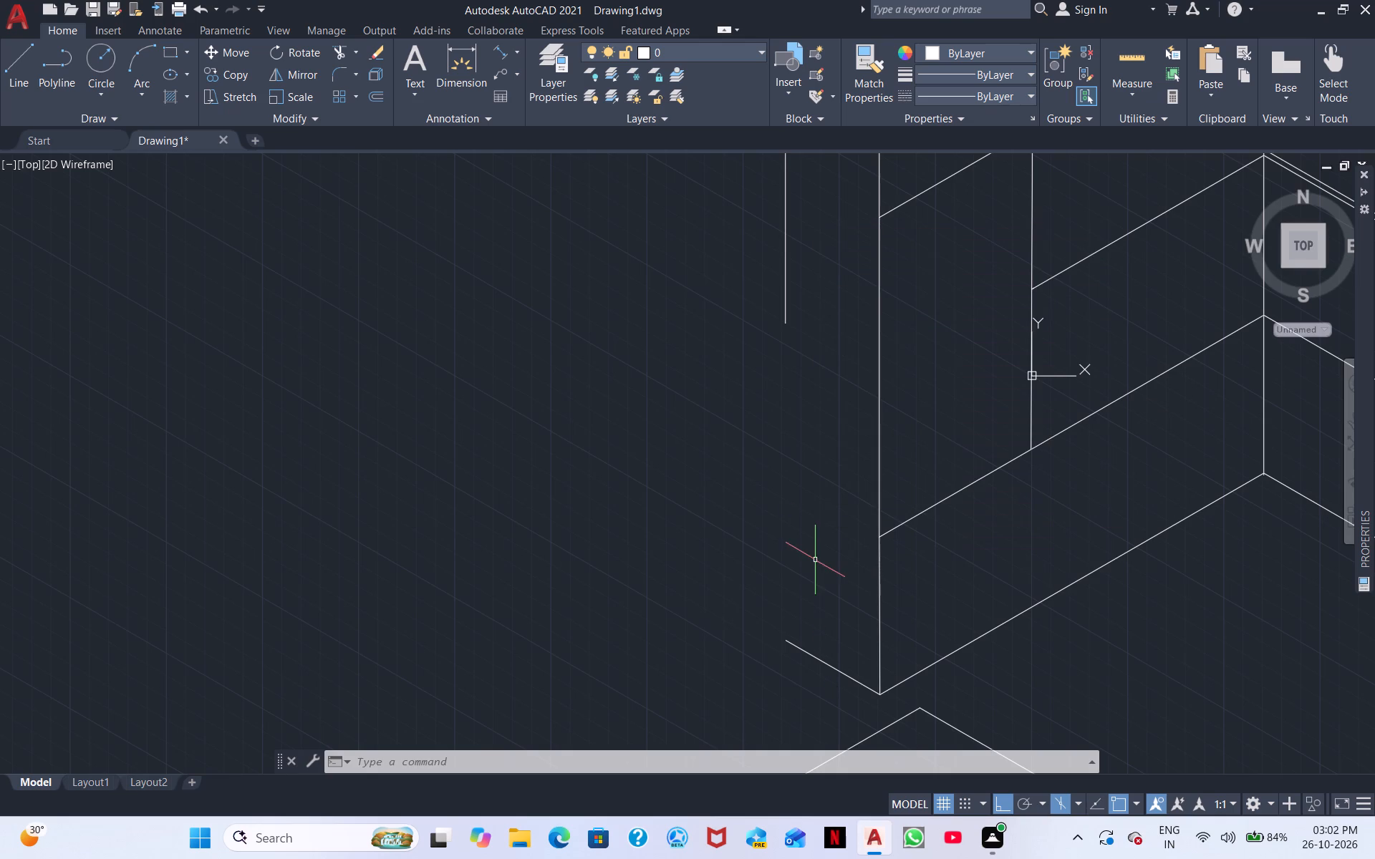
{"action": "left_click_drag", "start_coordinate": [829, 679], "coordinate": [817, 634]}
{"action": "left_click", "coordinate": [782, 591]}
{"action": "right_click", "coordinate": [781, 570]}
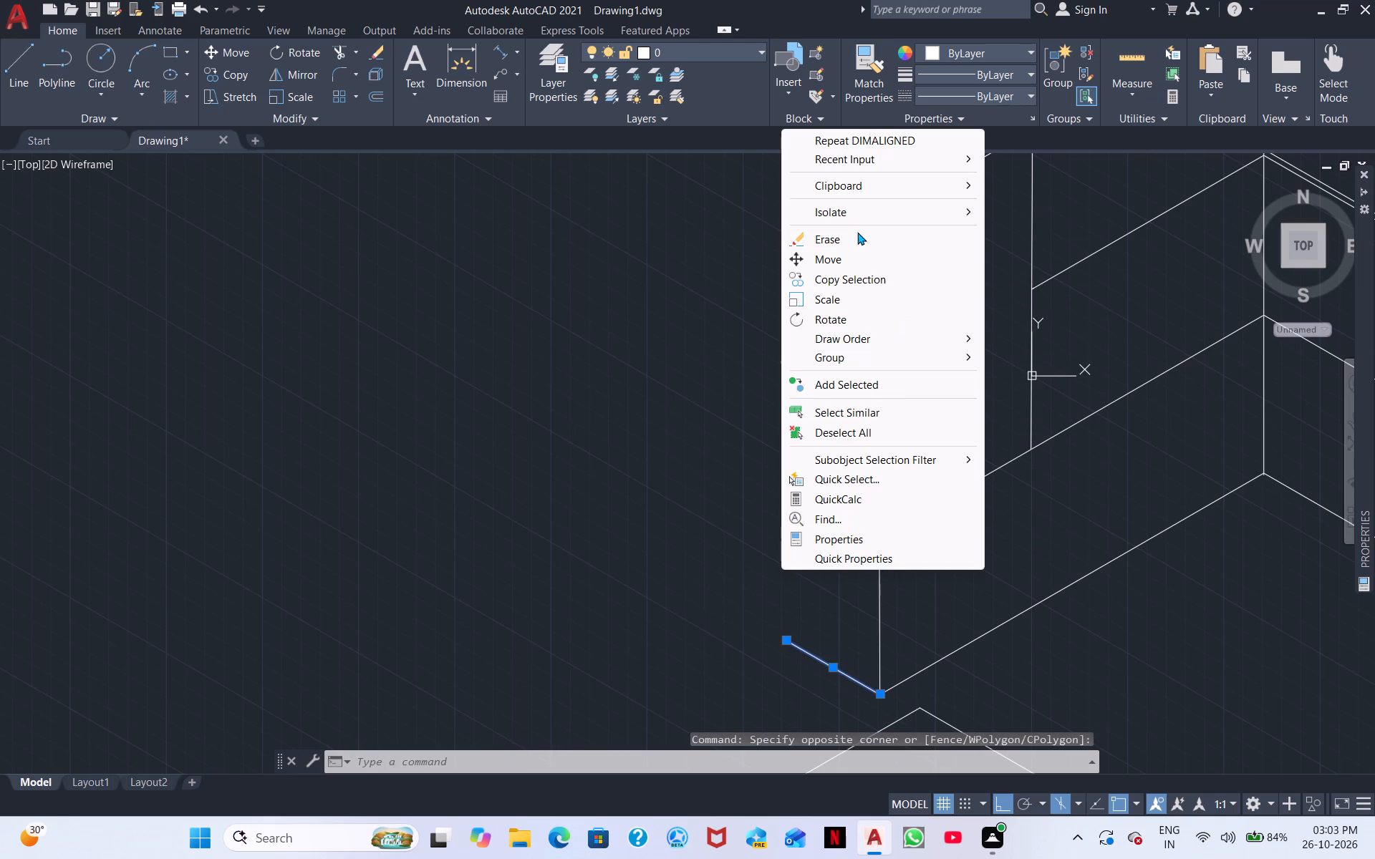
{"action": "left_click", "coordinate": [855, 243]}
Draw a 61-unit line at 150° from the foot of the near vertical edge, continuing vertically up to the outer edge's lower end.
{"action": "right_click", "coordinate": [645, 484]}
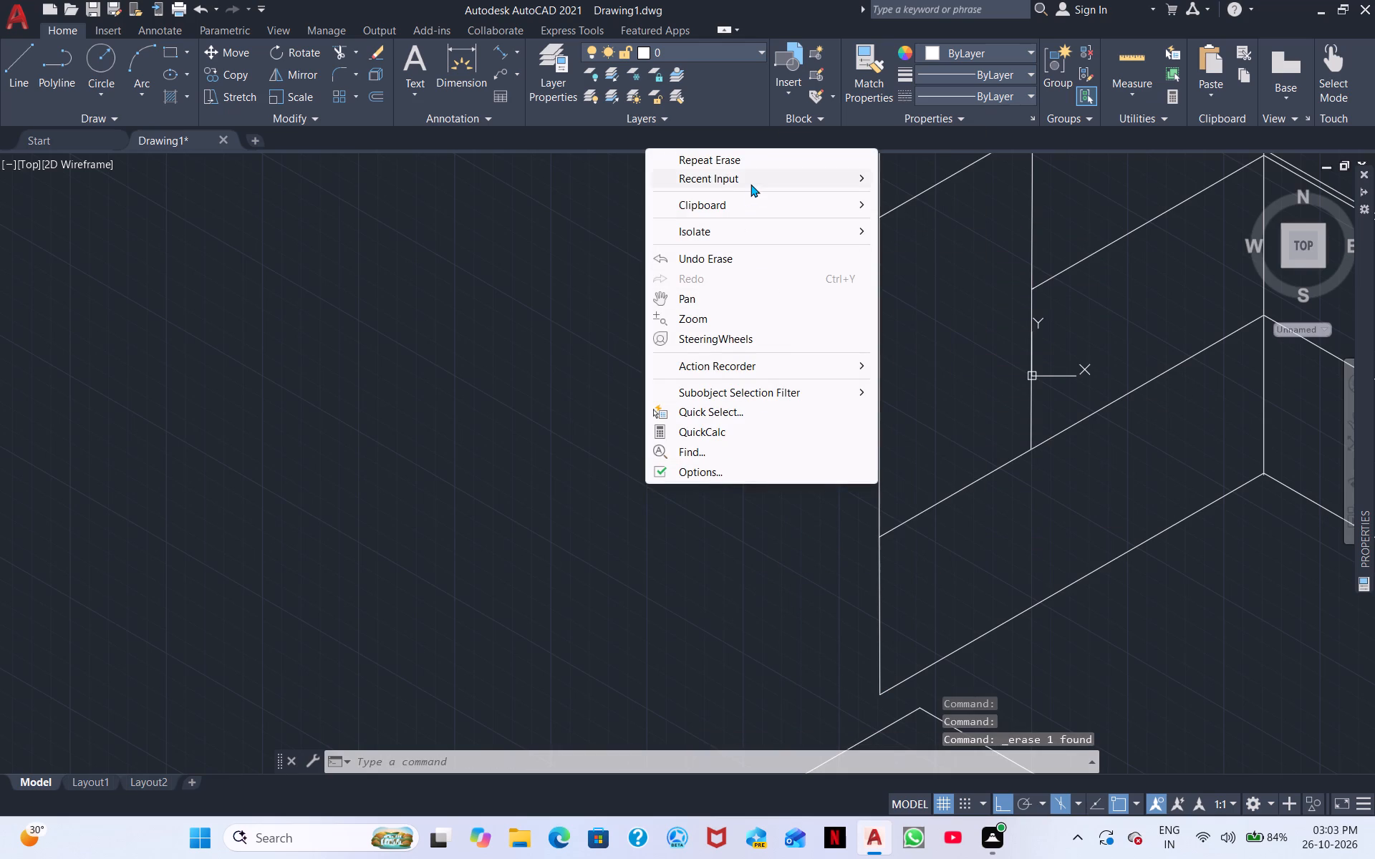
{"action": "left_click", "coordinate": [925, 210]}
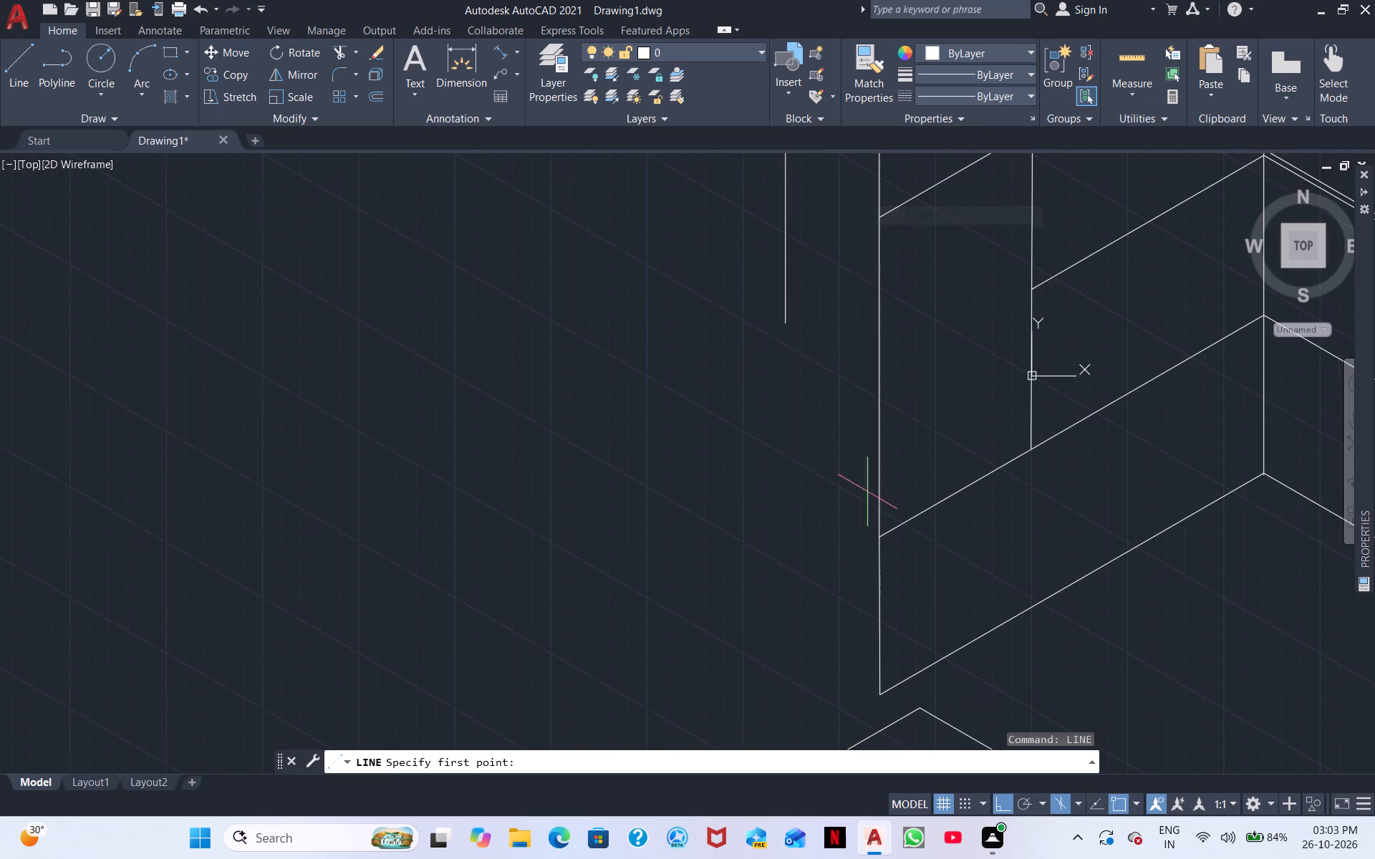
{"action": "left_click", "coordinate": [879, 689]}
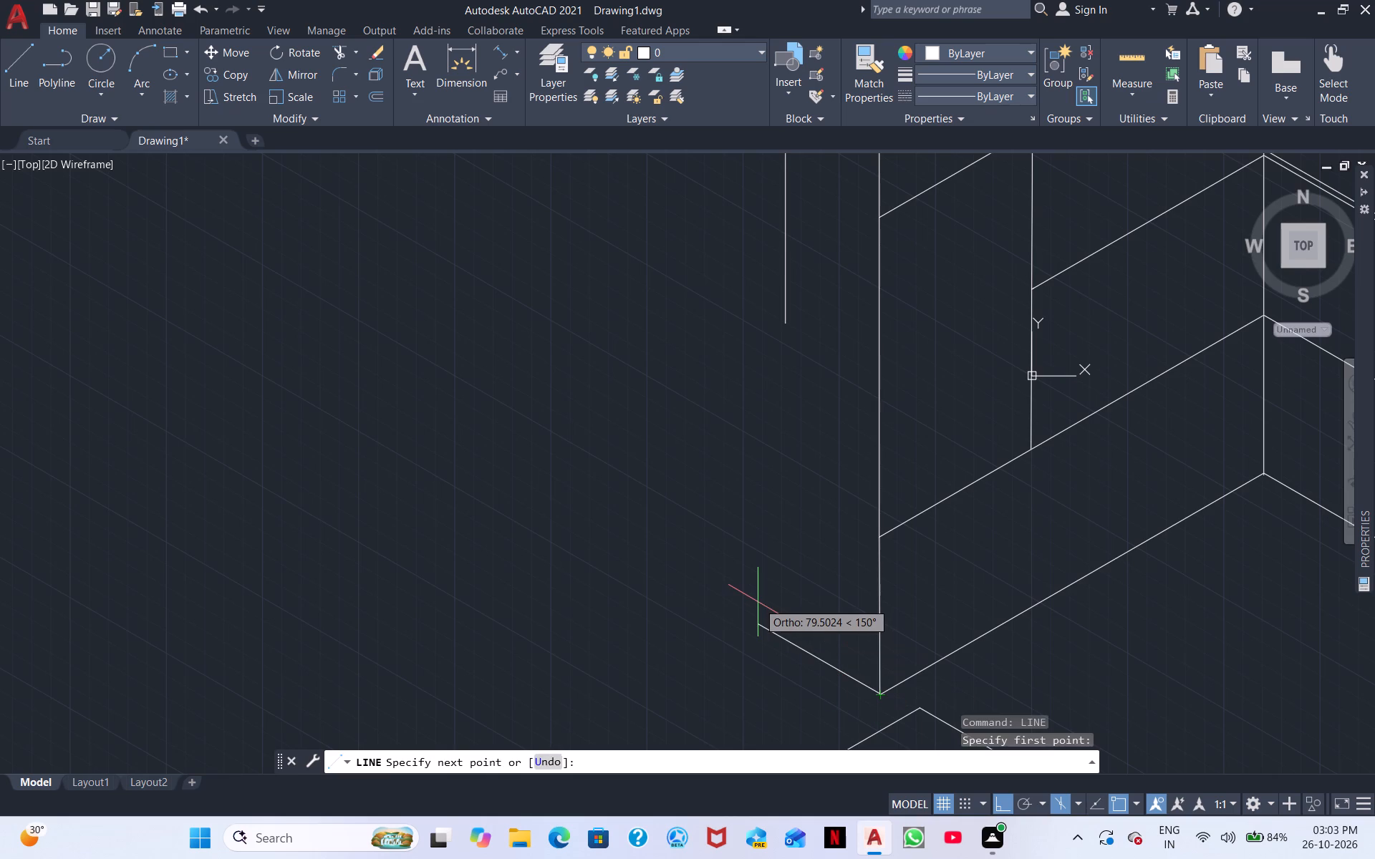
{"action": "key", "text": "6"}
{"action": "key", "text": "1"}
{"action": "key", "text": "Return"}
{"action": "left_click", "coordinate": [788, 321]}
{"action": "key", "text": "Escape"}
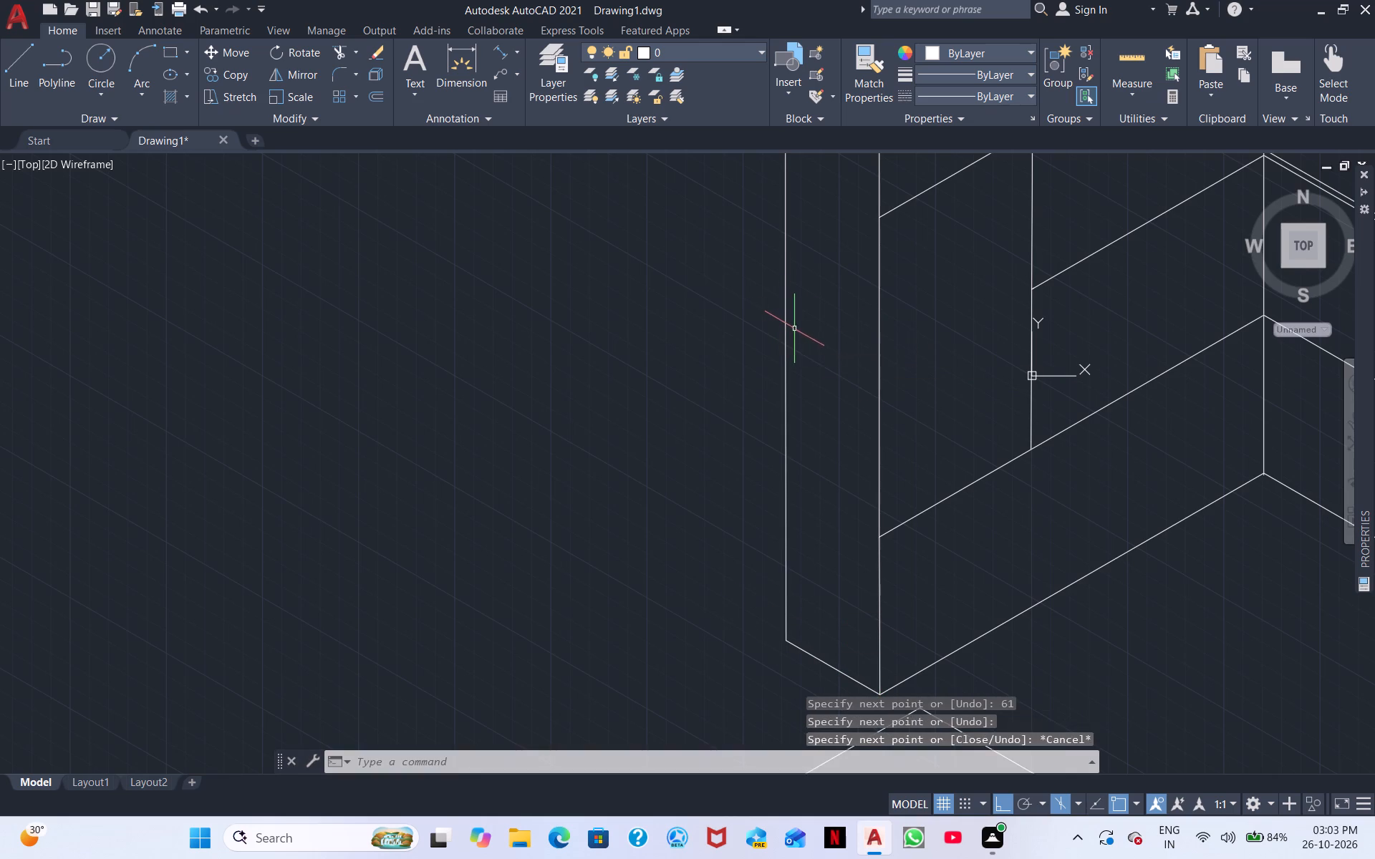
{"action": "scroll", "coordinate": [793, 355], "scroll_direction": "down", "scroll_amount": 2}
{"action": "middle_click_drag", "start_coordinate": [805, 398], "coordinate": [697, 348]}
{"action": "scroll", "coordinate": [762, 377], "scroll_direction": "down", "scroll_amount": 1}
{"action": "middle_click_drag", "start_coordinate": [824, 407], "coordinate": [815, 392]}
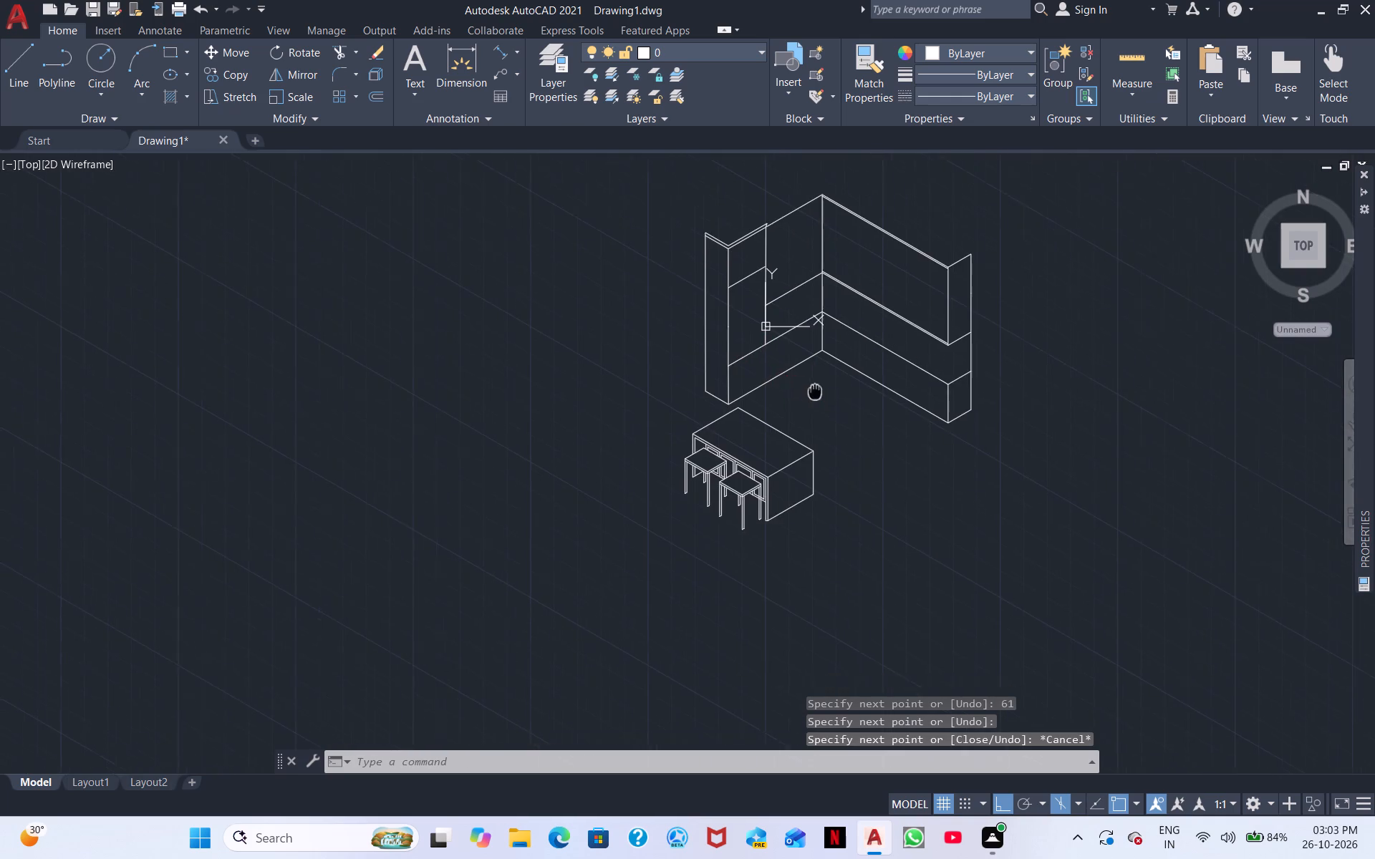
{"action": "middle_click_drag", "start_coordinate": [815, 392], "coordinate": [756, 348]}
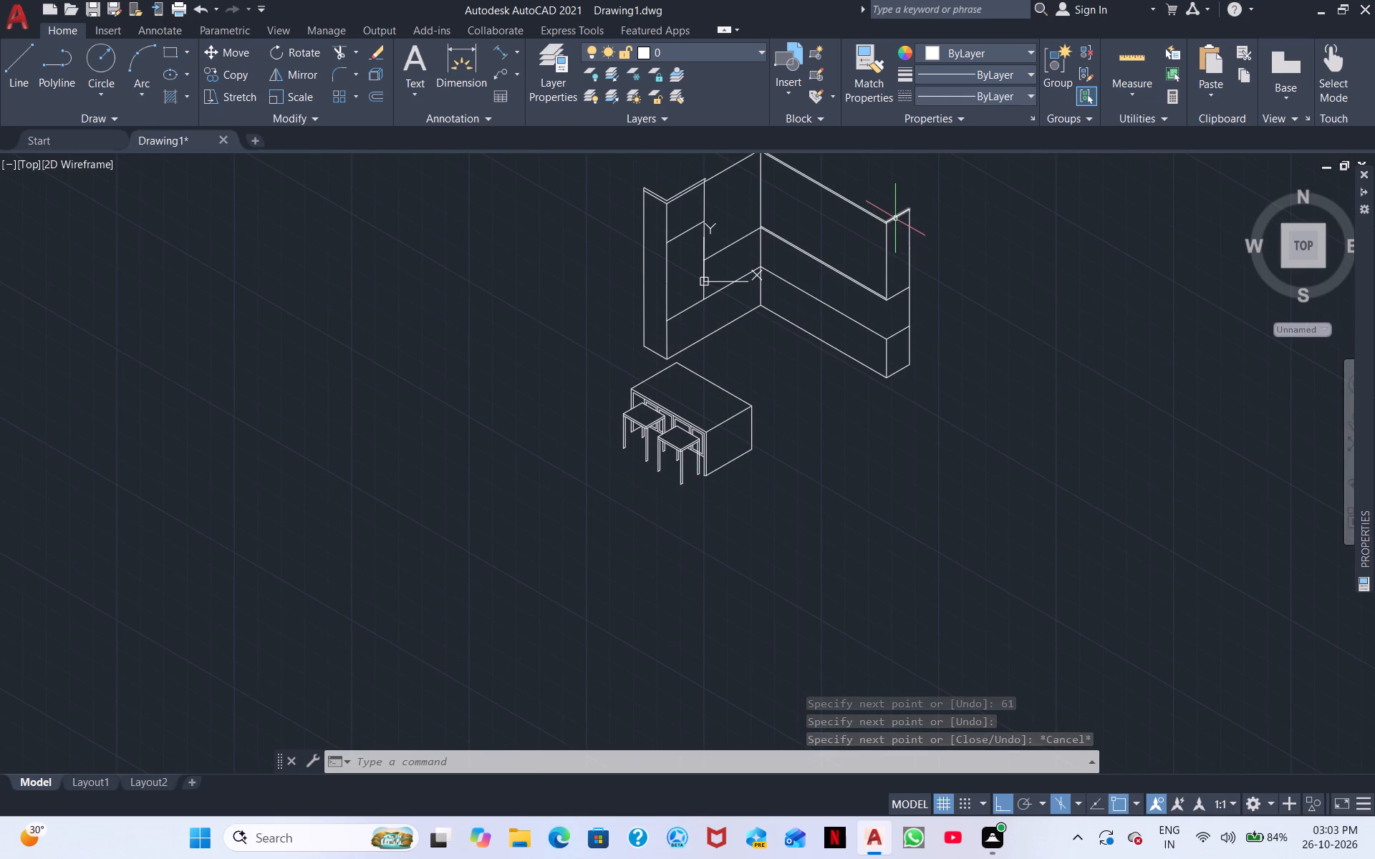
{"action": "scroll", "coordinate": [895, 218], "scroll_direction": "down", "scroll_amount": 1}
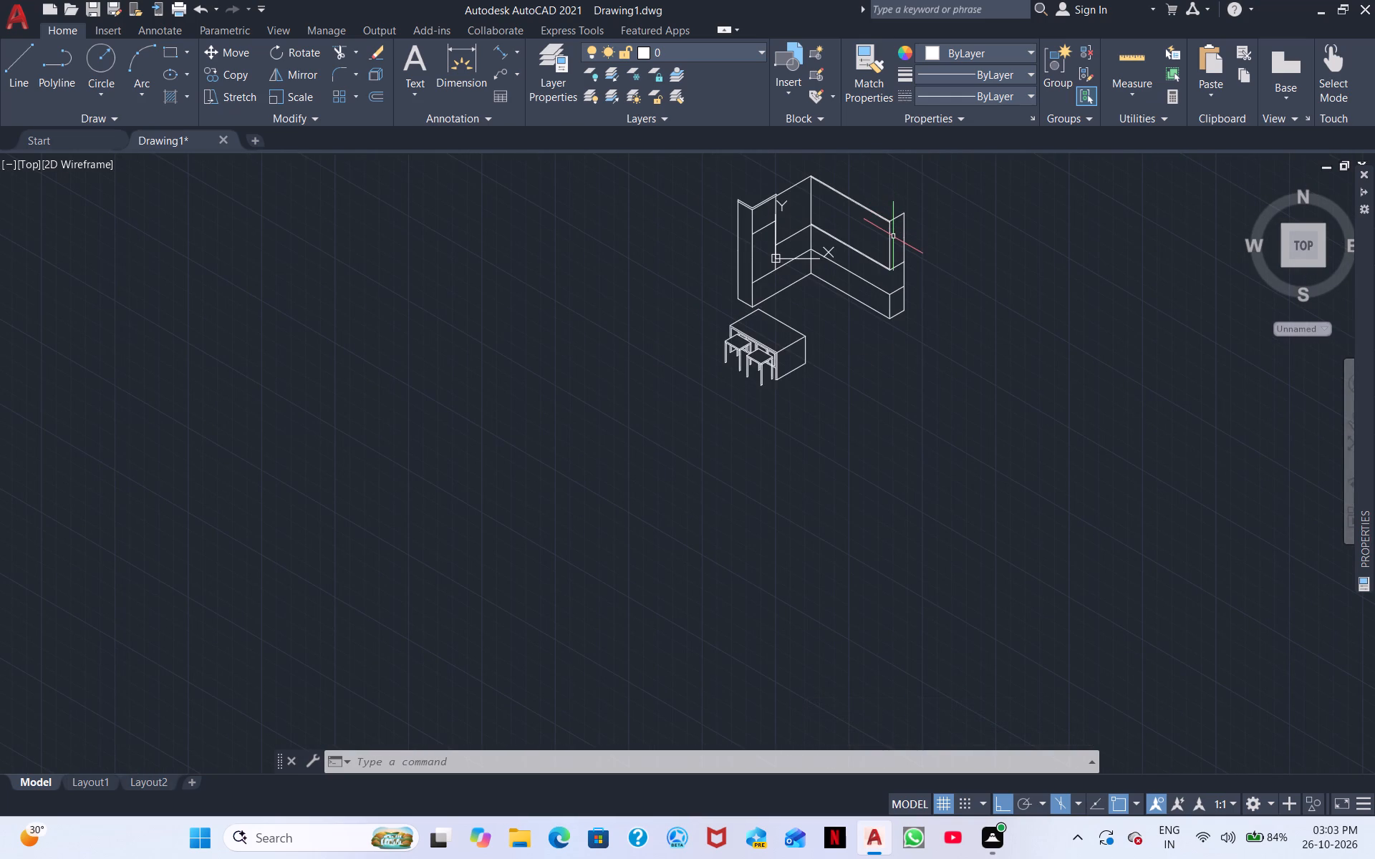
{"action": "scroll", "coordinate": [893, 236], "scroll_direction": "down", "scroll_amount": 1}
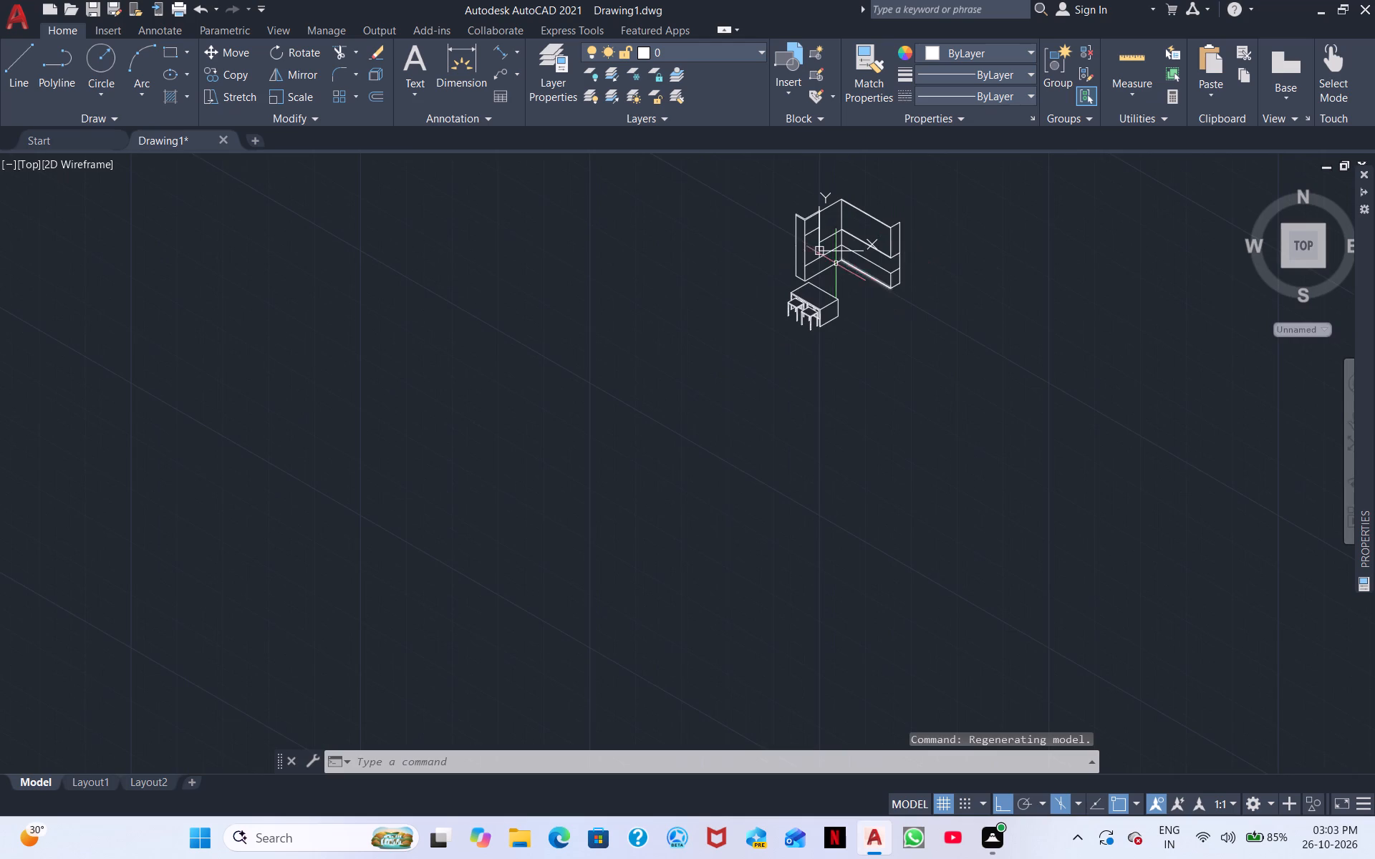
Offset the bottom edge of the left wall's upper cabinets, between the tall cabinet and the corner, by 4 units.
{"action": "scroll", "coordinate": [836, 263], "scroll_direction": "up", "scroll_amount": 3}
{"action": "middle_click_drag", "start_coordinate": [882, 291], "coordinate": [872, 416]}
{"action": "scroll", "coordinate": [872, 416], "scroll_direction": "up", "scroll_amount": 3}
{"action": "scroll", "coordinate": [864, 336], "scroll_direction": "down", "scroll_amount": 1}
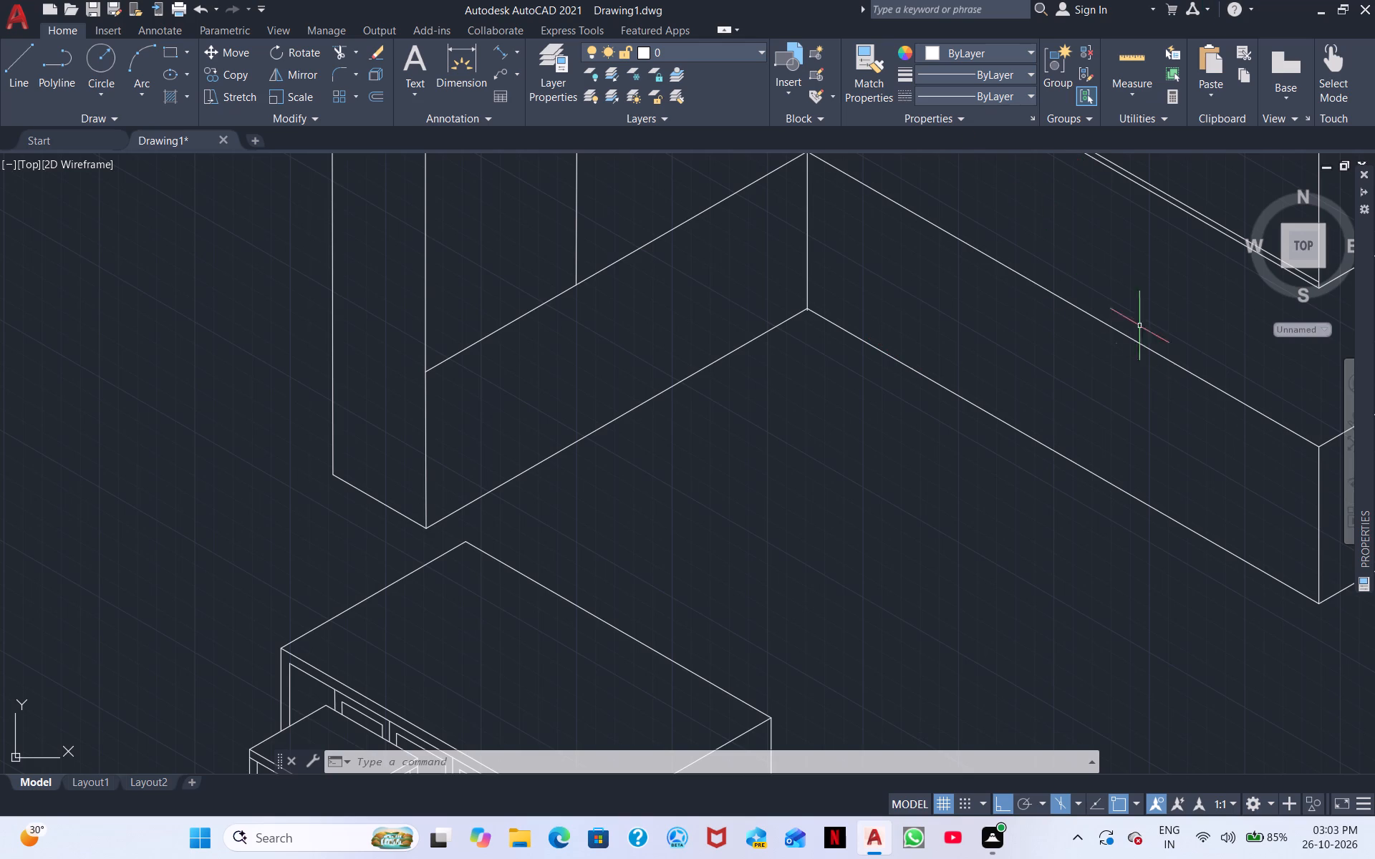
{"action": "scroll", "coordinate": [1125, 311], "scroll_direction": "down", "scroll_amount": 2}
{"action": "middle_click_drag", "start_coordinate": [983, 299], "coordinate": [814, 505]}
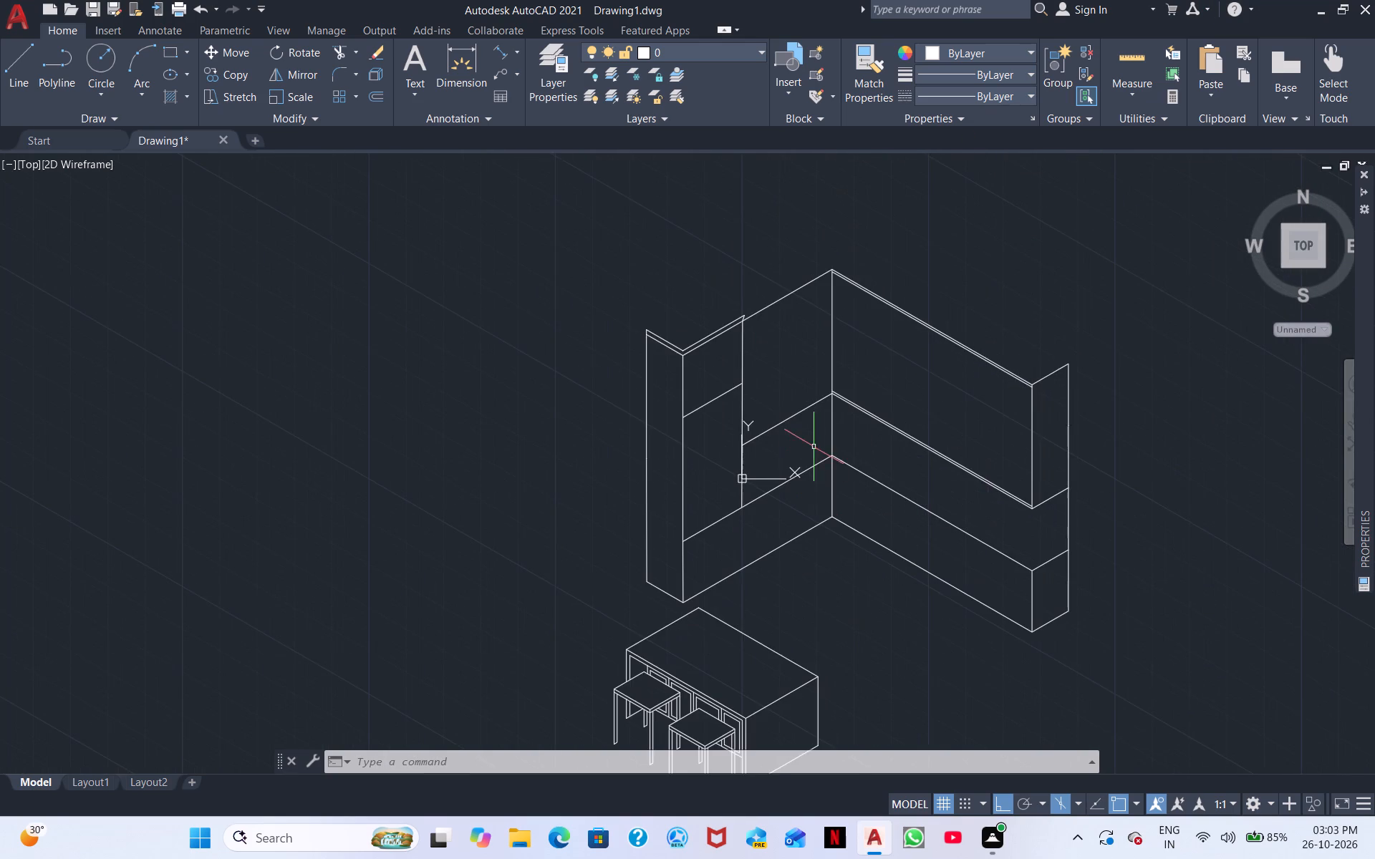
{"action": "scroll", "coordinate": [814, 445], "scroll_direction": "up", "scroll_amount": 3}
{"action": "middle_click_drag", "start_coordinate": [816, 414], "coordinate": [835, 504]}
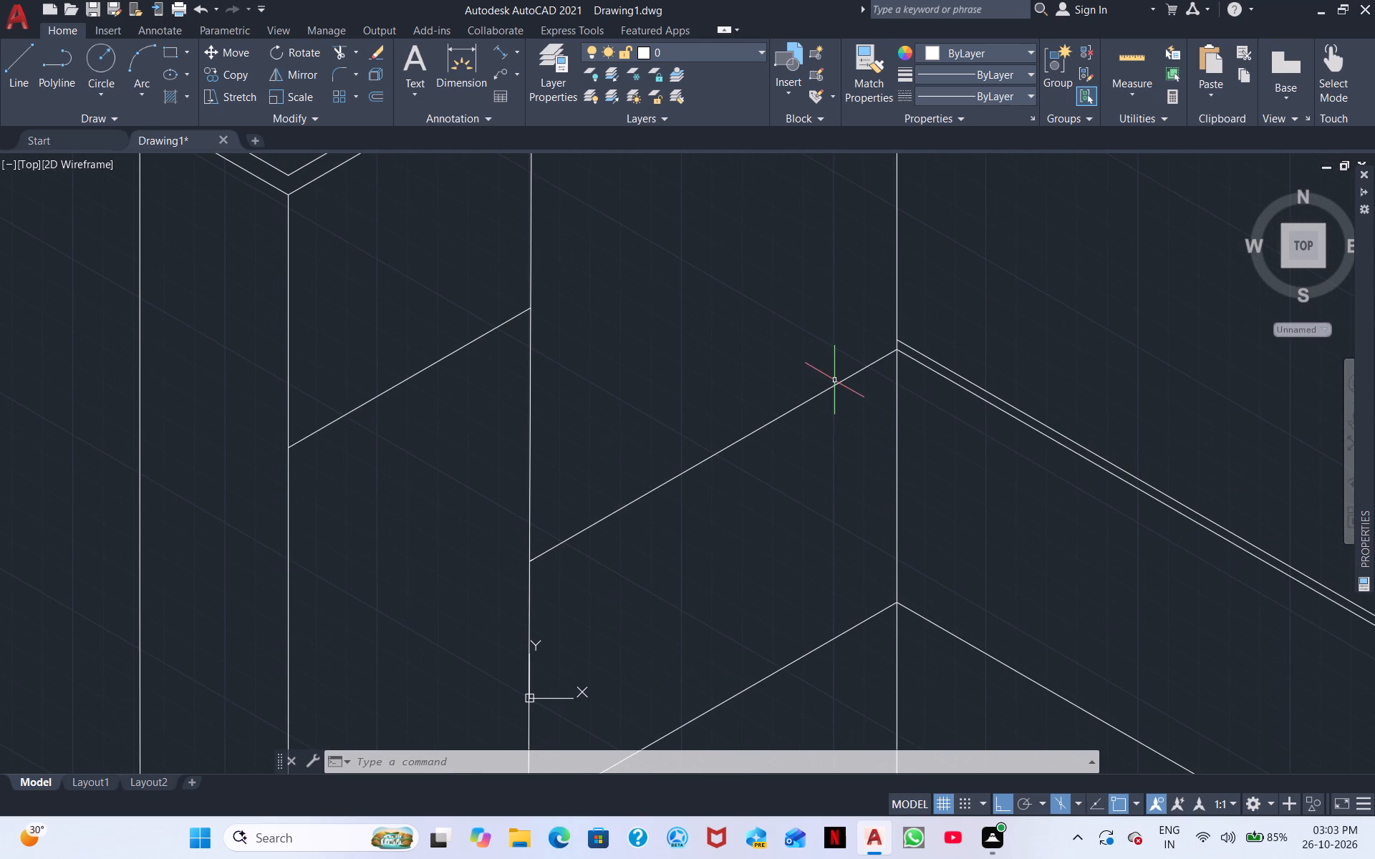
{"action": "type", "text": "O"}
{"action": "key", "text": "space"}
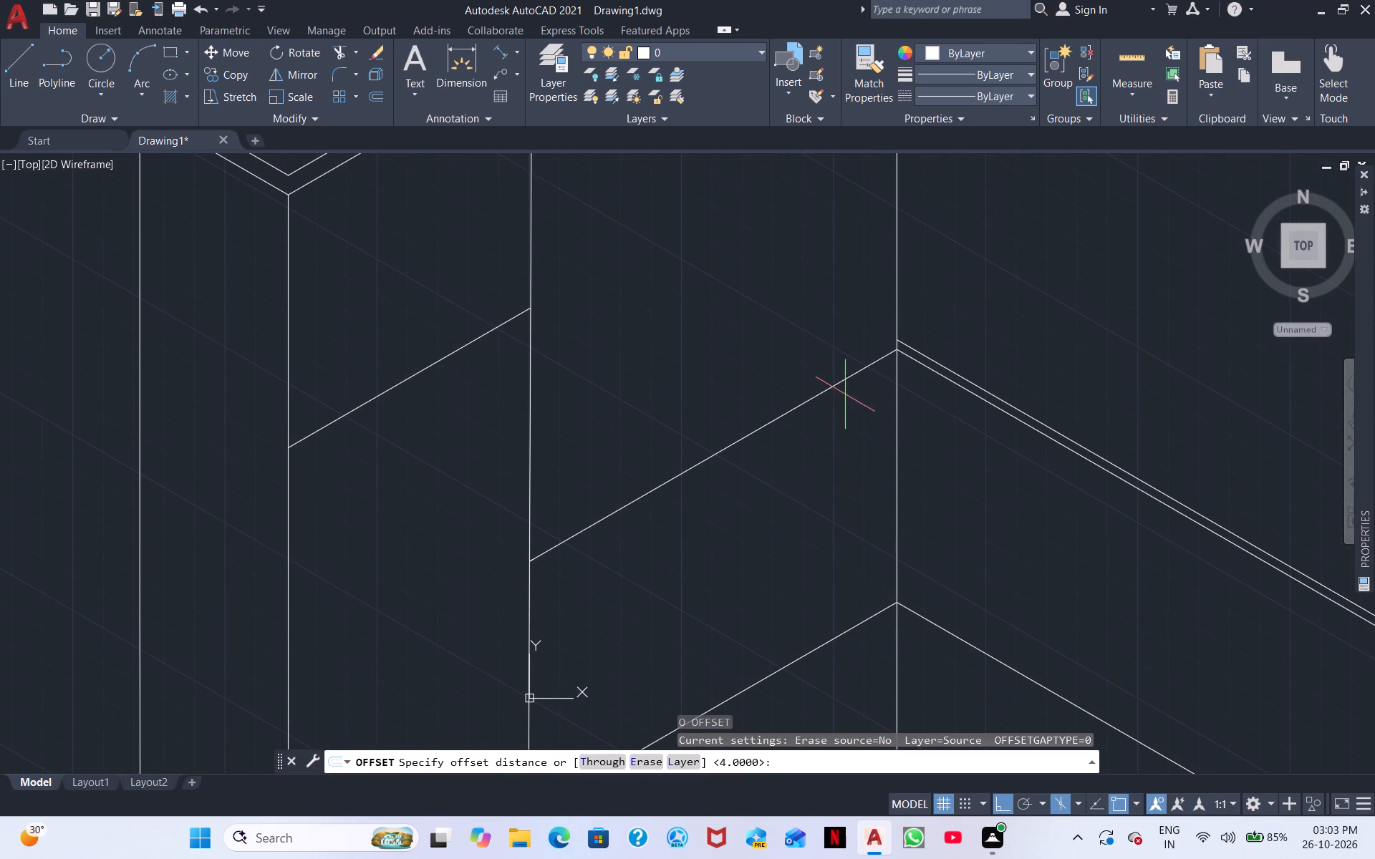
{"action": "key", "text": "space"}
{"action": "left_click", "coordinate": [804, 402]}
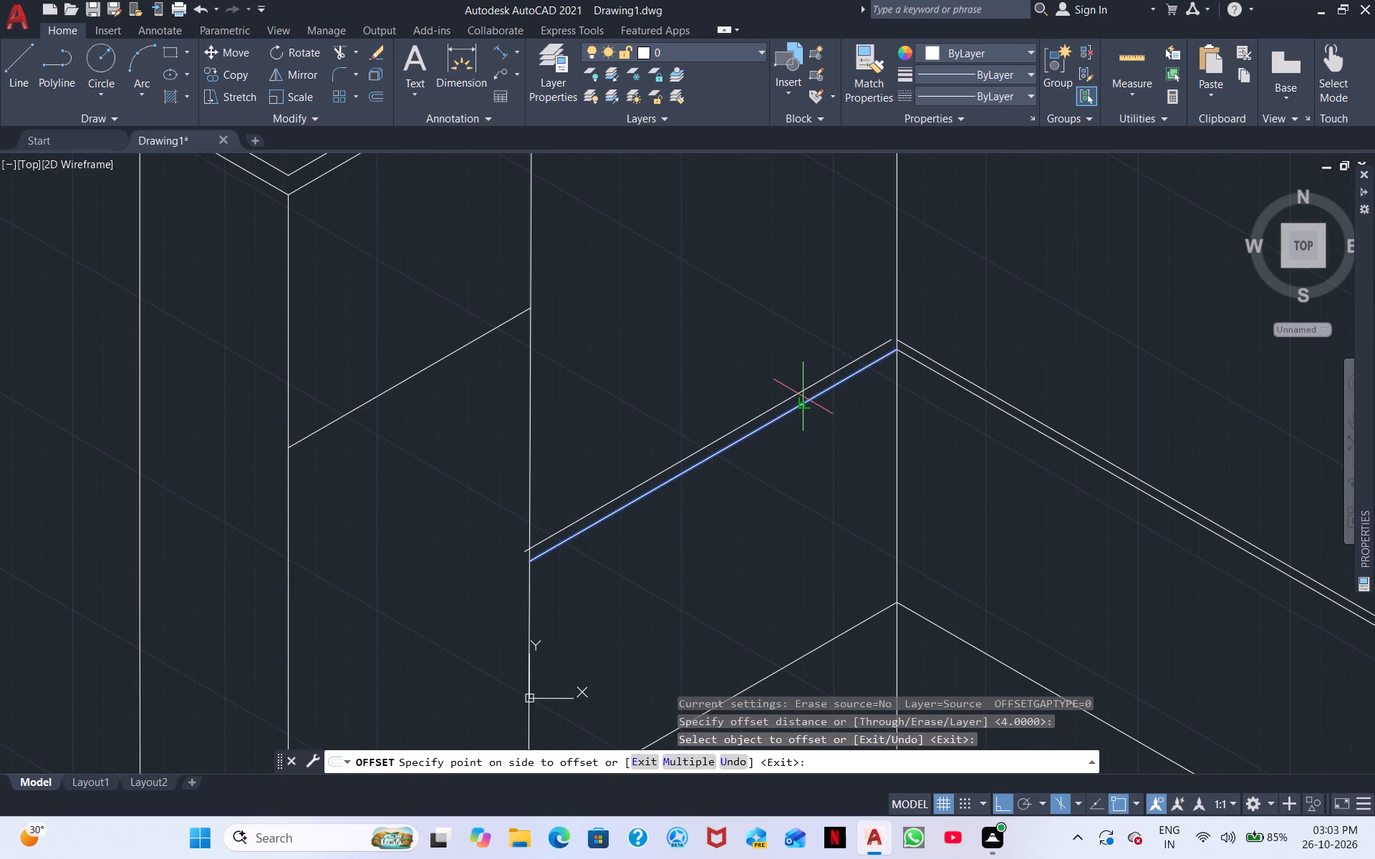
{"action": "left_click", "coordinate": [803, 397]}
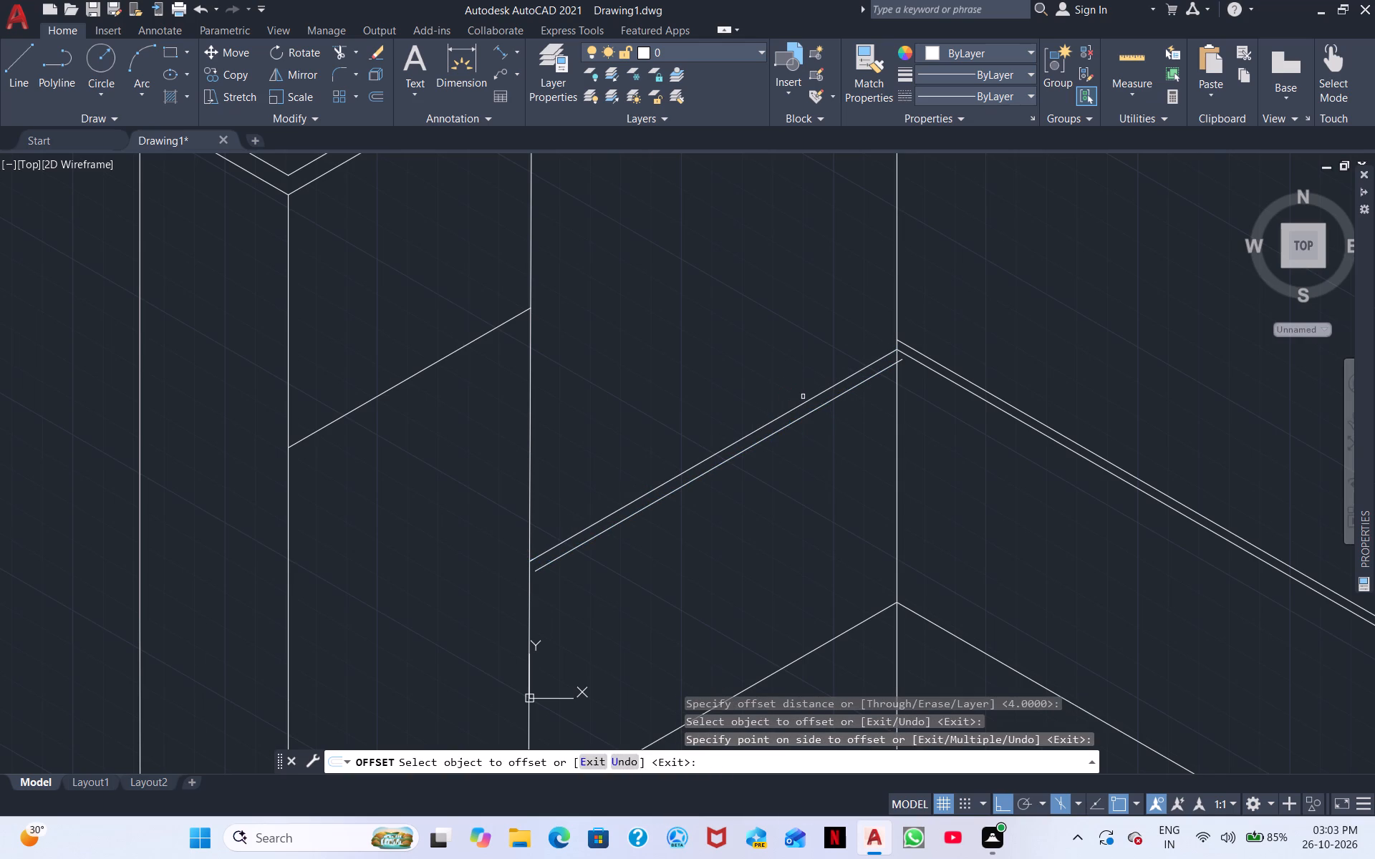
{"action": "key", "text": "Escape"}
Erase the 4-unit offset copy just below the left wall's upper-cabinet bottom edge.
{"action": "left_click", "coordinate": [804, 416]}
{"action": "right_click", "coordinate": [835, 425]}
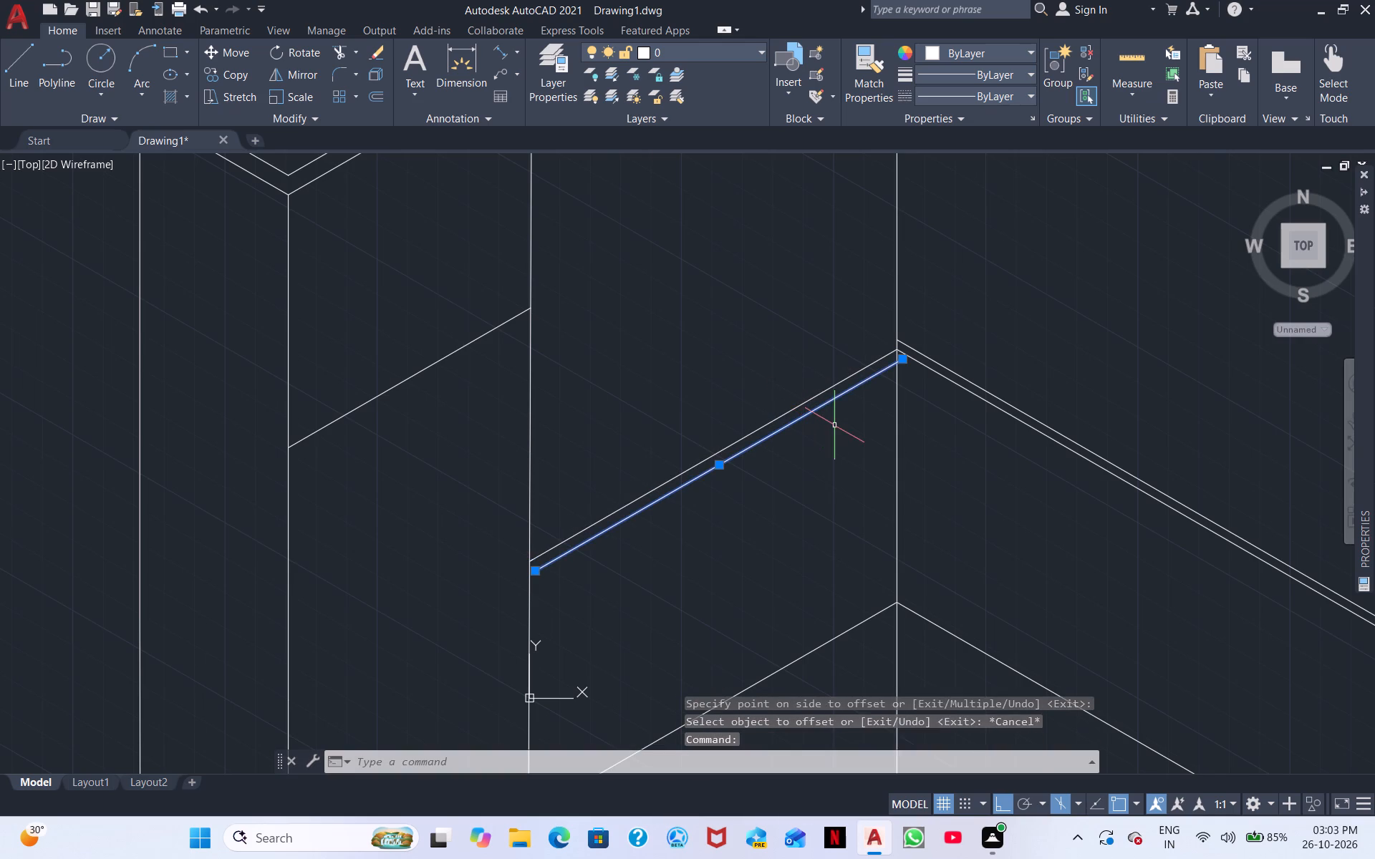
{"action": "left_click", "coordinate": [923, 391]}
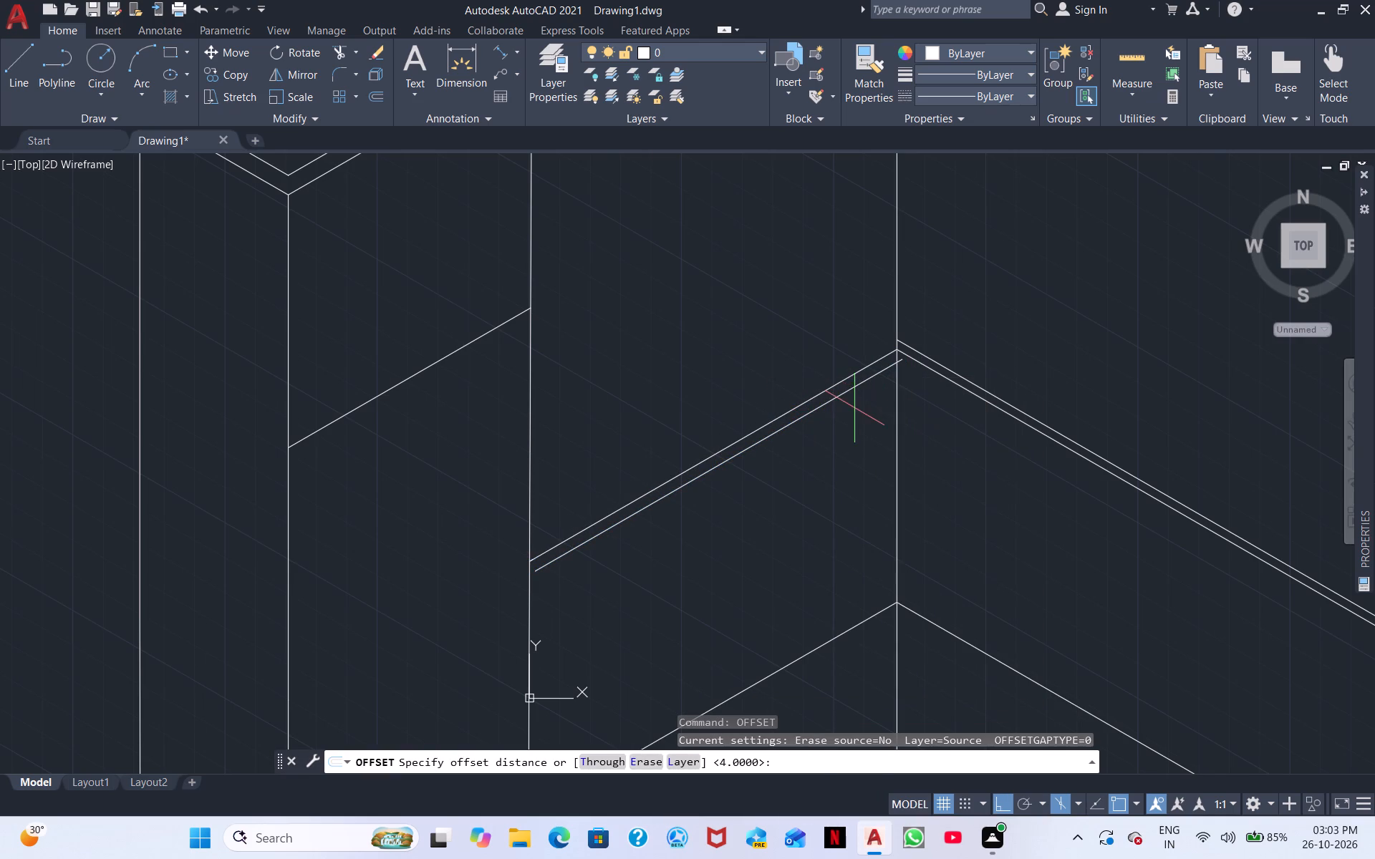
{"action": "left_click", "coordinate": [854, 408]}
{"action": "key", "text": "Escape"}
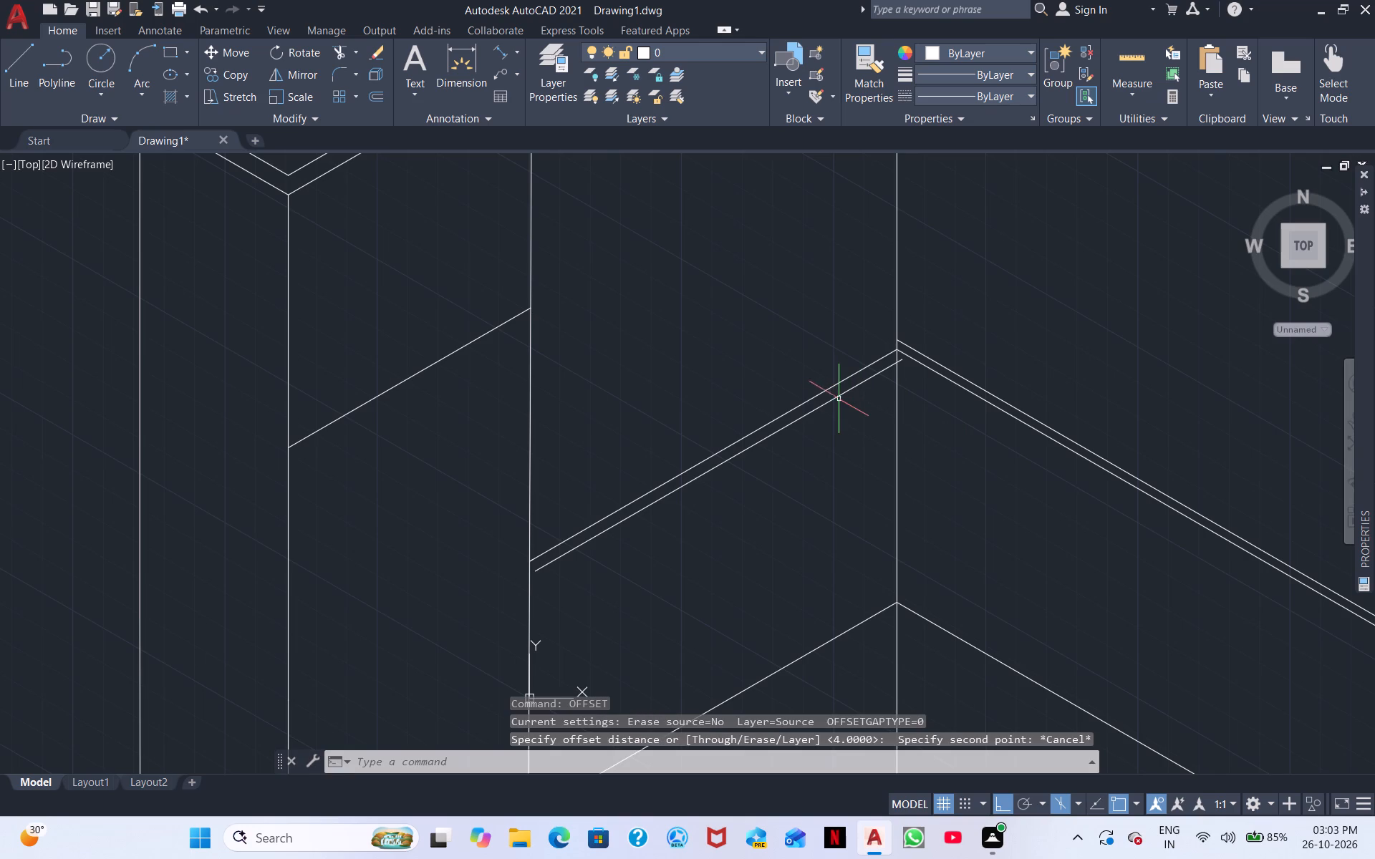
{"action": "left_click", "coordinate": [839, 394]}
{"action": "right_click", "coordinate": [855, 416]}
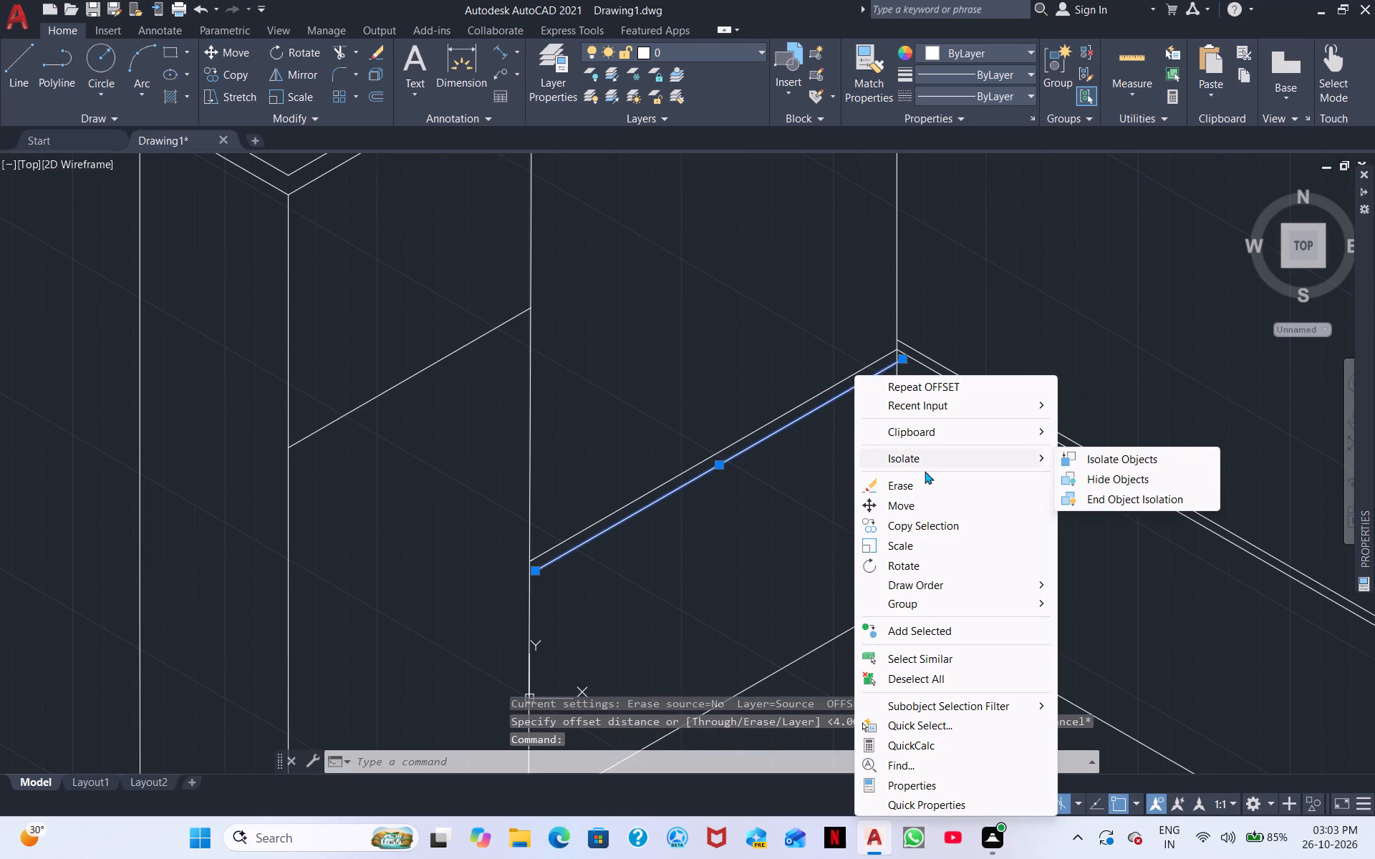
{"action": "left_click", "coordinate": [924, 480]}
Offset by 3 units the left wall's upper-cabinet bottom edge upward, the tall cabinet's upper divider downward and its lower divider upward.
{"action": "type", "text": "O"}
{"action": "key", "text": "space"}
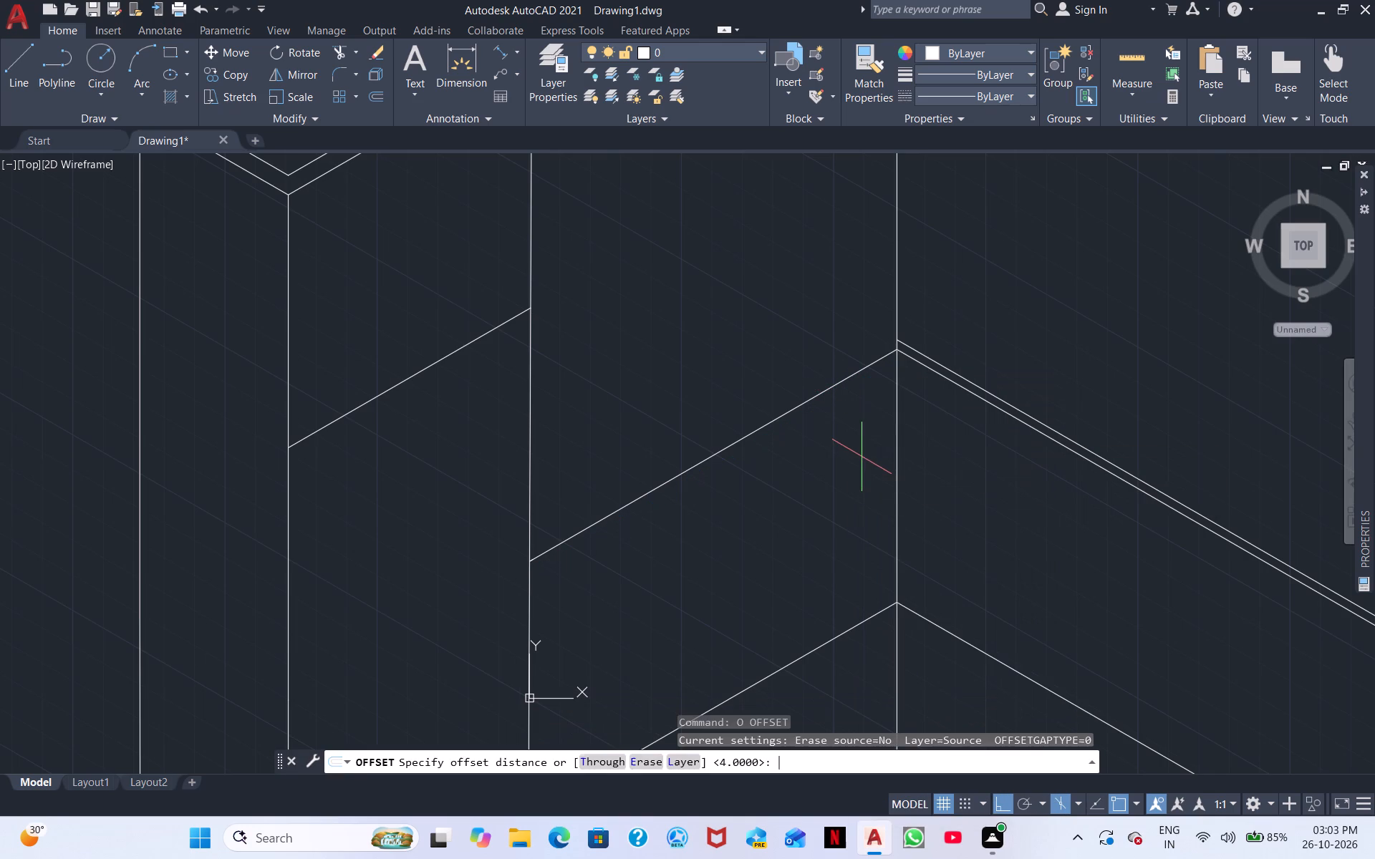
{"action": "key", "text": "3"}
{"action": "key", "text": "Return"}
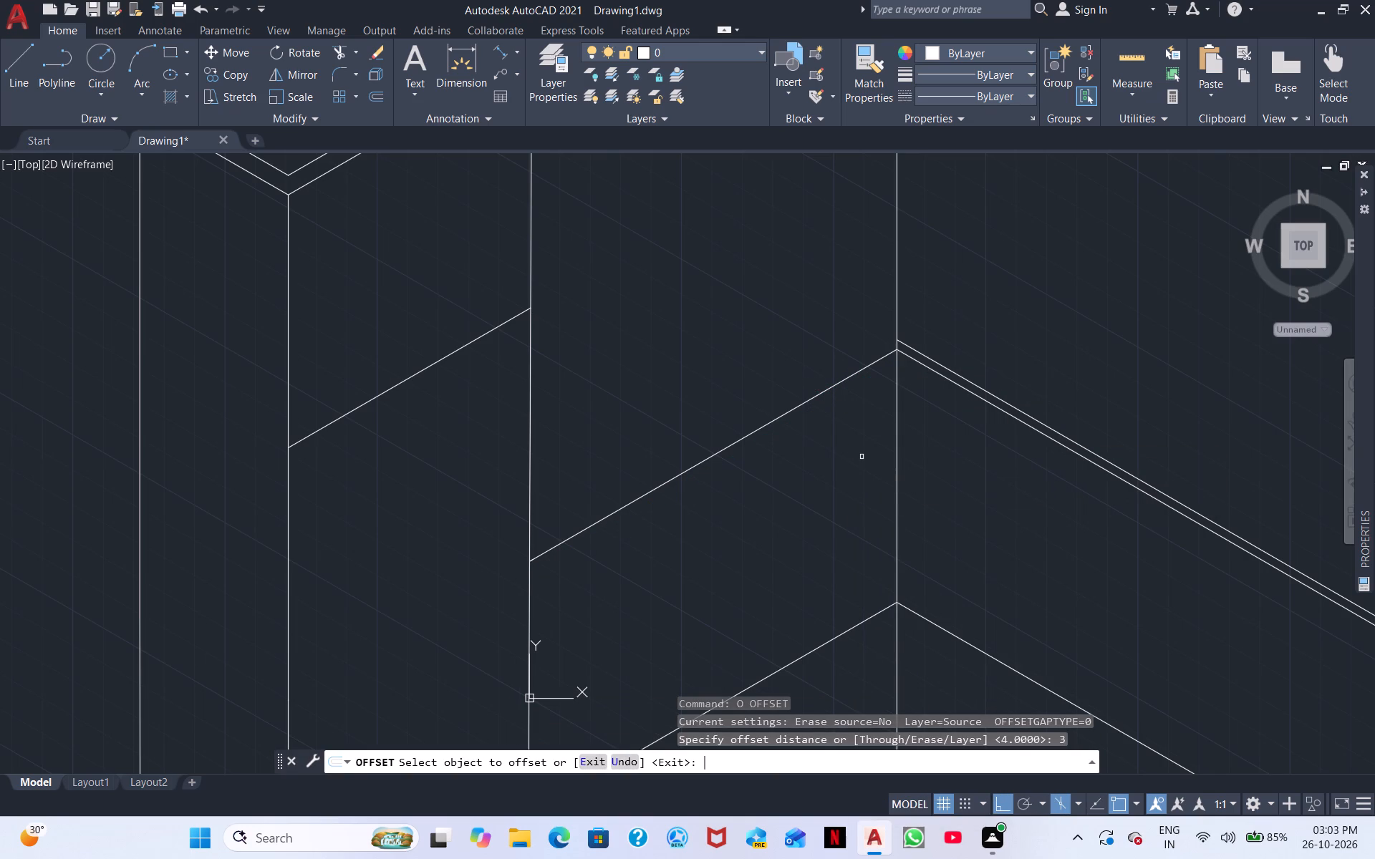
{"action": "left_click", "coordinate": [768, 425]}
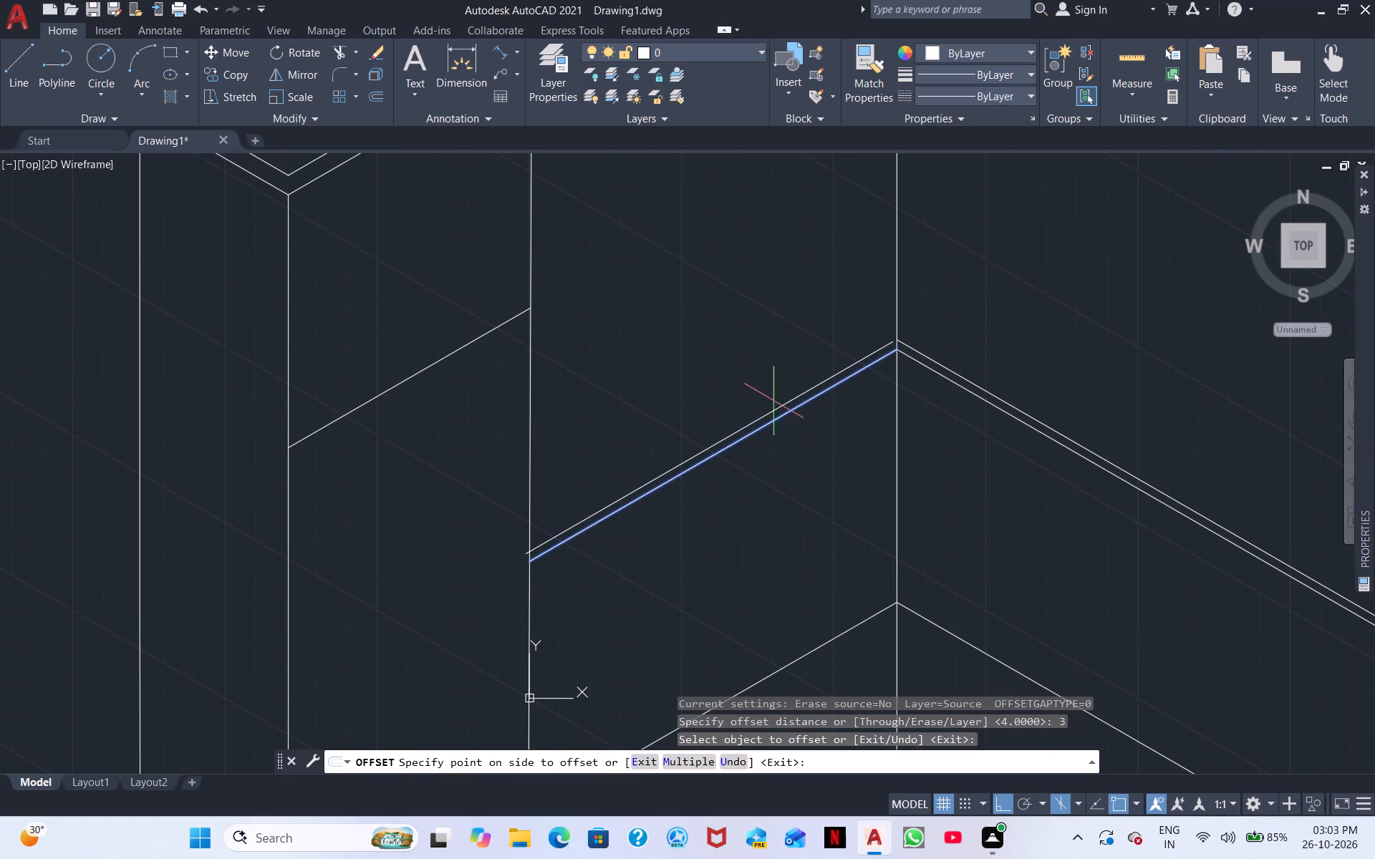
{"action": "left_click", "coordinate": [773, 395]}
{"action": "middle_click_drag", "start_coordinate": [756, 404], "coordinate": [846, 621]}
{"action": "scroll", "coordinate": [727, 491], "scroll_direction": "down", "scroll_amount": 1}
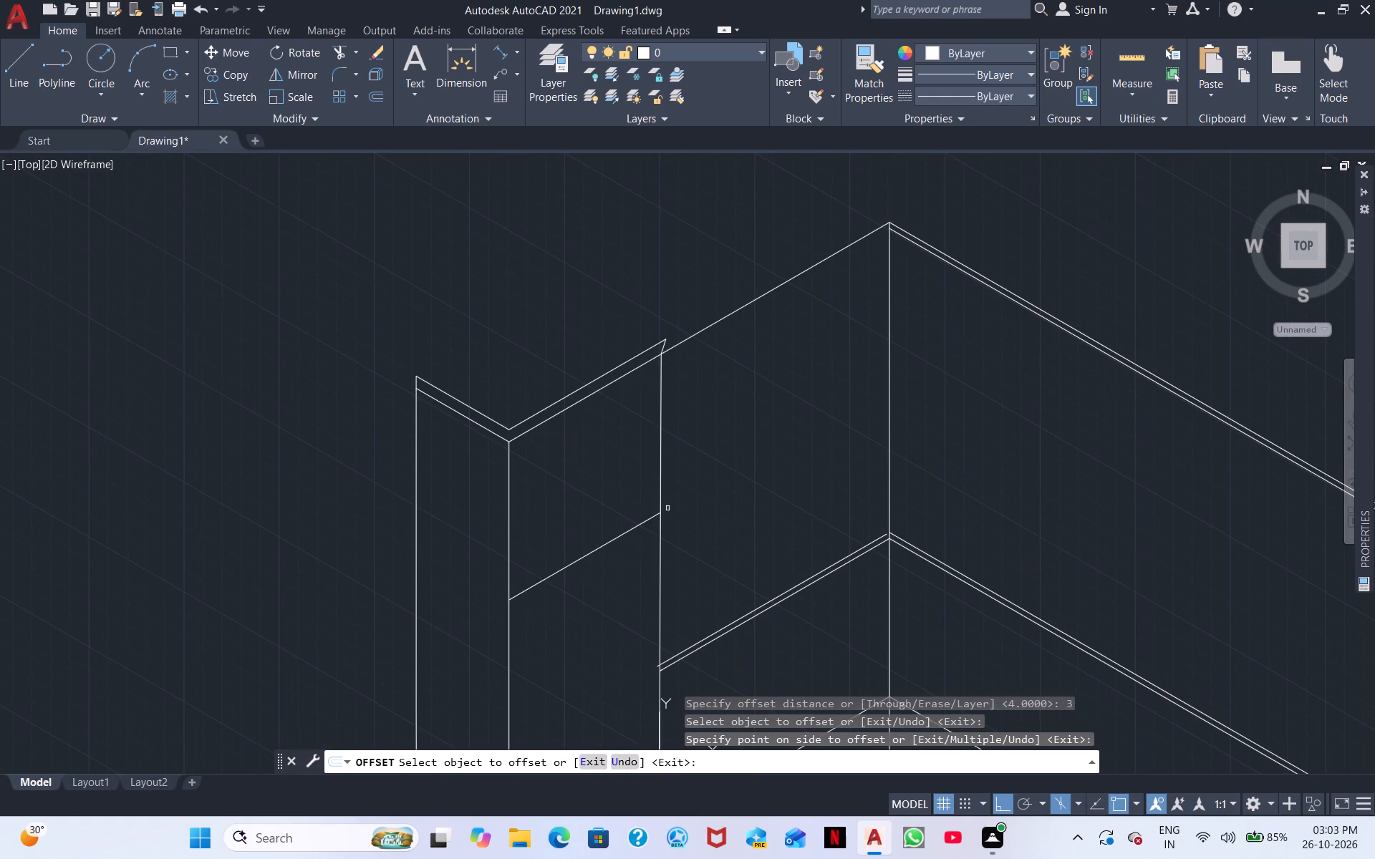
{"action": "left_click", "coordinate": [584, 558]}
{"action": "left_click", "coordinate": [587, 576]}
{"action": "middle_click_drag", "start_coordinate": [654, 553], "coordinate": [758, 327]}
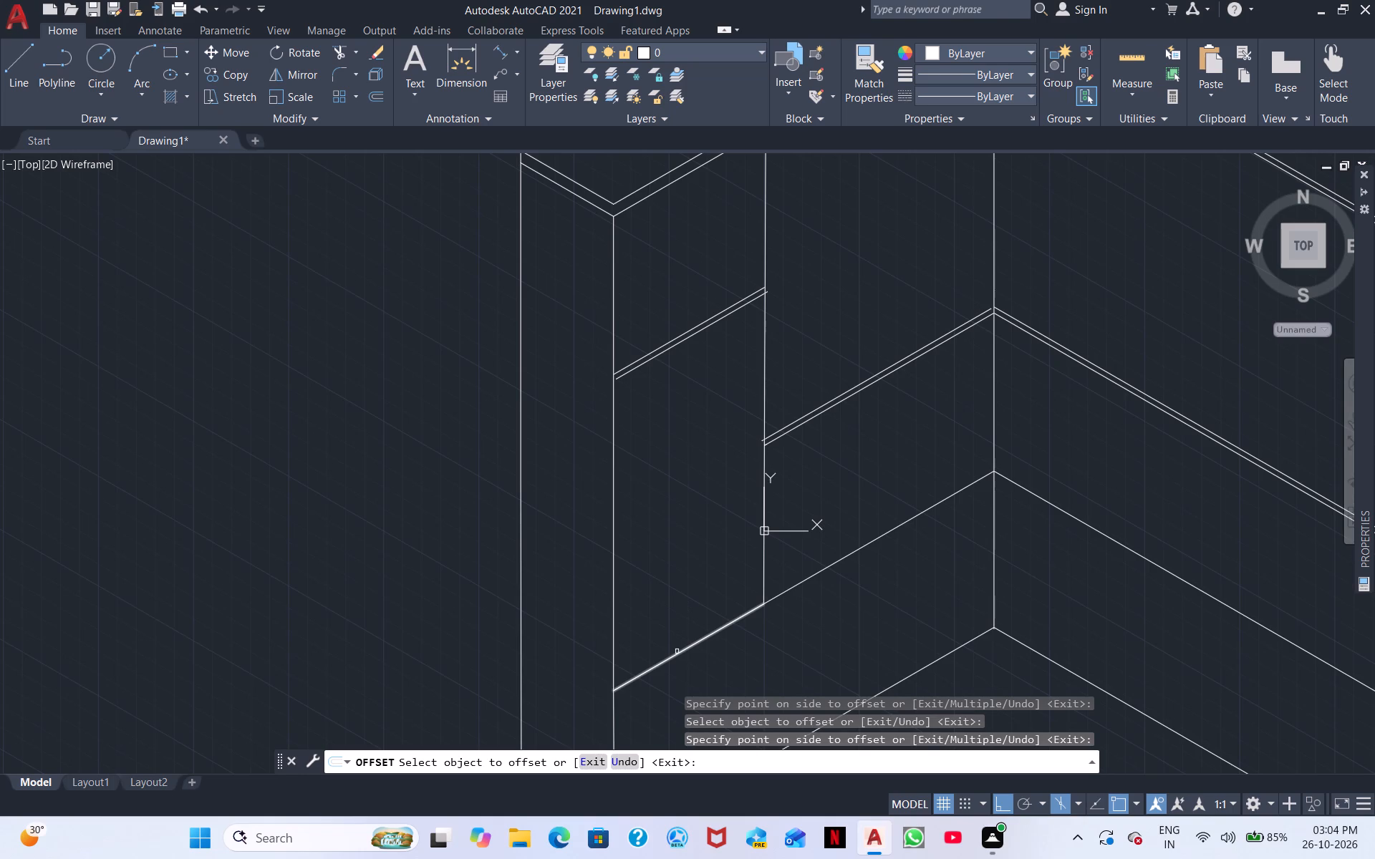
{"action": "left_click", "coordinate": [677, 651]}
{"action": "left_click", "coordinate": [680, 626]}
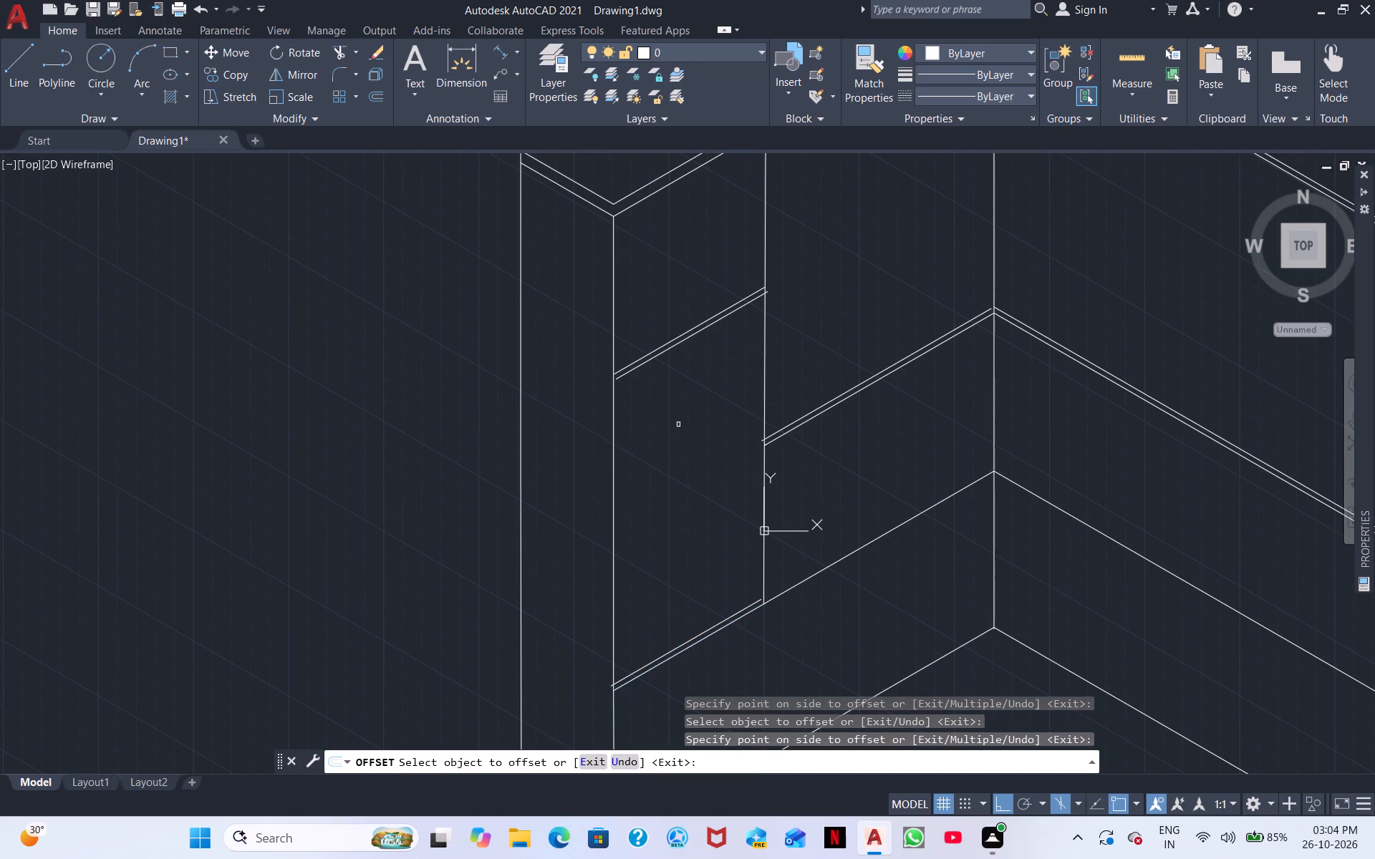
{"action": "right_click", "coordinate": [678, 424]}
{"action": "left_click", "coordinate": [735, 434]}
{"action": "right_click", "coordinate": [729, 435]}
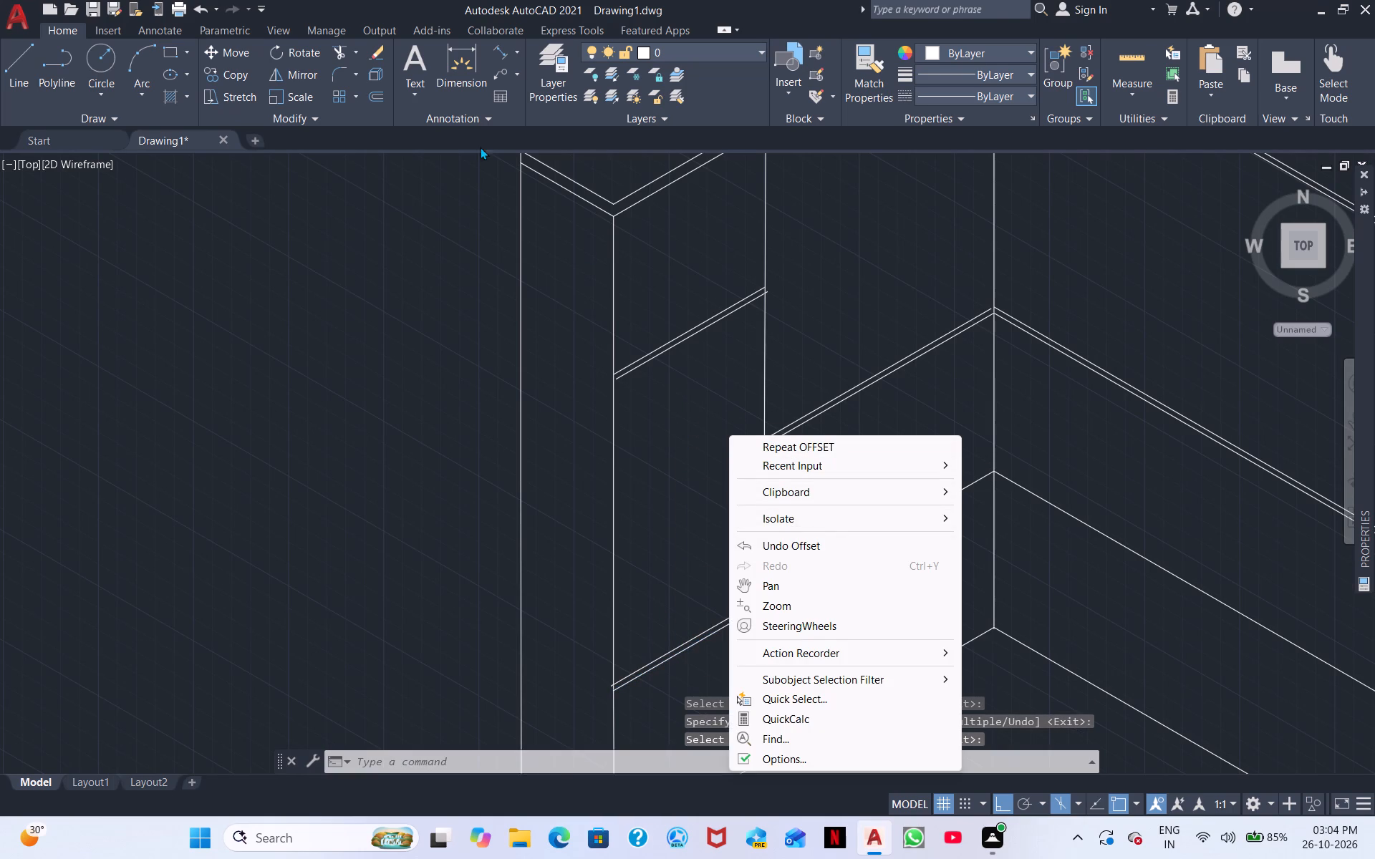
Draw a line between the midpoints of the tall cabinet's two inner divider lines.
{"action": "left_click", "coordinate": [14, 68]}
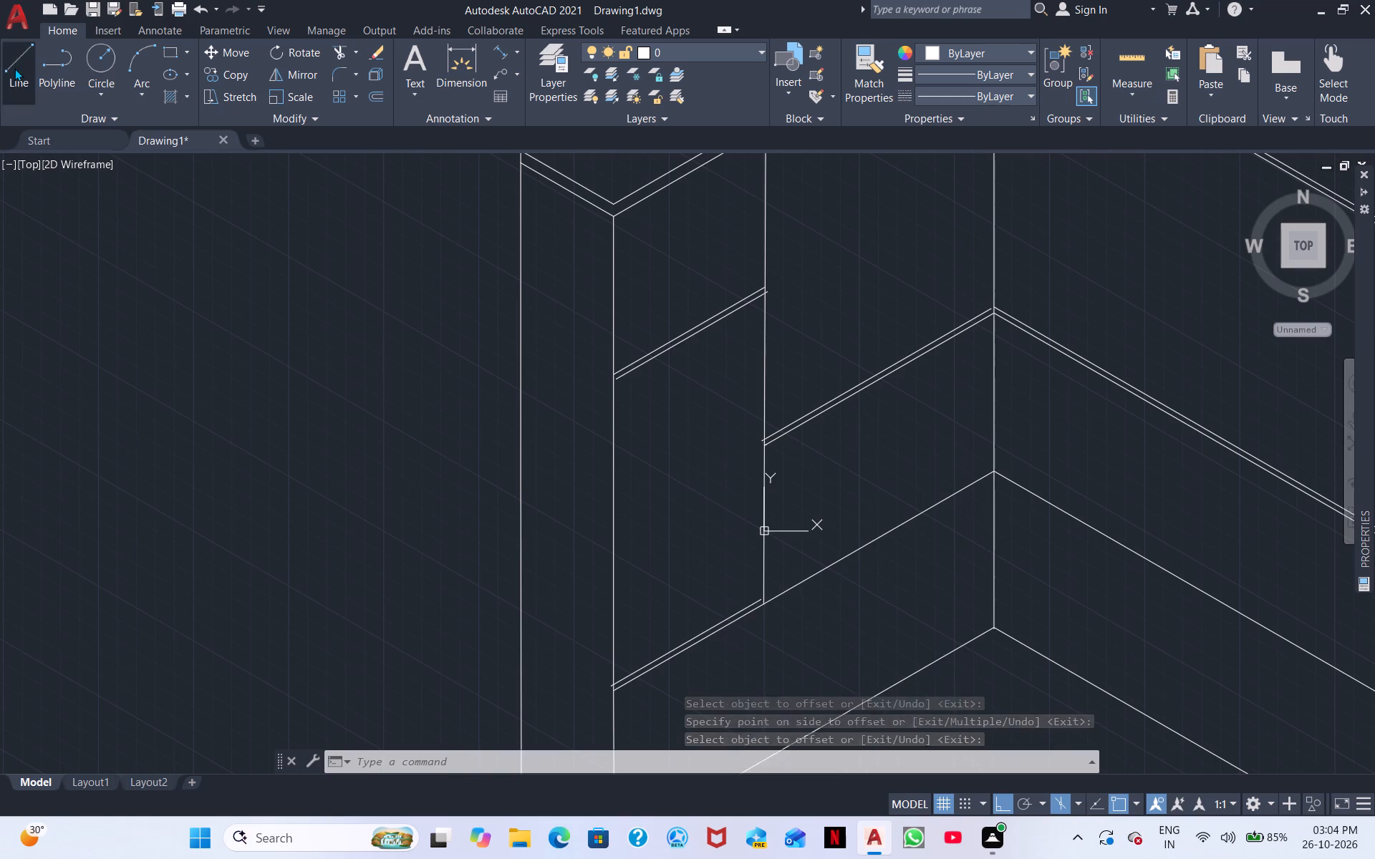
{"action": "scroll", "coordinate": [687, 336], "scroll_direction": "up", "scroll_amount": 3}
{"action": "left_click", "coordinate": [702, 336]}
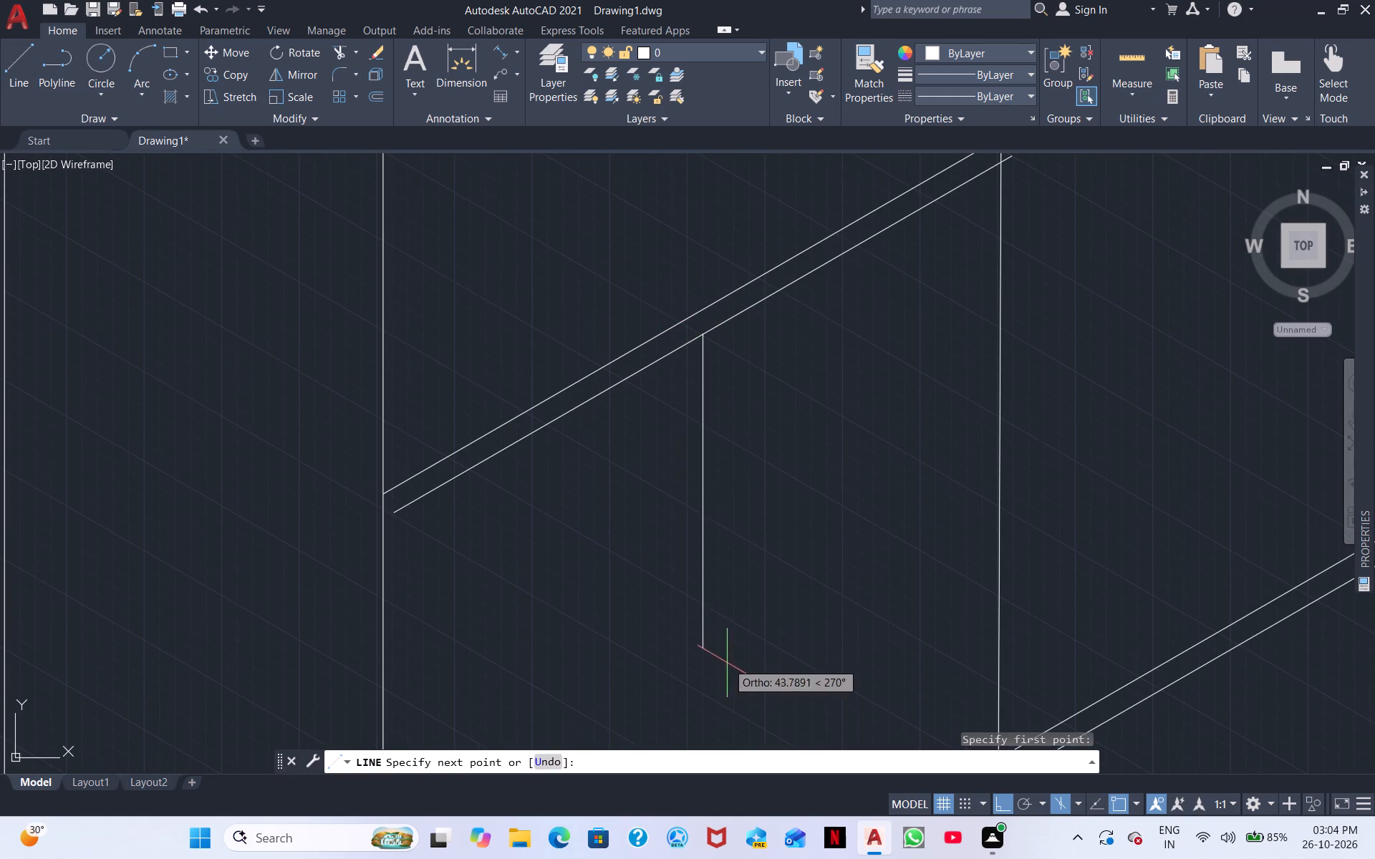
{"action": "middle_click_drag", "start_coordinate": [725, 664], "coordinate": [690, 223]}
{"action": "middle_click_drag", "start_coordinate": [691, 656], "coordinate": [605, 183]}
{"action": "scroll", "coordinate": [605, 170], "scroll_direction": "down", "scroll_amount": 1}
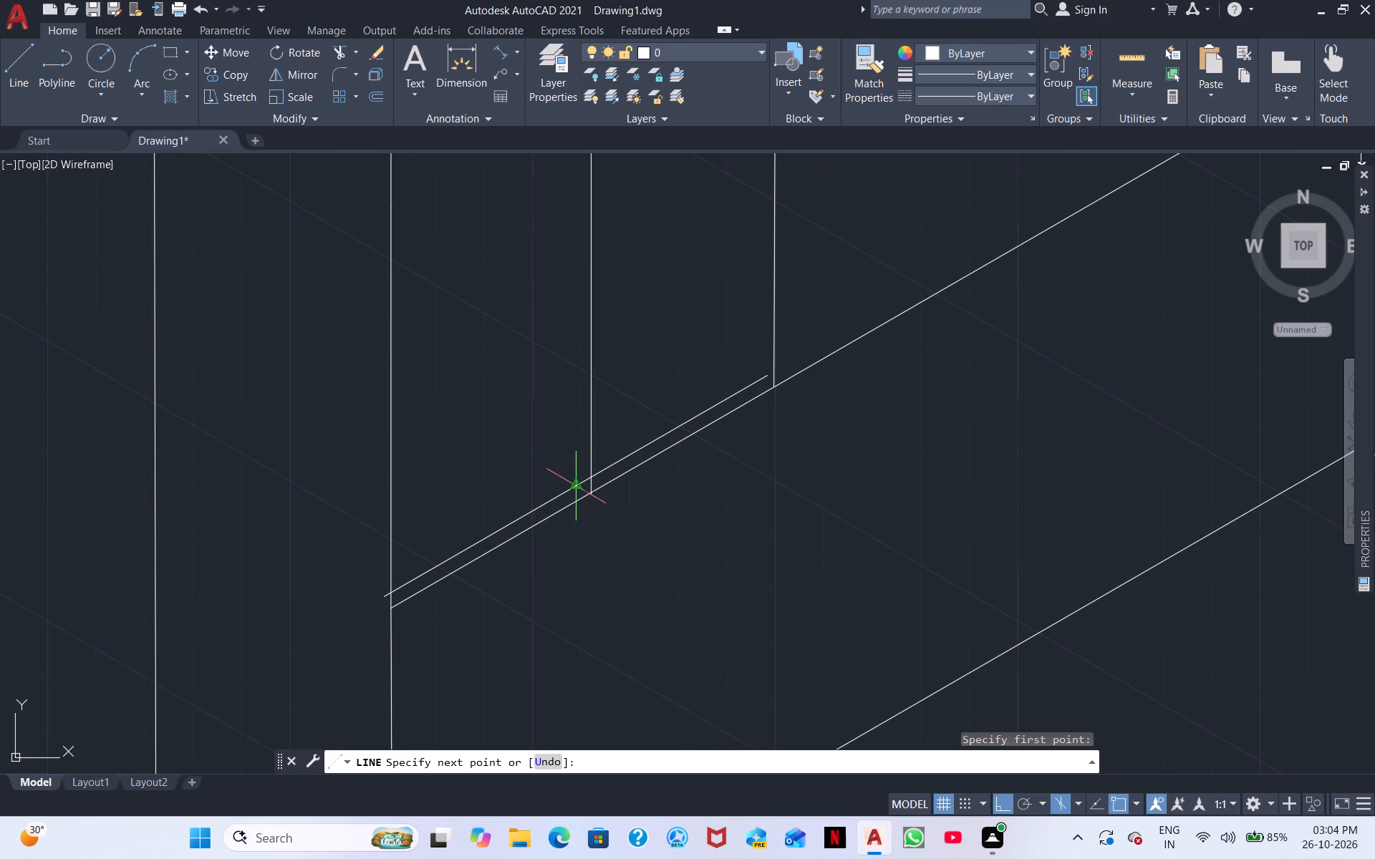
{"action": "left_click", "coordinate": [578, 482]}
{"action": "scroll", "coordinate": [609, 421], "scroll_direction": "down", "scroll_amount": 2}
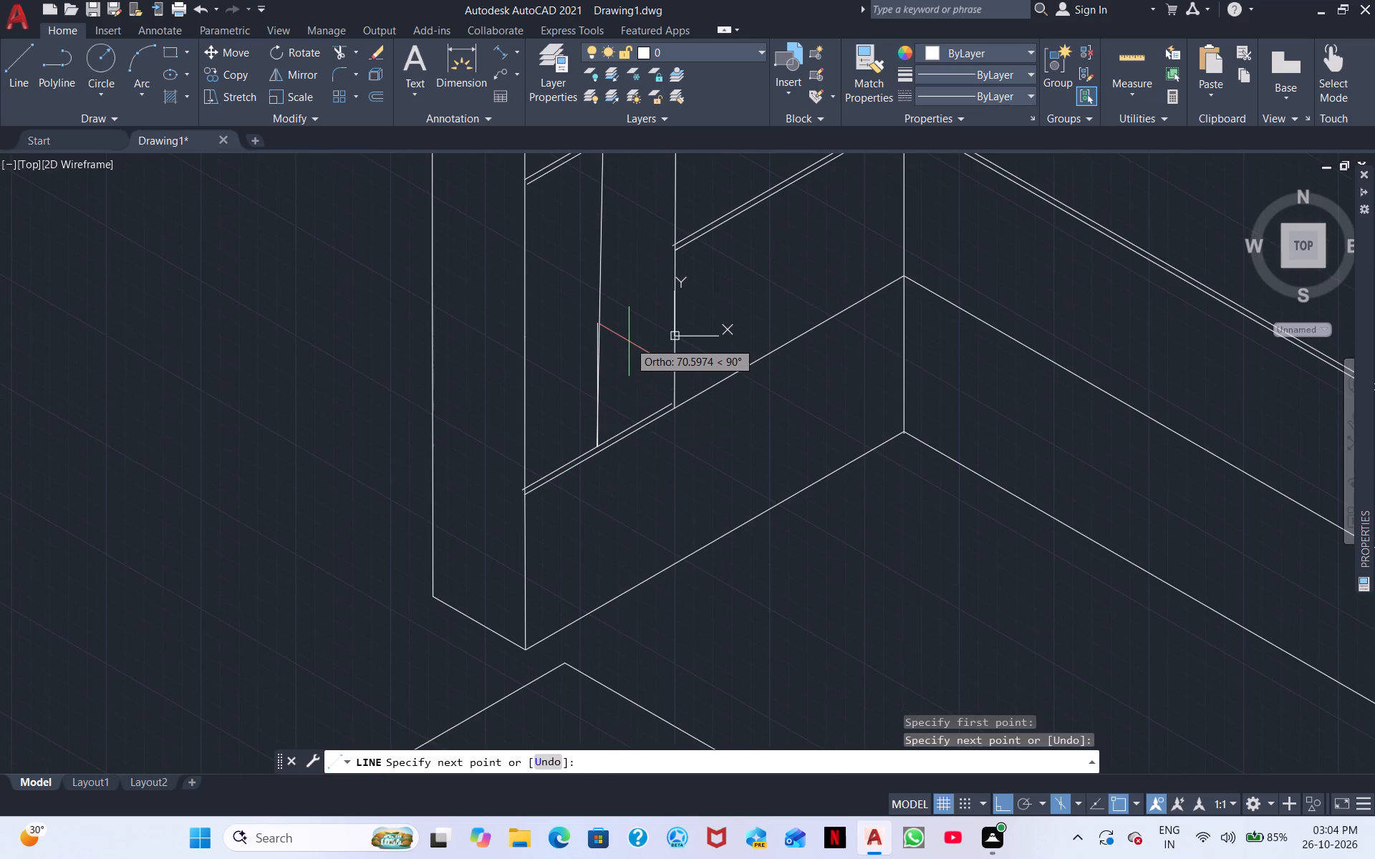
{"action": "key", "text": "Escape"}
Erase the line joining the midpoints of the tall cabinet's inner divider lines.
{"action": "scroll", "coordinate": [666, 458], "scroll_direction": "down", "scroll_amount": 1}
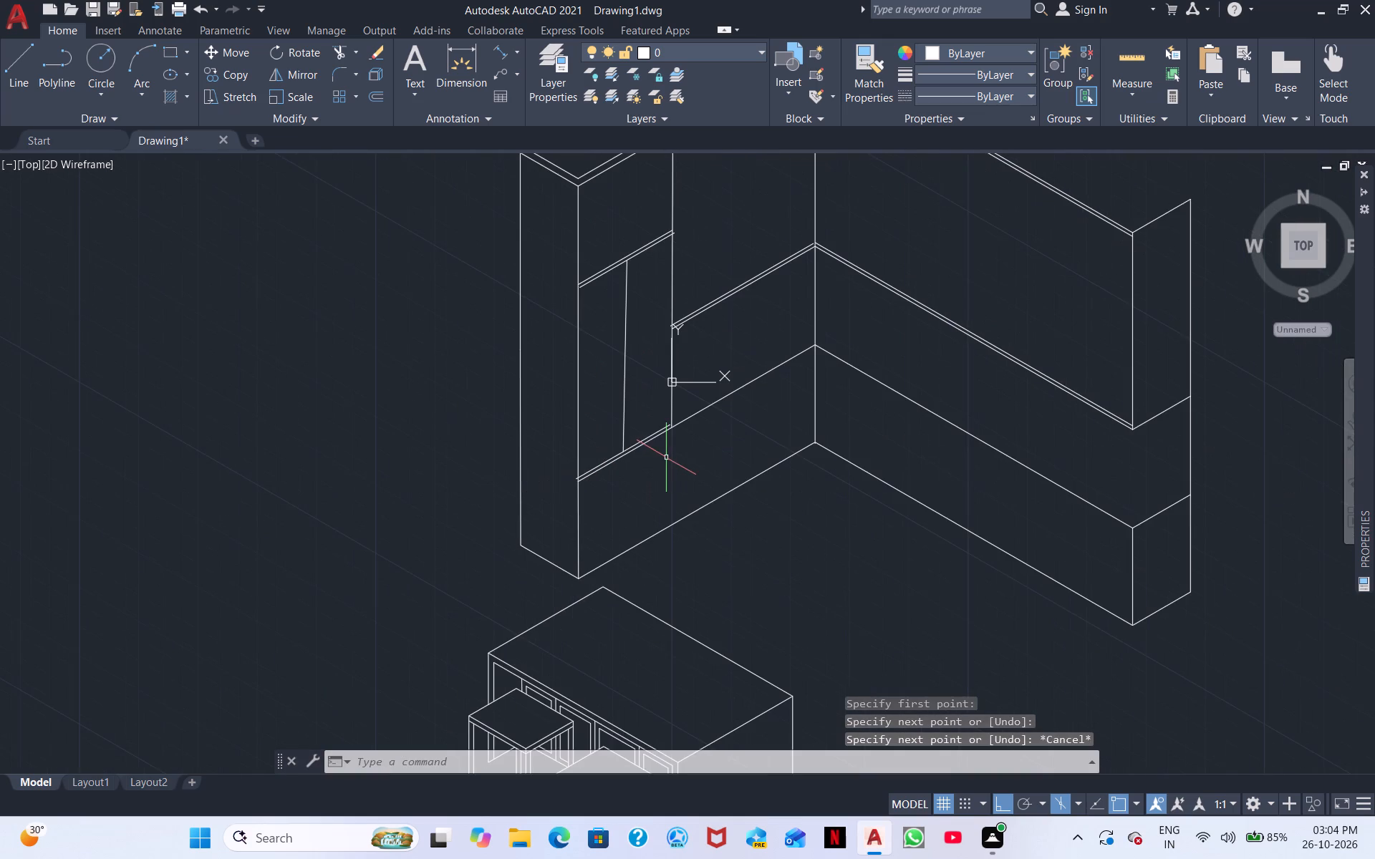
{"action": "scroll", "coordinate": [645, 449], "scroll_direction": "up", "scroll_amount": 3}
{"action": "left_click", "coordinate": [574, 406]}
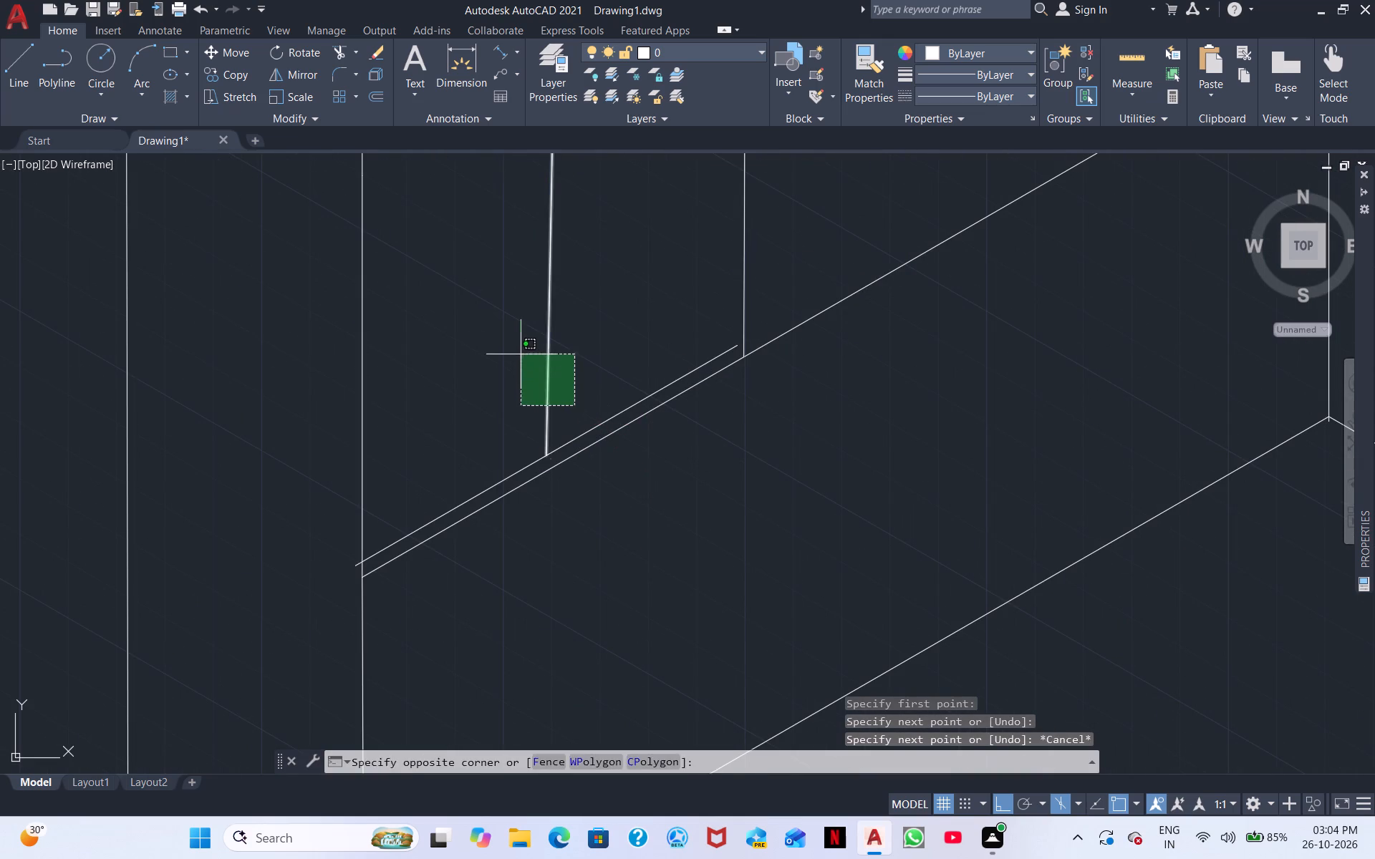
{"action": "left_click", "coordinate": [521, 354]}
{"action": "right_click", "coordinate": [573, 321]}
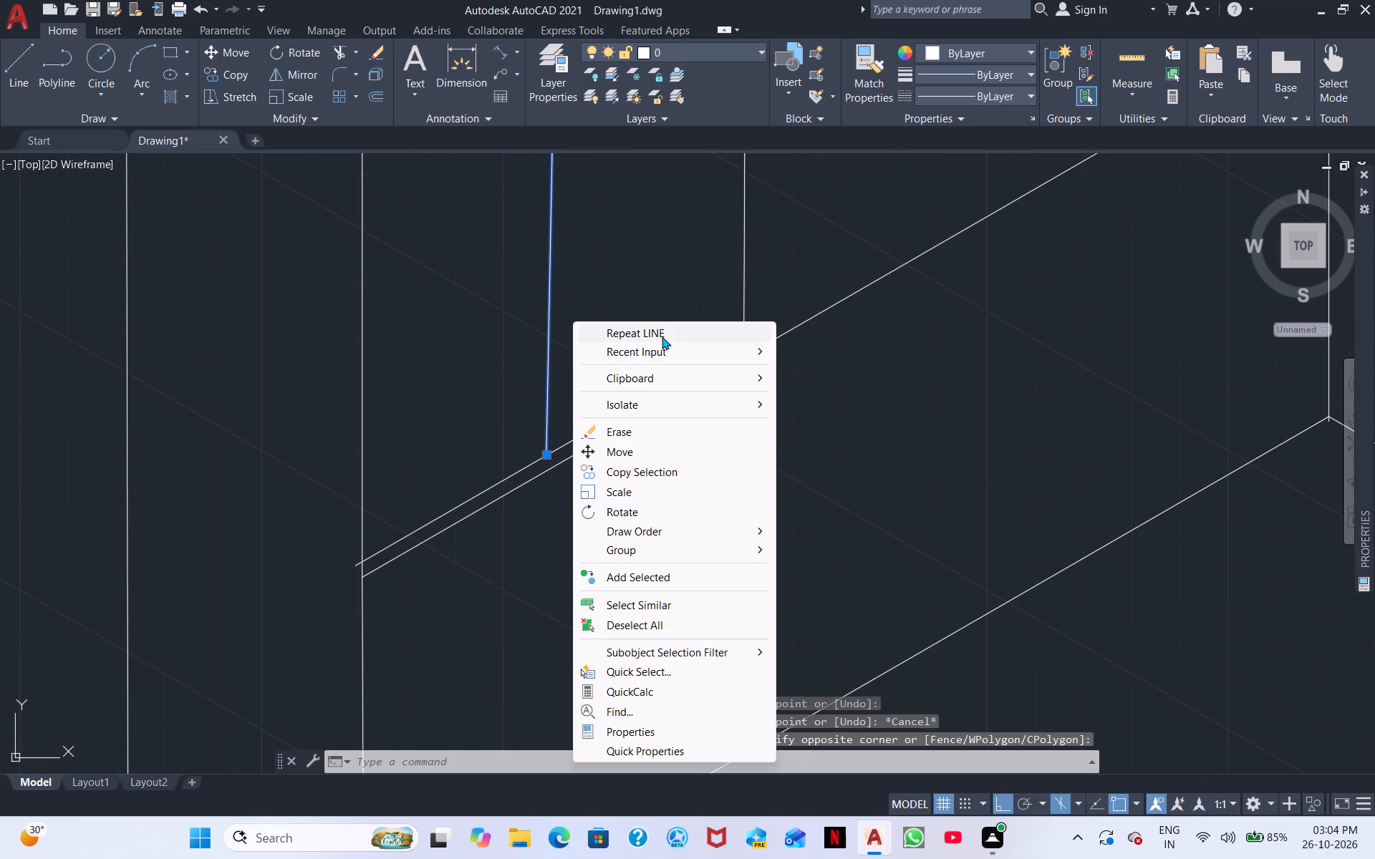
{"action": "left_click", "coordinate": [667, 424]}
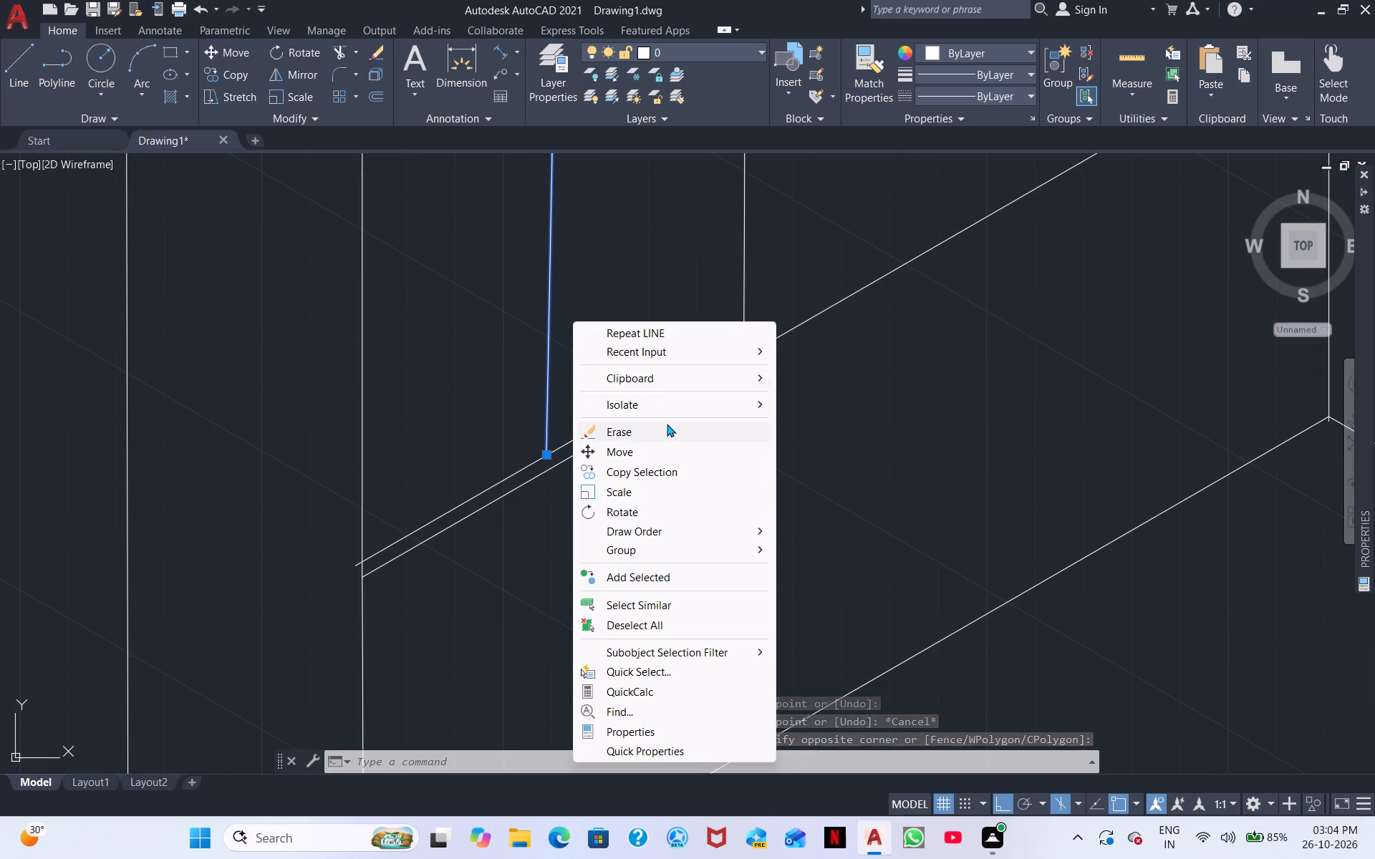
Trim the lower divider's offset line at the tall cabinet's near vertical edge and extend its other end to the inner vertical edge.
{"action": "right_click", "coordinate": [542, 429]}
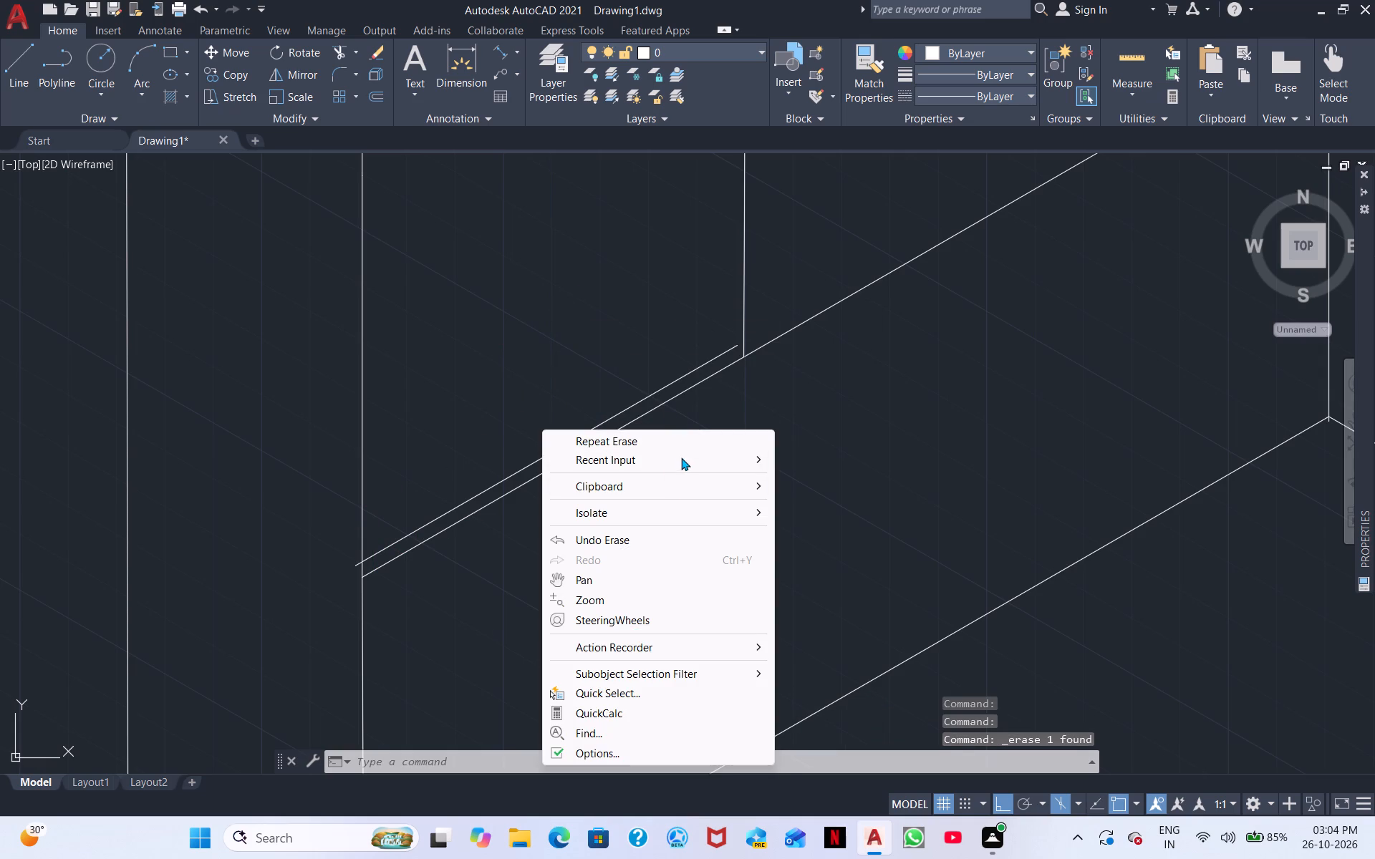
{"action": "left_click", "coordinate": [682, 460]}
{"action": "left_click", "coordinate": [810, 533]}
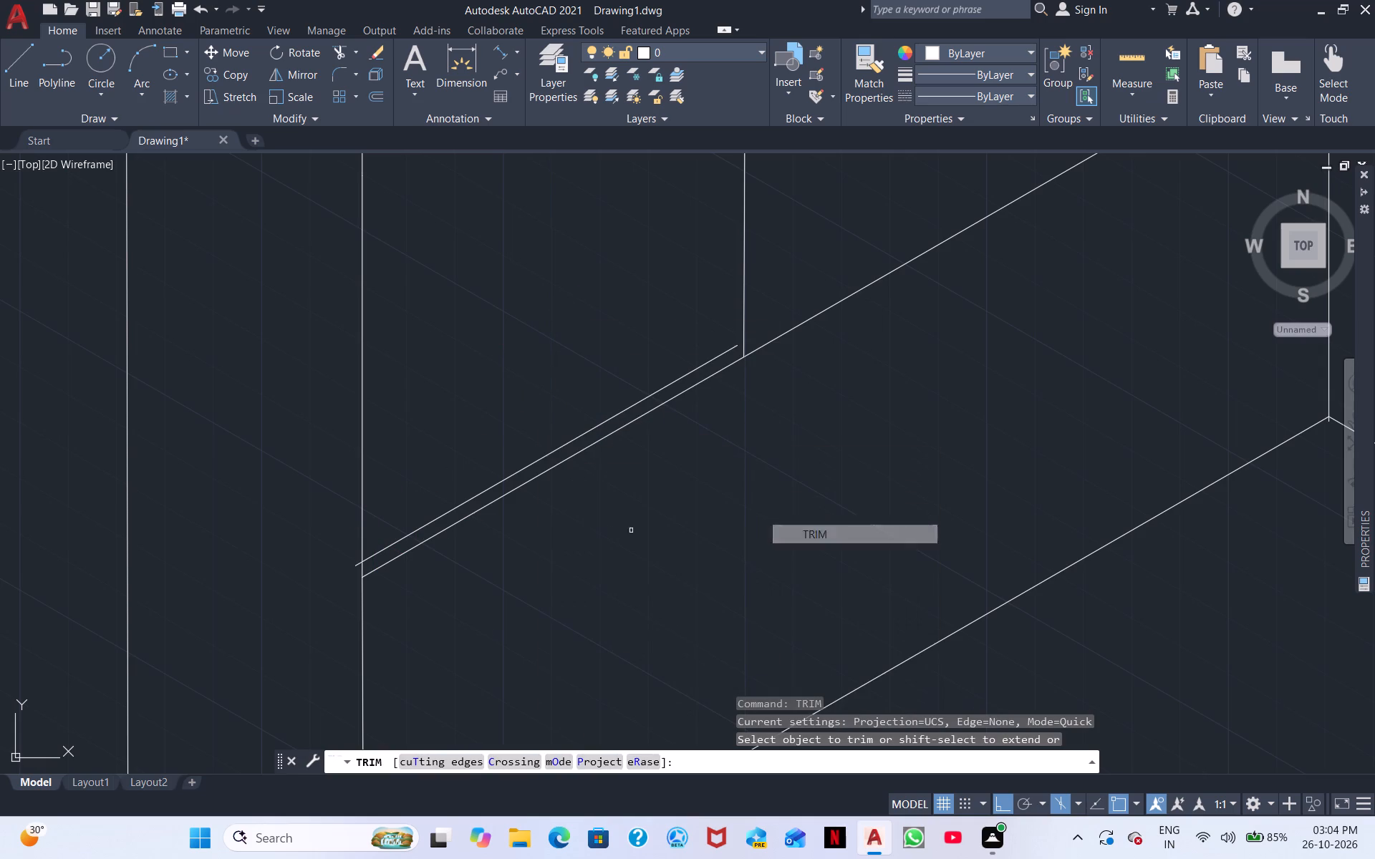
{"action": "scroll", "coordinate": [349, 547], "scroll_direction": "up", "scroll_amount": 4}
{"action": "left_click_drag", "start_coordinate": [392, 651], "coordinate": [390, 710]}
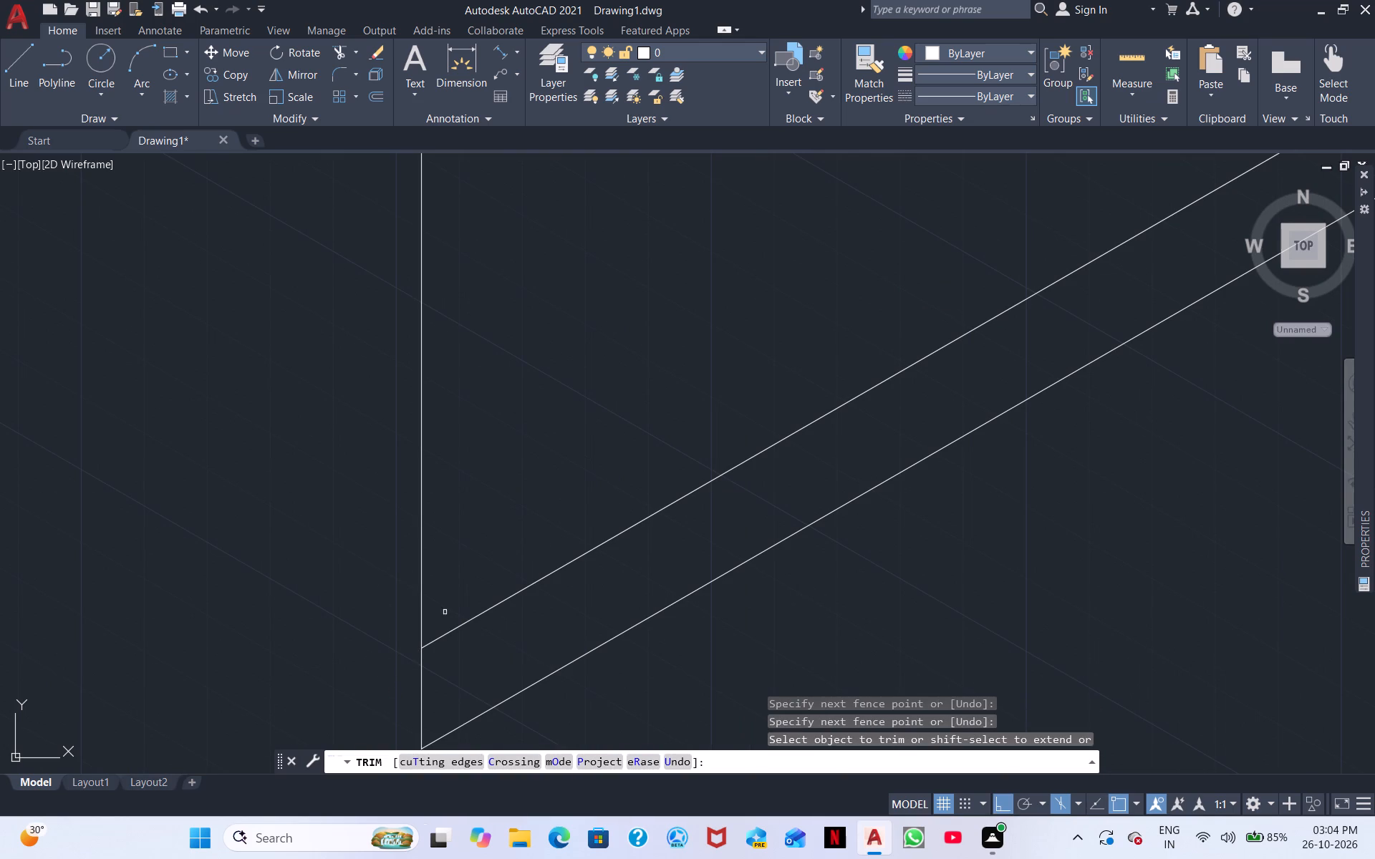
{"action": "middle_click_drag", "start_coordinate": [879, 364], "coordinate": [233, 626]}
{"action": "scroll", "coordinate": [495, 414], "scroll_direction": "down", "scroll_amount": 2}
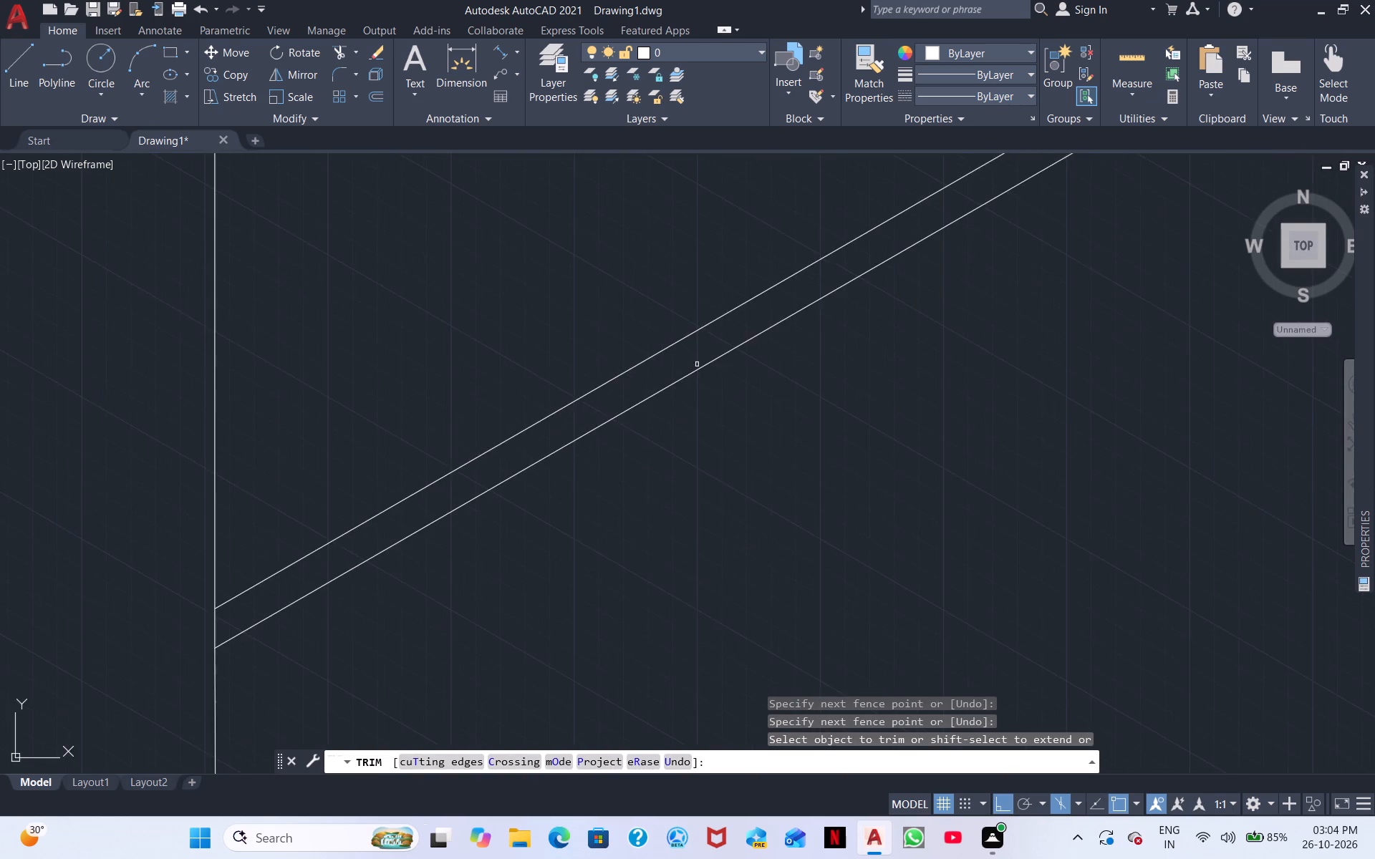
{"action": "middle_click_drag", "start_coordinate": [776, 306], "coordinate": [349, 730]}
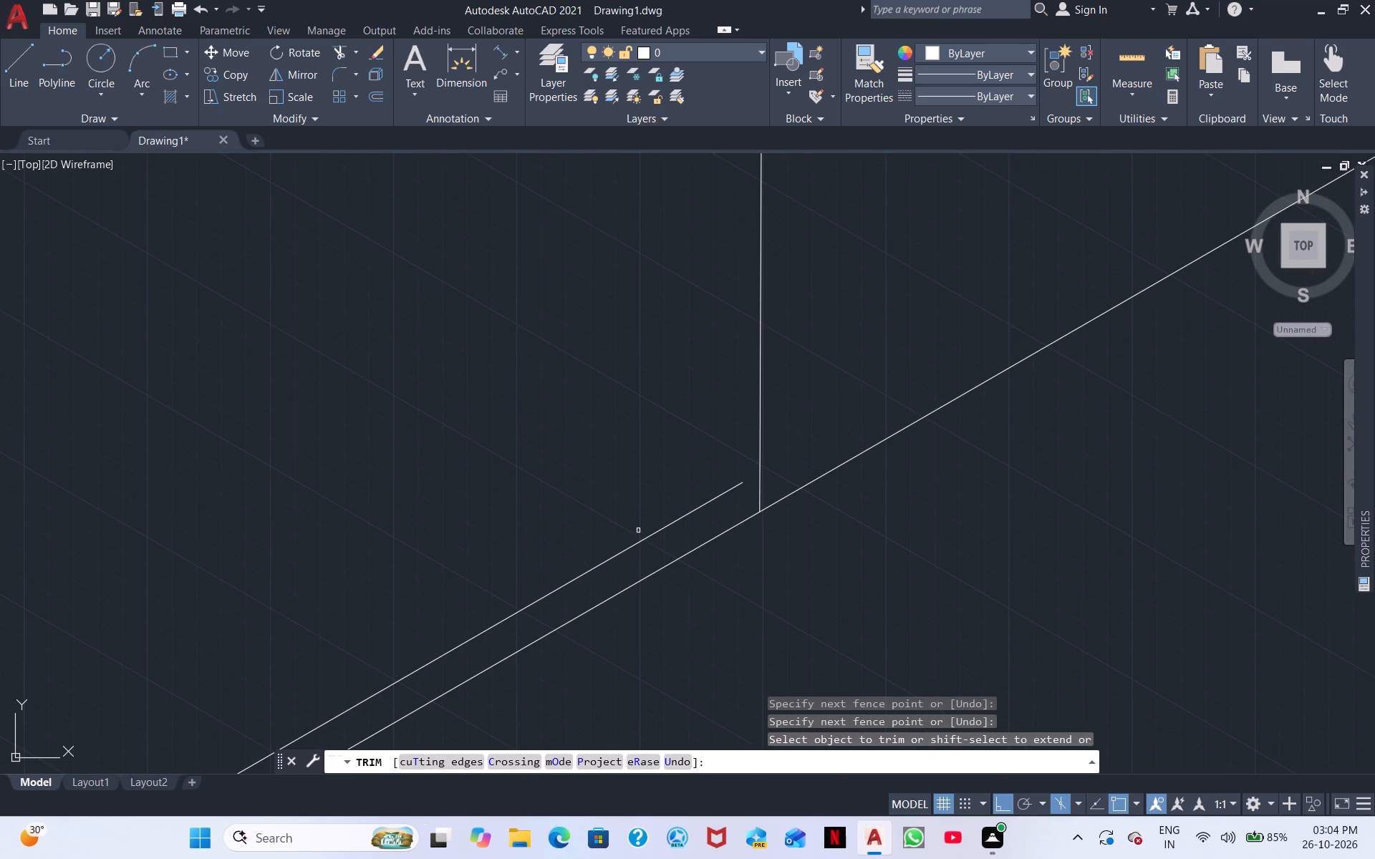
{"action": "left_click", "coordinate": [678, 517], "text": "shift"}
Extend the upper divider's offset line to the tall cabinet's near vertical edge.
{"action": "middle_click_drag", "start_coordinate": [539, 458], "coordinate": [541, 469]}
{"action": "scroll", "coordinate": [539, 458], "scroll_direction": "down", "scroll_amount": 2}
{"action": "middle_click_drag", "start_coordinate": [483, 422], "coordinate": [642, 615]}
{"action": "middle_click_drag", "start_coordinate": [563, 388], "coordinate": [561, 707]}
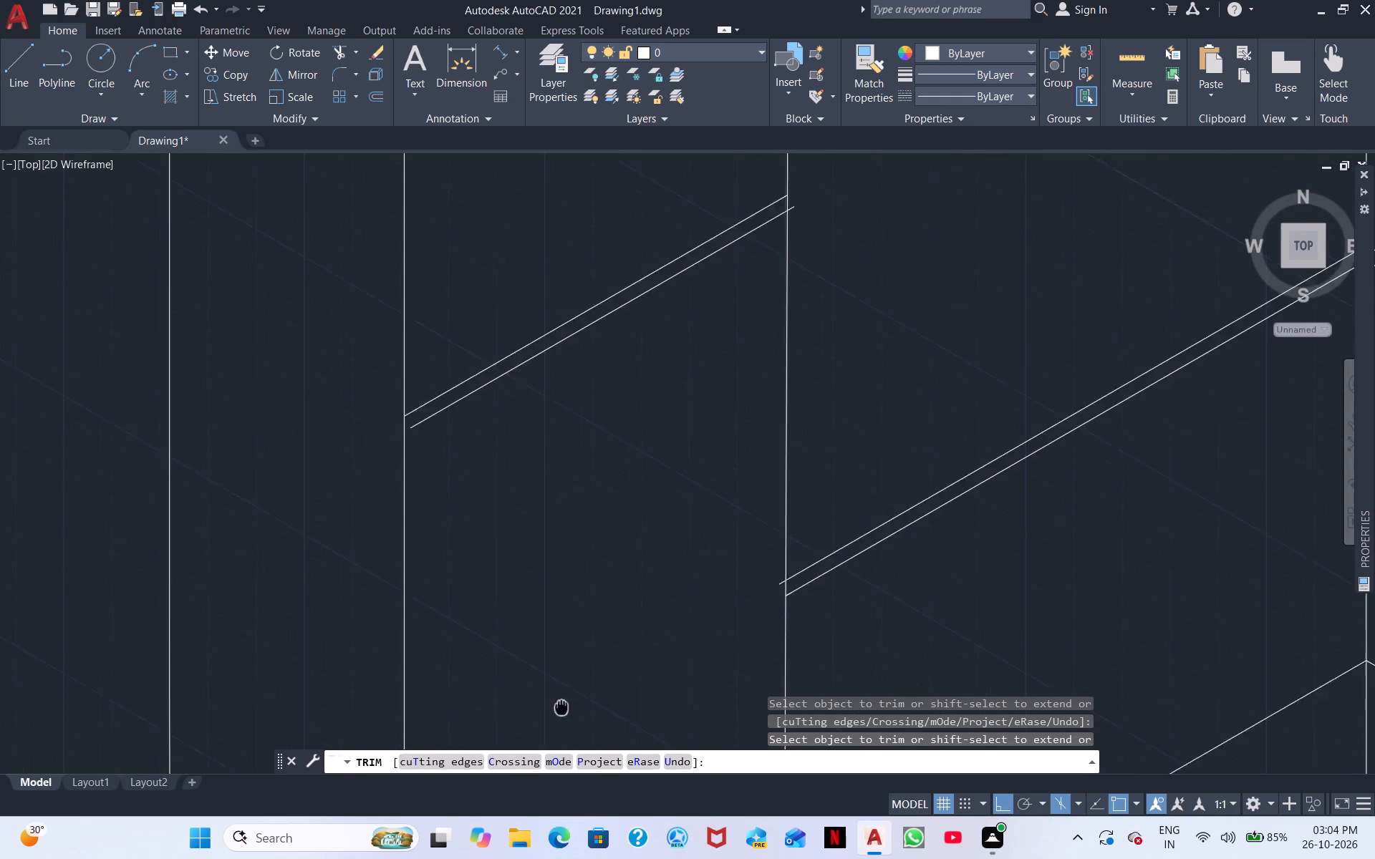
{"action": "middle_click_drag", "start_coordinate": [561, 707], "coordinate": [561, 721]}
{"action": "scroll", "coordinate": [544, 634], "scroll_direction": "down", "scroll_amount": 1}
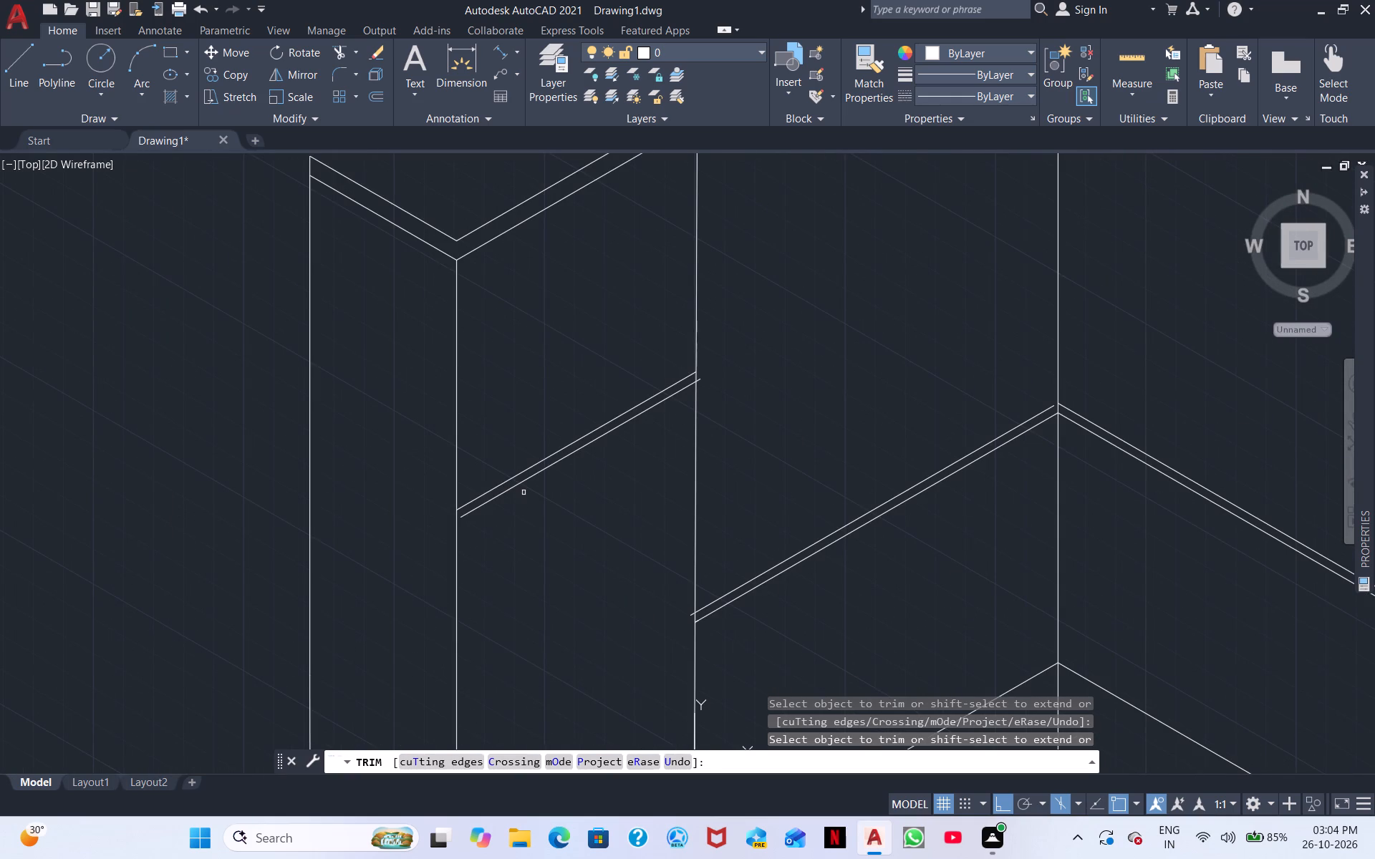
{"action": "left_click", "coordinate": [515, 485], "text": "shift"}
{"action": "scroll", "coordinate": [561, 492], "scroll_direction": "down", "scroll_amount": 1}
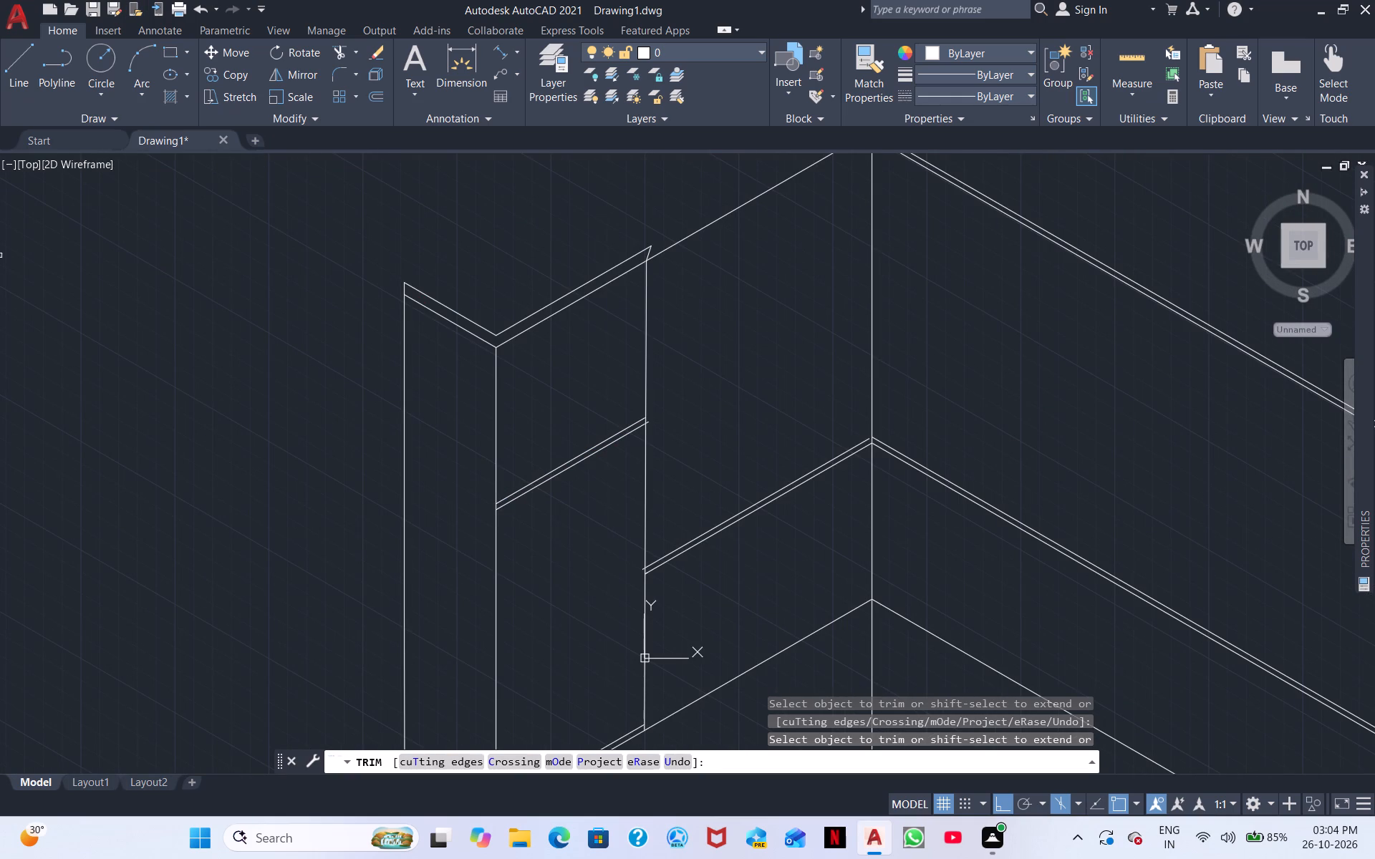
Draw a vertical line on the tall cabinet's front joining the midpoints of the upper and lower dividers' facing lines.
{"action": "left_click", "coordinate": [14, 81]}
{"action": "scroll", "coordinate": [579, 505], "scroll_direction": "up", "scroll_amount": 1}
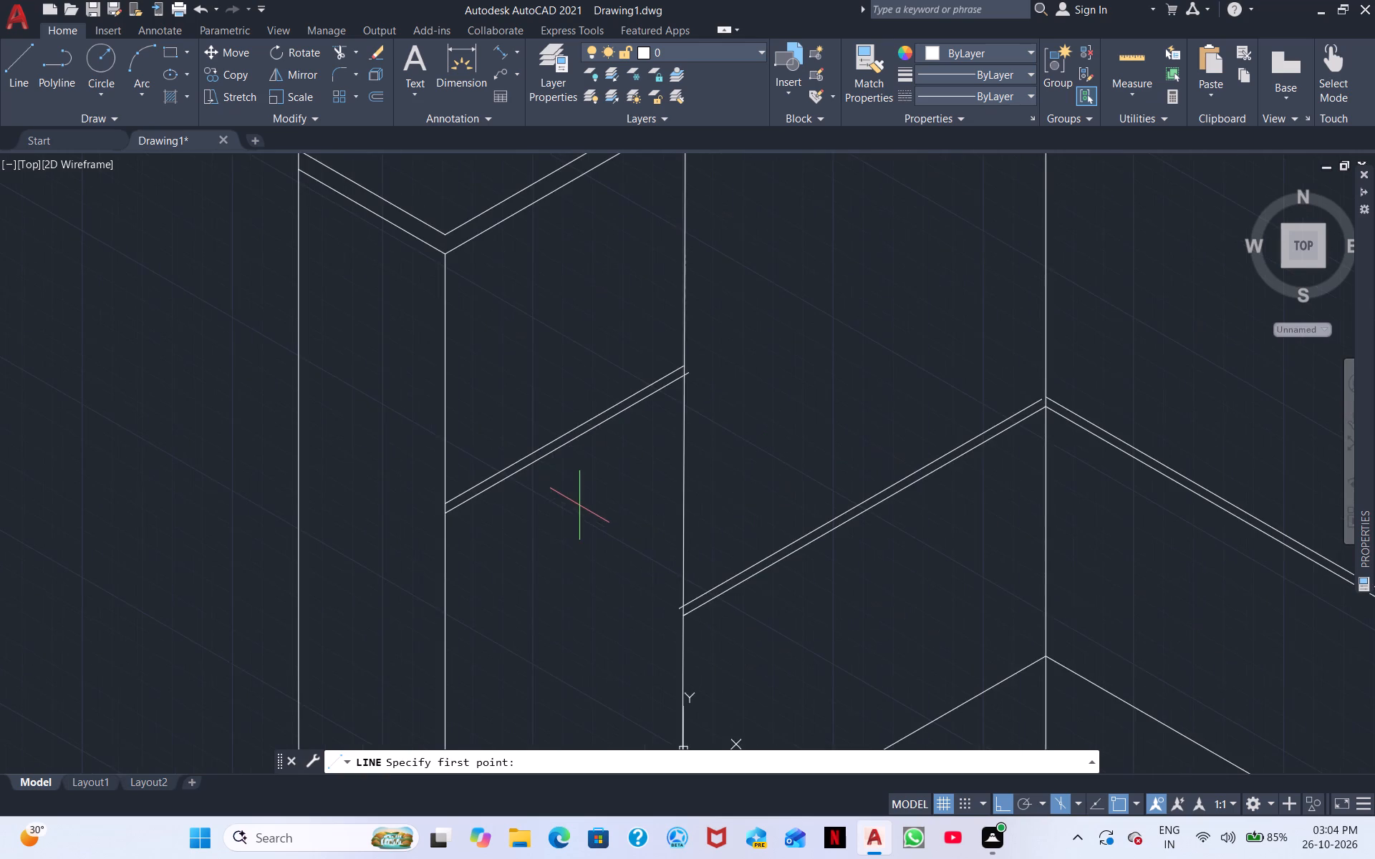
{"action": "middle_click_drag", "start_coordinate": [590, 505], "coordinate": [481, 211]}
{"action": "middle_click_drag", "start_coordinate": [433, 315], "coordinate": [408, 369]}
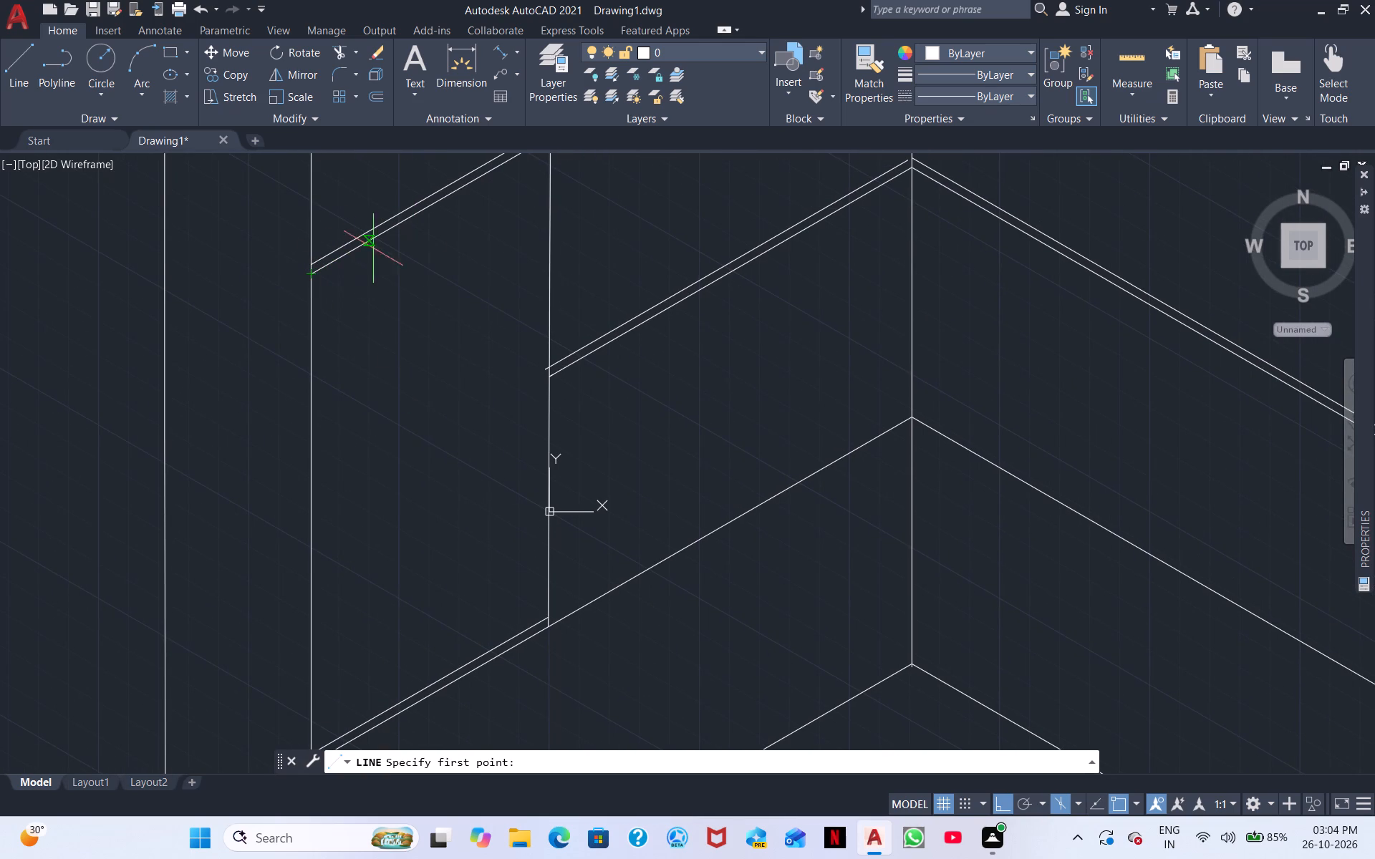
{"action": "left_click", "coordinate": [435, 207]}
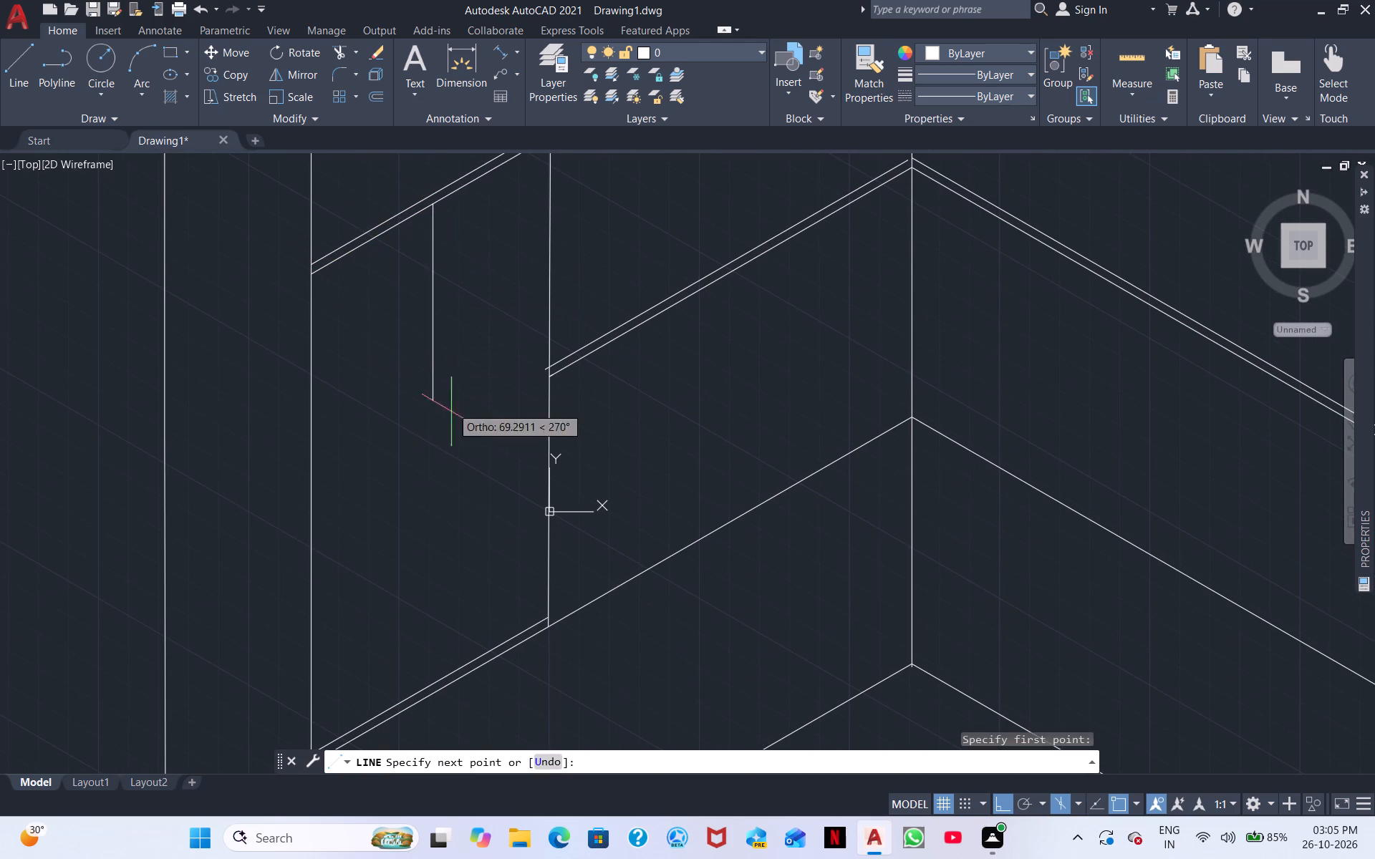
{"action": "left_click", "coordinate": [433, 682]}
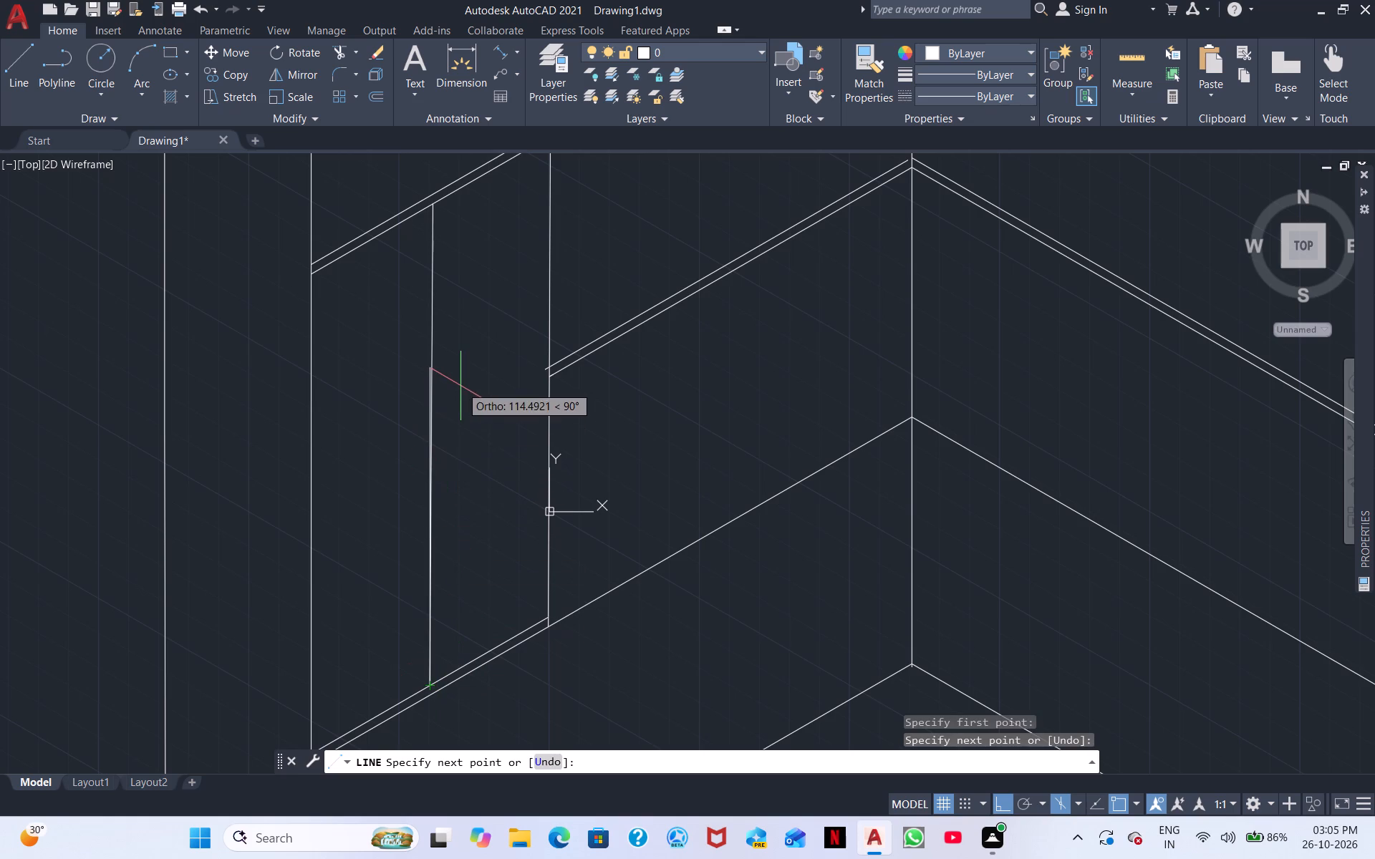
{"action": "right_click", "coordinate": [460, 386]}
{"action": "left_click", "coordinate": [499, 392]}
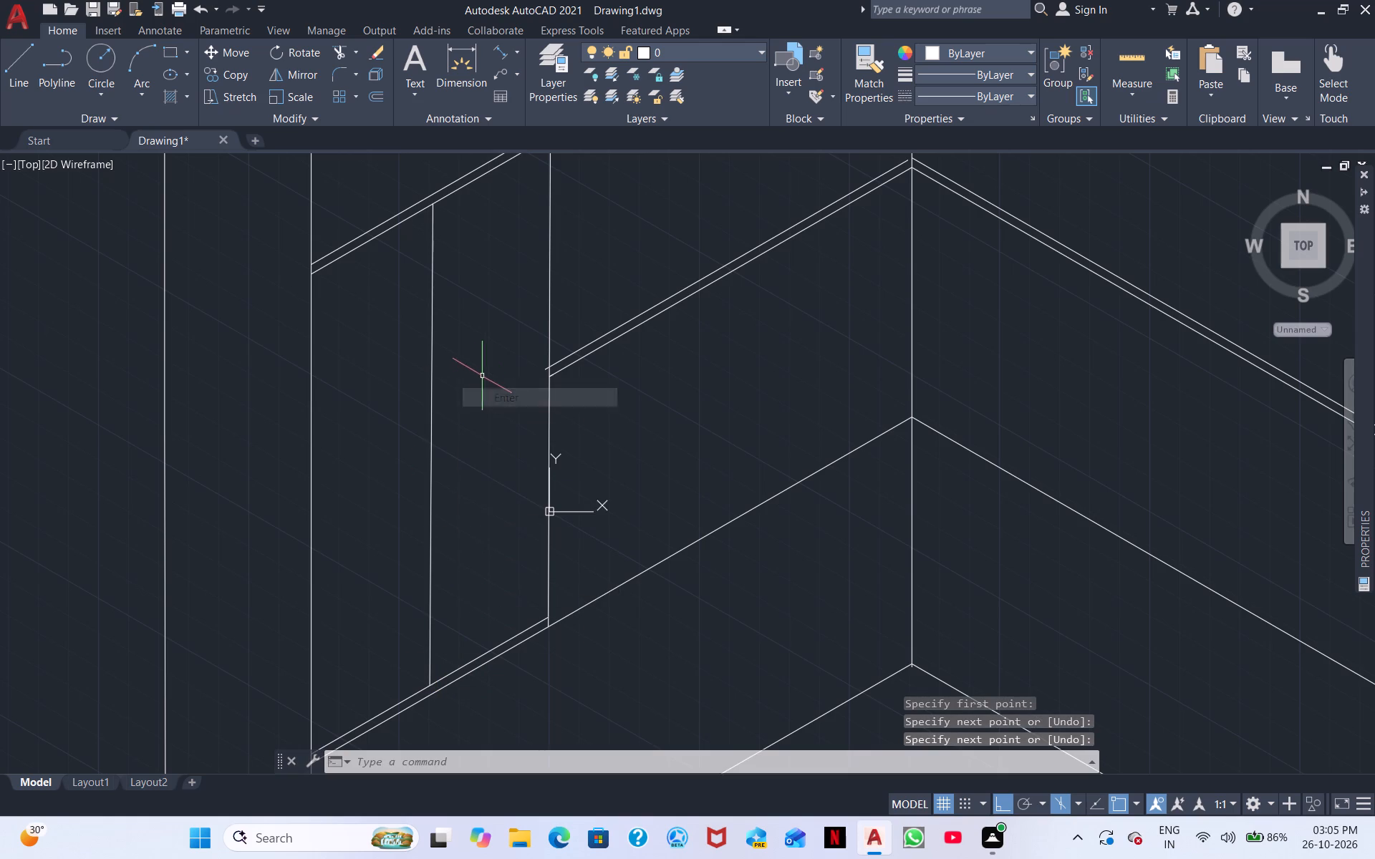
Offset the tall cabinet's new vertical centre line by 3 to both sides.
{"action": "right_click", "coordinate": [486, 374]}
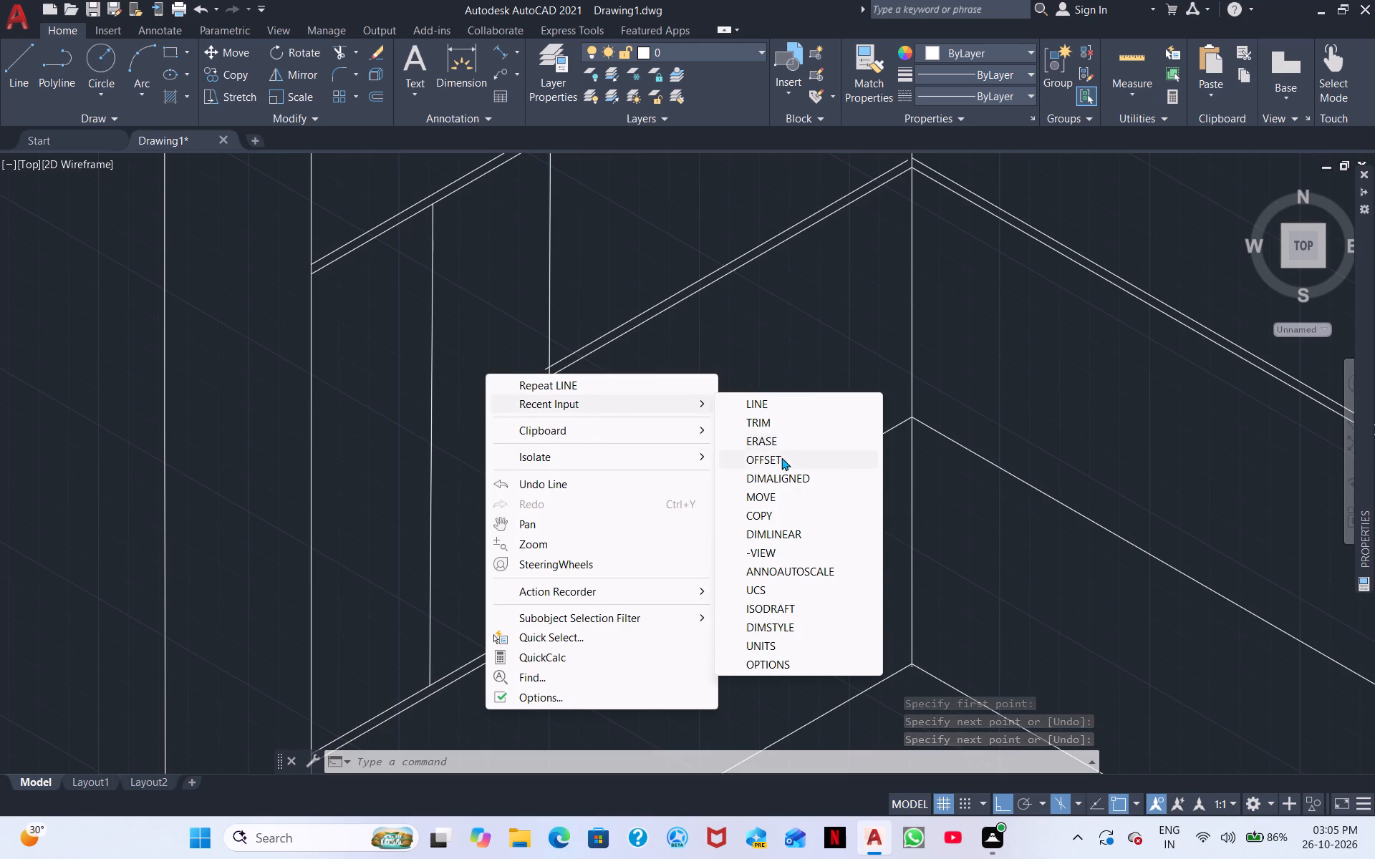
{"action": "left_click", "coordinate": [781, 463]}
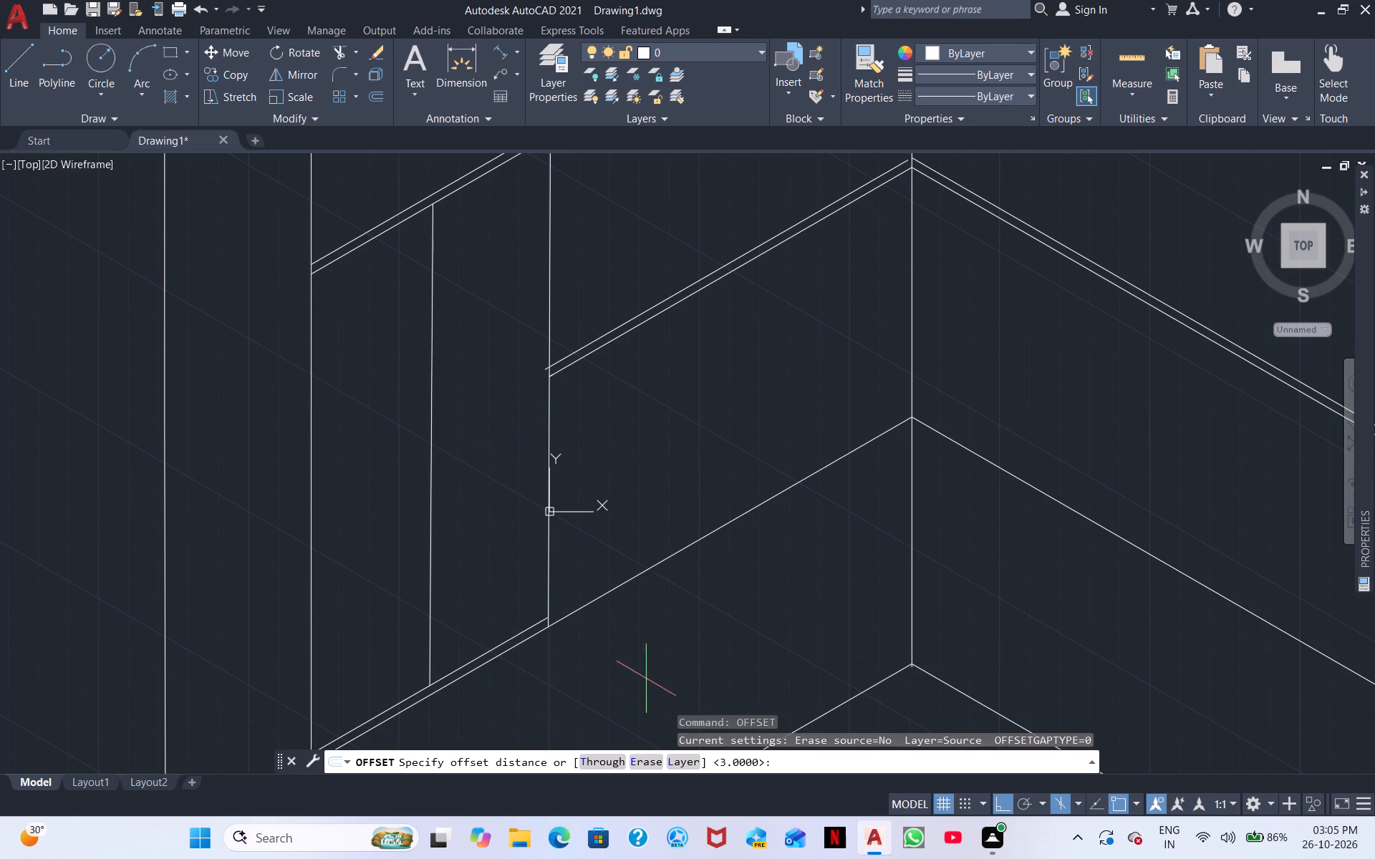
{"action": "key", "text": "space"}
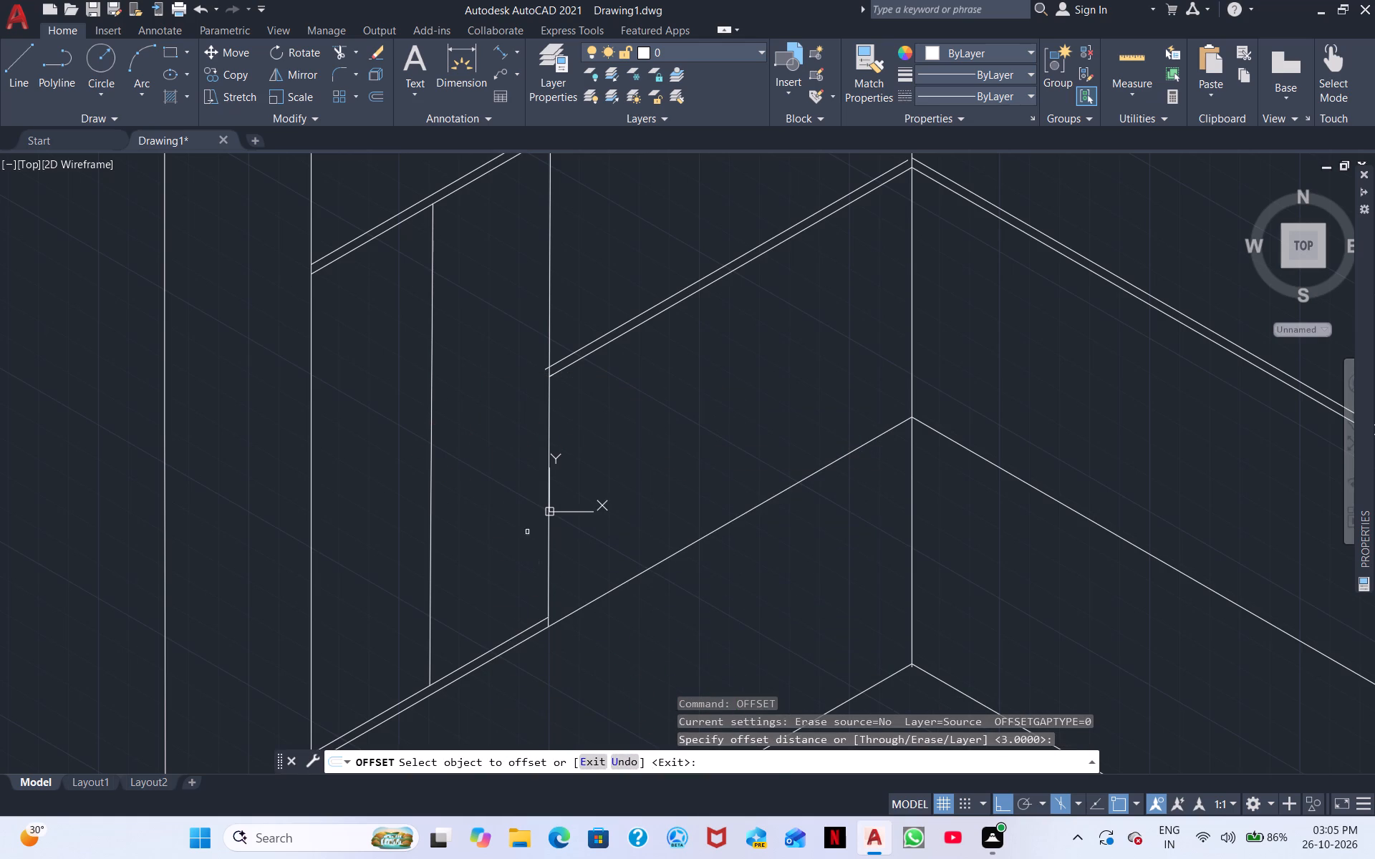
{"action": "left_click", "coordinate": [430, 500]}
{"action": "left_click", "coordinate": [463, 491]}
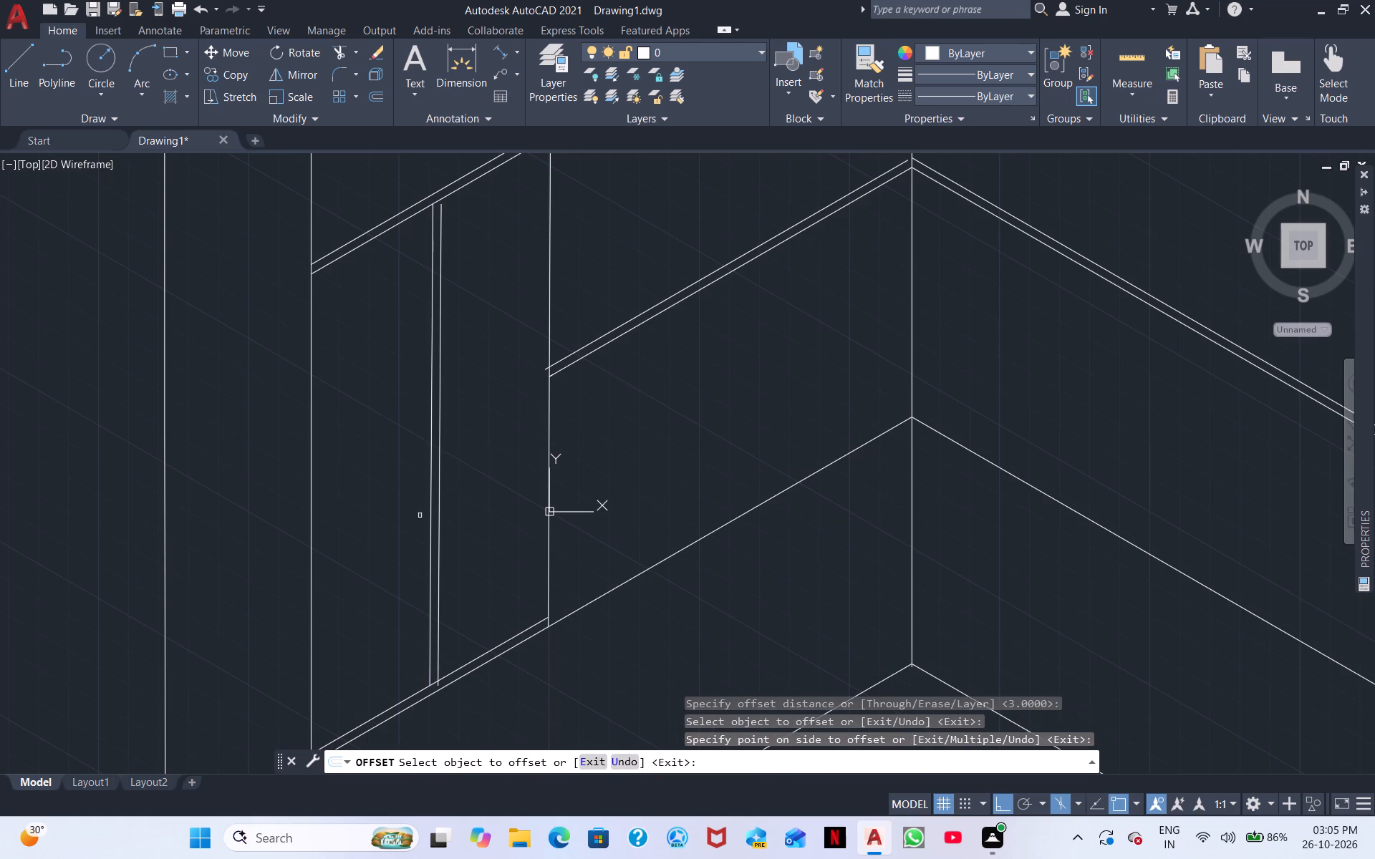
{"action": "left_click", "coordinate": [430, 515]}
{"action": "left_click", "coordinate": [410, 525]}
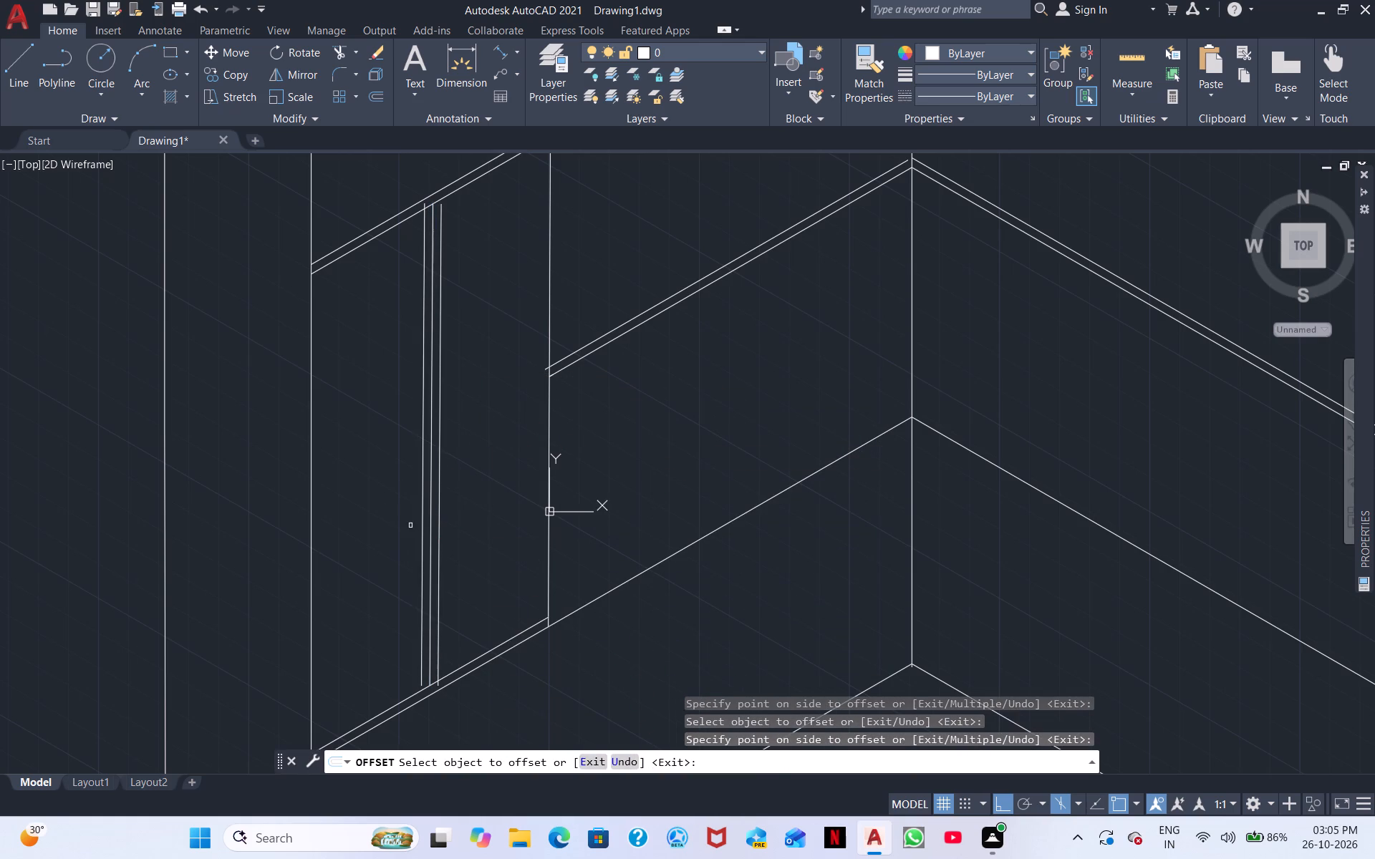
Offset the long top edge line running from the tall cabinet to the wall corner downward by 3.
{"action": "middle_click_drag", "start_coordinate": [512, 437], "coordinate": [480, 591]}
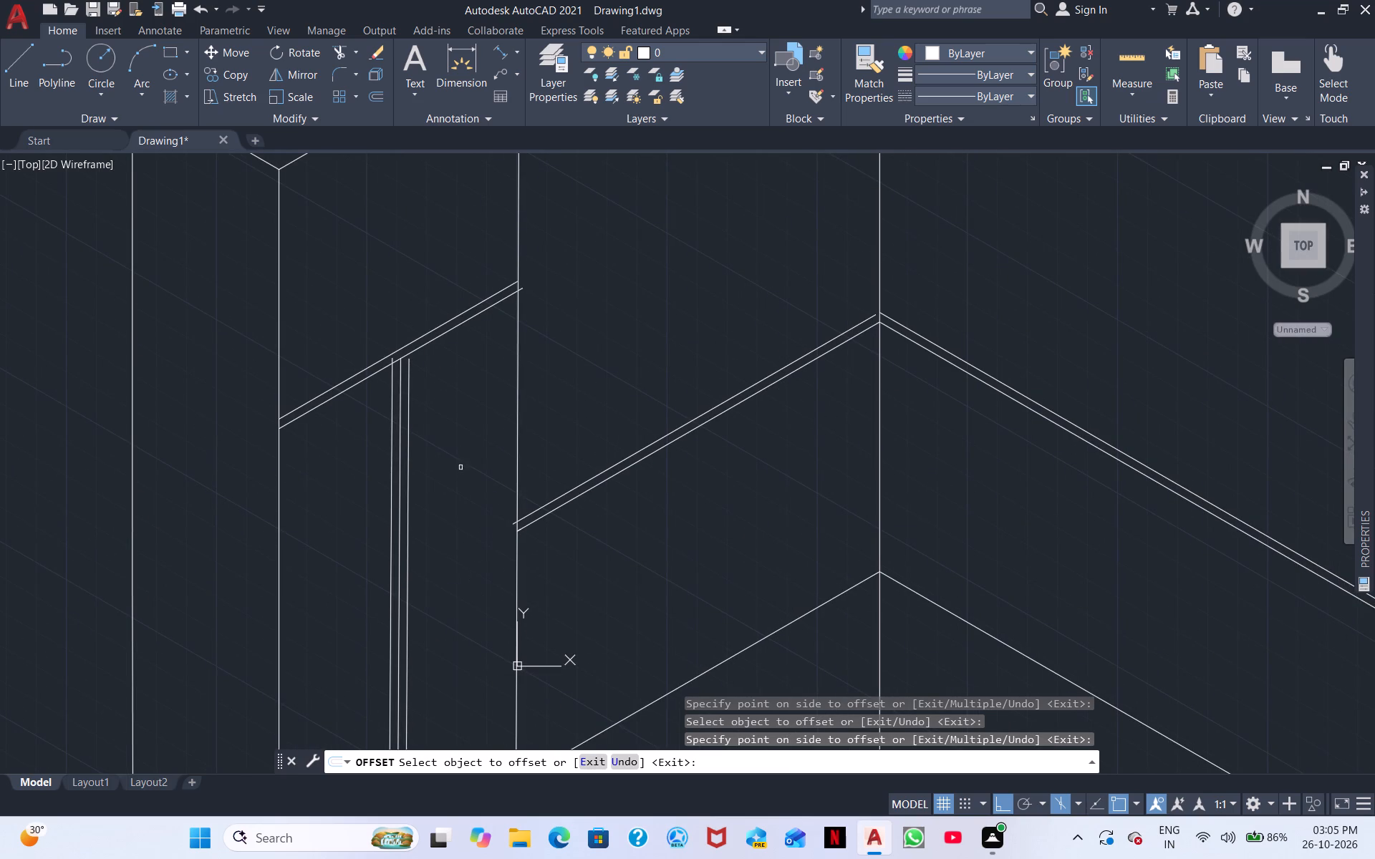
{"action": "middle_click_drag", "start_coordinate": [422, 364], "coordinate": [434, 574]}
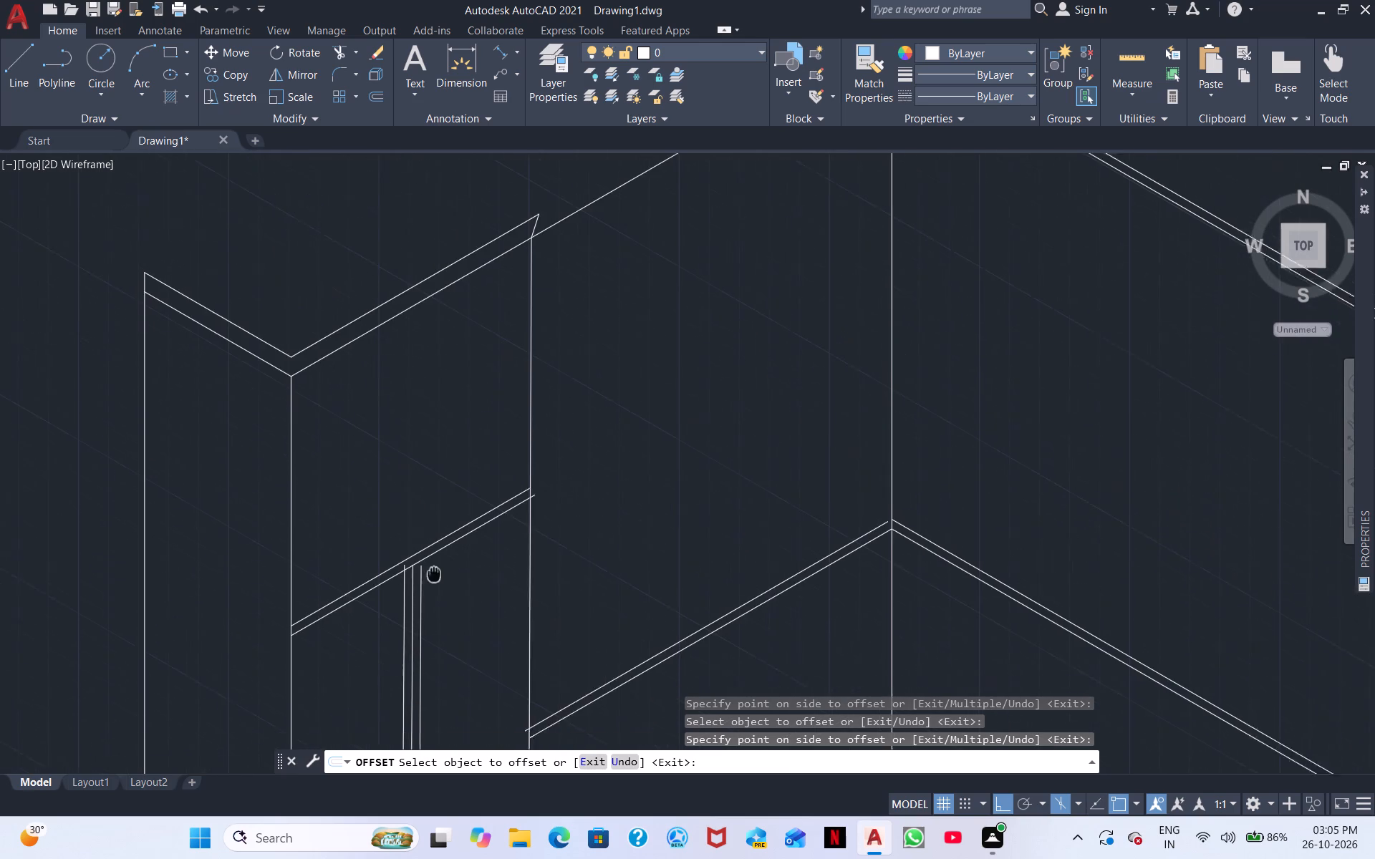
{"action": "middle_click_drag", "start_coordinate": [434, 574], "coordinate": [438, 593]}
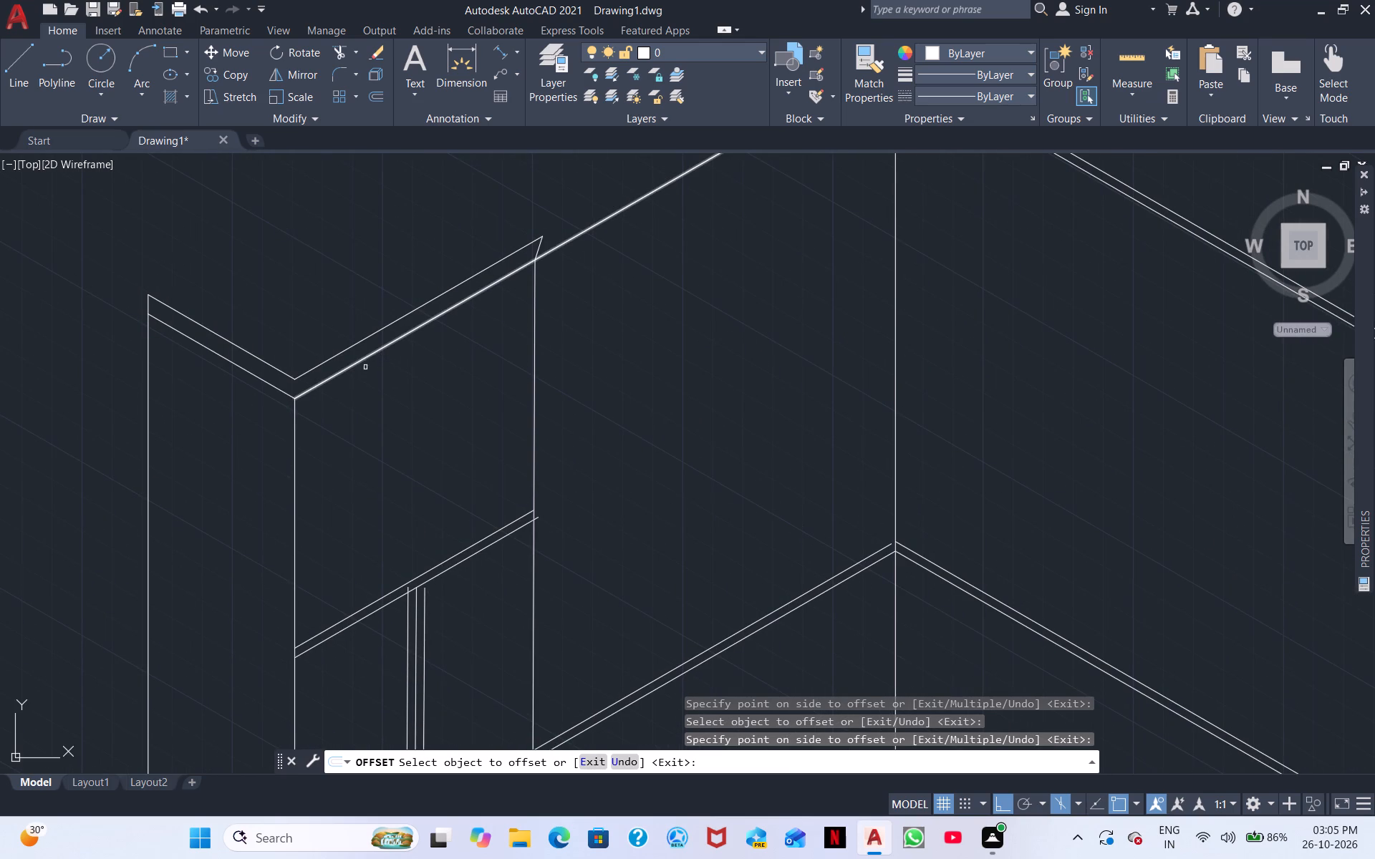
{"action": "scroll", "coordinate": [430, 459], "scroll_direction": "down", "scroll_amount": 1}
{"action": "middle_click_drag", "start_coordinate": [413, 475], "coordinate": [397, 381]}
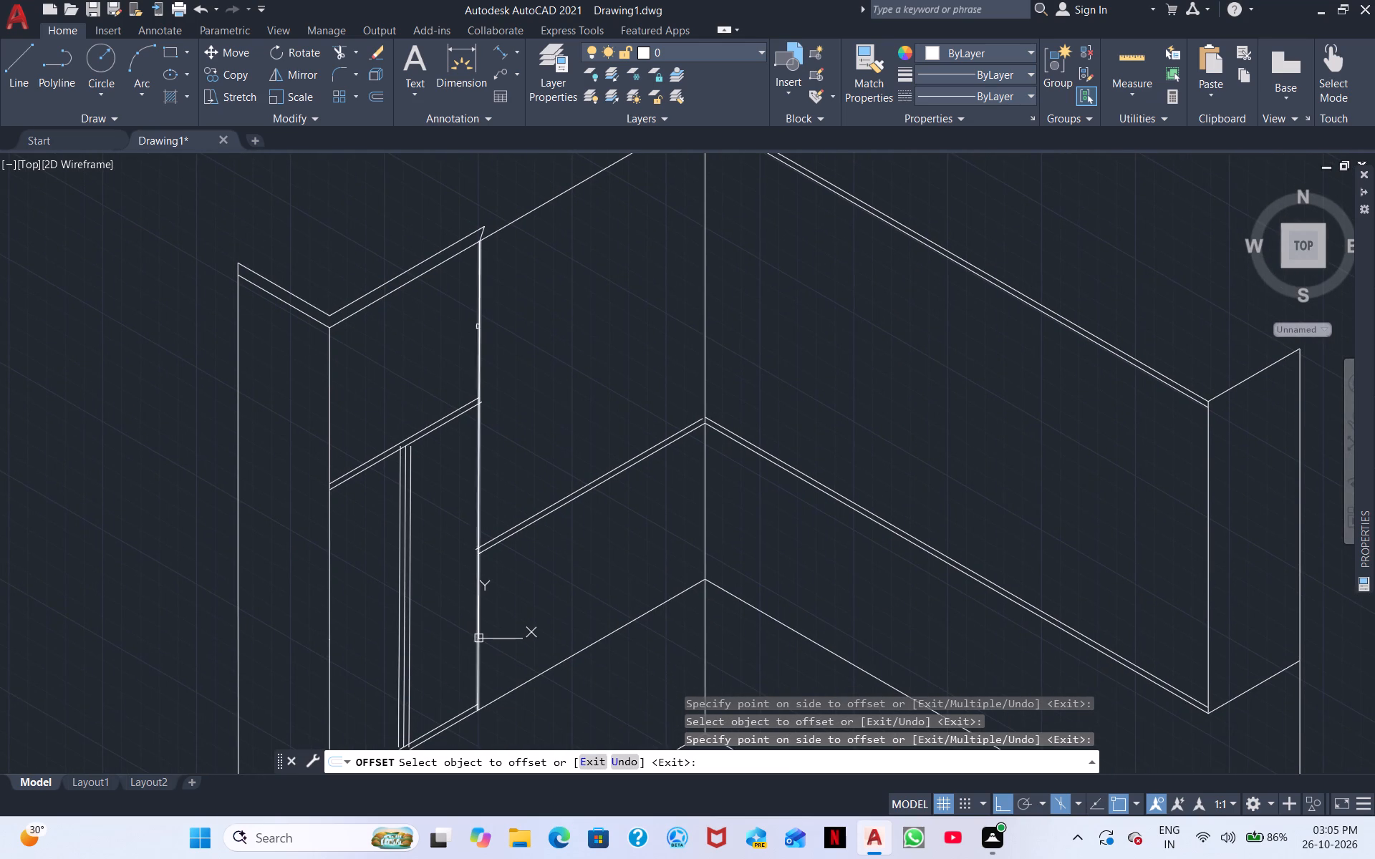
{"action": "middle_click_drag", "start_coordinate": [584, 266], "coordinate": [567, 338]}
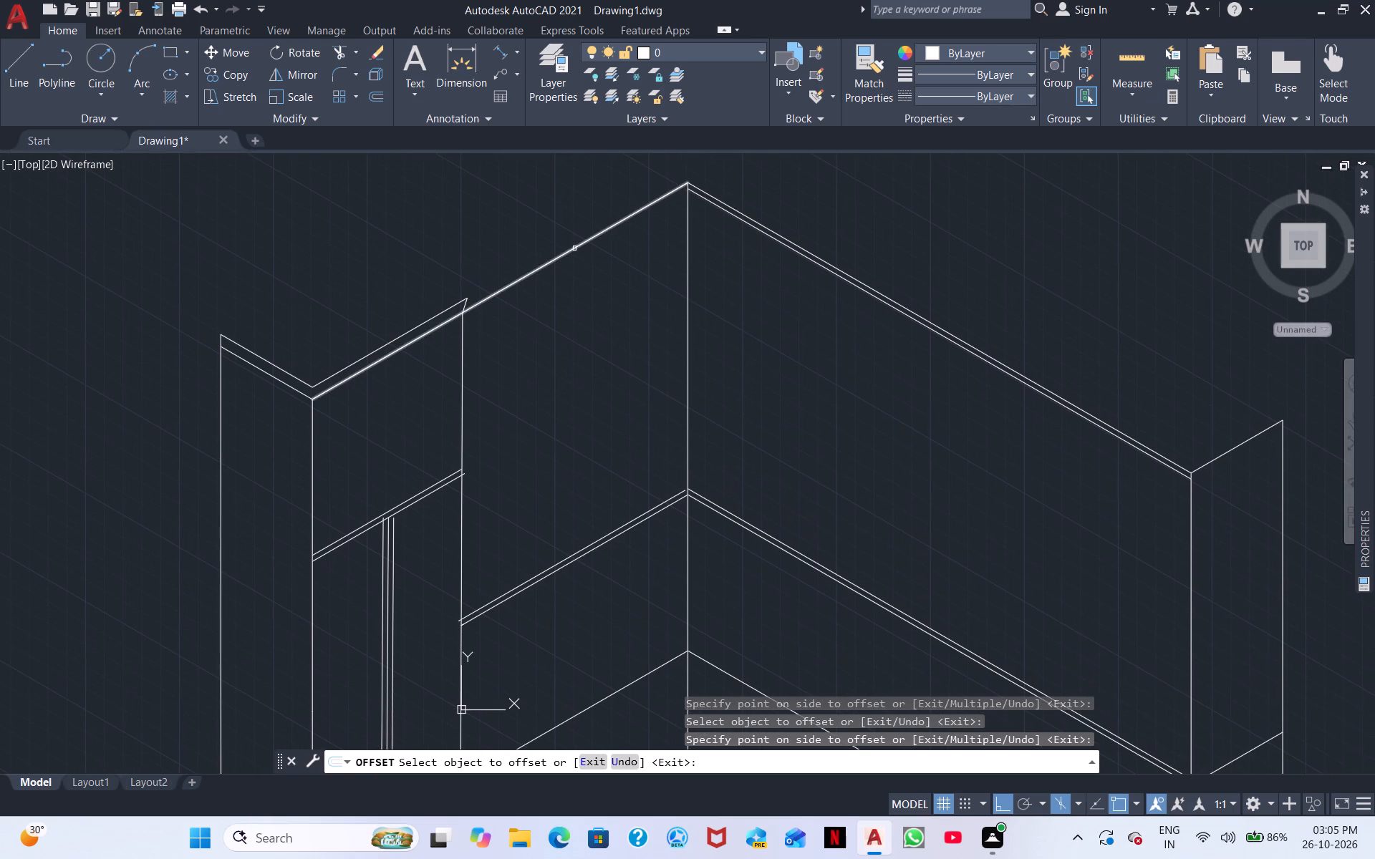
{"action": "left_click", "coordinate": [576, 247]}
{"action": "left_click", "coordinate": [579, 266]}
{"action": "middle_click_drag", "start_coordinate": [533, 425], "coordinate": [646, 345]}
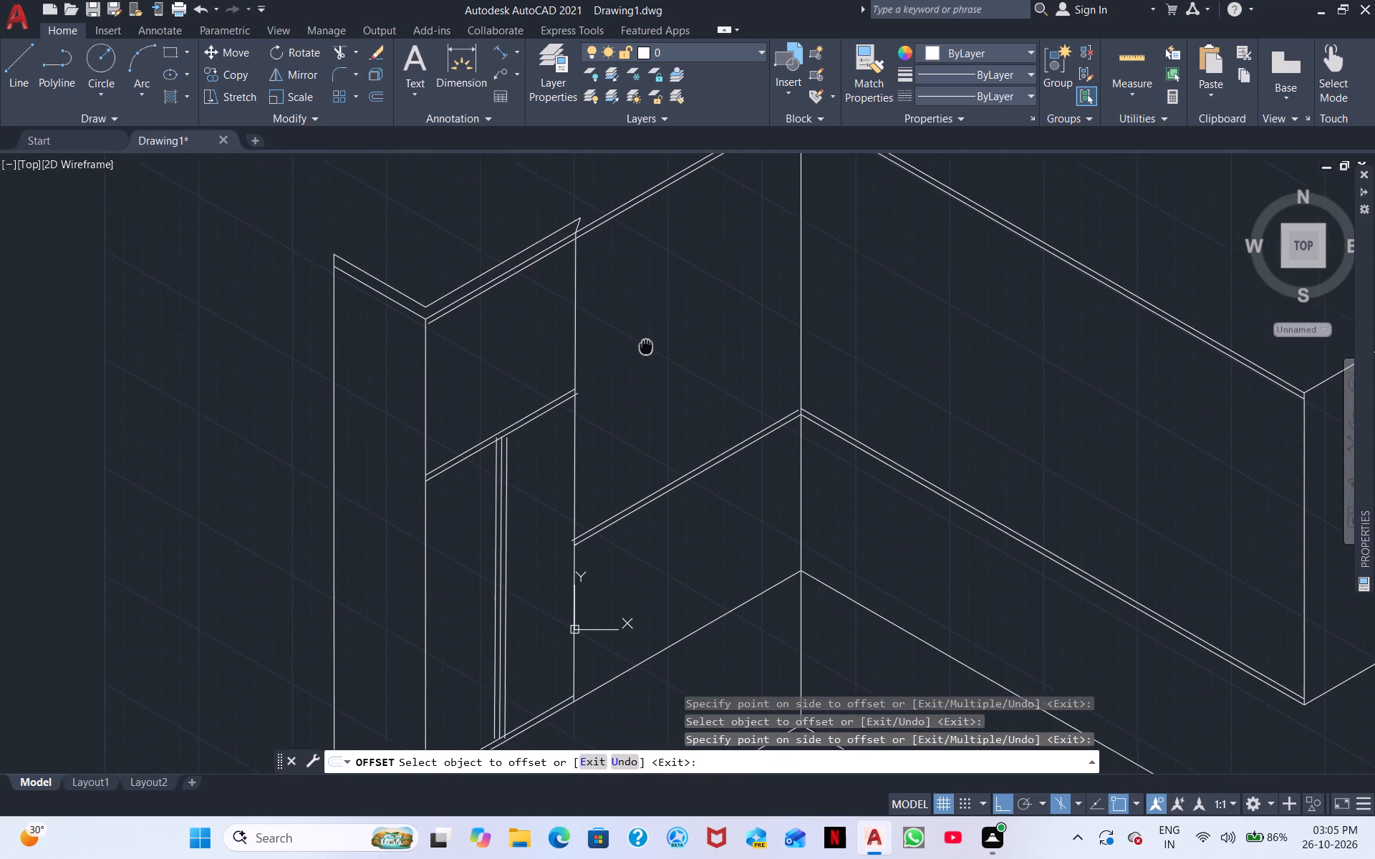
{"action": "middle_click_drag", "start_coordinate": [646, 345], "coordinate": [653, 341]}
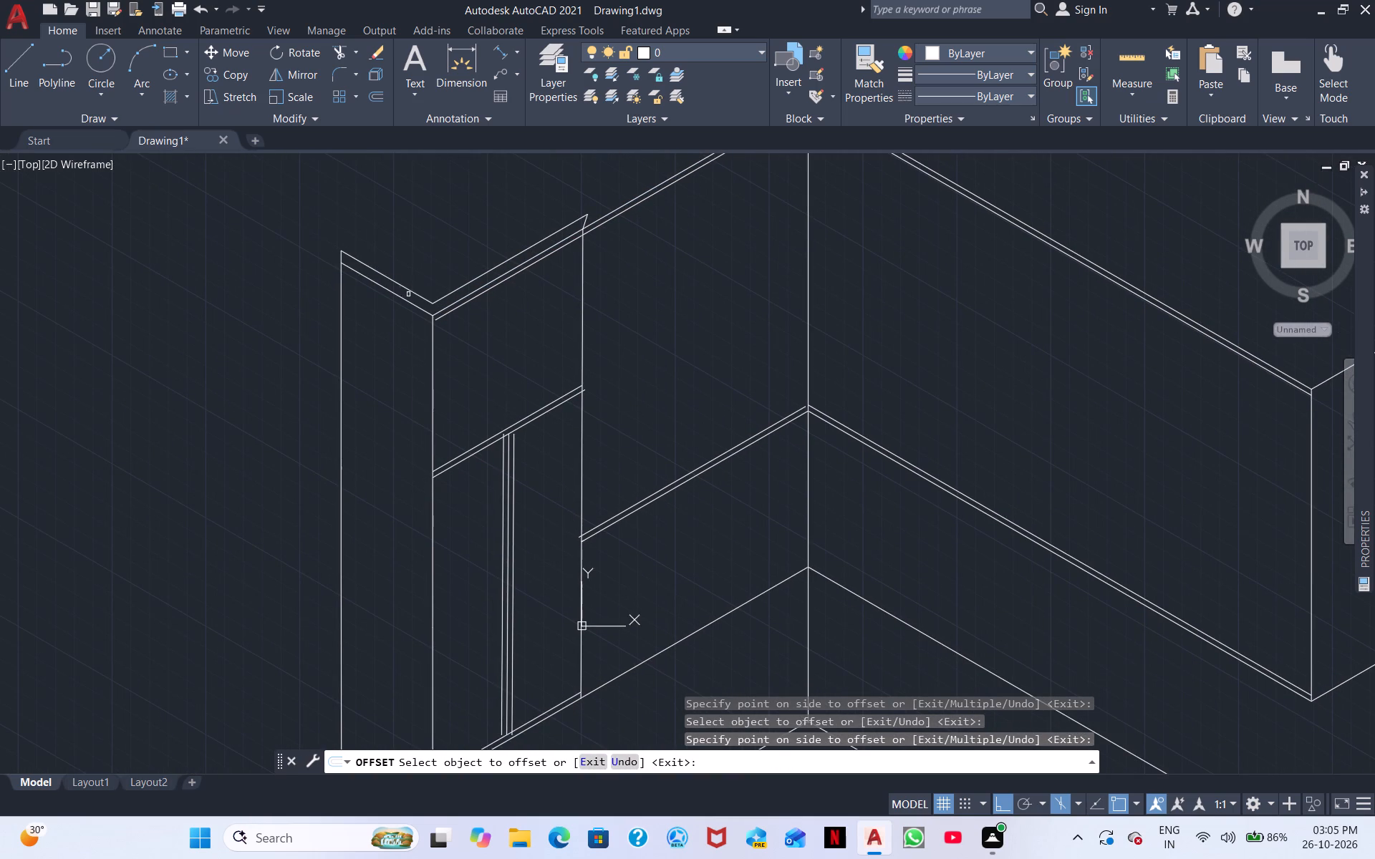
{"action": "middle_click_drag", "start_coordinate": [518, 346], "coordinate": [508, 230]}
{"action": "scroll", "coordinate": [512, 227], "scroll_direction": "down", "scroll_amount": 1}
{"action": "middle_click_drag", "start_coordinate": [621, 255], "coordinate": [410, 356]}
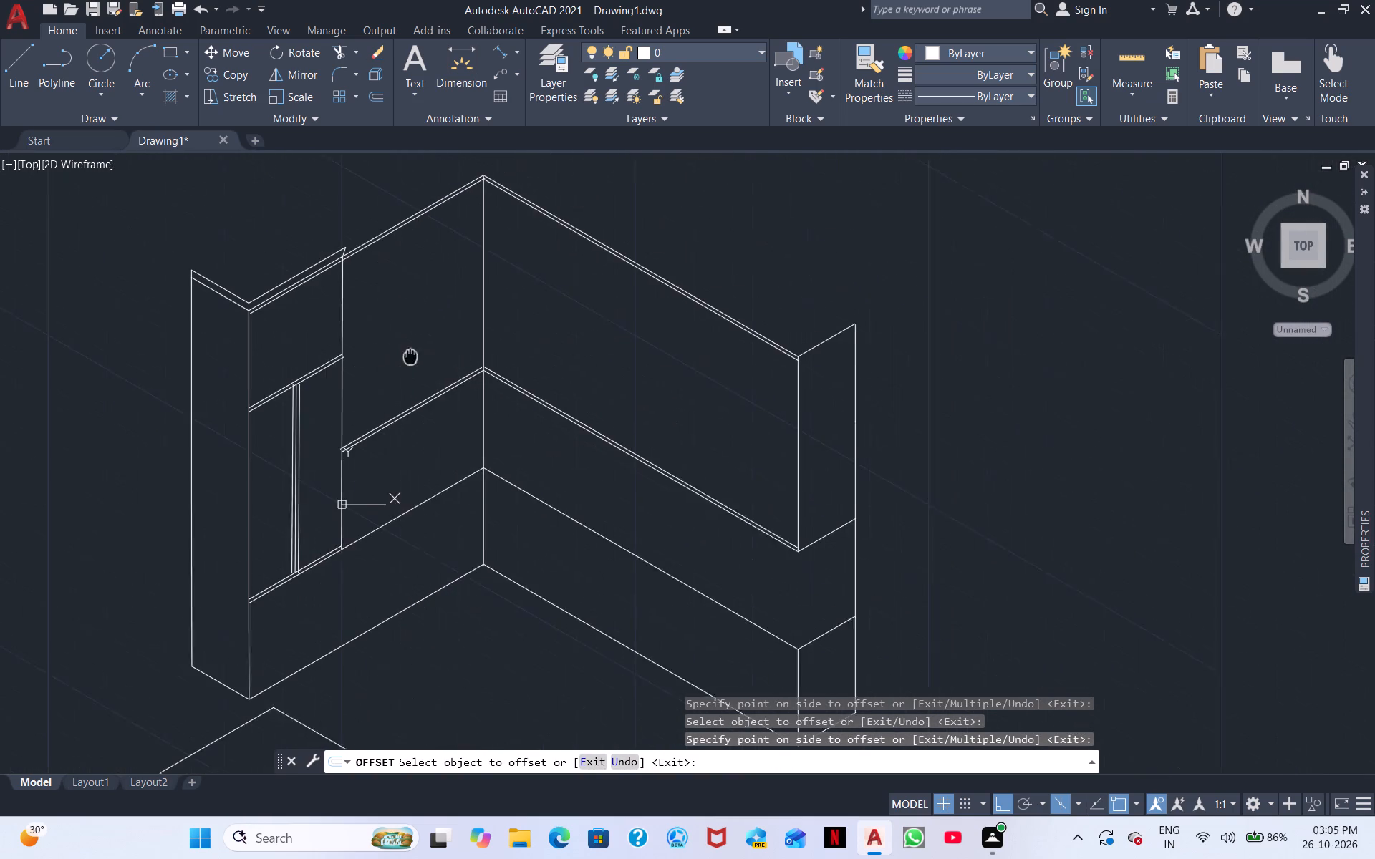
{"action": "middle_click_drag", "start_coordinate": [410, 356], "coordinate": [395, 361]}
{"action": "scroll", "coordinate": [437, 326], "scroll_direction": "up", "scroll_amount": 1}
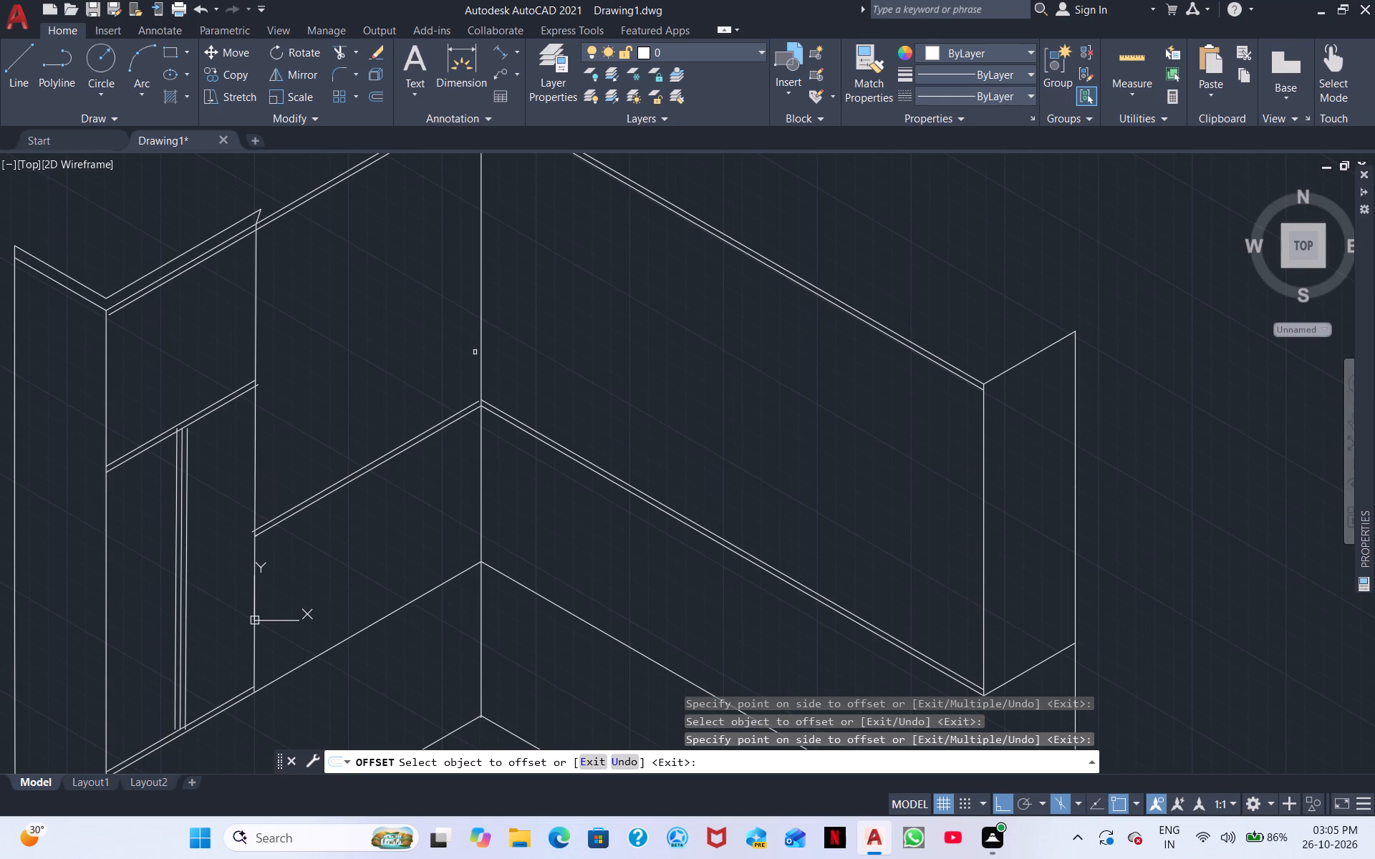
{"action": "key", "text": "Escape"}
Trim the upper divider's lower line where it overshoots the tall cabinet's inner vertical edge.
{"action": "scroll", "coordinate": [457, 369], "scroll_direction": "down", "scroll_amount": 2}
{"action": "right_click", "coordinate": [451, 388]}
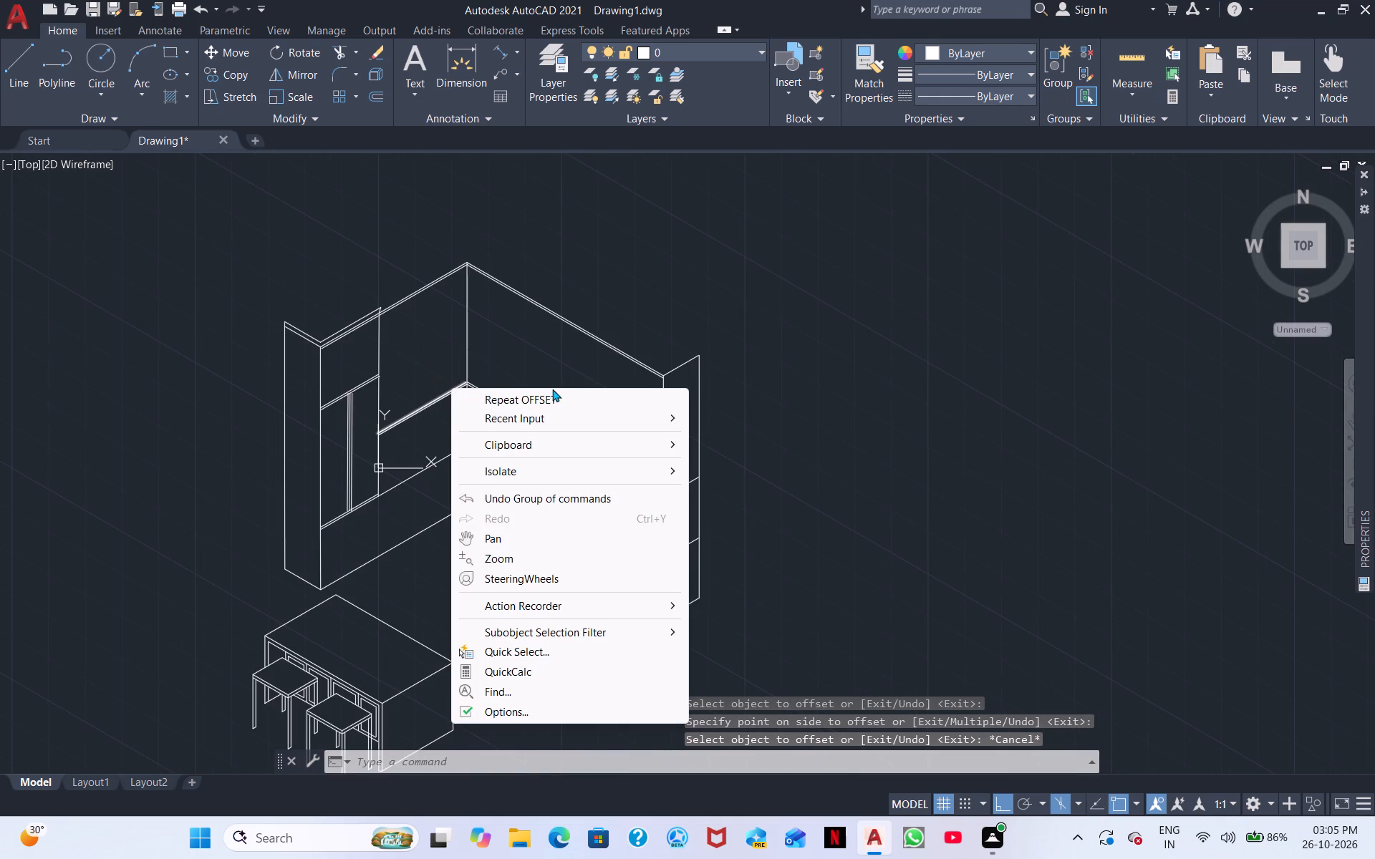
{"action": "left_click", "coordinate": [546, 414]}
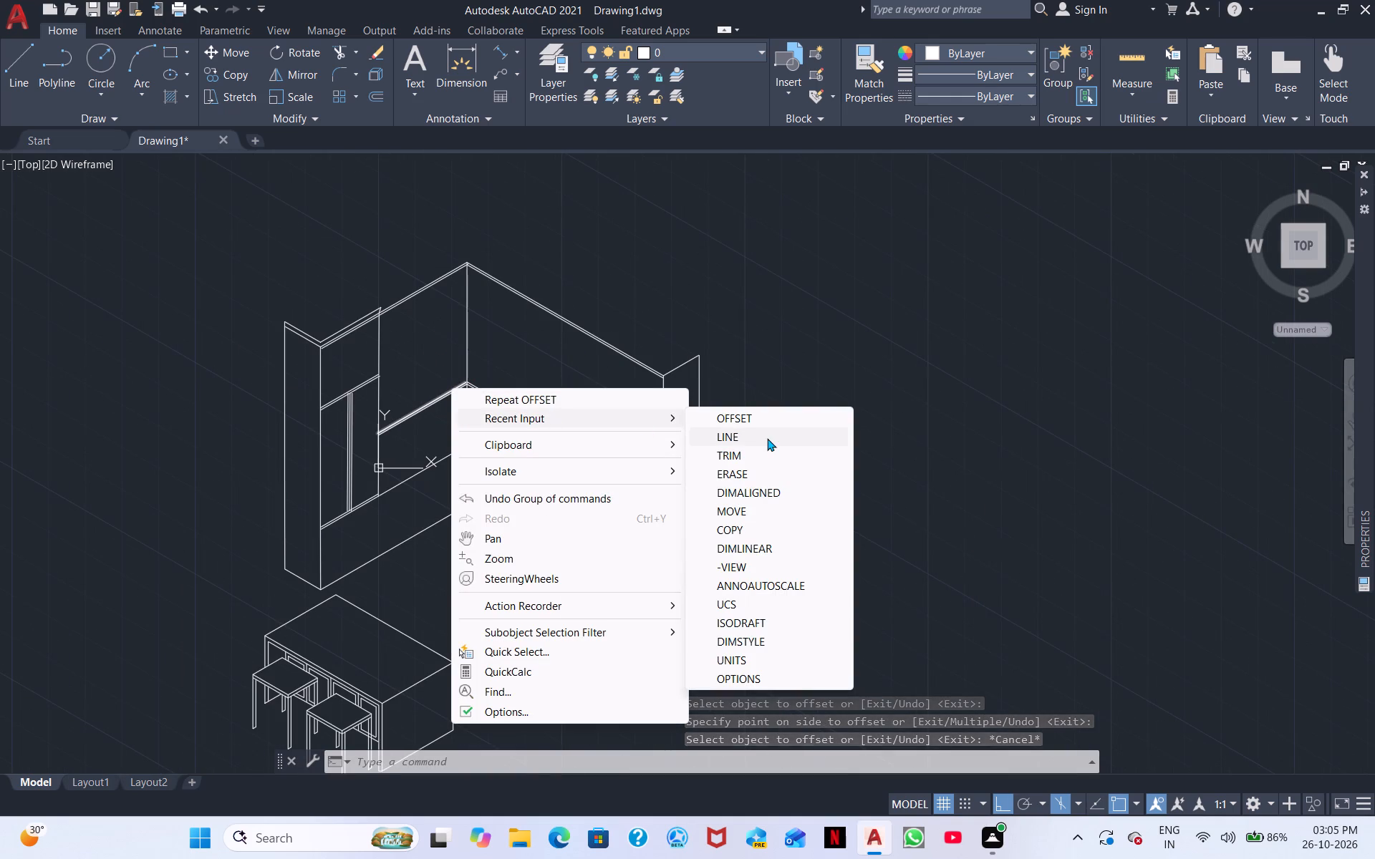
{"action": "left_click", "coordinate": [761, 450]}
{"action": "scroll", "coordinate": [400, 411], "scroll_direction": "up", "scroll_amount": 3}
{"action": "middle_click_drag", "start_coordinate": [348, 384], "coordinate": [390, 417]}
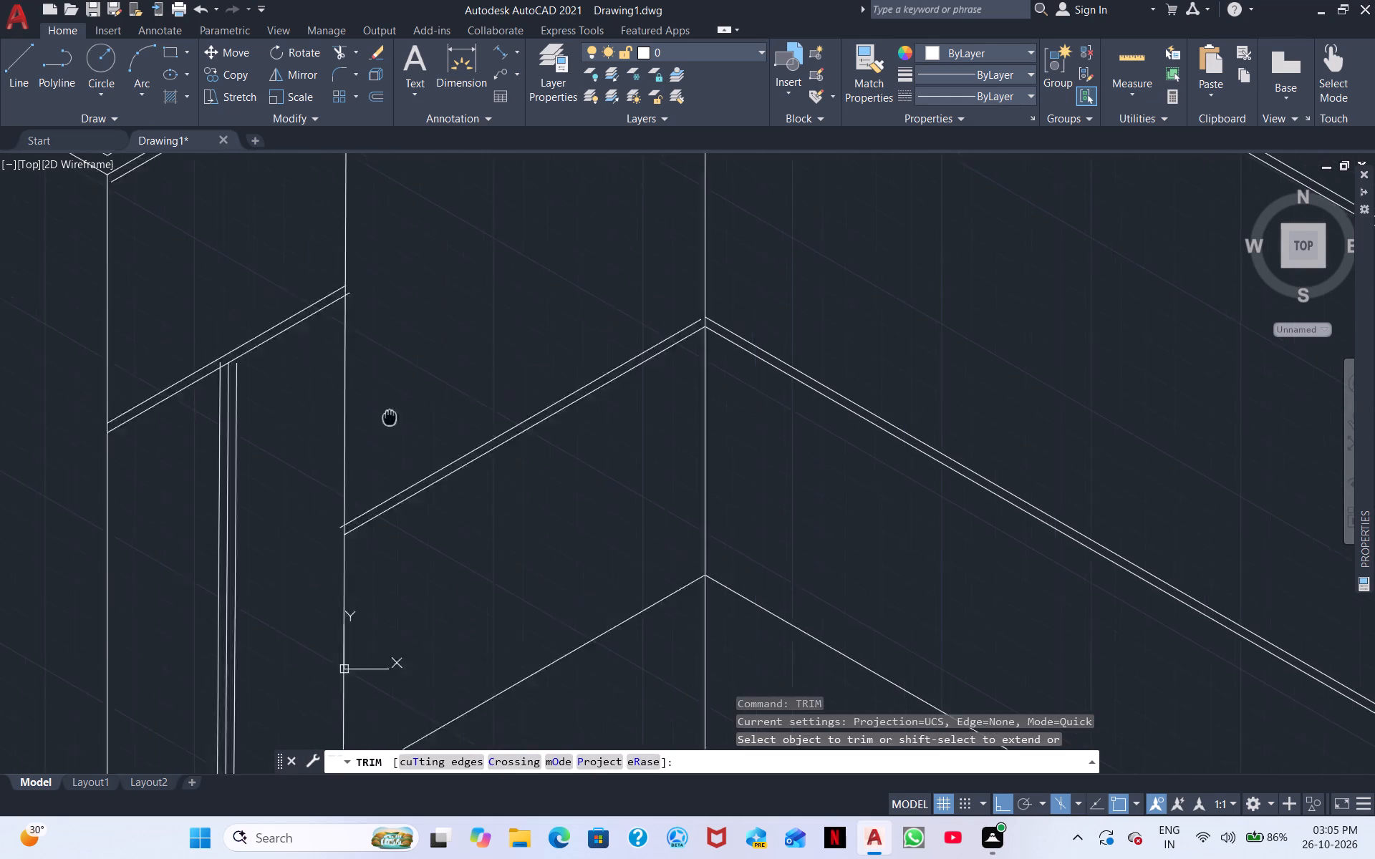
{"action": "middle_click_drag", "start_coordinate": [390, 417], "coordinate": [653, 503]}
{"action": "scroll", "coordinate": [641, 462], "scroll_direction": "up", "scroll_amount": 4}
{"action": "middle_click_drag", "start_coordinate": [604, 323], "coordinate": [854, 790]}
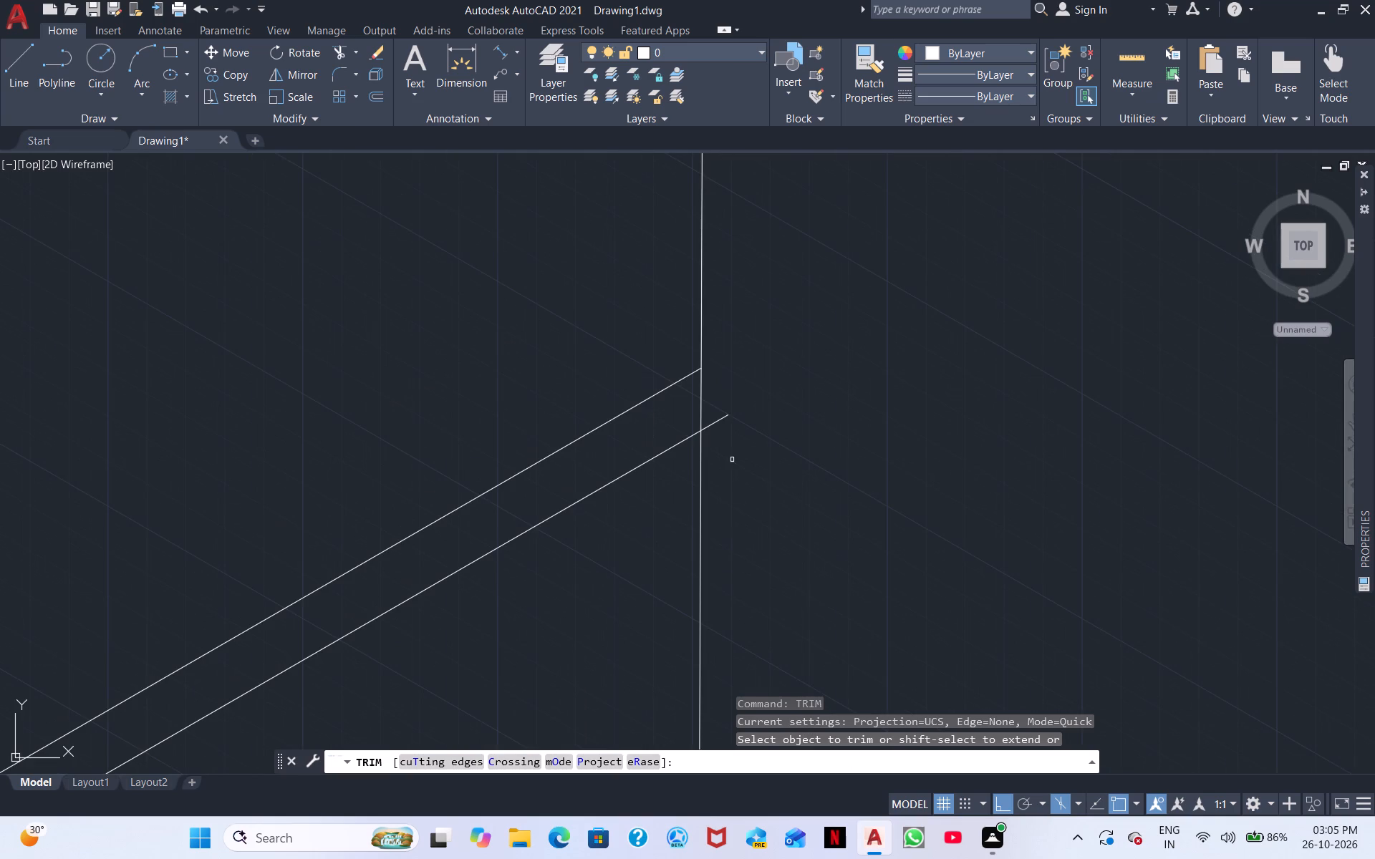
{"action": "left_click_drag", "start_coordinate": [719, 404], "coordinate": [717, 461]}
Extend the right-hand offset of the door centre line up to the upper divider's lower line.
{"action": "scroll", "coordinate": [751, 472], "scroll_direction": "down", "scroll_amount": 3}
{"action": "scroll", "coordinate": [877, 511], "scroll_direction": "down", "scroll_amount": 2}
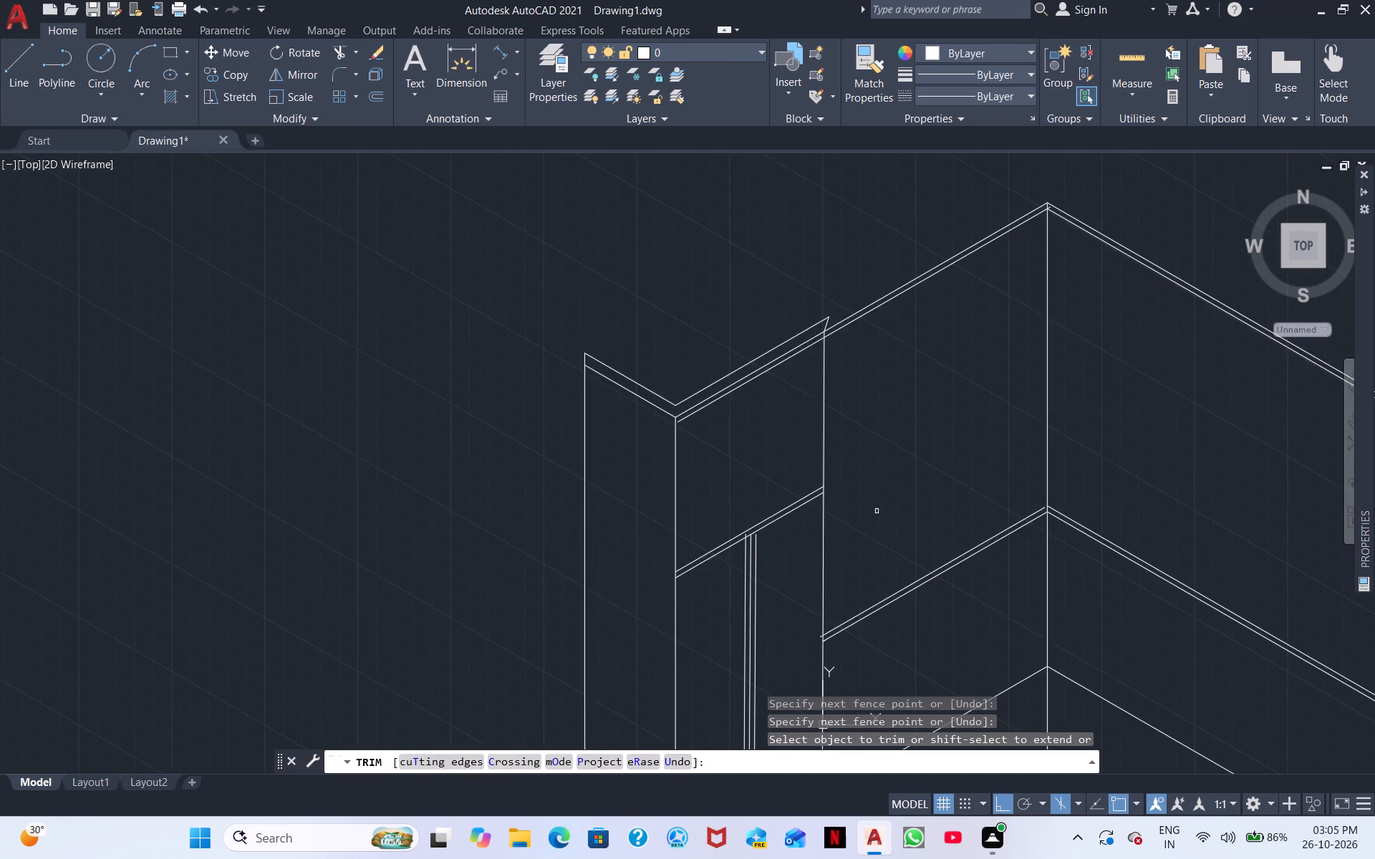
{"action": "middle_click_drag", "start_coordinate": [880, 510], "coordinate": [883, 492]}
{"action": "scroll", "coordinate": [883, 495], "scroll_direction": "up", "scroll_amount": 1}
{"action": "scroll", "coordinate": [666, 601], "scroll_direction": "up", "scroll_amount": 4}
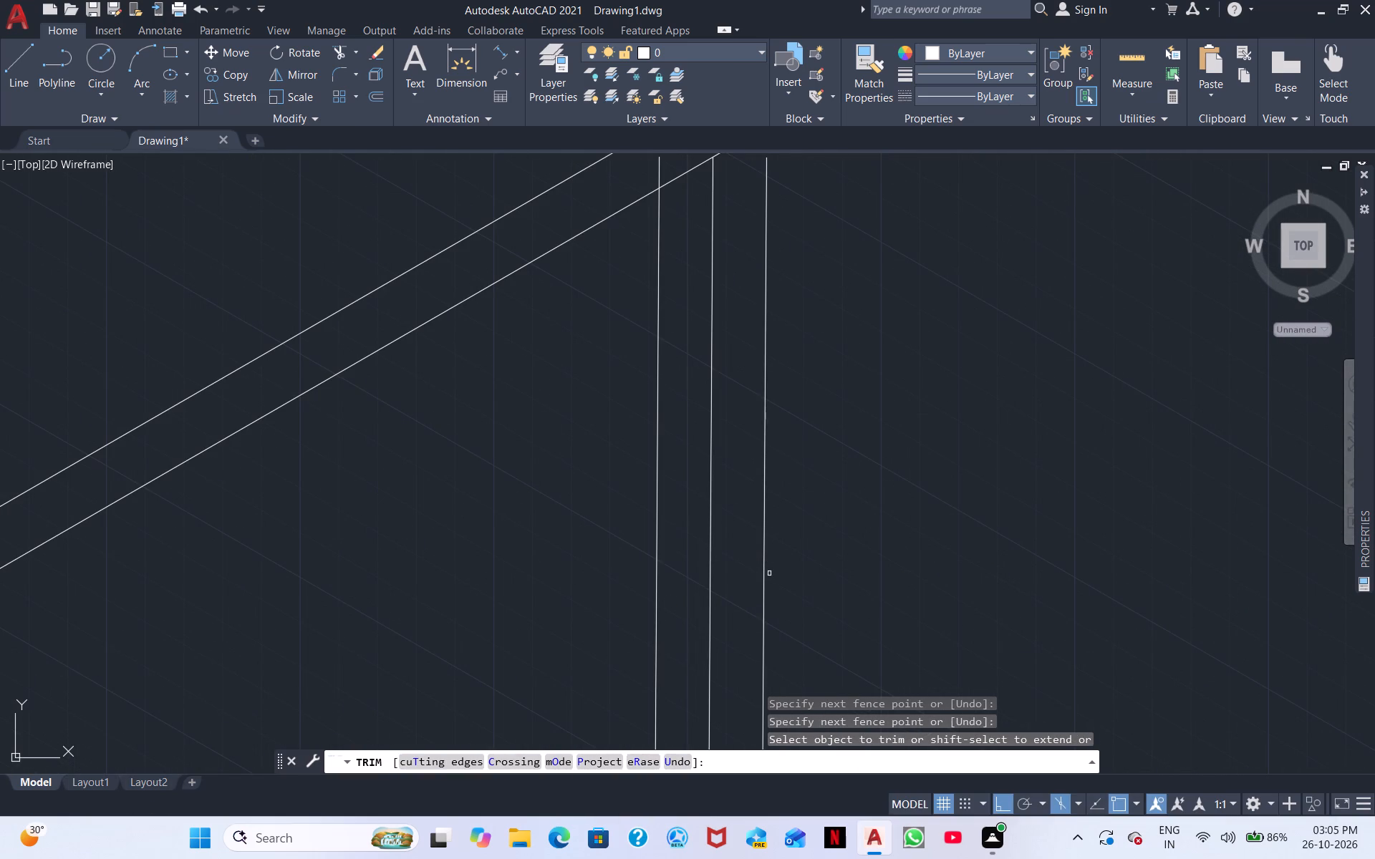
{"action": "left_click", "coordinate": [764, 577], "text": "shift"}
At the lower divider, extend the left-hand door offset line down to it and trim the right-hand one's overshoot.
{"action": "scroll", "coordinate": [804, 529], "scroll_direction": "down", "scroll_amount": 2}
{"action": "middle_click_drag", "start_coordinate": [839, 503], "coordinate": [839, 495]}
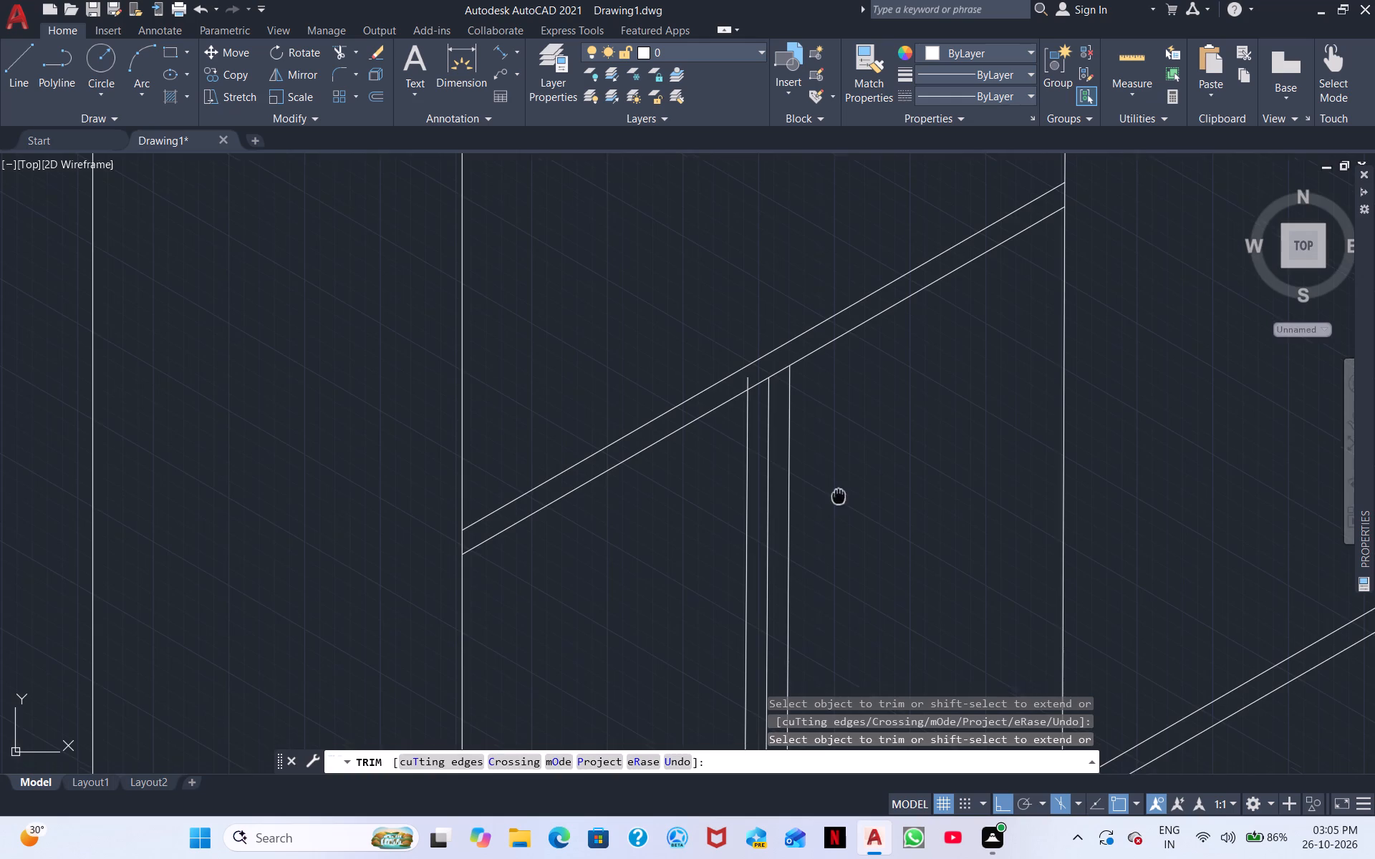
{"action": "middle_click_drag", "start_coordinate": [839, 495], "coordinate": [821, 299]}
{"action": "scroll", "coordinate": [871, 377], "scroll_direction": "down", "scroll_amount": 1}
{"action": "middle_click_drag", "start_coordinate": [874, 398], "coordinate": [875, 270]}
{"action": "middle_click_drag", "start_coordinate": [836, 428], "coordinate": [837, 260]}
{"action": "middle_click_drag", "start_coordinate": [849, 381], "coordinate": [852, 234]}
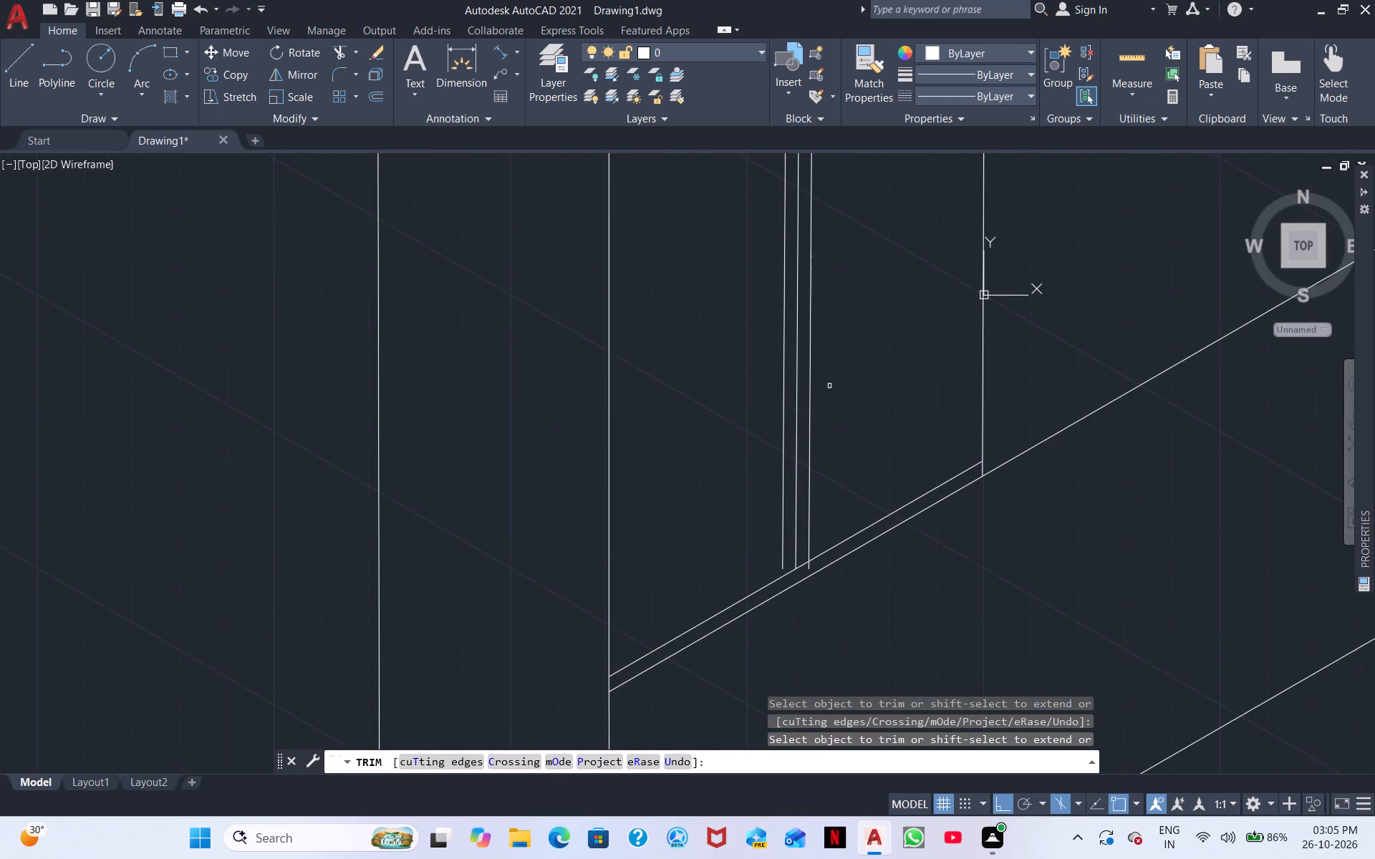
{"action": "left_click", "coordinate": [781, 540], "text": "shift"}
{"action": "left_click_drag", "start_coordinate": [813, 568], "coordinate": [802, 573]}
{"action": "left_click", "coordinate": [809, 567]}
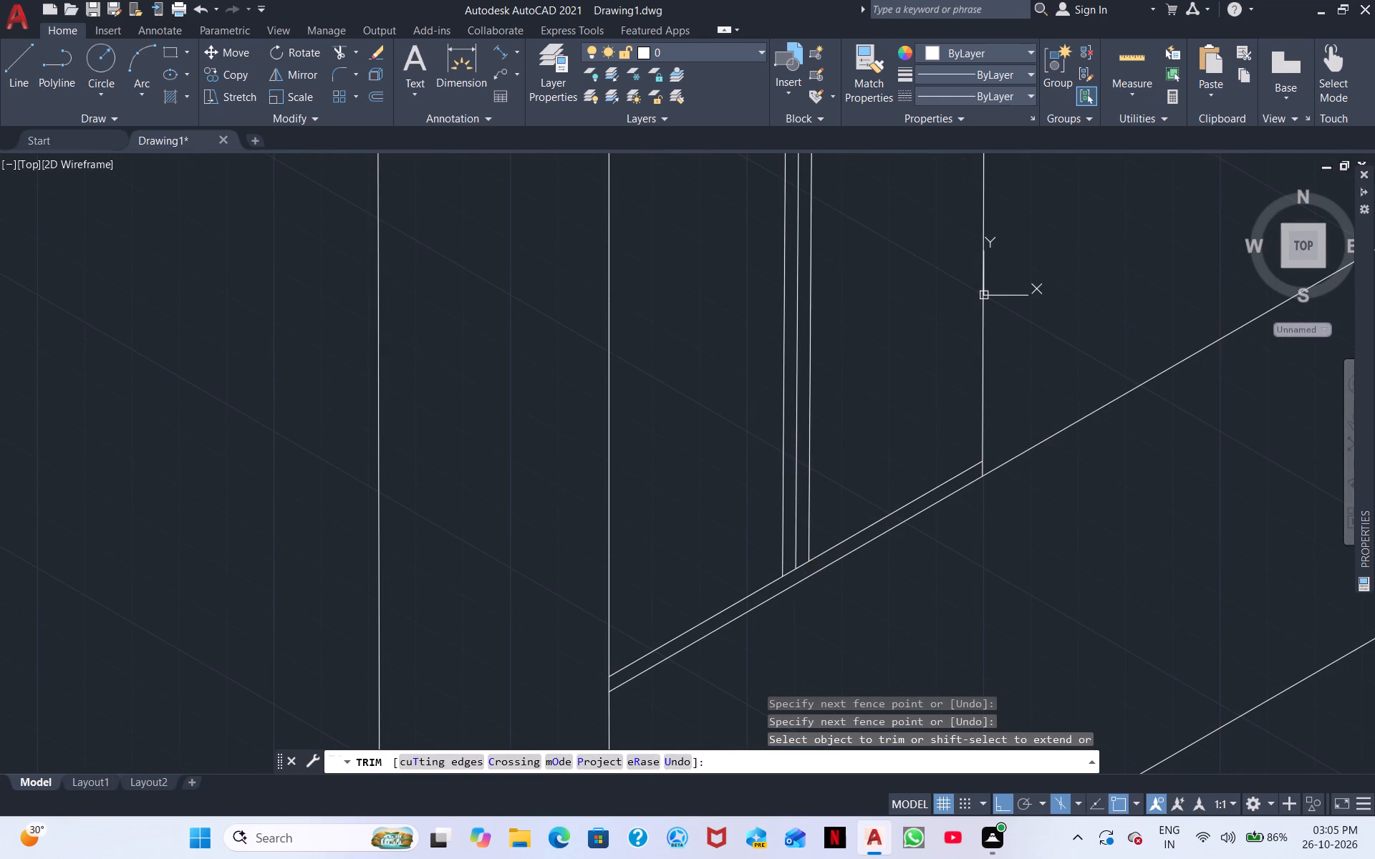
Trim the left-hand door offset line where it crosses the upper divider's lower line.
{"action": "middle_click_drag", "start_coordinate": [910, 351], "coordinate": [833, 650]}
{"action": "middle_click_drag", "start_coordinate": [814, 307], "coordinate": [803, 689]}
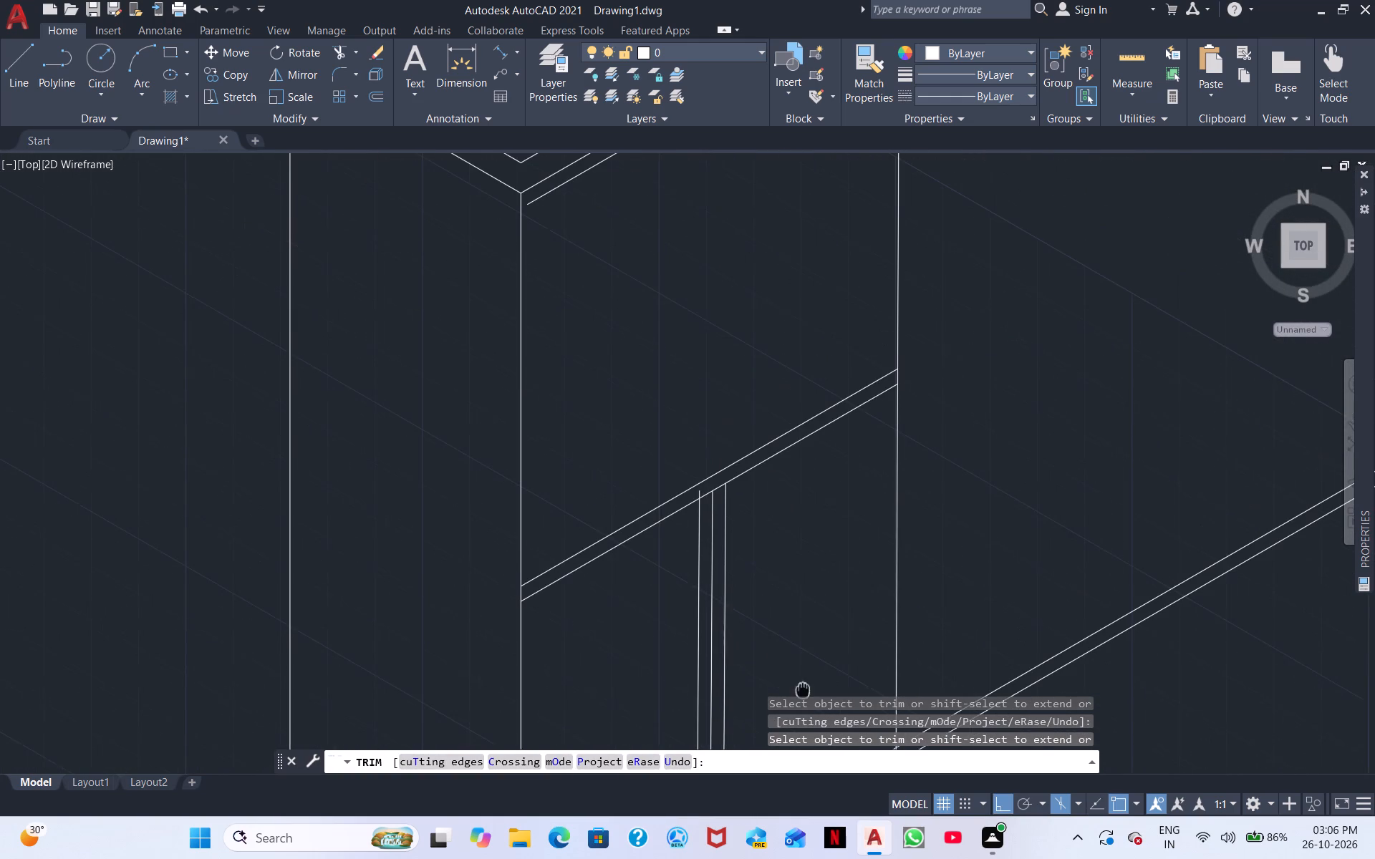
{"action": "middle_click_drag", "start_coordinate": [803, 689], "coordinate": [803, 690]}
{"action": "scroll", "coordinate": [719, 470], "scroll_direction": "up", "scroll_amount": 3}
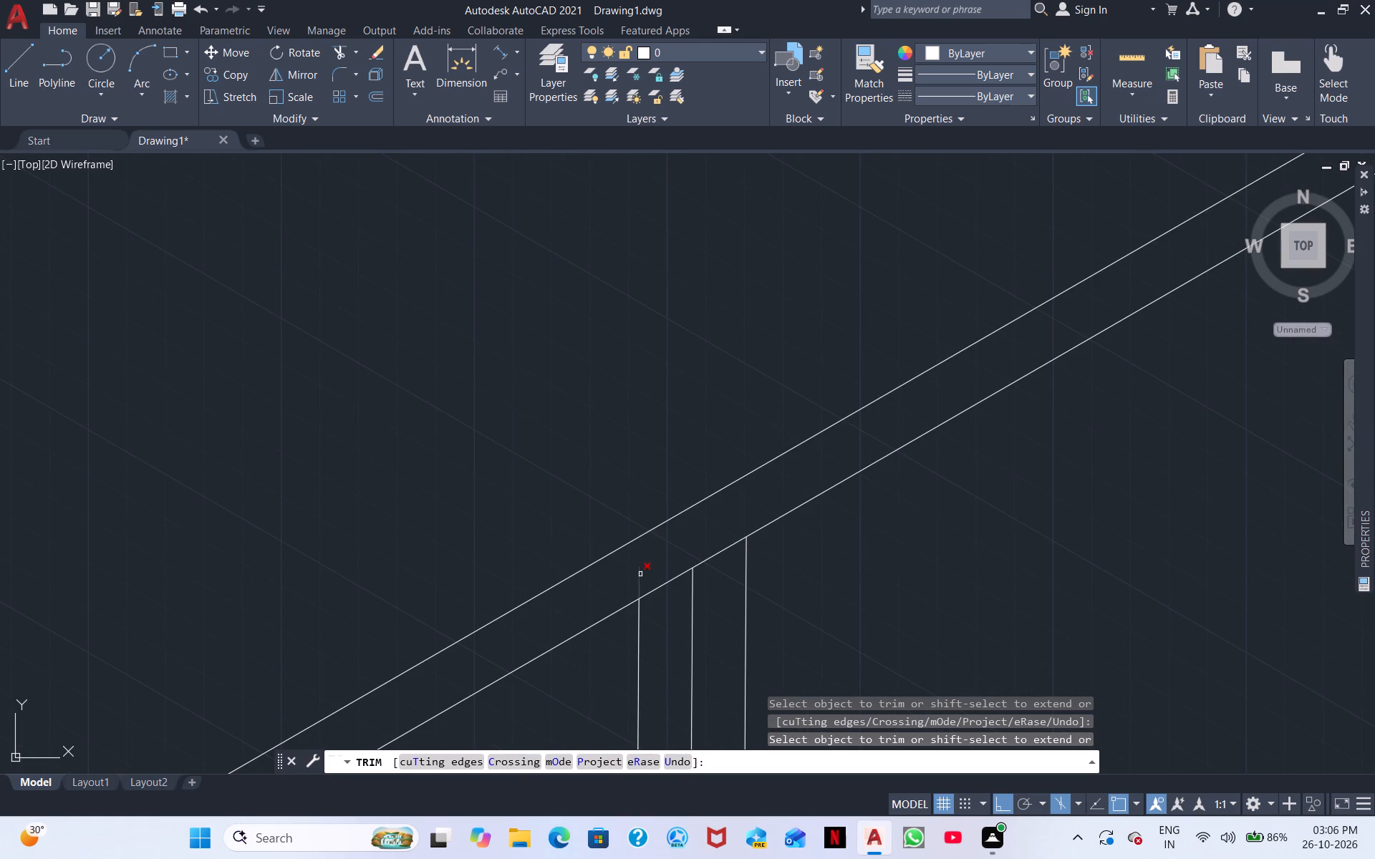
{"action": "left_click", "coordinate": [640, 574]}
Extend the top edge's offset line to the tall cabinet's near vertical edge.
{"action": "scroll", "coordinate": [735, 512], "scroll_direction": "down", "scroll_amount": 4}
{"action": "middle_click_drag", "start_coordinate": [862, 534], "coordinate": [699, 623]}
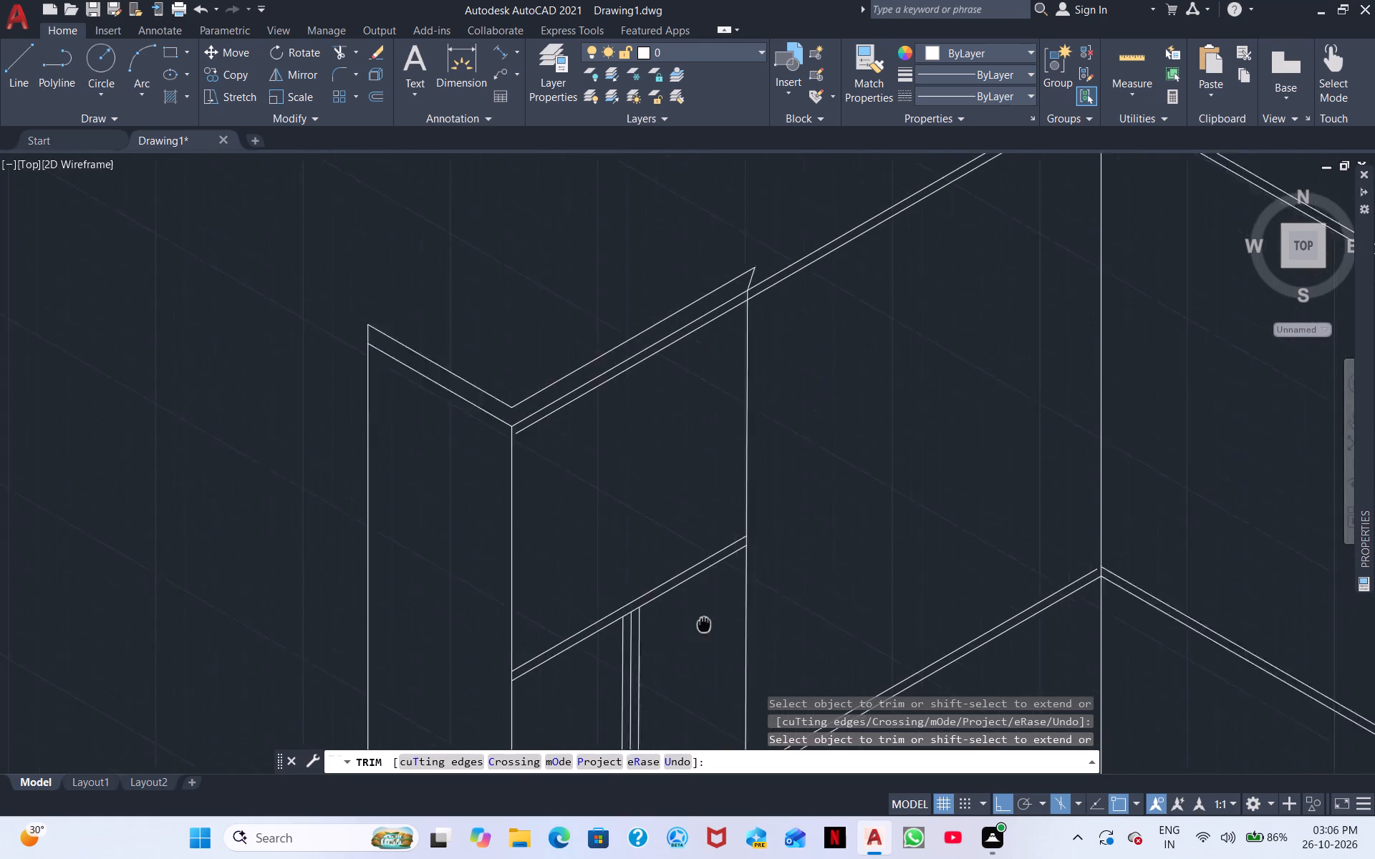
{"action": "middle_click_drag", "start_coordinate": [699, 623], "coordinate": [539, 682]}
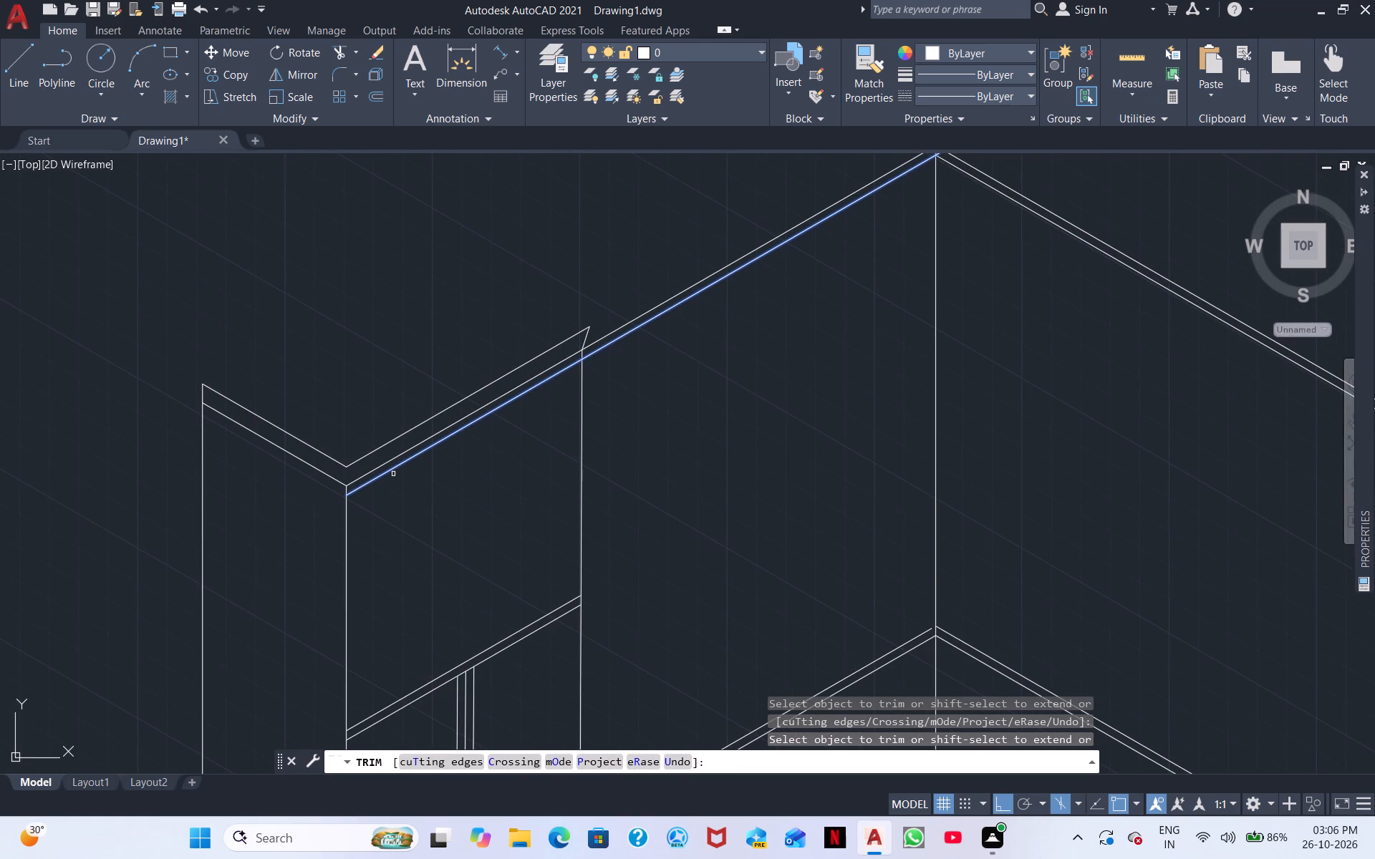
{"action": "left_click", "coordinate": [382, 475], "text": "shift"}
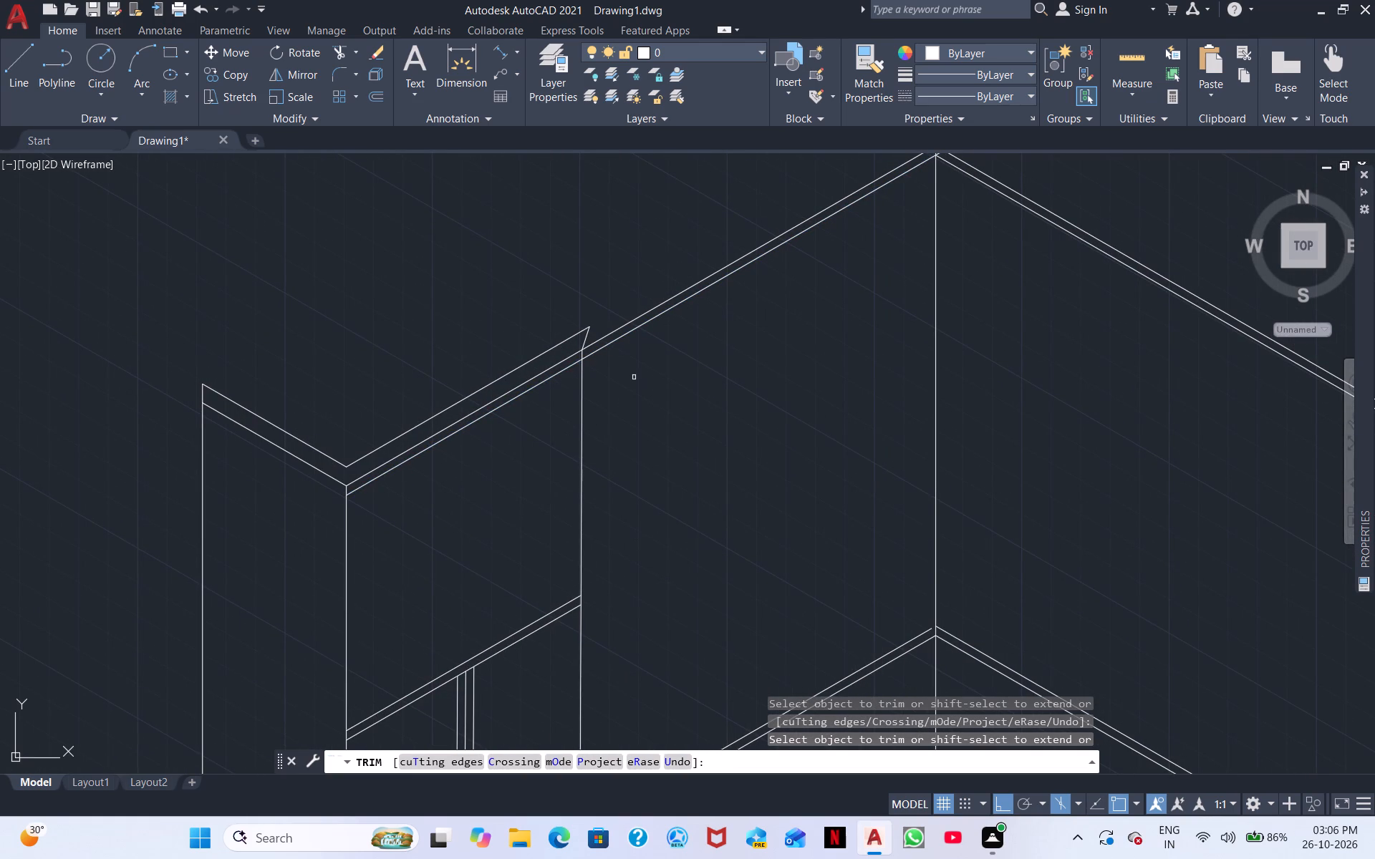
{"action": "scroll", "coordinate": [624, 377], "scroll_direction": "up", "scroll_amount": 1}
{"action": "middle_click_drag", "start_coordinate": [626, 377], "coordinate": [626, 485]}
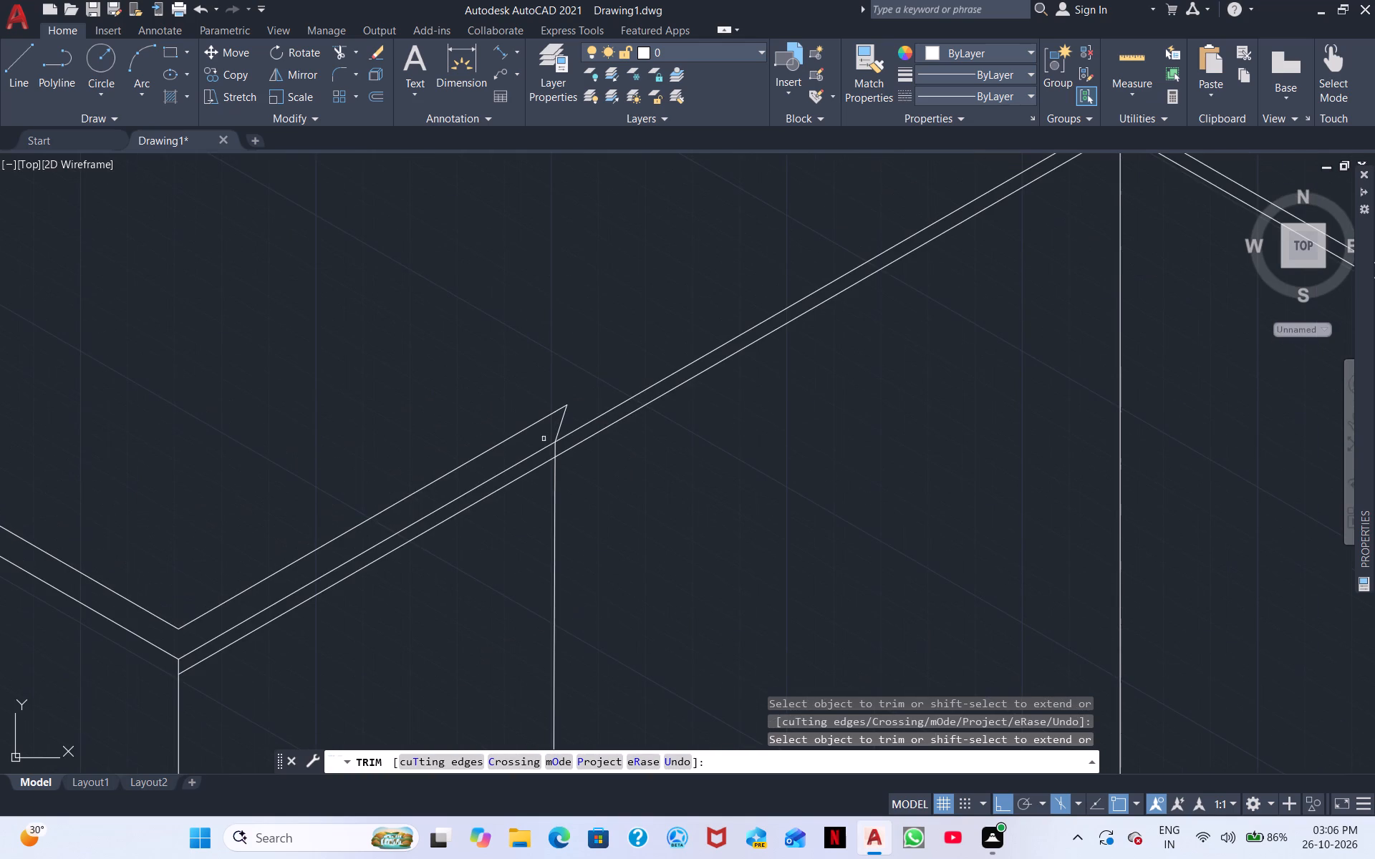
Trim the tall cabinet's near vertical edge between the top edge and its offset line.
{"action": "left_click_drag", "start_coordinate": [554, 452], "coordinate": [567, 447]}
At the inner top corner of the wall cabinets, trim the offset line's overshoot and the vertical stub between the double lines.
{"action": "scroll", "coordinate": [635, 486], "scroll_direction": "down", "scroll_amount": 2}
{"action": "middle_click_drag", "start_coordinate": [720, 490], "coordinate": [685, 423]}
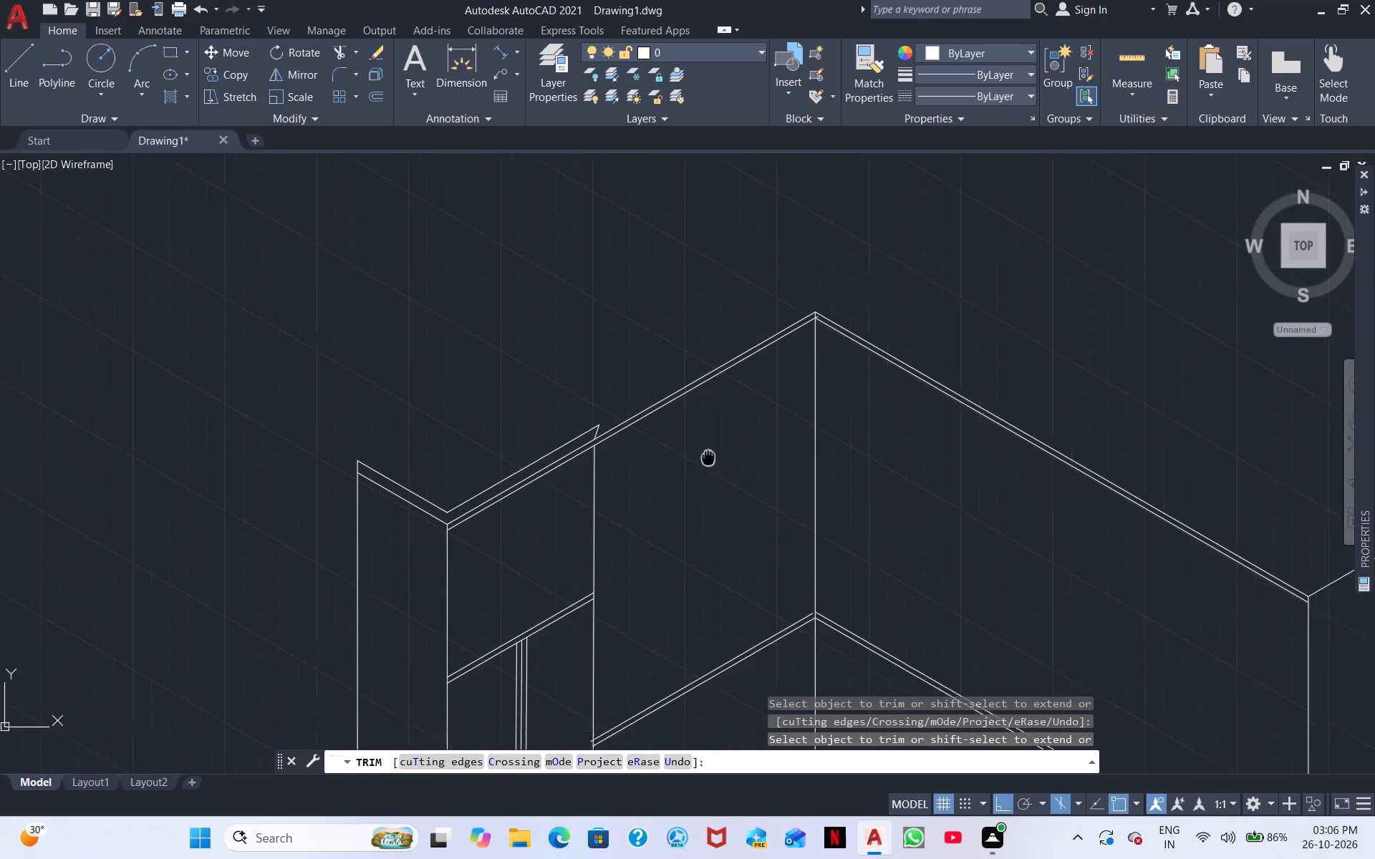
{"action": "middle_click_drag", "start_coordinate": [685, 423], "coordinate": [547, 418]}
{"action": "scroll", "coordinate": [655, 291], "scroll_direction": "up", "scroll_amount": 3}
{"action": "middle_click_drag", "start_coordinate": [642, 344], "coordinate": [563, 623]}
{"action": "scroll", "coordinate": [563, 623], "scroll_direction": "up", "scroll_amount": 1}
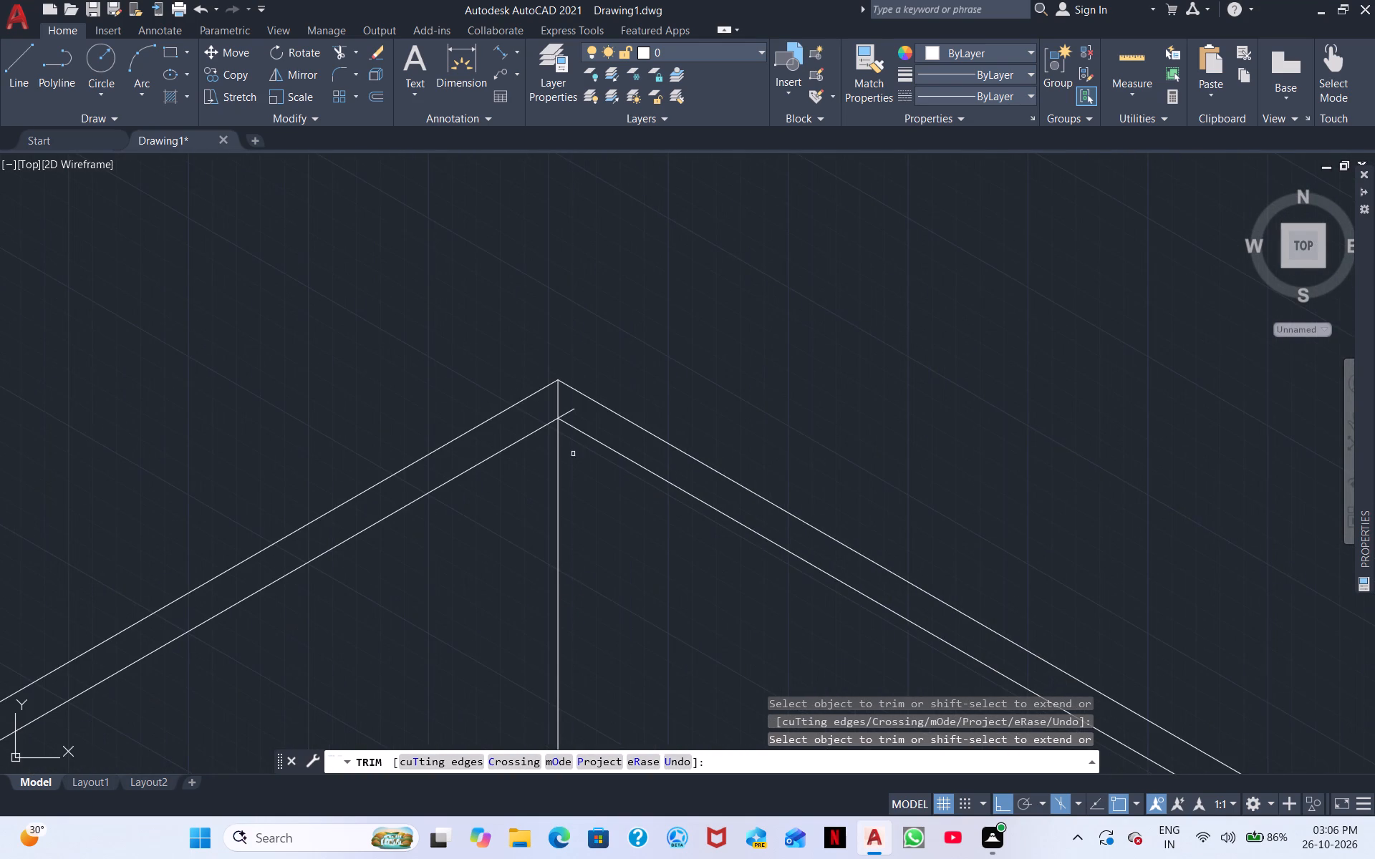
{"action": "left_click", "coordinate": [572, 411]}
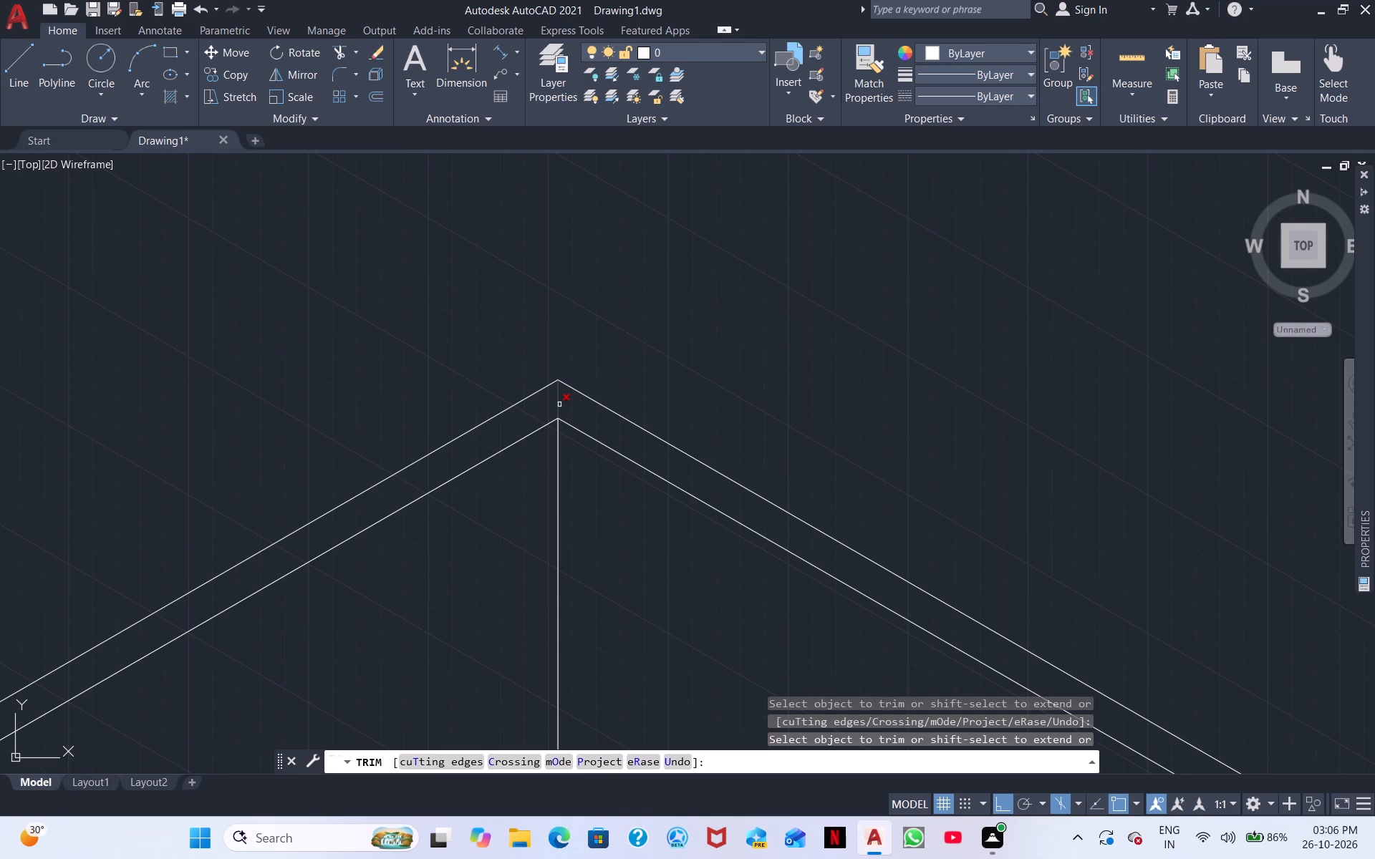
{"action": "left_click", "coordinate": [559, 404]}
Extend the wall cabinets' left-hand lower panel-thickness line to the inner vertical corner edge.
{"action": "scroll", "coordinate": [609, 550], "scroll_direction": "down", "scroll_amount": 2}
{"action": "middle_click_drag", "start_coordinate": [623, 580], "coordinate": [654, 204]}
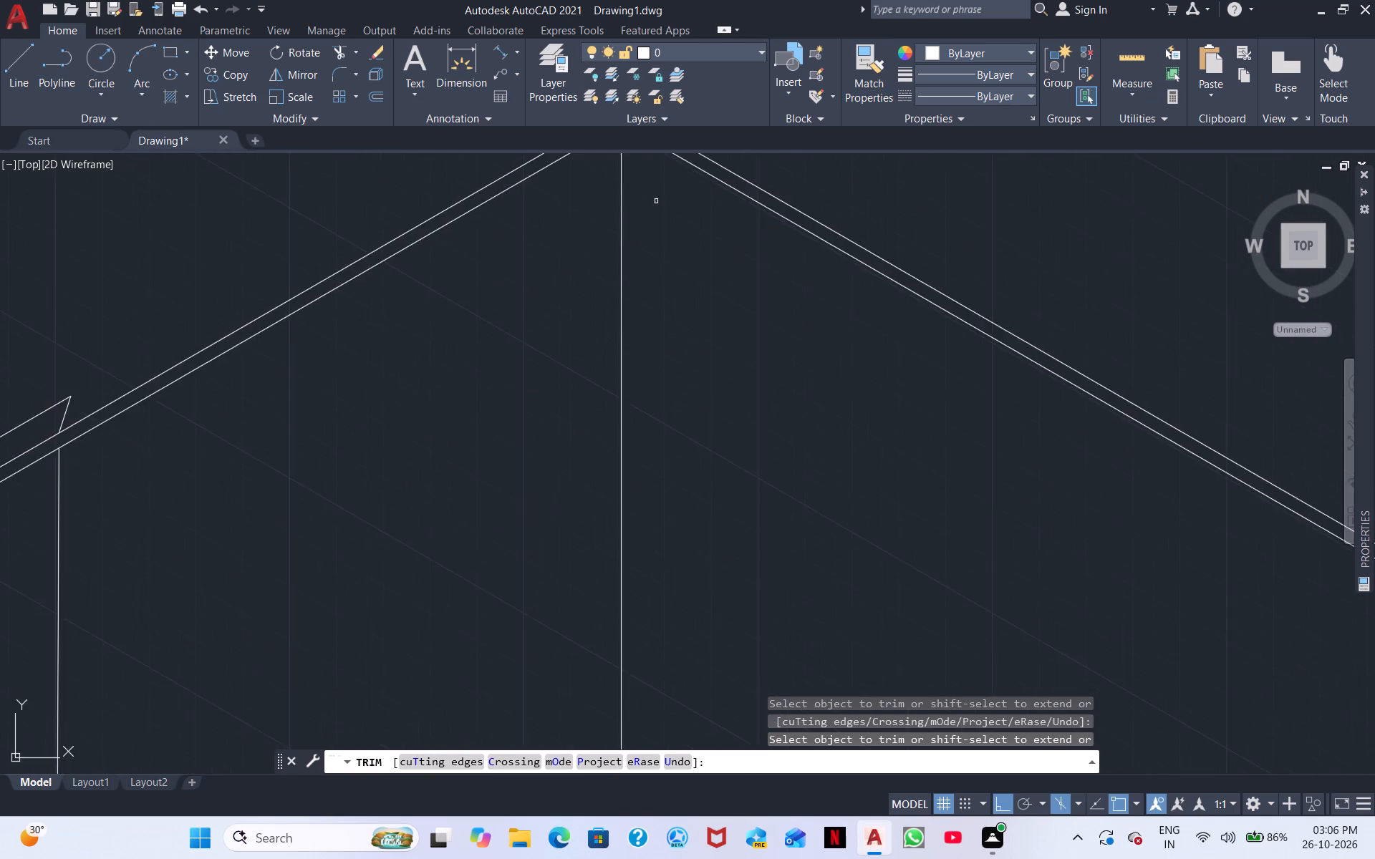
{"action": "scroll", "coordinate": [653, 338], "scroll_direction": "down", "scroll_amount": 2}
{"action": "middle_click_drag", "start_coordinate": [709, 411], "coordinate": [731, 206]}
{"action": "middle_click", "coordinate": [705, 327]}
{"action": "scroll", "coordinate": [652, 367], "scroll_direction": "up", "scroll_amount": 3}
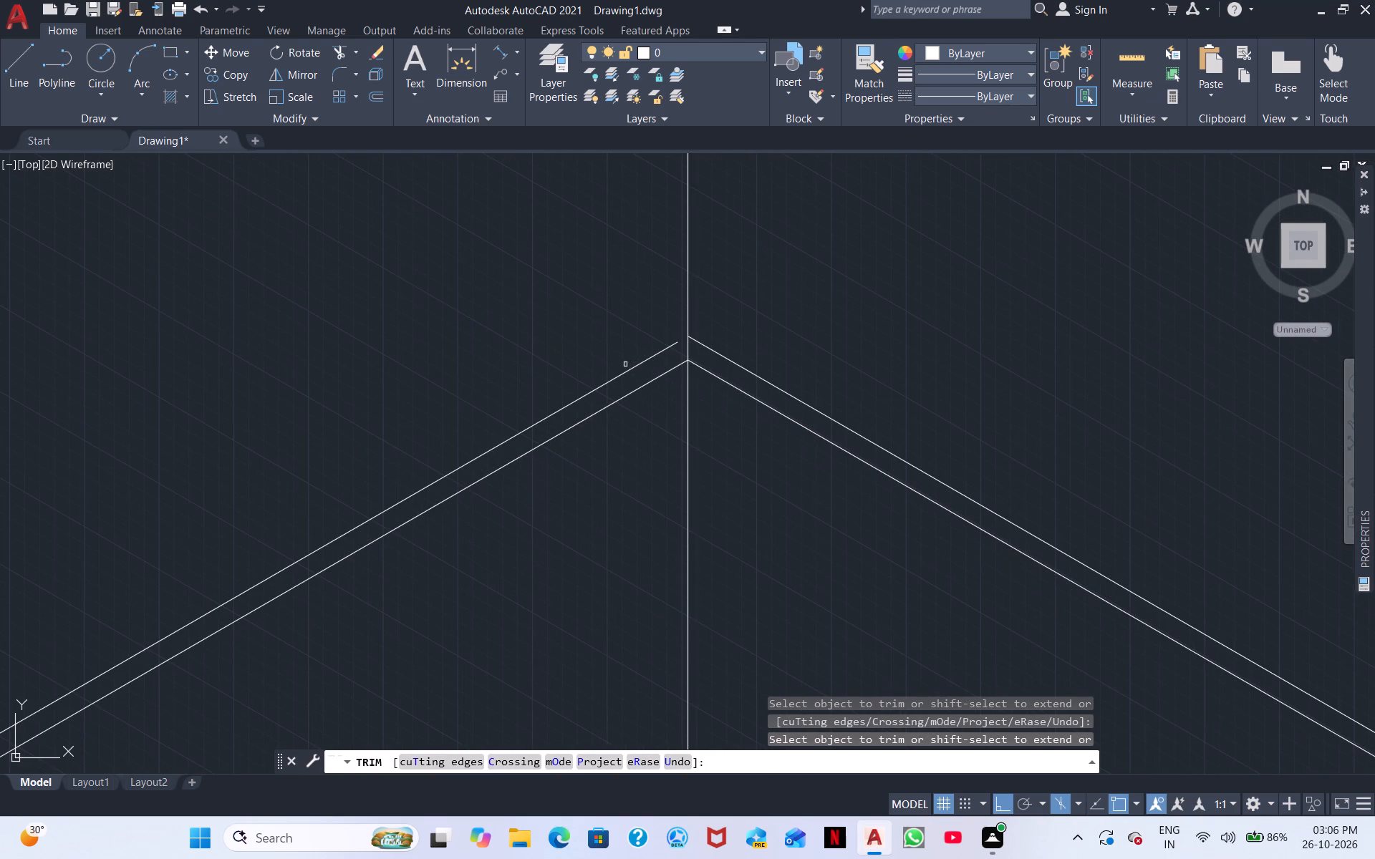
{"action": "left_click_drag", "start_coordinate": [627, 367], "coordinate": [631, 381], "text": "shift"}
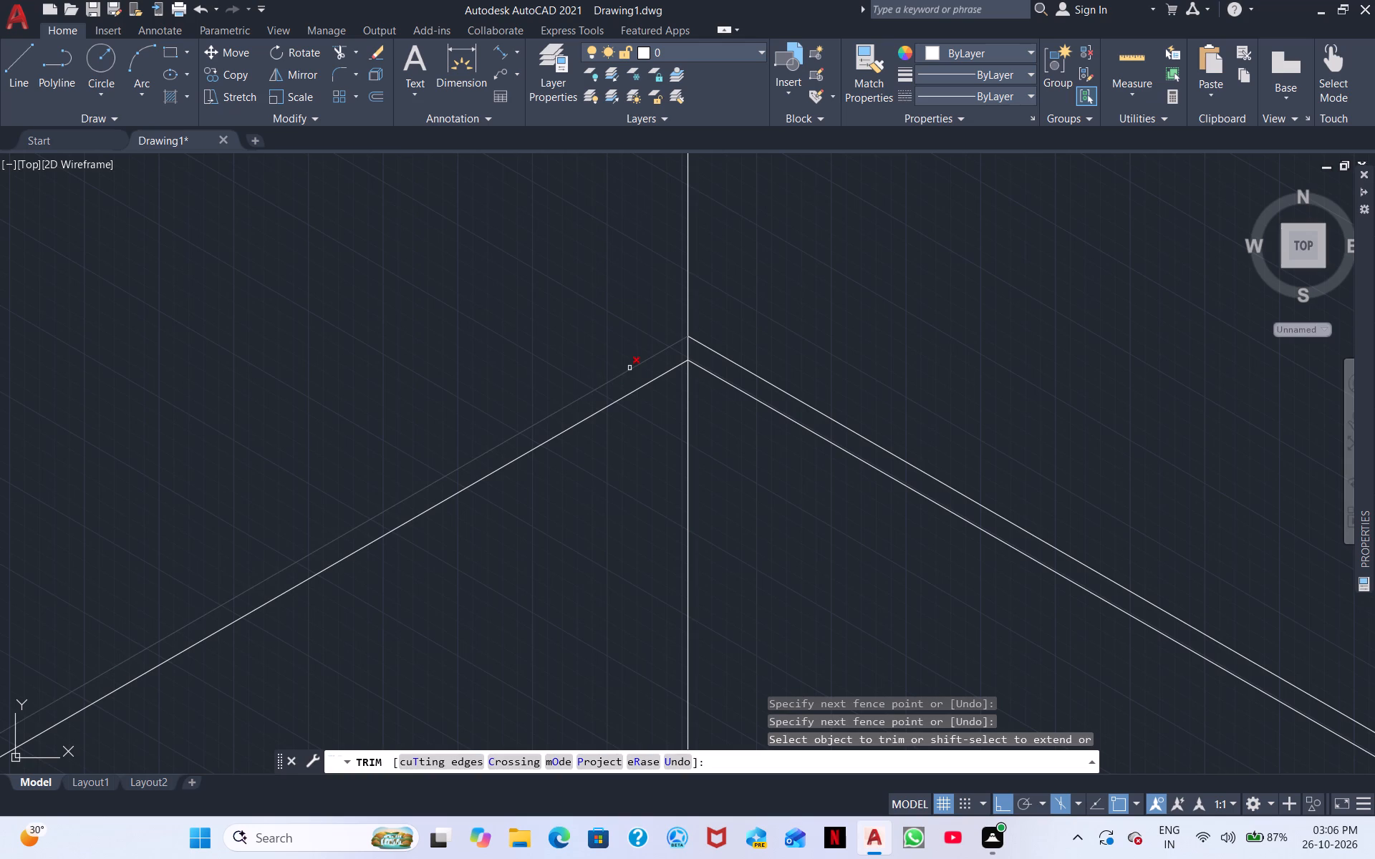
{"action": "scroll", "coordinate": [489, 319], "scroll_direction": "down", "scroll_amount": 3}
{"action": "right_click", "coordinate": [675, 295]}
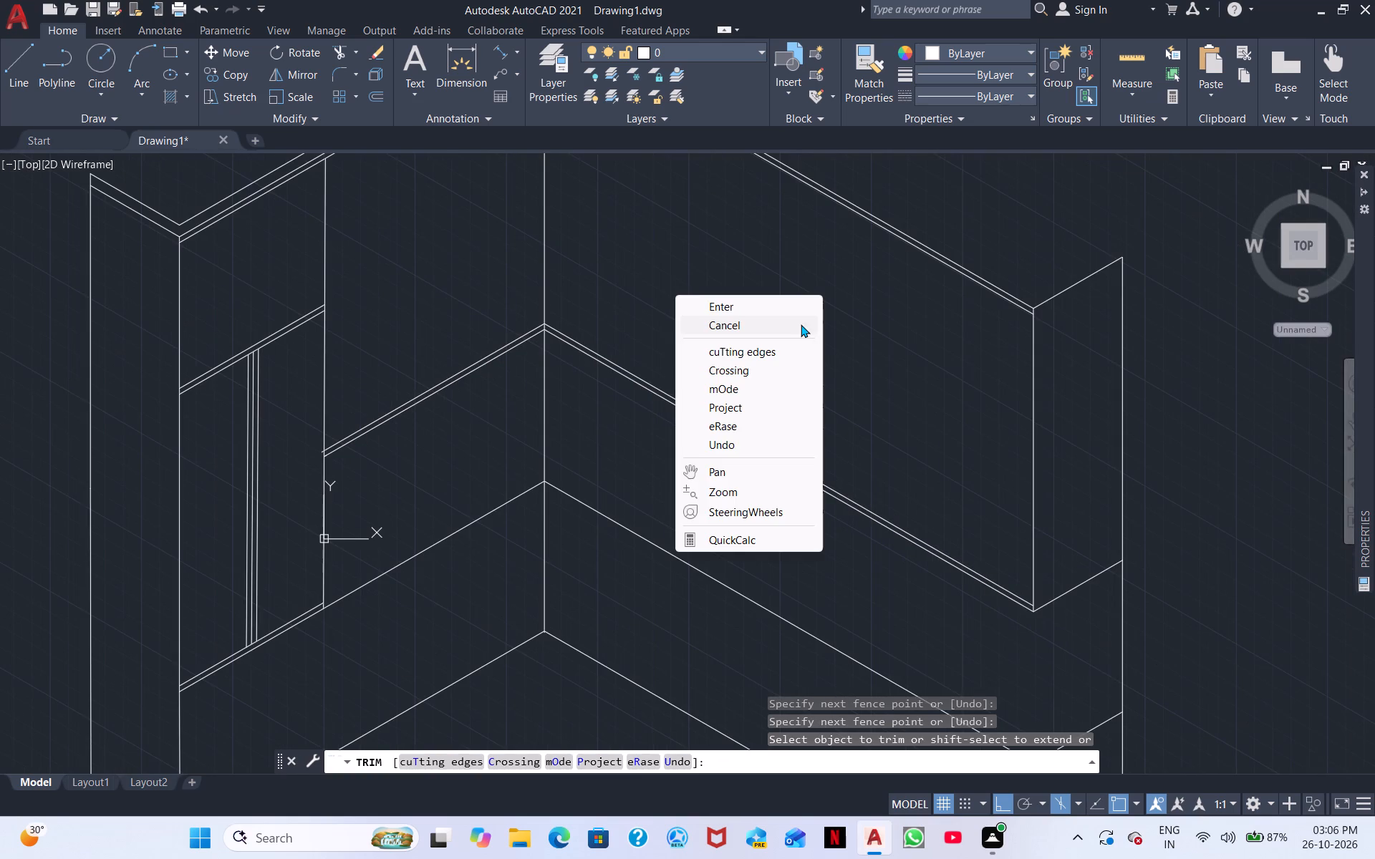
{"action": "left_click", "coordinate": [769, 325]}
Draw the counter's back edge from its far right rear corner to the inner wall corner and on to the tall cabinet's side.
{"action": "scroll", "coordinate": [768, 325], "scroll_direction": "down", "scroll_amount": 2}
{"action": "middle_click_drag", "start_coordinate": [781, 332], "coordinate": [801, 256]}
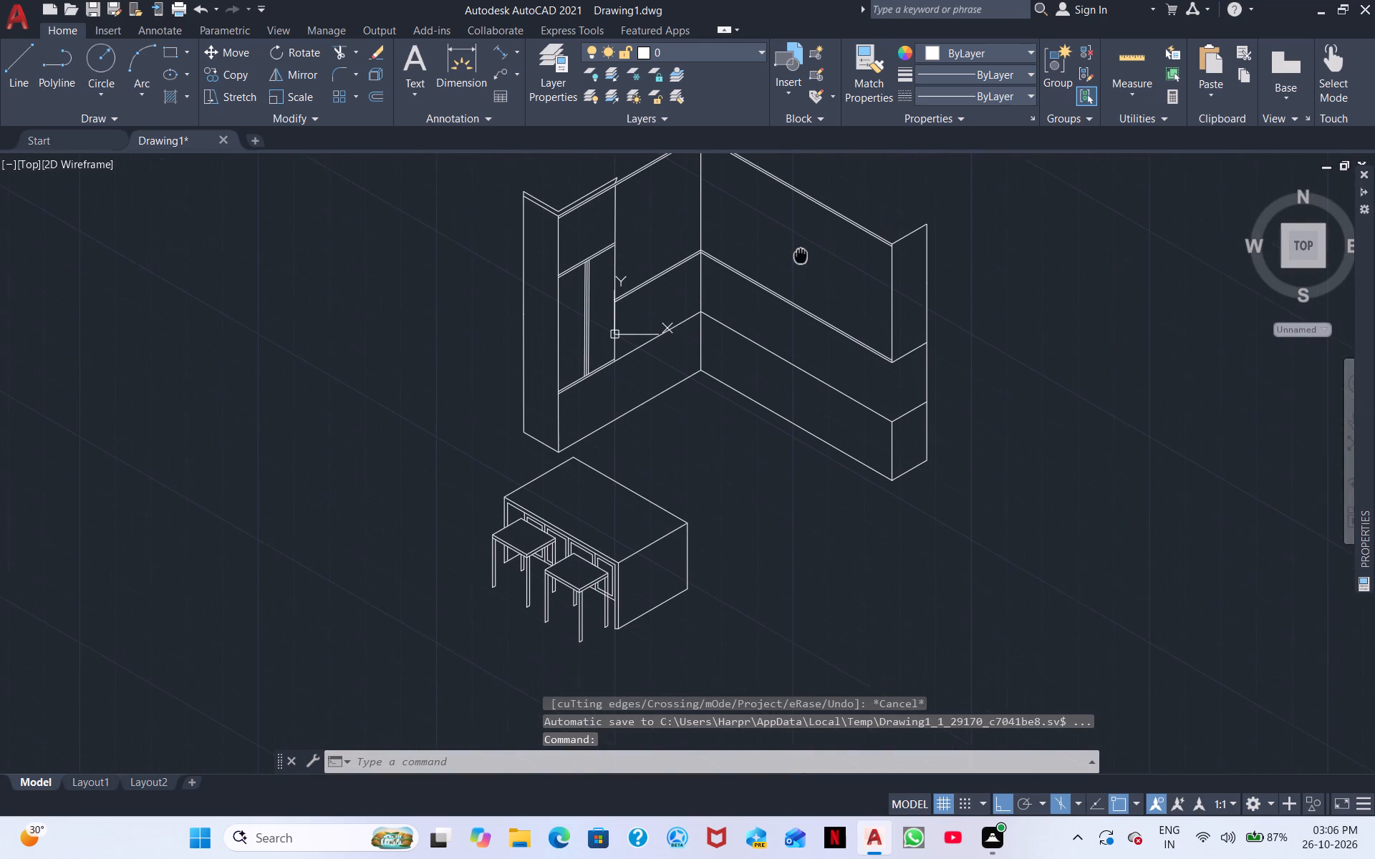
{"action": "middle_click_drag", "start_coordinate": [801, 256], "coordinate": [801, 253]}
{"action": "scroll", "coordinate": [686, 319], "scroll_direction": "up", "scroll_amount": 2}
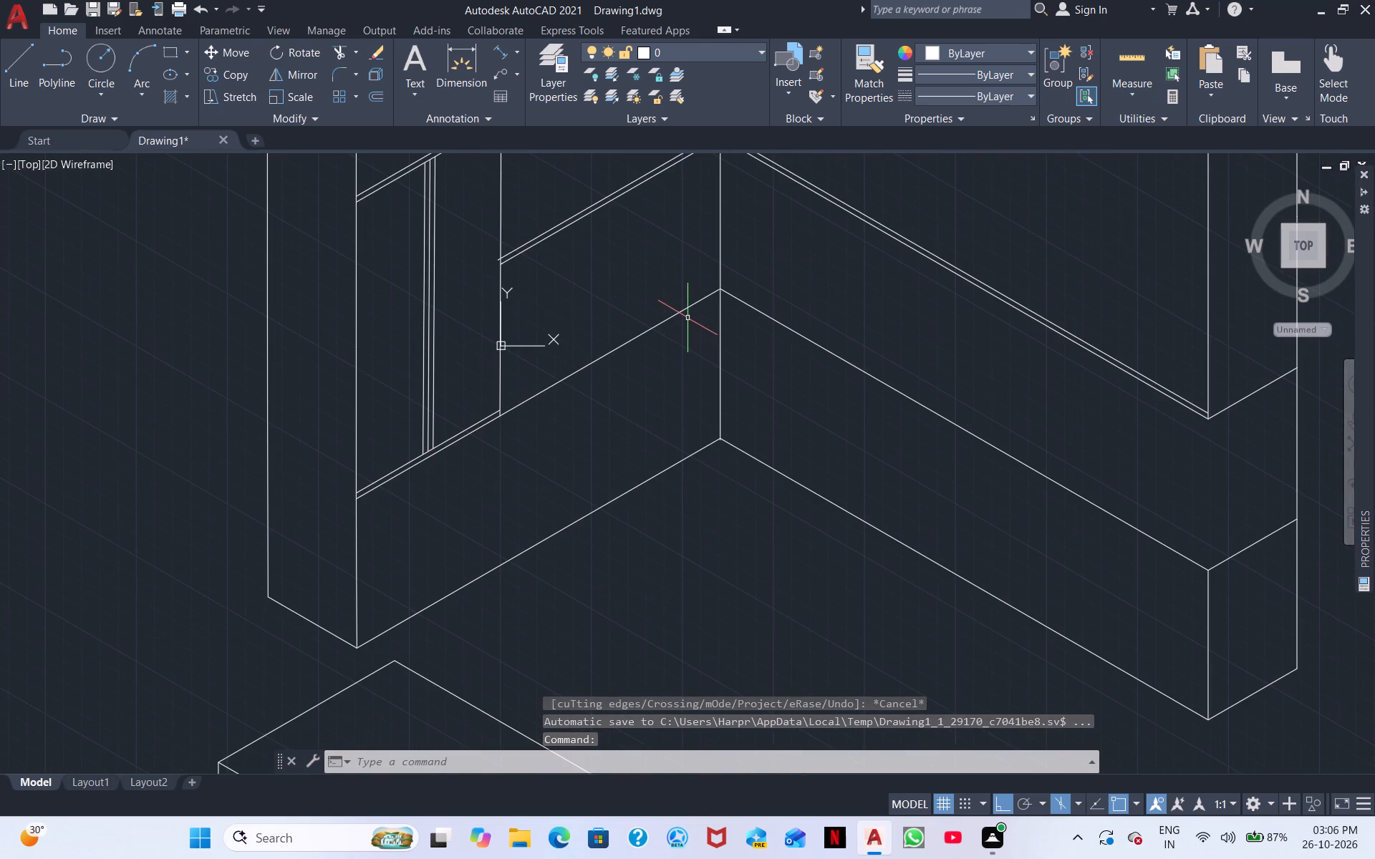
{"action": "scroll", "coordinate": [750, 323], "scroll_direction": "down", "scroll_amount": 1}
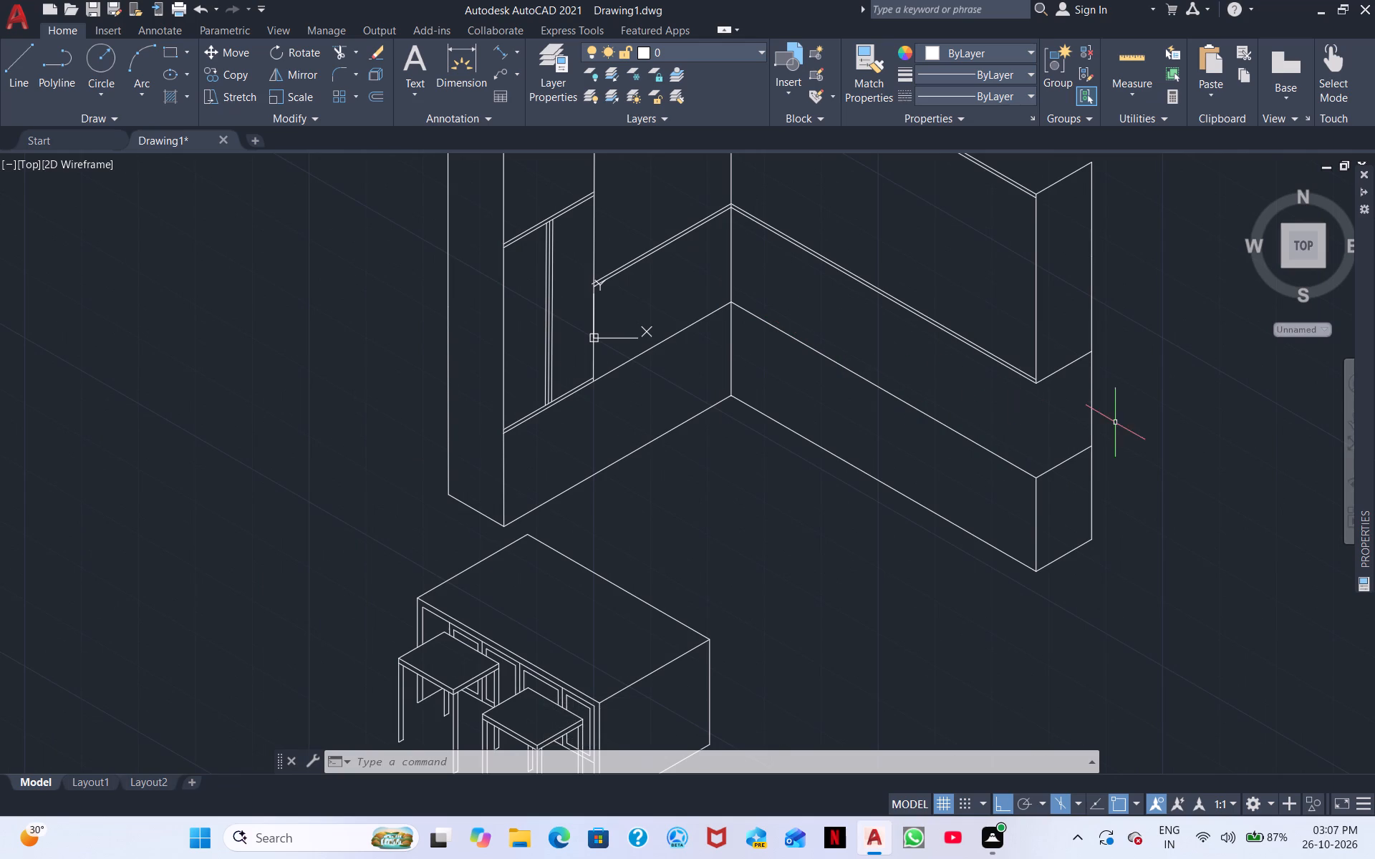
{"action": "left_click", "coordinate": [339, 55]}
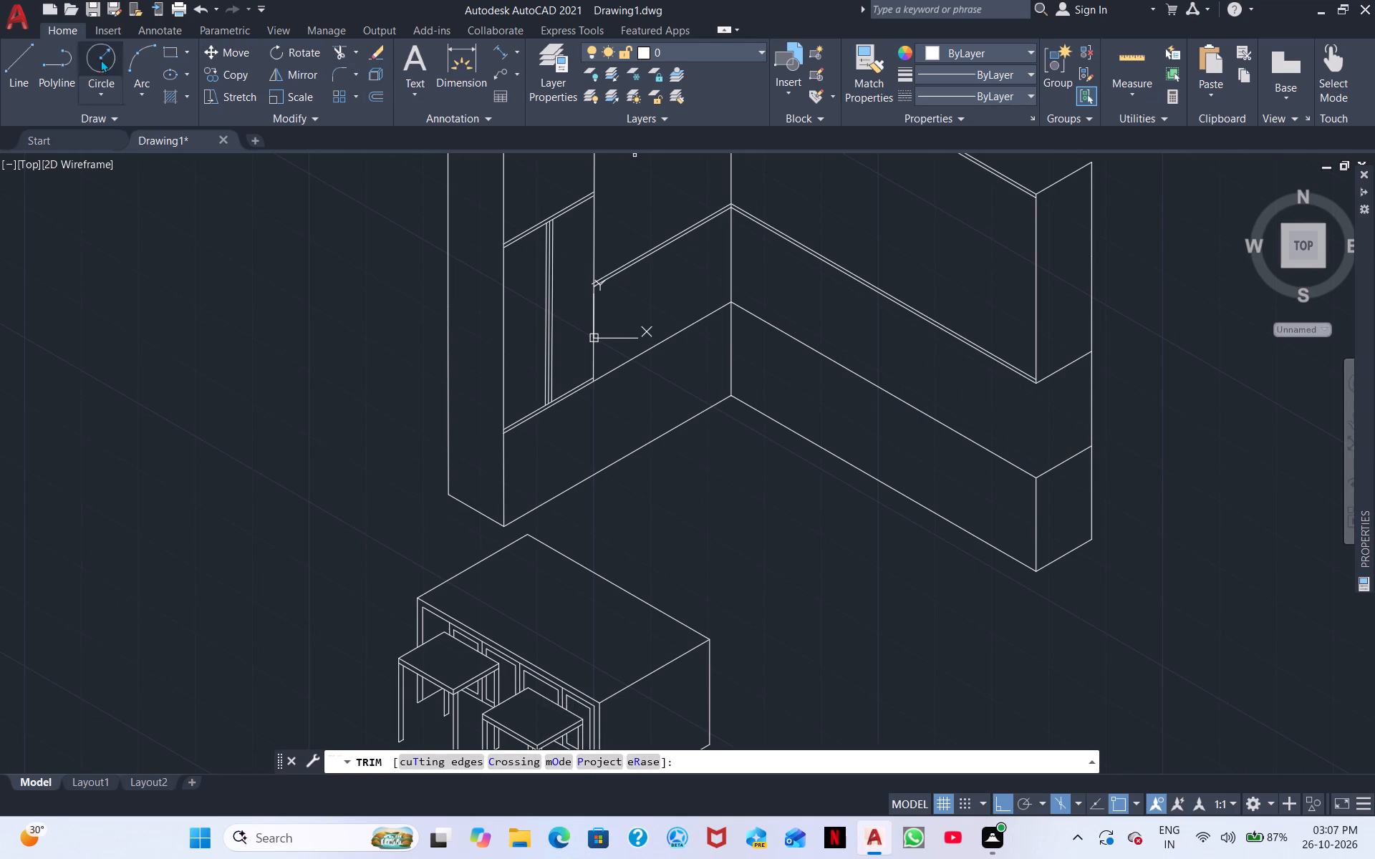
{"action": "left_click", "coordinate": [15, 62]}
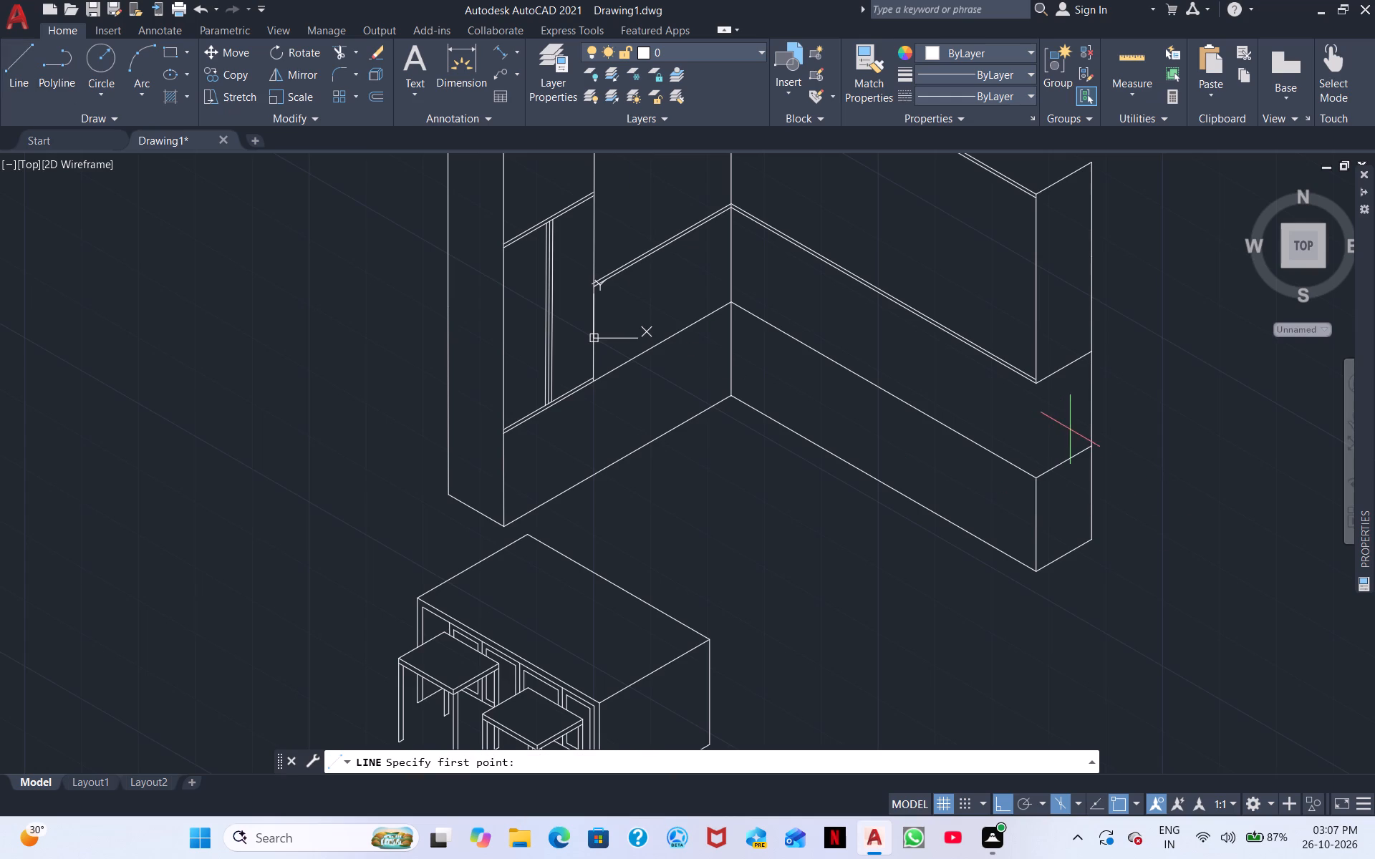
{"action": "left_click", "coordinate": [1089, 445]}
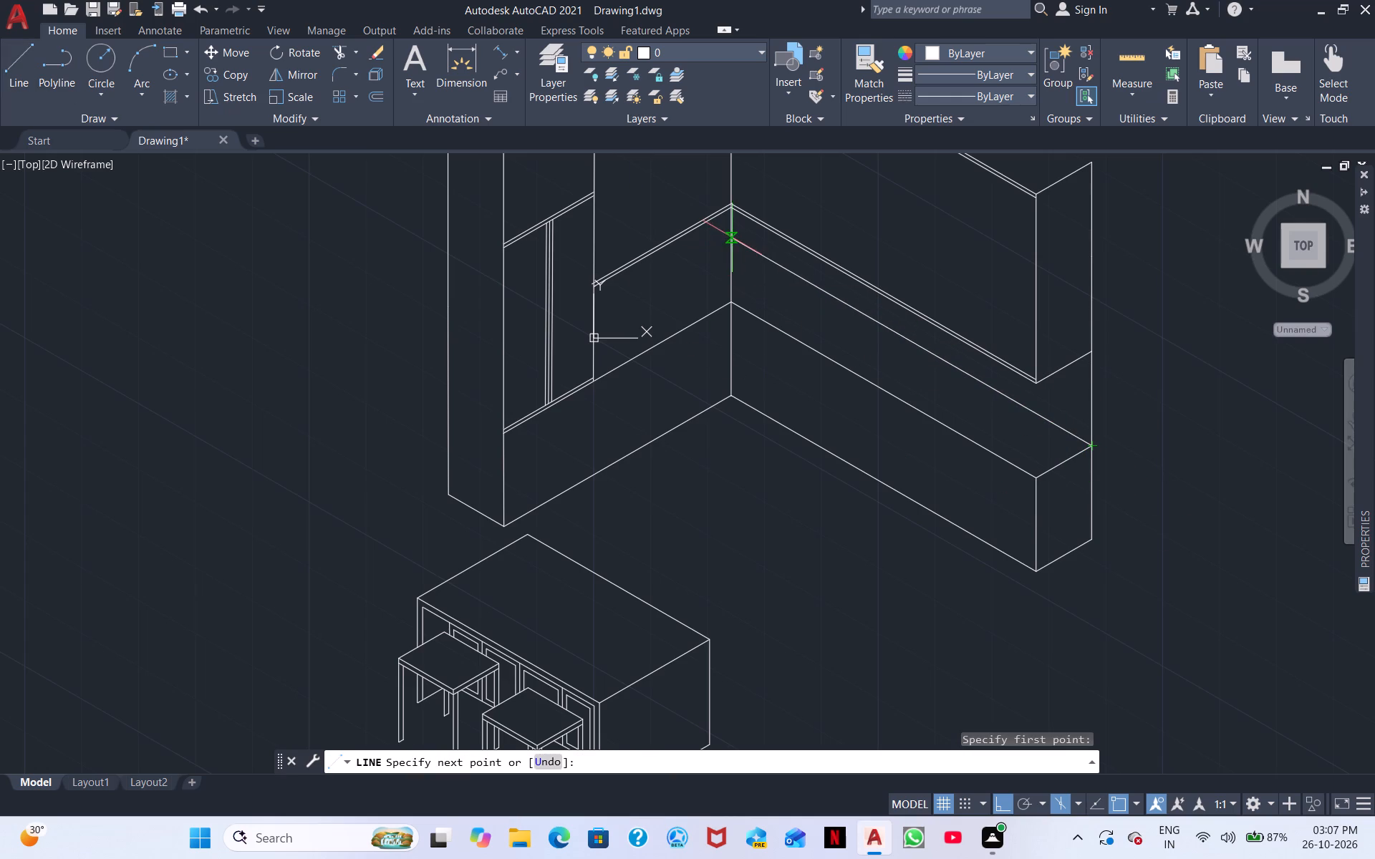
{"action": "scroll", "coordinate": [732, 238], "scroll_direction": "up", "scroll_amount": 5}
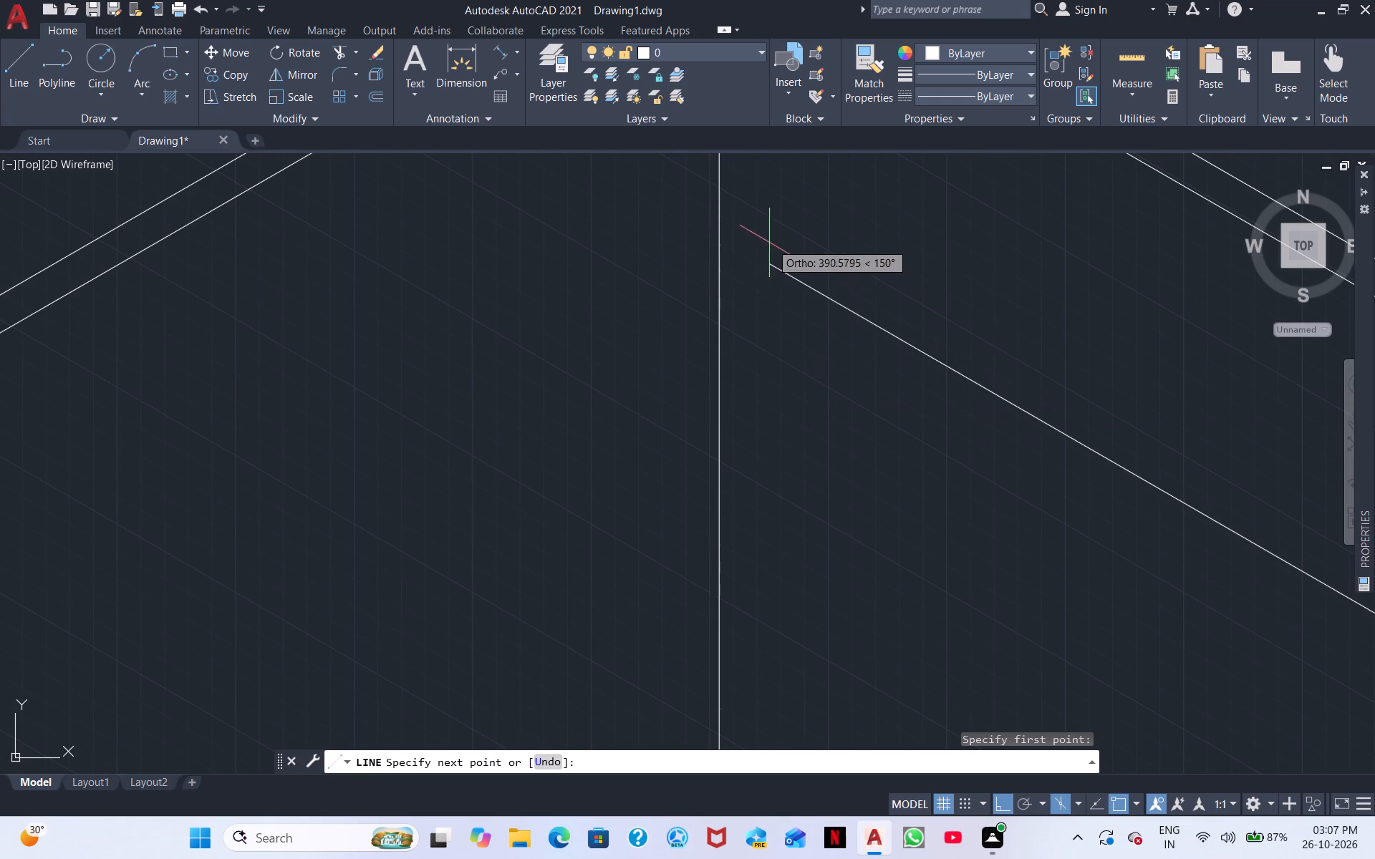
{"action": "left_click", "coordinate": [721, 241]}
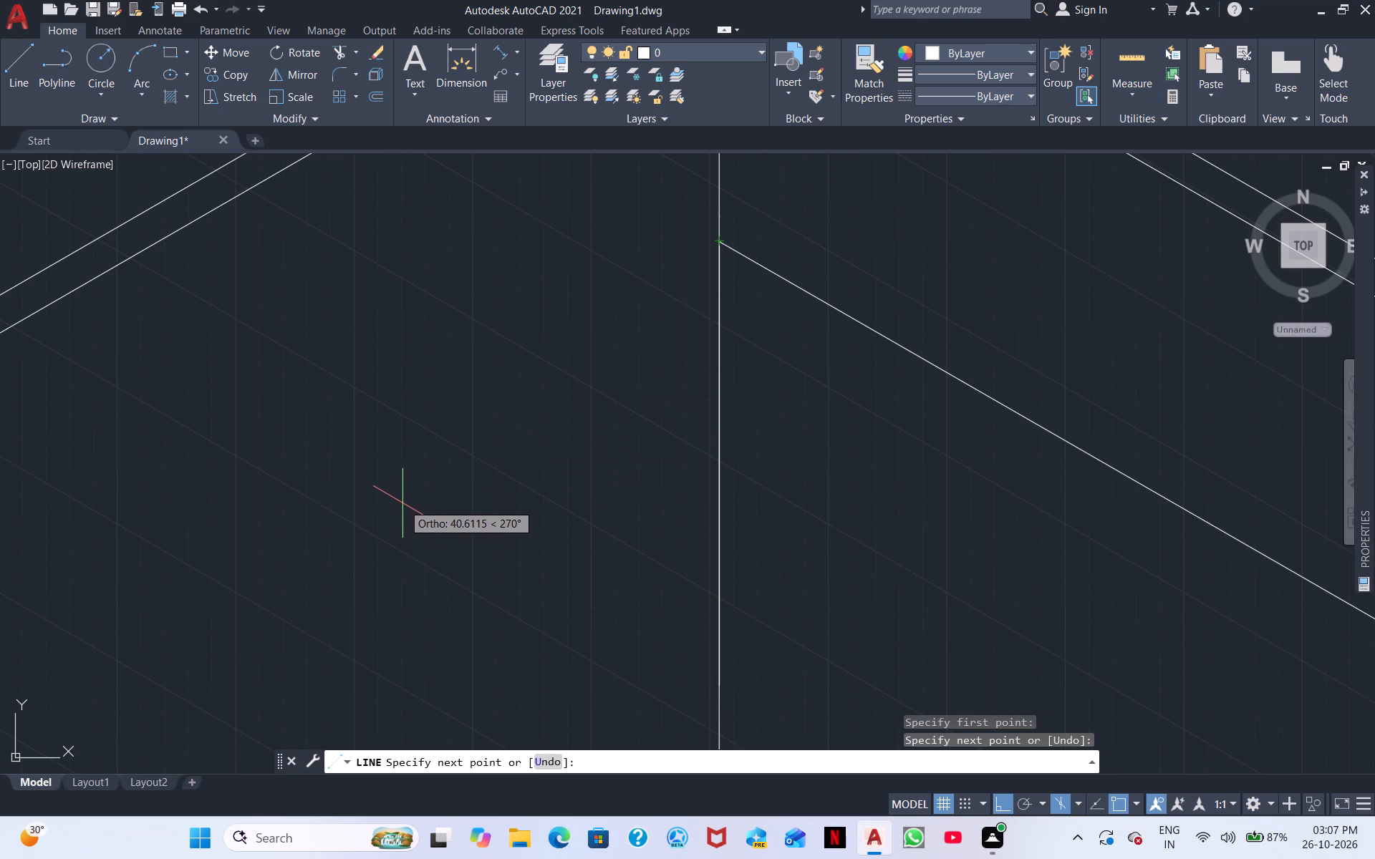
{"action": "key", "text": "F5"}
{"action": "scroll", "coordinate": [375, 520], "scroll_direction": "down", "scroll_amount": 4}
{"action": "middle_click_drag", "start_coordinate": [410, 504], "coordinate": [708, 319]}
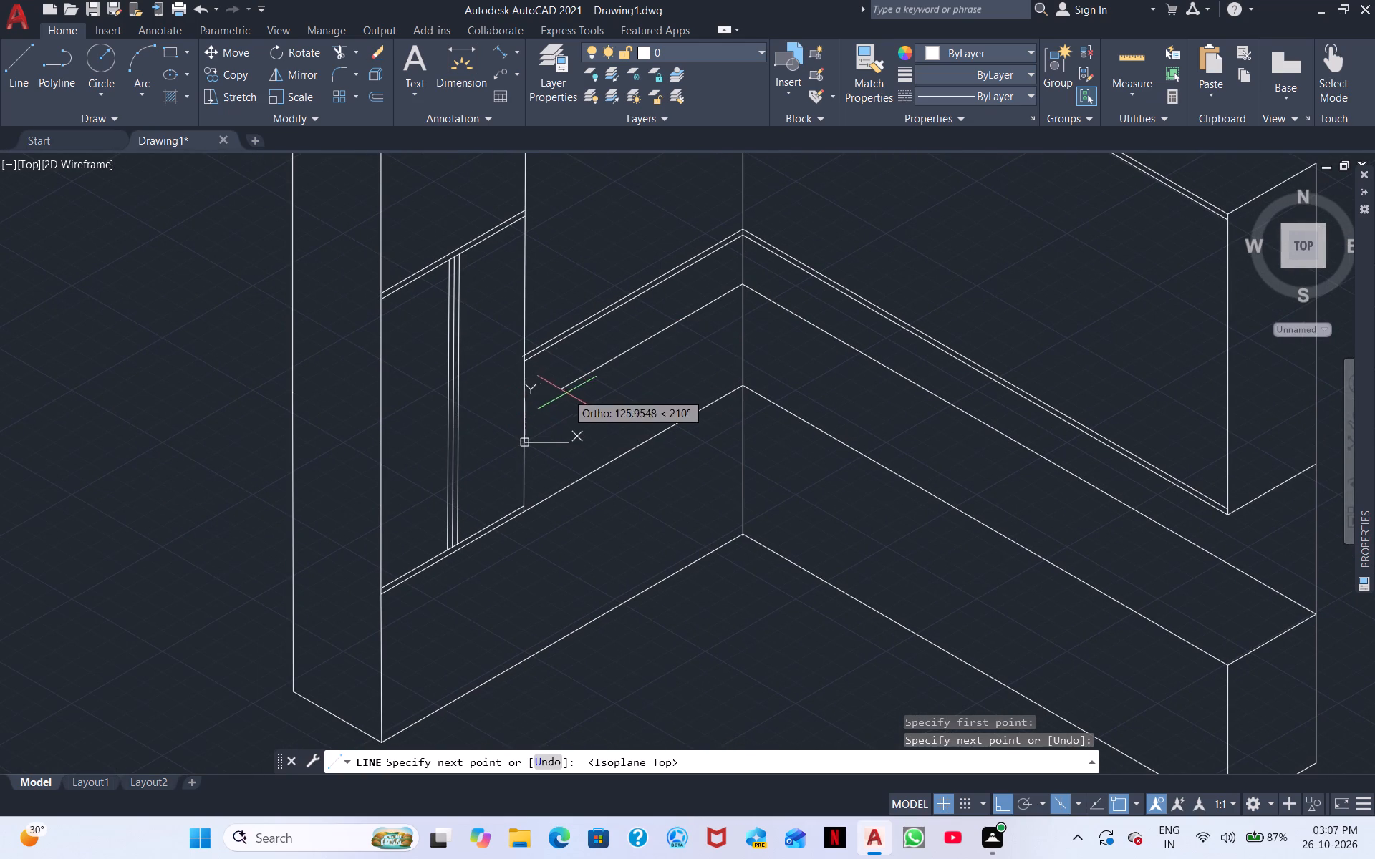
{"action": "left_click", "coordinate": [524, 407]}
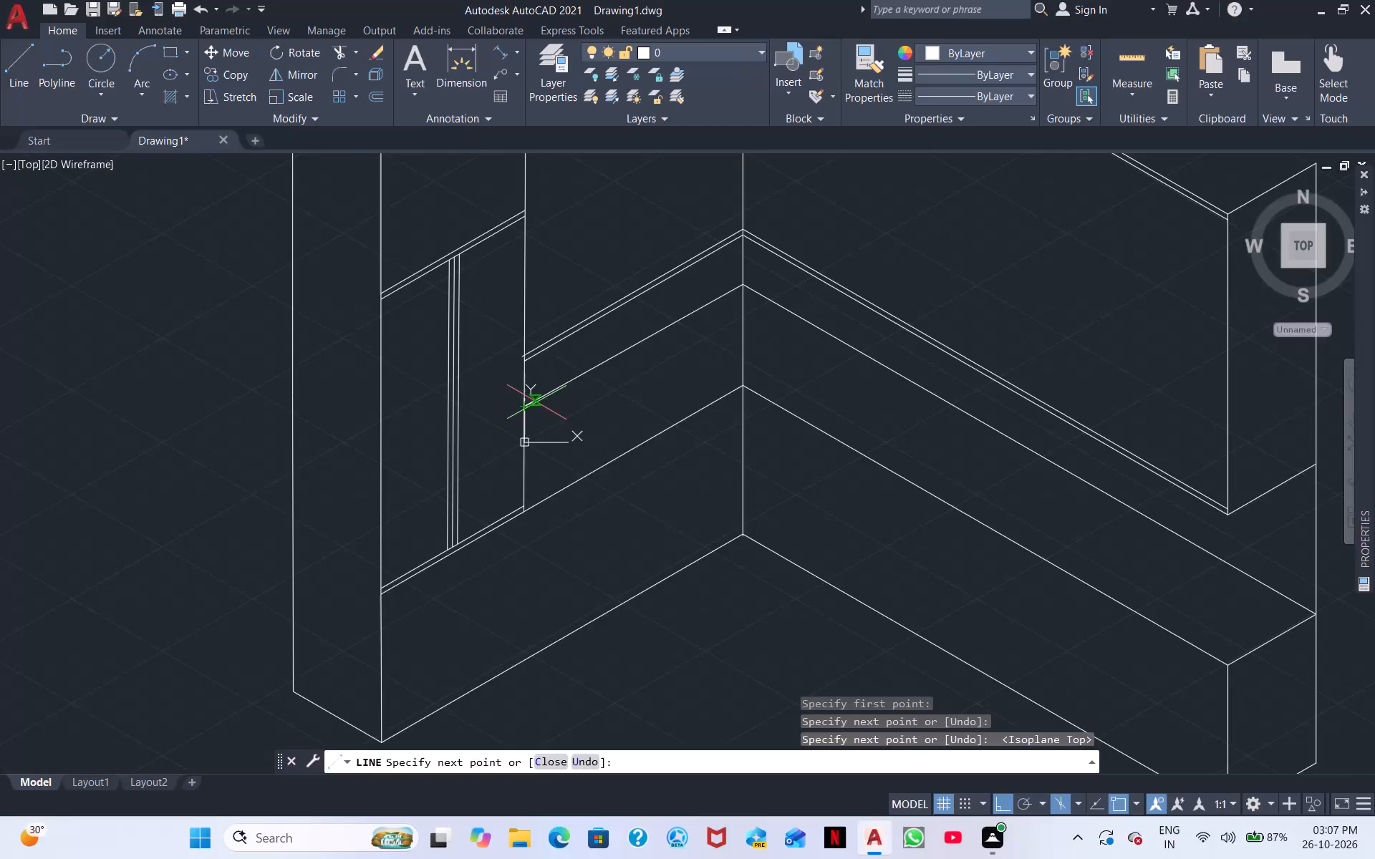
{"action": "key", "text": "Escape"}
Trim the vertical corner line between the counter's back edge and its front top edge.
{"action": "scroll", "coordinate": [674, 367], "scroll_direction": "down", "scroll_amount": 2}
{"action": "scroll", "coordinate": [726, 355], "scroll_direction": "up", "scroll_amount": 3}
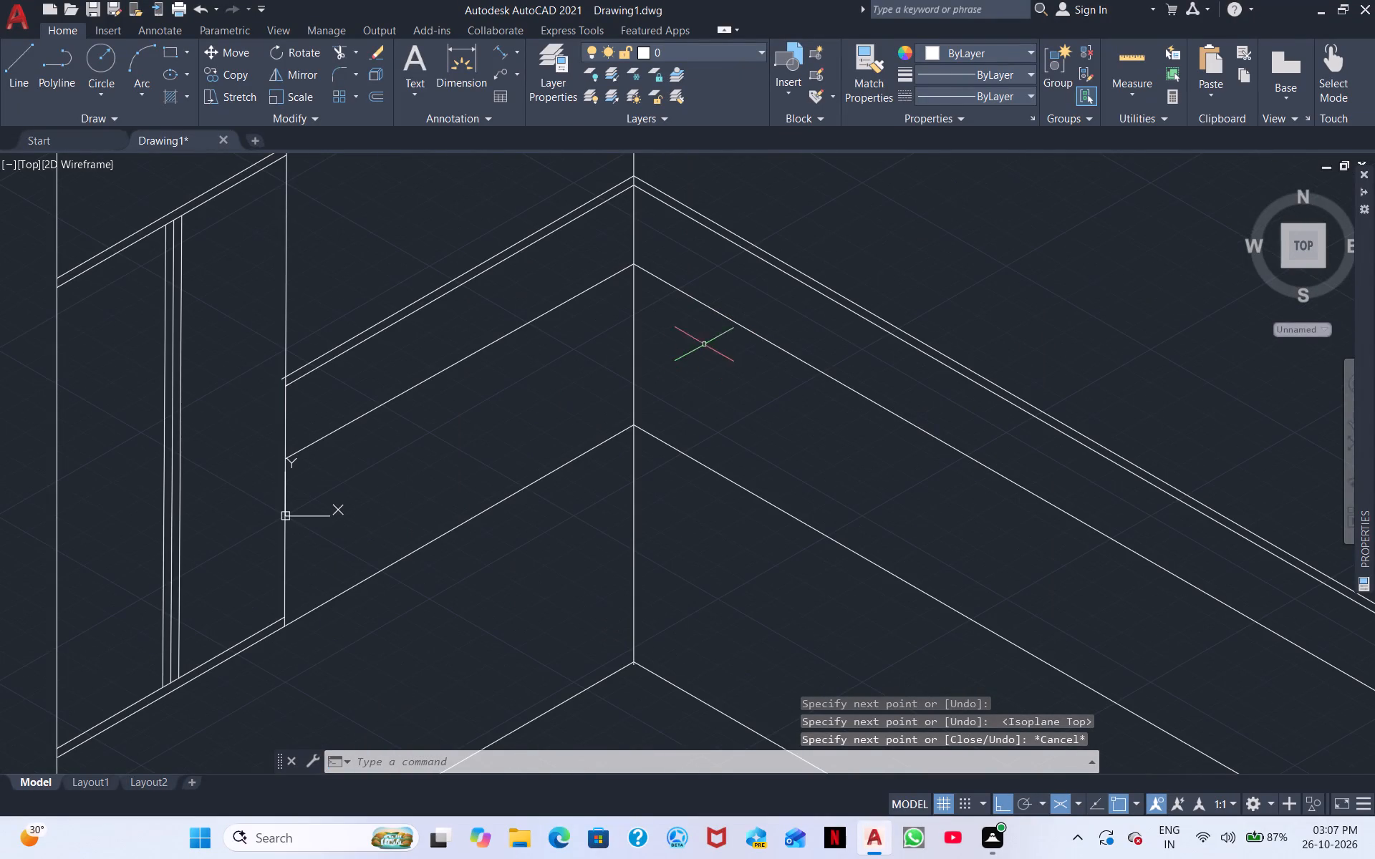
{"action": "scroll", "coordinate": [670, 342], "scroll_direction": "up", "scroll_amount": 1}
{"action": "right_click", "coordinate": [674, 364]}
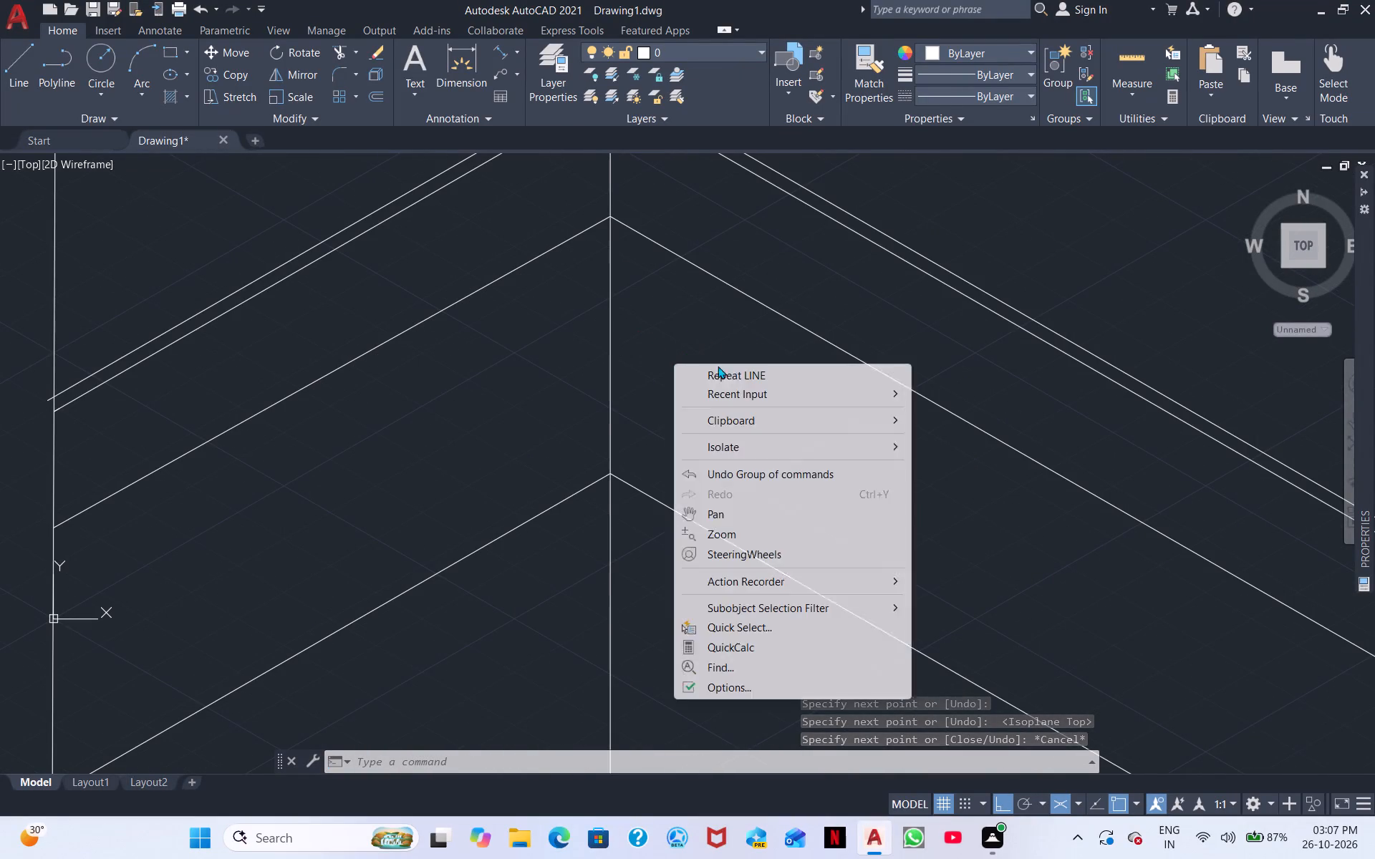
{"action": "left_click", "coordinate": [762, 390]}
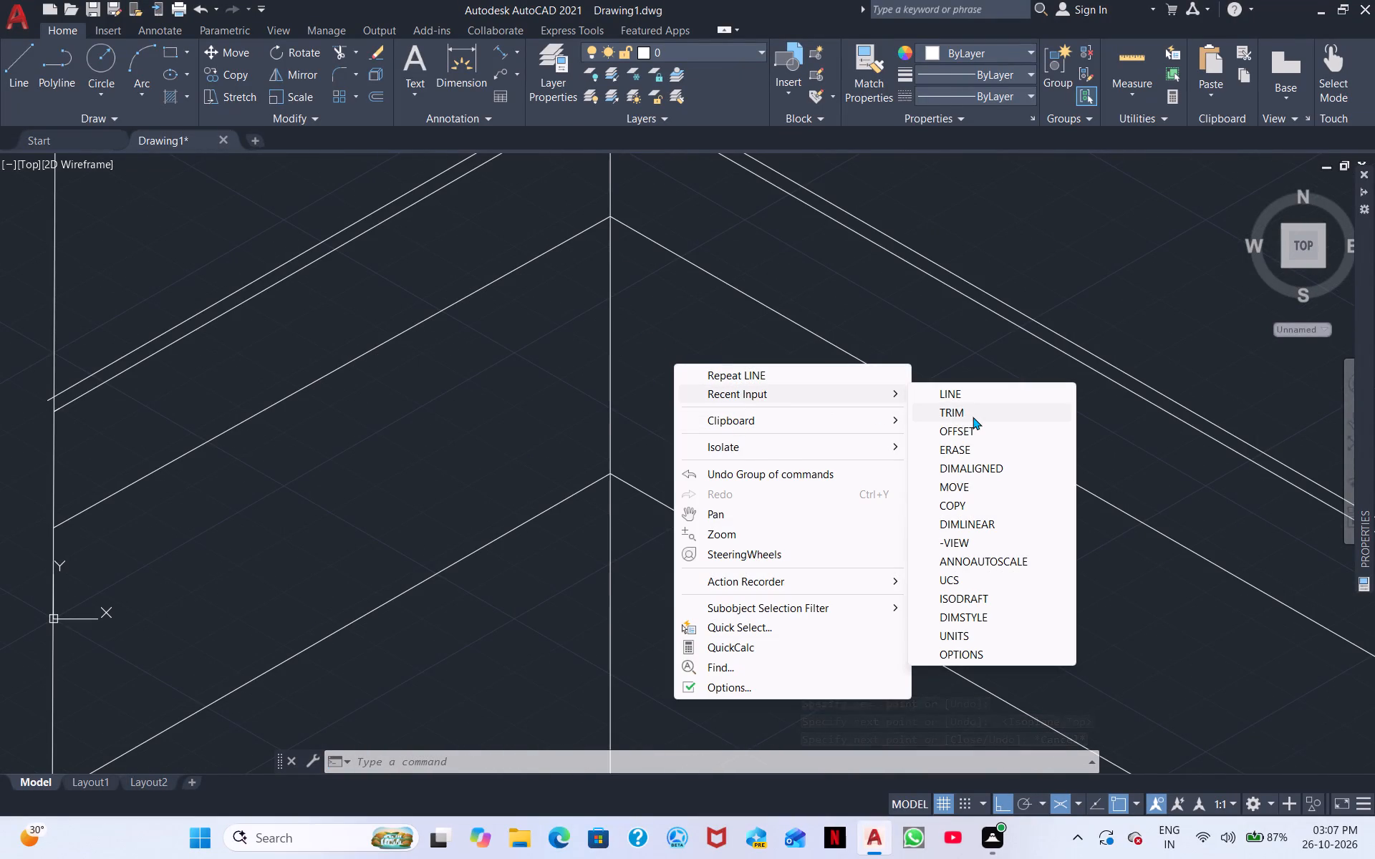
{"action": "left_click", "coordinate": [970, 414]}
{"action": "left_click_drag", "start_coordinate": [659, 387], "coordinate": [570, 393]}
Draw a vertical line from the right end of the tall cabinet's lower divider down to the base edge.
{"action": "scroll", "coordinate": [630, 369], "scroll_direction": "down", "scroll_amount": 2}
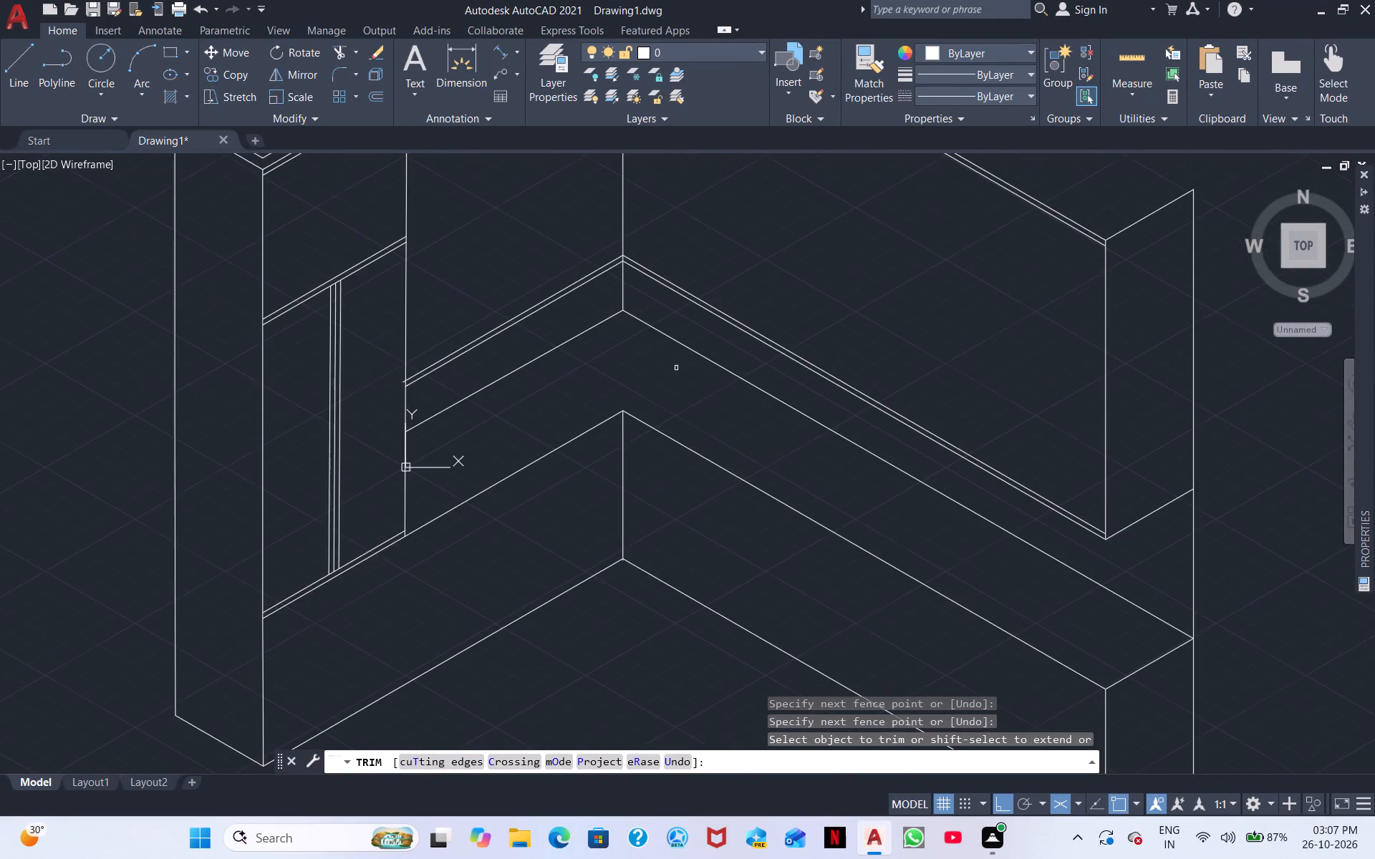
{"action": "scroll", "coordinate": [703, 395], "scroll_direction": "down", "scroll_amount": 1}
{"action": "middle_click_drag", "start_coordinate": [703, 399], "coordinate": [672, 335]}
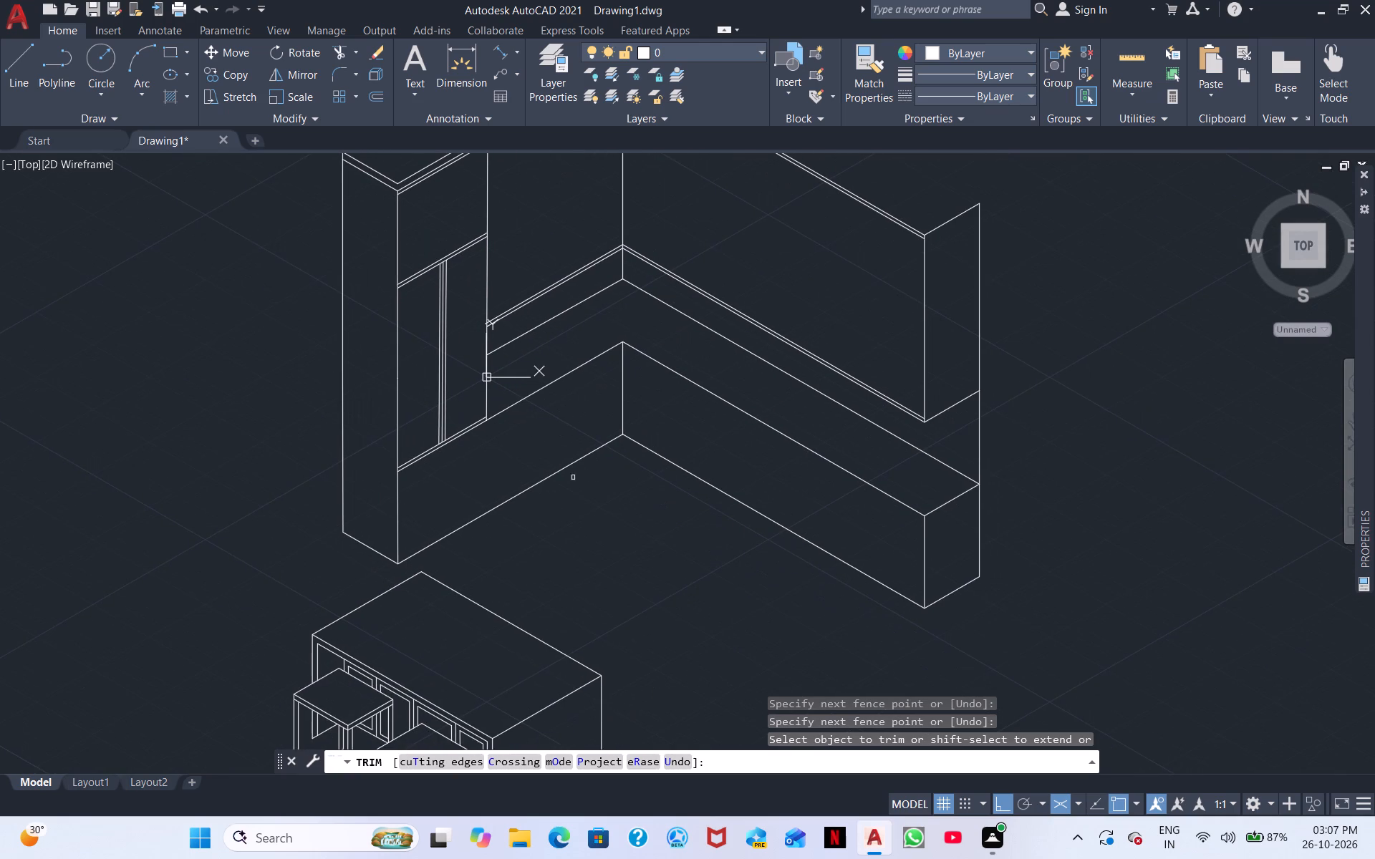
{"action": "scroll", "coordinate": [521, 524], "scroll_direction": "up", "scroll_amount": 1}
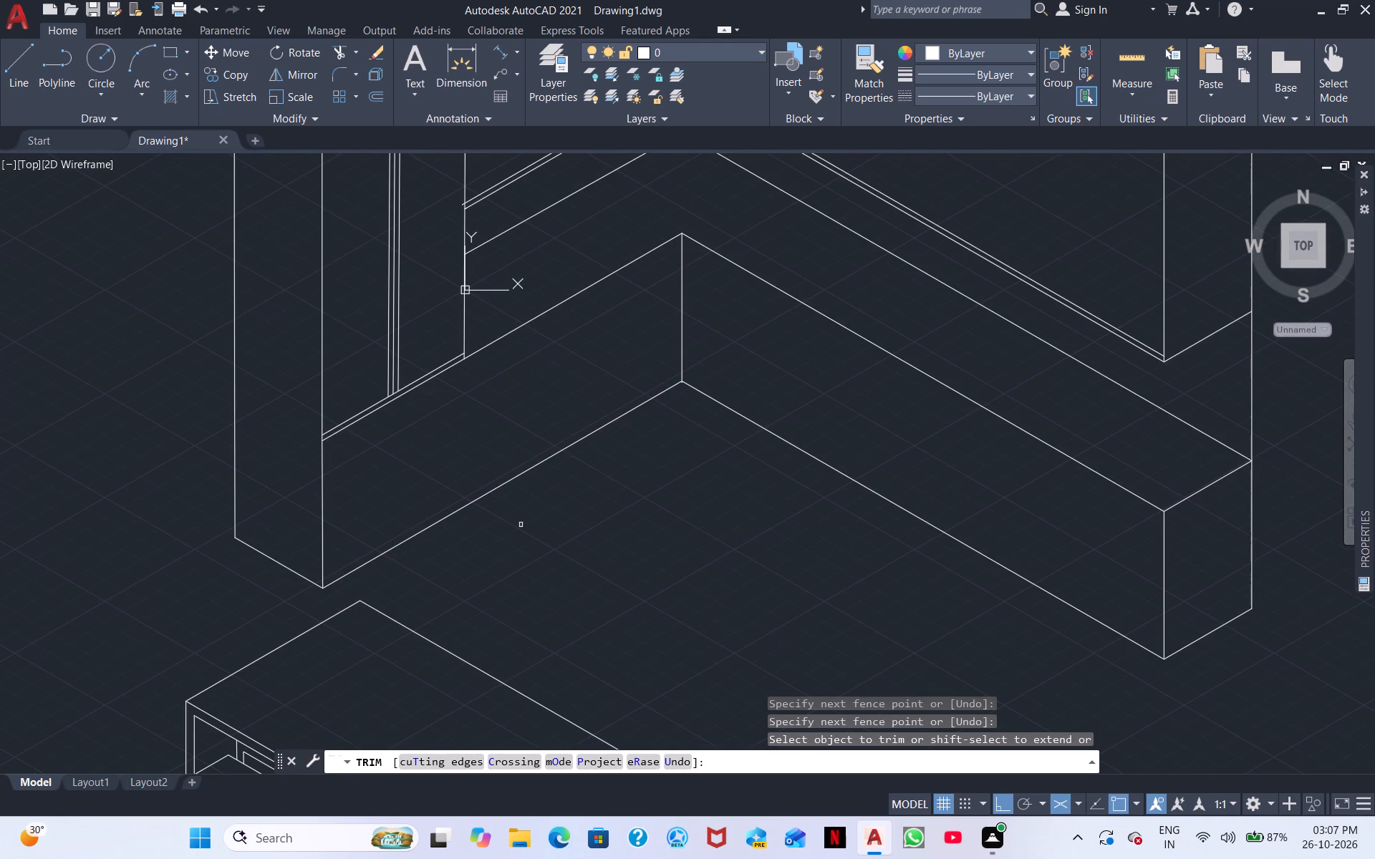
{"action": "scroll", "coordinate": [389, 435], "scroll_direction": "up", "scroll_amount": 1}
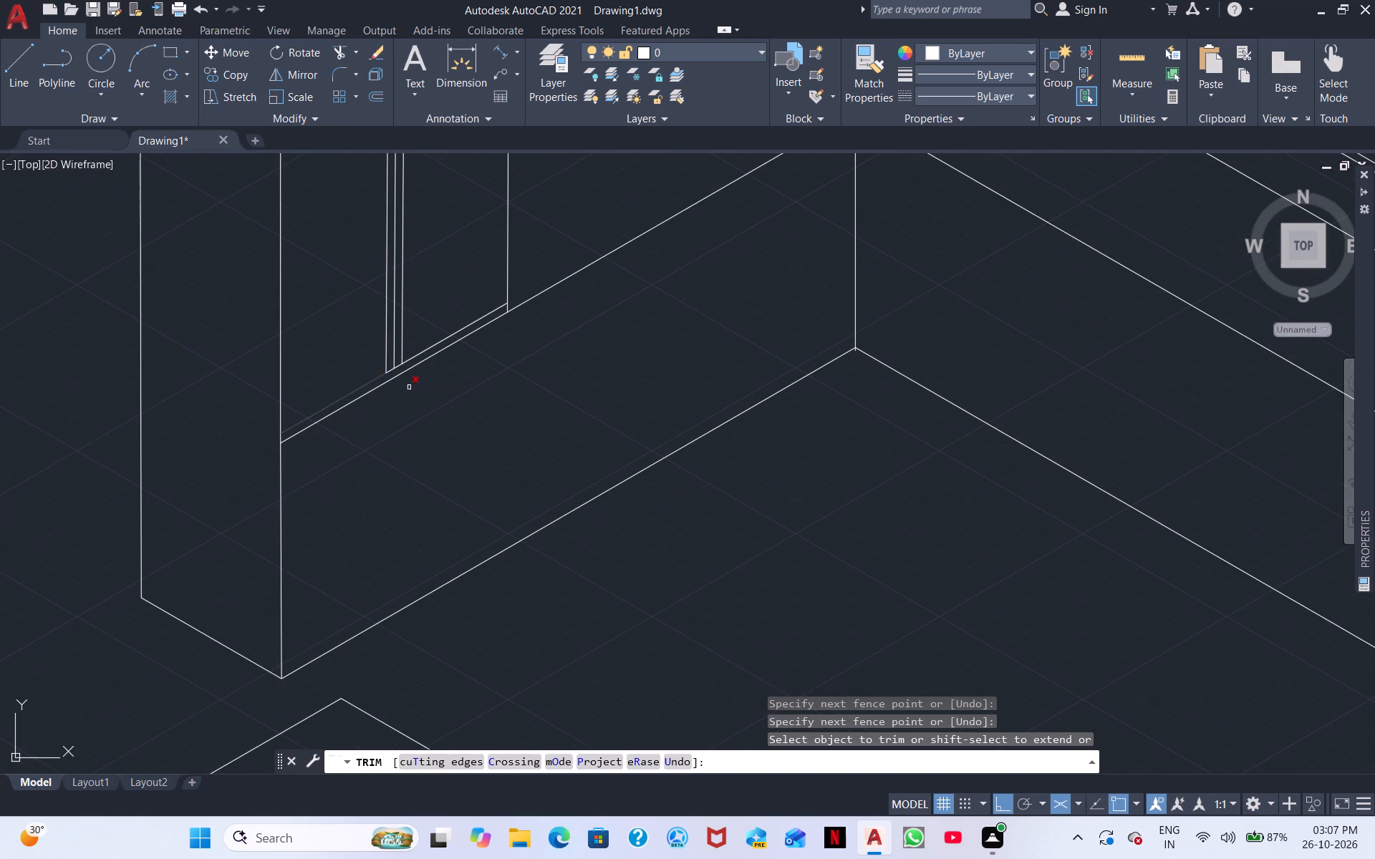
{"action": "scroll", "coordinate": [415, 438], "scroll_direction": "down", "scroll_amount": 1}
{"action": "middle_click_drag", "start_coordinate": [431, 440], "coordinate": [491, 377]}
{"action": "scroll", "coordinate": [460, 369], "scroll_direction": "up", "scroll_amount": 1}
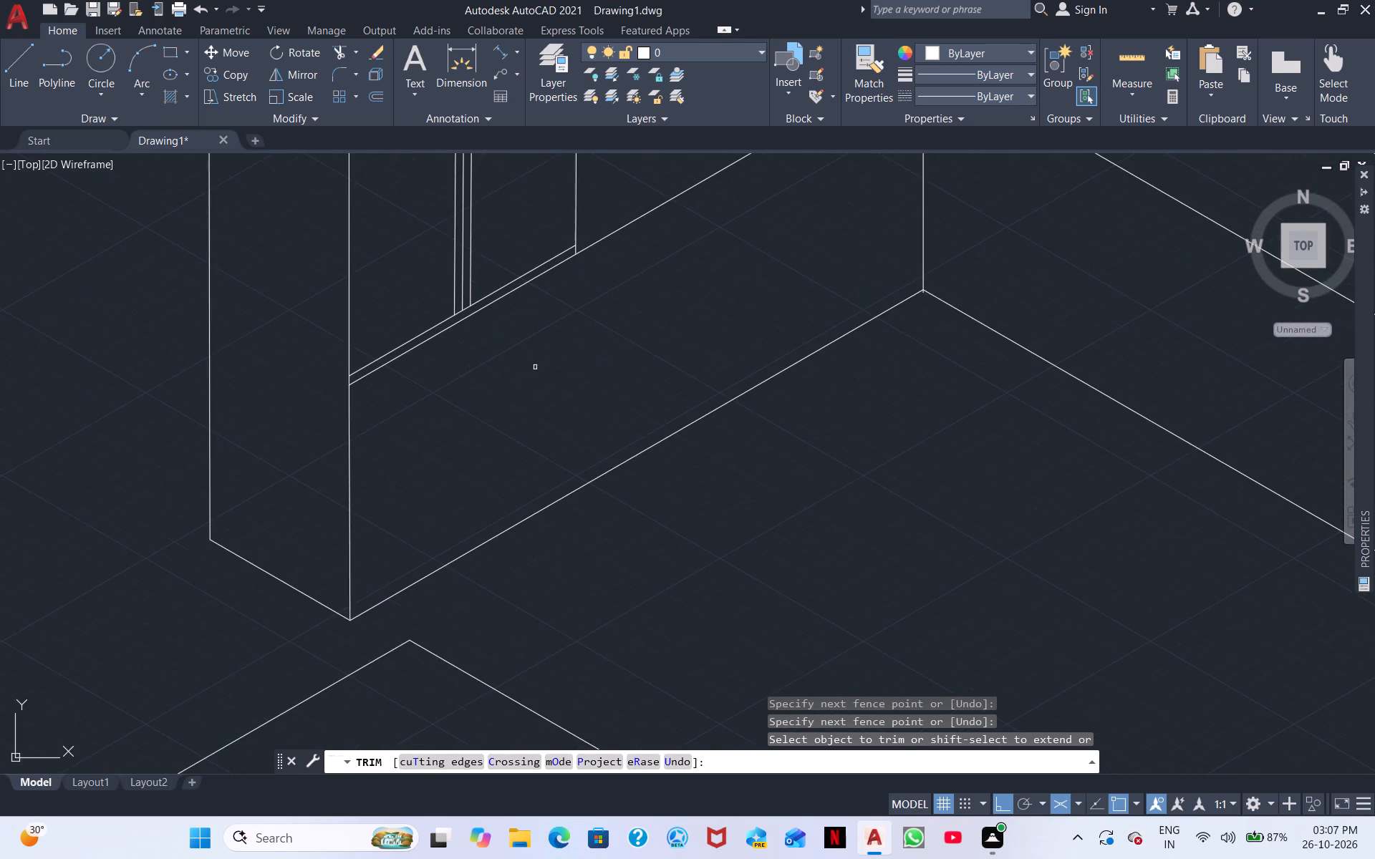
{"action": "middle_click_drag", "start_coordinate": [584, 364], "coordinate": [474, 399]}
{"action": "scroll", "coordinate": [449, 324], "scroll_direction": "up", "scroll_amount": 1}
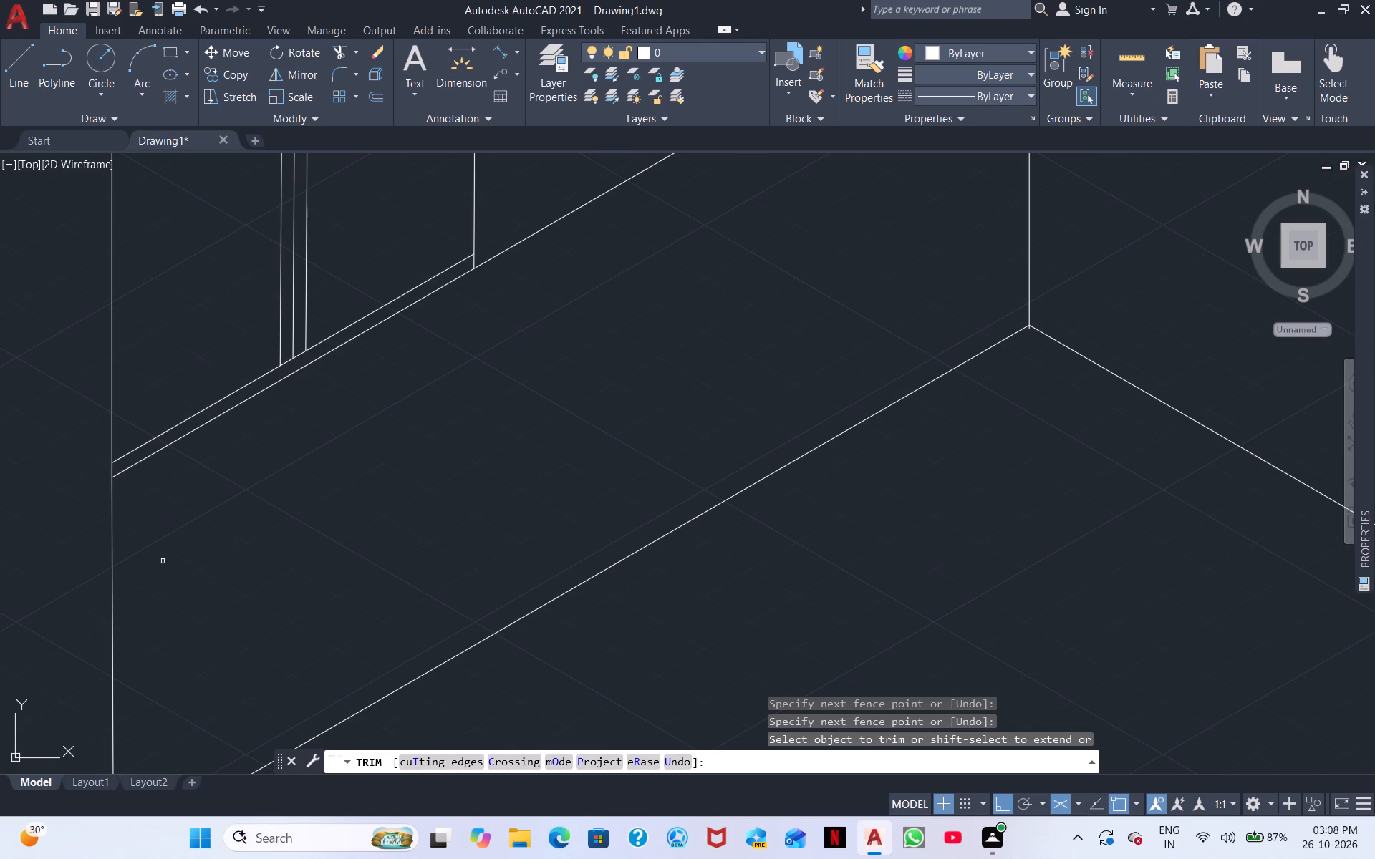
{"action": "scroll", "coordinate": [137, 516], "scroll_direction": "down", "scroll_amount": 1}
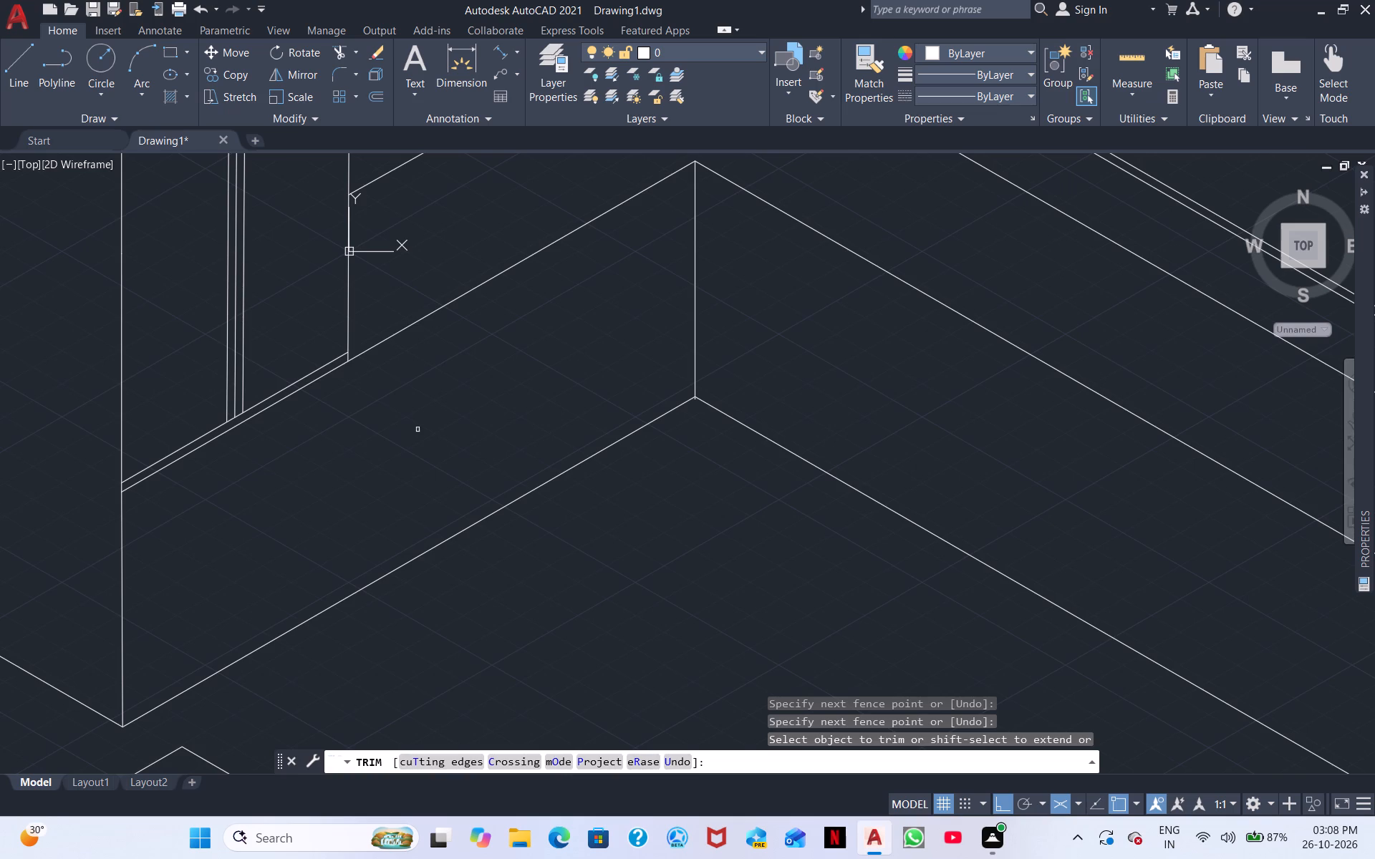
{"action": "middle_click_drag", "start_coordinate": [378, 399], "coordinate": [524, 324]}
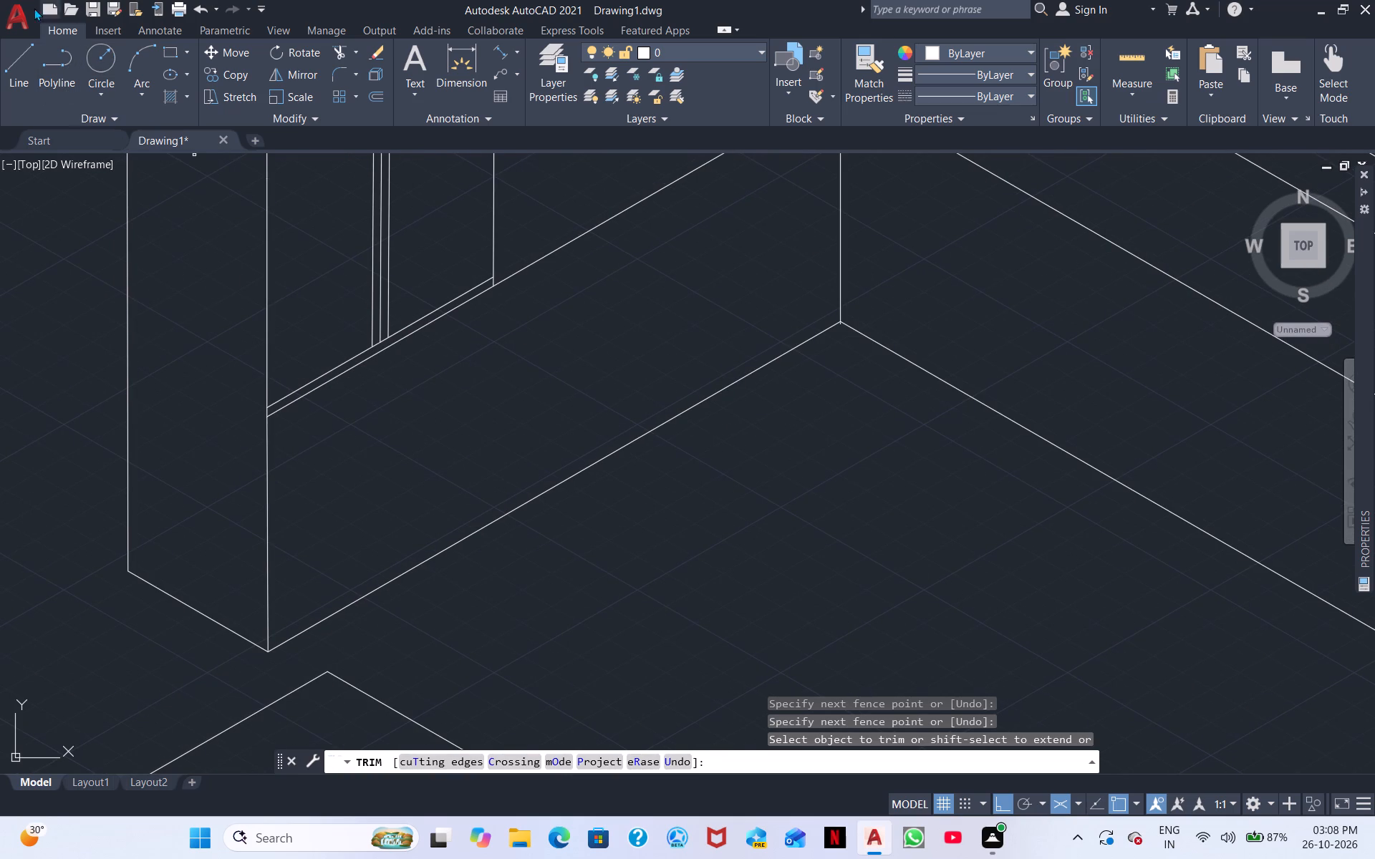
{"action": "left_click", "coordinate": [19, 68]}
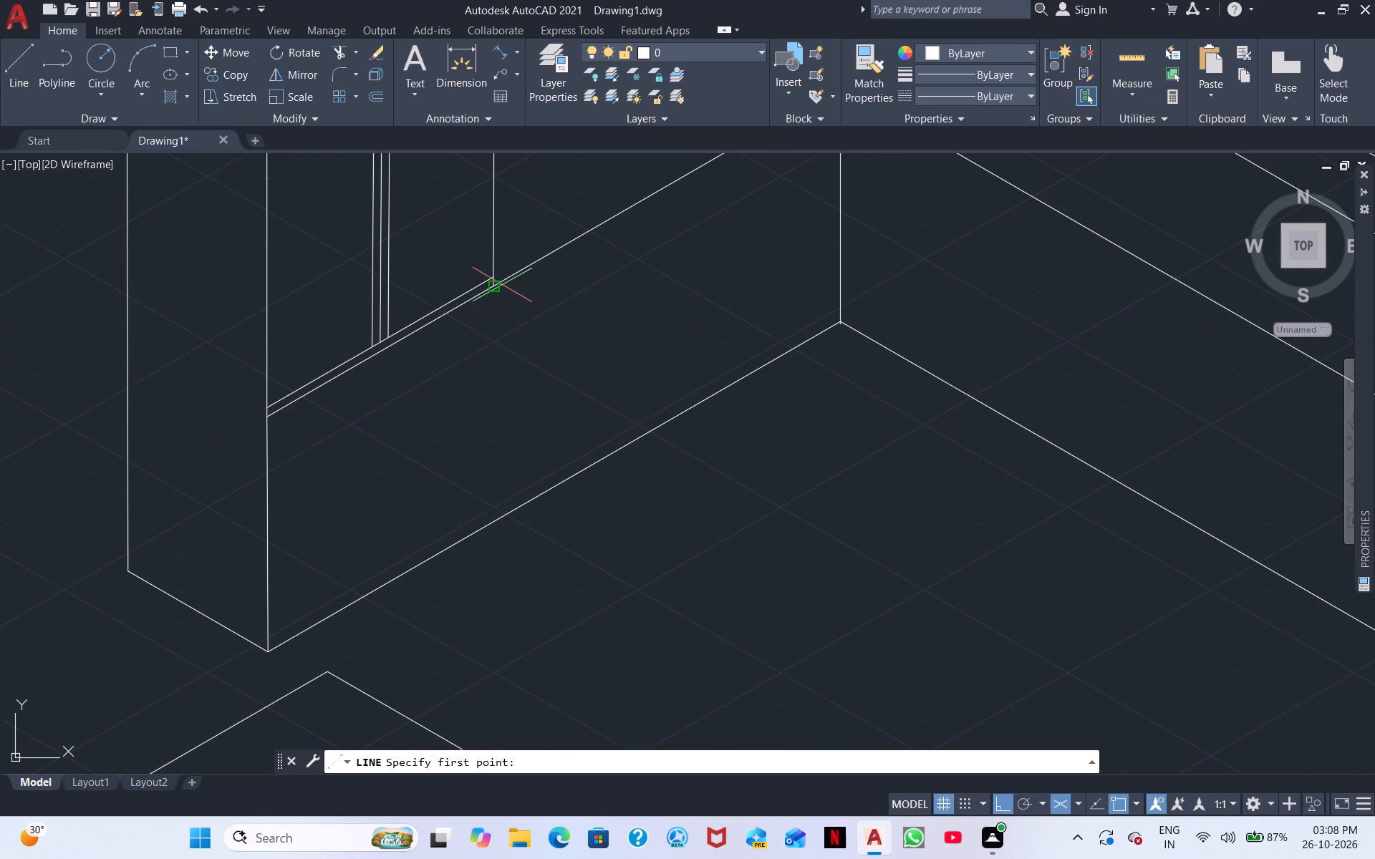
{"action": "left_click", "coordinate": [494, 285]}
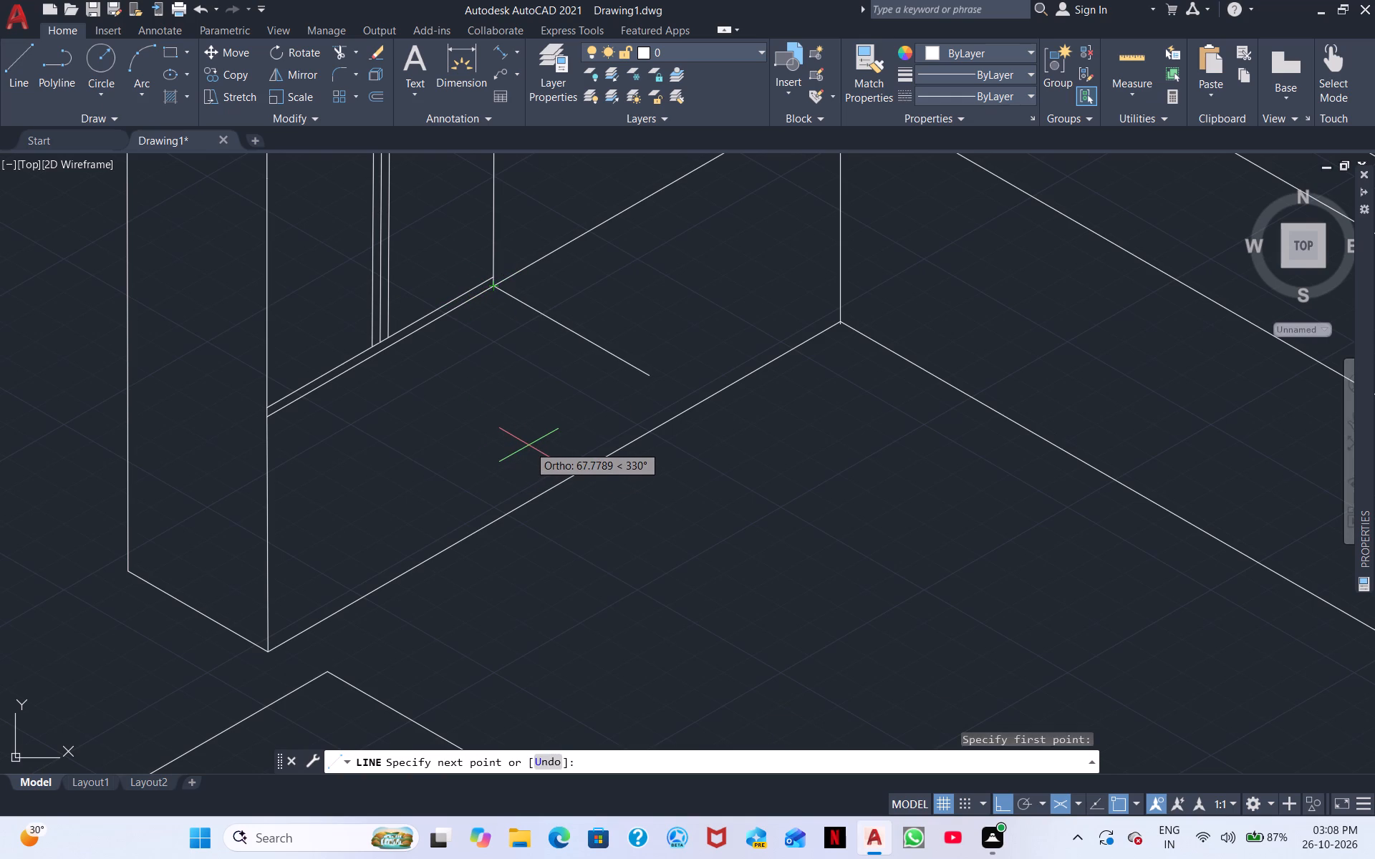
{"action": "key", "text": "F5"}
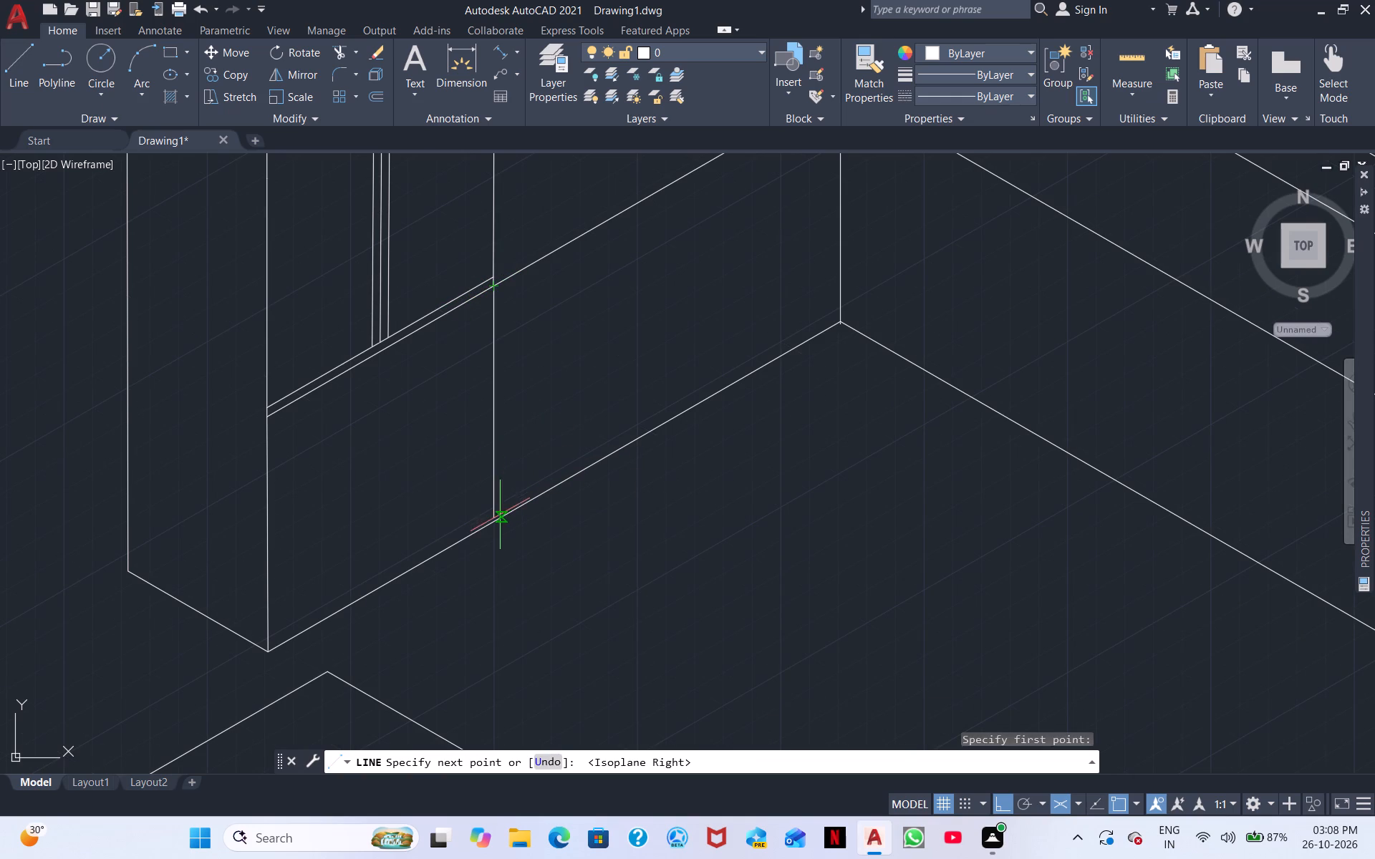
{"action": "left_click", "coordinate": [496, 521]}
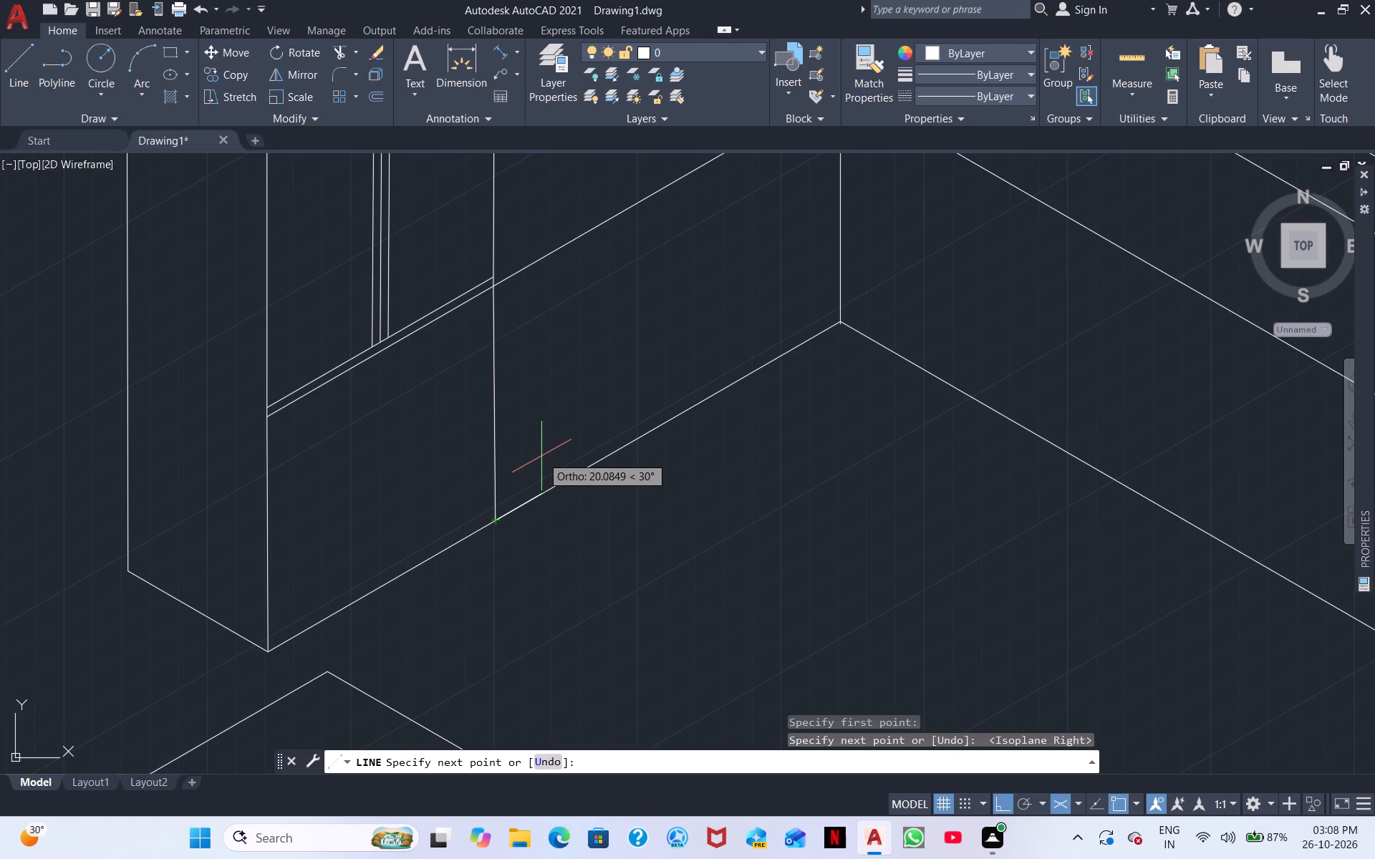
{"action": "key", "text": "Escape"}
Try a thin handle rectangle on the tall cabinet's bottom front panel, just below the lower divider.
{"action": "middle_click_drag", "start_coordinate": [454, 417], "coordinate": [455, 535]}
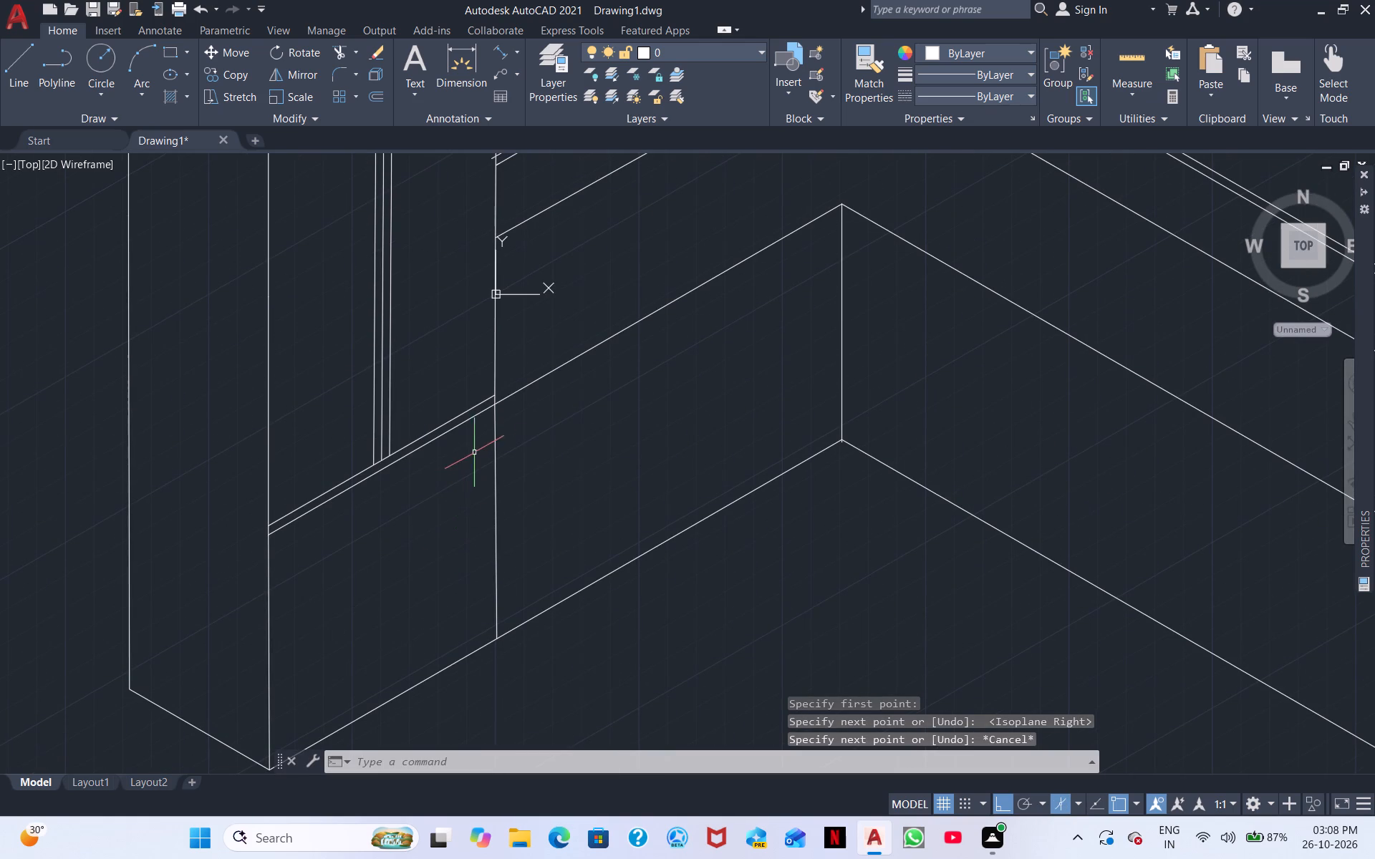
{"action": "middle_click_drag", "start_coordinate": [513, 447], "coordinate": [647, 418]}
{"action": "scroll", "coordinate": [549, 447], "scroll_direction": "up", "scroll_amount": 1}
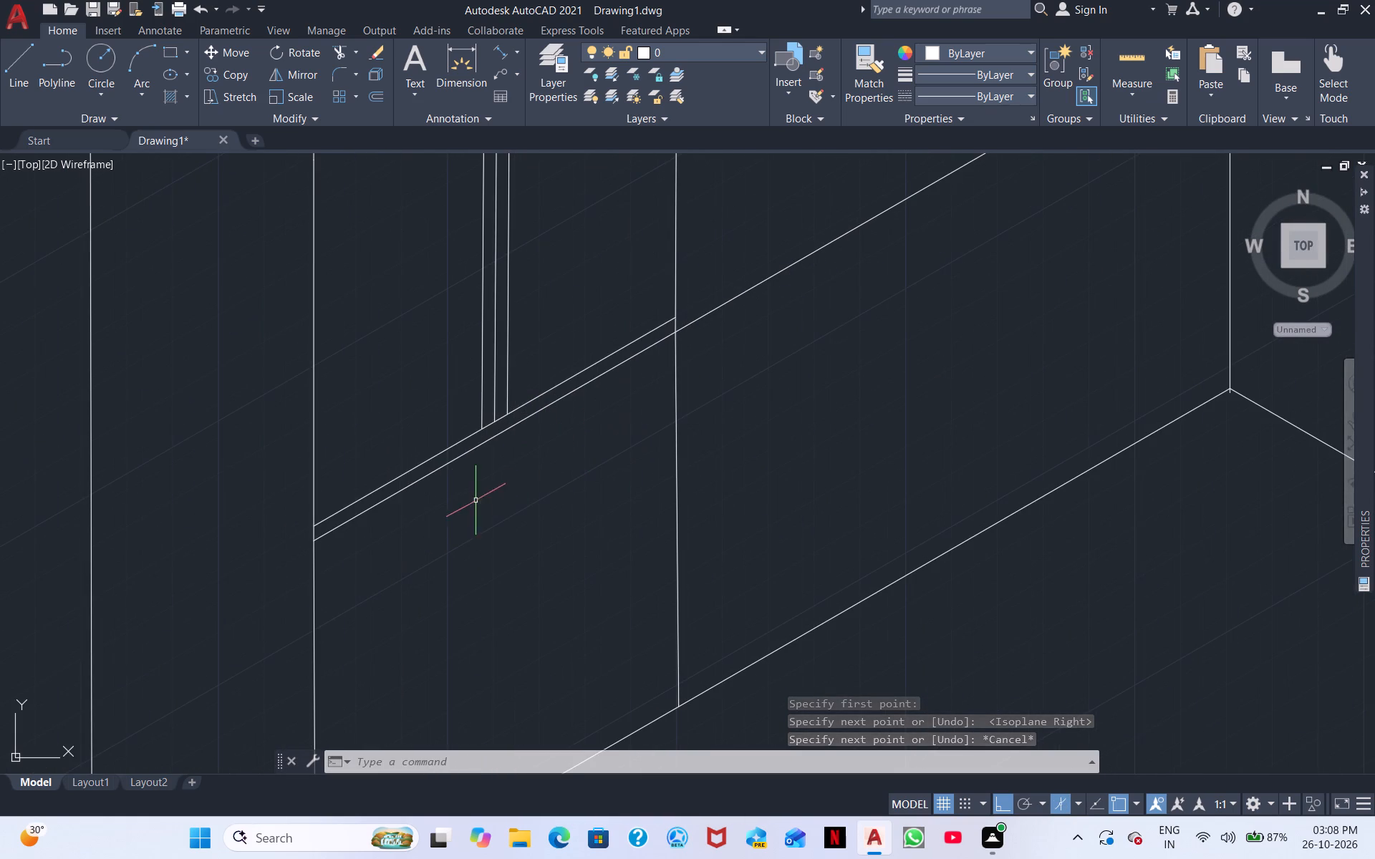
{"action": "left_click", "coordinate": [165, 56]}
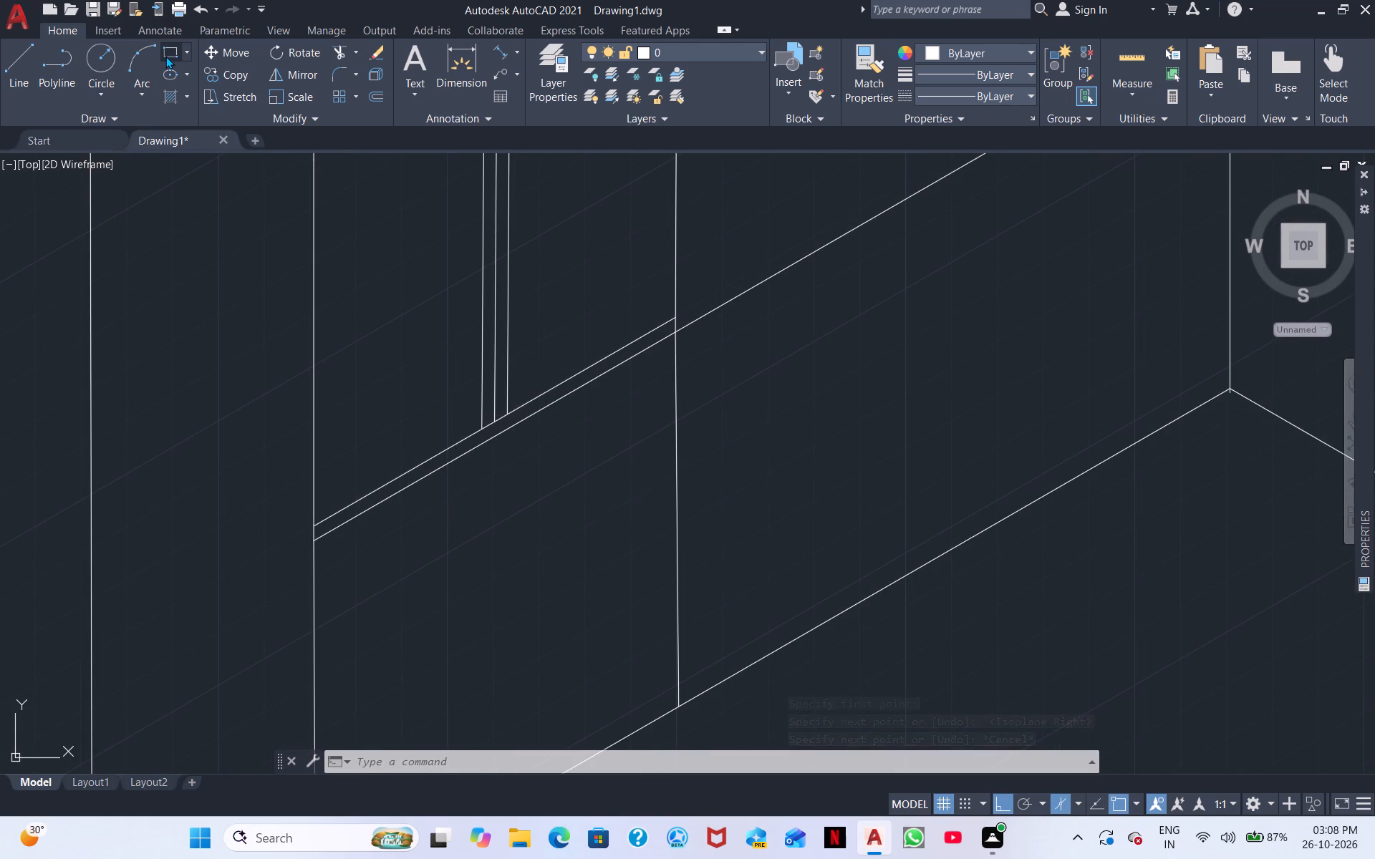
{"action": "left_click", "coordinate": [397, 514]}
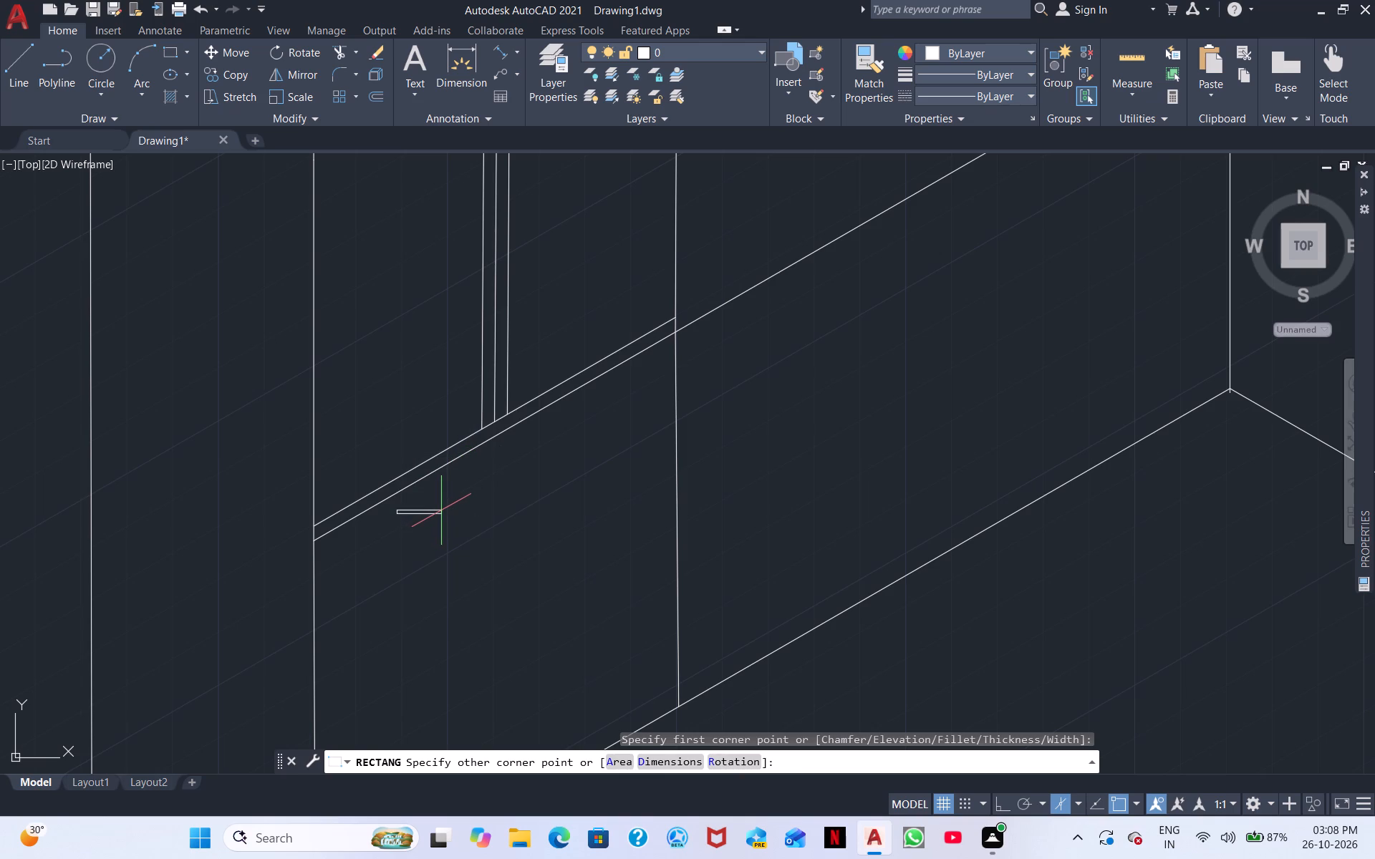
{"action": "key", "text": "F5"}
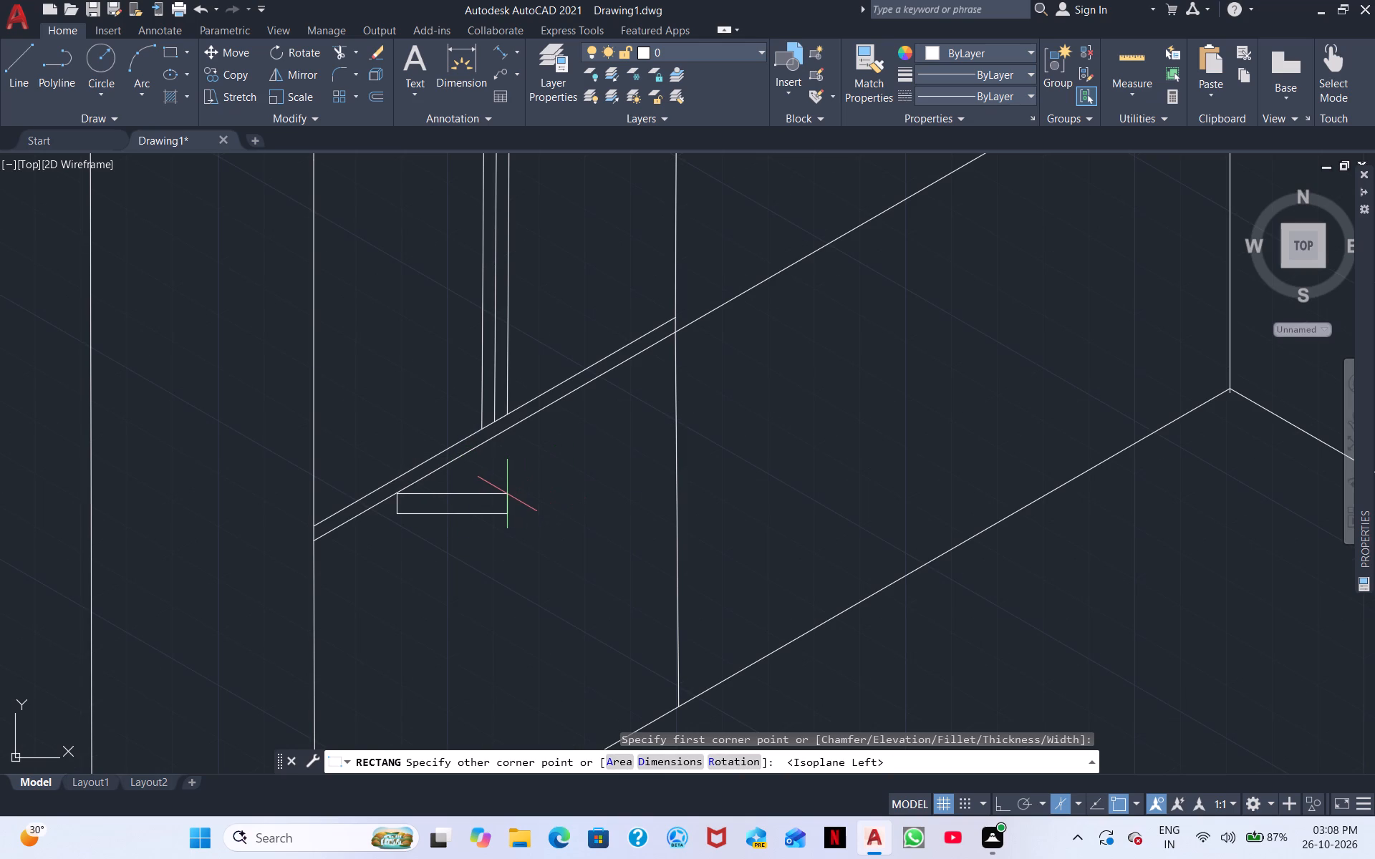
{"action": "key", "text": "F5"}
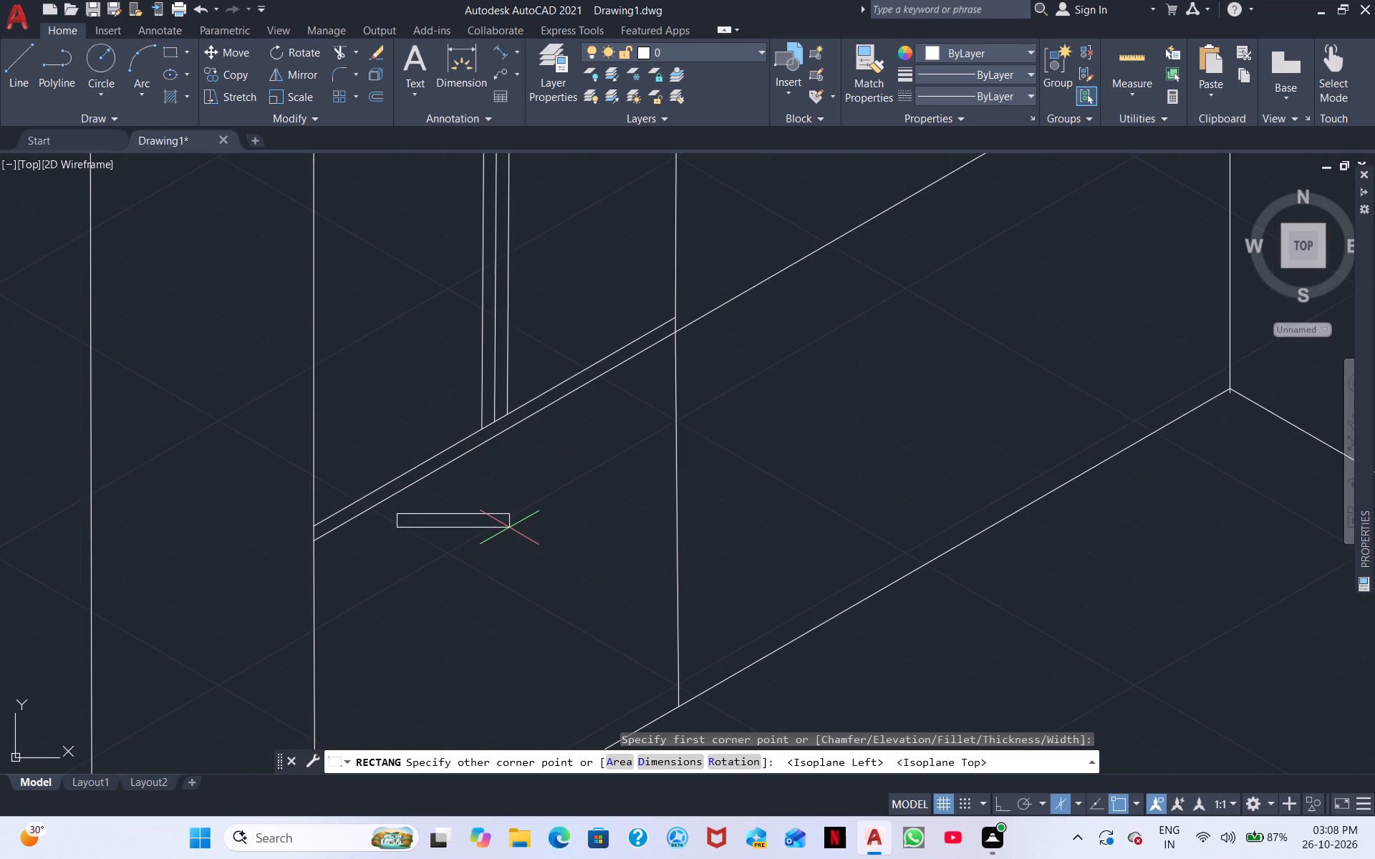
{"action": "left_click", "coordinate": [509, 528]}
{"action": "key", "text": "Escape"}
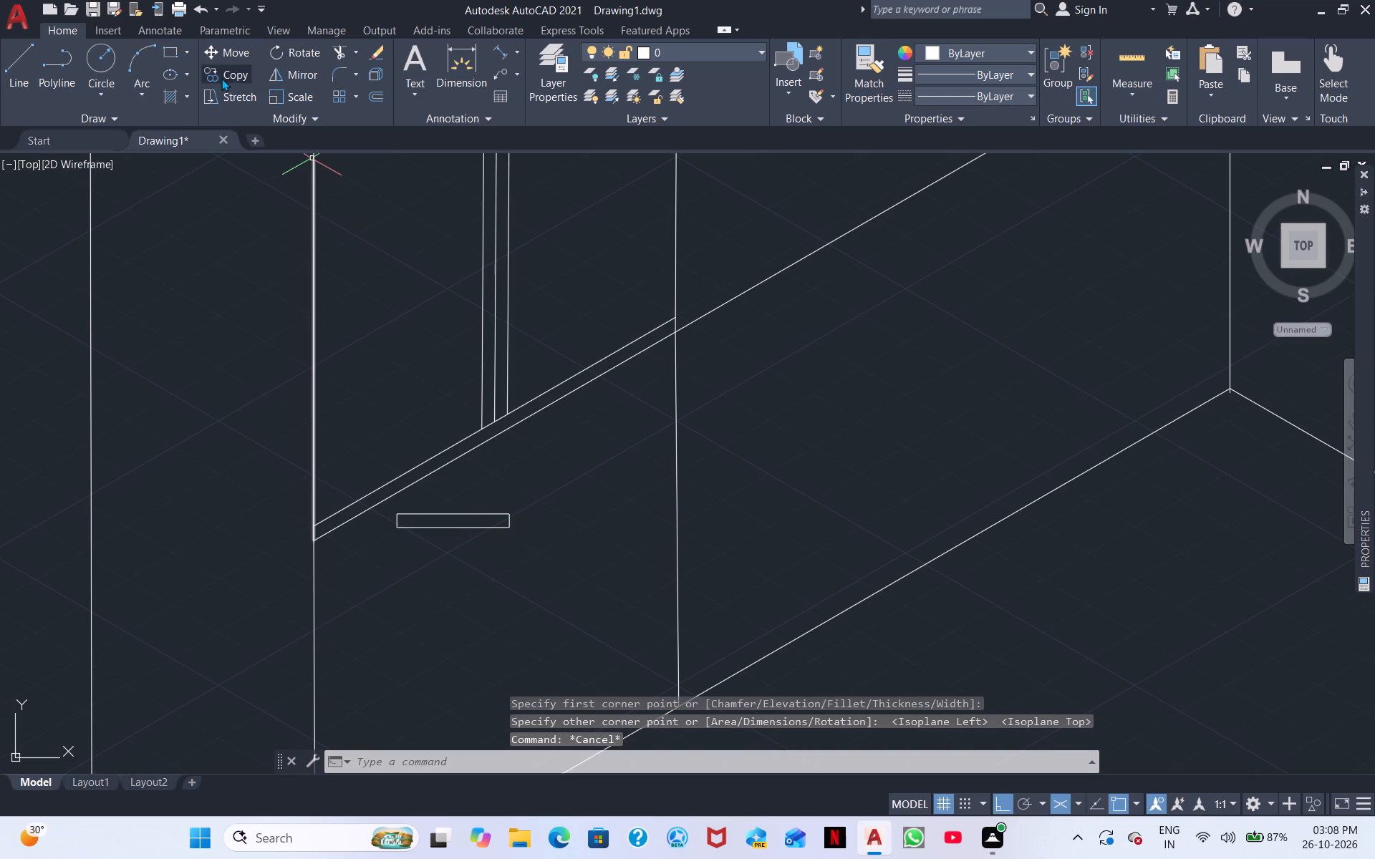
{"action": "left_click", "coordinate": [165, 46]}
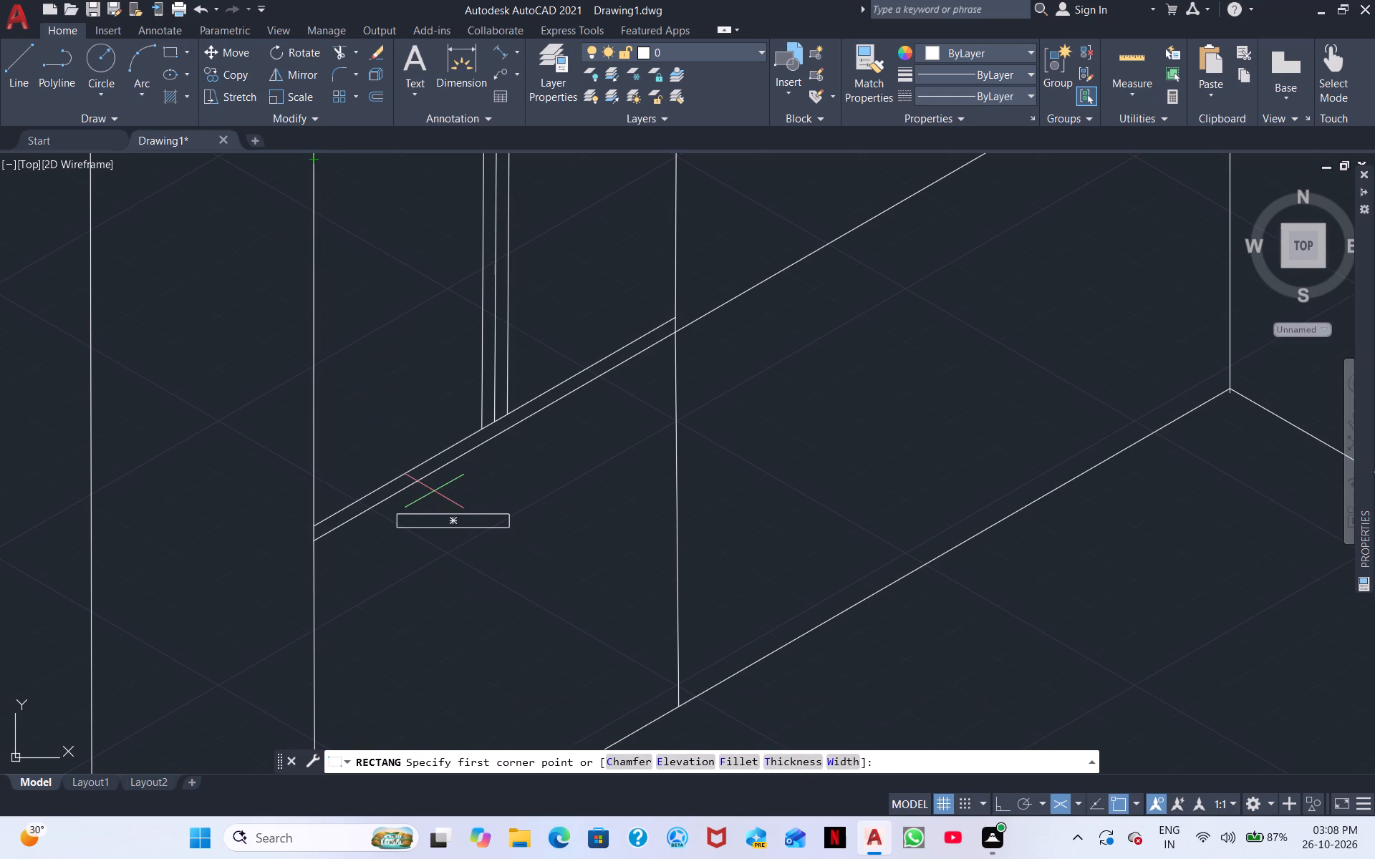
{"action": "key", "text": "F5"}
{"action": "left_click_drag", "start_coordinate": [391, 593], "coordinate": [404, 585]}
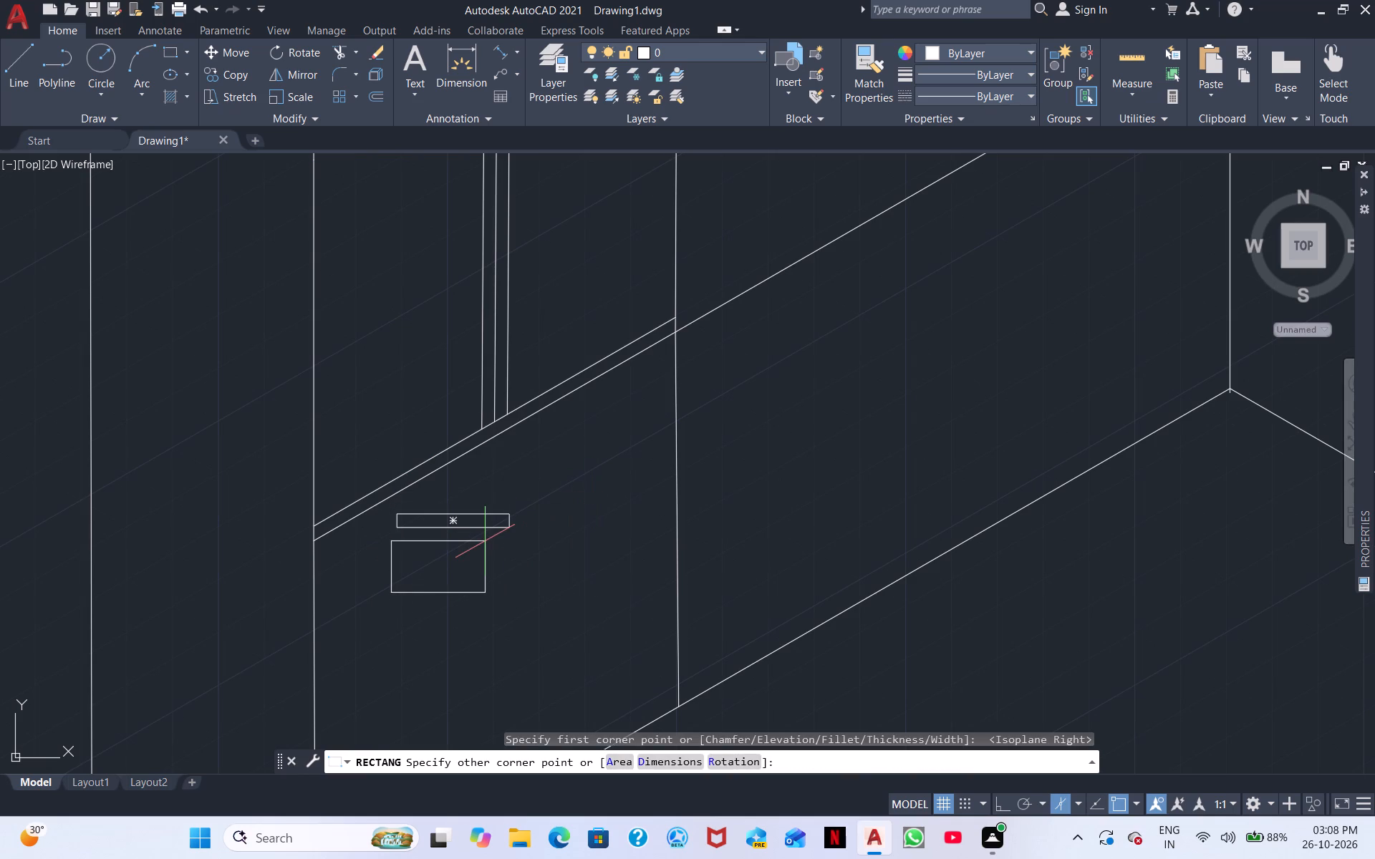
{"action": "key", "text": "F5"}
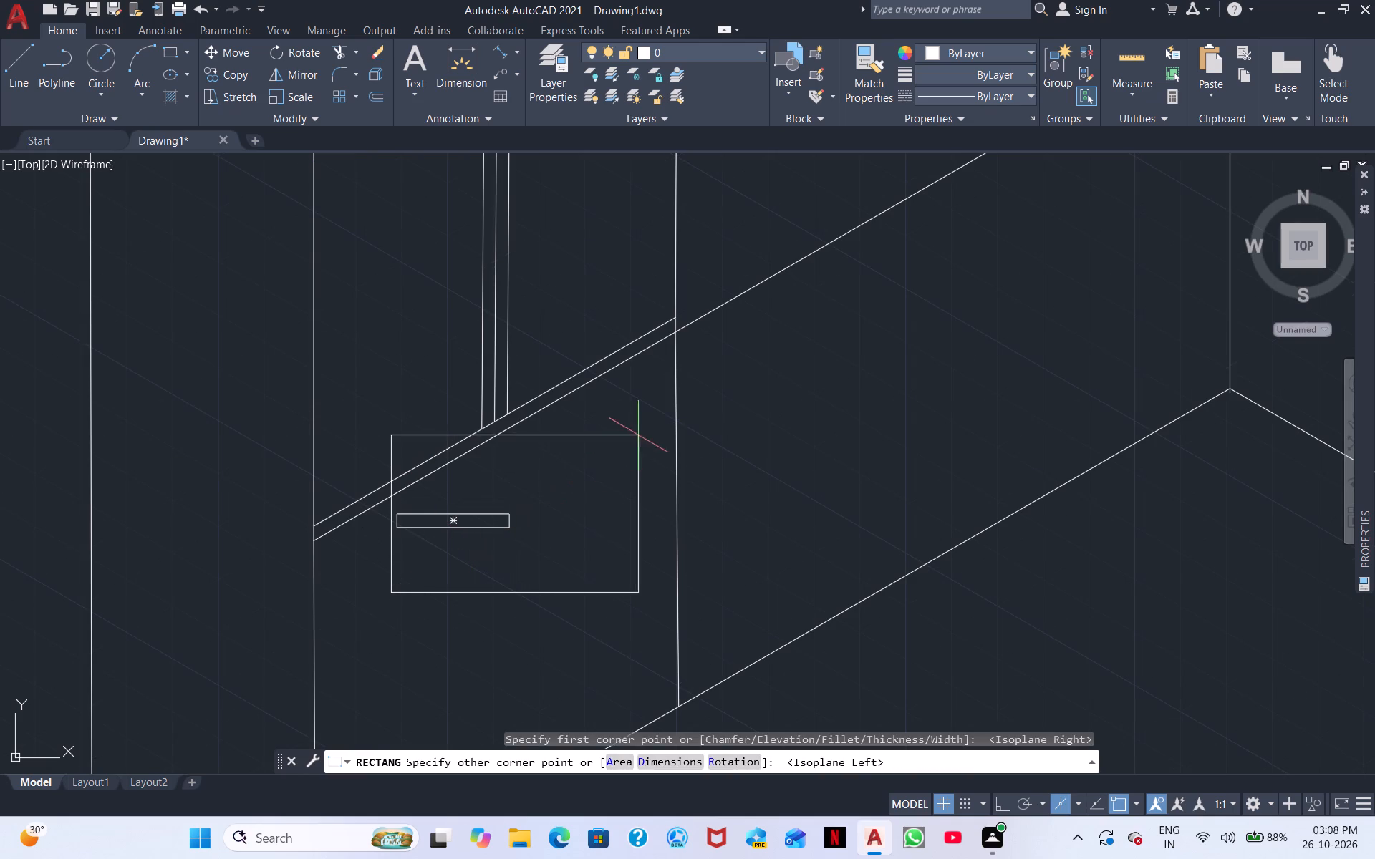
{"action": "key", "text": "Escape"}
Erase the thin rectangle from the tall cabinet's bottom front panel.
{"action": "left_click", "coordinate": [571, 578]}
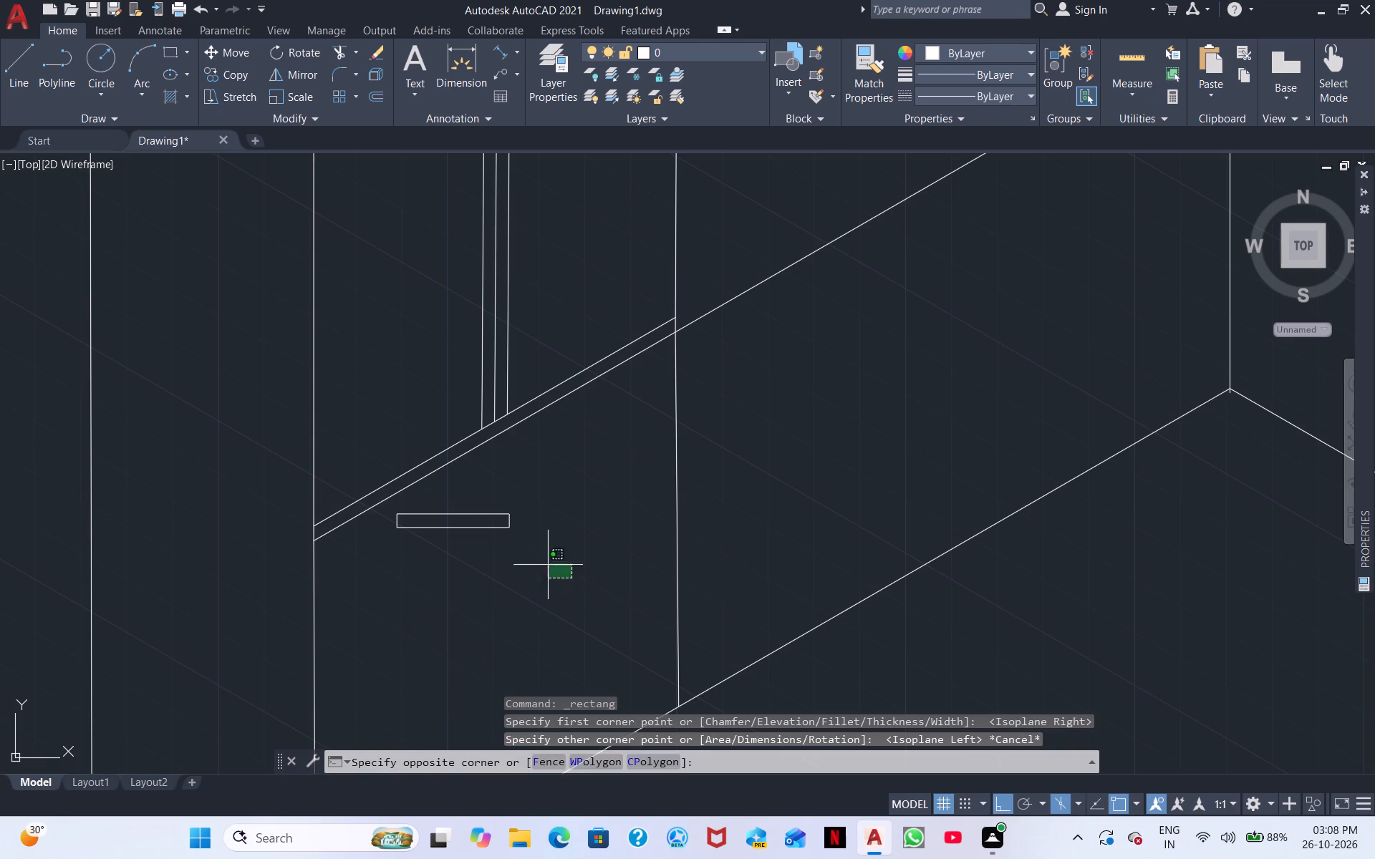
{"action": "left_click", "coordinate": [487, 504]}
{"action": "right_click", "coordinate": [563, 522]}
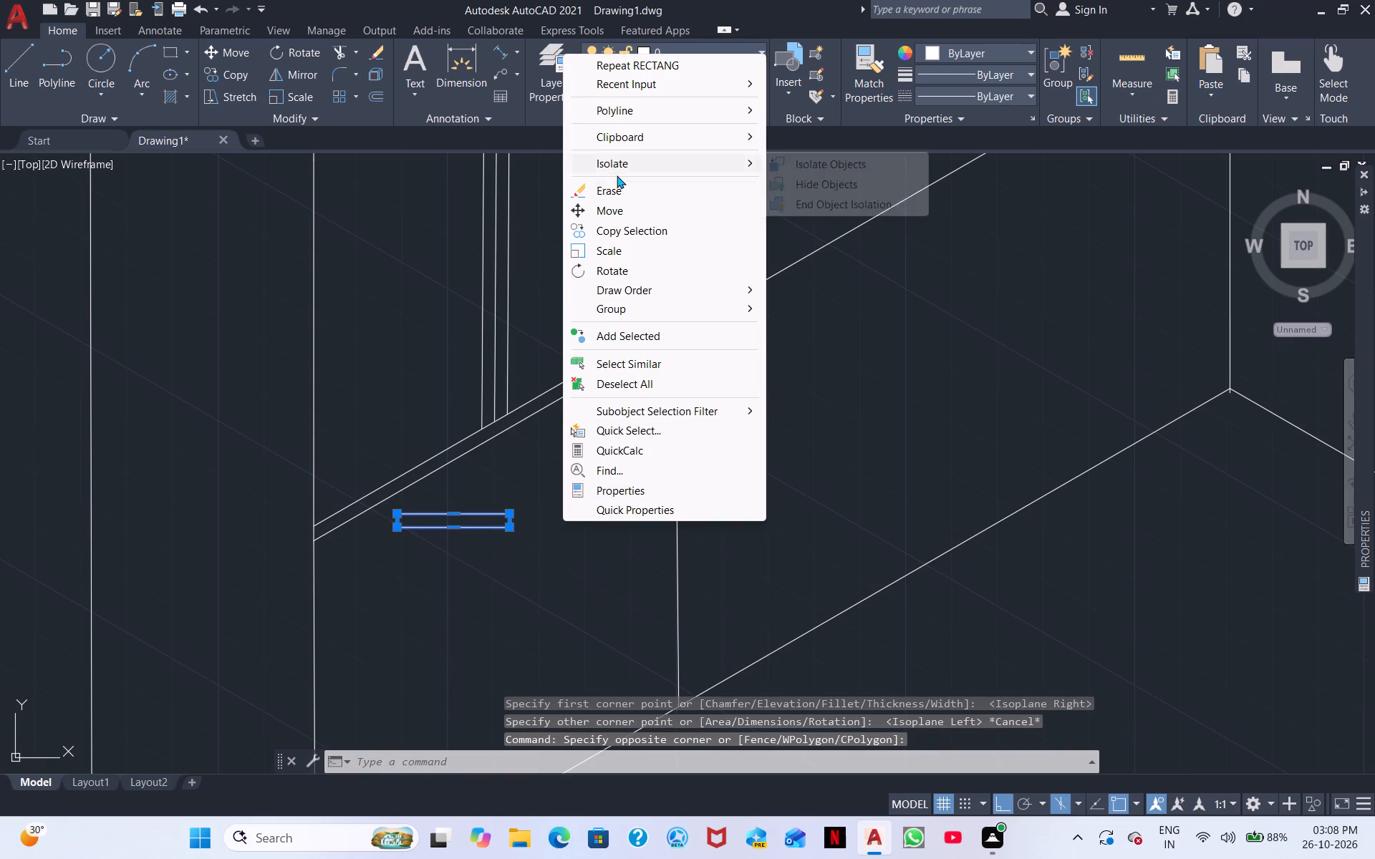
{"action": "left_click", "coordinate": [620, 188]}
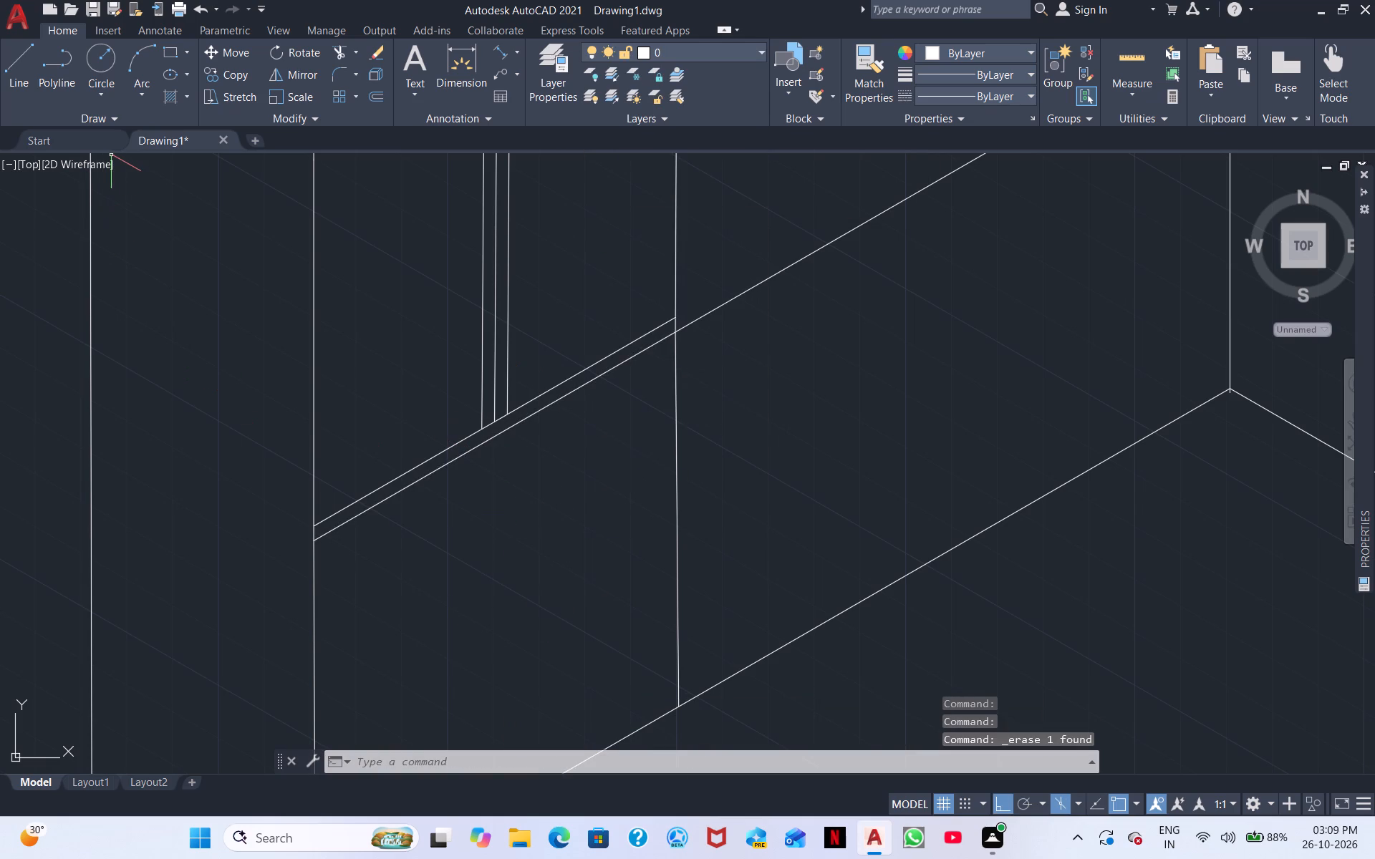
Draw a slim closed isometric handle outline about 70 units long on the tall cabinet's bottom panel, parallel to the lower divider.
{"action": "left_click", "coordinate": [19, 62]}
{"action": "left_click", "coordinate": [383, 549]}
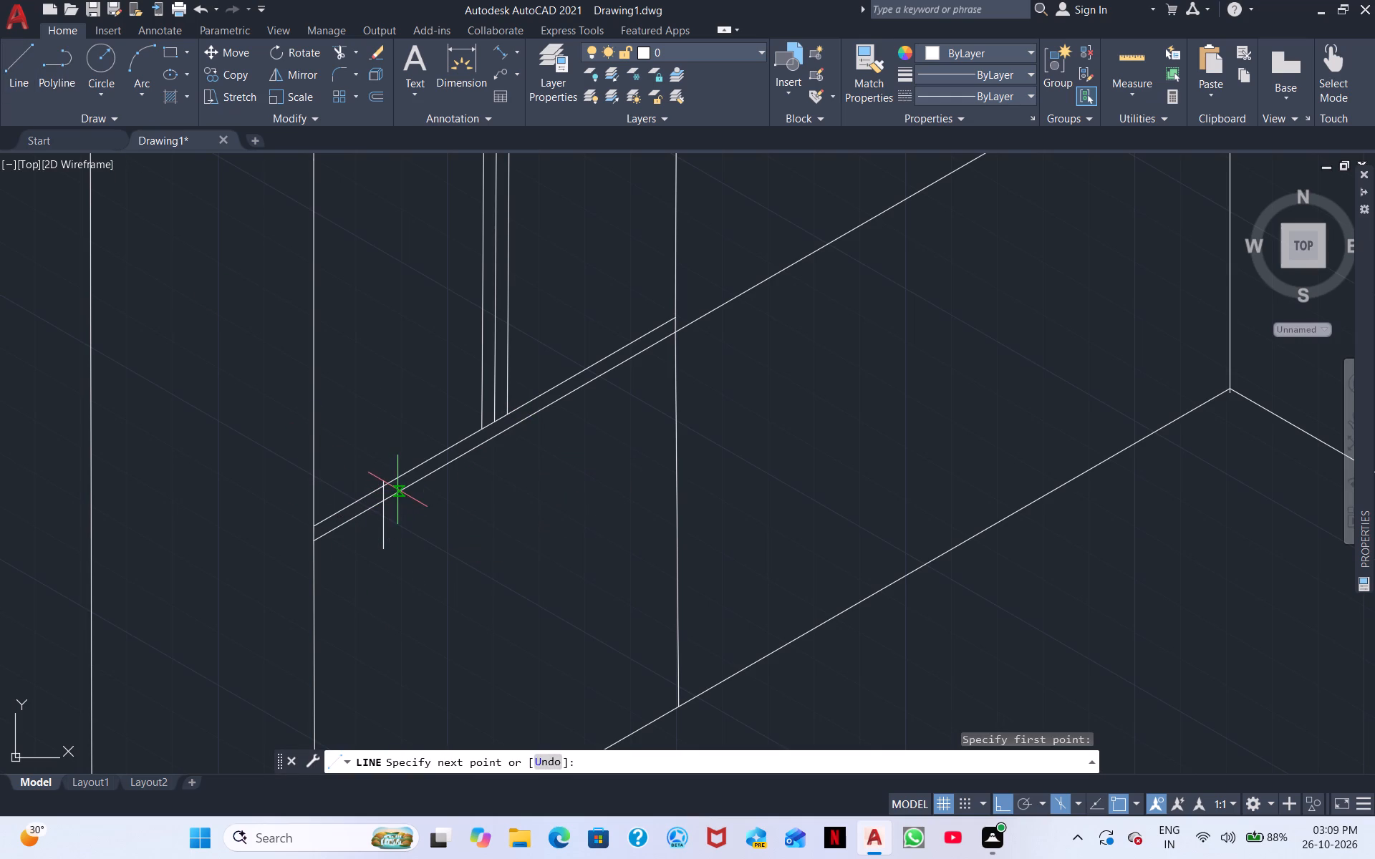
{"action": "key", "text": "F5"}
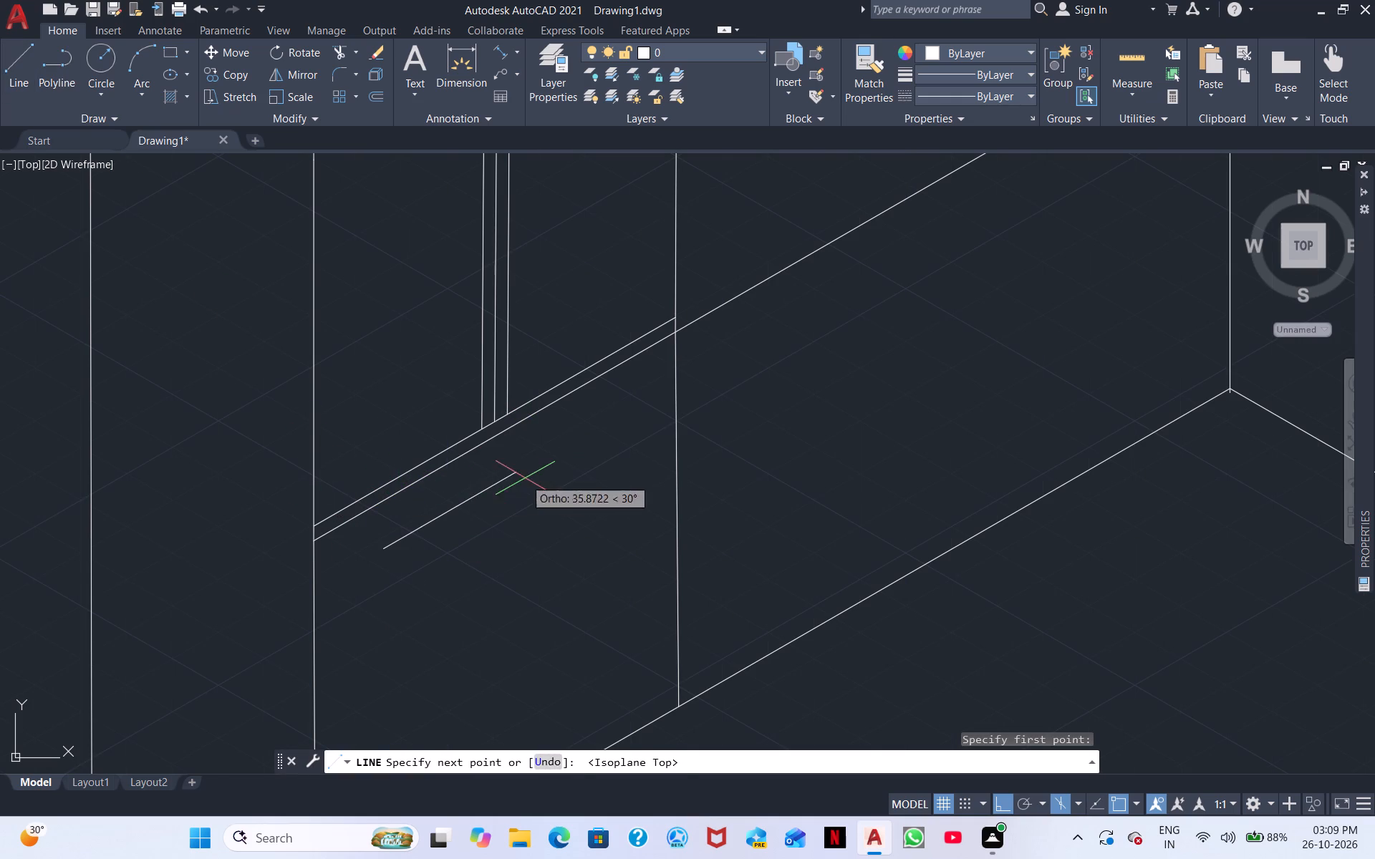
{"action": "left_click", "coordinate": [638, 397]}
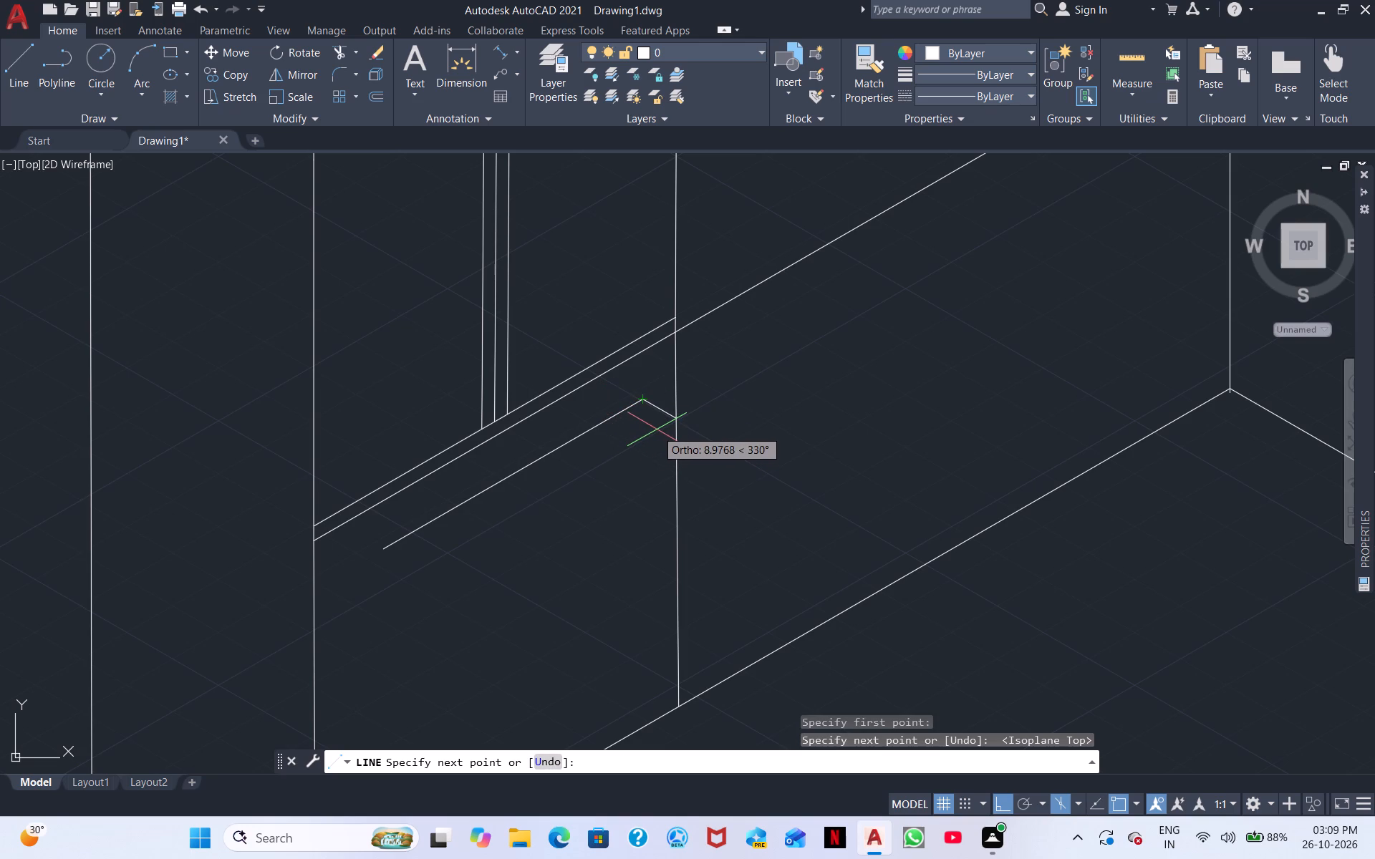
{"action": "key", "text": "F5"}
{"action": "scroll", "coordinate": [640, 423], "scroll_direction": "up", "scroll_amount": 3}
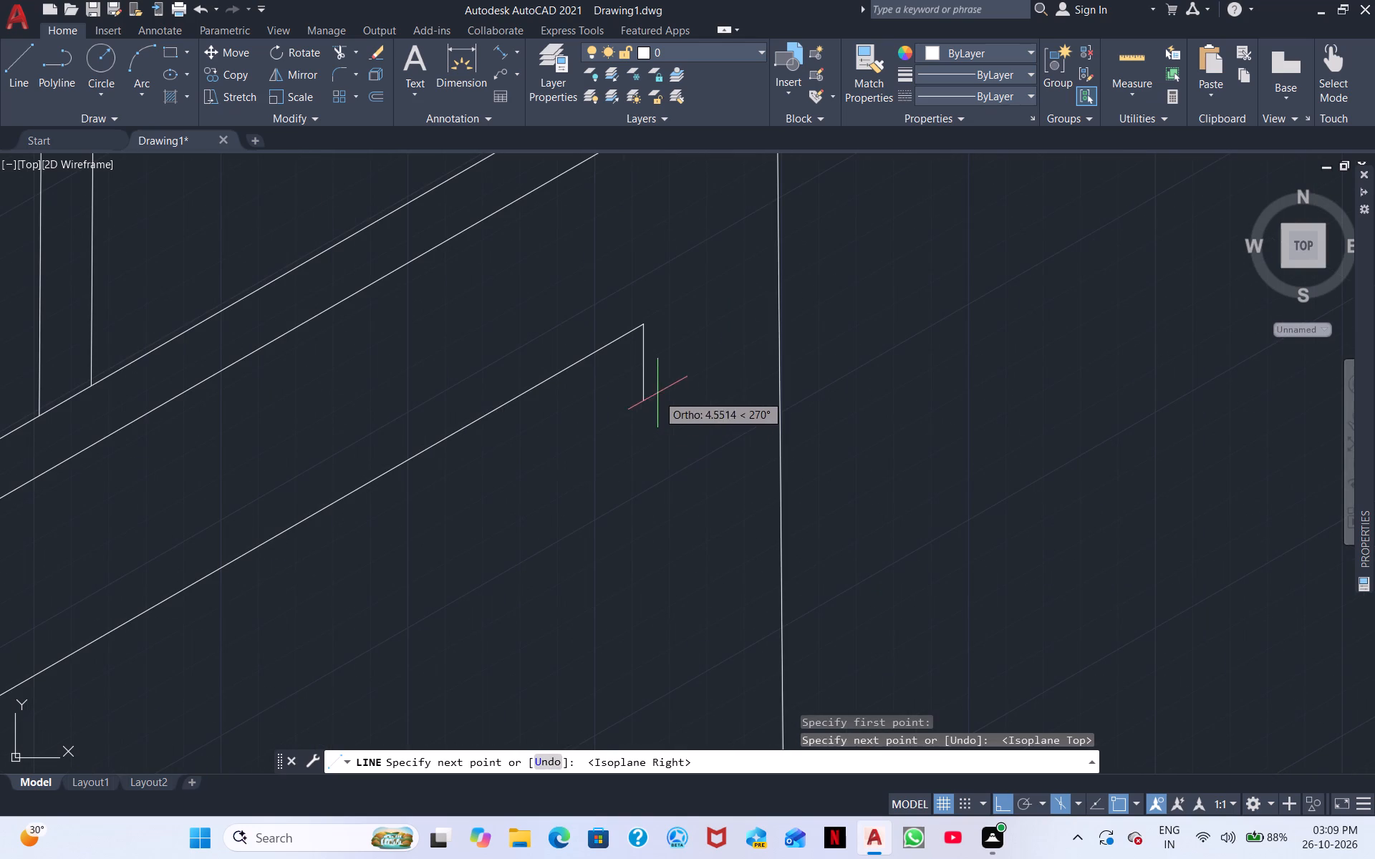
{"action": "left_click", "coordinate": [640, 375]}
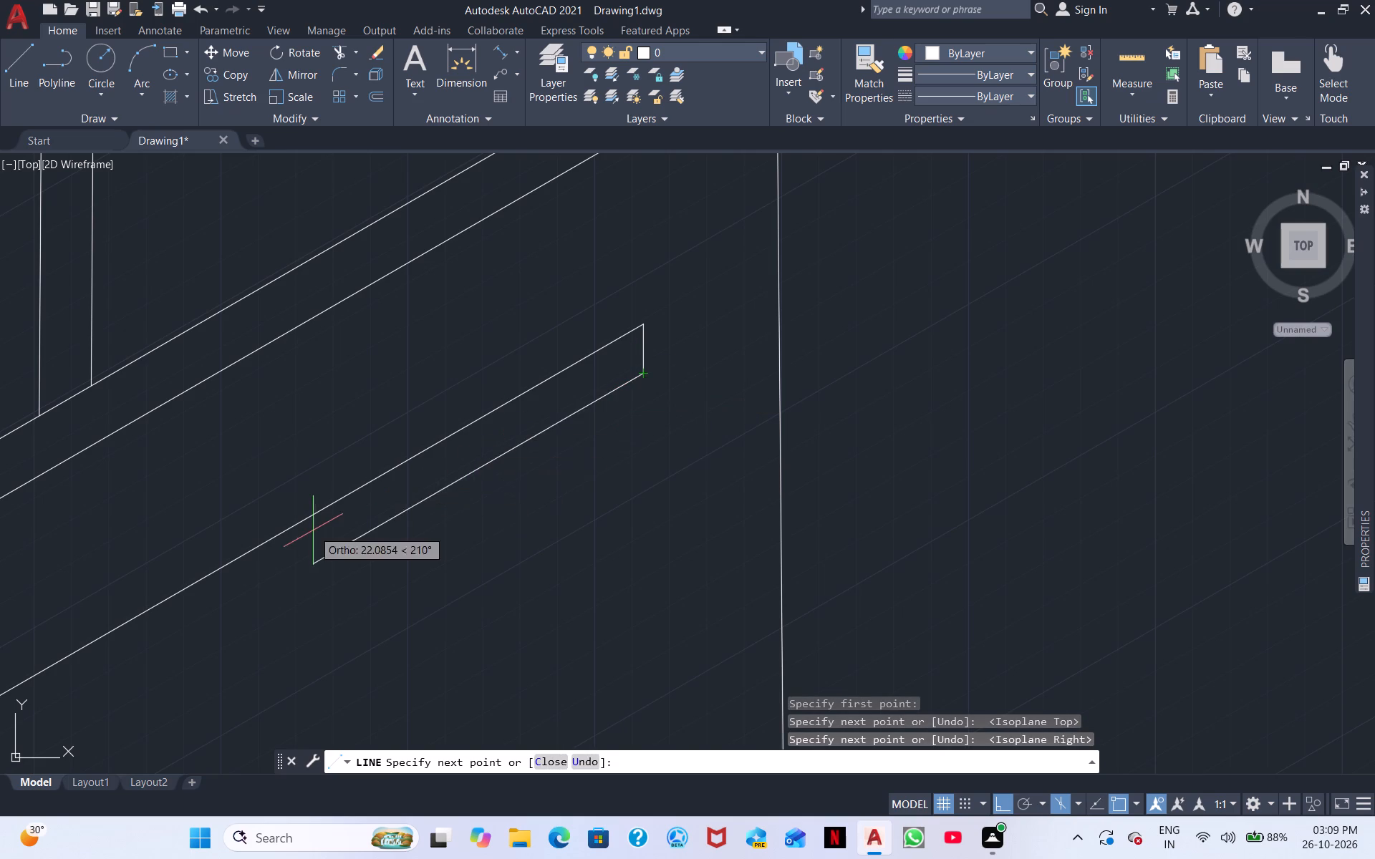
{"action": "middle_click_drag", "start_coordinate": [313, 530], "coordinate": [620, 412]}
{"action": "middle_click_drag", "start_coordinate": [392, 534], "coordinate": [549, 448]}
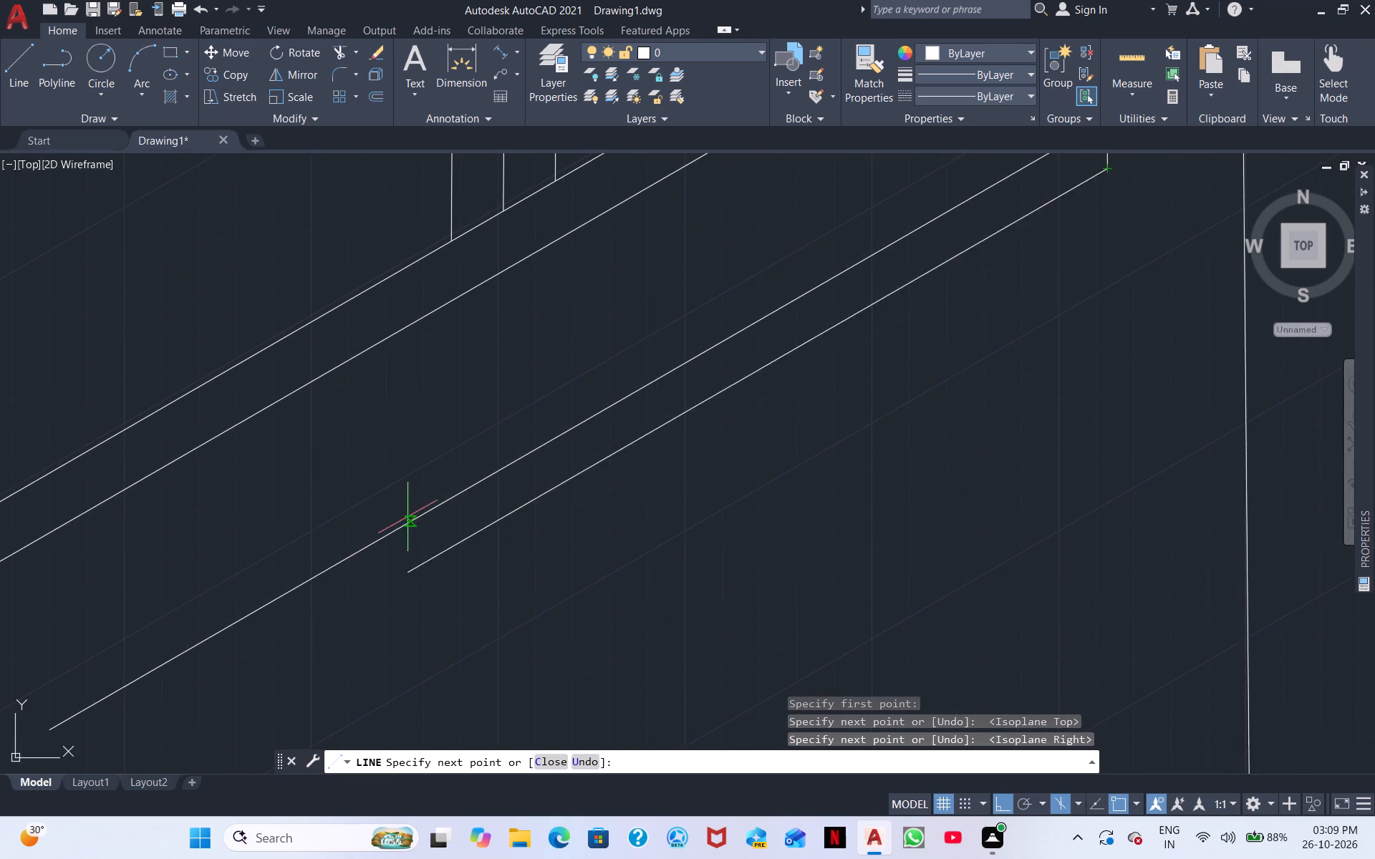
{"action": "middle_click_drag", "start_coordinate": [407, 517], "coordinate": [889, 368]}
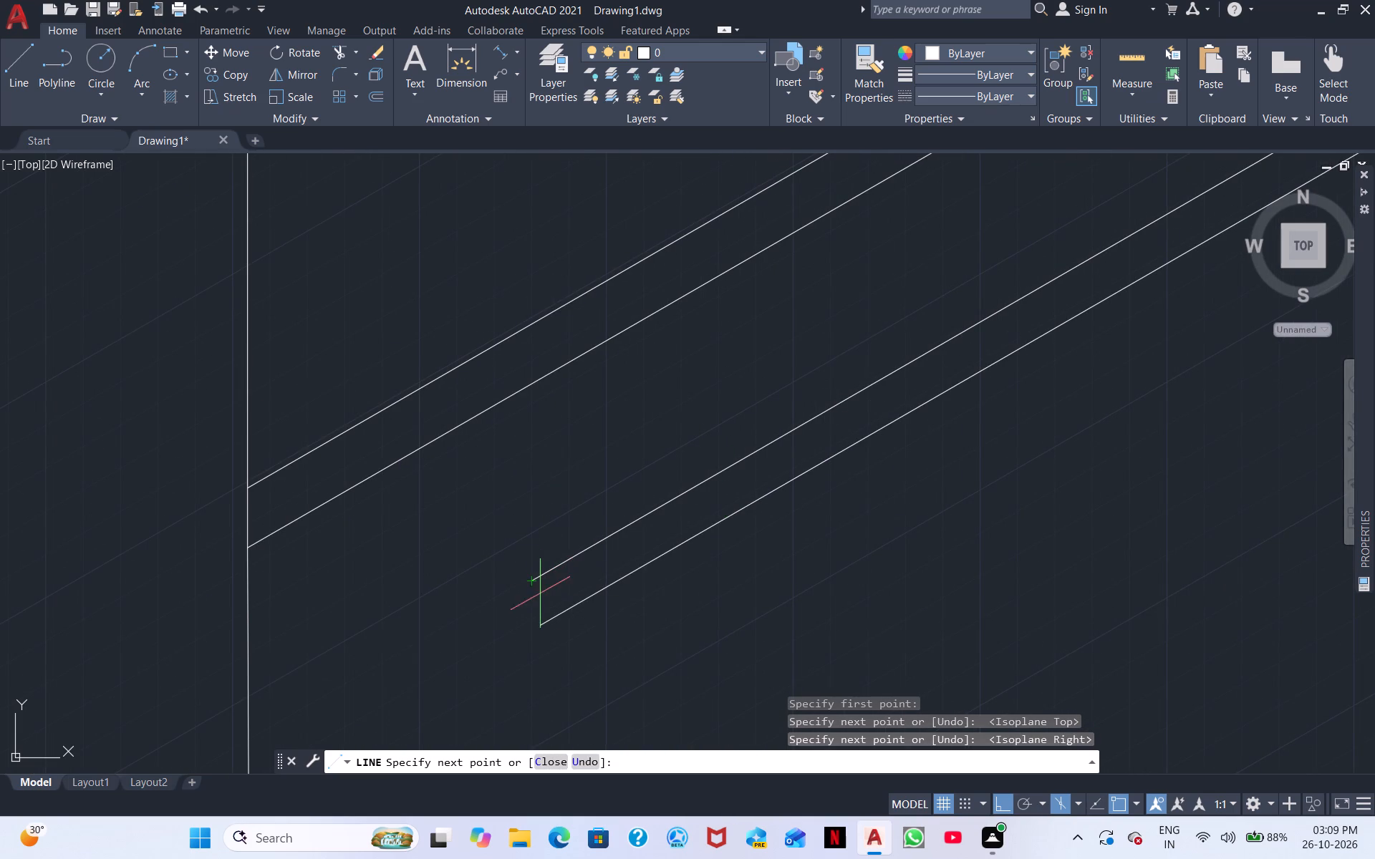
{"action": "left_click", "coordinate": [542, 621]}
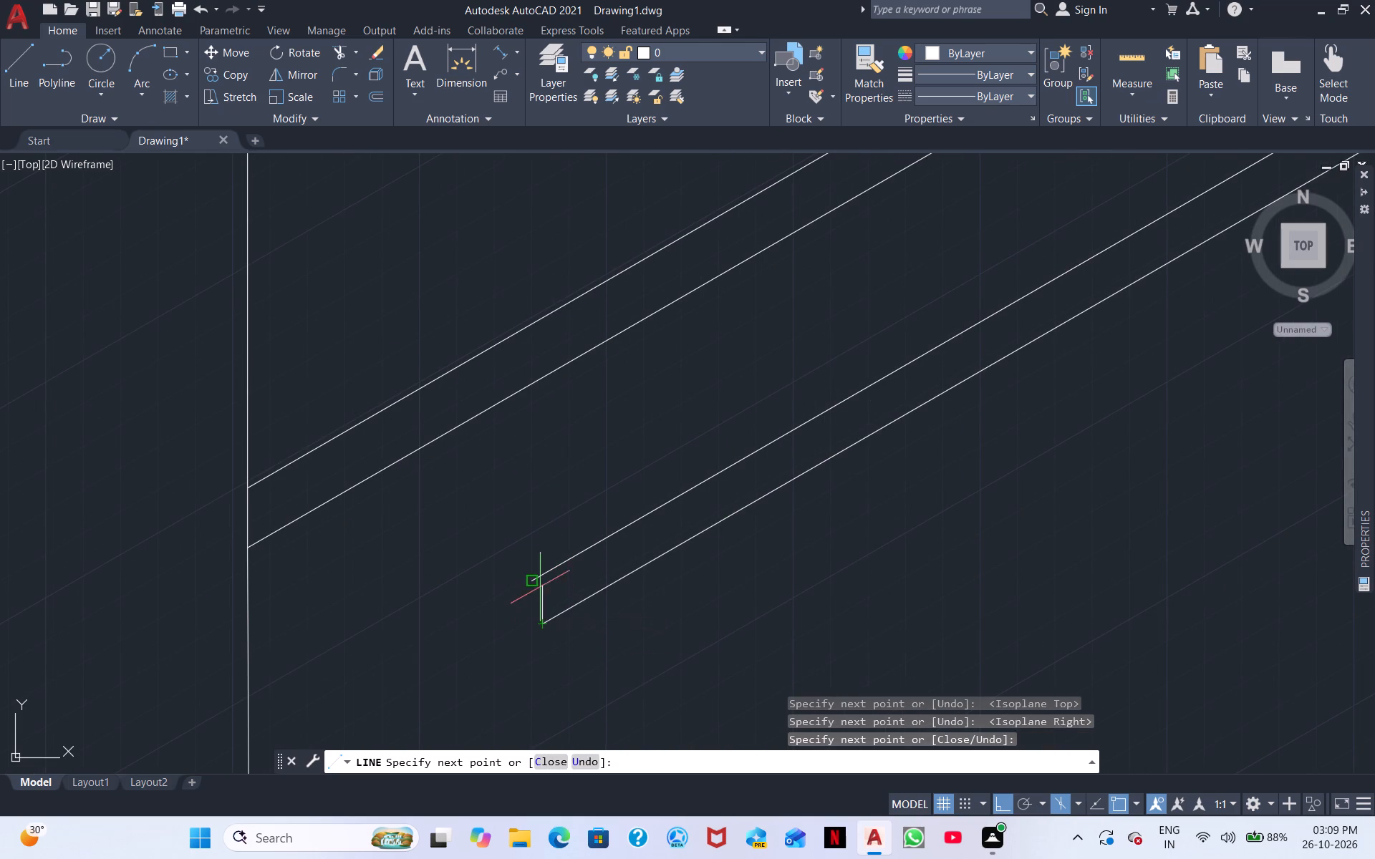
{"action": "left_click", "coordinate": [529, 581]}
{"action": "scroll", "coordinate": [564, 586], "scroll_direction": "down", "scroll_amount": 1}
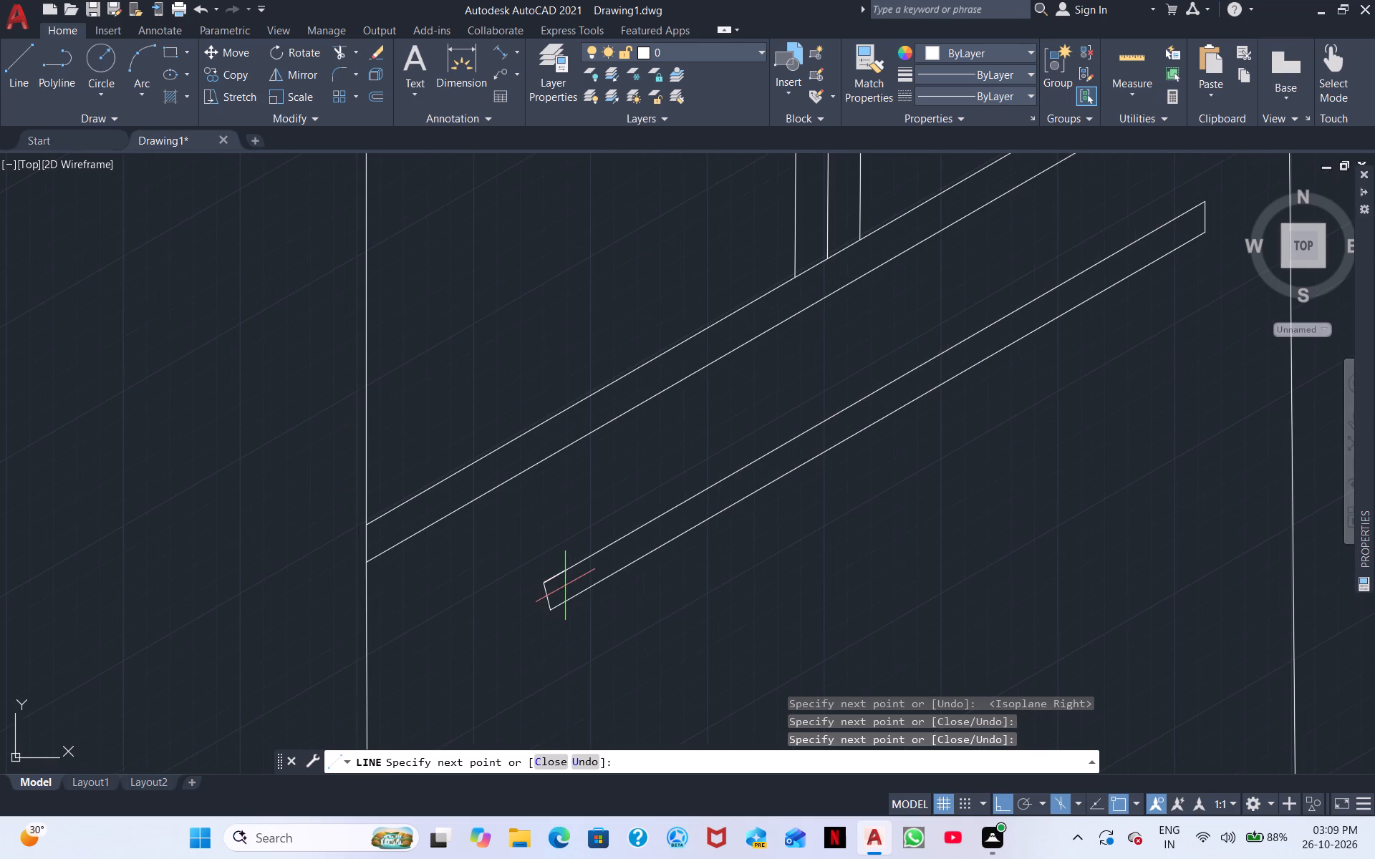
{"action": "middle_click_drag", "start_coordinate": [728, 545], "coordinate": [535, 660]}
{"action": "scroll", "coordinate": [546, 634], "scroll_direction": "down", "scroll_amount": 2}
{"action": "scroll", "coordinate": [632, 613], "scroll_direction": "down", "scroll_amount": 1}
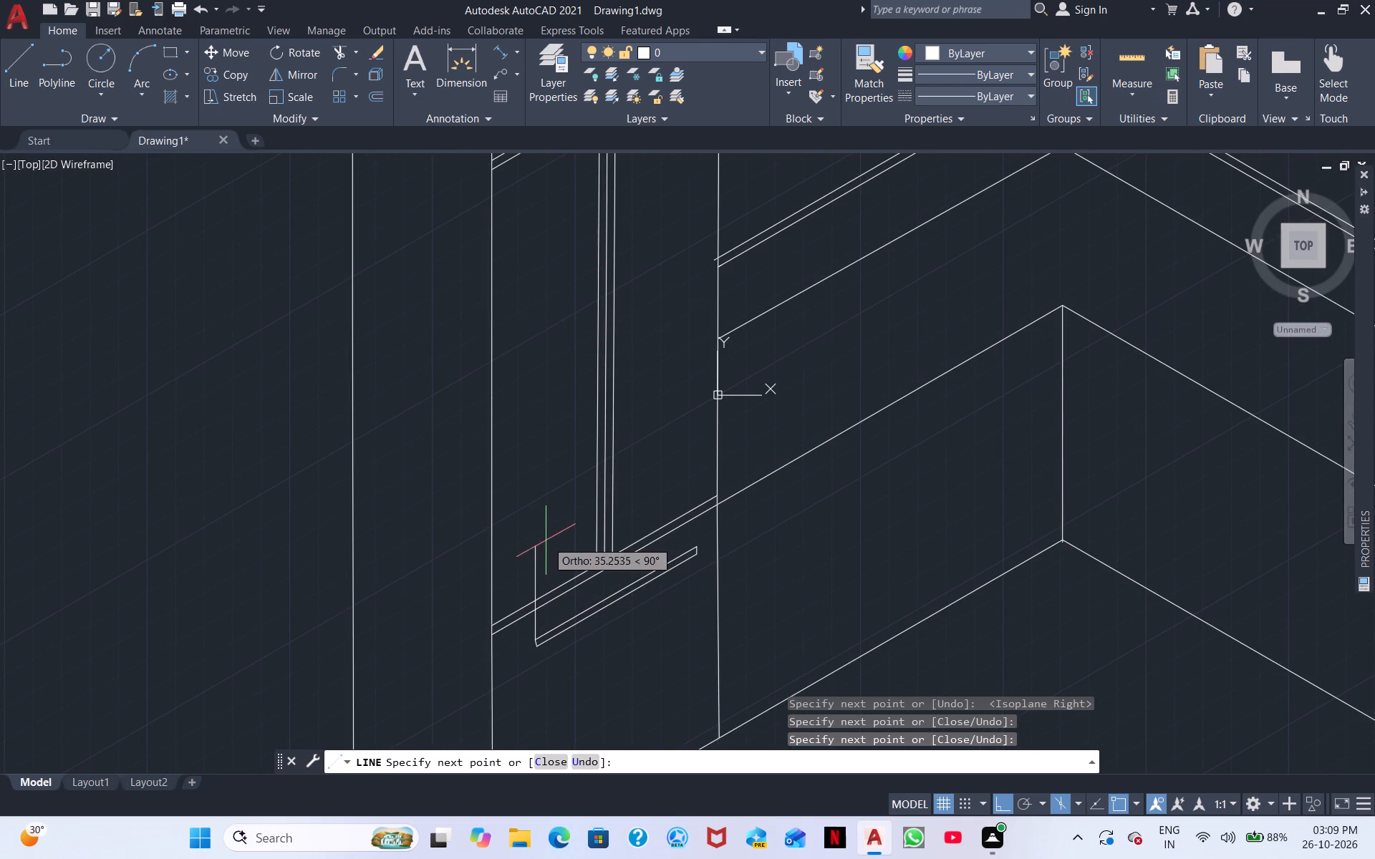
{"action": "key", "text": "Escape"}
Draw a slim closed vertical handle outline on the tall cabinet's middle right door, beside the central door division.
{"action": "middle_click_drag", "start_coordinate": [666, 271], "coordinate": [624, 422]}
{"action": "right_click", "coordinate": [622, 382]}
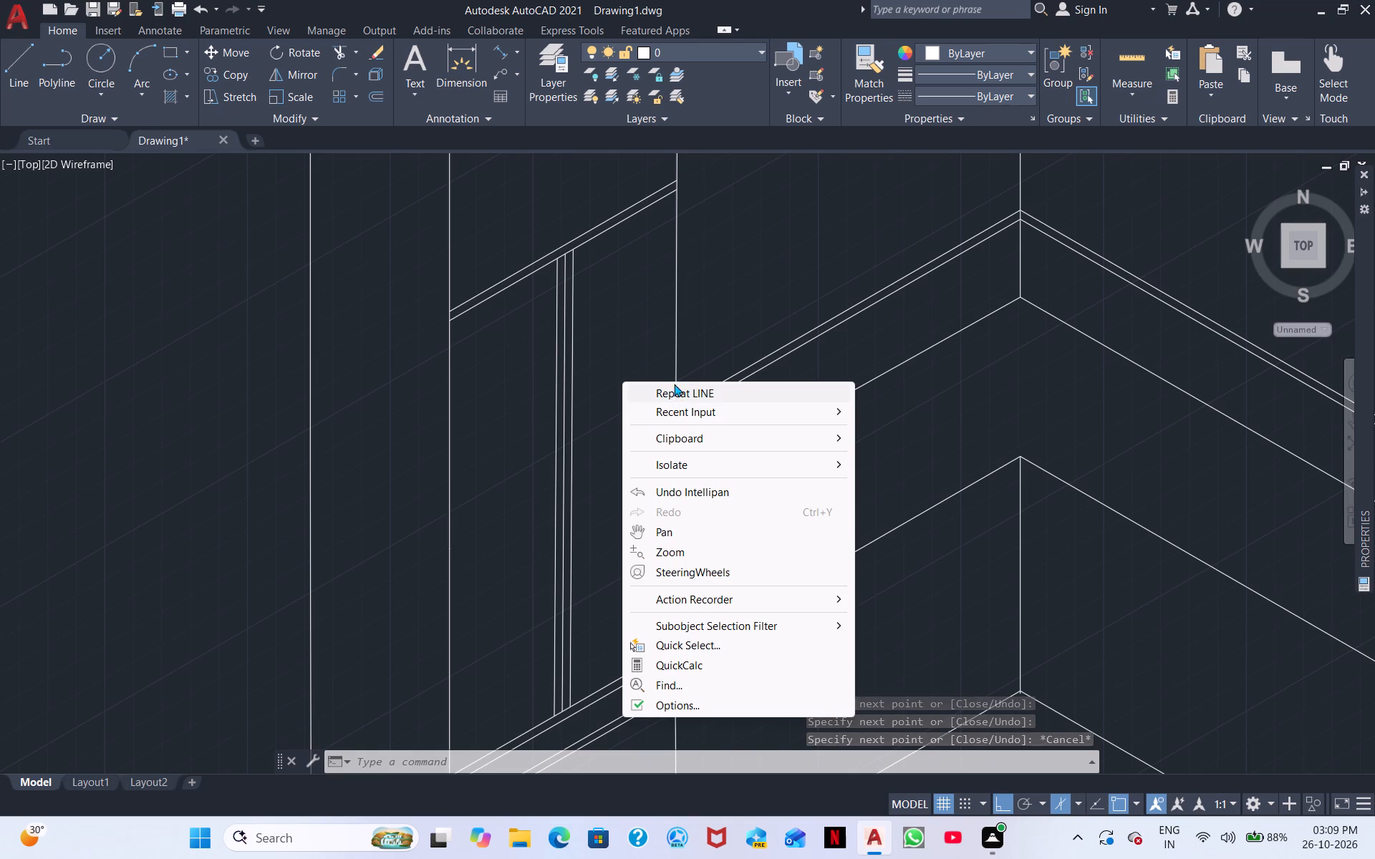
{"action": "left_click", "coordinate": [672, 392]}
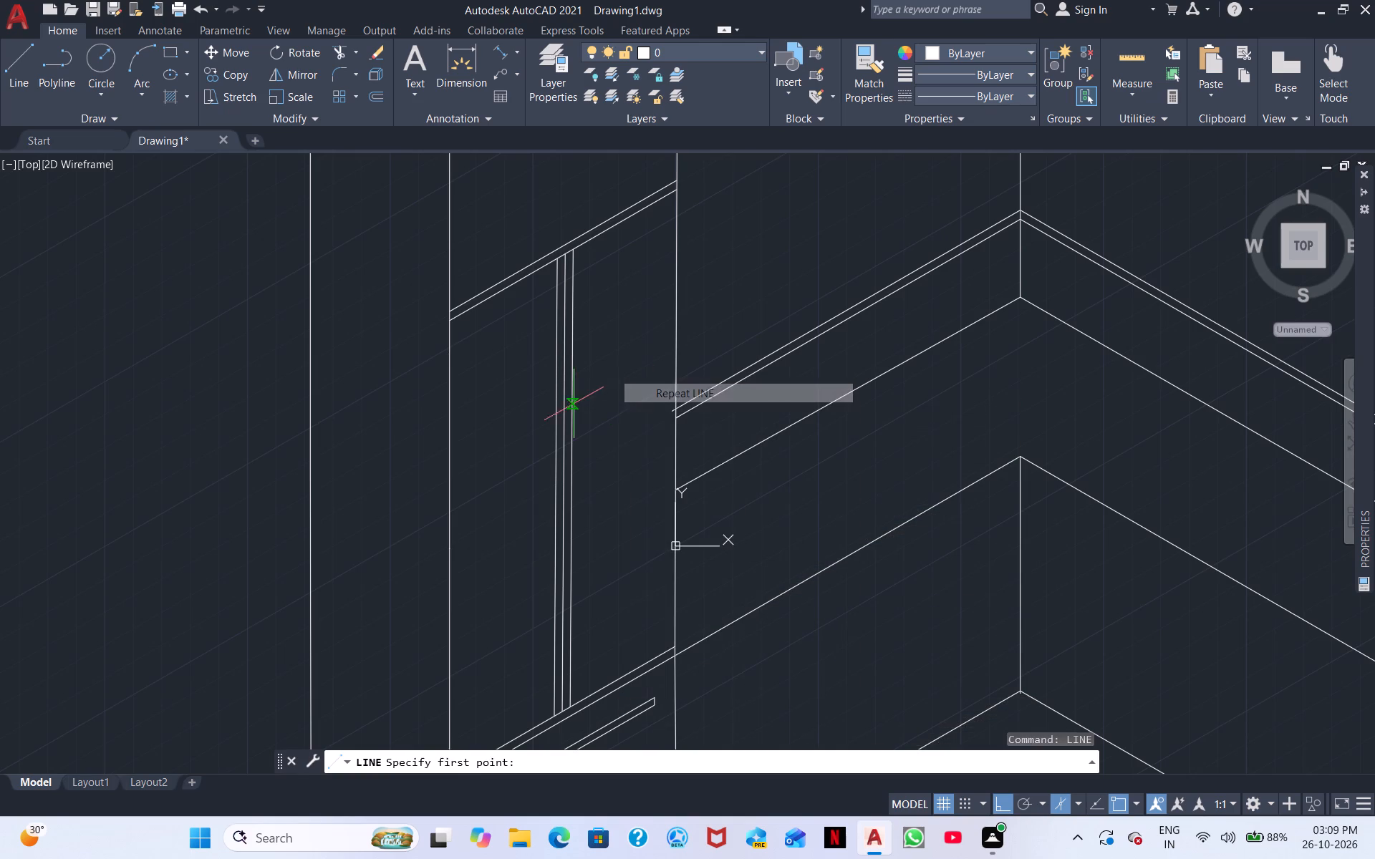
{"action": "scroll", "coordinate": [588, 384], "scroll_direction": "up", "scroll_amount": 2}
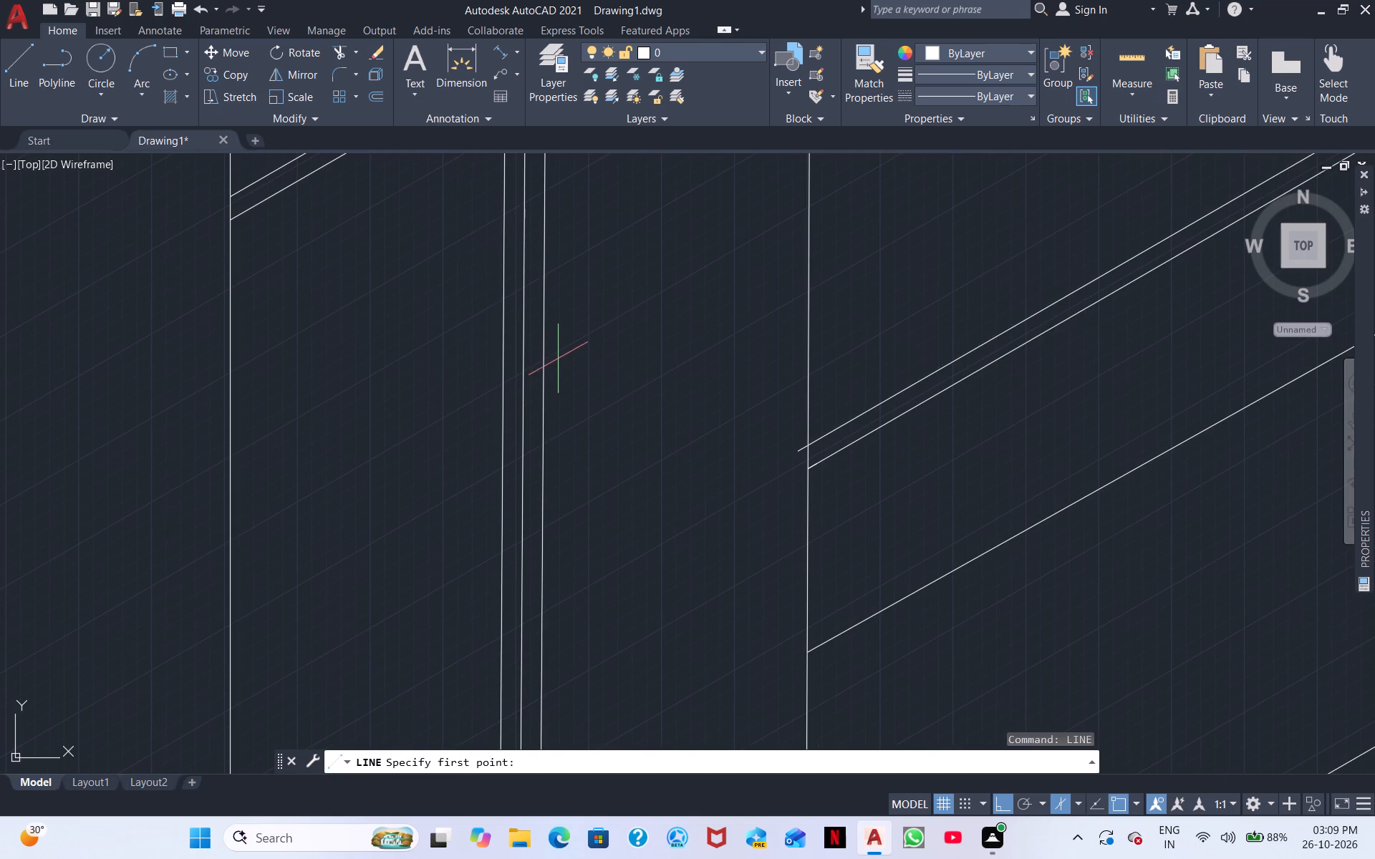
{"action": "left_click_drag", "start_coordinate": [557, 344], "coordinate": [556, 352]}
{"action": "middle_click_drag", "start_coordinate": [571, 635], "coordinate": [609, 406]}
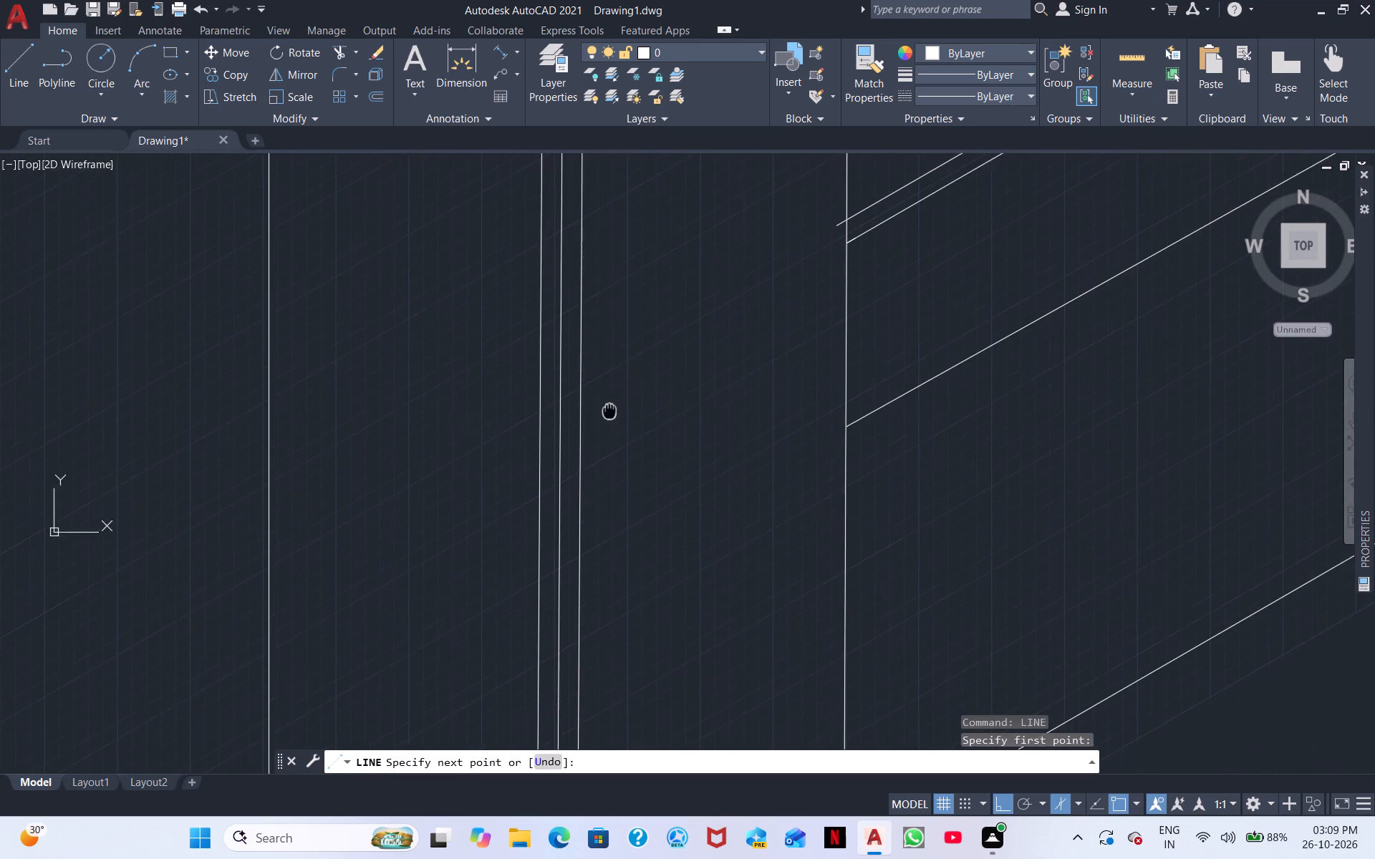
{"action": "middle_click_drag", "start_coordinate": [609, 406], "coordinate": [609, 393]}
{"action": "left_click", "coordinate": [594, 540]}
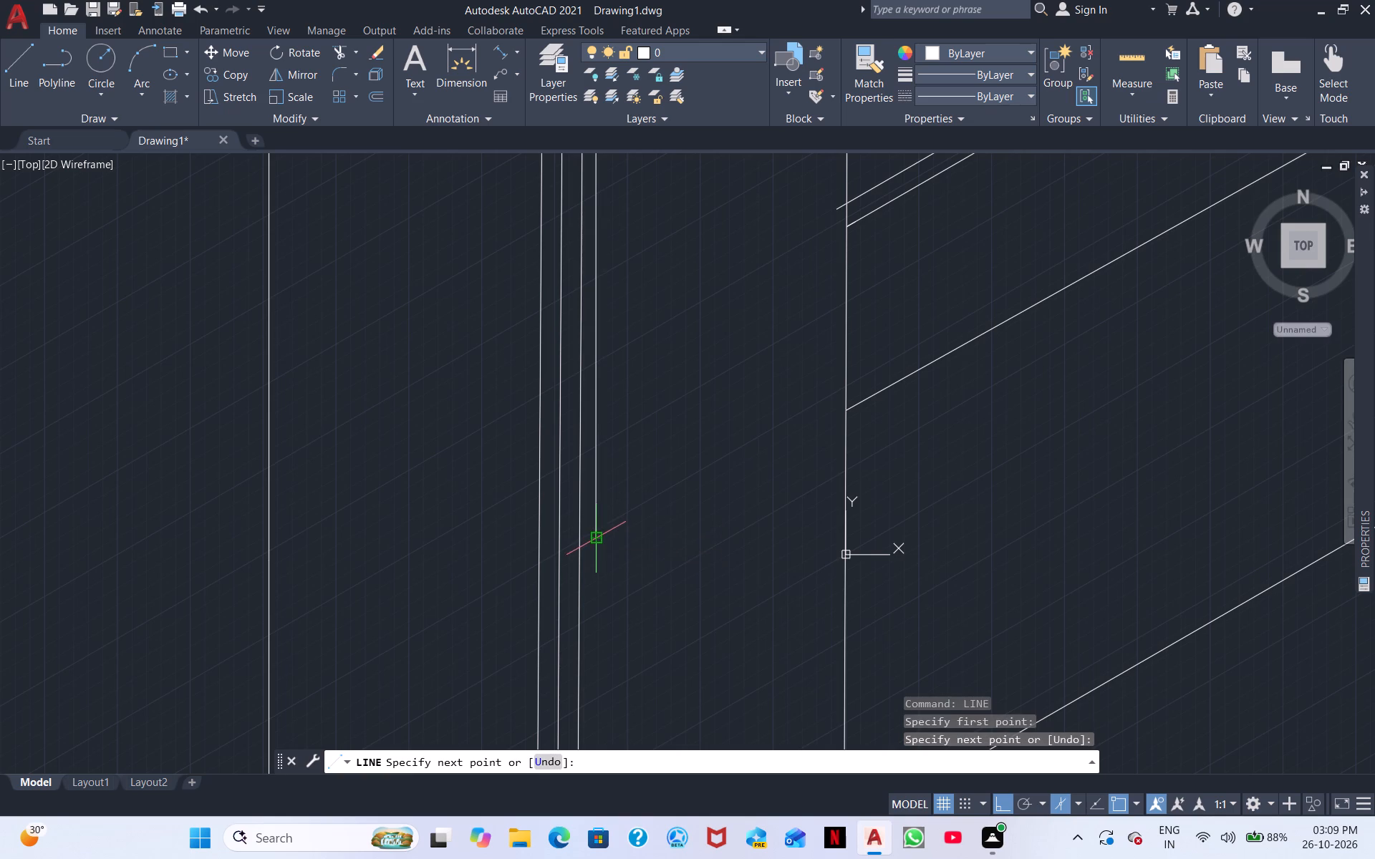
{"action": "left_click", "coordinate": [612, 532]}
{"action": "middle_click_drag", "start_coordinate": [615, 326], "coordinate": [615, 576]}
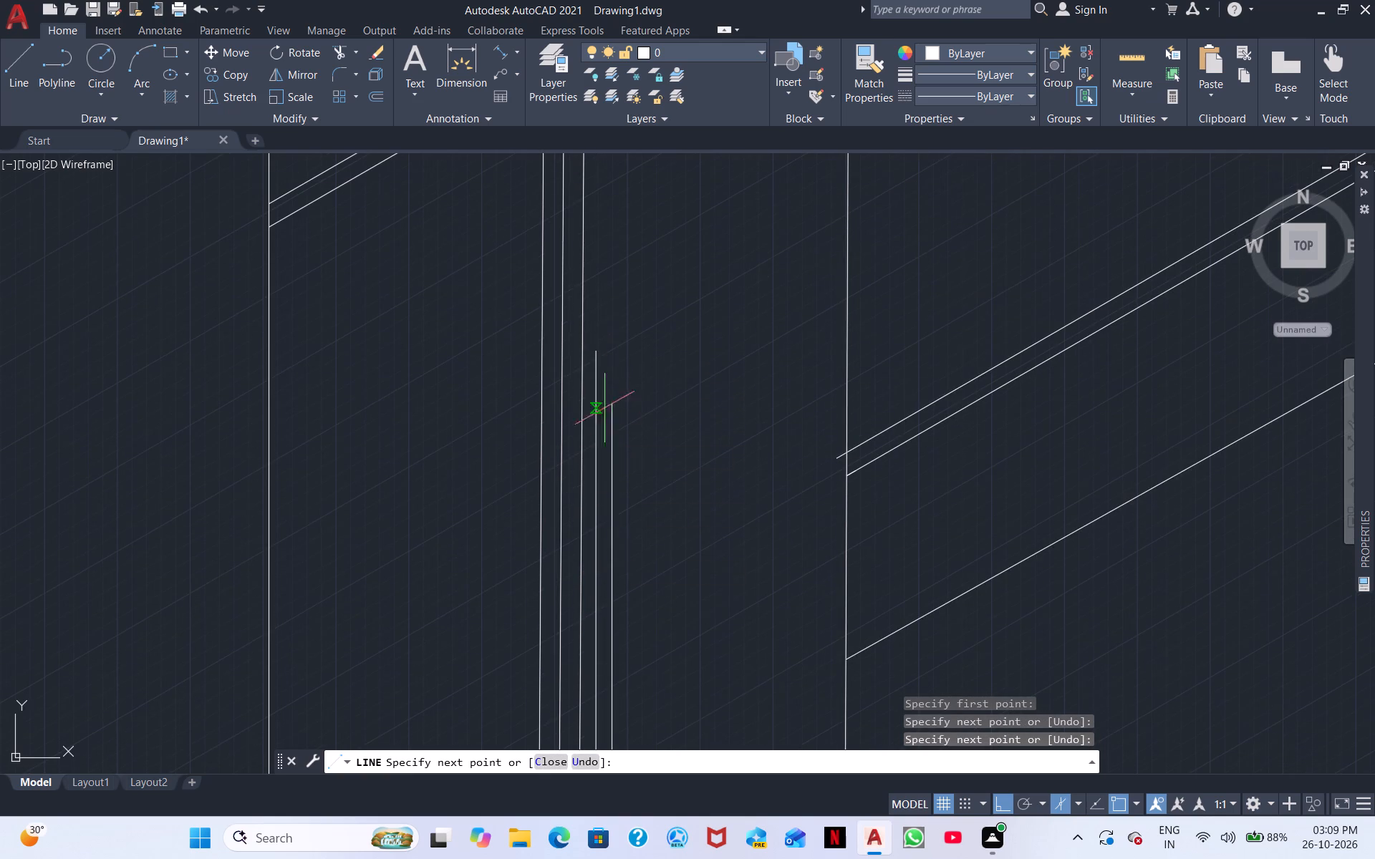
{"action": "left_click", "coordinate": [610, 336]}
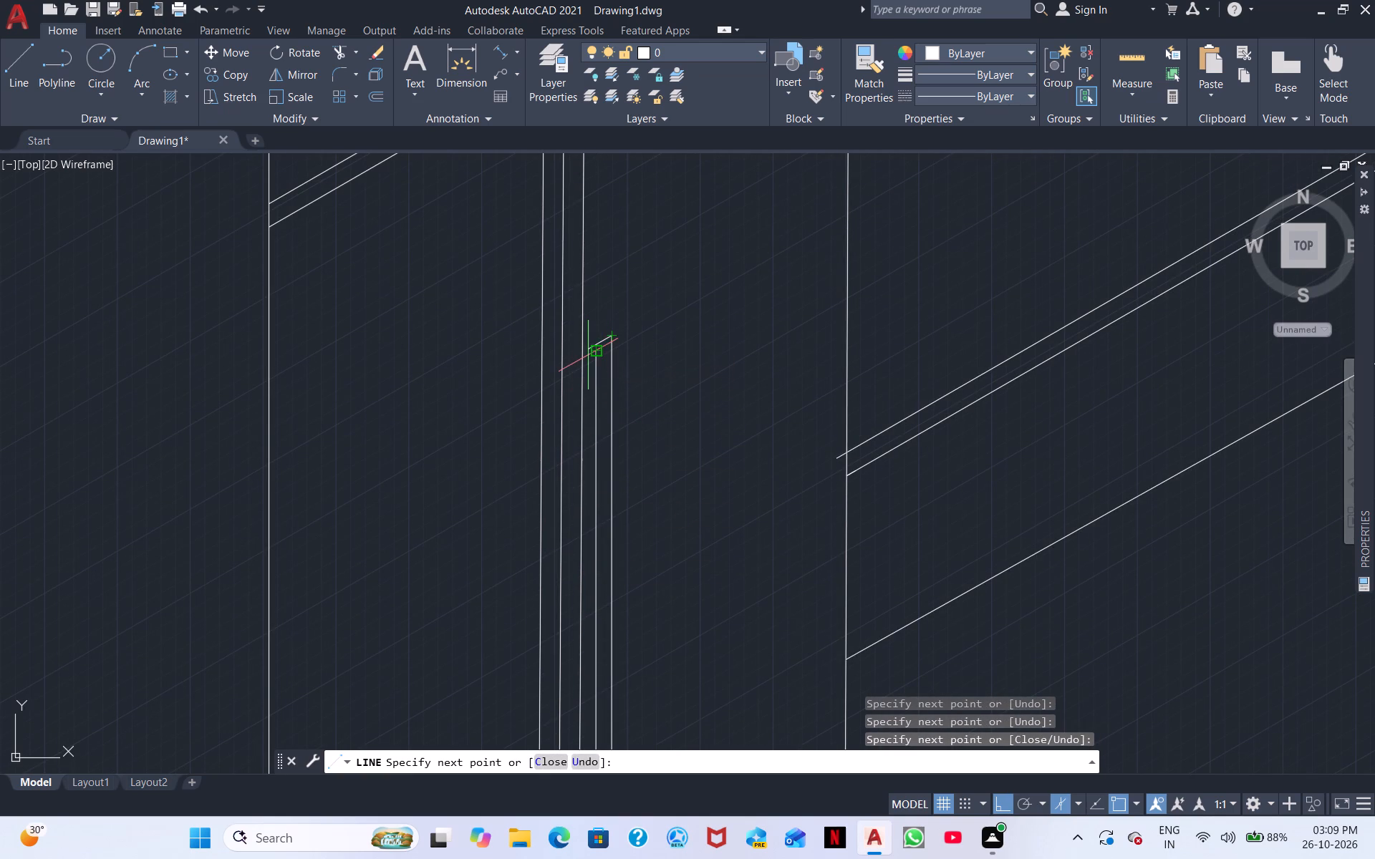
{"action": "left_click", "coordinate": [588, 356]}
{"action": "right_click", "coordinate": [647, 349]}
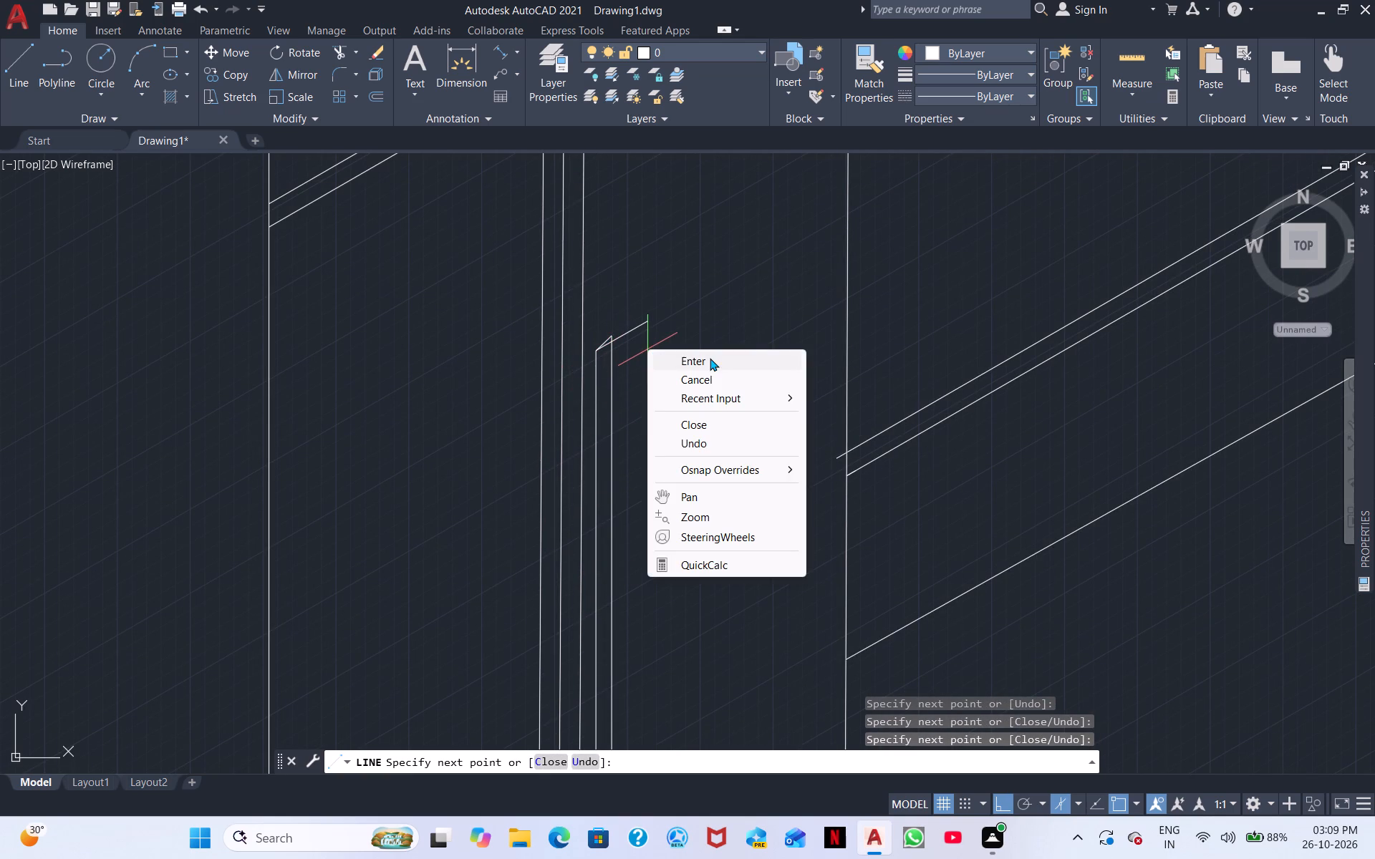
{"action": "left_click", "coordinate": [710, 358]}
Copy the vertical handle outline from the tall cabinet's middle right door to the left door, across the central division.
{"action": "scroll", "coordinate": [667, 494], "scroll_direction": "down", "scroll_amount": 1}
{"action": "left_click", "coordinate": [683, 677]}
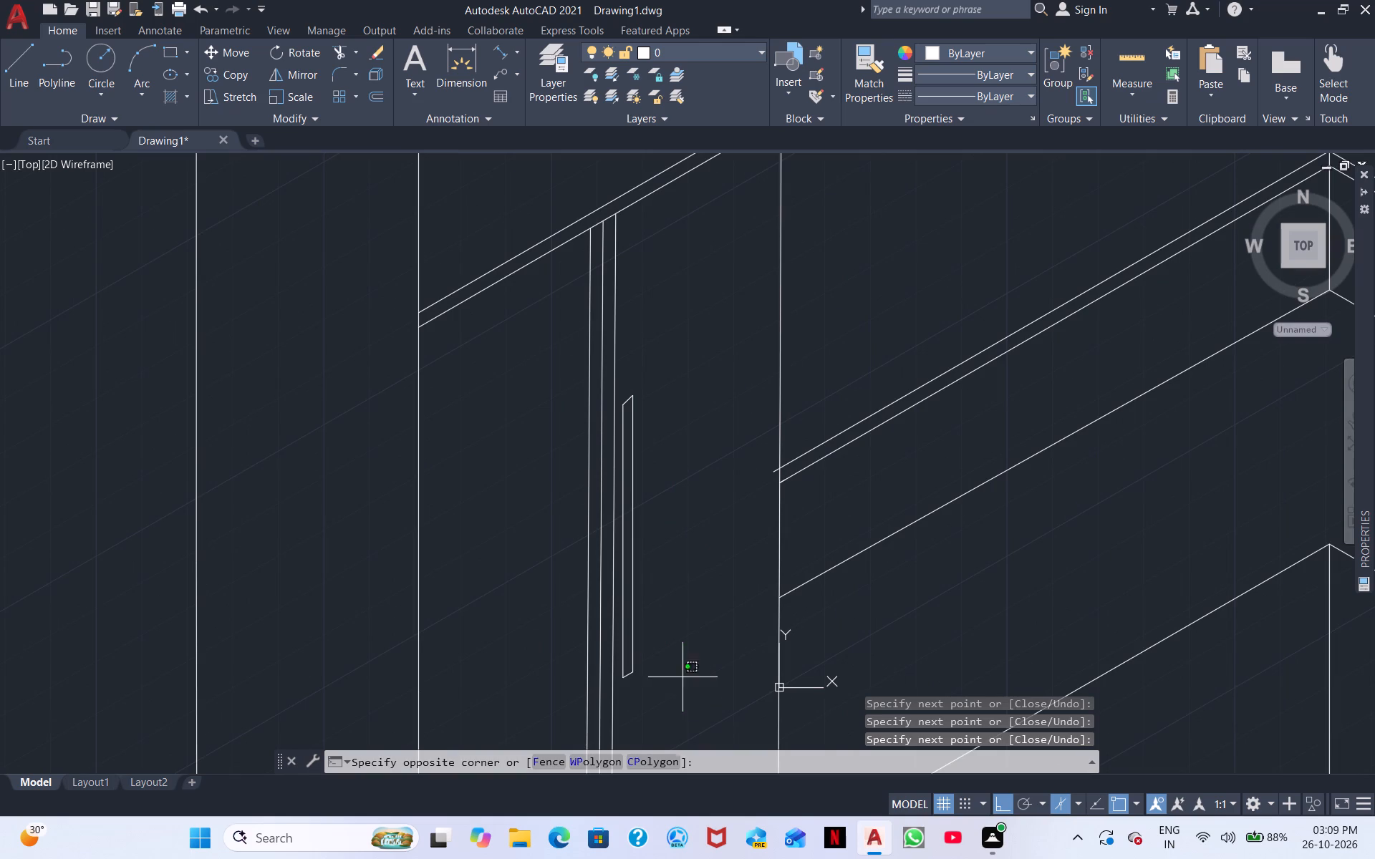
{"action": "left_click", "coordinate": [622, 639]}
{"action": "scroll", "coordinate": [651, 435], "scroll_direction": "up", "scroll_amount": 3}
{"action": "left_click", "coordinate": [619, 424]}
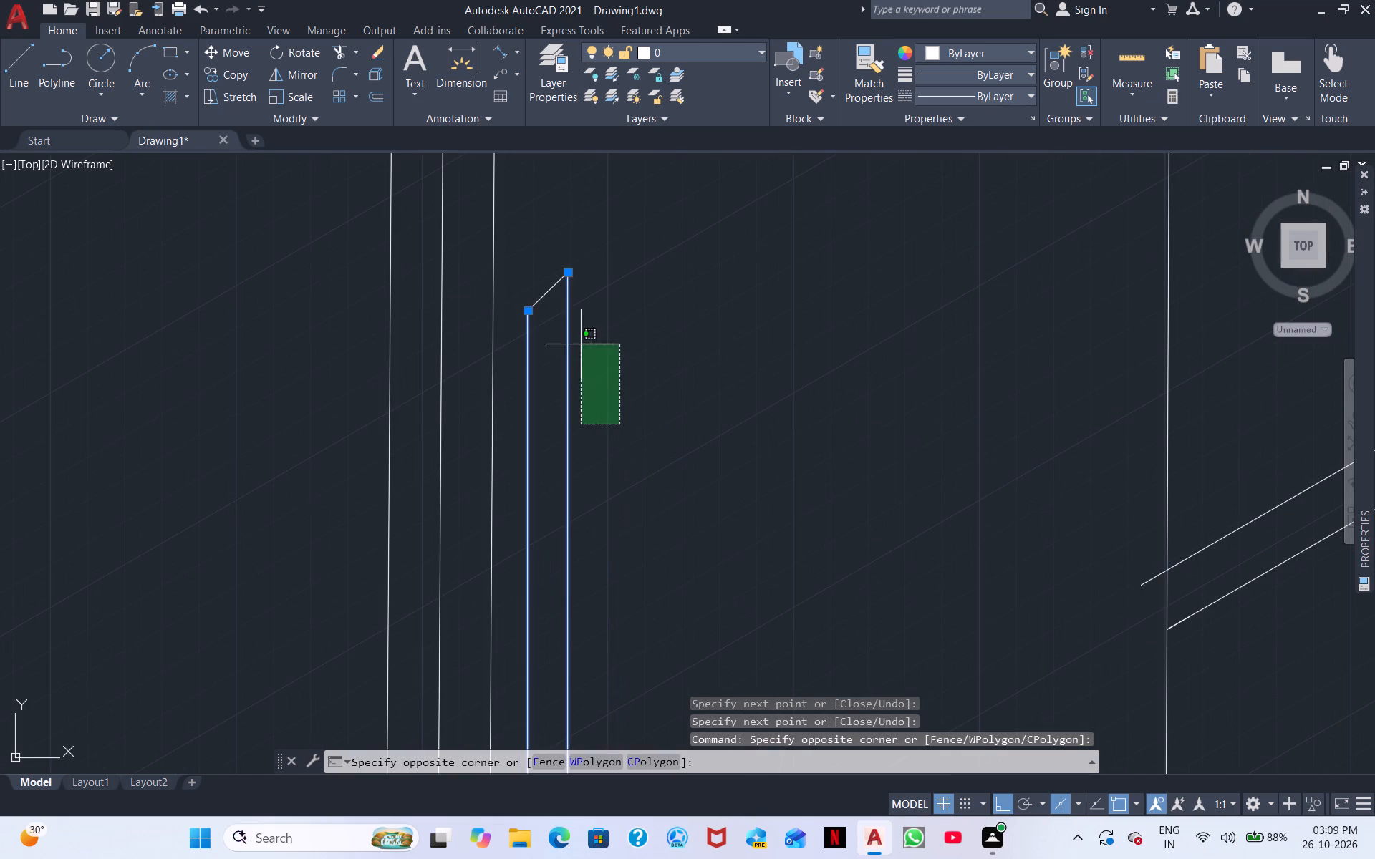
{"action": "left_click", "coordinate": [558, 247]}
{"action": "right_click", "coordinate": [751, 380]}
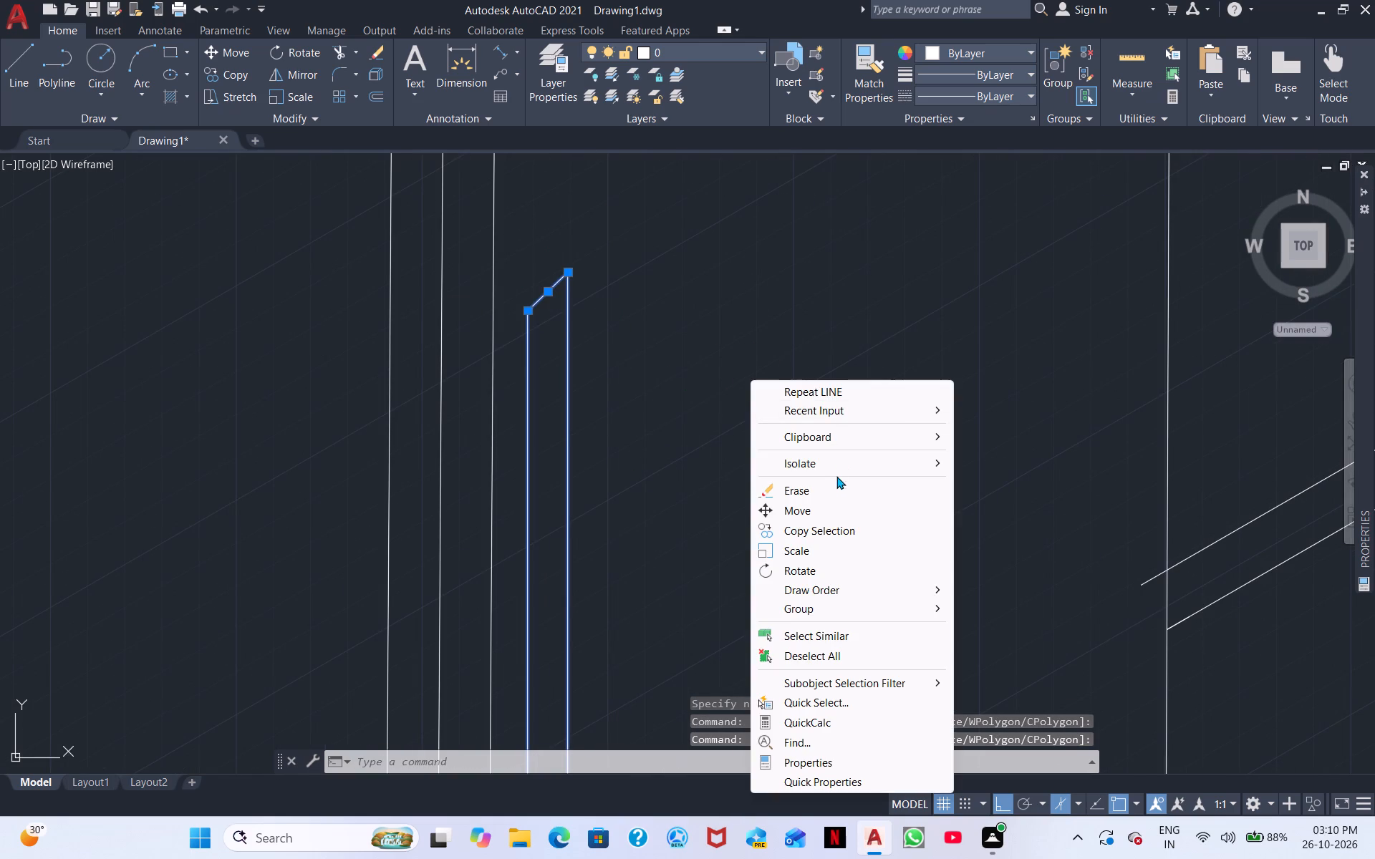
{"action": "left_click", "coordinate": [839, 528]}
{"action": "left_click", "coordinate": [553, 518]}
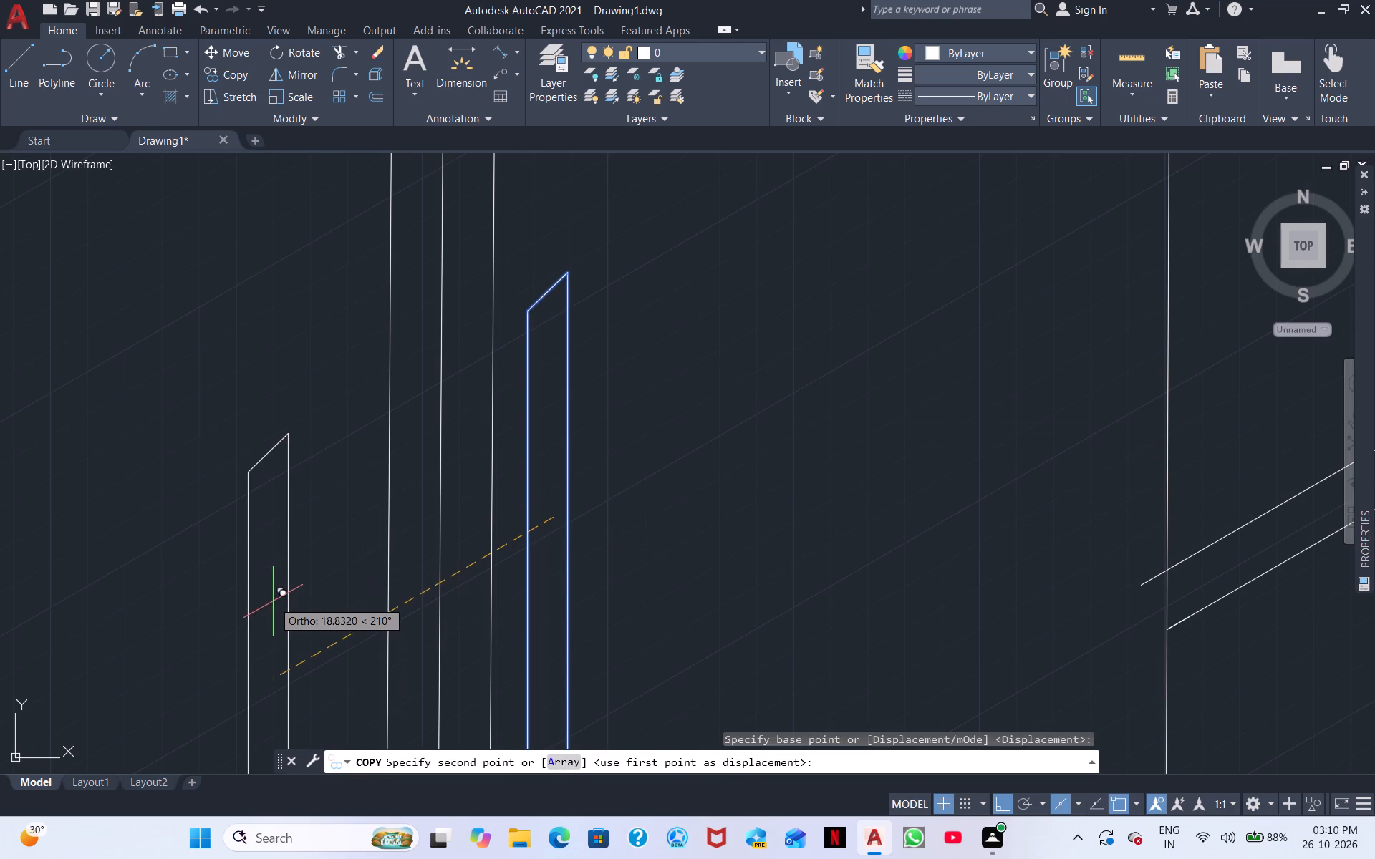
{"action": "middle_click_drag", "start_coordinate": [276, 596], "coordinate": [576, 407]}
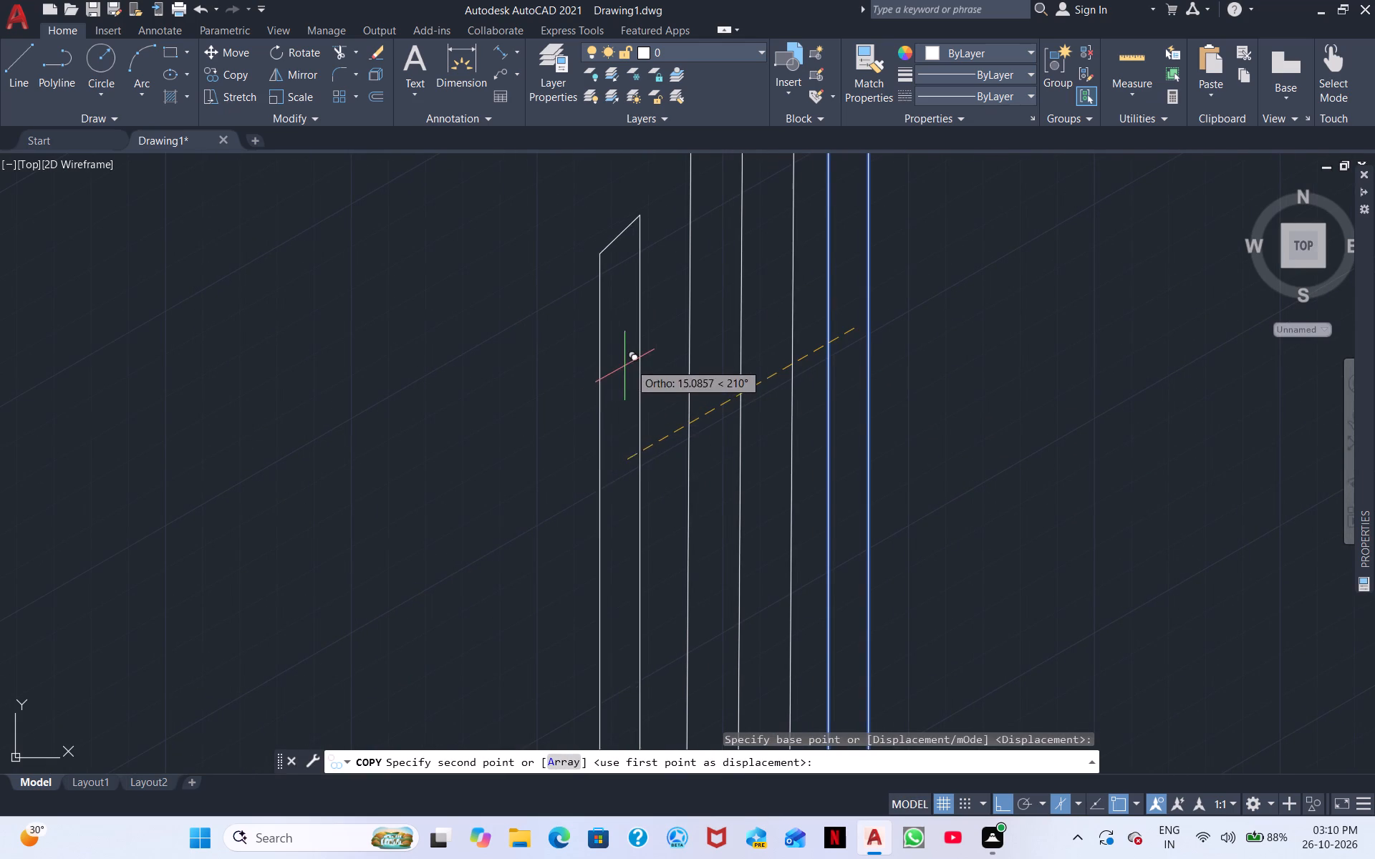
{"action": "left_click", "coordinate": [647, 353]}
{"action": "right_click", "coordinate": [1009, 422]}
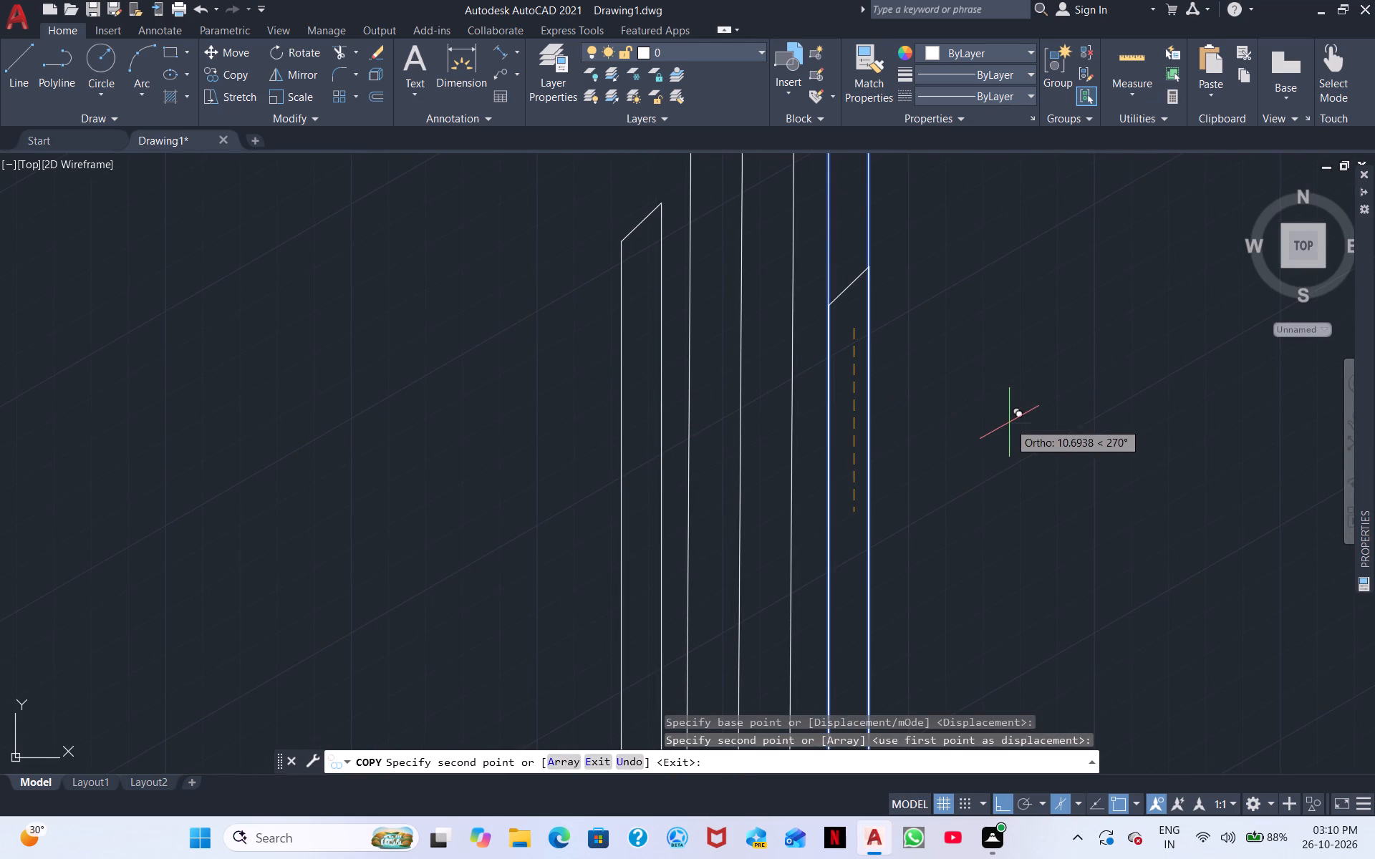
{"action": "left_click", "coordinate": [1042, 437]}
{"action": "scroll", "coordinate": [906, 407], "scroll_direction": "down", "scroll_amount": 3}
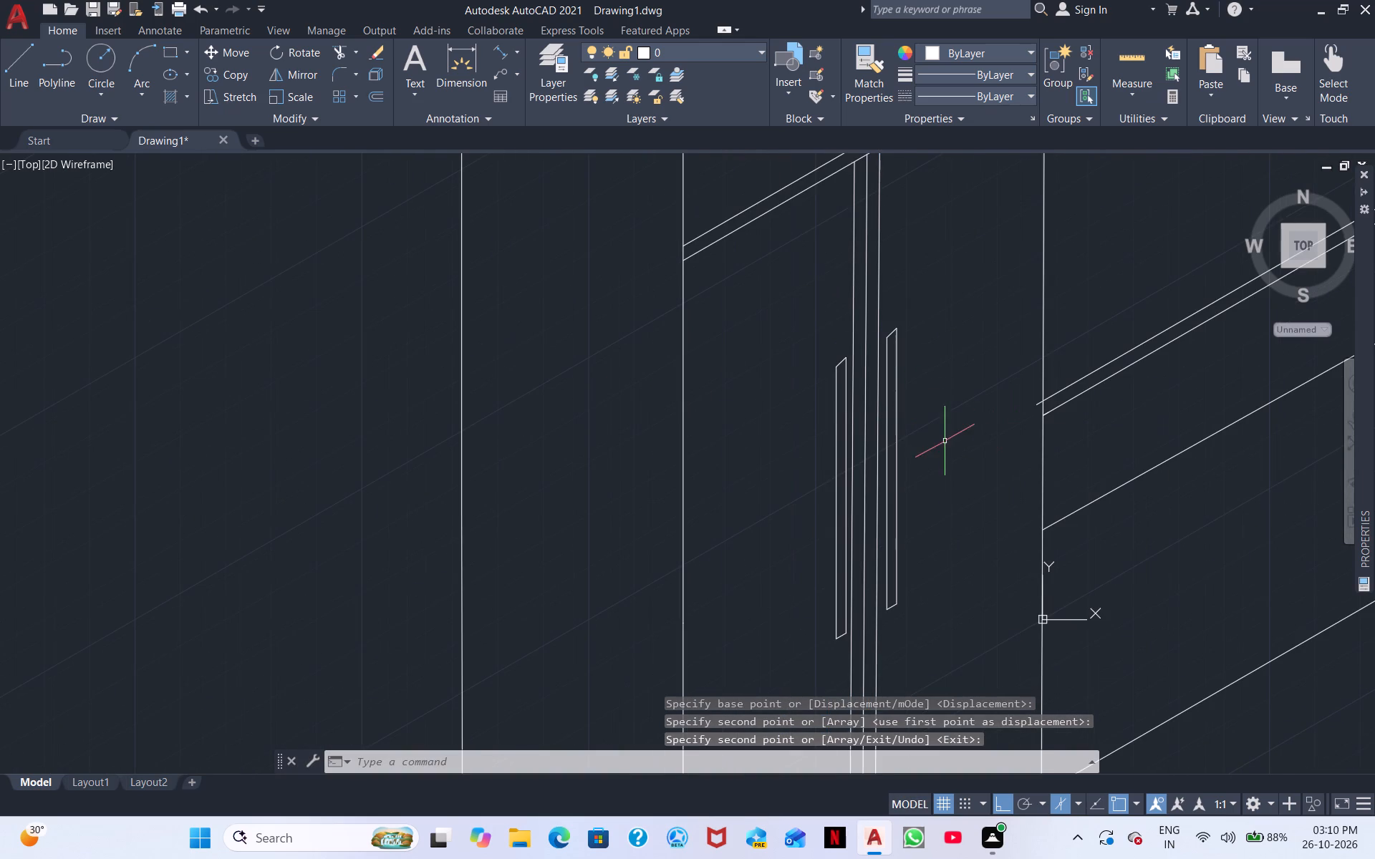
Erase the two offset lines flanking the central door division, leaving the single middle line.
{"action": "left_click", "coordinate": [855, 333]}
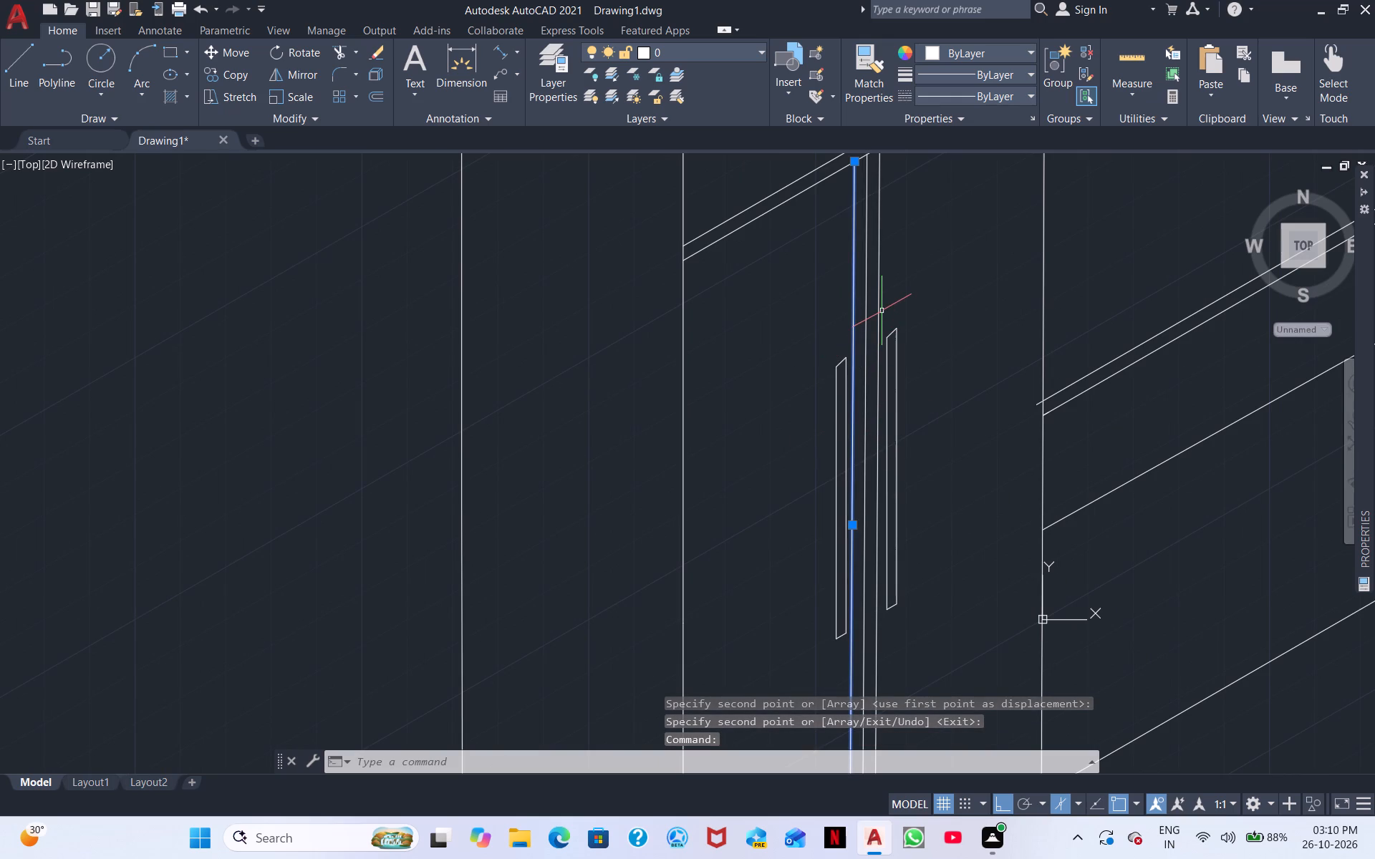
{"action": "double_click", "coordinate": [883, 309]}
{"action": "left_click", "coordinate": [875, 315]}
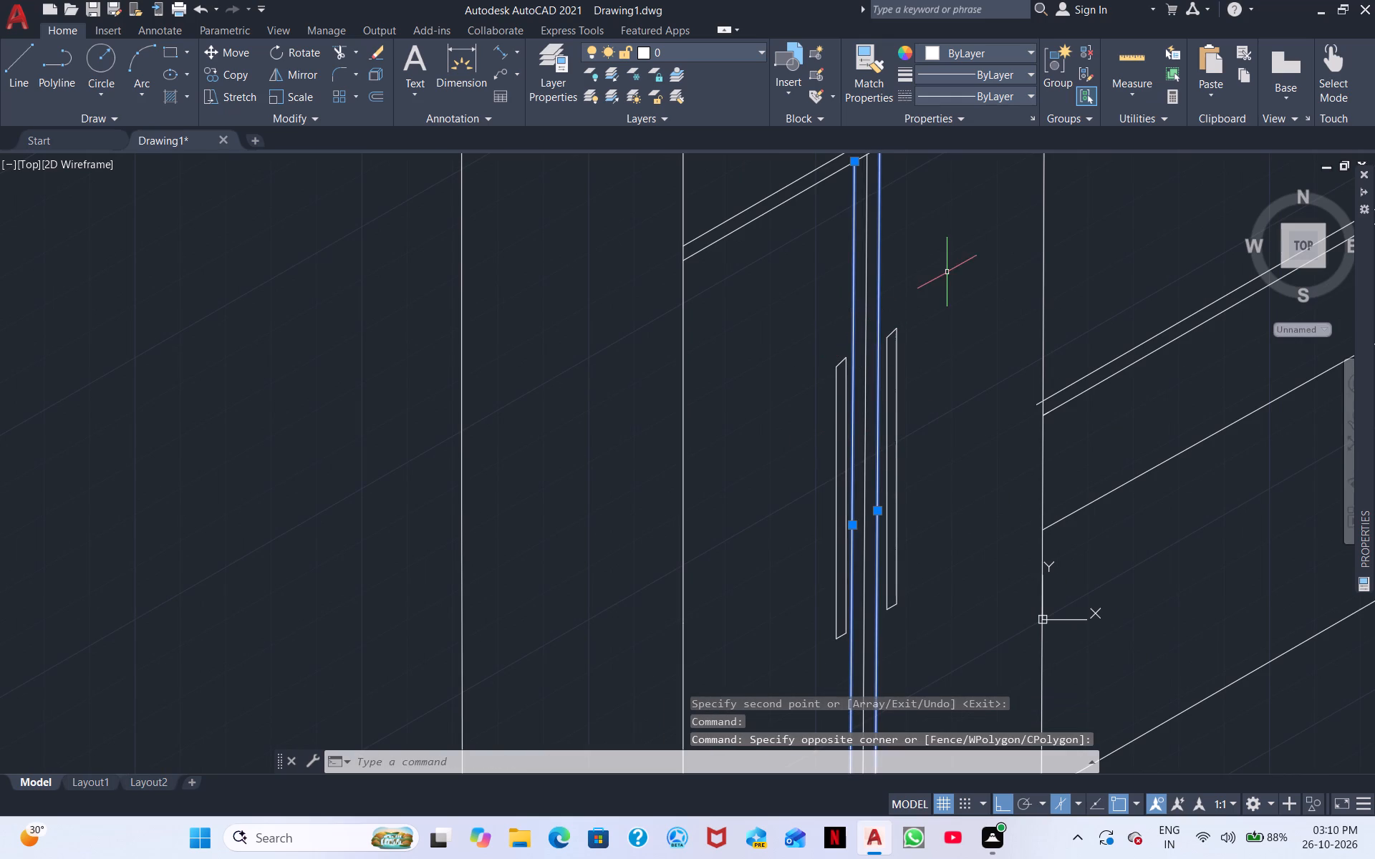
{"action": "right_click", "coordinate": [947, 271]}
{"action": "left_click", "coordinate": [1002, 380]}
{"action": "scroll", "coordinate": [862, 359], "scroll_direction": "down", "scroll_amount": 2}
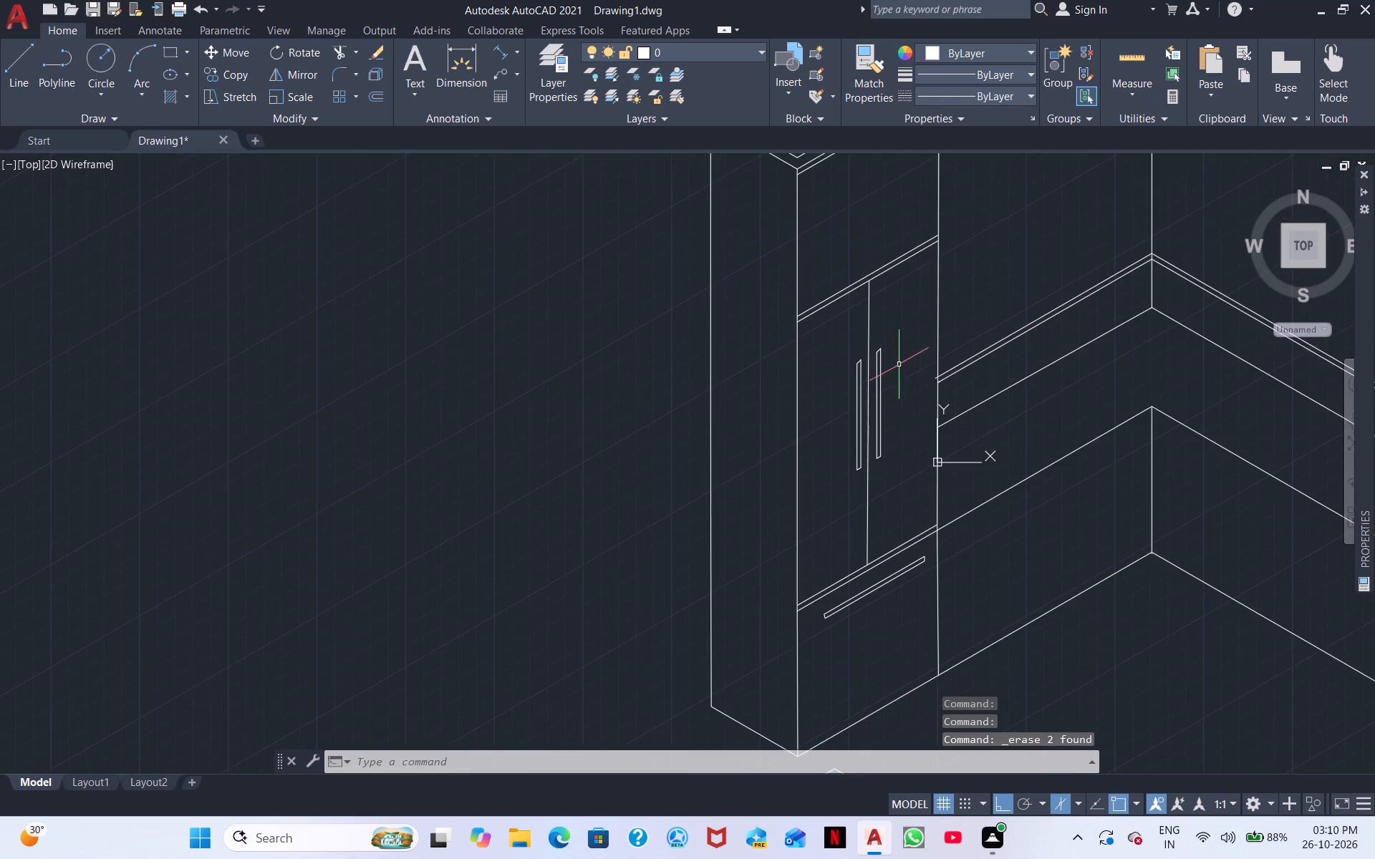
Offset the upper segment of the tall cabinet's left front vertical edge by 3 units onto the front face.
{"action": "middle_click_drag", "start_coordinate": [903, 370], "coordinate": [801, 294]}
{"action": "middle_click_drag", "start_coordinate": [685, 332], "coordinate": [616, 555]}
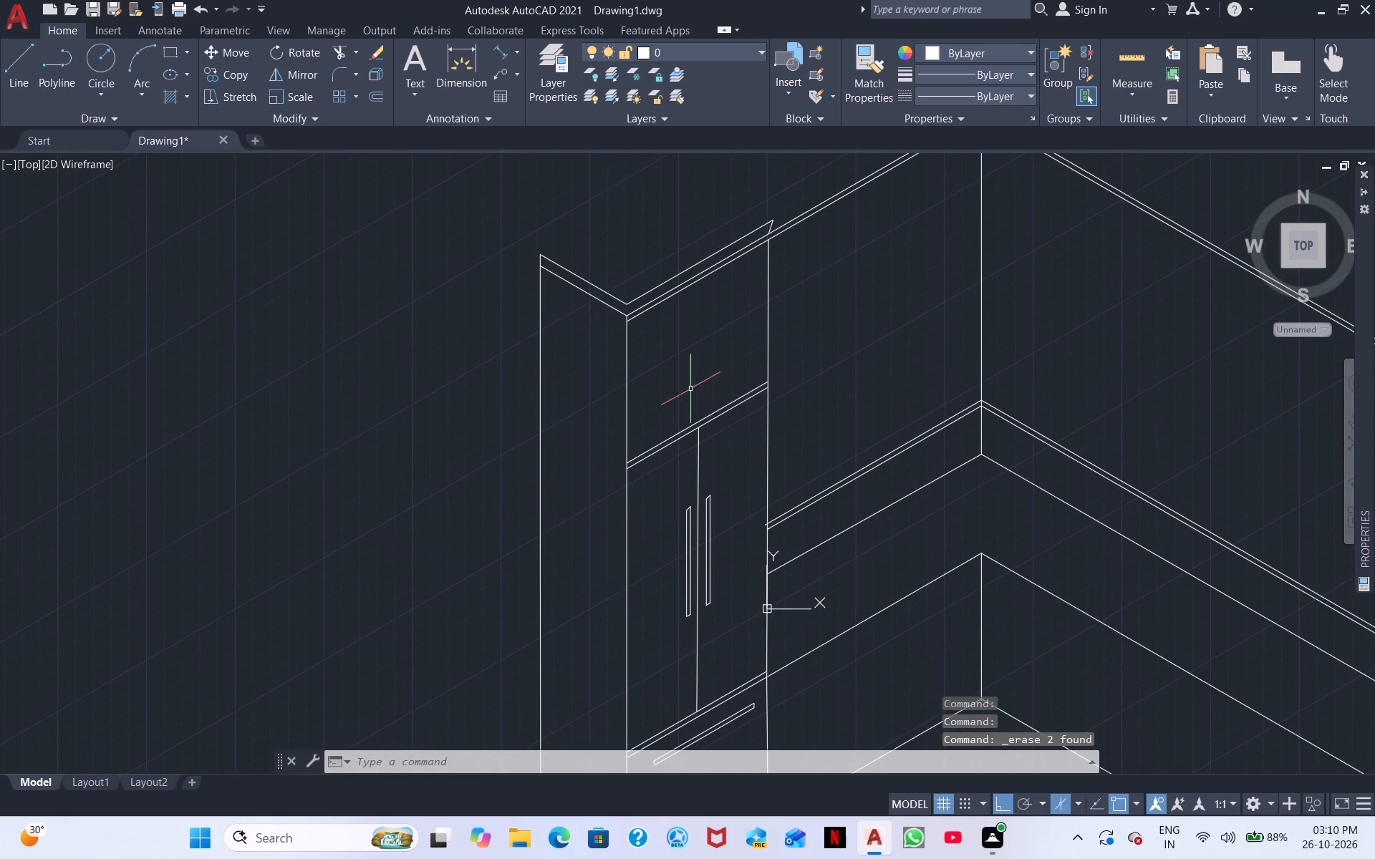
{"action": "scroll", "coordinate": [698, 380], "scroll_direction": "up", "scroll_amount": 1}
{"action": "middle_click_drag", "start_coordinate": [764, 352], "coordinate": [614, 417]}
{"action": "middle_click_drag", "start_coordinate": [633, 419], "coordinate": [614, 261]}
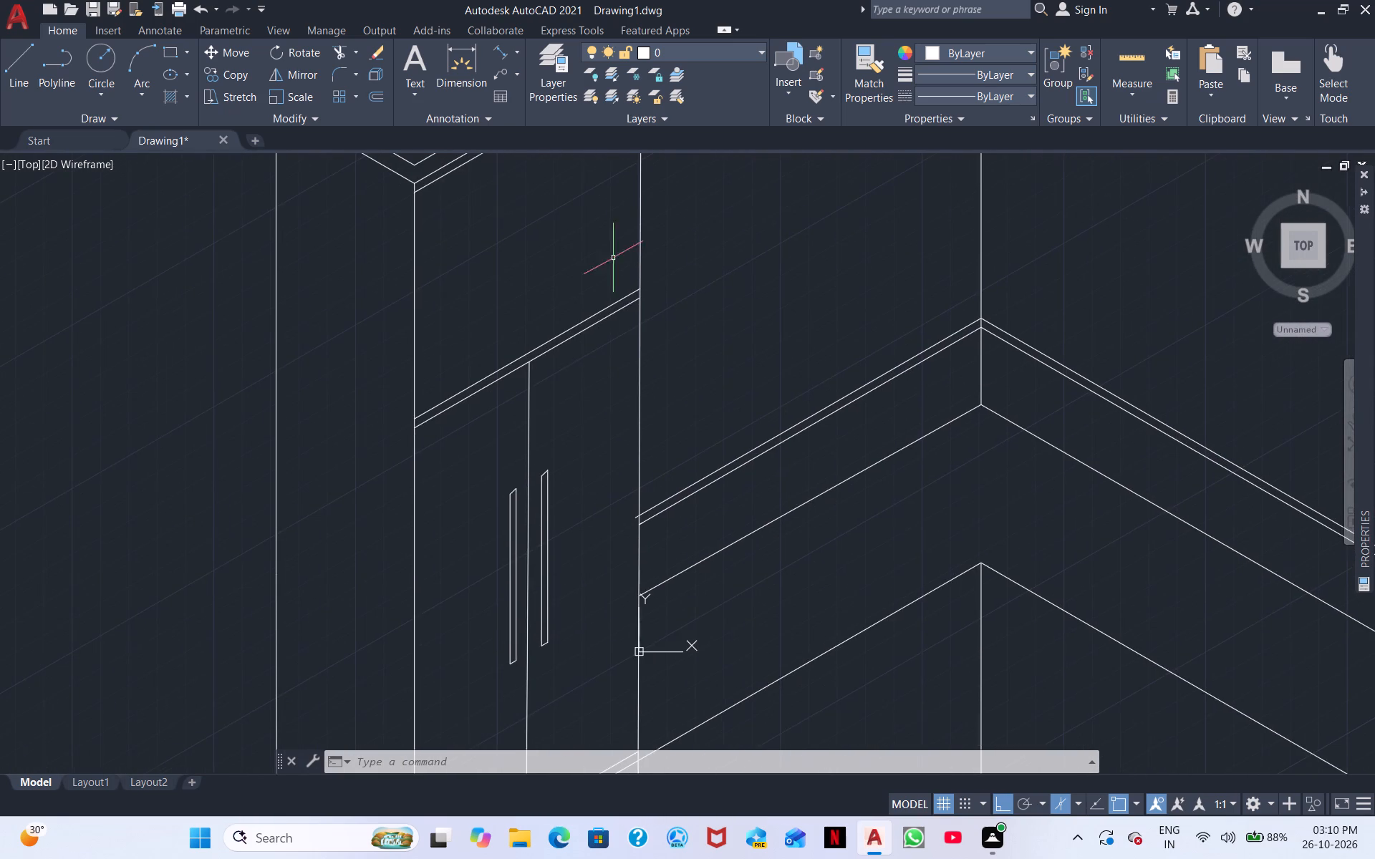
{"action": "middle_click_drag", "start_coordinate": [511, 341], "coordinate": [529, 266]}
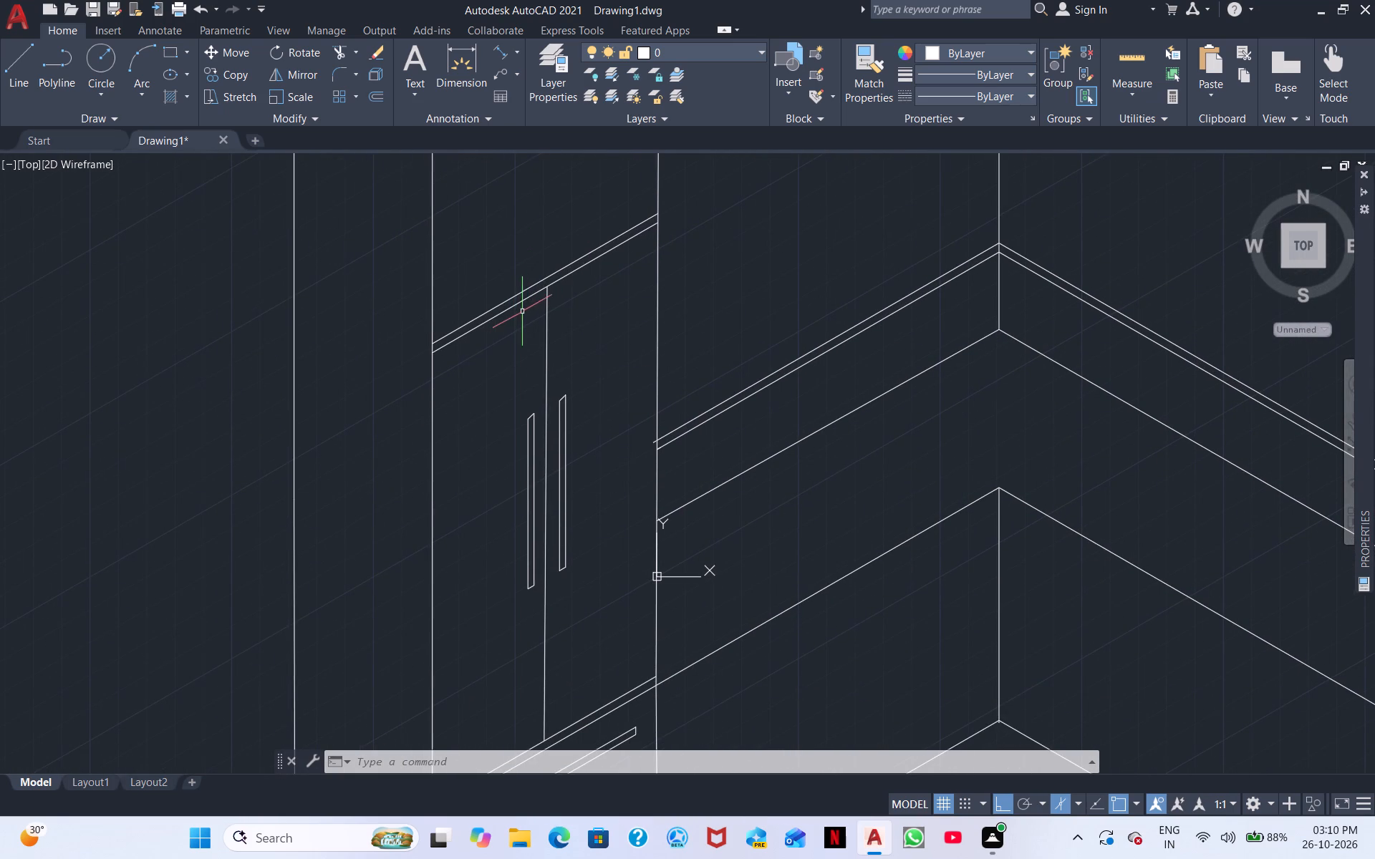
{"action": "scroll", "coordinate": [524, 319], "scroll_direction": "down", "scroll_amount": 1}
{"action": "middle_click_drag", "start_coordinate": [531, 384], "coordinate": [510, 286]}
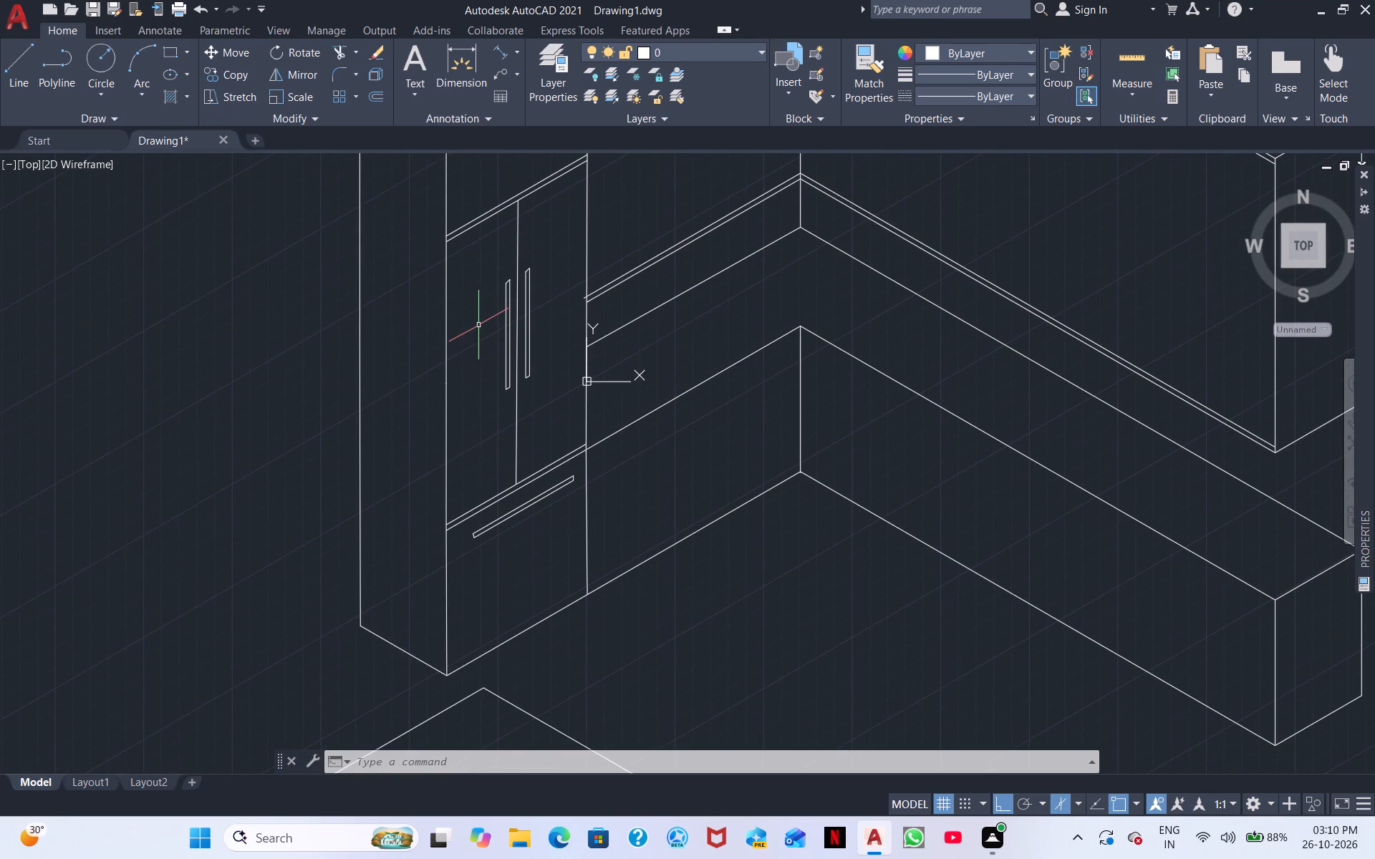
{"action": "type", "text": "O"}
{"action": "key", "text": "space"}
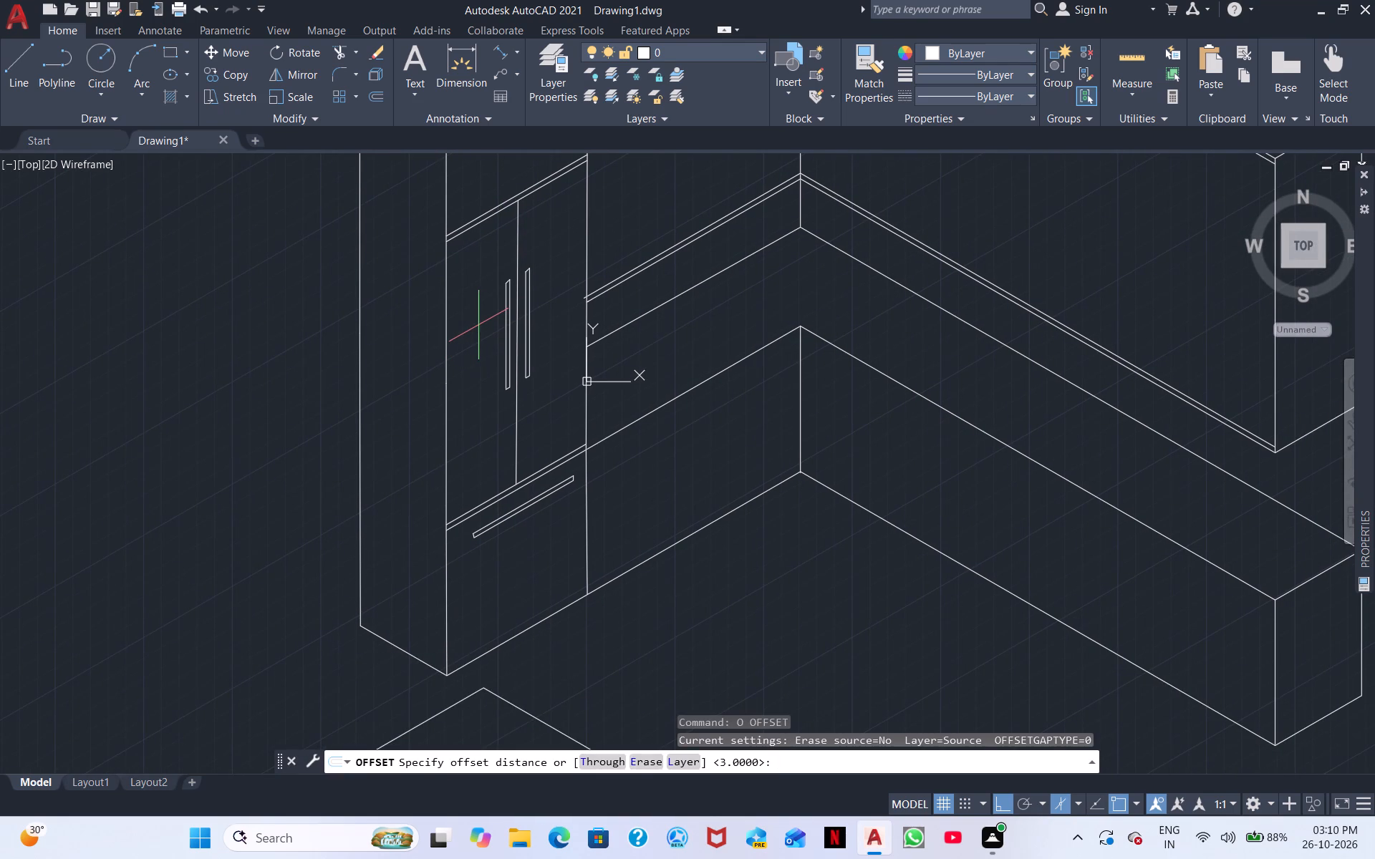
{"action": "key", "text": "Return"}
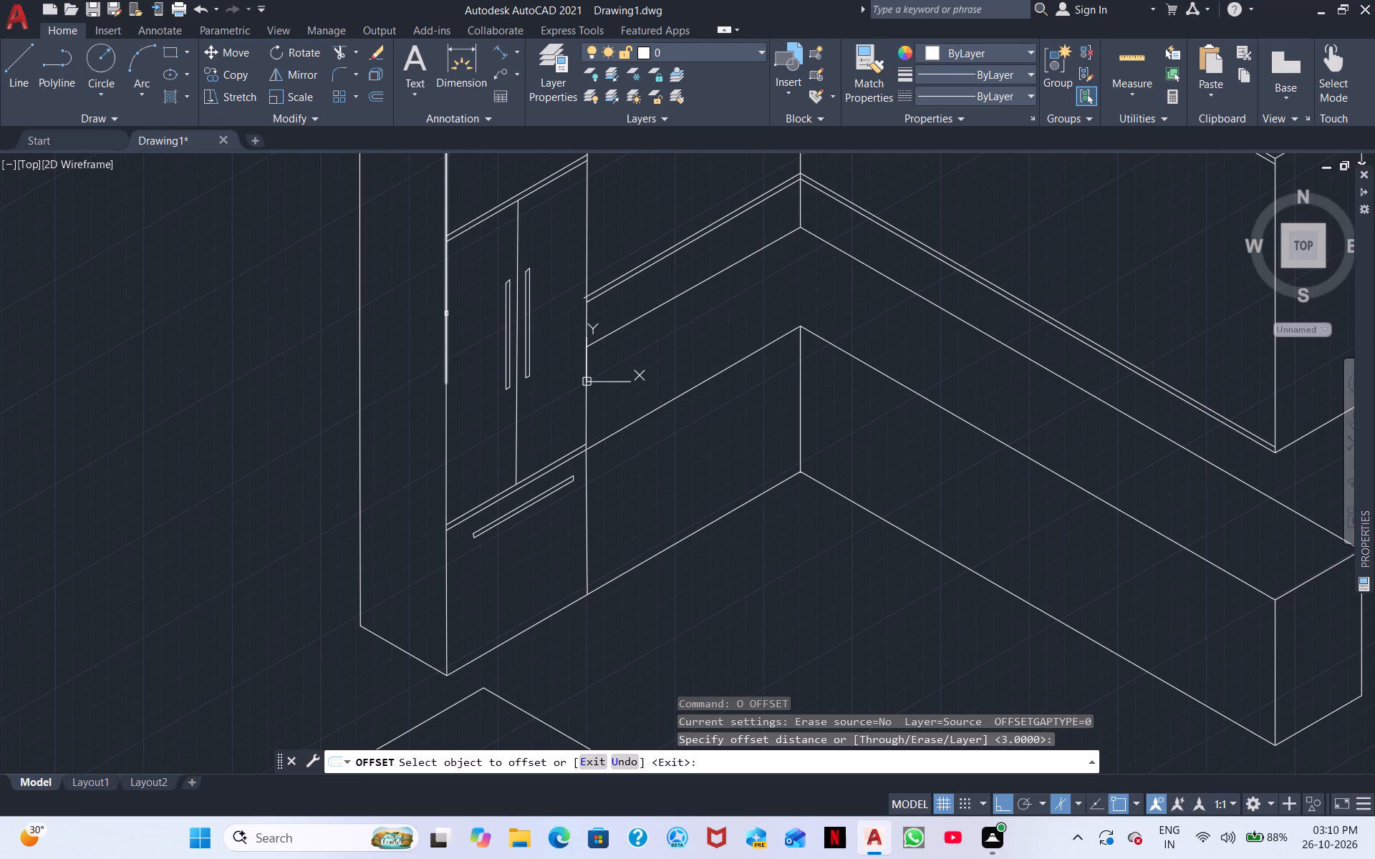
{"action": "scroll", "coordinate": [446, 311], "scroll_direction": "down", "scroll_amount": 2}
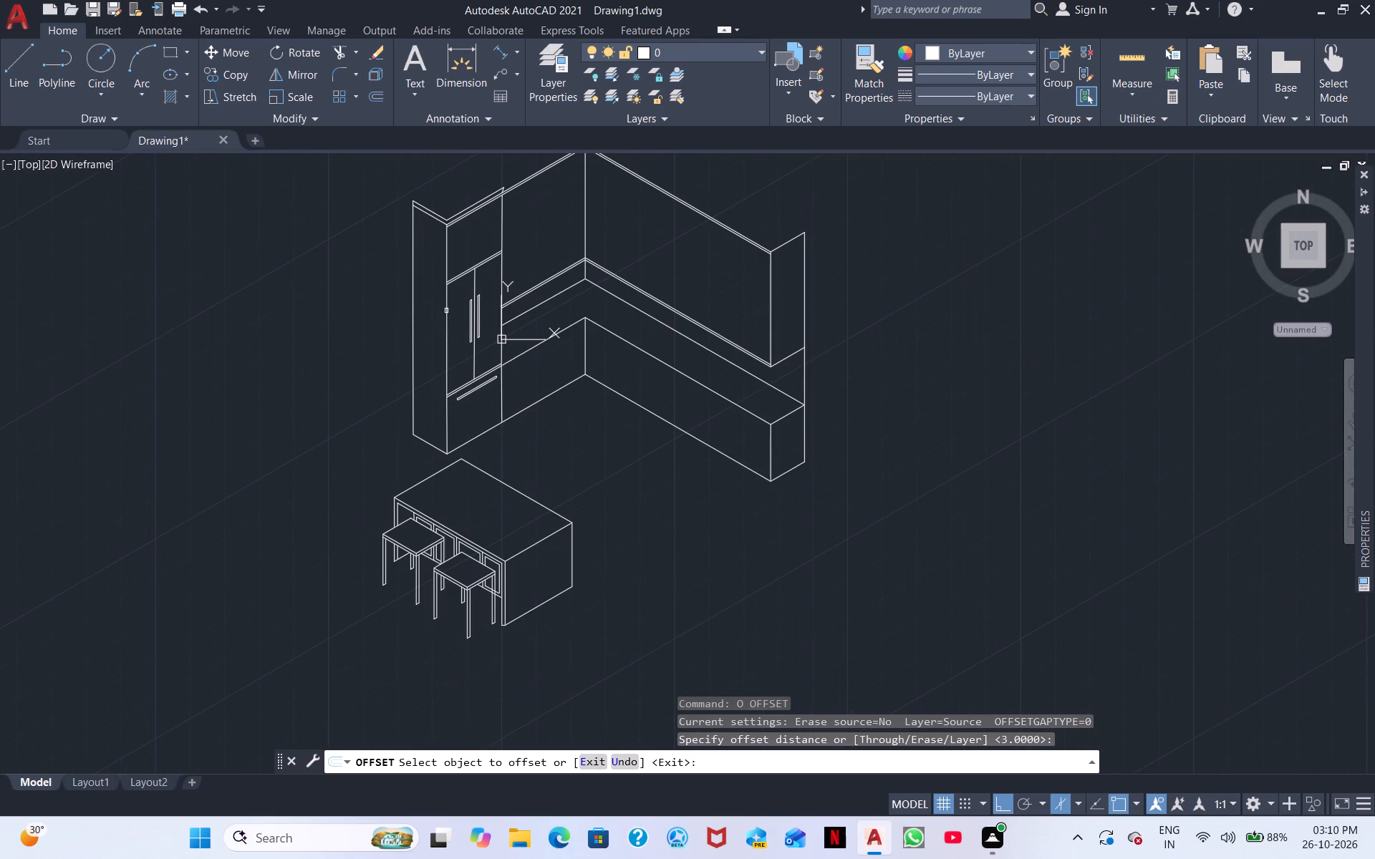
{"action": "left_click", "coordinate": [447, 310]}
{"action": "left_click", "coordinate": [454, 305]}
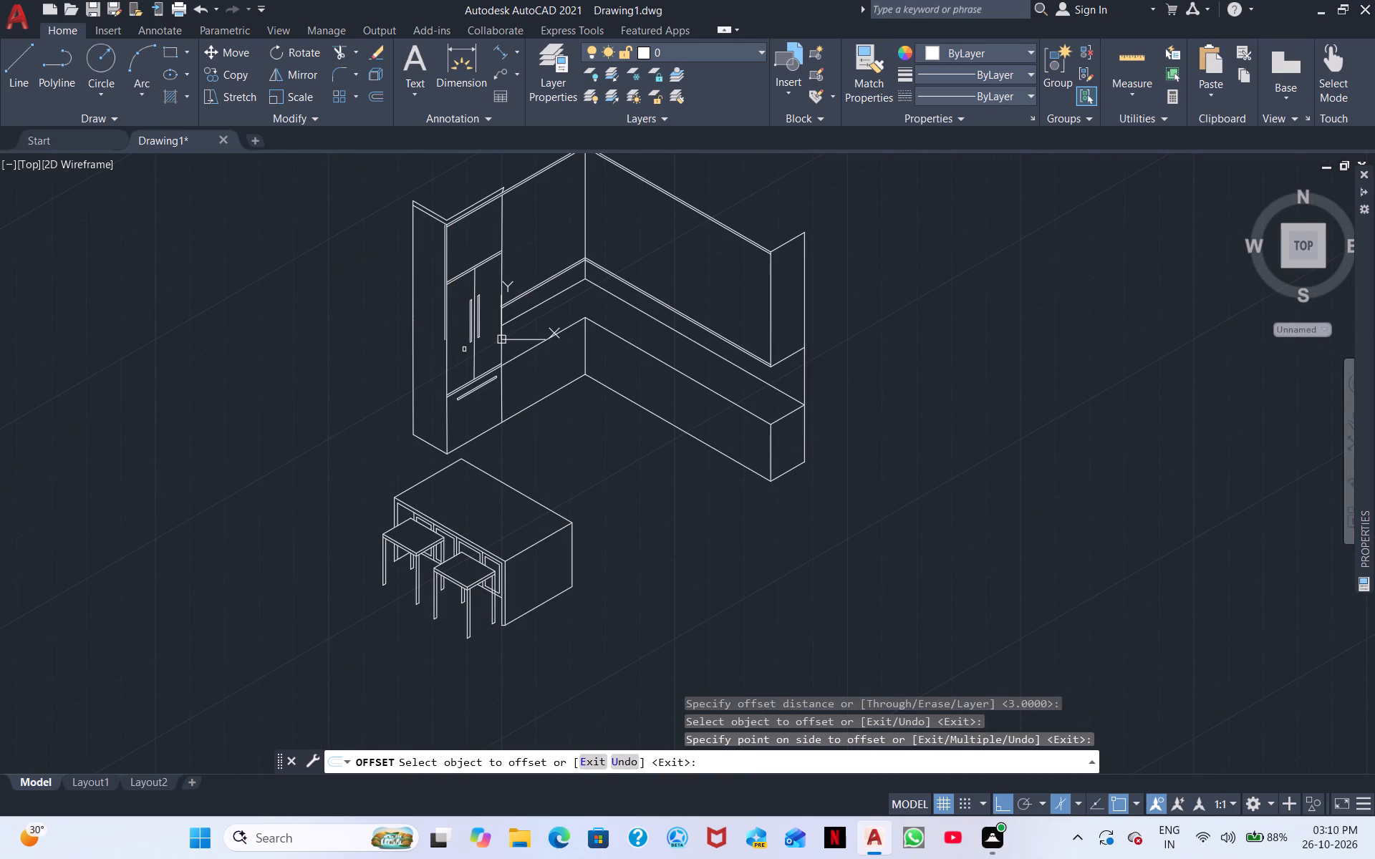
{"action": "scroll", "coordinate": [450, 345], "scroll_direction": "up", "scroll_amount": 2}
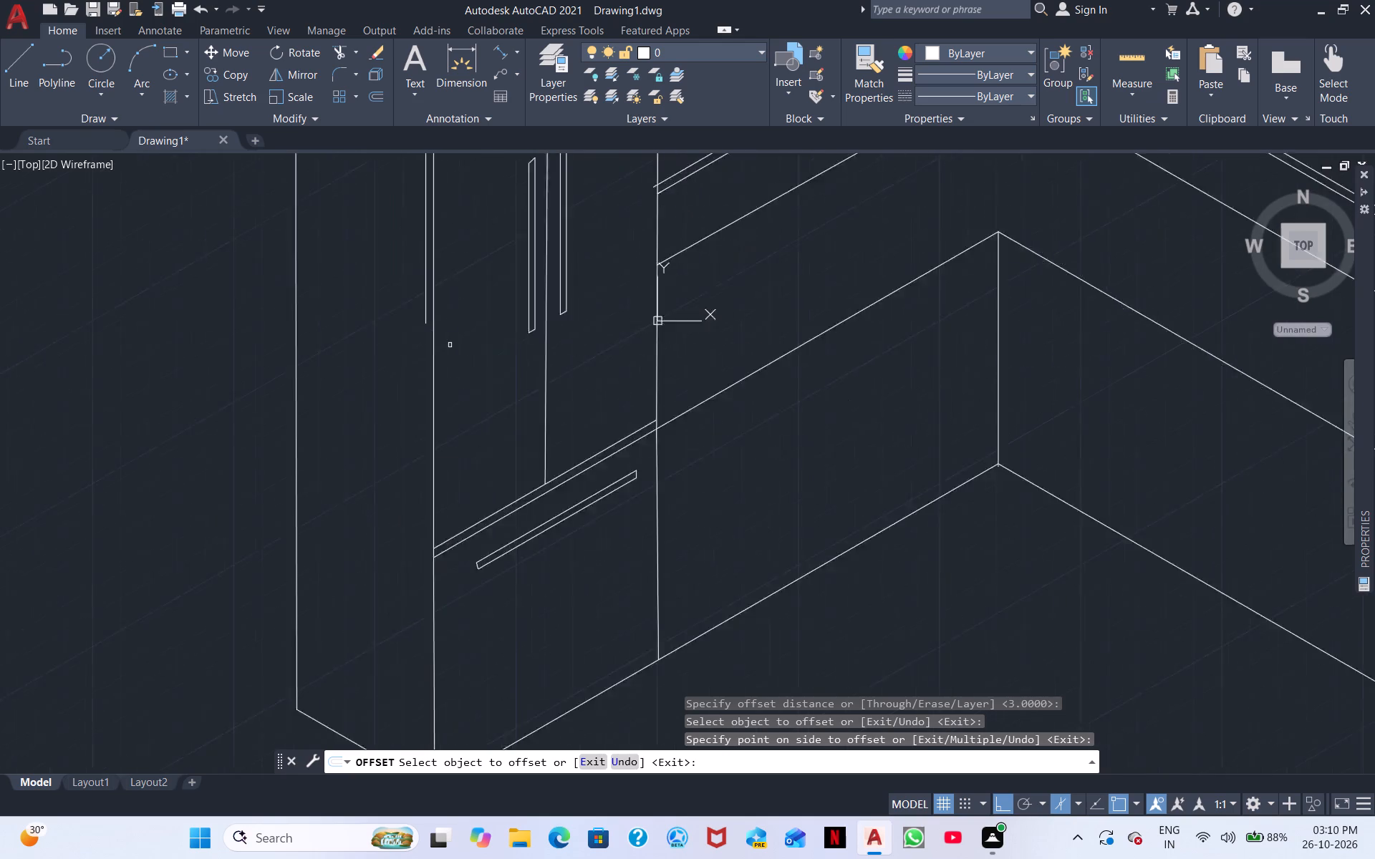
{"action": "scroll", "coordinate": [450, 345], "scroll_direction": "up", "scroll_amount": 2}
{"action": "left_click", "coordinate": [425, 291]}
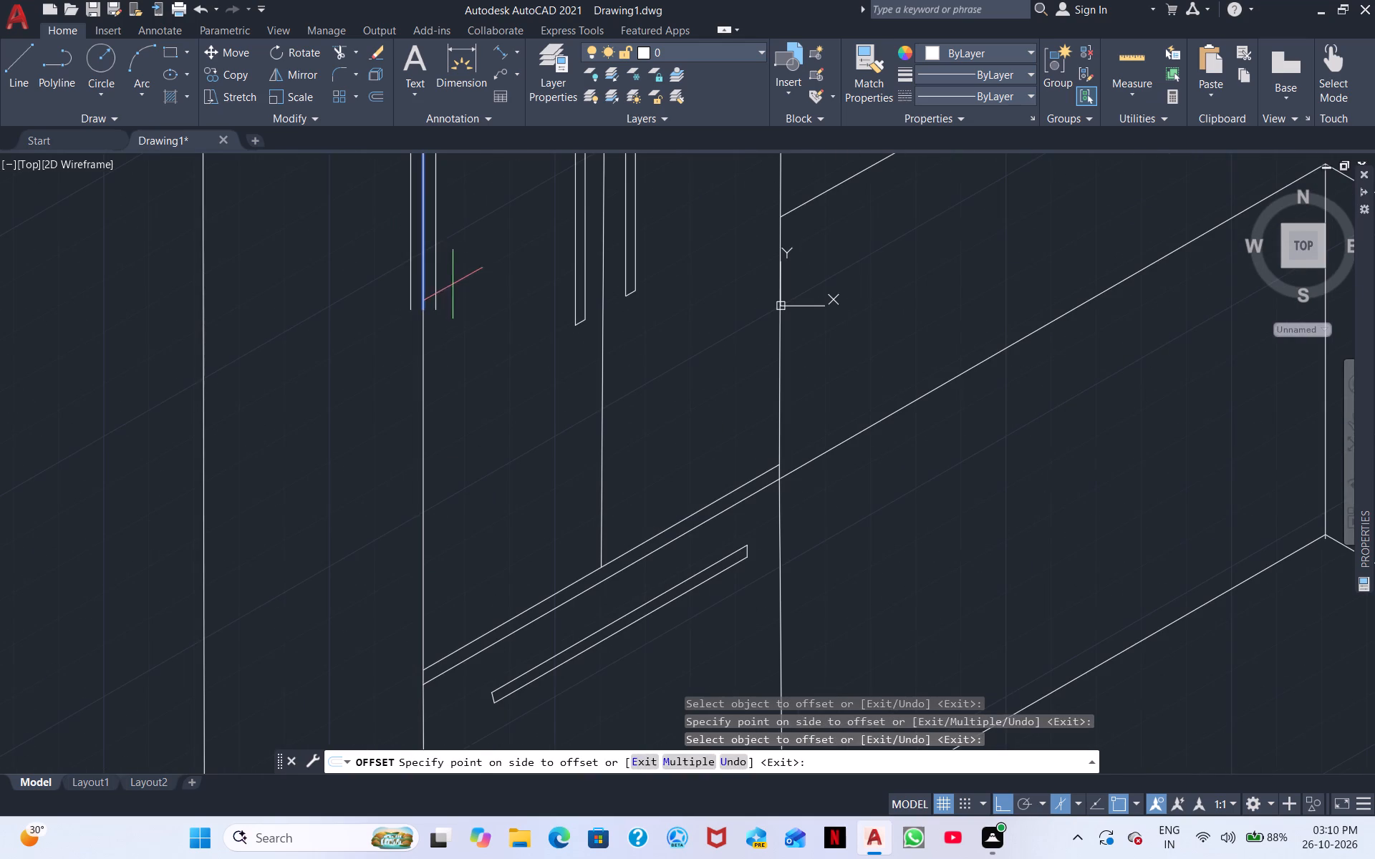
{"action": "left_click", "coordinate": [453, 284]}
Offset the middle and bottom segments of the tall cabinet's left front vertical edge by the same 3 units.
{"action": "left_click", "coordinate": [425, 356]}
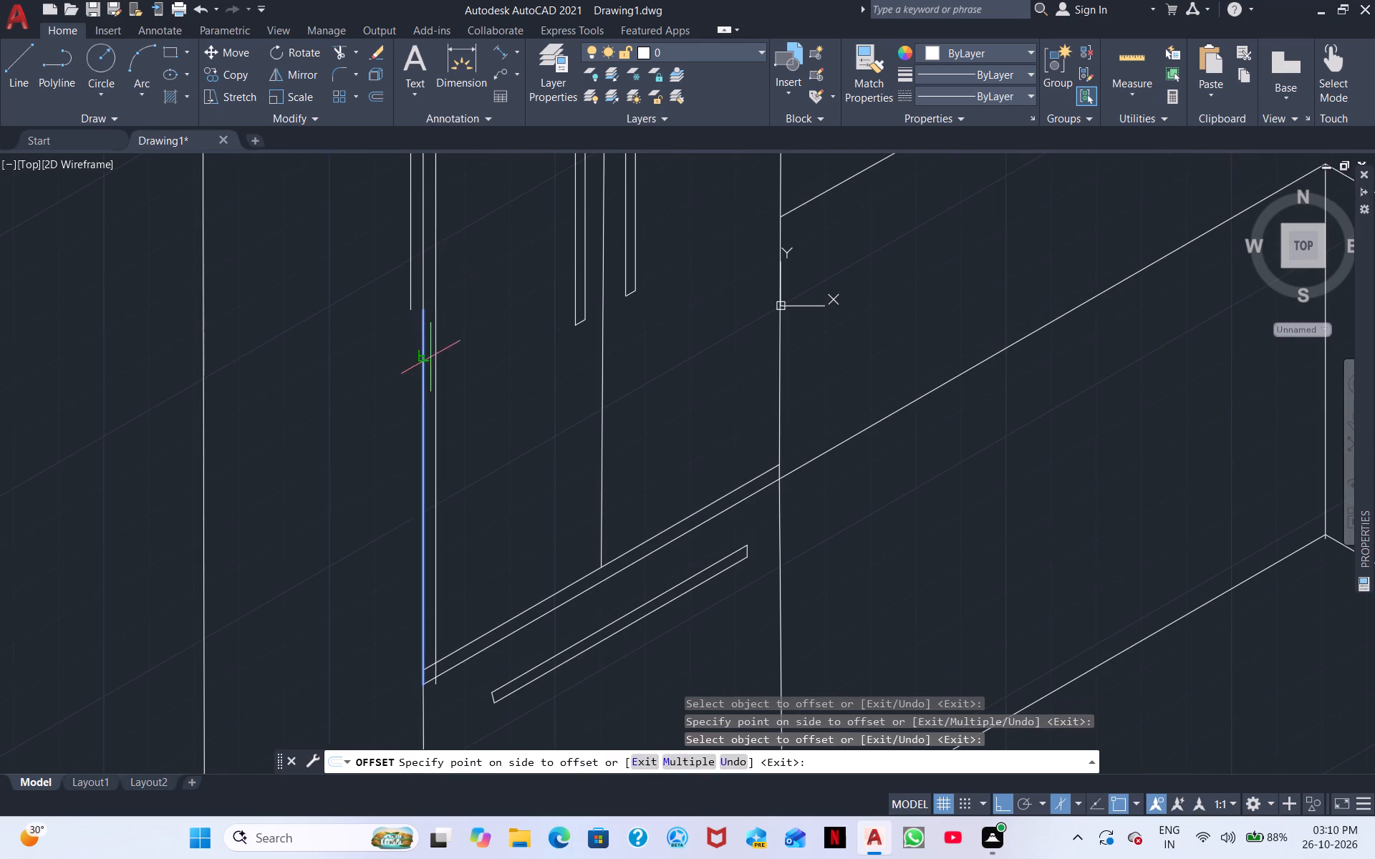
{"action": "left_click", "coordinate": [430, 357]}
{"action": "left_click", "coordinate": [425, 377]}
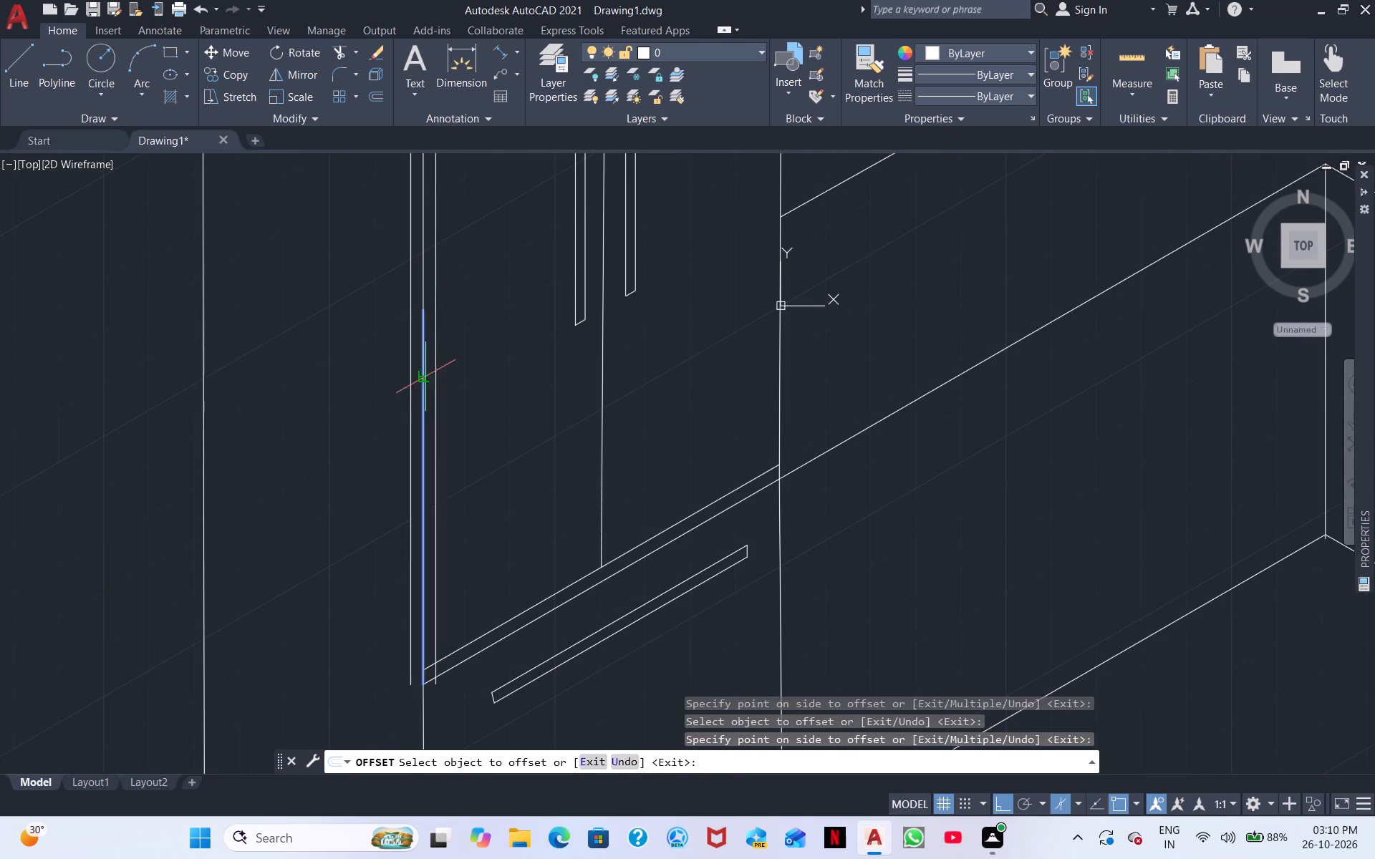
{"action": "left_click", "coordinate": [444, 369]}
{"action": "middle_click_drag", "start_coordinate": [460, 394], "coordinate": [500, 266]}
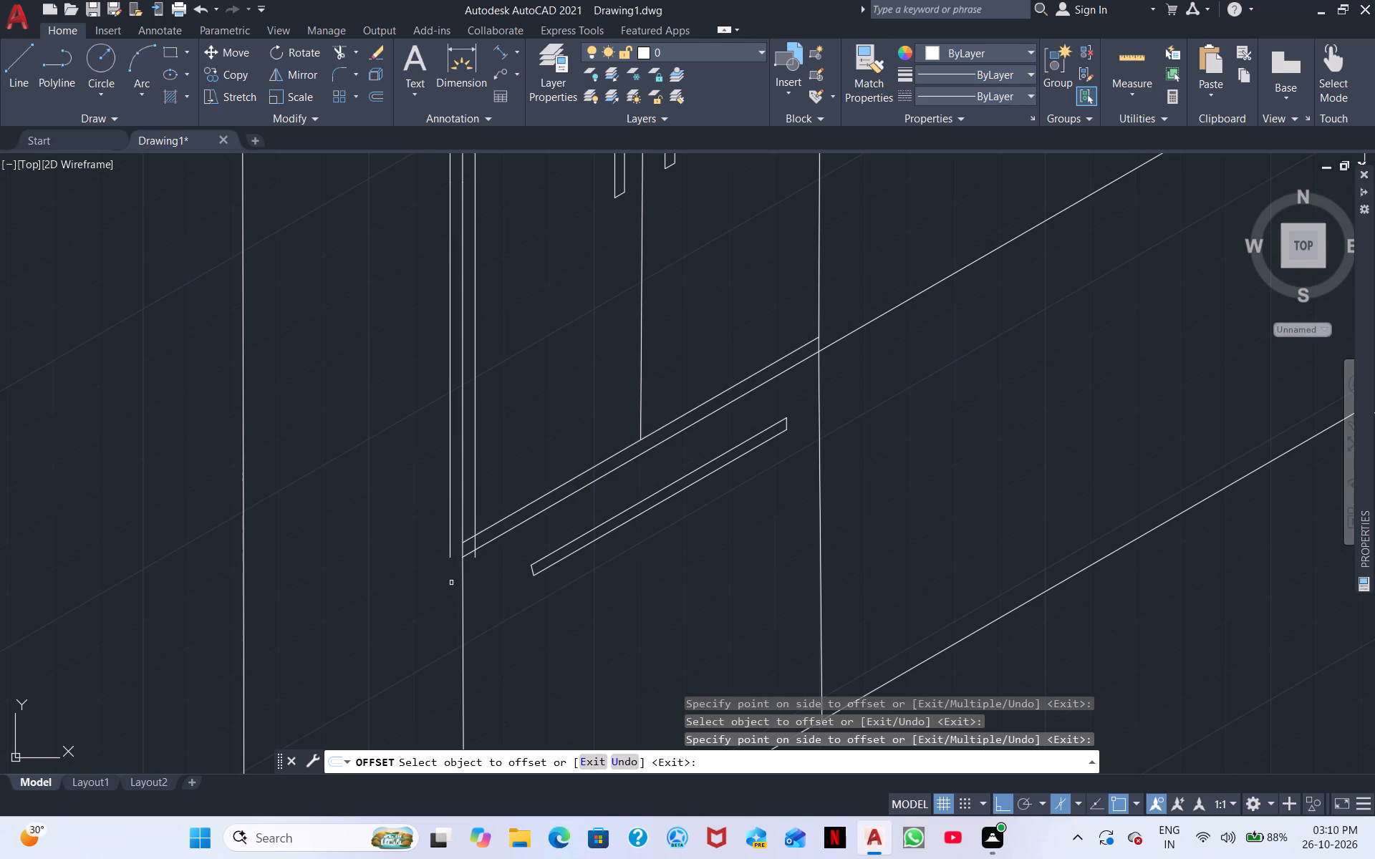
{"action": "left_click", "coordinate": [462, 589]}
{"action": "left_click", "coordinate": [479, 583]}
Offset the right vertical edge of the tall cabinet's bottom panel inward by 3 units.
{"action": "scroll", "coordinate": [478, 592], "scroll_direction": "down", "scroll_amount": 1}
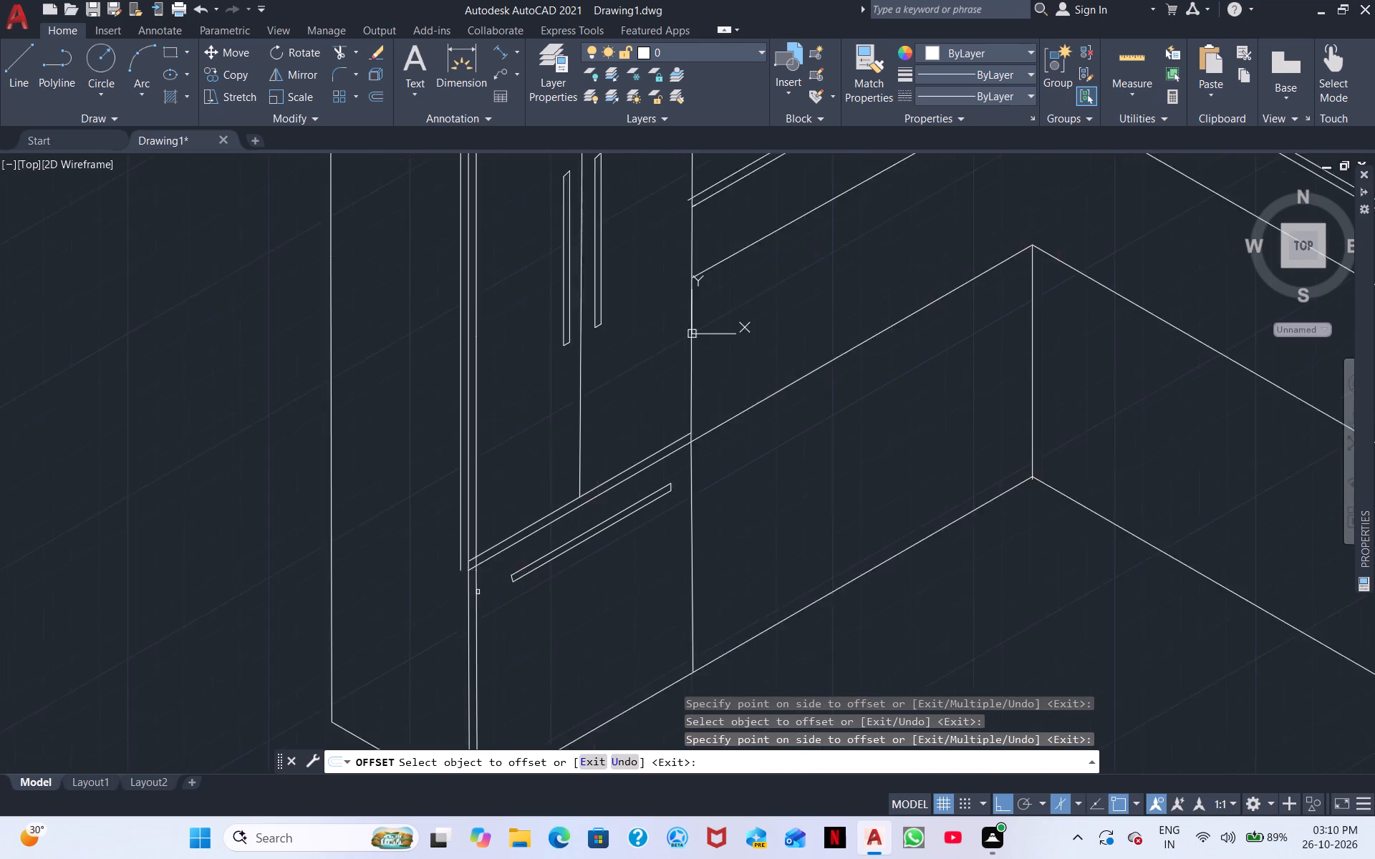
{"action": "scroll", "coordinate": [478, 592], "scroll_direction": "down", "scroll_amount": 1}
{"action": "middle_click_drag", "start_coordinate": [478, 591], "coordinate": [489, 533]}
{"action": "left_click", "coordinate": [623, 513]}
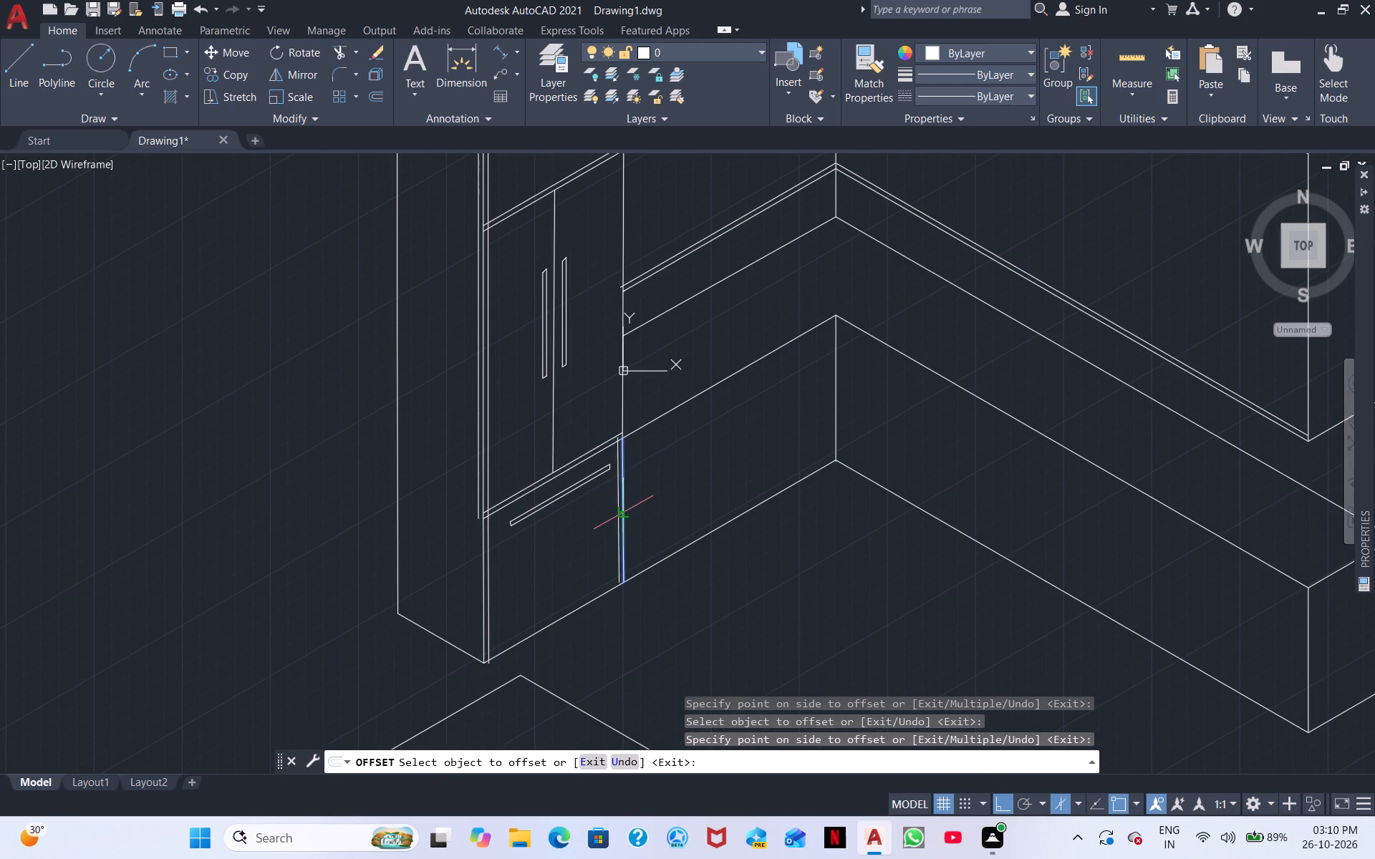
{"action": "left_click", "coordinate": [613, 518]}
{"action": "right_click", "coordinate": [677, 466]}
{"action": "left_click", "coordinate": [758, 472]}
Erase the two stray offset lines running just outside the tall cabinet's left front vertical edge.
{"action": "right_click", "coordinate": [755, 555]}
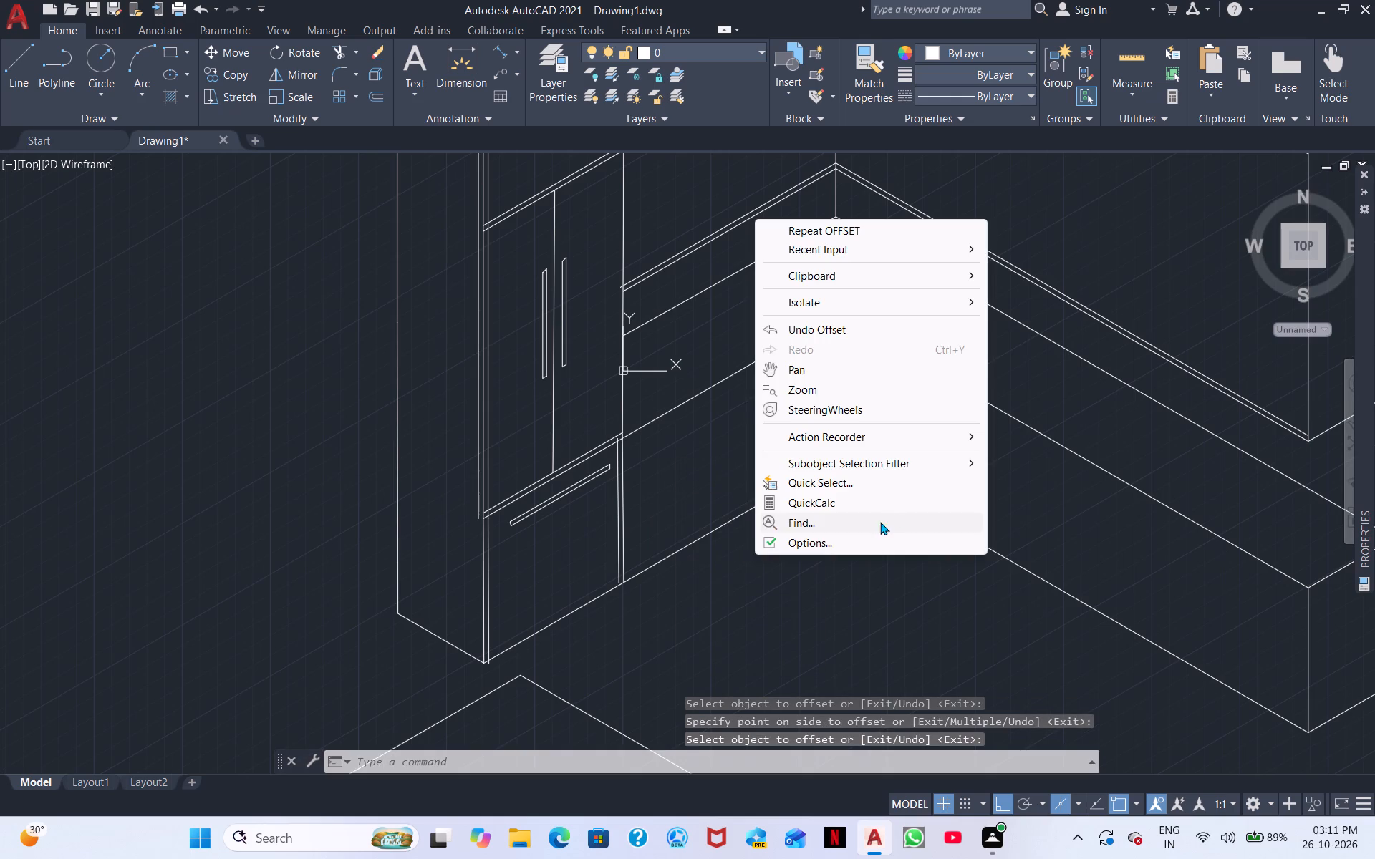
{"action": "left_click", "coordinate": [906, 252]}
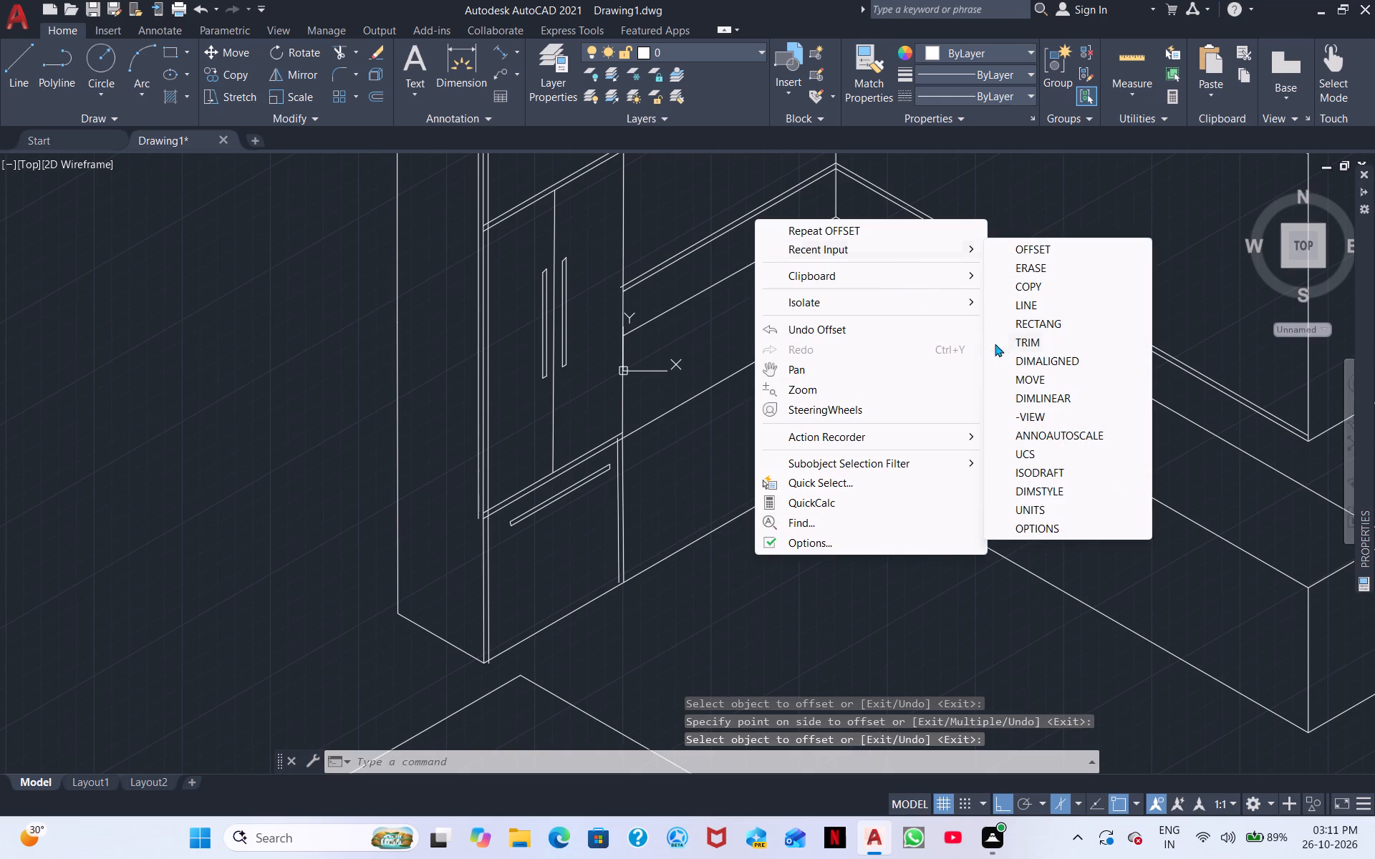
{"action": "left_click", "coordinate": [1048, 276]}
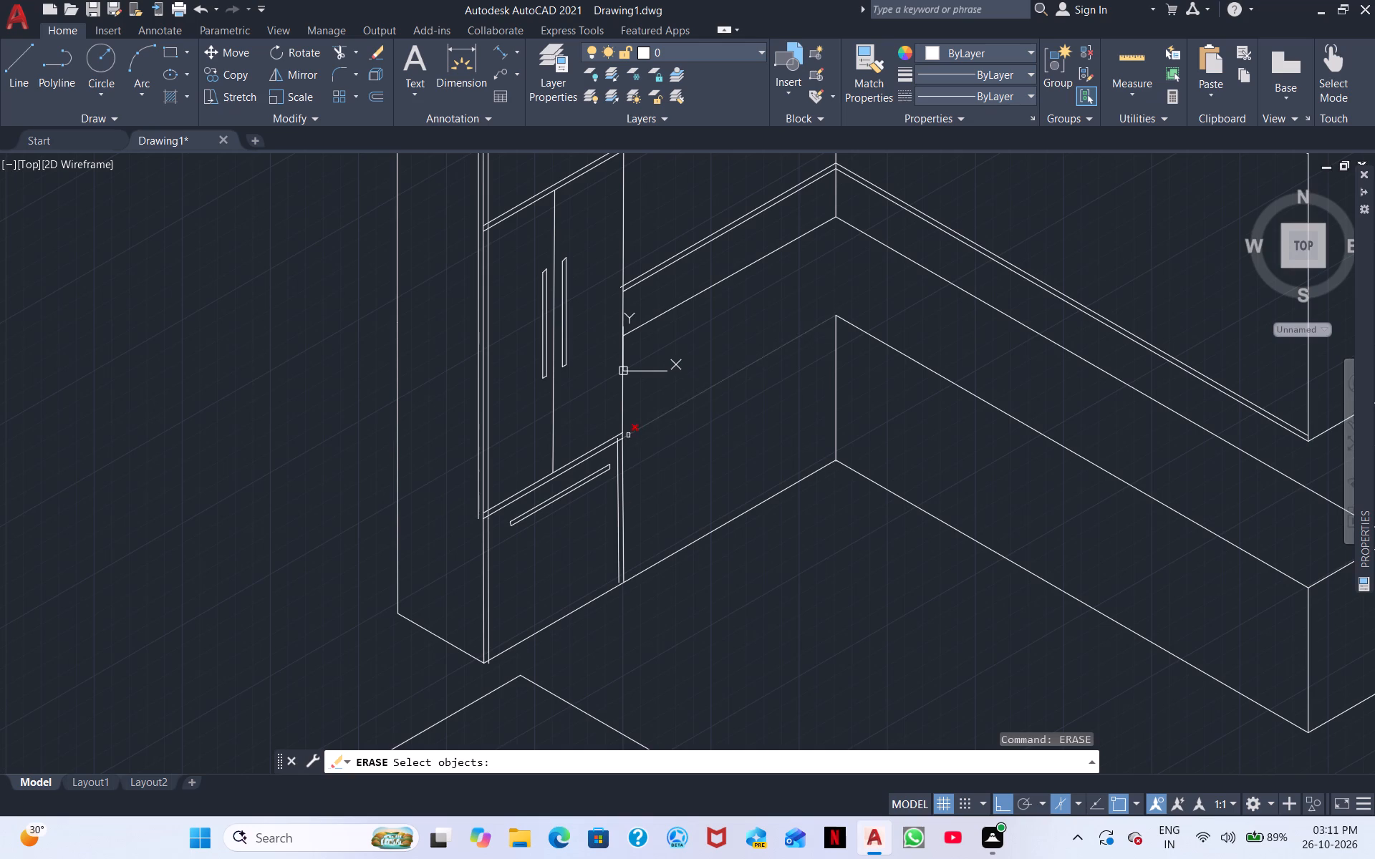
{"action": "scroll", "coordinate": [593, 500], "scroll_direction": "up", "scroll_amount": 3}
{"action": "scroll", "coordinate": [400, 493], "scroll_direction": "down", "scroll_amount": 2}
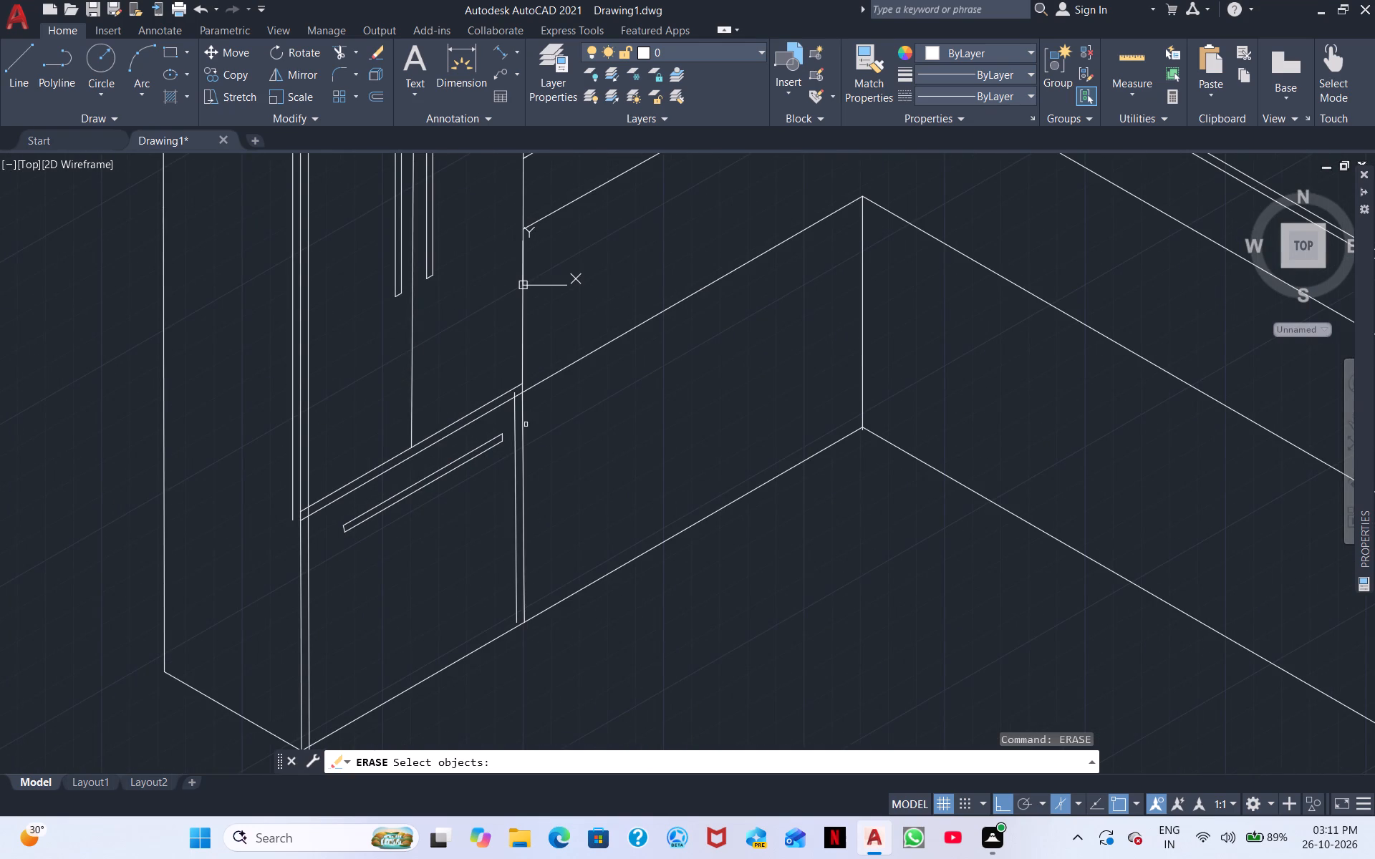
{"action": "scroll", "coordinate": [510, 409], "scroll_direction": "up", "scroll_amount": 4}
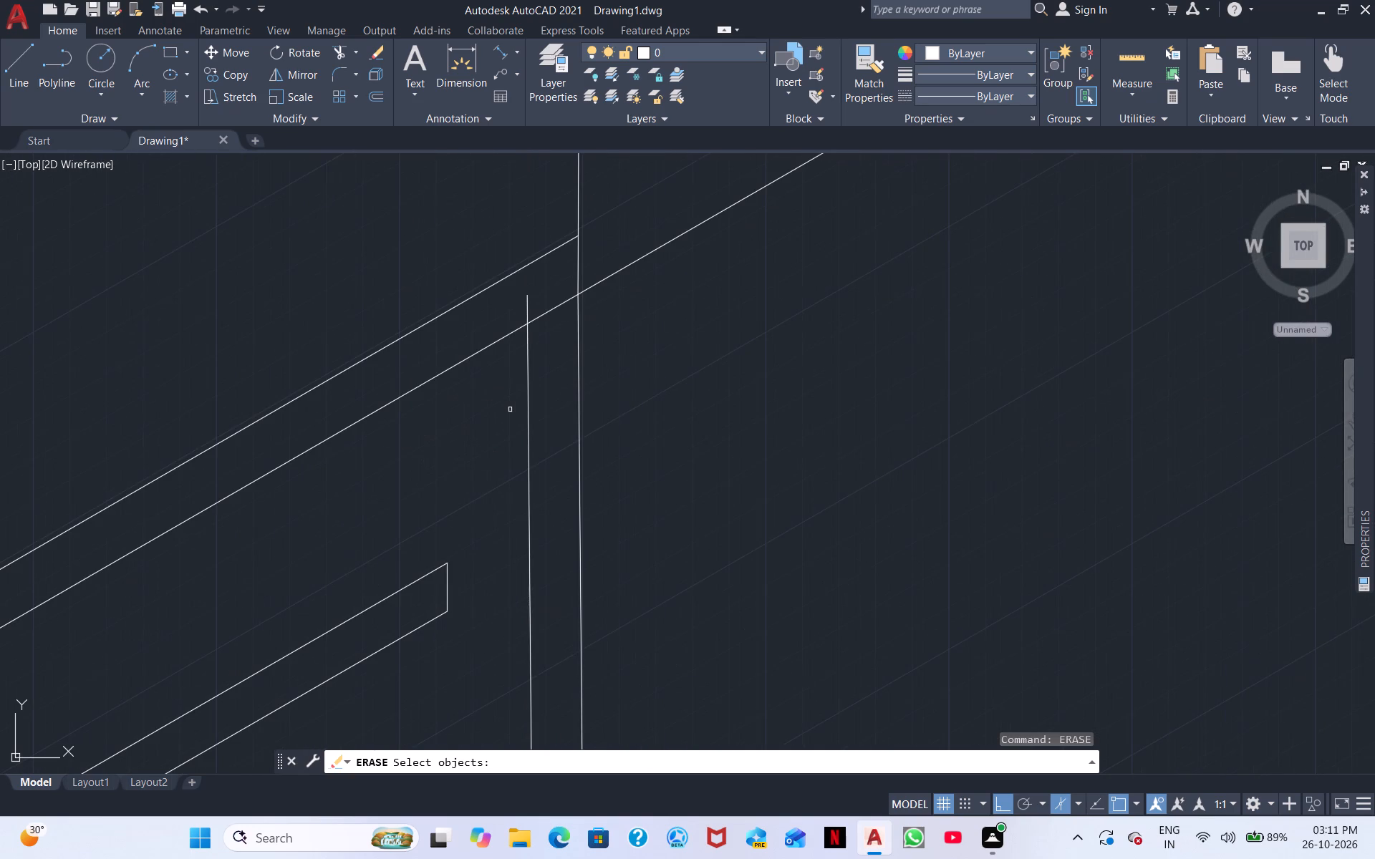
{"action": "double_click", "coordinate": [529, 303]}
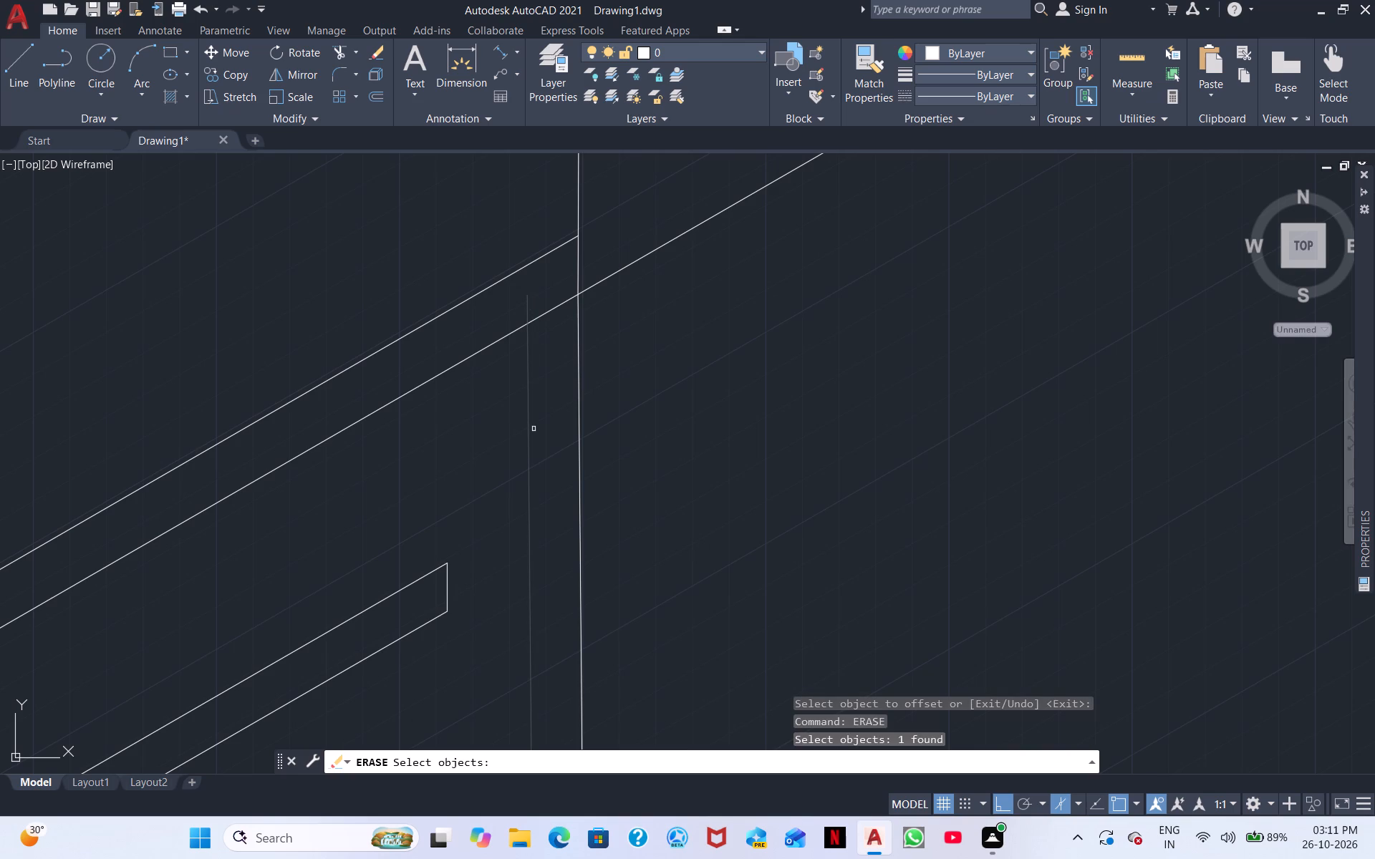
{"action": "key", "text": "ctrl+z"}
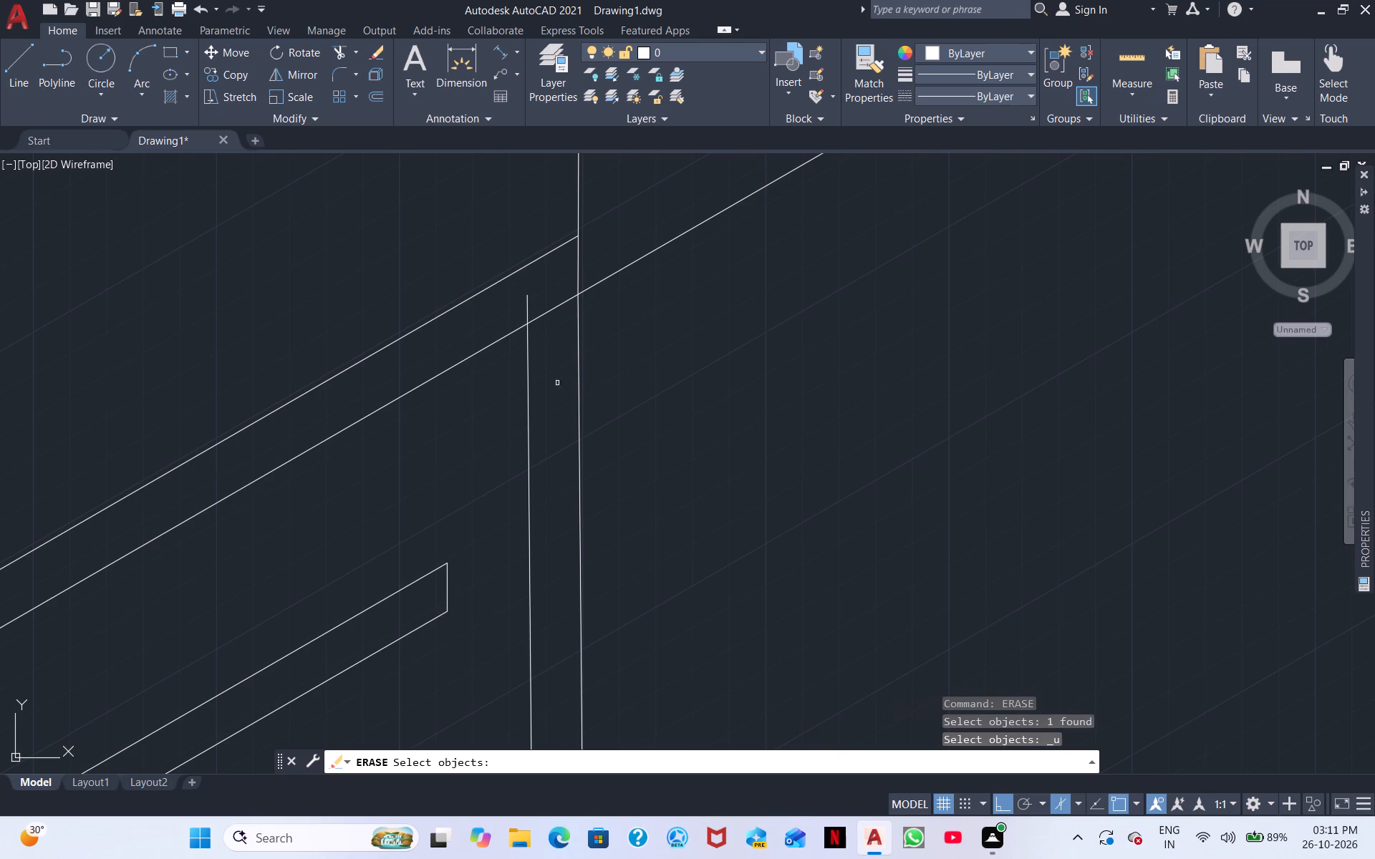
{"action": "left_click_drag", "start_coordinate": [537, 298], "coordinate": [549, 282]}
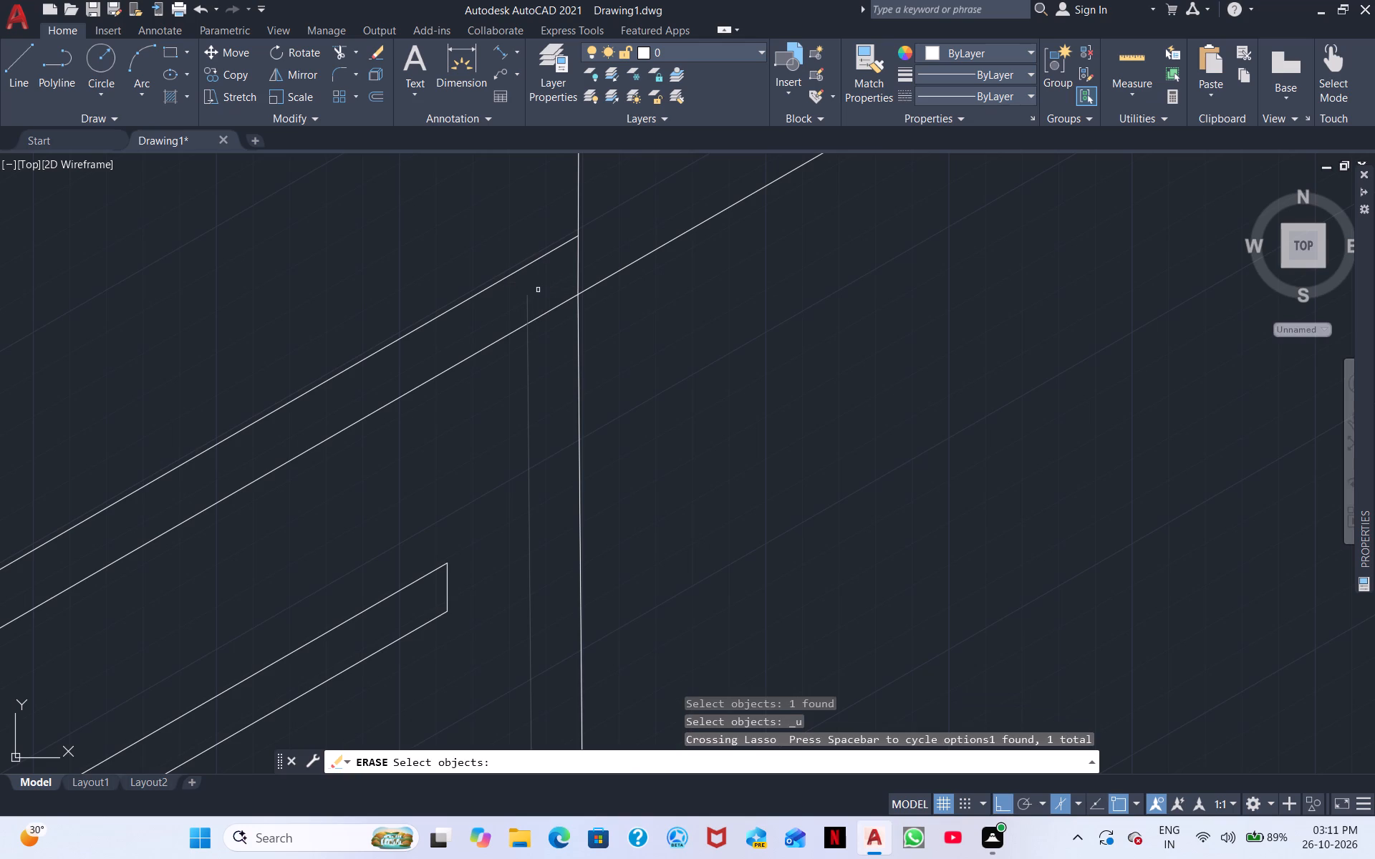
{"action": "key", "text": "ctrl+z"}
{"action": "scroll", "coordinate": [440, 375], "scroll_direction": "down", "scroll_amount": 3}
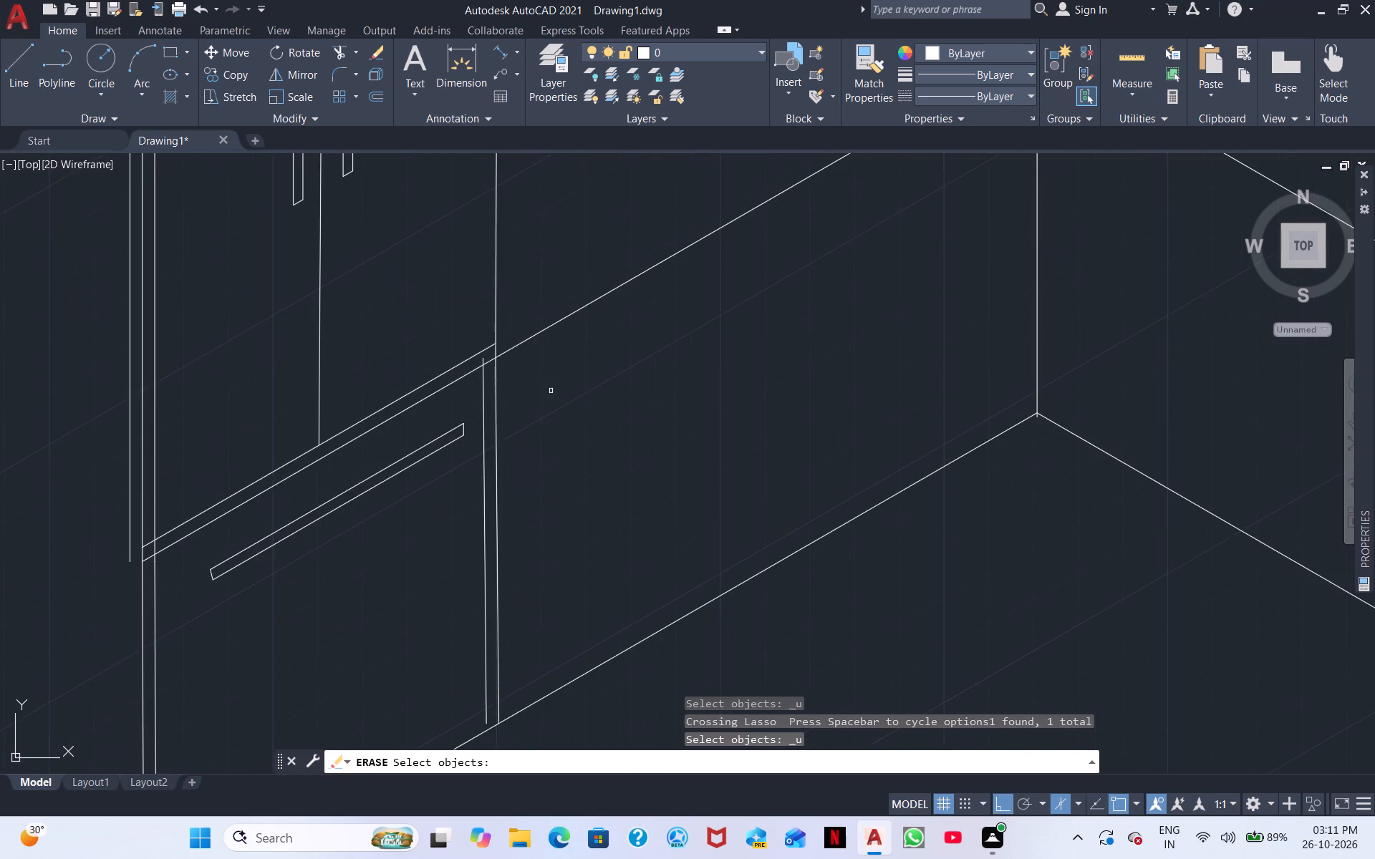
{"action": "middle_click_drag", "start_coordinate": [552, 394], "coordinate": [955, 279]}
{"action": "scroll", "coordinate": [490, 507], "scroll_direction": "up", "scroll_amount": 1}
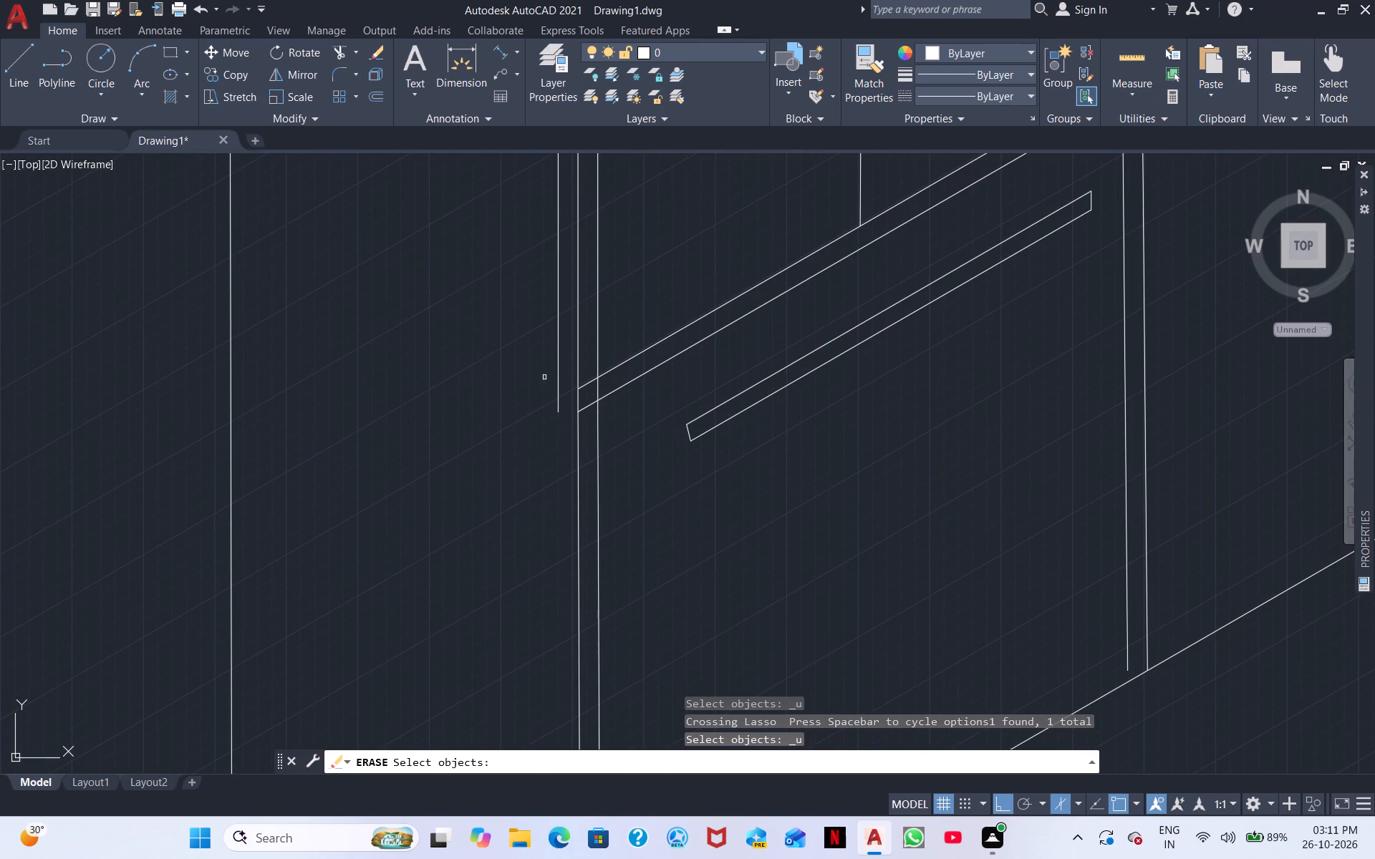
{"action": "left_click", "coordinate": [559, 372]}
{"action": "middle_click_drag", "start_coordinate": [539, 285], "coordinate": [426, 658]}
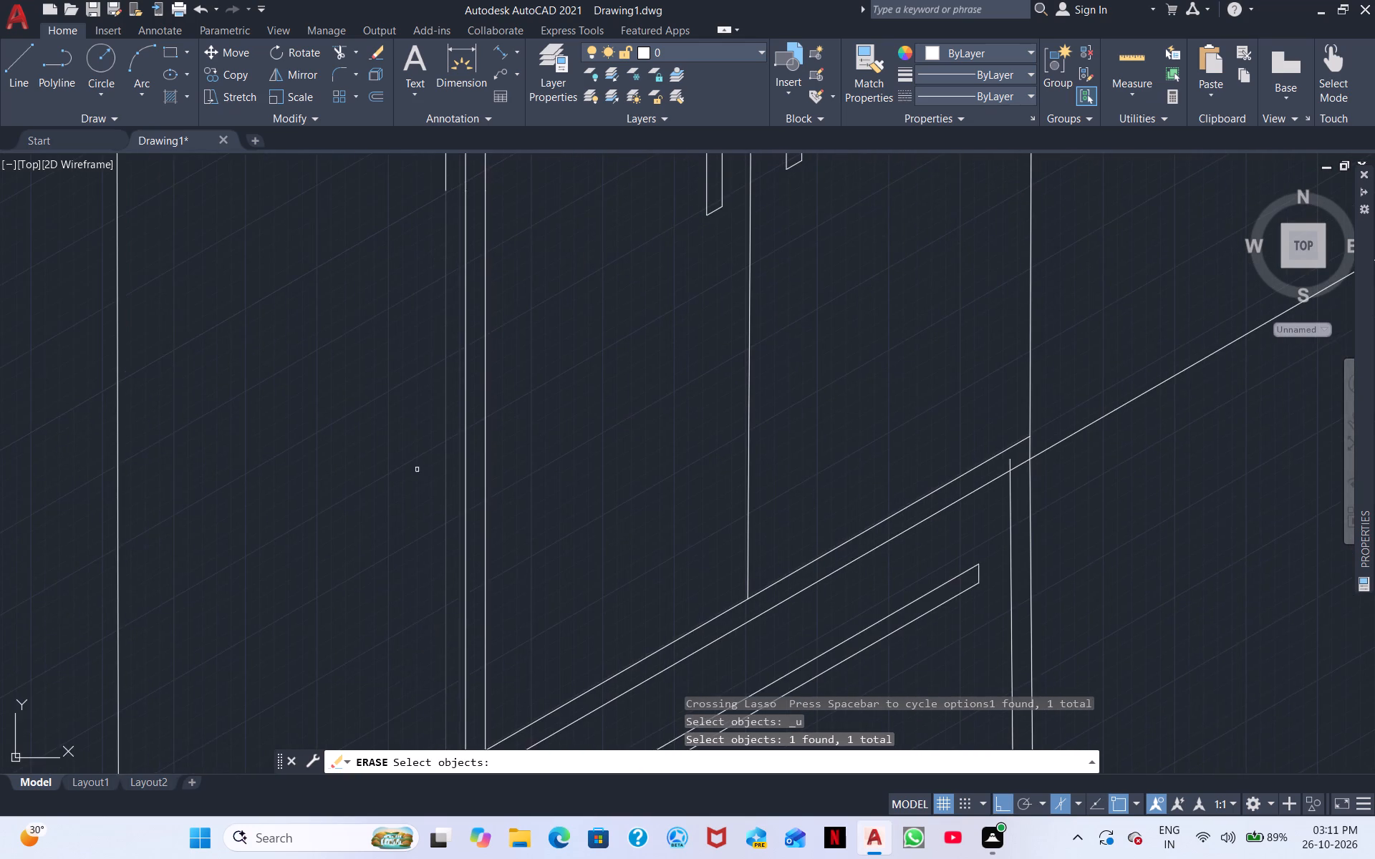
{"action": "middle_click_drag", "start_coordinate": [418, 391], "coordinate": [325, 712]}
{"action": "left_click", "coordinate": [354, 505]}
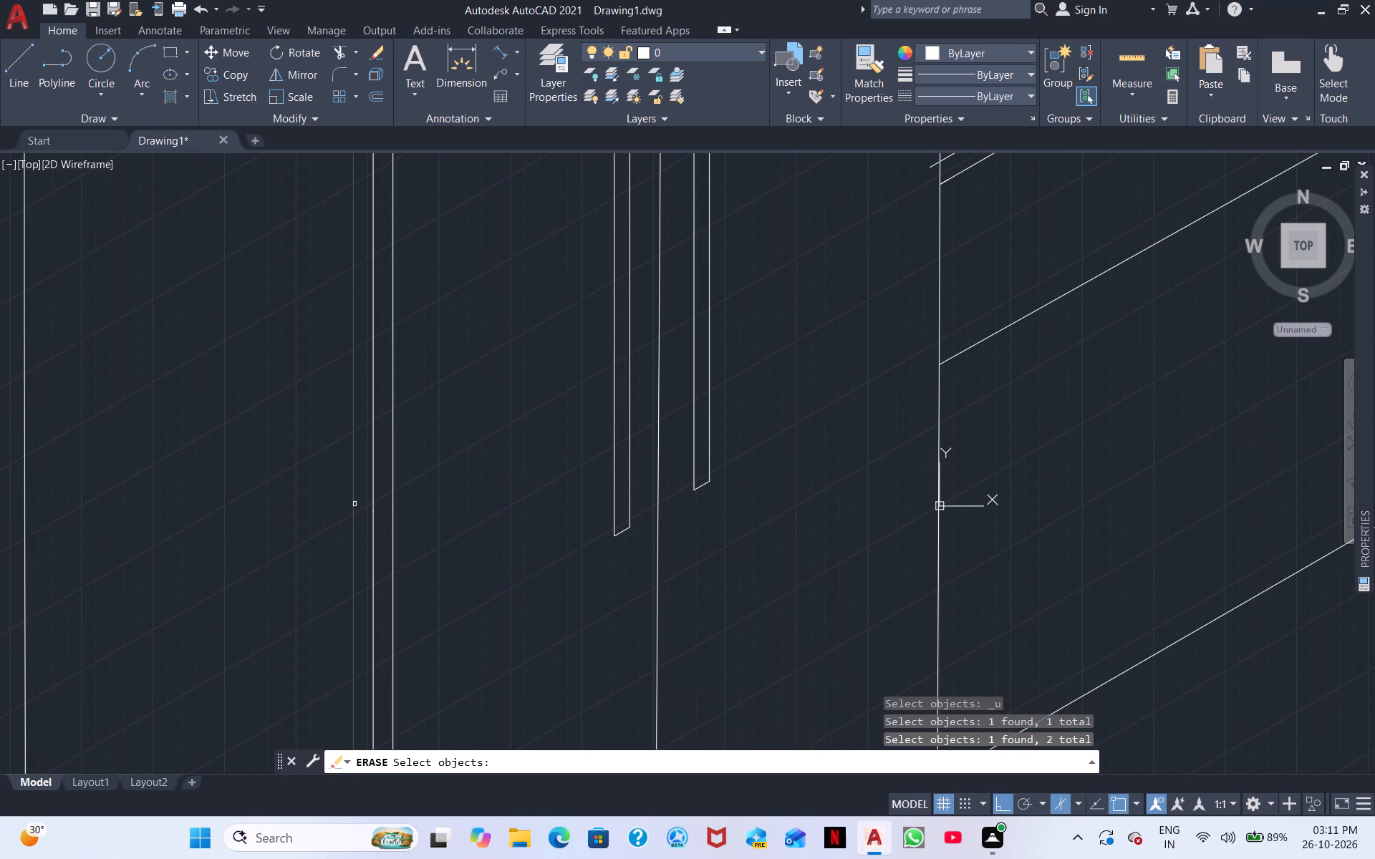
{"action": "scroll", "coordinate": [392, 488], "scroll_direction": "down", "scroll_amount": 2}
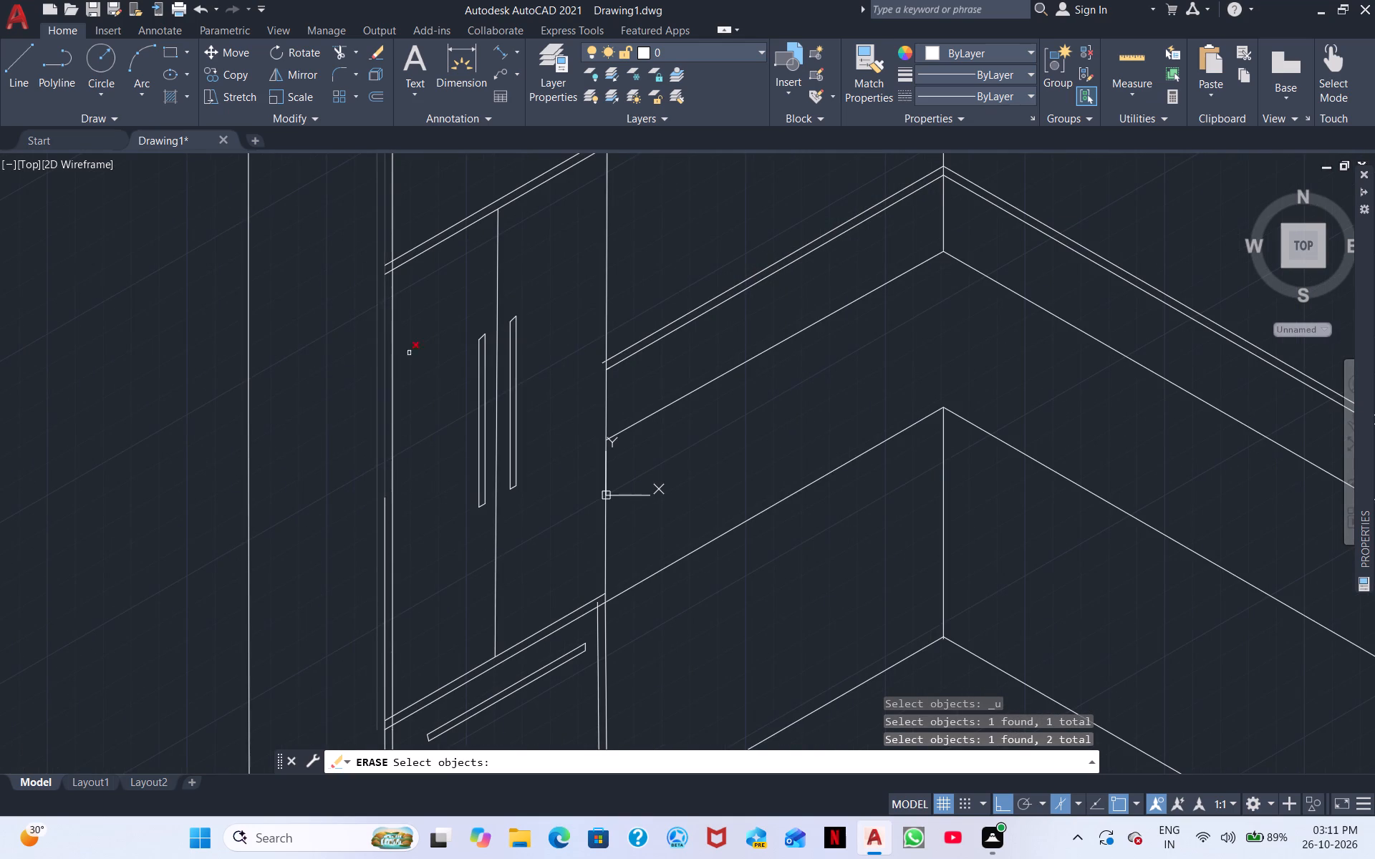
{"action": "middle_click_drag", "start_coordinate": [425, 338], "coordinate": [414, 578]}
{"action": "scroll", "coordinate": [395, 516], "scroll_direction": "up", "scroll_amount": 1}
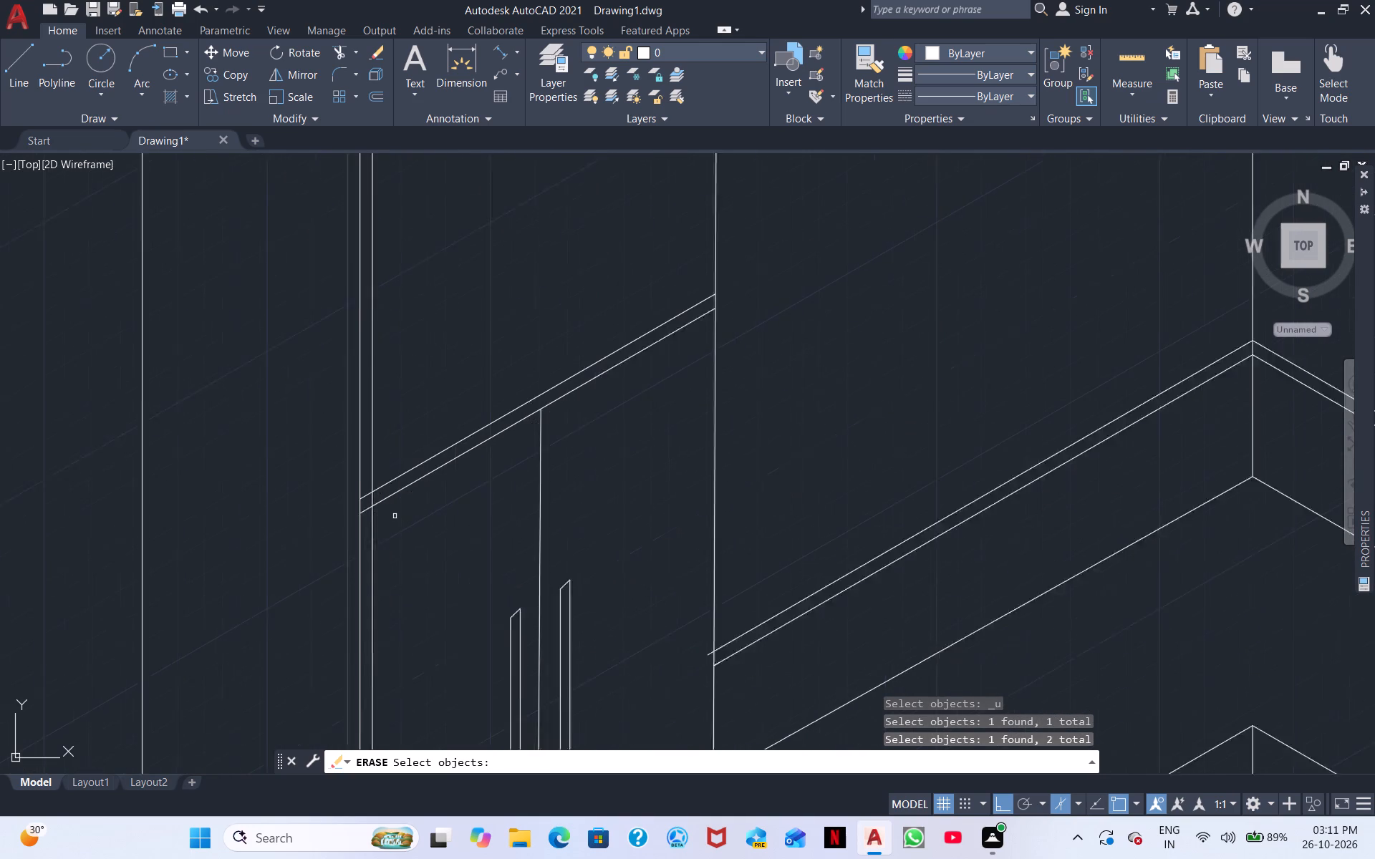
{"action": "scroll", "coordinate": [395, 516], "scroll_direction": "up", "scroll_amount": 2}
{"action": "middle_click_drag", "start_coordinate": [394, 515], "coordinate": [436, 604]}
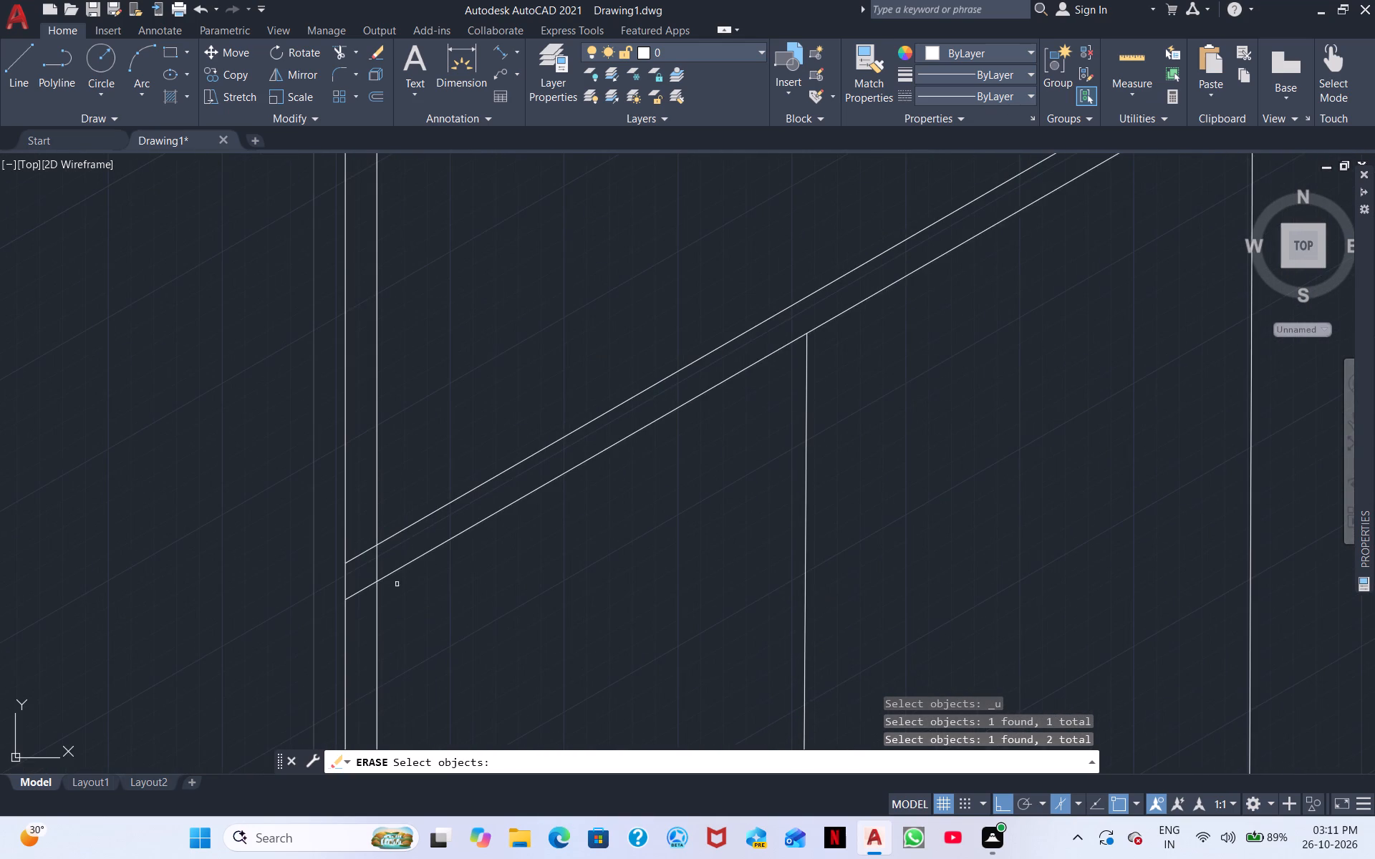
{"action": "left_click_drag", "start_coordinate": [363, 518], "coordinate": [363, 519]}
{"action": "left_click_drag", "start_coordinate": [363, 519], "coordinate": [373, 487]}
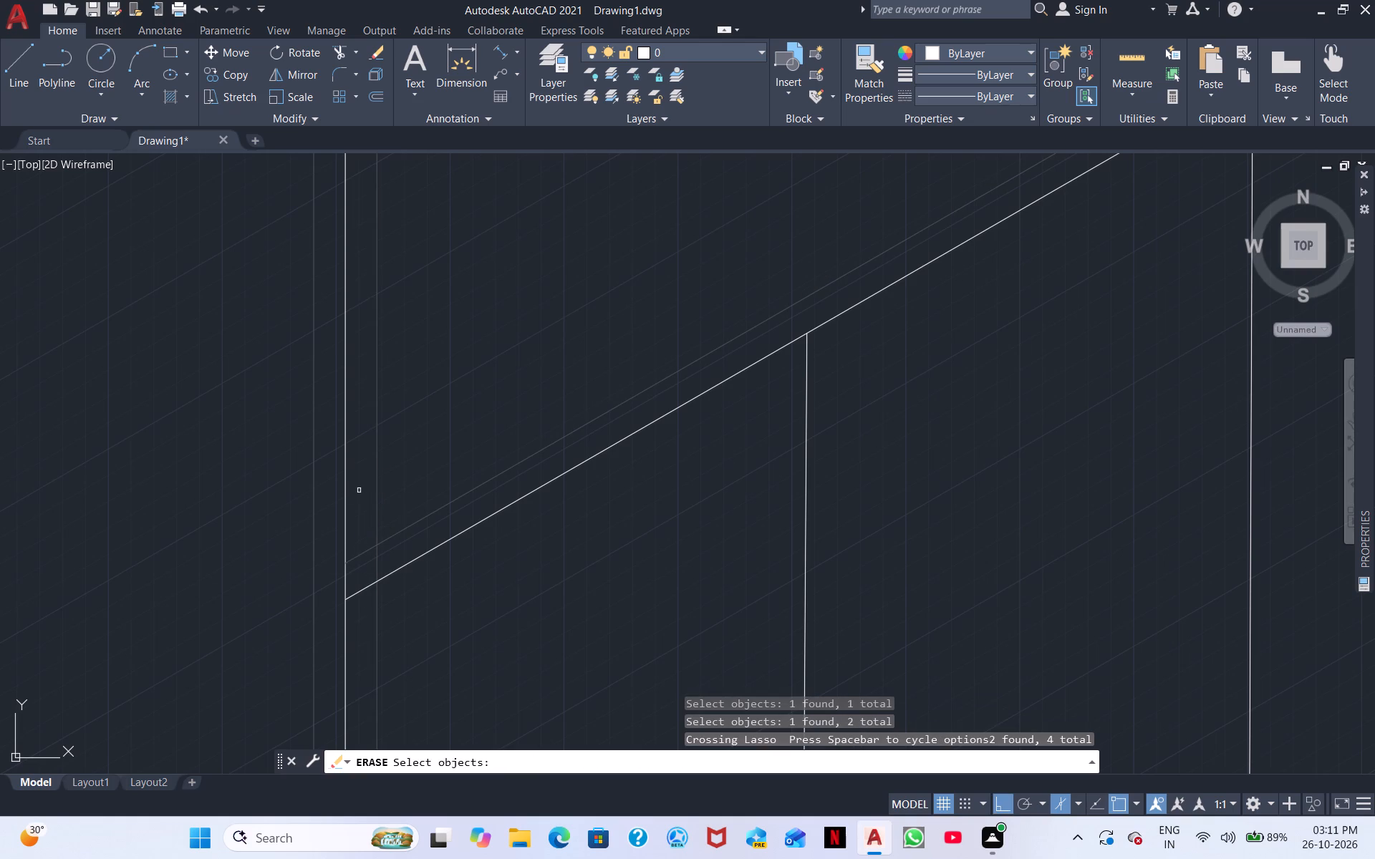
{"action": "key", "text": "ctrl+z"}
{"action": "scroll", "coordinate": [386, 484], "scroll_direction": "down", "scroll_amount": 2}
{"action": "scroll", "coordinate": [528, 480], "scroll_direction": "down", "scroll_amount": 1}
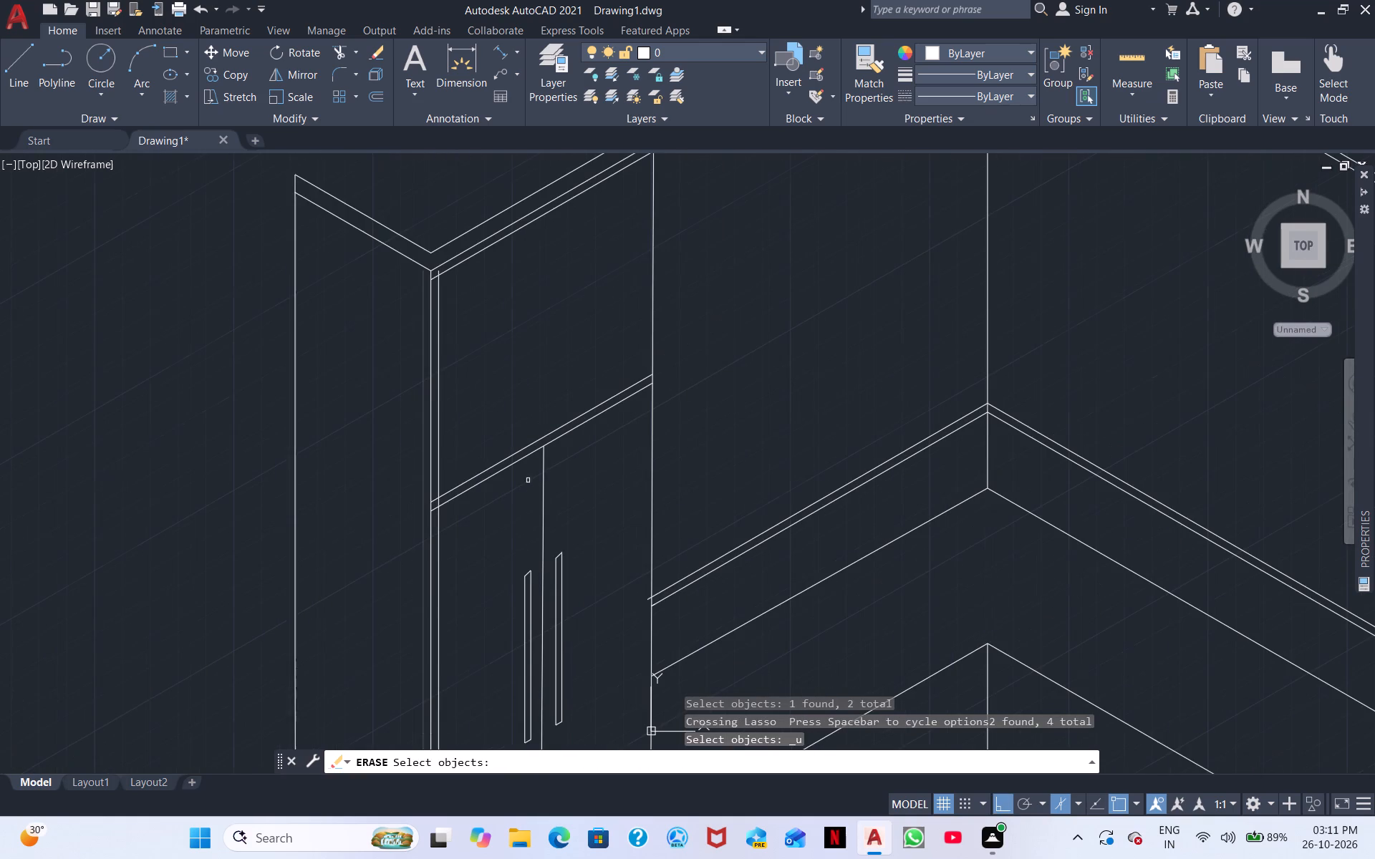
{"action": "scroll", "coordinate": [463, 324], "scroll_direction": "up", "scroll_amount": 3}
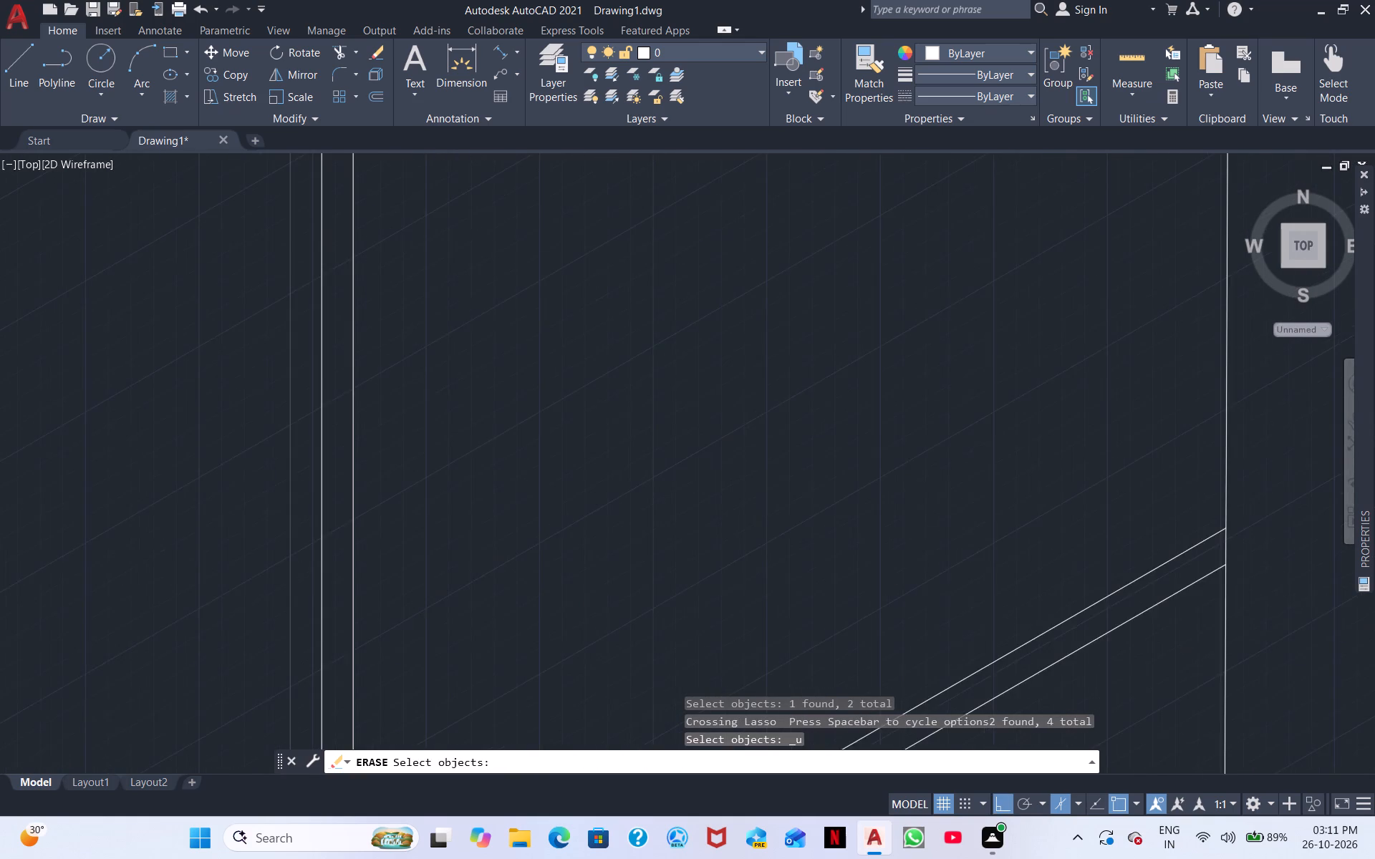
{"action": "middle_click_drag", "start_coordinate": [463, 324], "coordinate": [475, 759]}
{"action": "scroll", "coordinate": [478, 724], "scroll_direction": "up", "scroll_amount": 1}
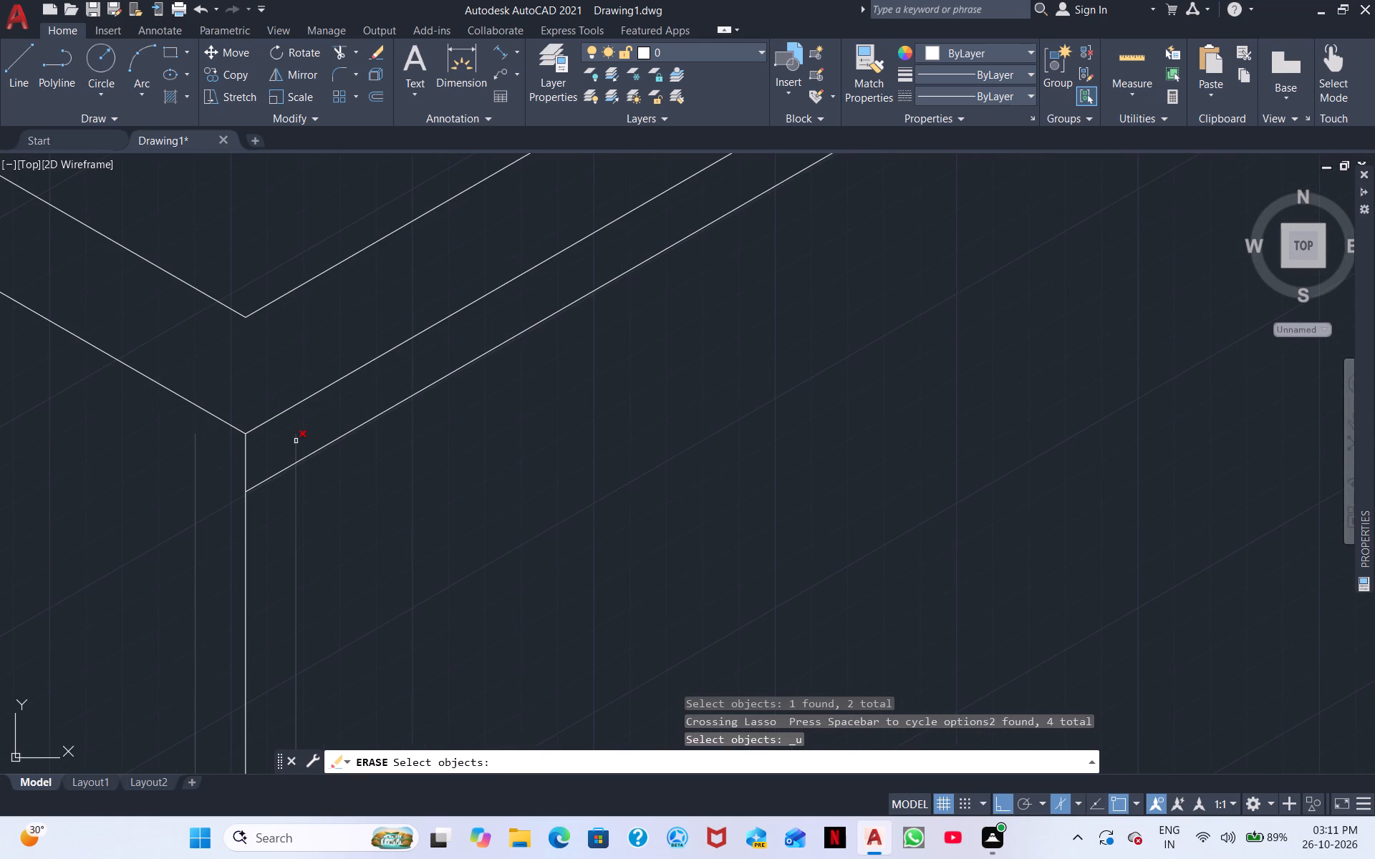
{"action": "left_click_drag", "start_coordinate": [269, 462], "coordinate": [261, 502]}
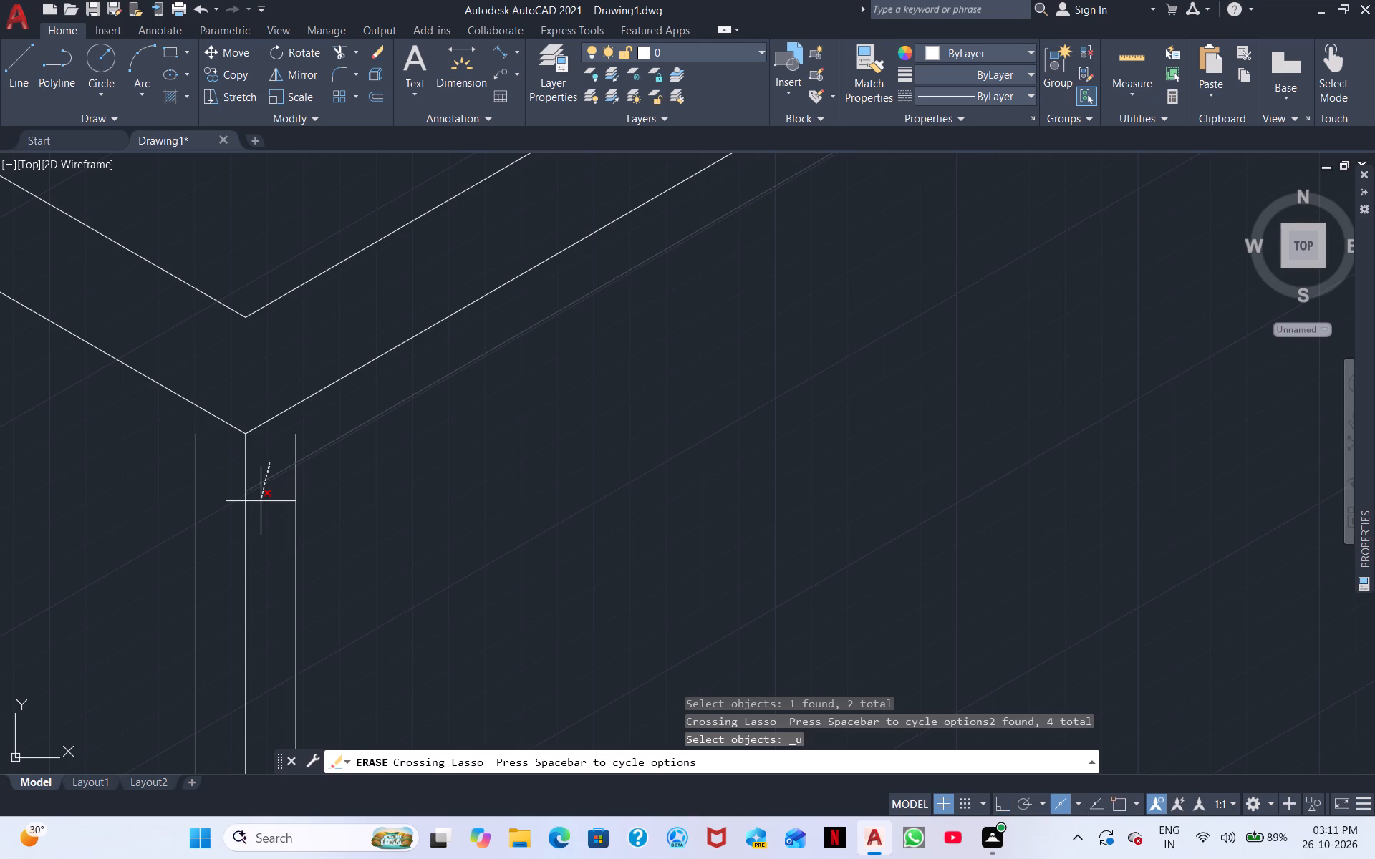
{"action": "left_click_drag", "start_coordinate": [261, 502], "coordinate": [261, 470]}
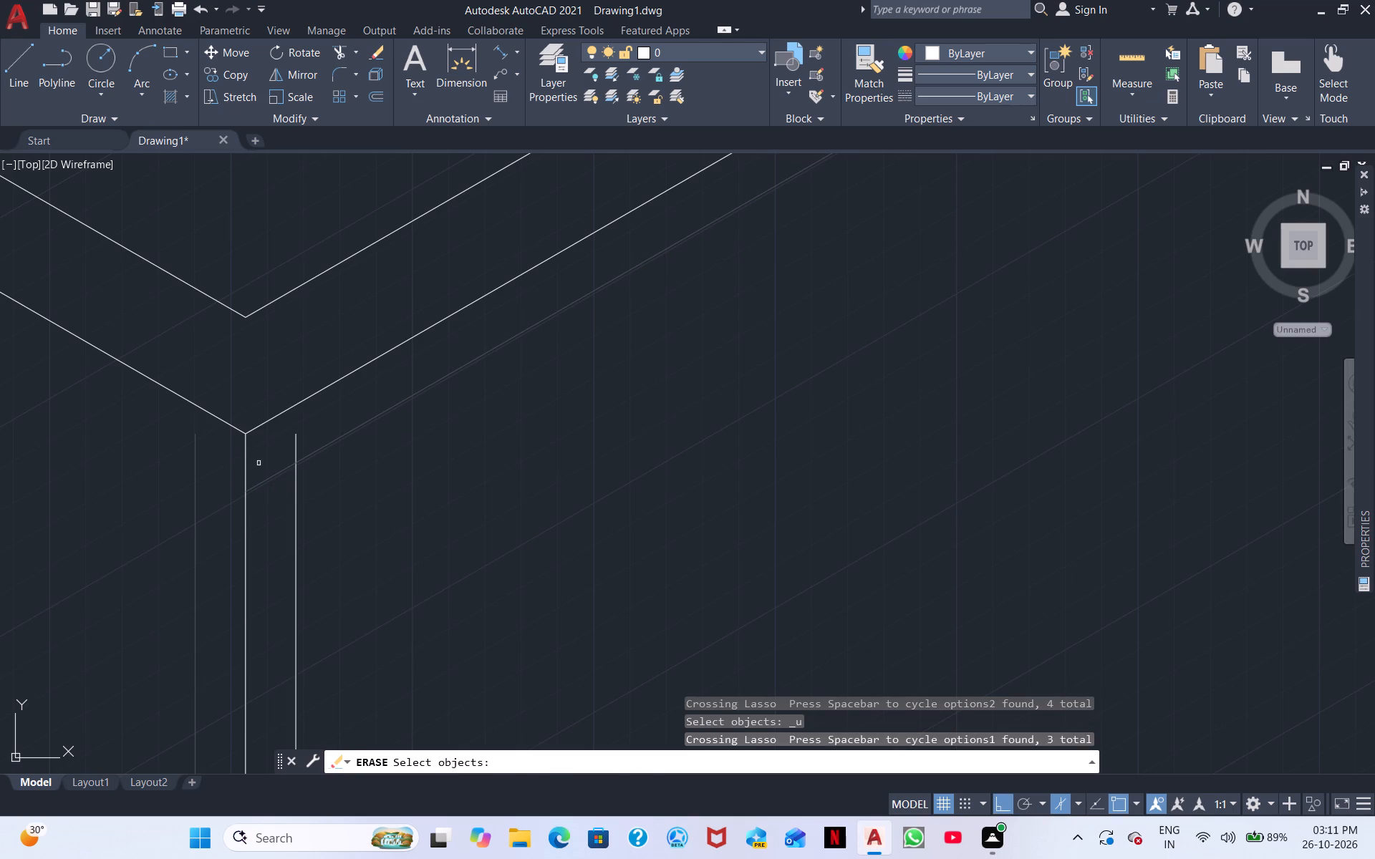
{"action": "key", "text": "ctrl+z"}
{"action": "scroll", "coordinate": [413, 504], "scroll_direction": "down", "scroll_amount": 3}
{"action": "scroll", "coordinate": [481, 529], "scroll_direction": "down", "scroll_amount": 1}
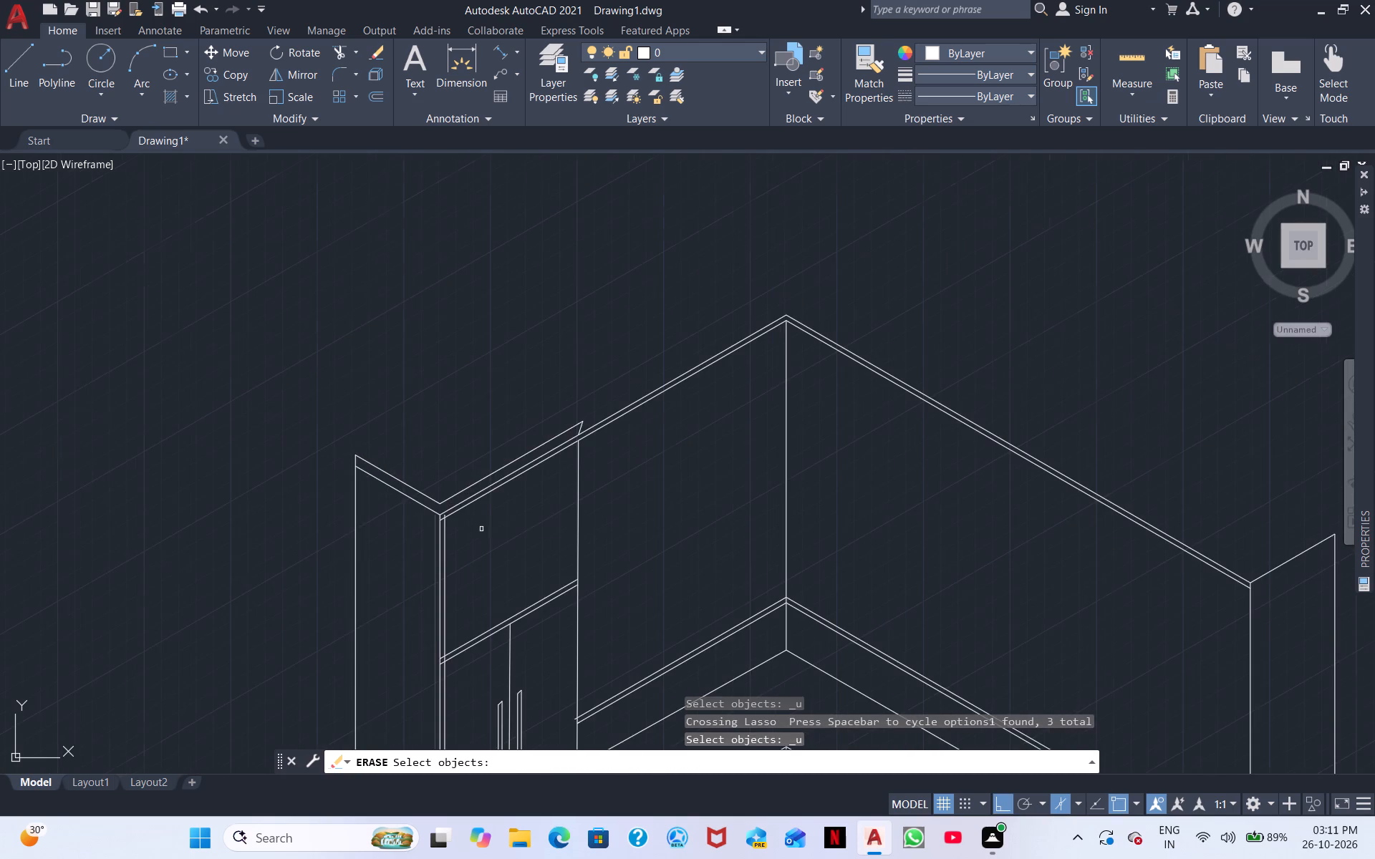
{"action": "scroll", "coordinate": [481, 529], "scroll_direction": "down", "scroll_amount": 1}
{"action": "middle_click_drag", "start_coordinate": [527, 521], "coordinate": [415, 410]}
{"action": "scroll", "coordinate": [301, 442], "scroll_direction": "up", "scroll_amount": 4}
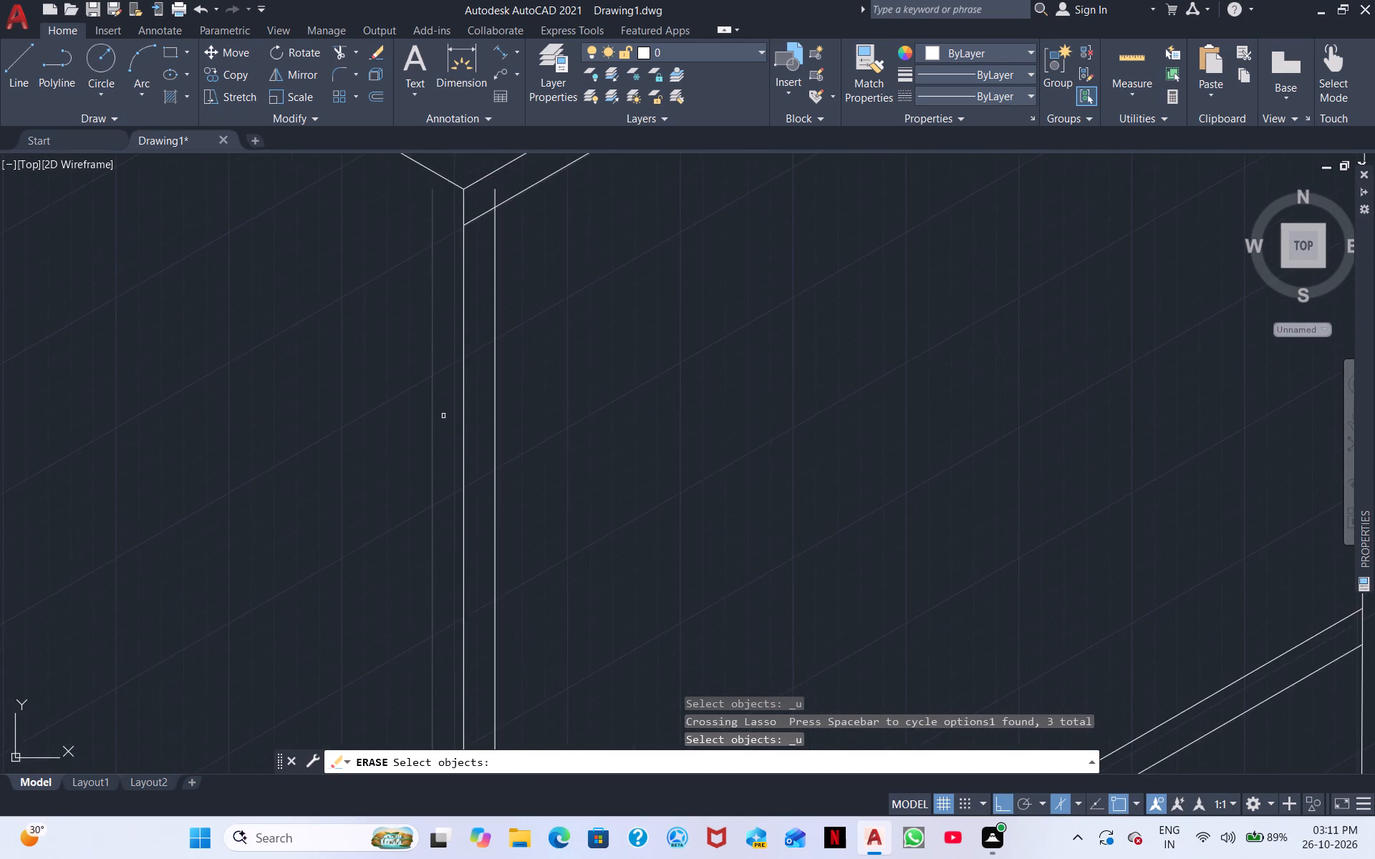
{"action": "middle_click_drag", "start_coordinate": [443, 416], "coordinate": [443, 841]}
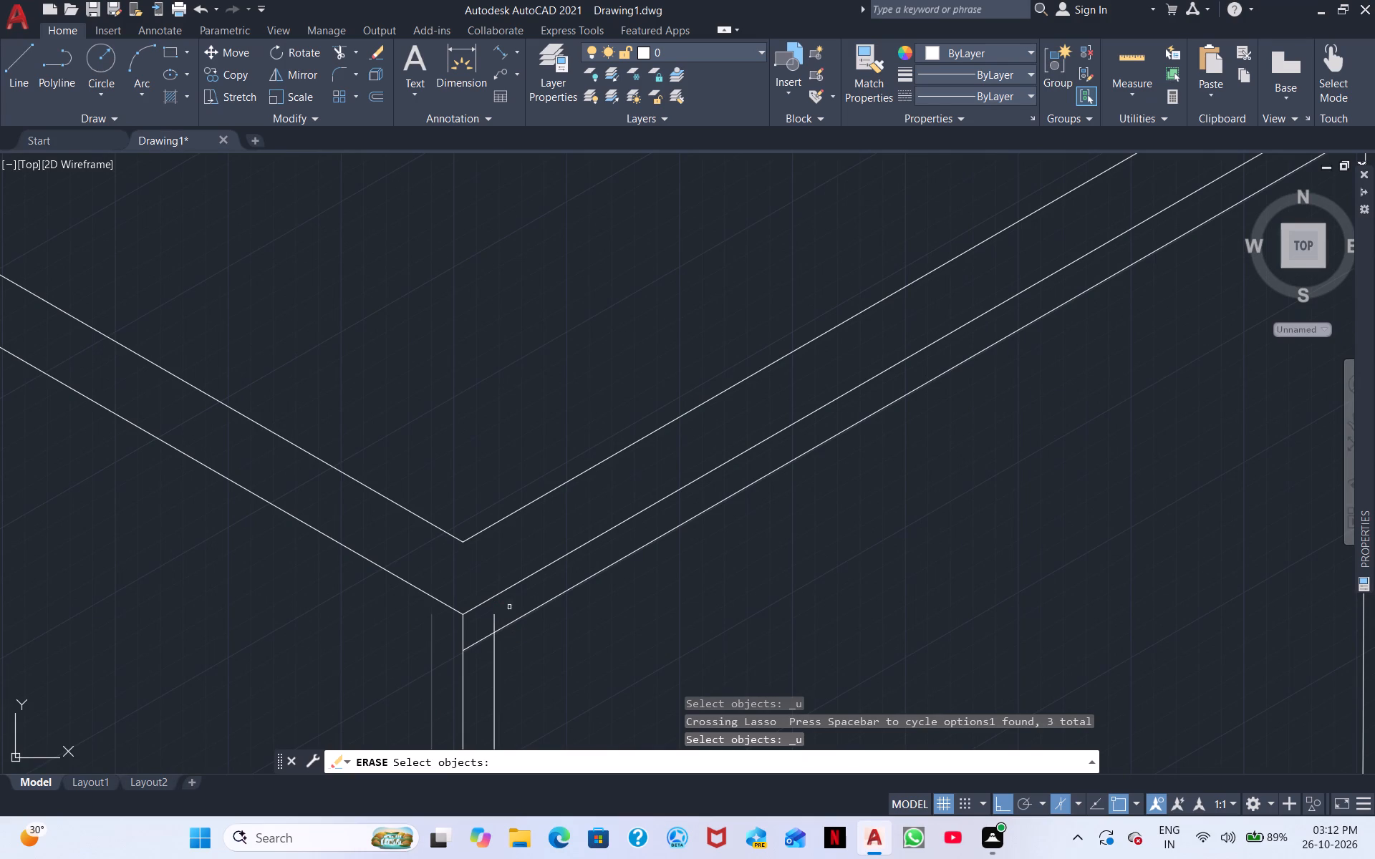
{"action": "left_click_drag", "start_coordinate": [517, 604], "coordinate": [483, 621]}
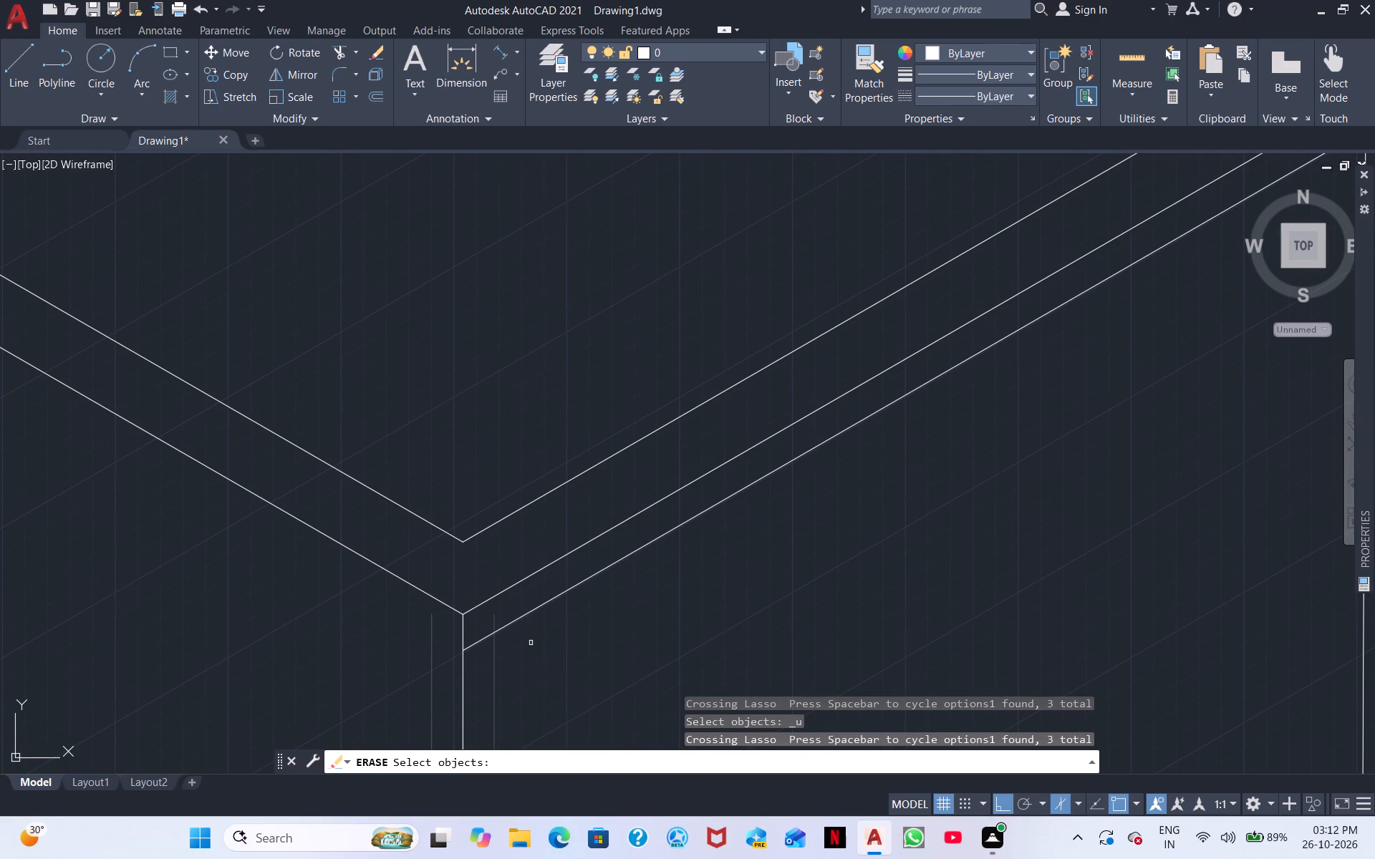
{"action": "key", "text": "ctrl+z"}
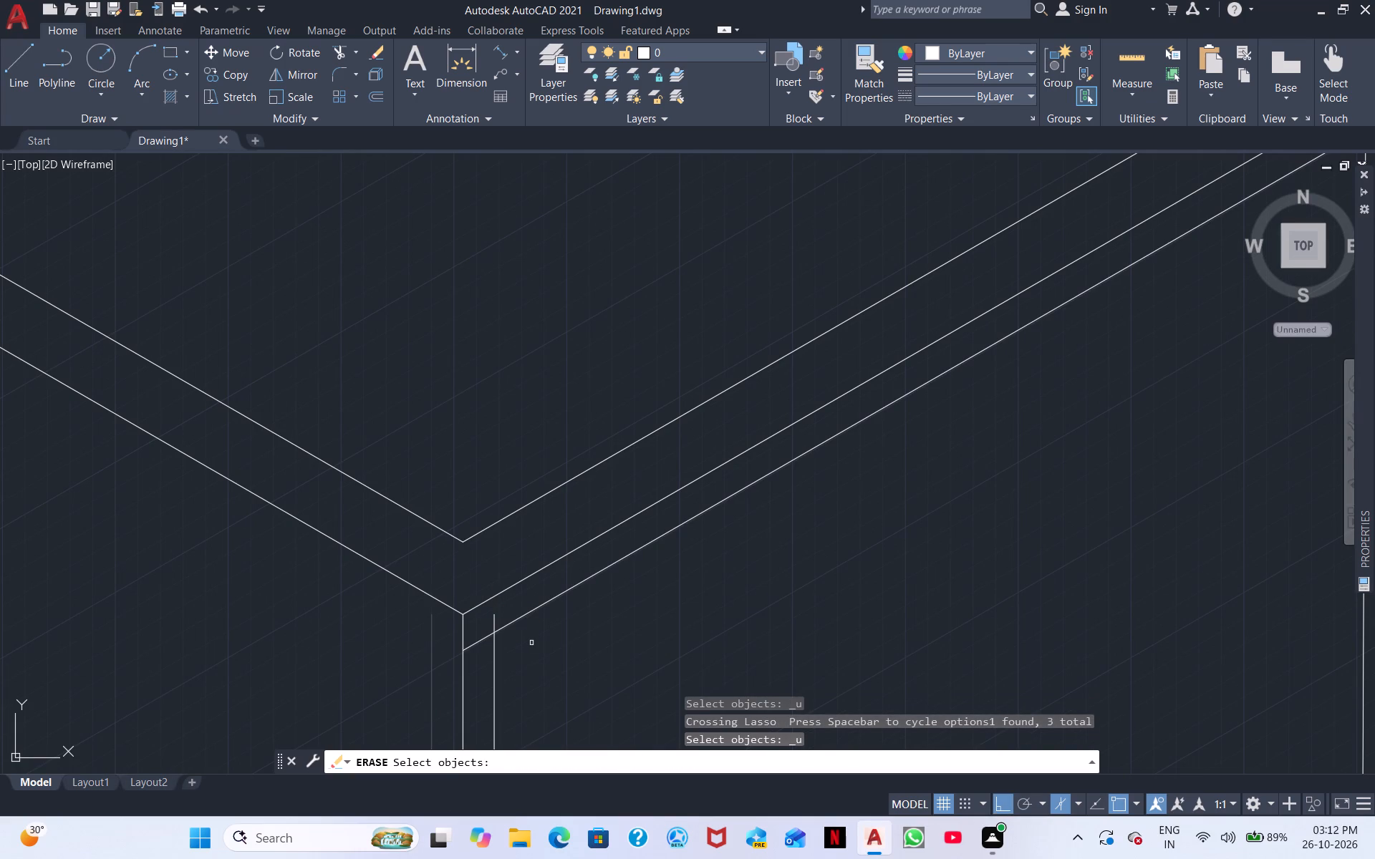
{"action": "right_click", "coordinate": [558, 656]}
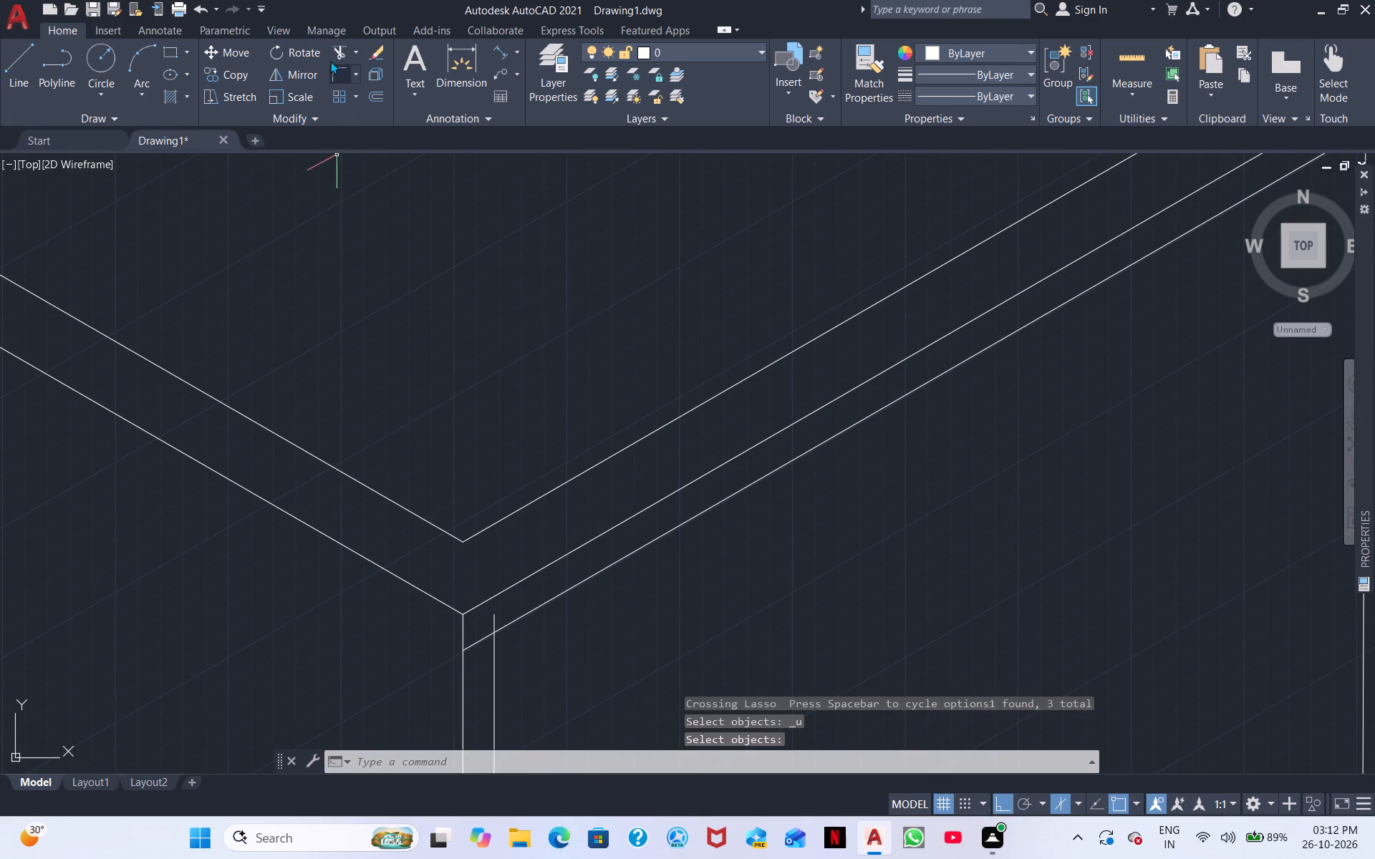
Trim the overlapping line ends at the upper-left inner corner of the tall cabinet's front face into a clean corner.
{"action": "left_click", "coordinate": [338, 52]}
{"action": "scroll", "coordinate": [423, 654], "scroll_direction": "up", "scroll_amount": 2}
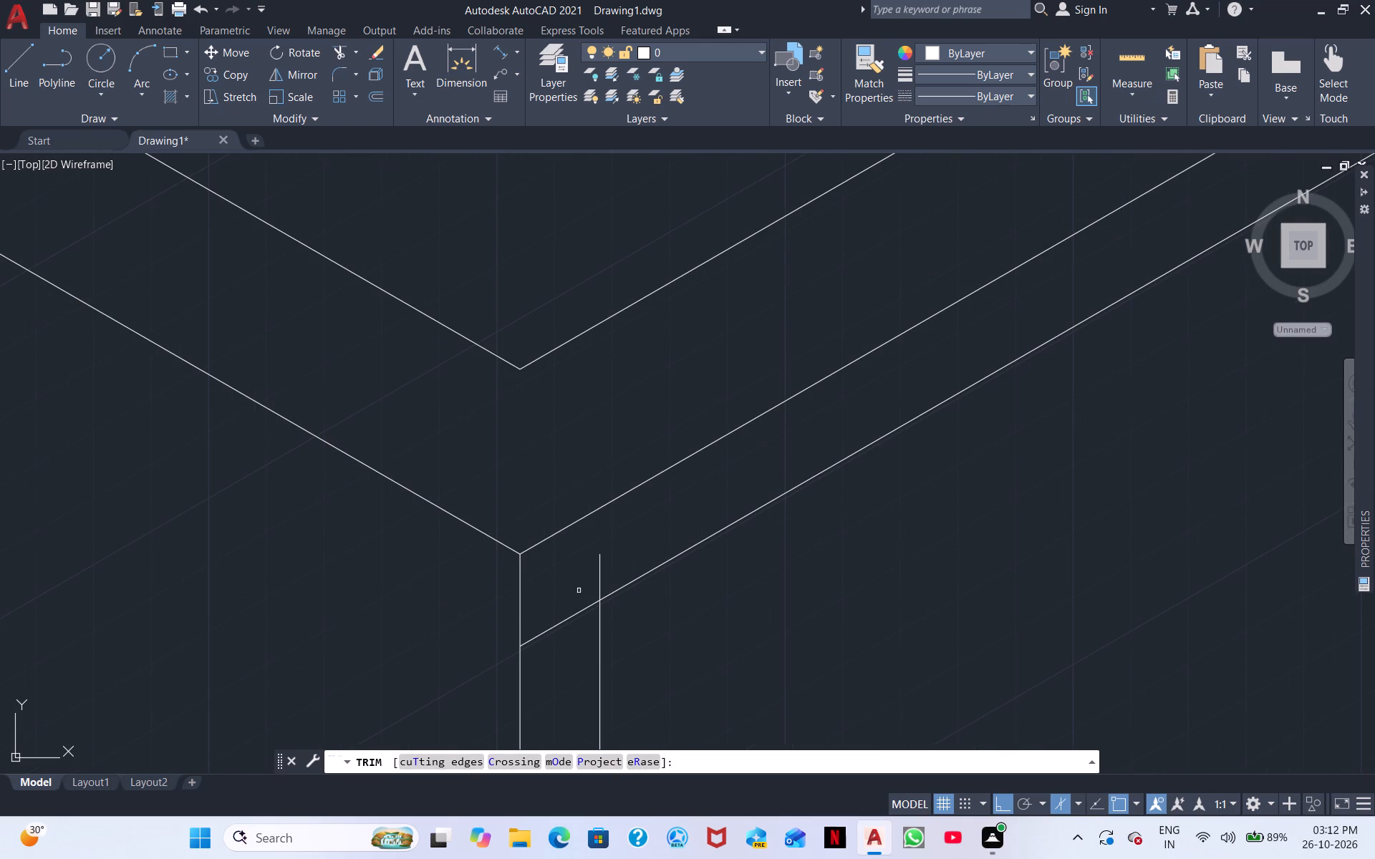
{"action": "left_click", "coordinate": [545, 631]}
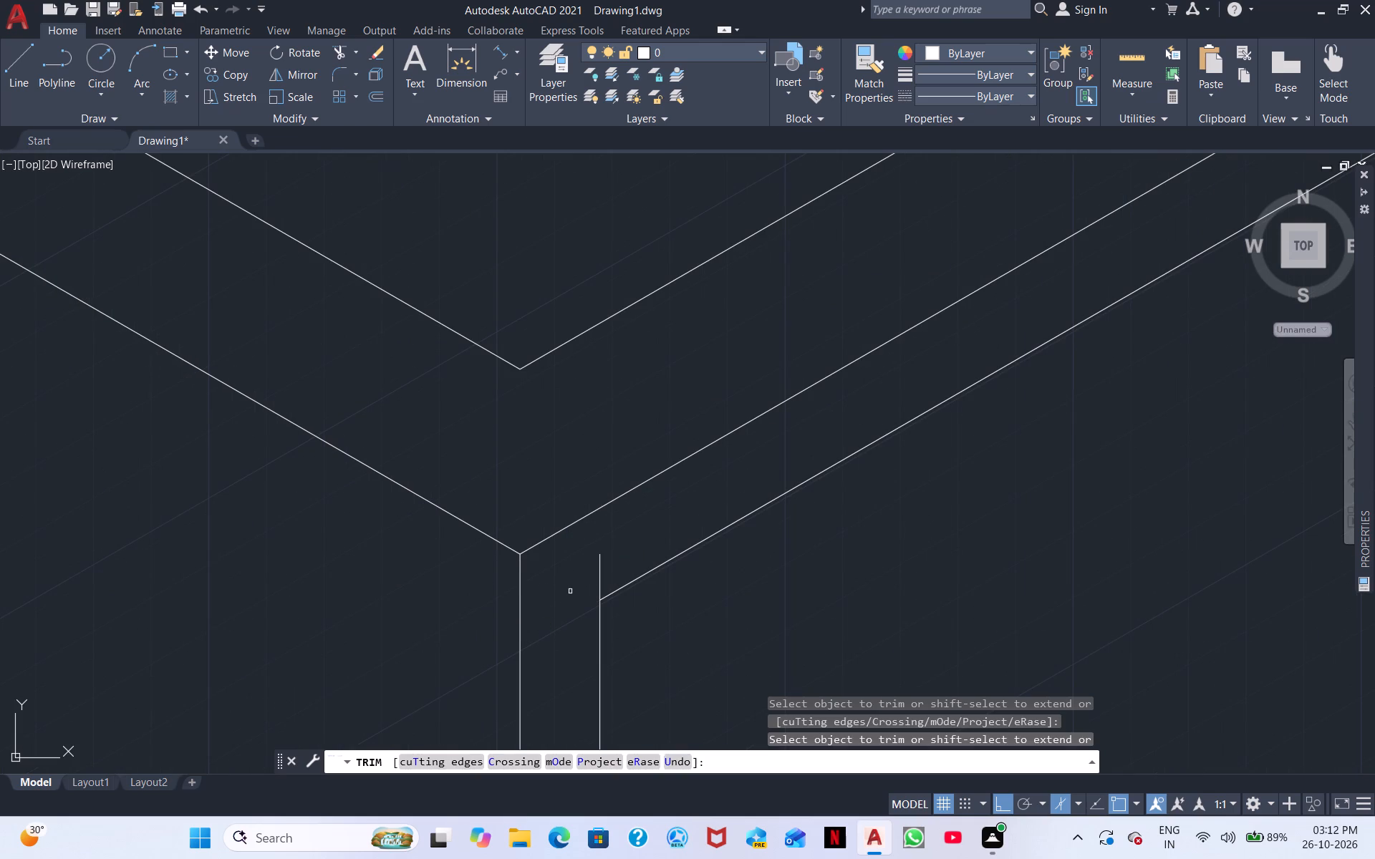
{"action": "left_click", "coordinate": [599, 569]}
Trim the stub of the bottom panel's right inner vertical line that overshoots the panel's top edge.
{"action": "scroll", "coordinate": [667, 646], "scroll_direction": "down", "scroll_amount": 3}
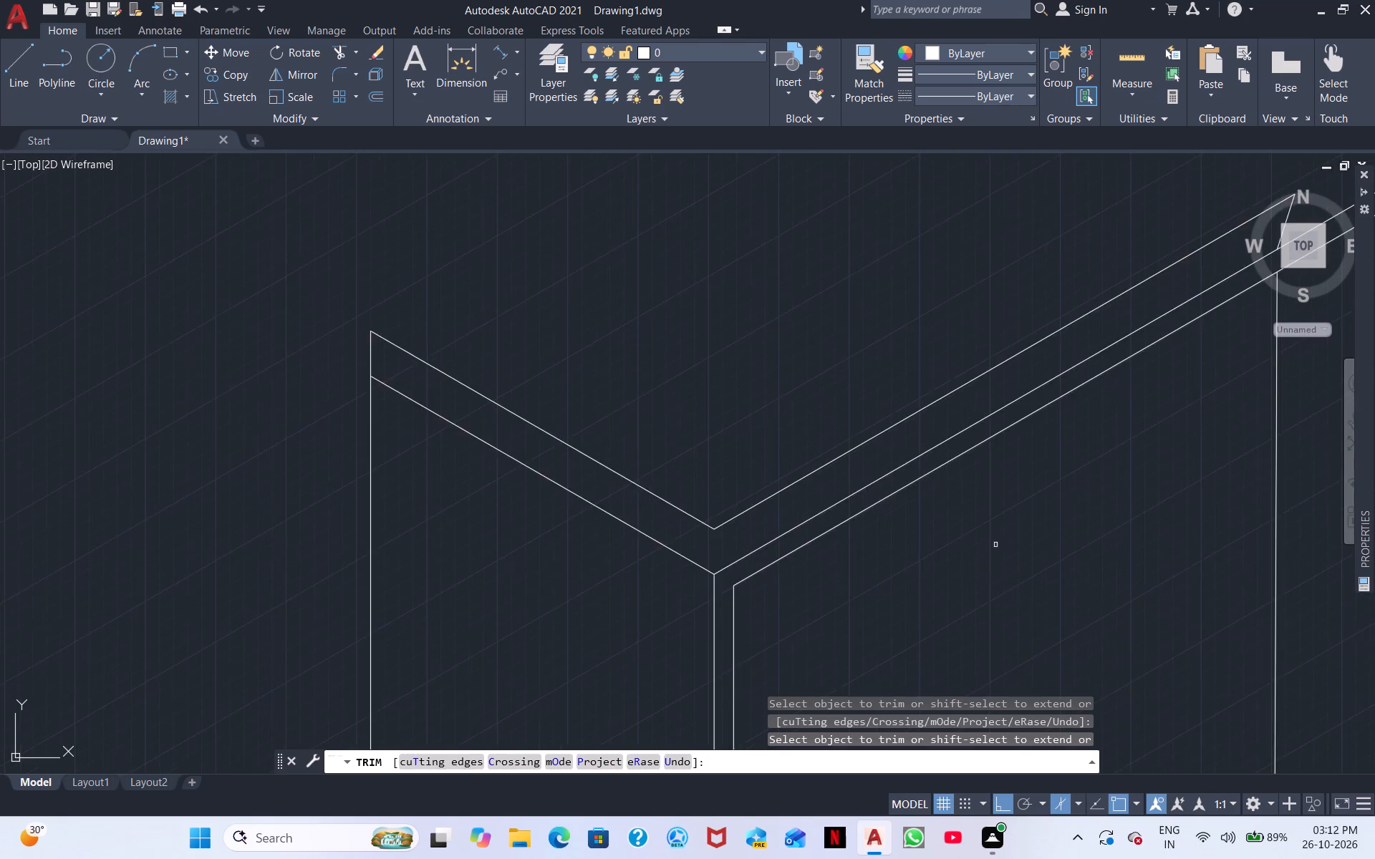
{"action": "middle_click_drag", "start_coordinate": [991, 545], "coordinate": [322, 802]}
{"action": "scroll", "coordinate": [781, 494], "scroll_direction": "down", "scroll_amount": 1}
{"action": "middle_click_drag", "start_coordinate": [941, 540], "coordinate": [689, 303]}
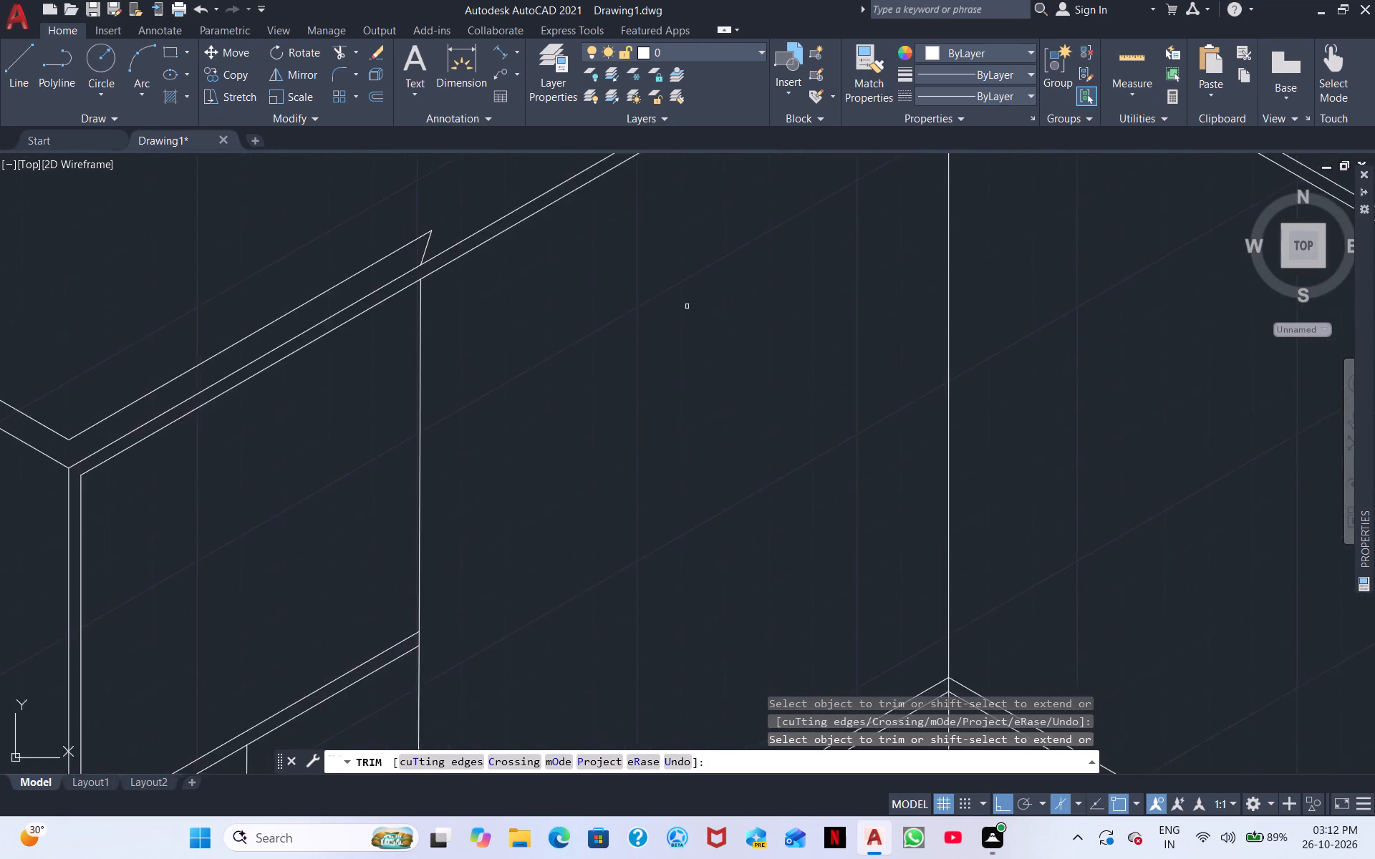
{"action": "scroll", "coordinate": [682, 346], "scroll_direction": "down", "scroll_amount": 2}
{"action": "middle_click_drag", "start_coordinate": [647, 664], "coordinate": [552, 352]}
{"action": "scroll", "coordinate": [444, 503], "scroll_direction": "up", "scroll_amount": 4}
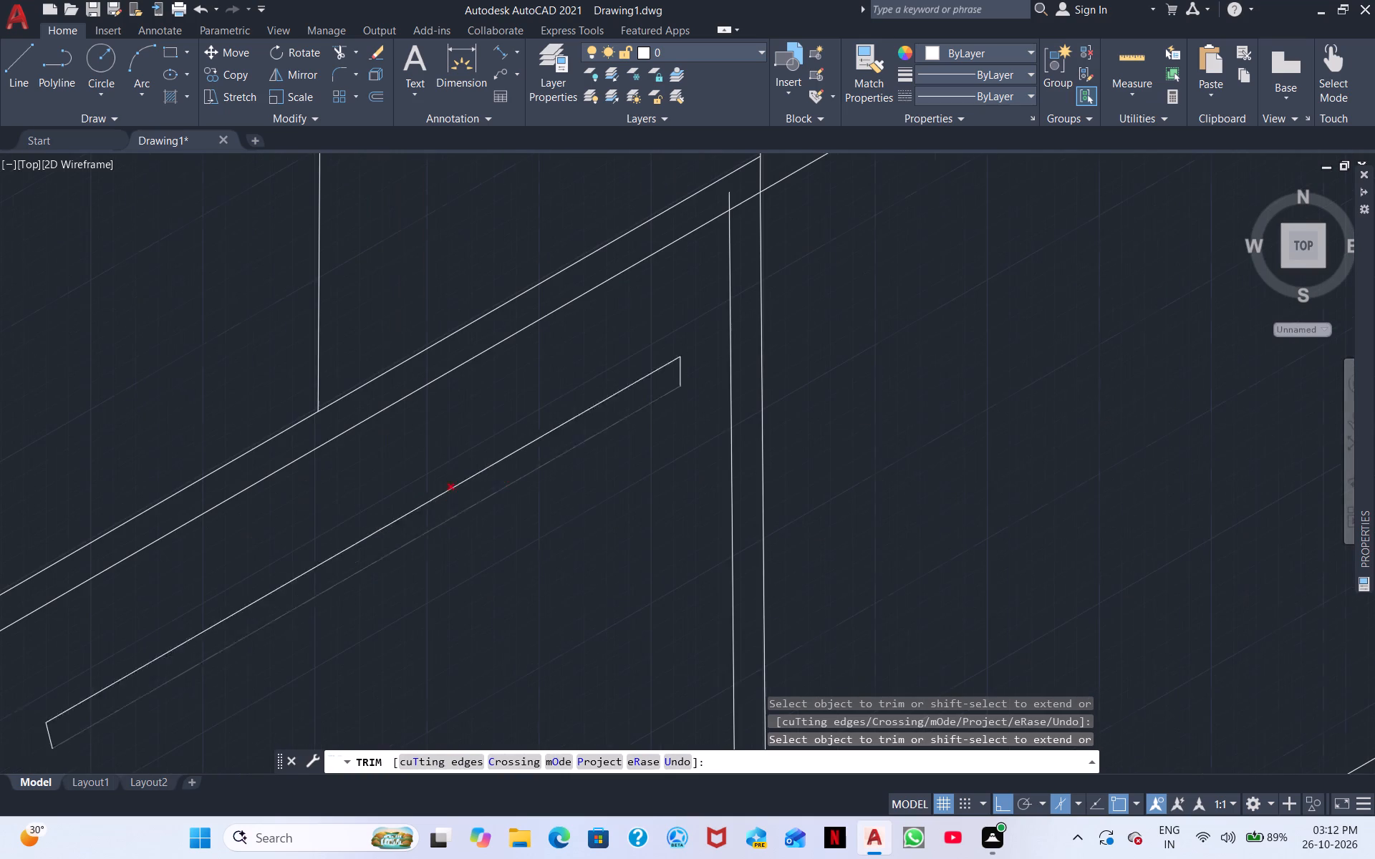
{"action": "middle_click_drag", "start_coordinate": [604, 314], "coordinate": [440, 592]}
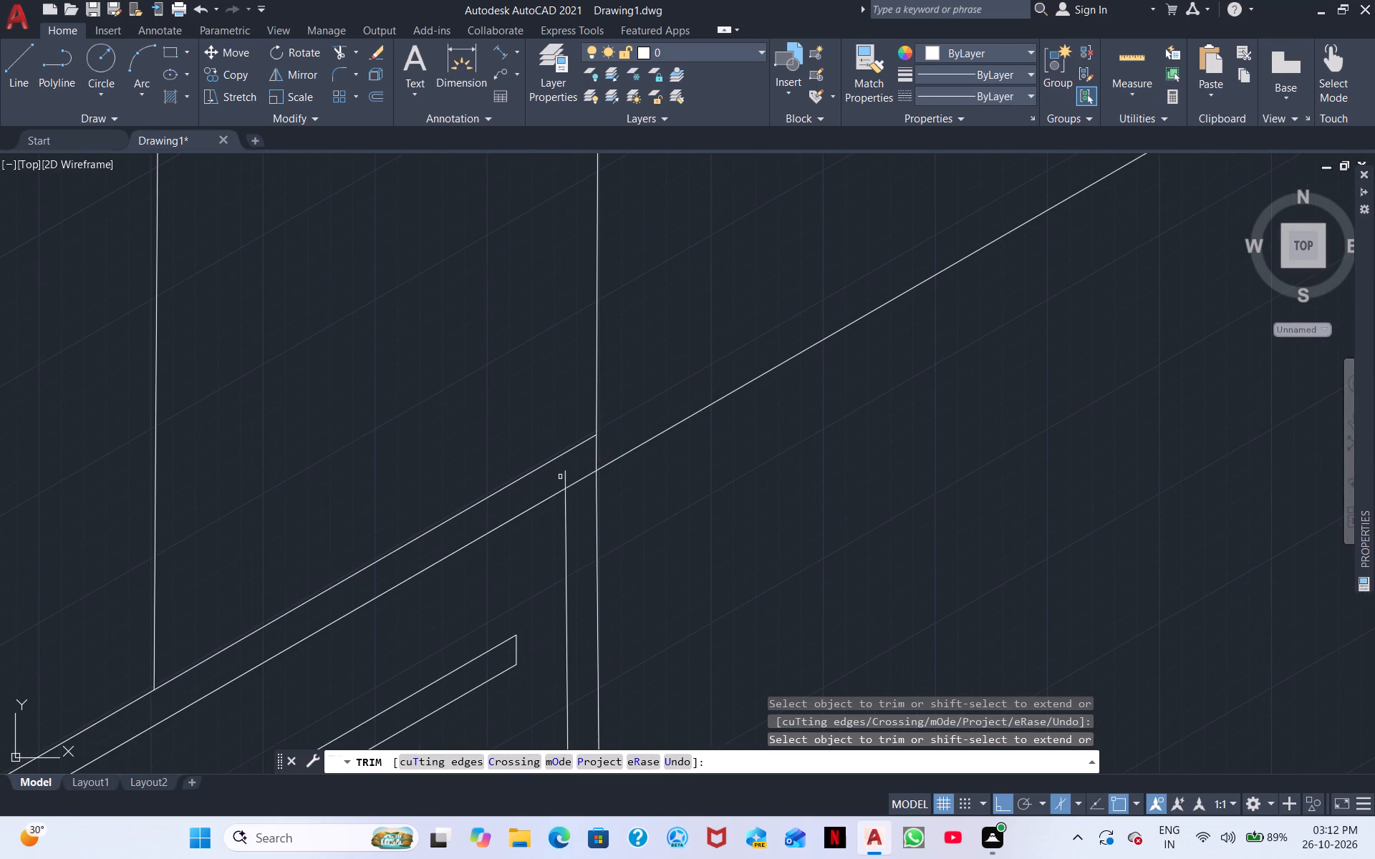
{"action": "left_click", "coordinate": [564, 475]}
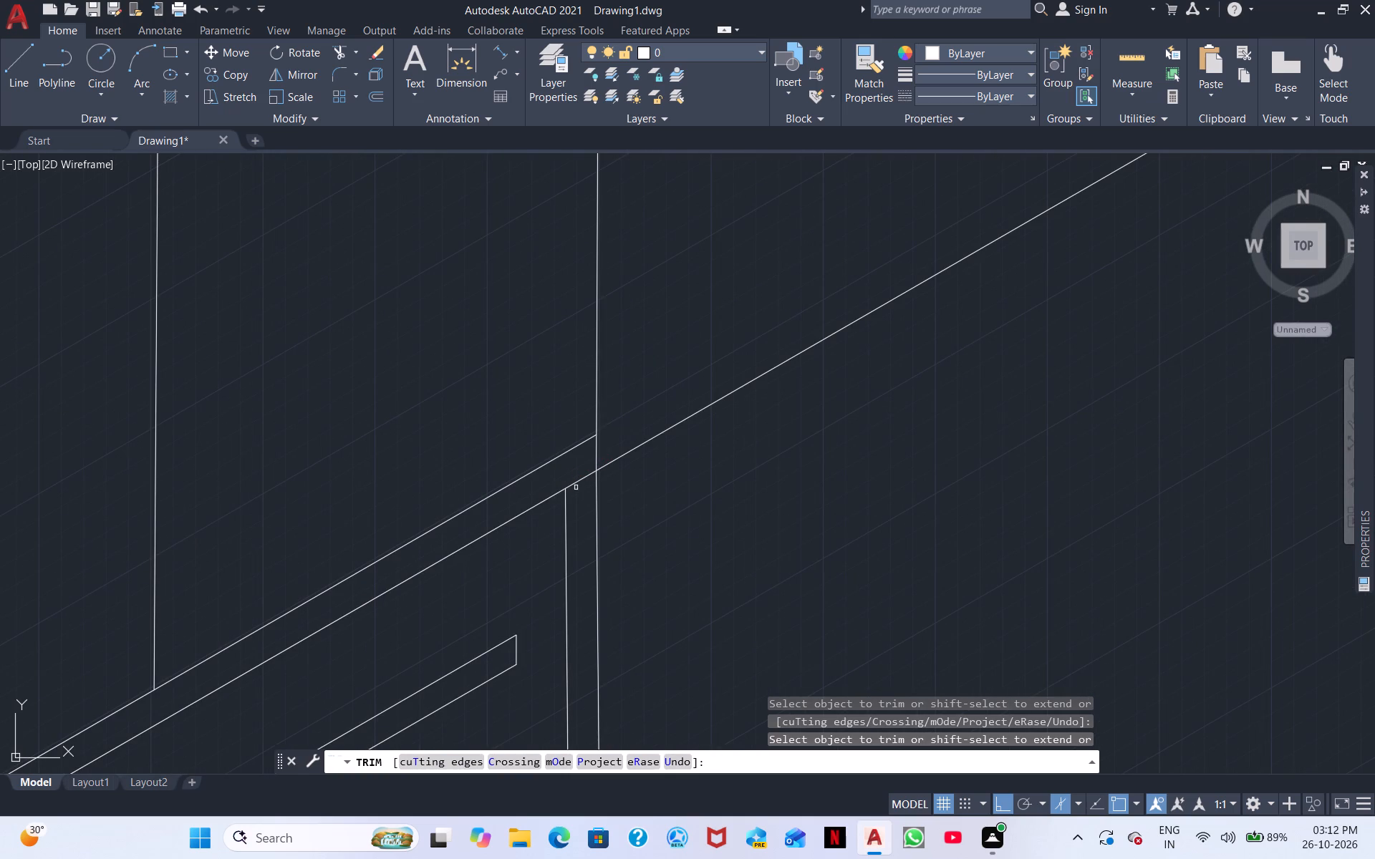
Trim the stub of the bottom panel's top edge that overshoots its right inner vertical line.
{"action": "left_click", "coordinate": [577, 480]}
Trim the crossing lines where the divider strip above the bottom panel meets the cabinet's left front panel strip.
{"action": "scroll", "coordinate": [515, 537], "scroll_direction": "down", "scroll_amount": 2}
{"action": "middle_click_drag", "start_coordinate": [419, 584], "coordinate": [734, 446]}
{"action": "scroll", "coordinate": [509, 573], "scroll_direction": "up", "scroll_amount": 4}
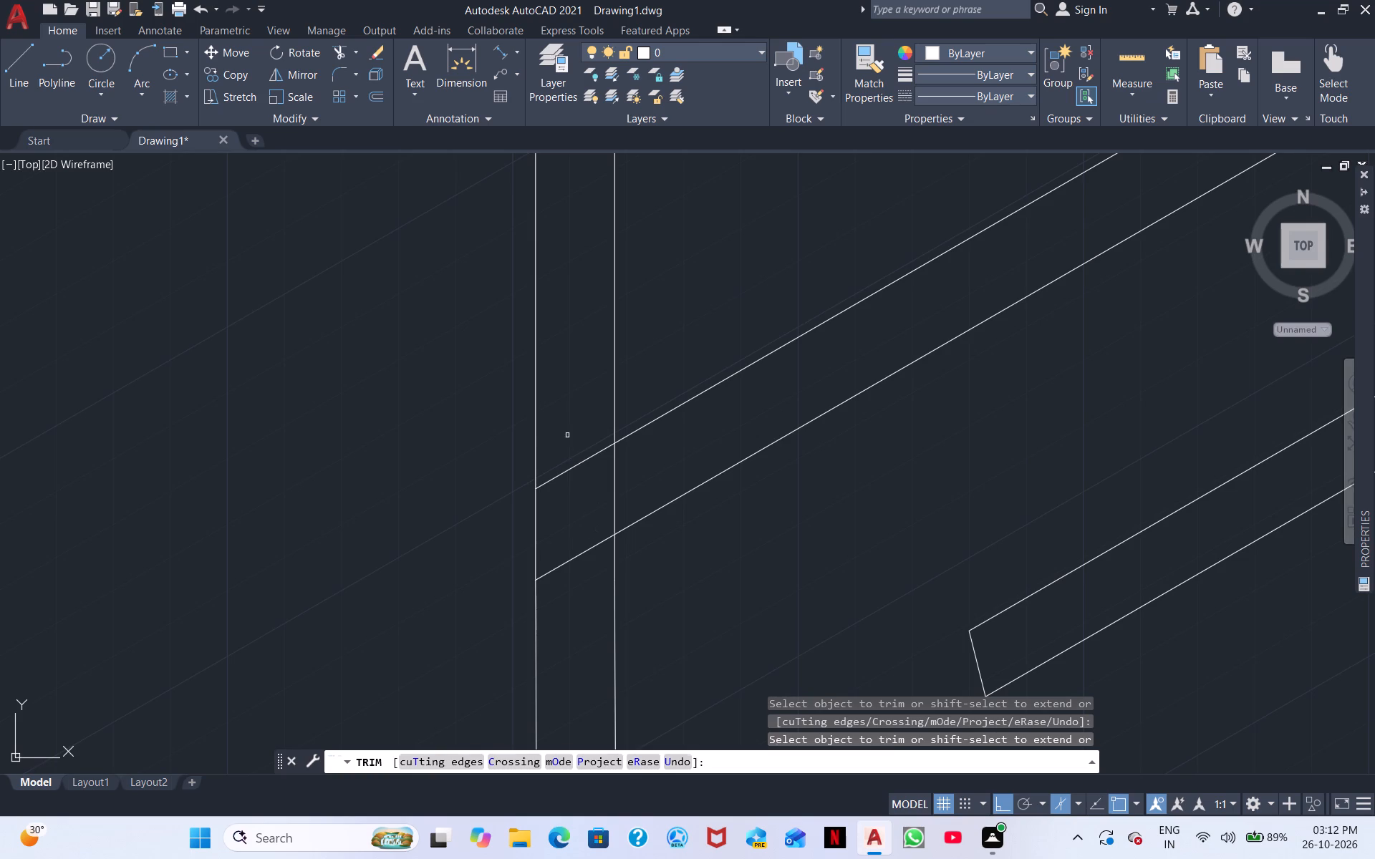
{"action": "left_click_drag", "start_coordinate": [567, 435], "coordinate": [551, 600]}
{"action": "left_click_drag", "start_coordinate": [579, 501], "coordinate": [697, 472]}
Trim the left inner vertical line's overshoot below the tall cabinet's base edge.
{"action": "scroll", "coordinate": [677, 477], "scroll_direction": "down", "scroll_amount": 3}
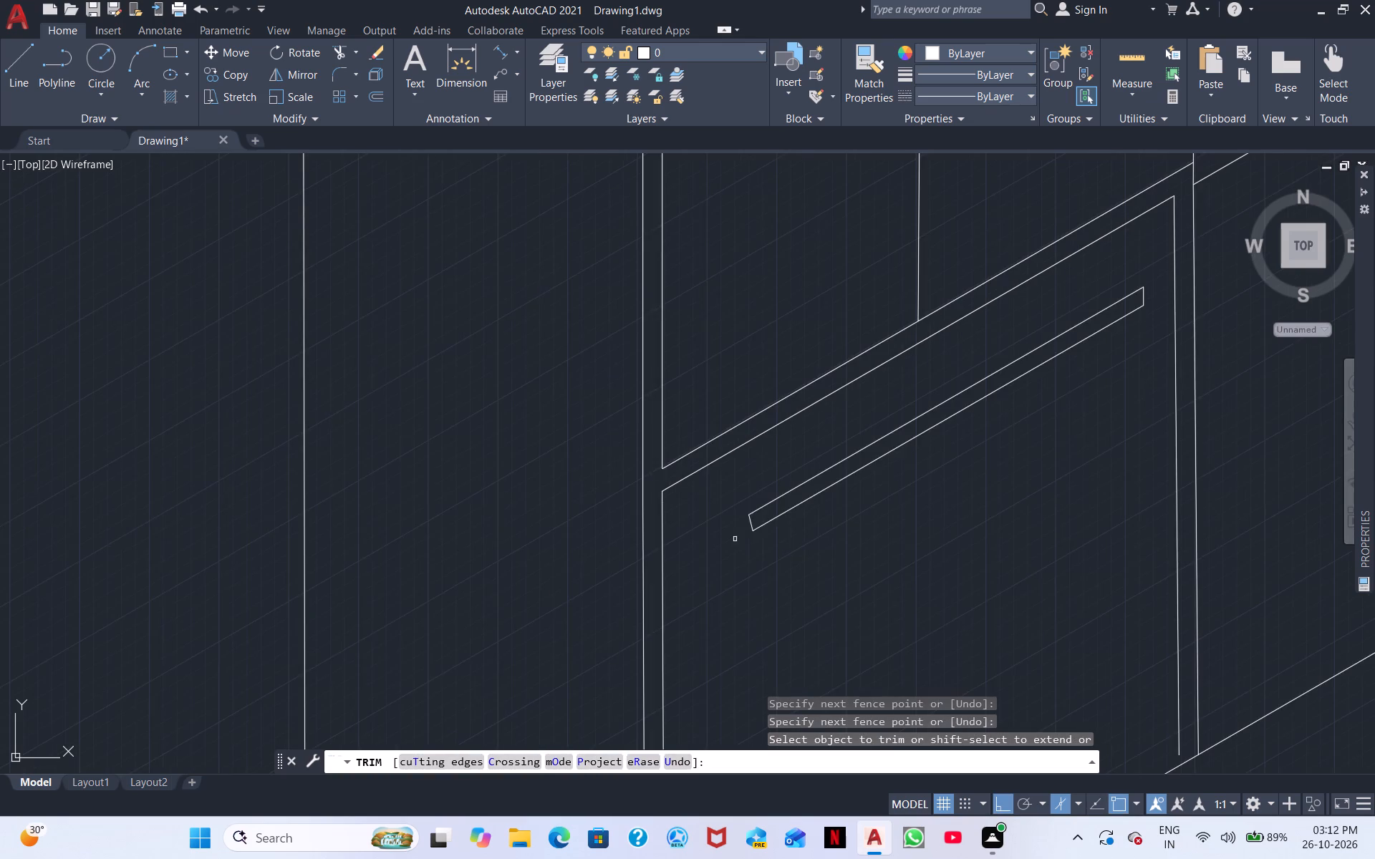
{"action": "middle_click_drag", "start_coordinate": [732, 537], "coordinate": [656, 352]}
{"action": "scroll", "coordinate": [700, 508], "scroll_direction": "down", "scroll_amount": 2}
{"action": "scroll", "coordinate": [675, 665], "scroll_direction": "up", "scroll_amount": 4}
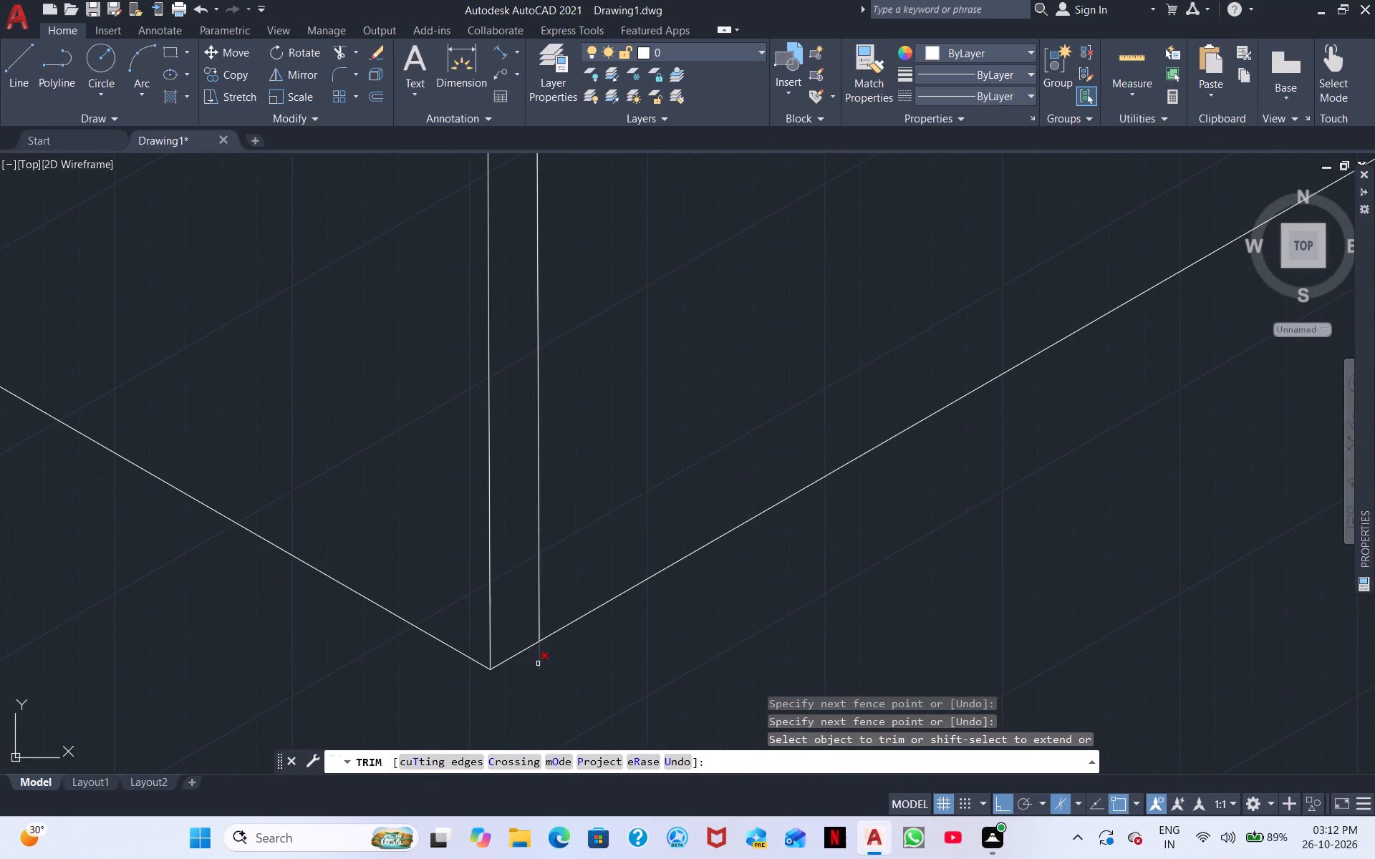
{"action": "left_click_drag", "start_coordinate": [535, 667], "coordinate": [571, 639]}
{"action": "scroll", "coordinate": [624, 647], "scroll_direction": "down", "scroll_amount": 1}
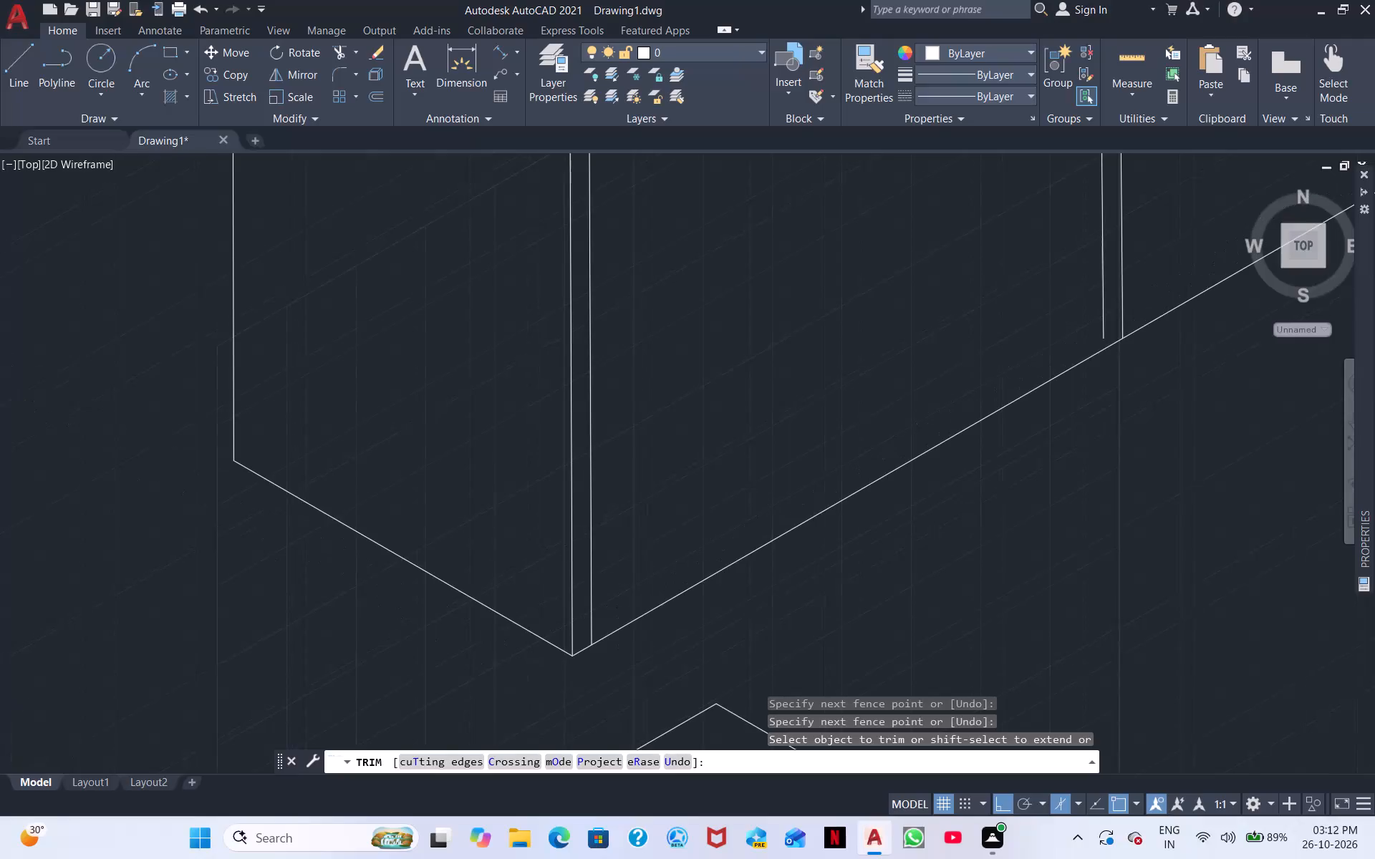
Extend the bottom panel's right inner vertical line down to the tall cabinet's base edge.
{"action": "scroll", "coordinate": [624, 647], "scroll_direction": "down", "scroll_amount": 1}
{"action": "middle_click_drag", "start_coordinate": [819, 576], "coordinate": [472, 843]}
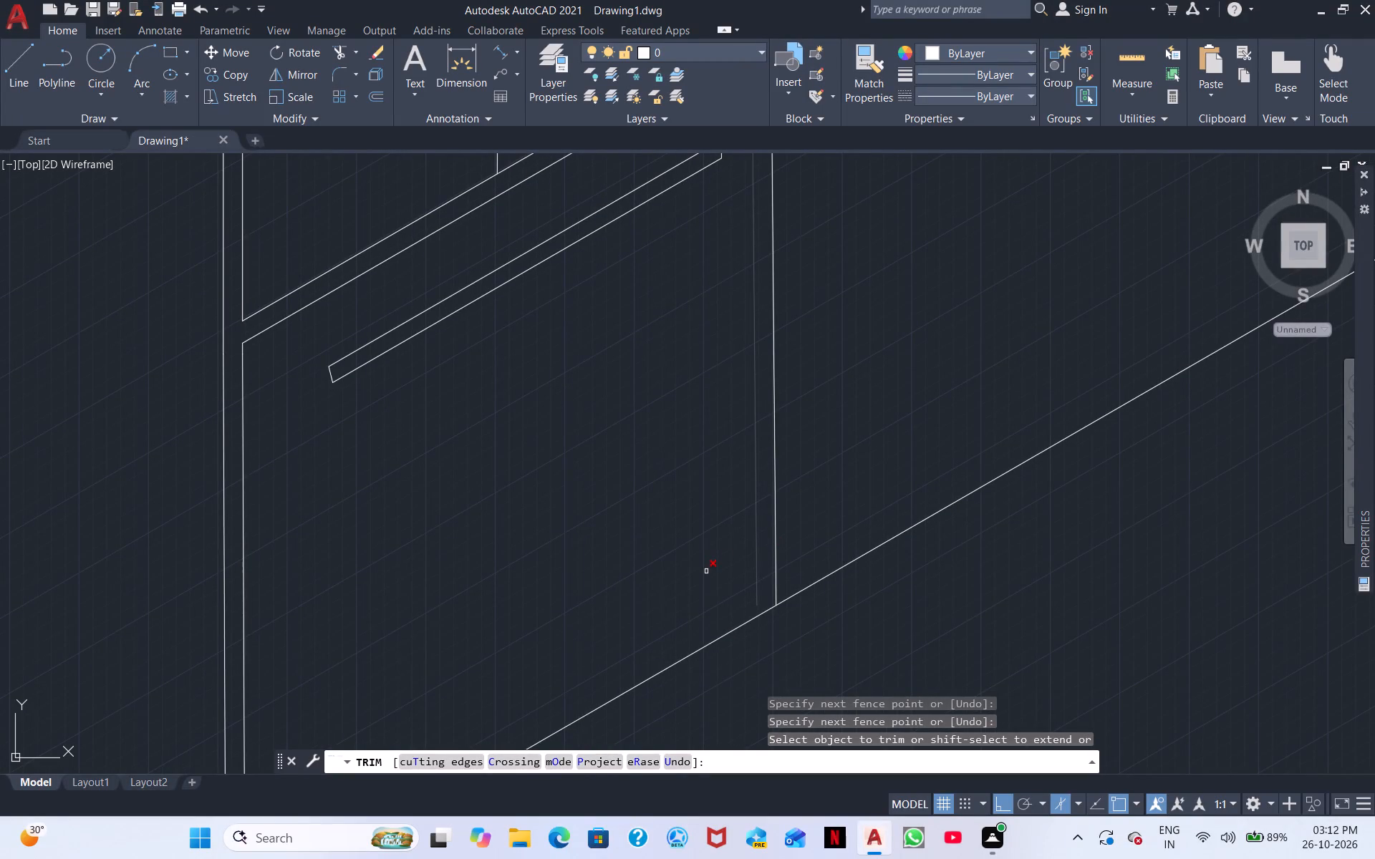
{"action": "left_click", "coordinate": [757, 540], "text": "shift"}
{"action": "scroll", "coordinate": [583, 518], "scroll_direction": "down", "scroll_amount": 2}
{"action": "middle_click_drag", "start_coordinate": [561, 533], "coordinate": [435, 734]}
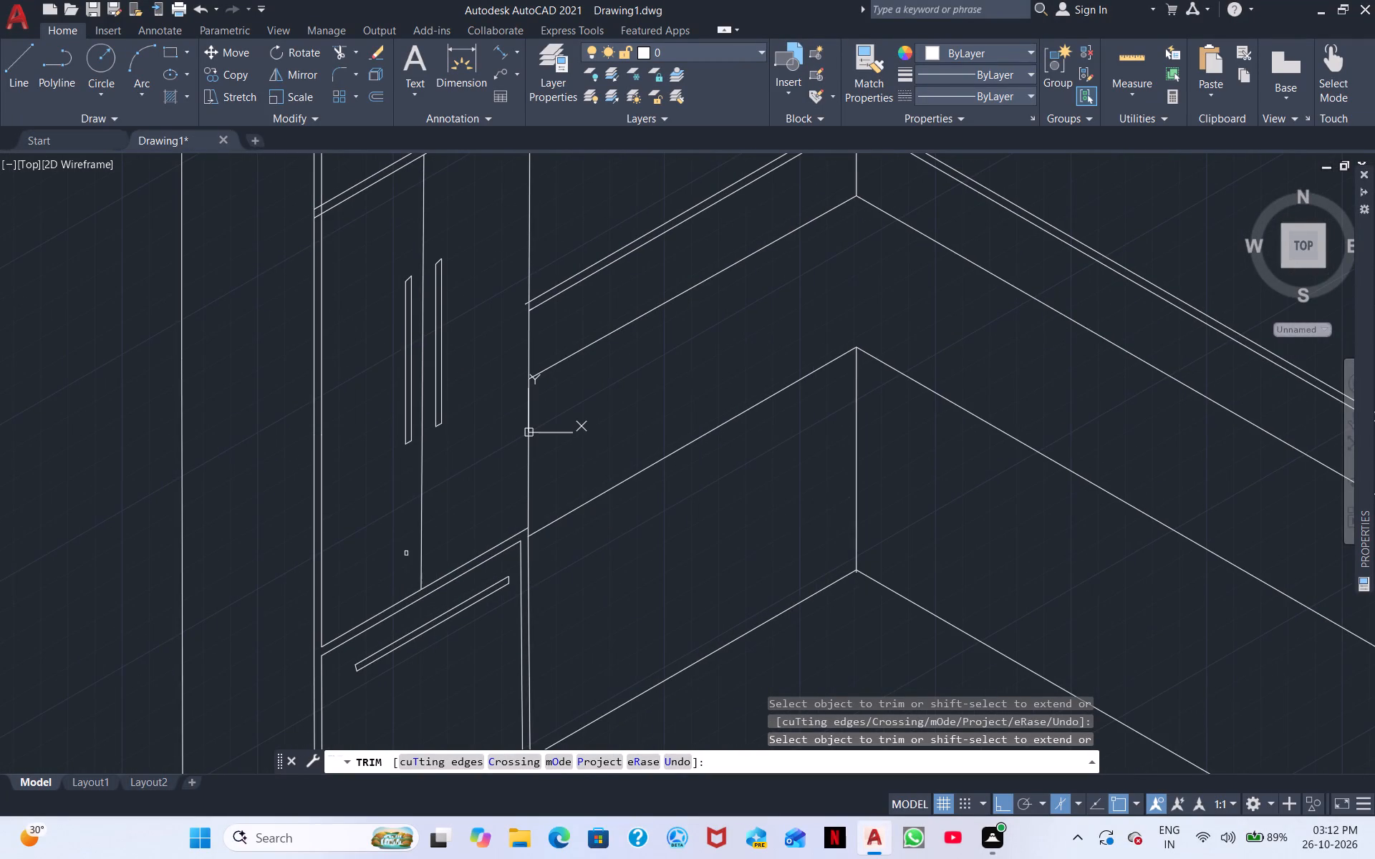
{"action": "middle_click_drag", "start_coordinate": [386, 450], "coordinate": [344, 727]}
{"action": "middle_click_drag", "start_coordinate": [325, 548], "coordinate": [382, 553]}
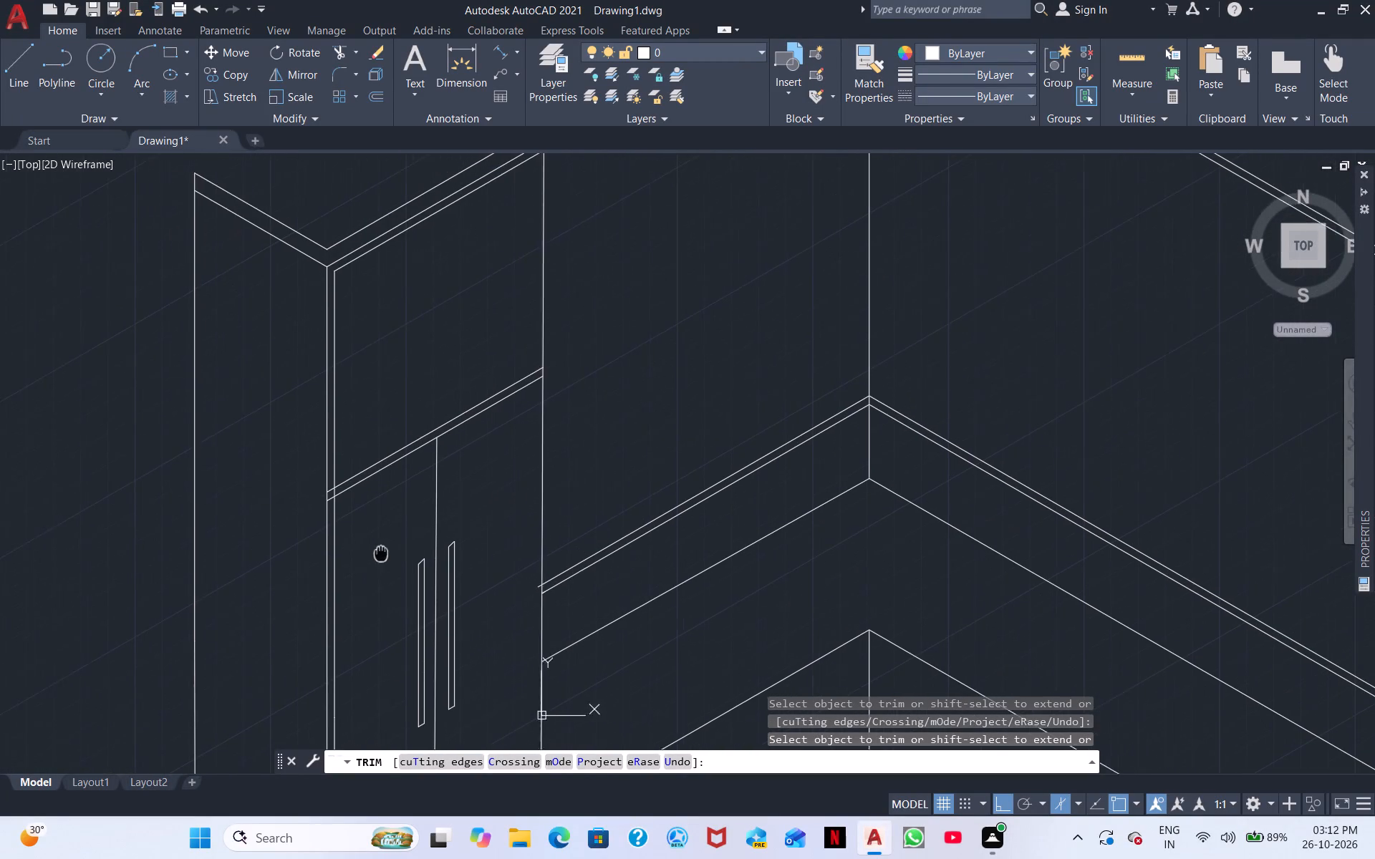
{"action": "middle_click_drag", "start_coordinate": [382, 553], "coordinate": [471, 495]}
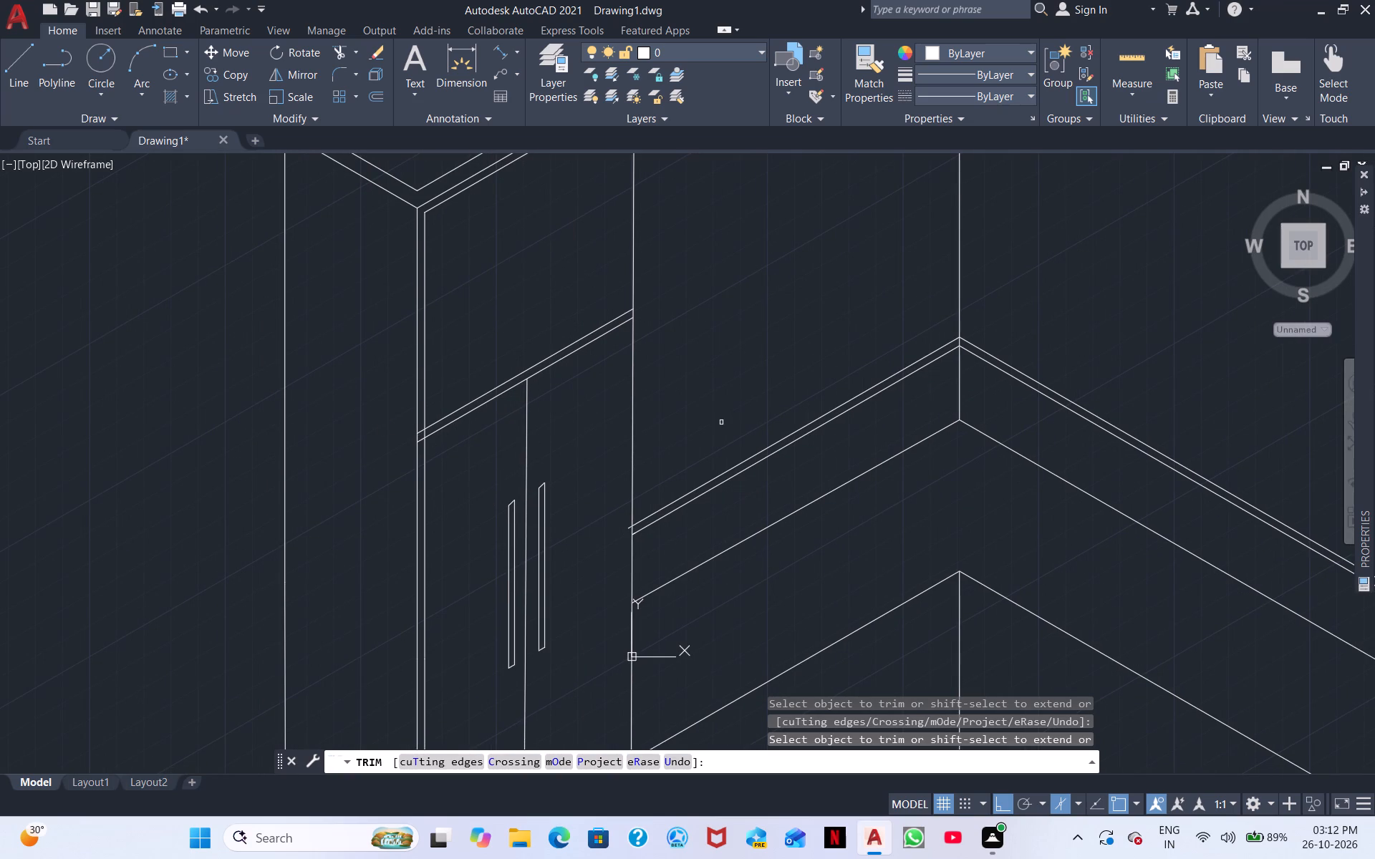
{"action": "key", "text": "Escape"}
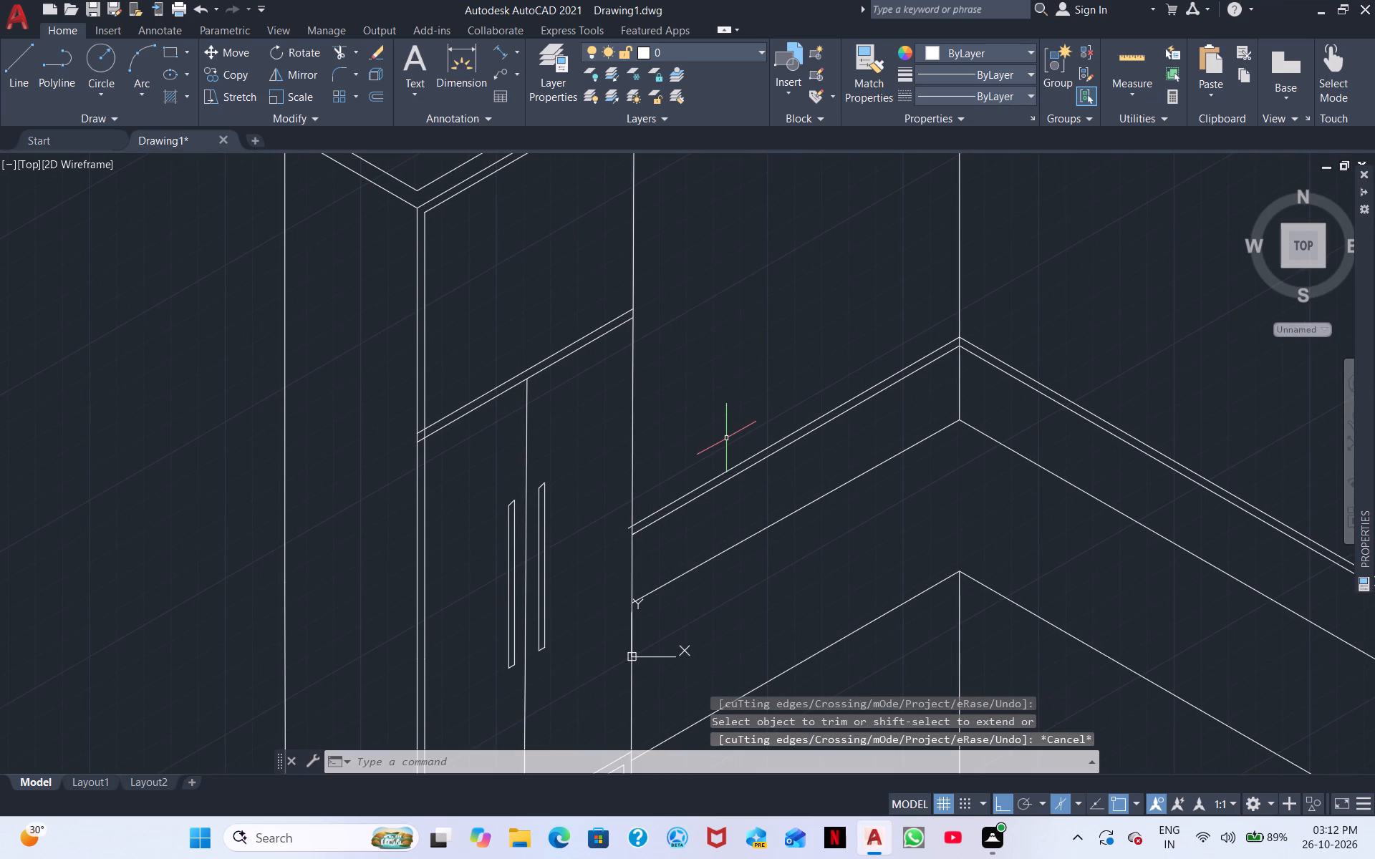
Offset the tall cabinet's right vertical edge above the bottom panel inward by 3 units.
{"action": "type", "text": "O"}
{"action": "key", "text": "space"}
{"action": "key", "text": "space"}
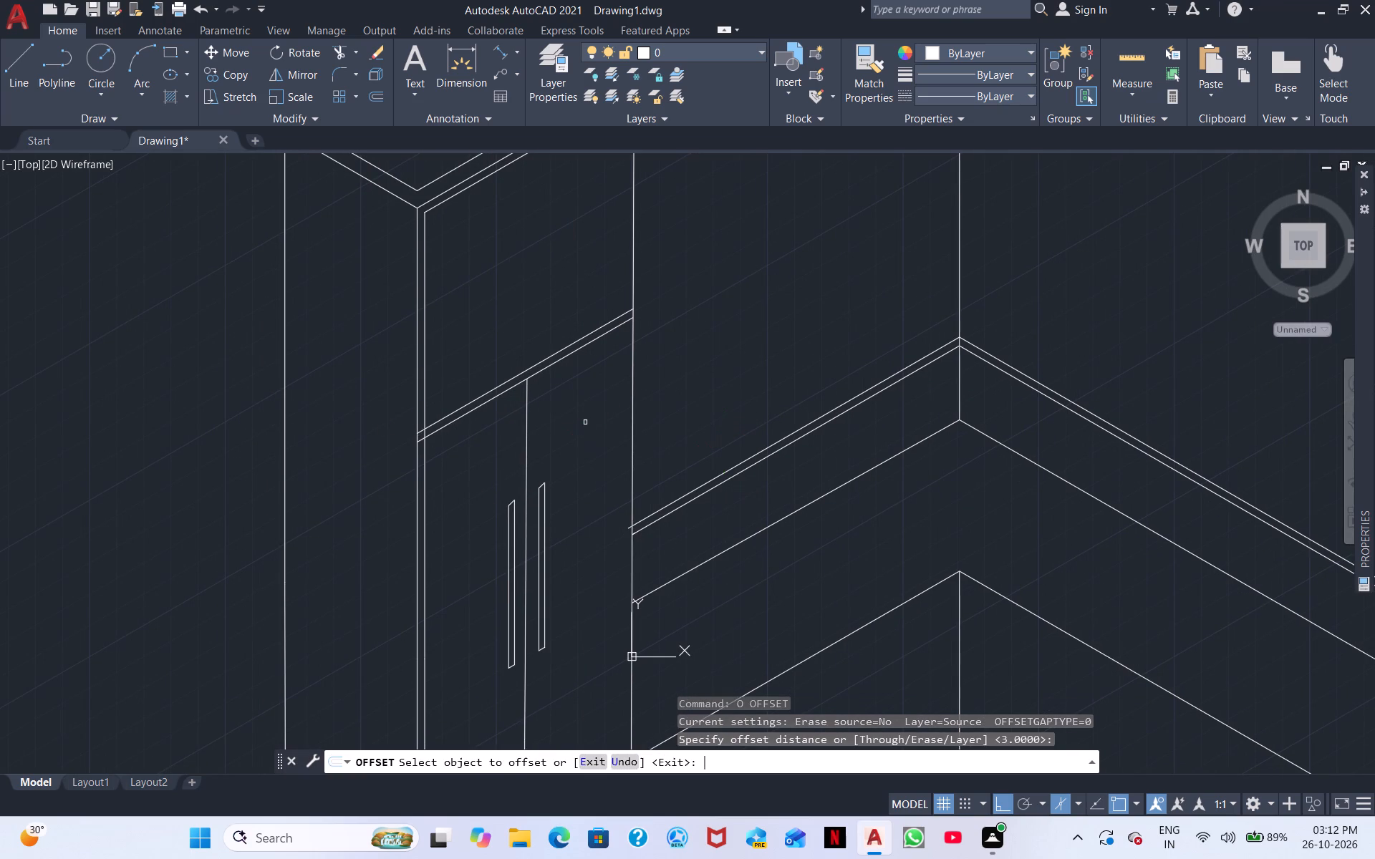
{"action": "left_click", "coordinate": [634, 299]}
{"action": "left_click", "coordinate": [597, 308]}
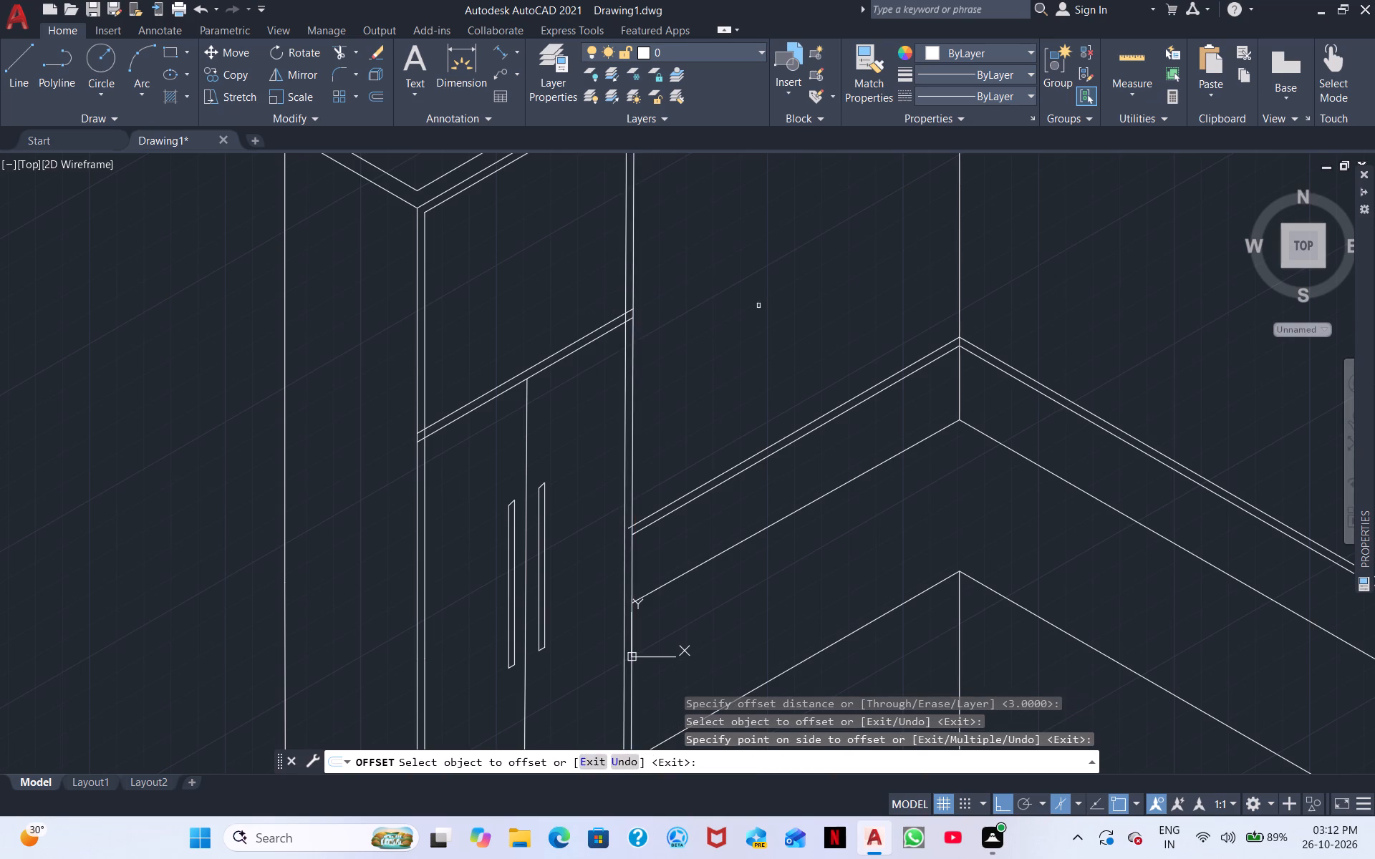
Offset the long base edge running under the tall cabinet and counter inward by 3 units.
{"action": "scroll", "coordinate": [715, 267], "scroll_direction": "down", "scroll_amount": 3}
{"action": "middle_click_drag", "start_coordinate": [708, 302], "coordinate": [656, 162]}
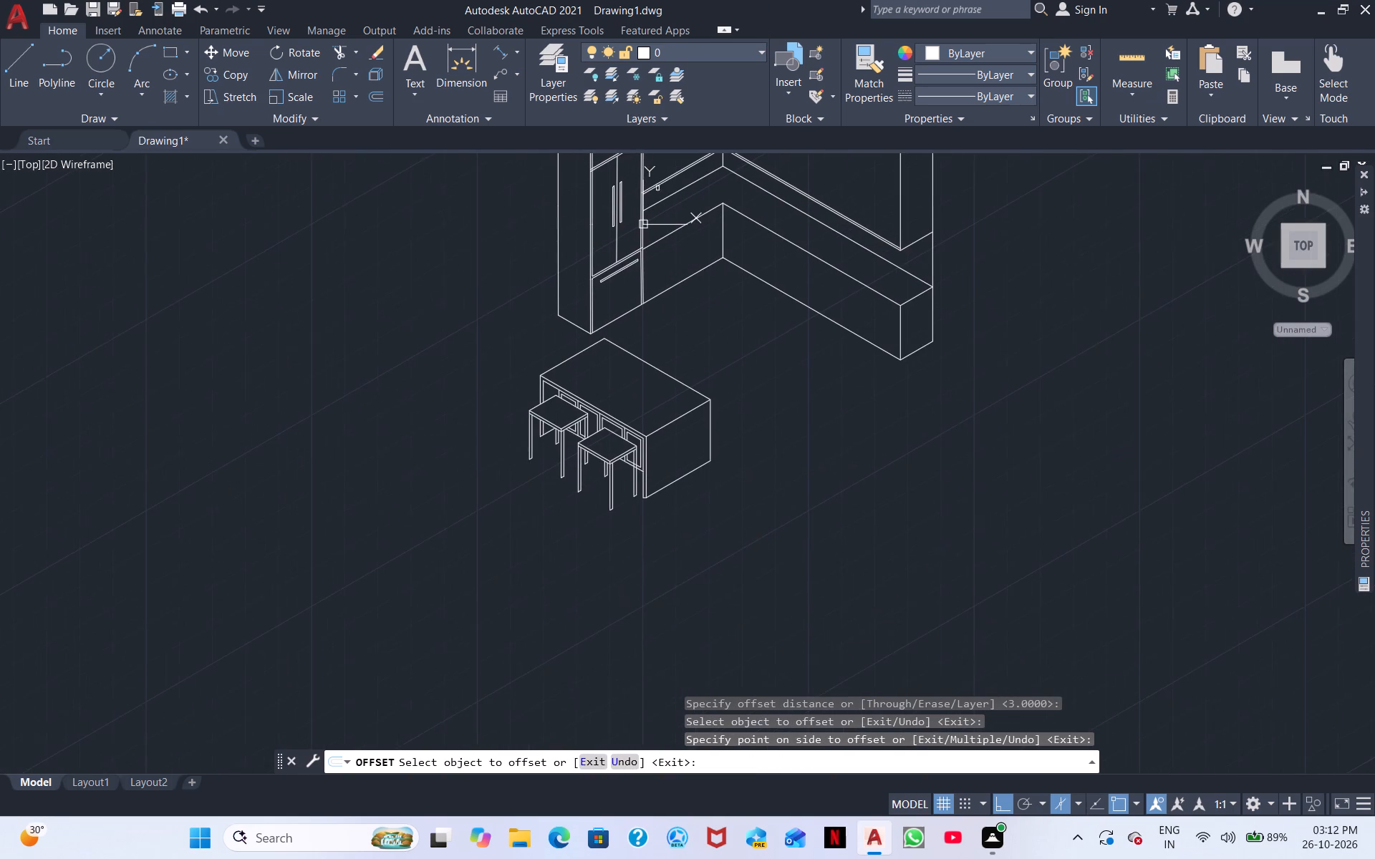
{"action": "scroll", "coordinate": [609, 335], "scroll_direction": "up", "scroll_amount": 4}
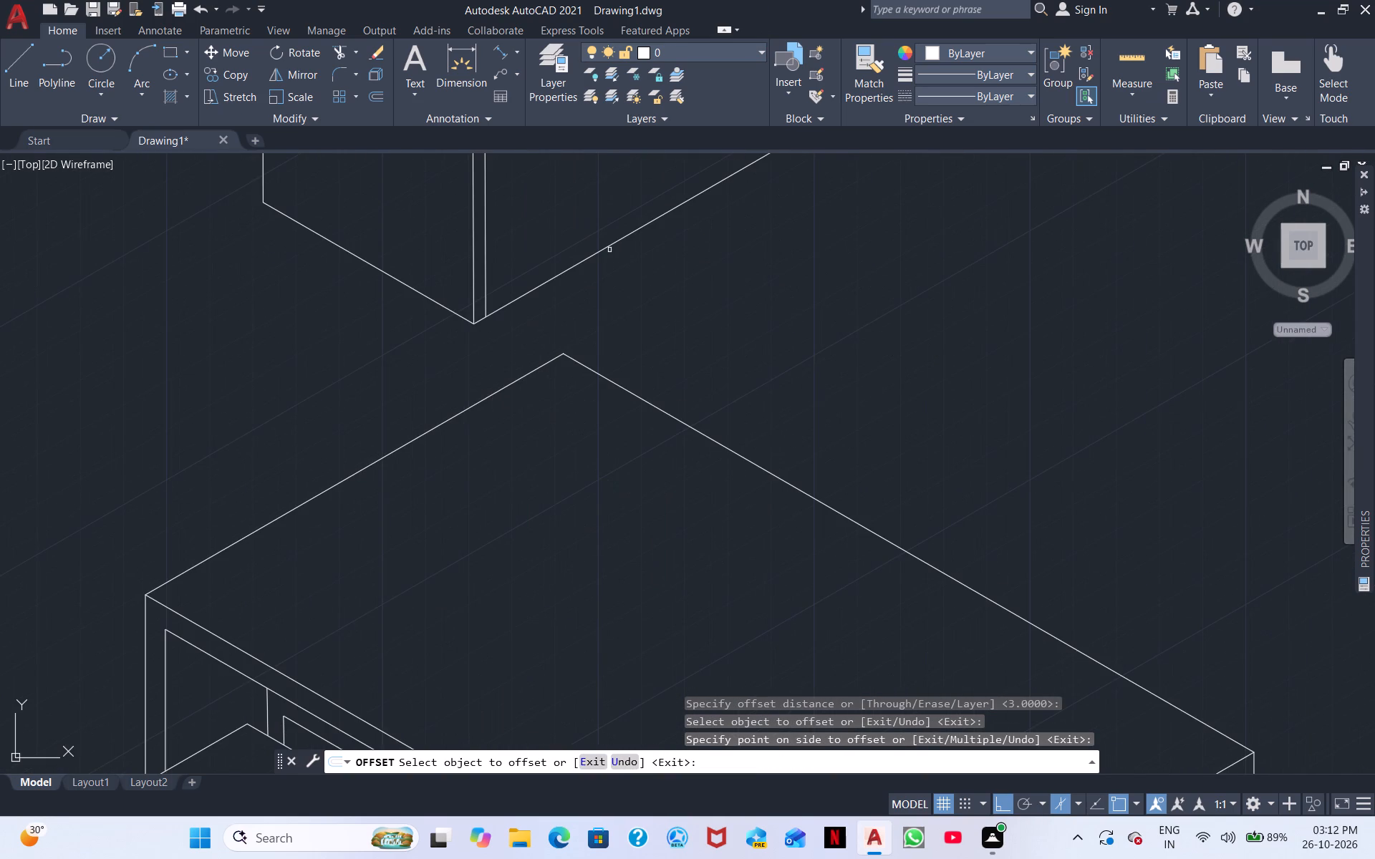
{"action": "left_click", "coordinate": [609, 250]}
{"action": "left_click", "coordinate": [603, 248]}
{"action": "left_click", "coordinate": [602, 236]}
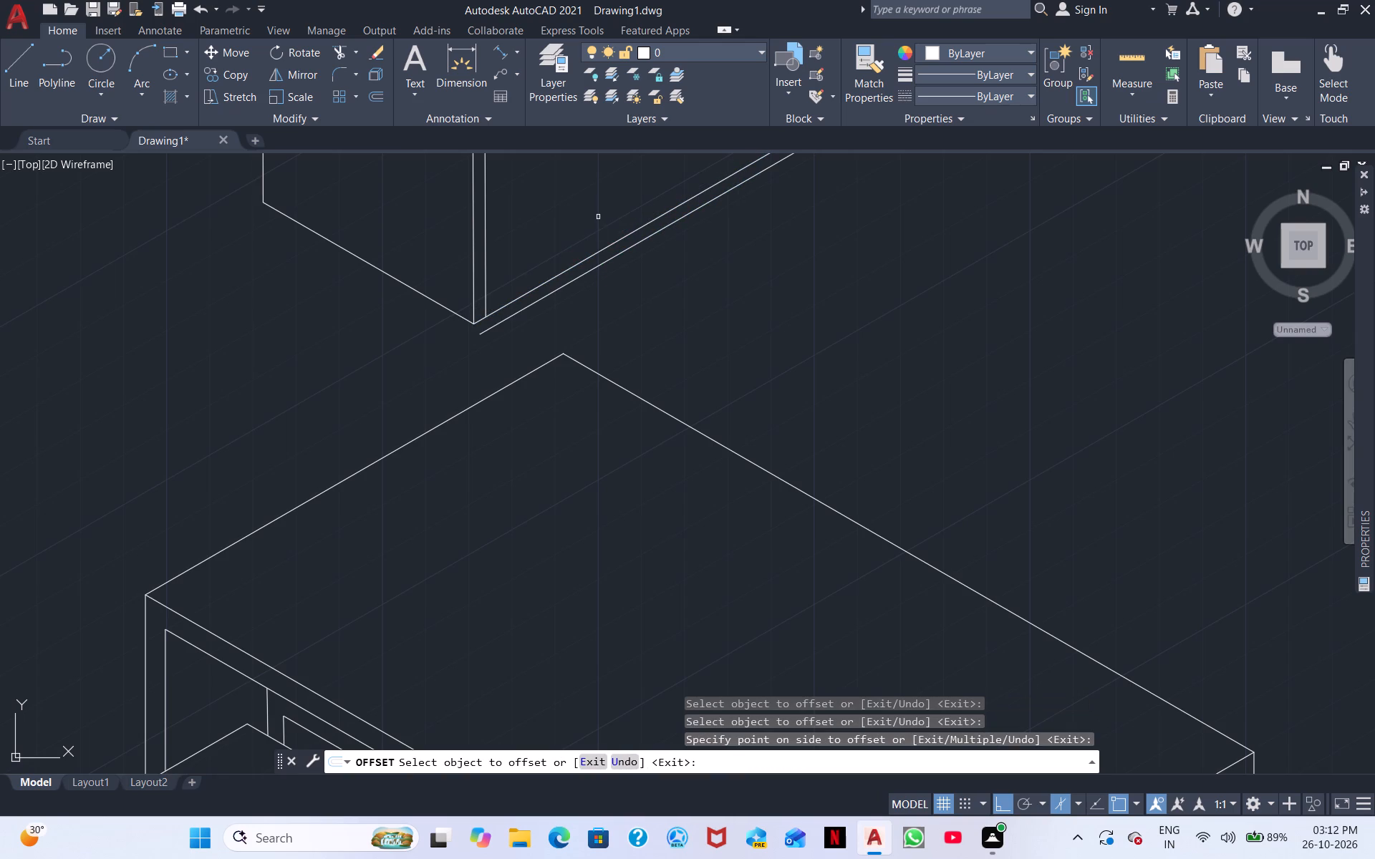
{"action": "left_click", "coordinate": [604, 246]}
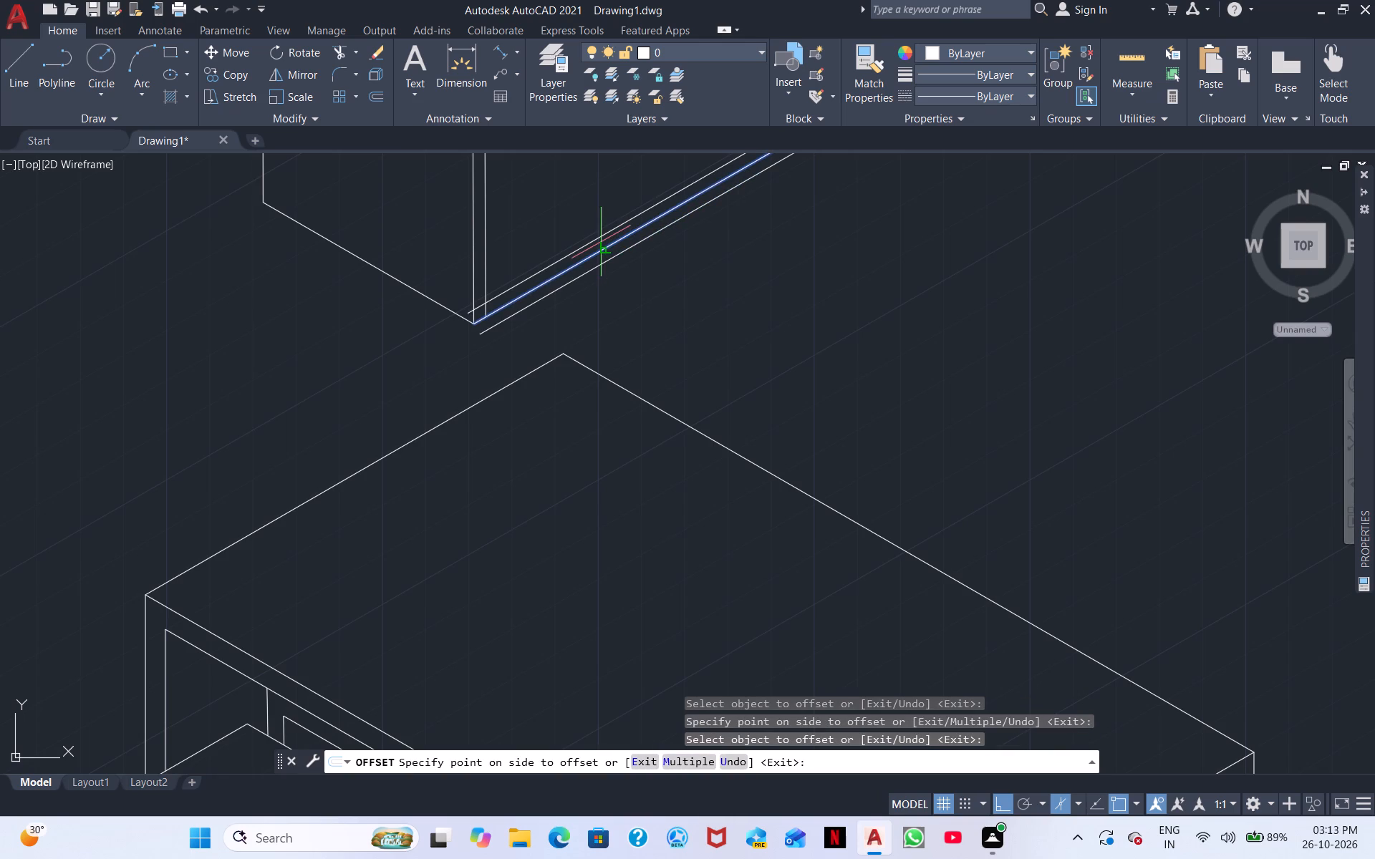
{"action": "left_click", "coordinate": [601, 242]}
{"action": "scroll", "coordinate": [622, 246], "scroll_direction": "up", "scroll_amount": 2}
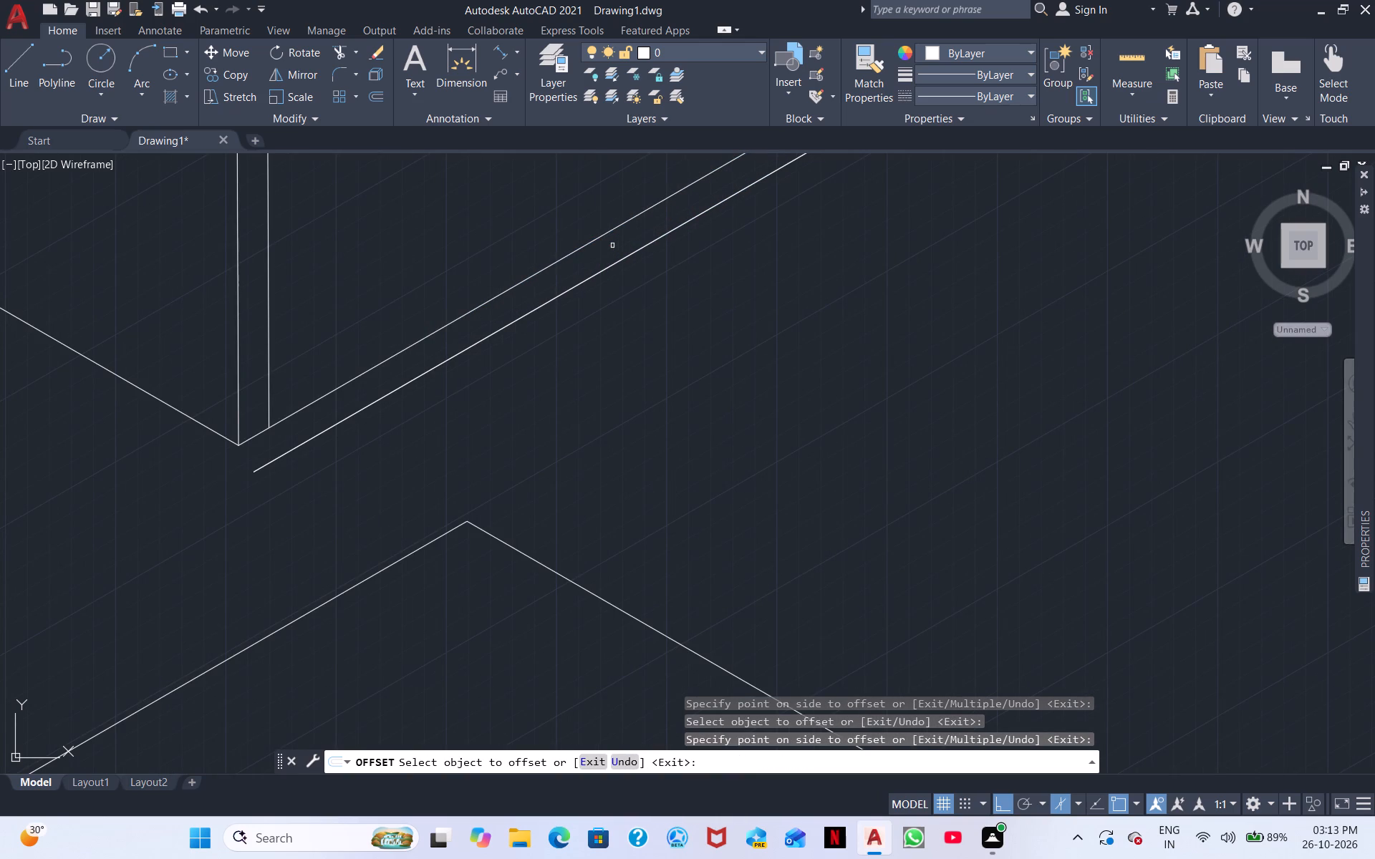
{"action": "left_click", "coordinate": [600, 238]}
{"action": "left_click", "coordinate": [556, 210]}
{"action": "scroll", "coordinate": [557, 210], "scroll_direction": "down", "scroll_amount": 1}
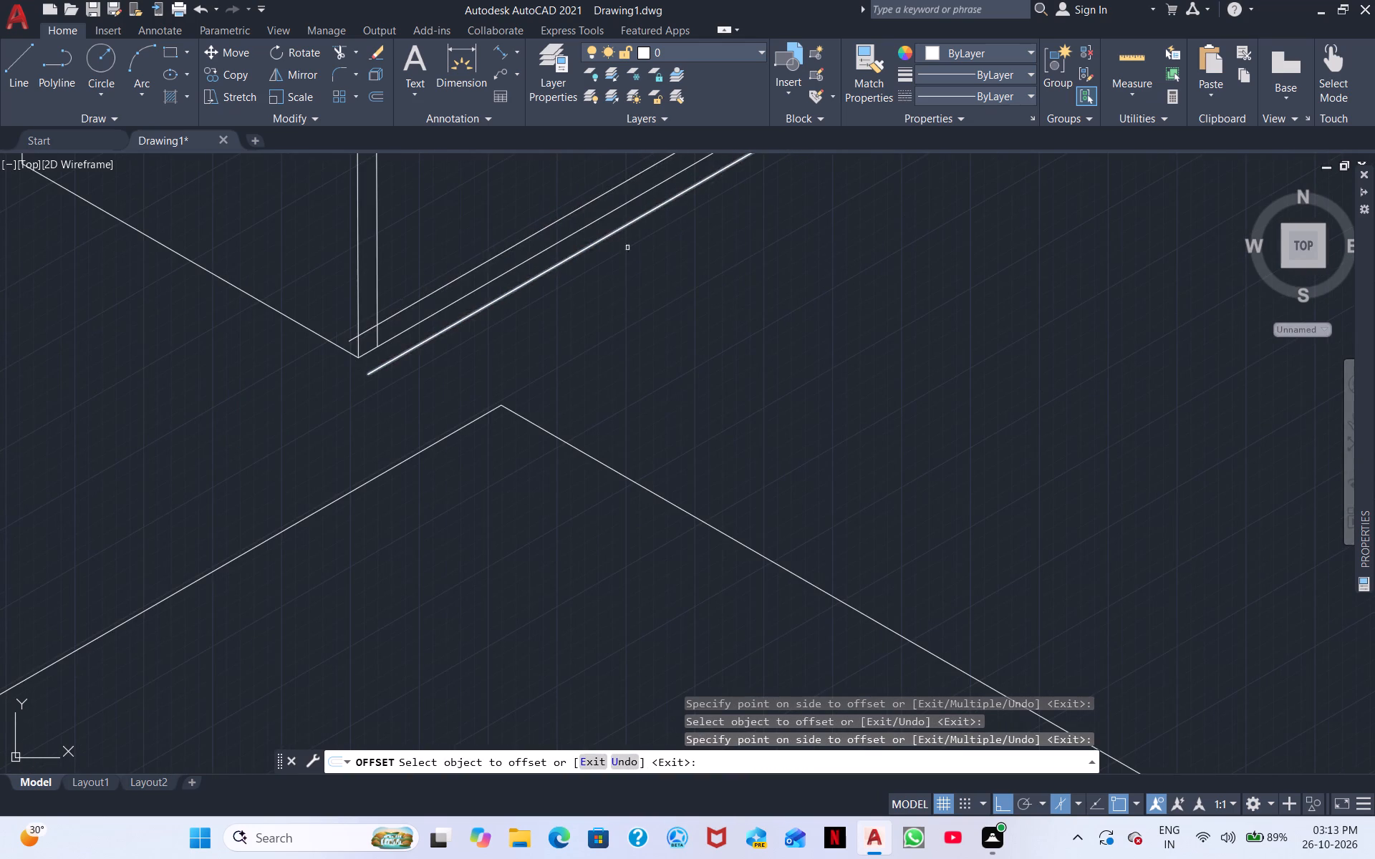
{"action": "scroll", "coordinate": [743, 335], "scroll_direction": "down", "scroll_amount": 2}
{"action": "middle_click_drag", "start_coordinate": [754, 347], "coordinate": [579, 562]}
{"action": "right_click", "coordinate": [783, 452]}
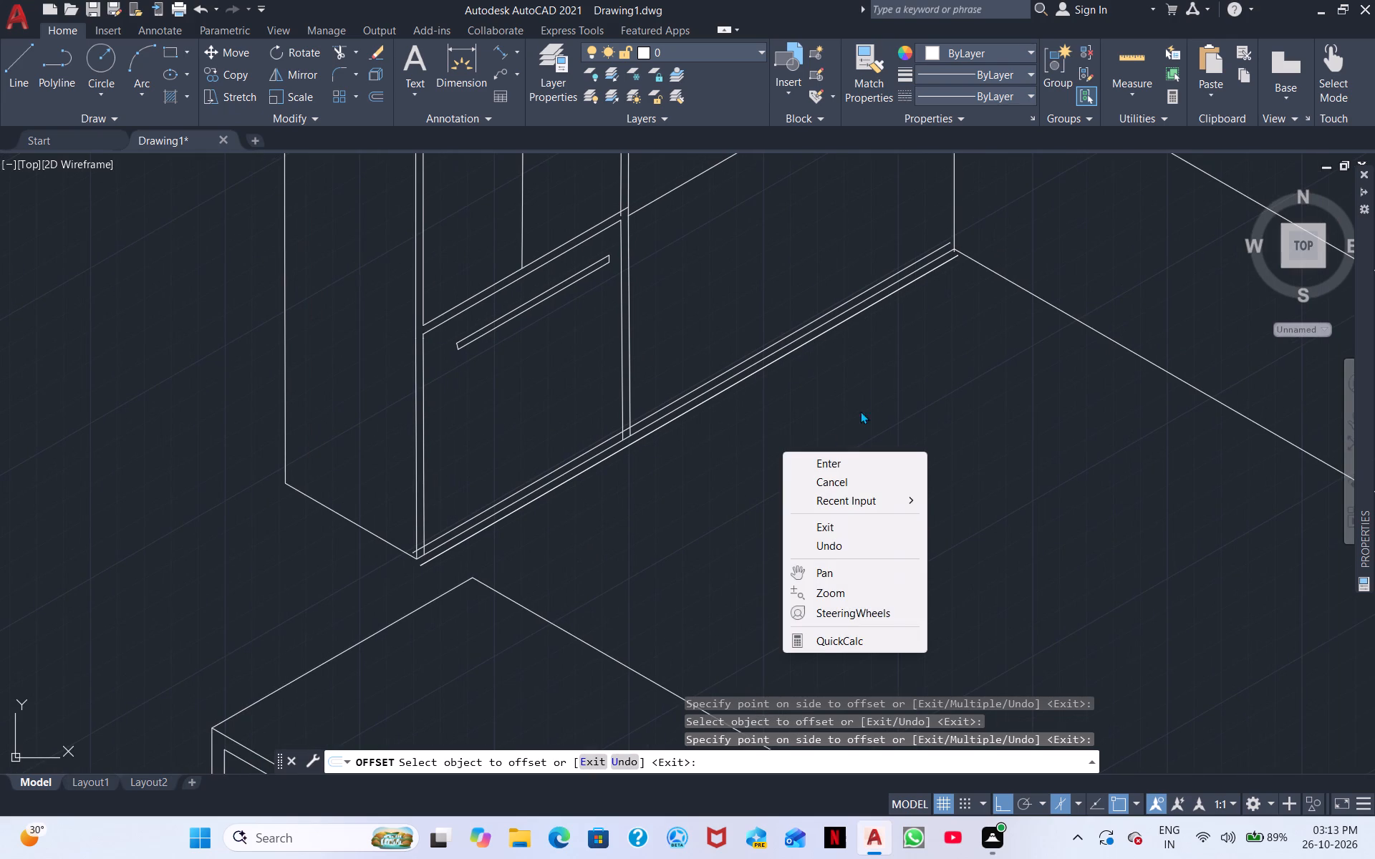
{"action": "middle_click_drag", "start_coordinate": [993, 351], "coordinate": [670, 521]}
{"action": "middle_click_drag", "start_coordinate": [960, 361], "coordinate": [819, 478]}
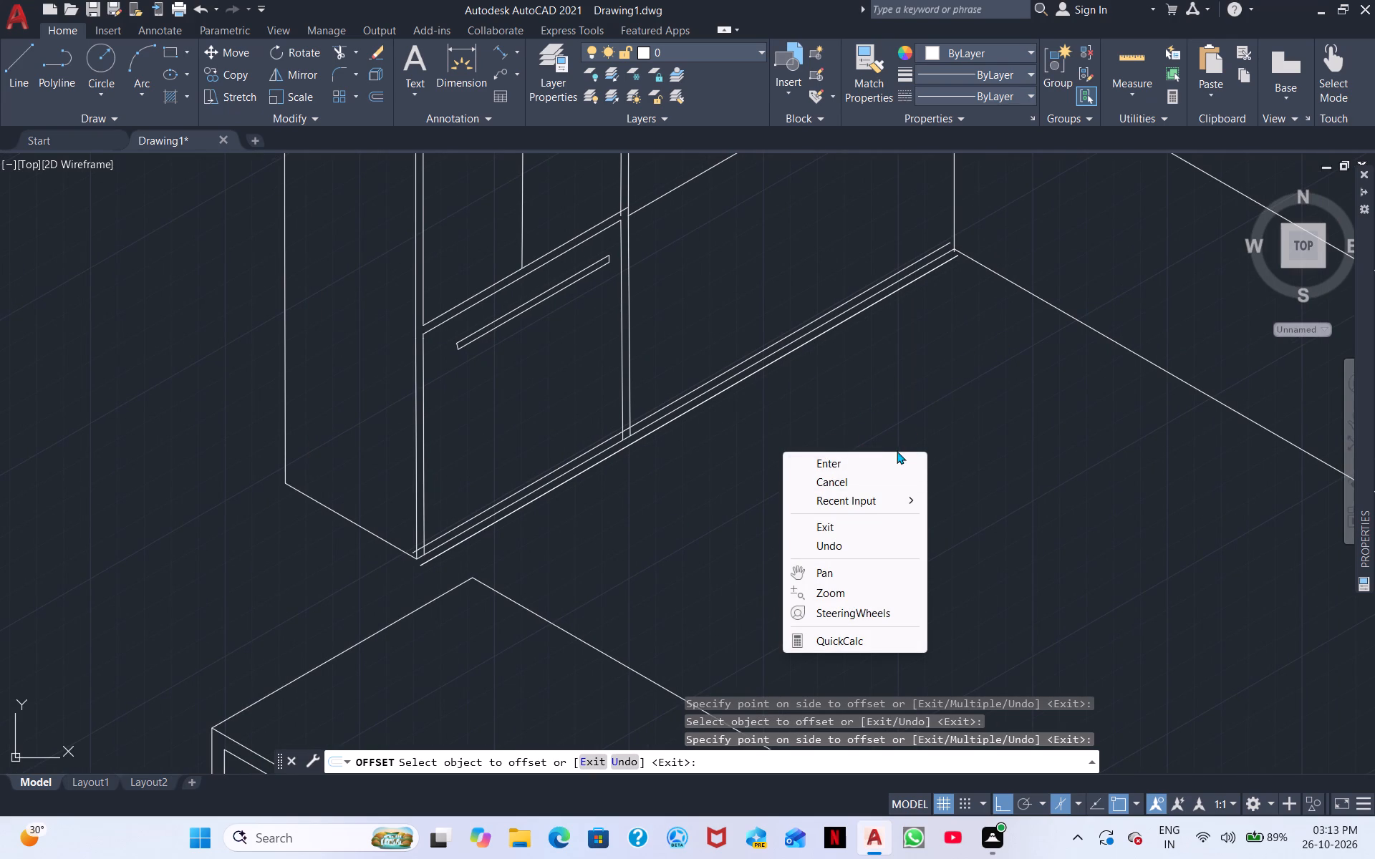
{"action": "left_click", "coordinate": [889, 455]}
Remove the two stray offset lines running just outside the tall cabinet's base edge using Trim.
{"action": "right_click", "coordinate": [815, 433]}
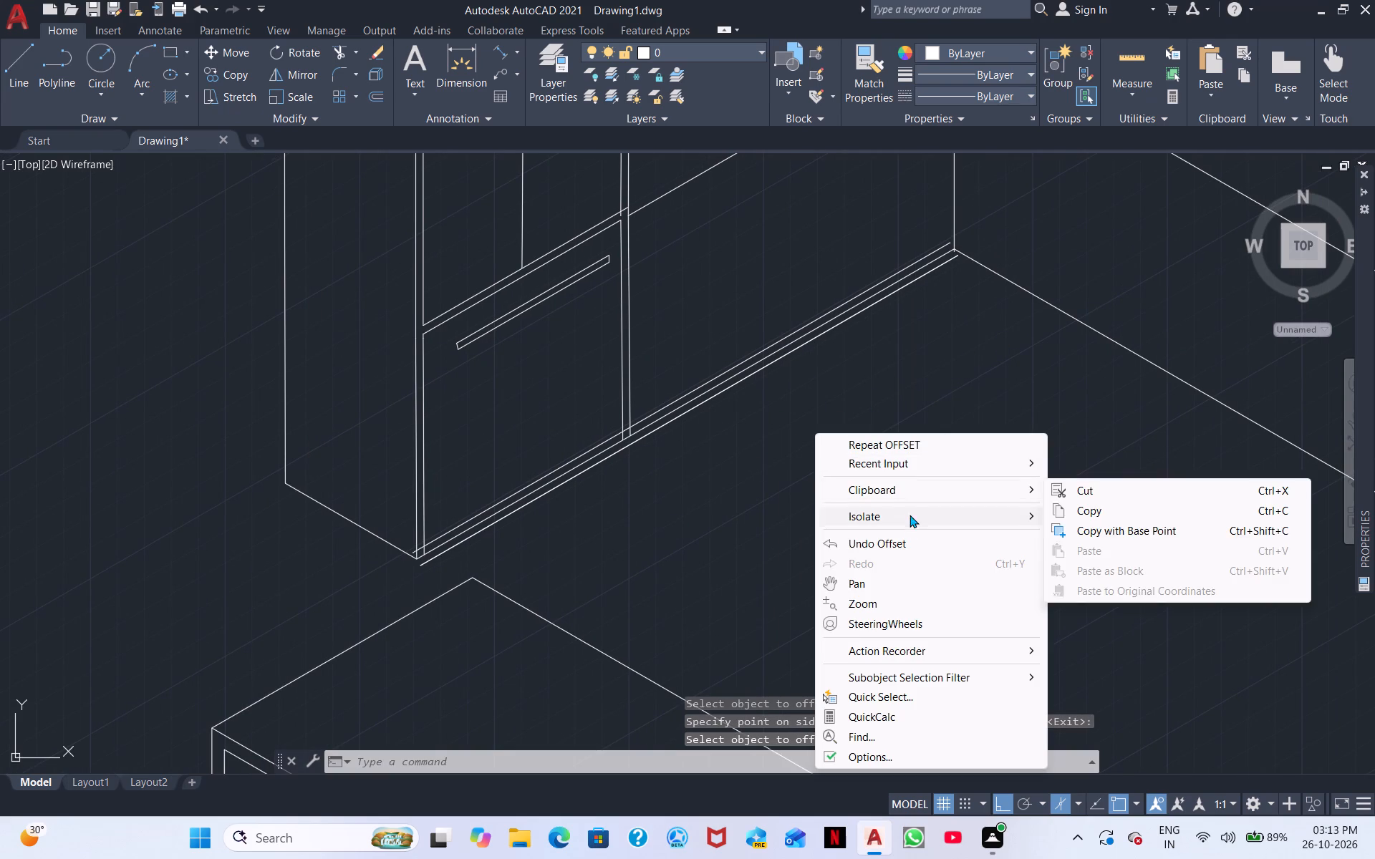
{"action": "left_click", "coordinate": [950, 463]}
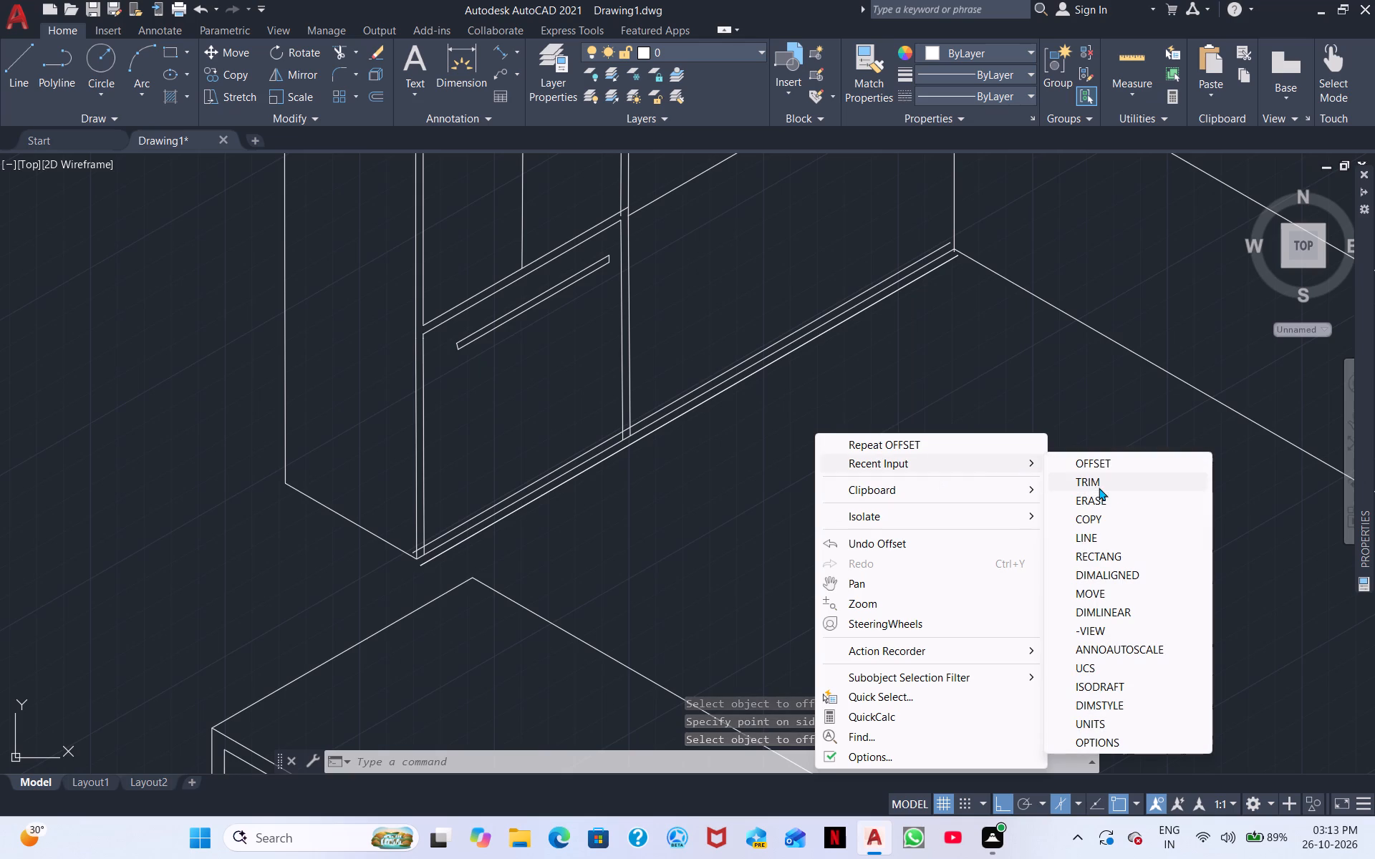
{"action": "left_click", "coordinate": [1116, 487]}
{"action": "scroll", "coordinate": [667, 450], "scroll_direction": "up", "scroll_amount": 3}
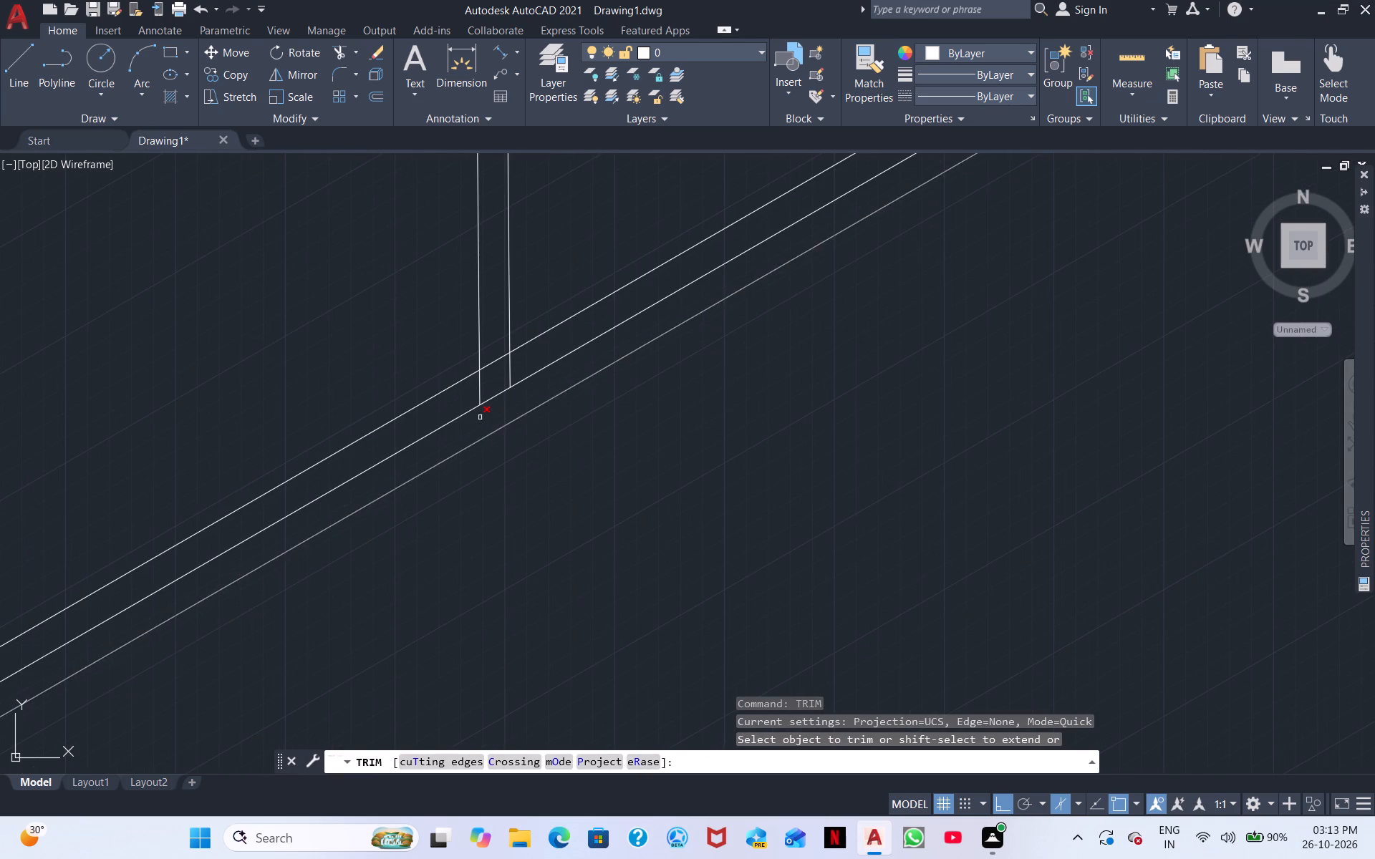
{"action": "left_click", "coordinate": [473, 443]}
{"action": "left_click", "coordinate": [478, 440]}
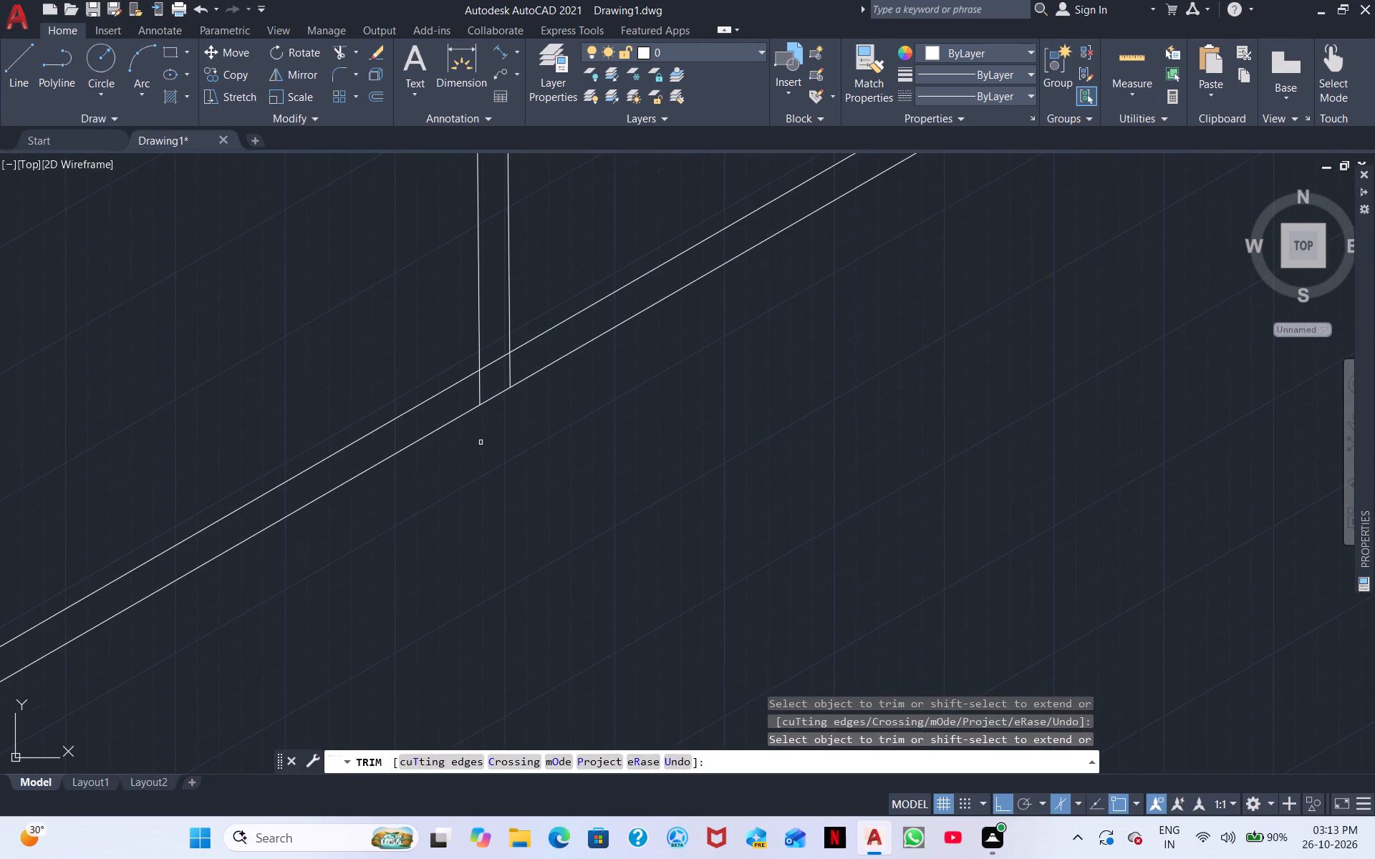
Extend the base's inner offset line to the vertical line at the counter's inside corner.
{"action": "scroll", "coordinate": [589, 425], "scroll_direction": "down", "scroll_amount": 4}
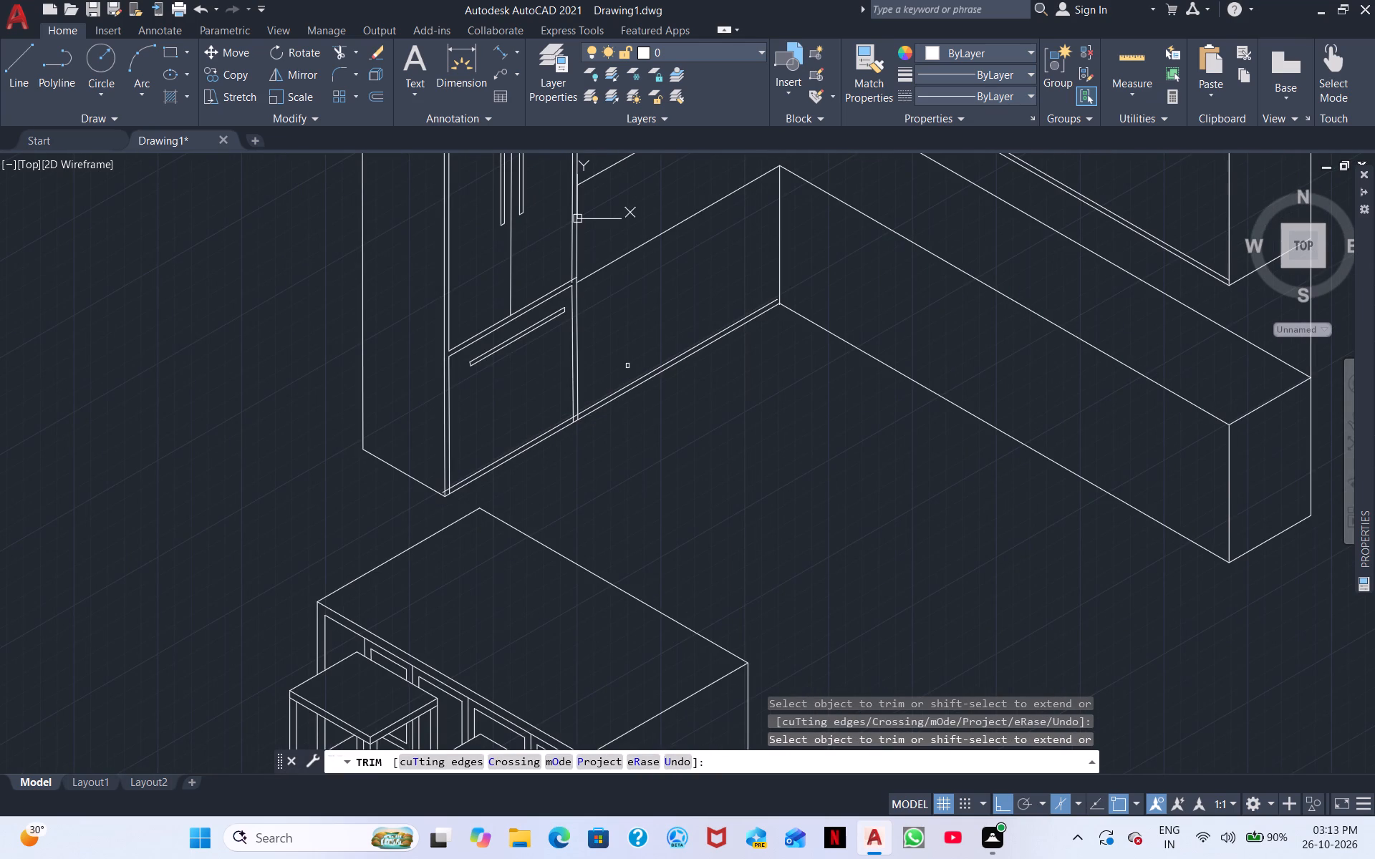
{"action": "left_click", "coordinate": [748, 316], "text": "shift"}
Trim the overlapping line ends at the bottom panel's lower-left inner corner into a clean corner.
{"action": "scroll", "coordinate": [516, 439], "scroll_direction": "up", "scroll_amount": 3}
{"action": "middle_click_drag", "start_coordinate": [438, 479], "coordinate": [715, 243]}
{"action": "scroll", "coordinate": [513, 422], "scroll_direction": "up", "scroll_amount": 1}
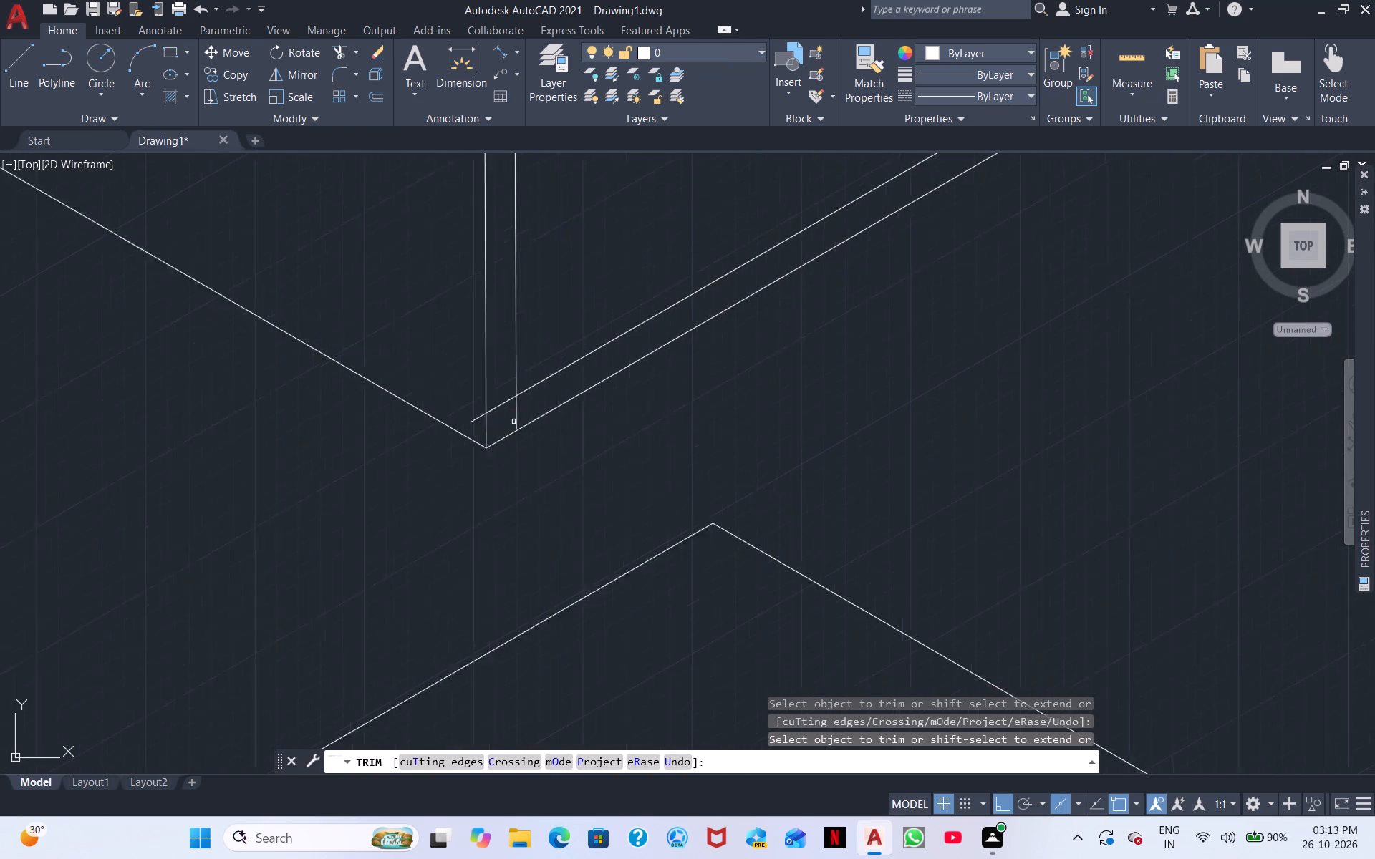
{"action": "scroll", "coordinate": [513, 422], "scroll_direction": "up", "scroll_amount": 4}
{"action": "left_click", "coordinate": [268, 394]}
{"action": "left_click_drag", "start_coordinate": [398, 306], "coordinate": [557, 372]}
Trim the overlapping lines at the bottom panel's lower-right inner corner, clearing the base line across the right panel strip.
{"action": "scroll", "coordinate": [602, 334], "scroll_direction": "down", "scroll_amount": 3}
{"action": "middle_click_drag", "start_coordinate": [680, 276], "coordinate": [0, 564]}
{"action": "scroll", "coordinate": [501, 344], "scroll_direction": "down", "scroll_amount": 3}
{"action": "middle_click_drag", "start_coordinate": [663, 357], "coordinate": [502, 608]}
{"action": "scroll", "coordinate": [521, 558], "scroll_direction": "up", "scroll_amount": 4}
{"action": "middle_click_drag", "start_coordinate": [502, 482], "coordinate": [658, 828]}
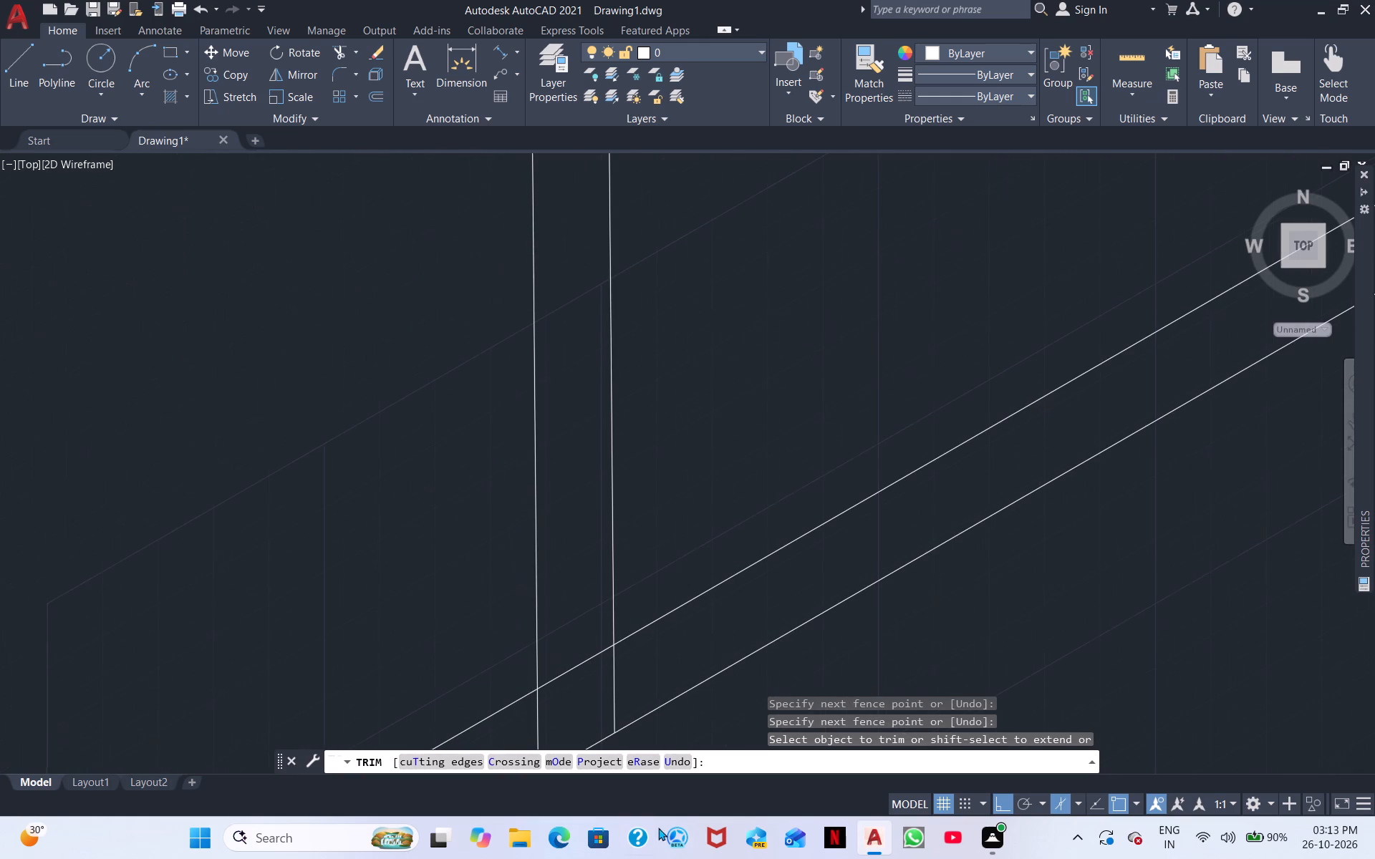
{"action": "middle_click_drag", "start_coordinate": [658, 828], "coordinate": [650, 855]}
{"action": "left_click_drag", "start_coordinate": [588, 601], "coordinate": [535, 722]}
{"action": "scroll", "coordinate": [369, 544], "scroll_direction": "down", "scroll_amount": 2}
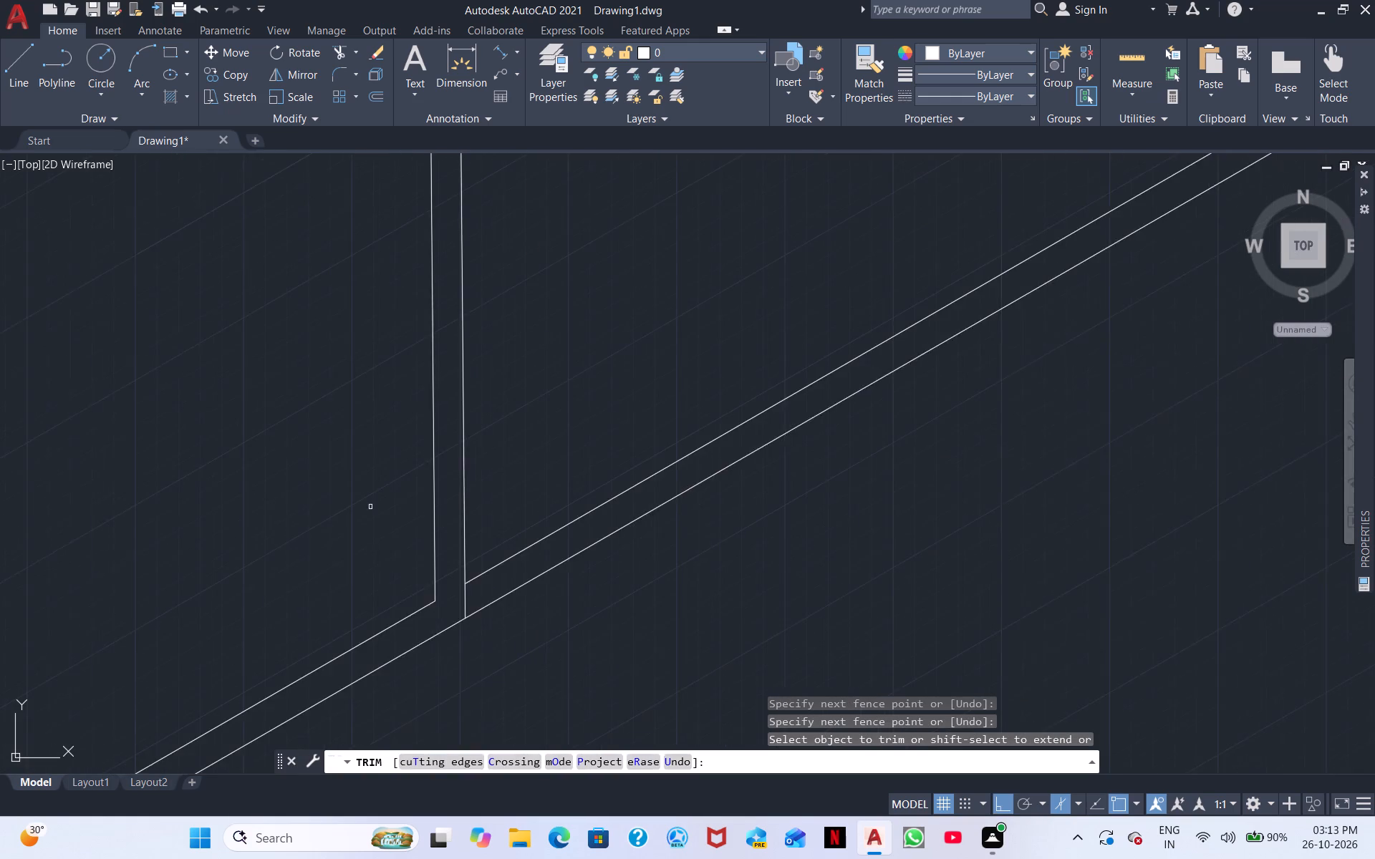
Trim the overlapping line ends where the upper doors' right inner vertical meets the divider above the bottom panel.
{"action": "scroll", "coordinate": [365, 503], "scroll_direction": "down", "scroll_amount": 2}
{"action": "middle_click_drag", "start_coordinate": [304, 478], "coordinate": [725, 518]}
{"action": "middle_click_drag", "start_coordinate": [713, 519], "coordinate": [589, 696]}
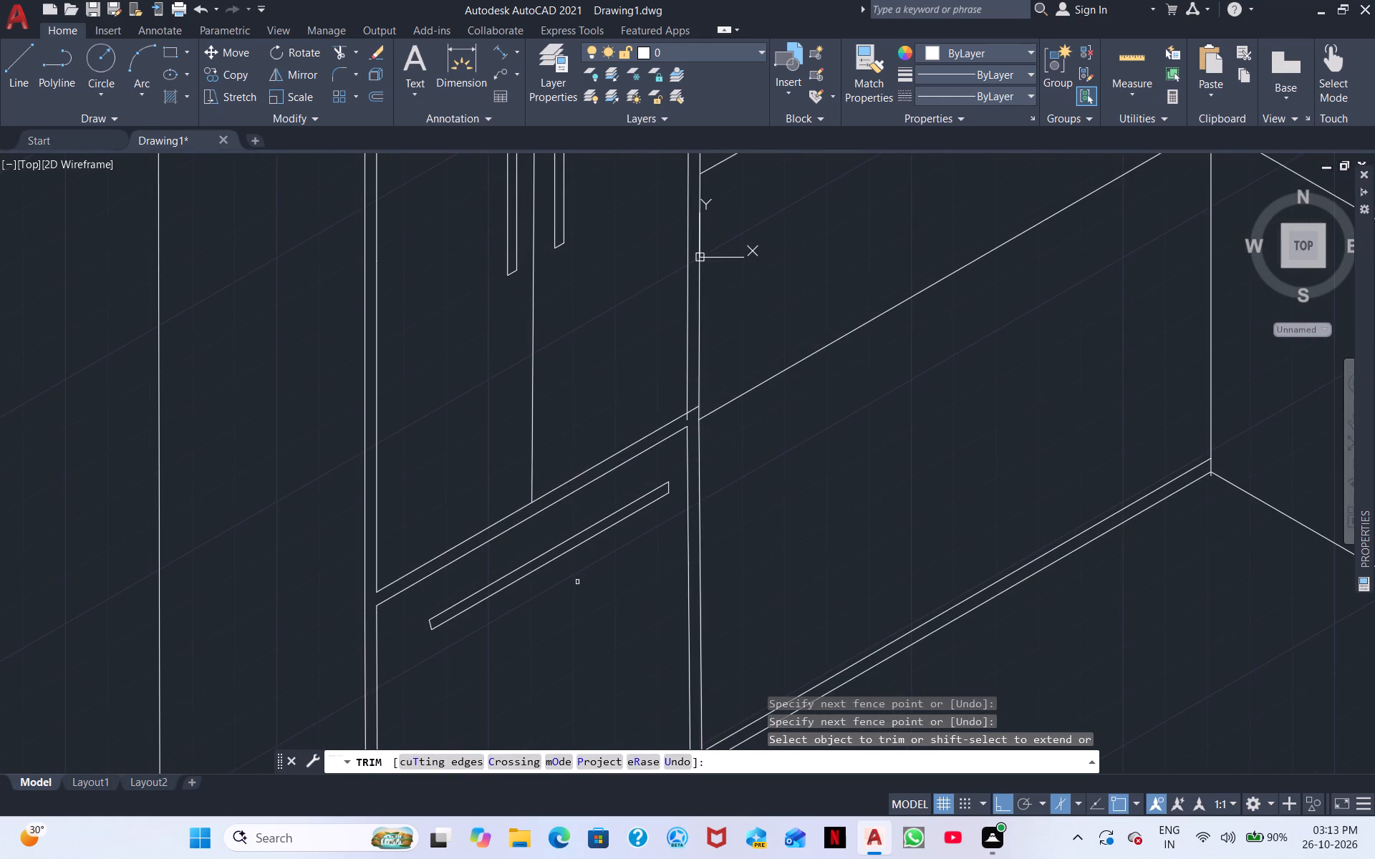
{"action": "scroll", "coordinate": [587, 455], "scroll_direction": "up", "scroll_amount": 3}
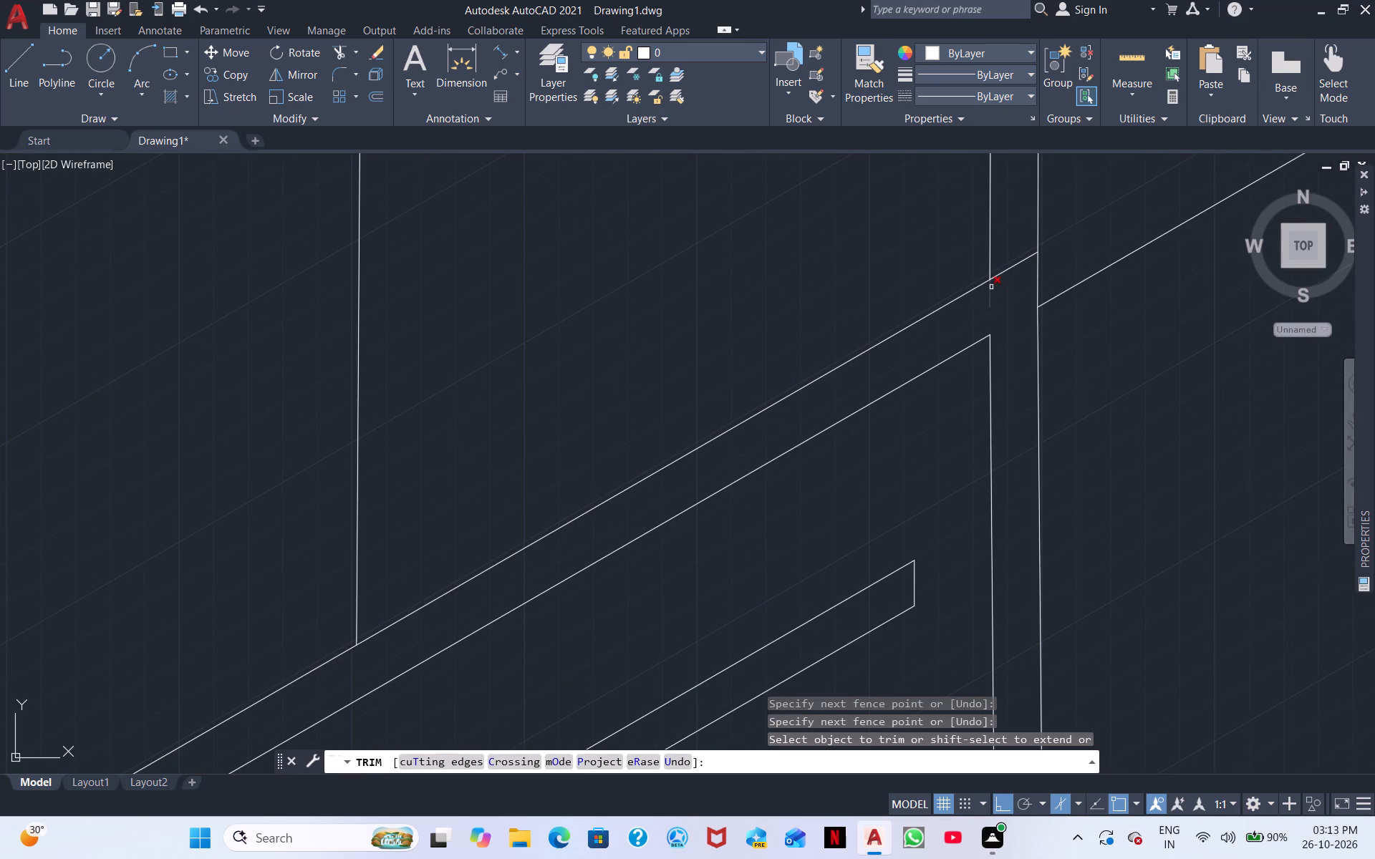
{"action": "left_click", "coordinate": [990, 289]}
{"action": "left_click", "coordinate": [1008, 268]}
Trim the crossing lines where the divider strip above the doors meets the cabinet's right panel strip.
{"action": "scroll", "coordinate": [874, 287], "scroll_direction": "down", "scroll_amount": 2}
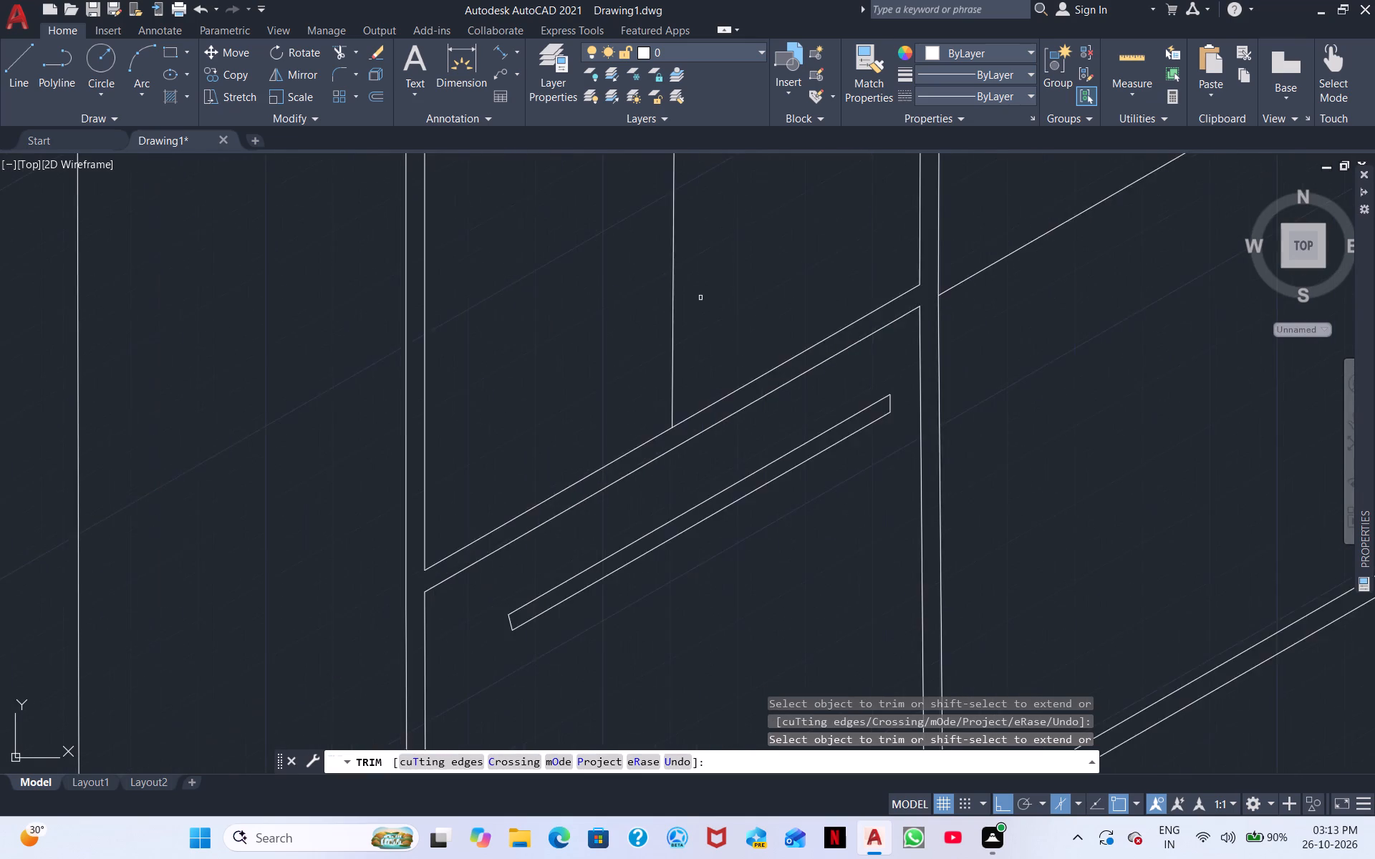
{"action": "scroll", "coordinate": [602, 296], "scroll_direction": "down", "scroll_amount": 2}
{"action": "middle_click_drag", "start_coordinate": [667, 311], "coordinate": [595, 662]}
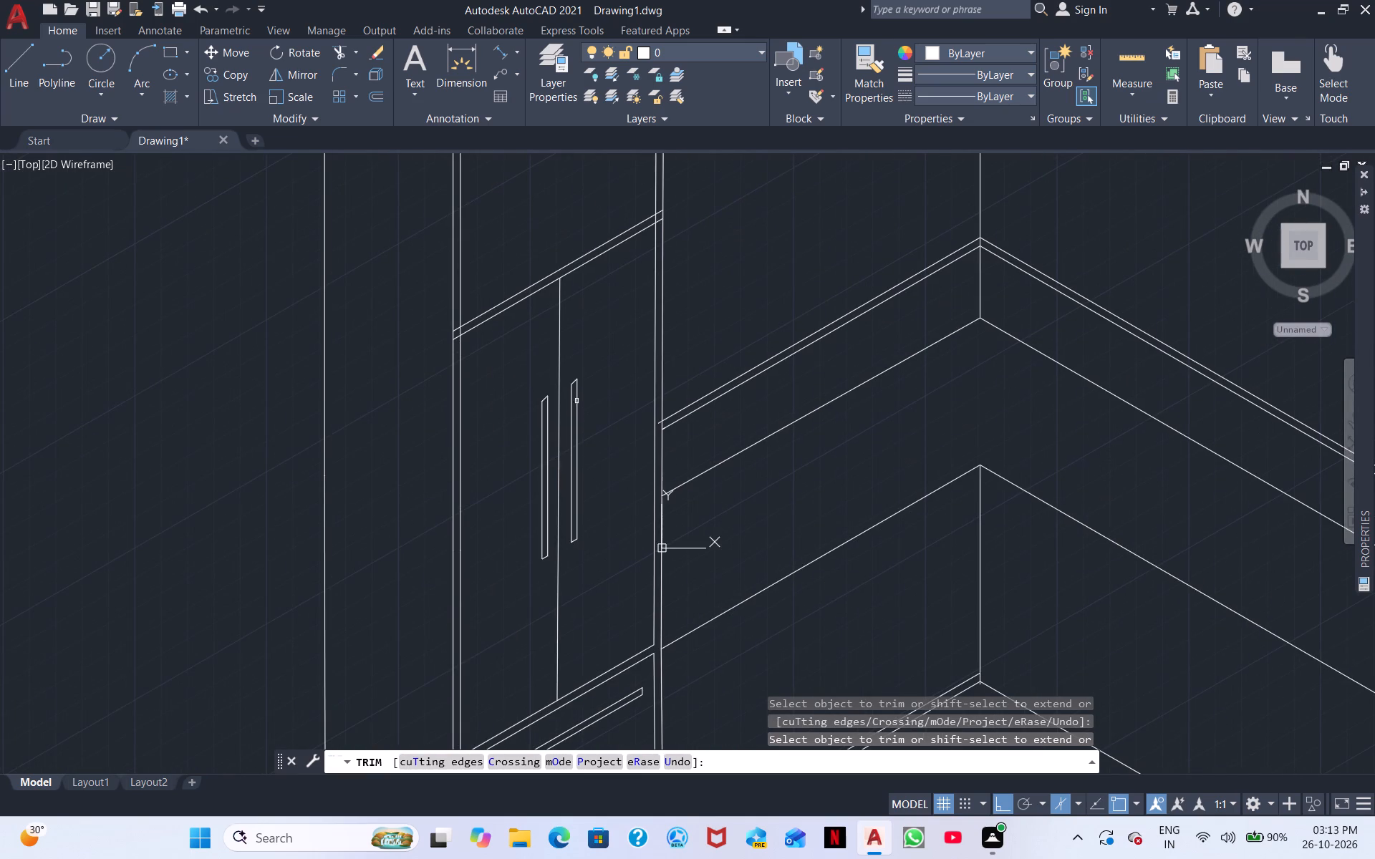
{"action": "middle_click_drag", "start_coordinate": [592, 340], "coordinate": [522, 620]}
{"action": "scroll", "coordinate": [594, 517], "scroll_direction": "up", "scroll_amount": 5}
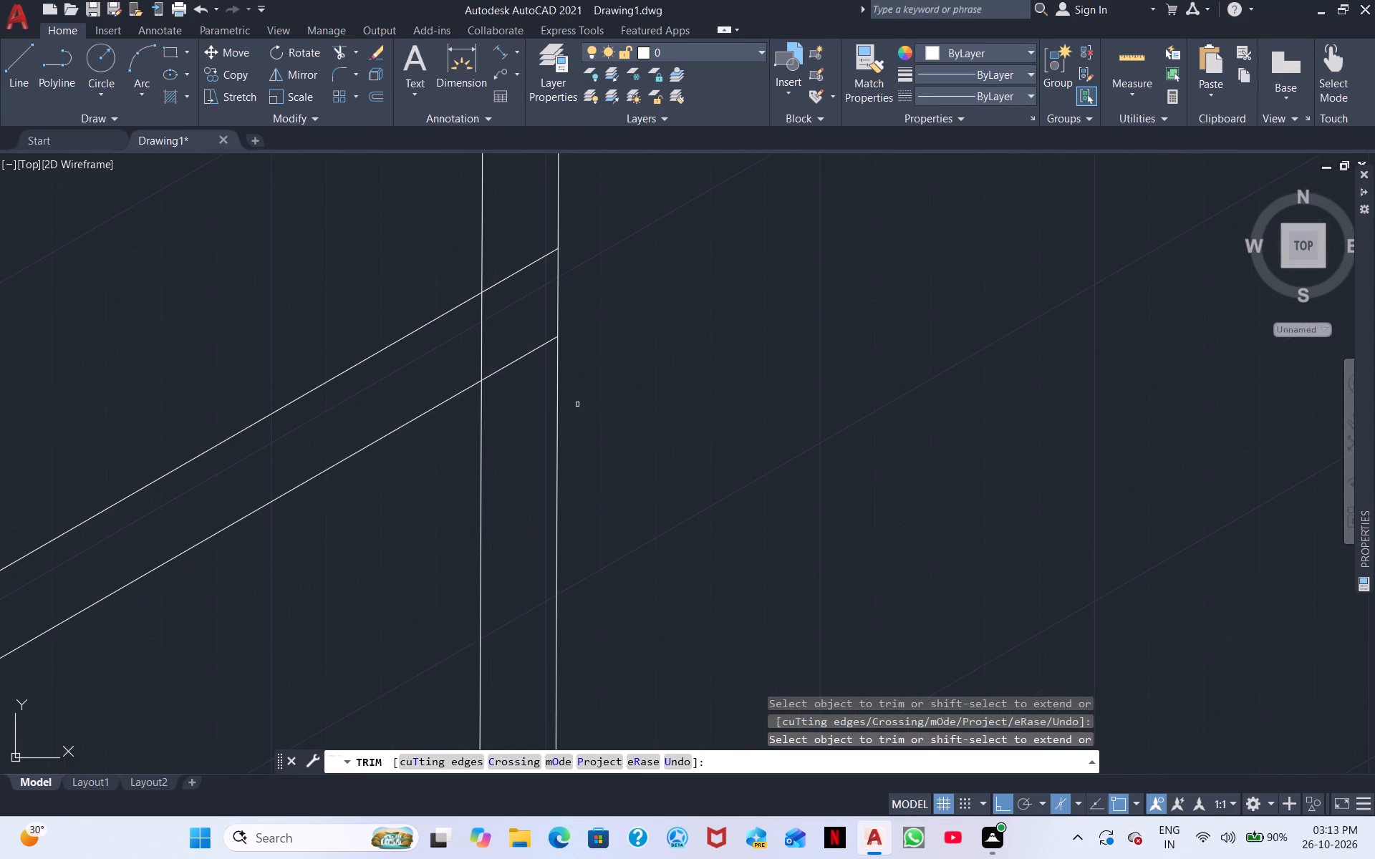
{"action": "left_click_drag", "start_coordinate": [518, 247], "coordinate": [521, 397]}
{"action": "left_click_drag", "start_coordinate": [473, 339], "coordinate": [506, 325]}
Trim the two divider lines crossing the tall cabinet's left panel strip, at the divider above the bottom panel.
{"action": "middle_click_drag", "start_coordinate": [360, 407], "coordinate": [950, 190]}
{"action": "scroll", "coordinate": [617, 443], "scroll_direction": "down", "scroll_amount": 2}
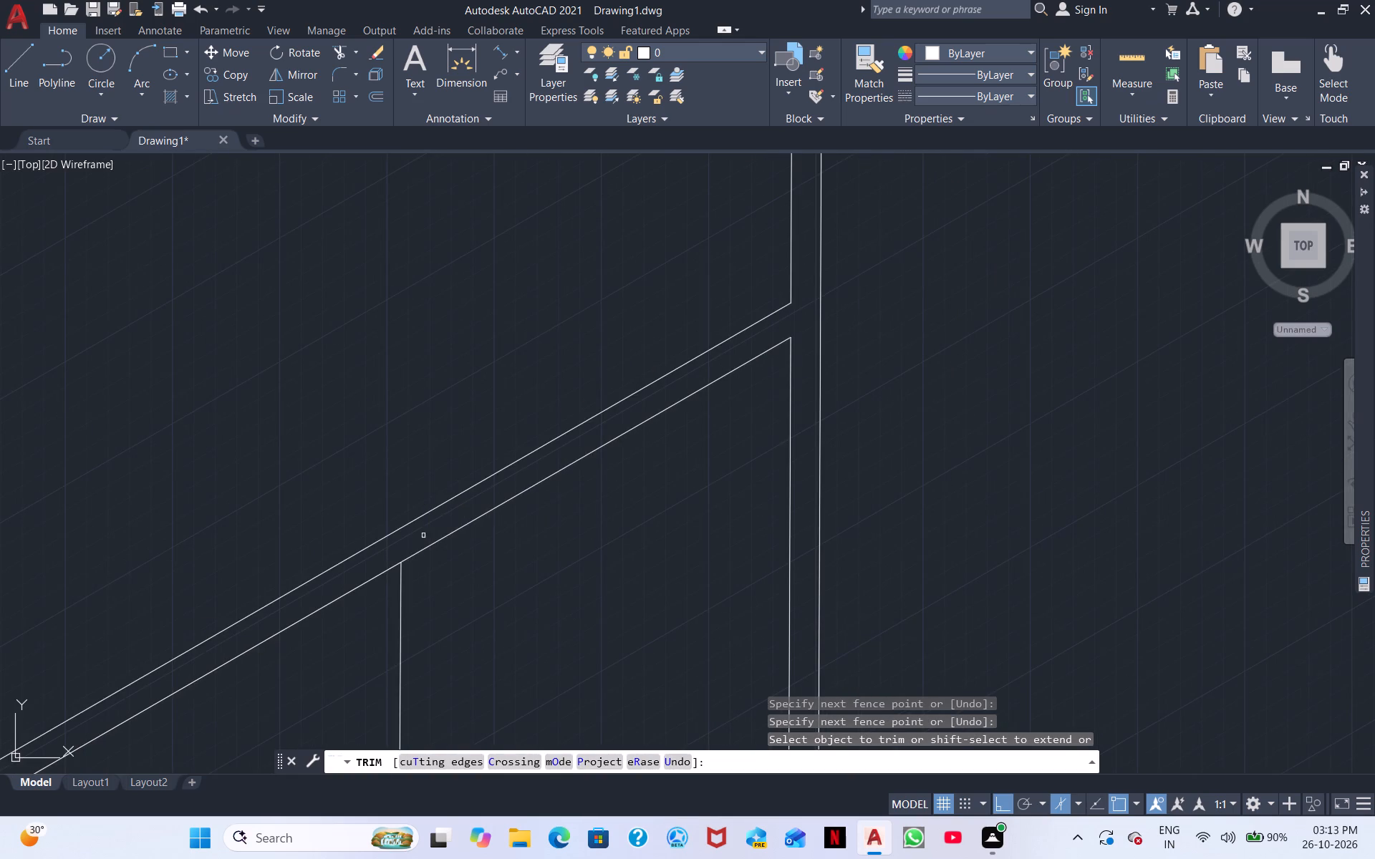
{"action": "middle_click_drag", "start_coordinate": [395, 560], "coordinate": [965, 338]}
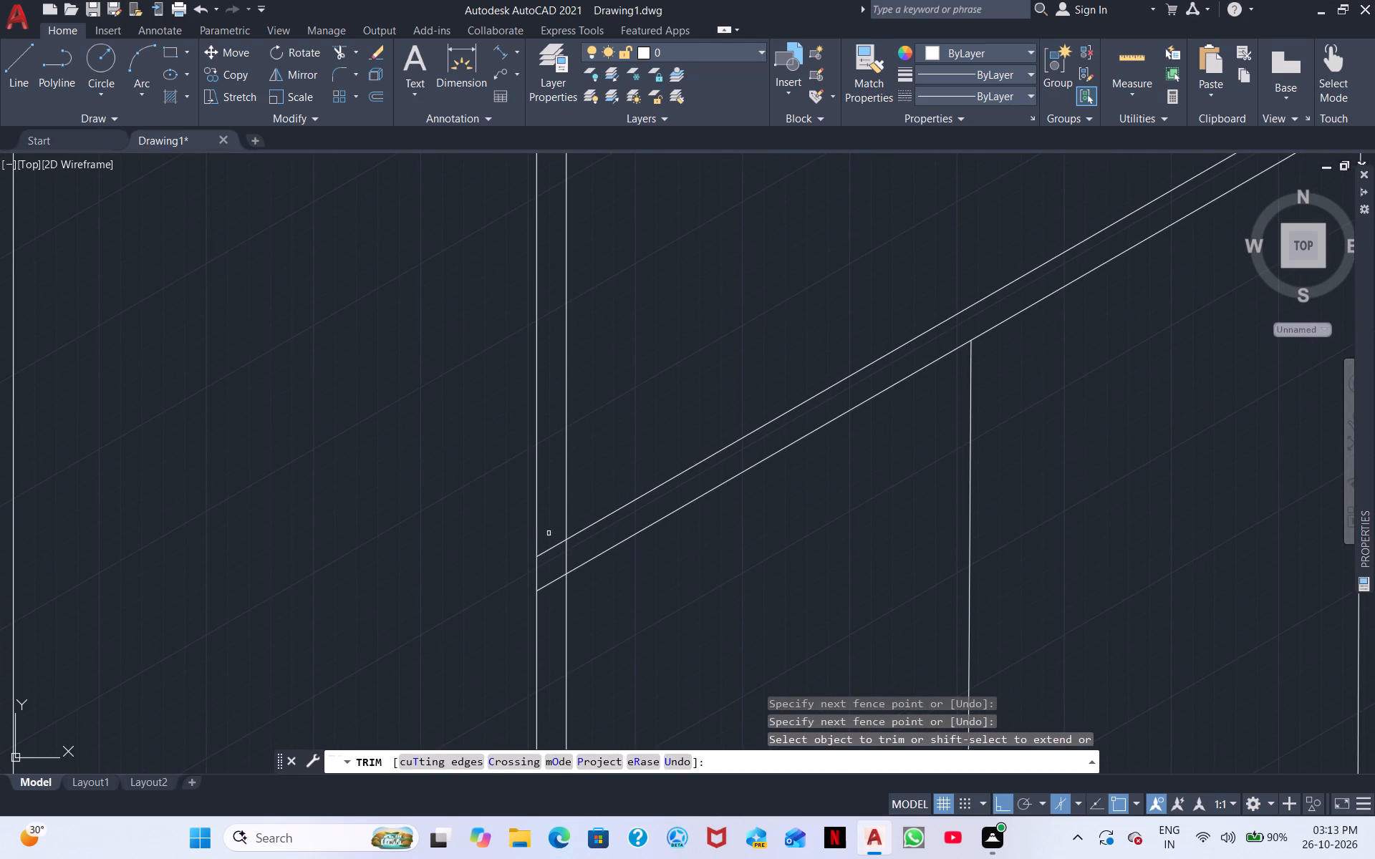
{"action": "left_click_drag", "start_coordinate": [549, 533], "coordinate": [550, 590]}
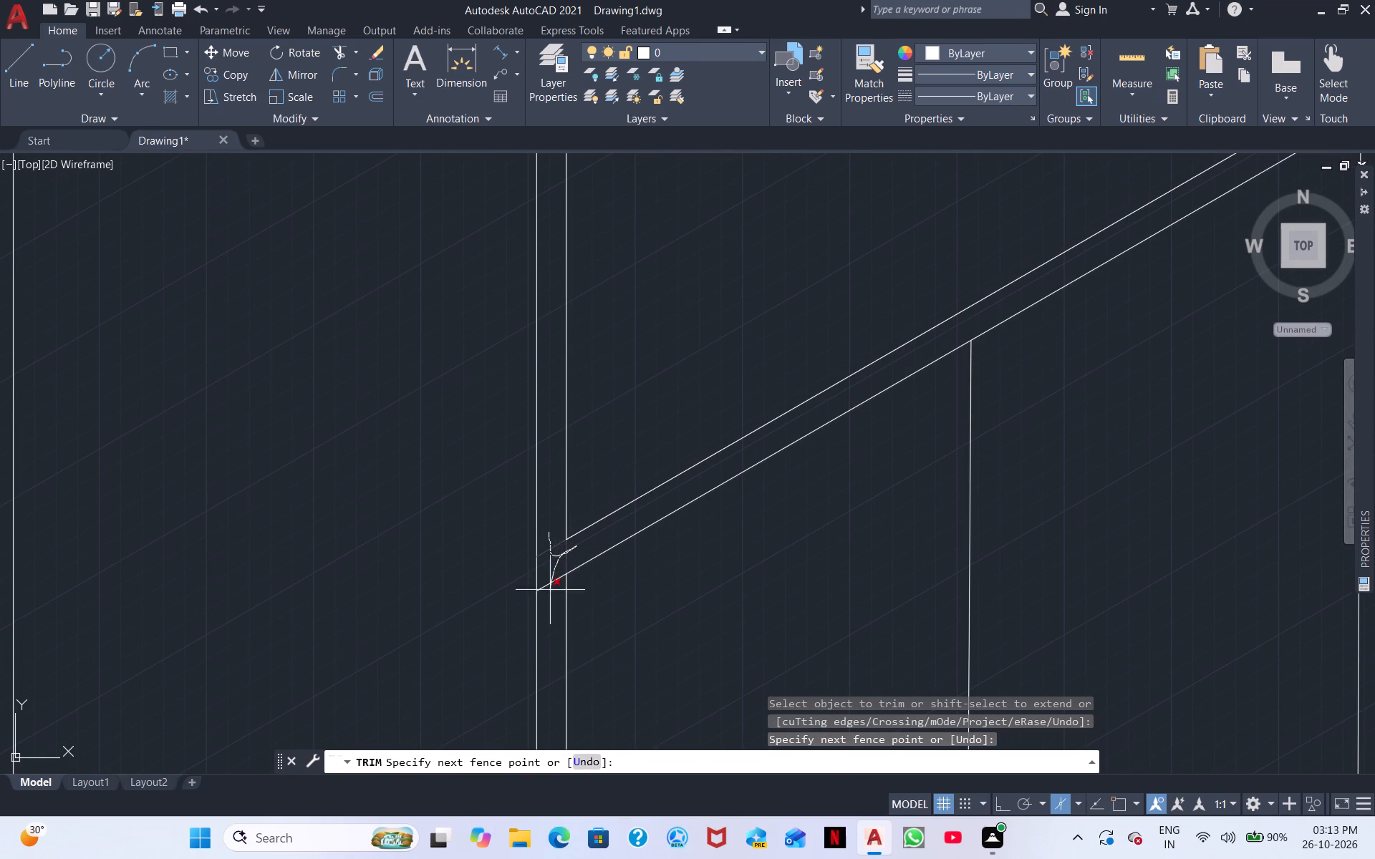
{"action": "left_click_drag", "start_coordinate": [550, 590], "coordinate": [549, 596]}
Trim the overlapping line ends at the tall cabinet's upper-right inner corner, clearing the top line across the right panel strip.
{"action": "scroll", "coordinate": [591, 563], "scroll_direction": "down", "scroll_amount": 3}
{"action": "middle_click_drag", "start_coordinate": [728, 564], "coordinate": [655, 461]}
{"action": "scroll", "coordinate": [655, 459], "scroll_direction": "down", "scroll_amount": 1}
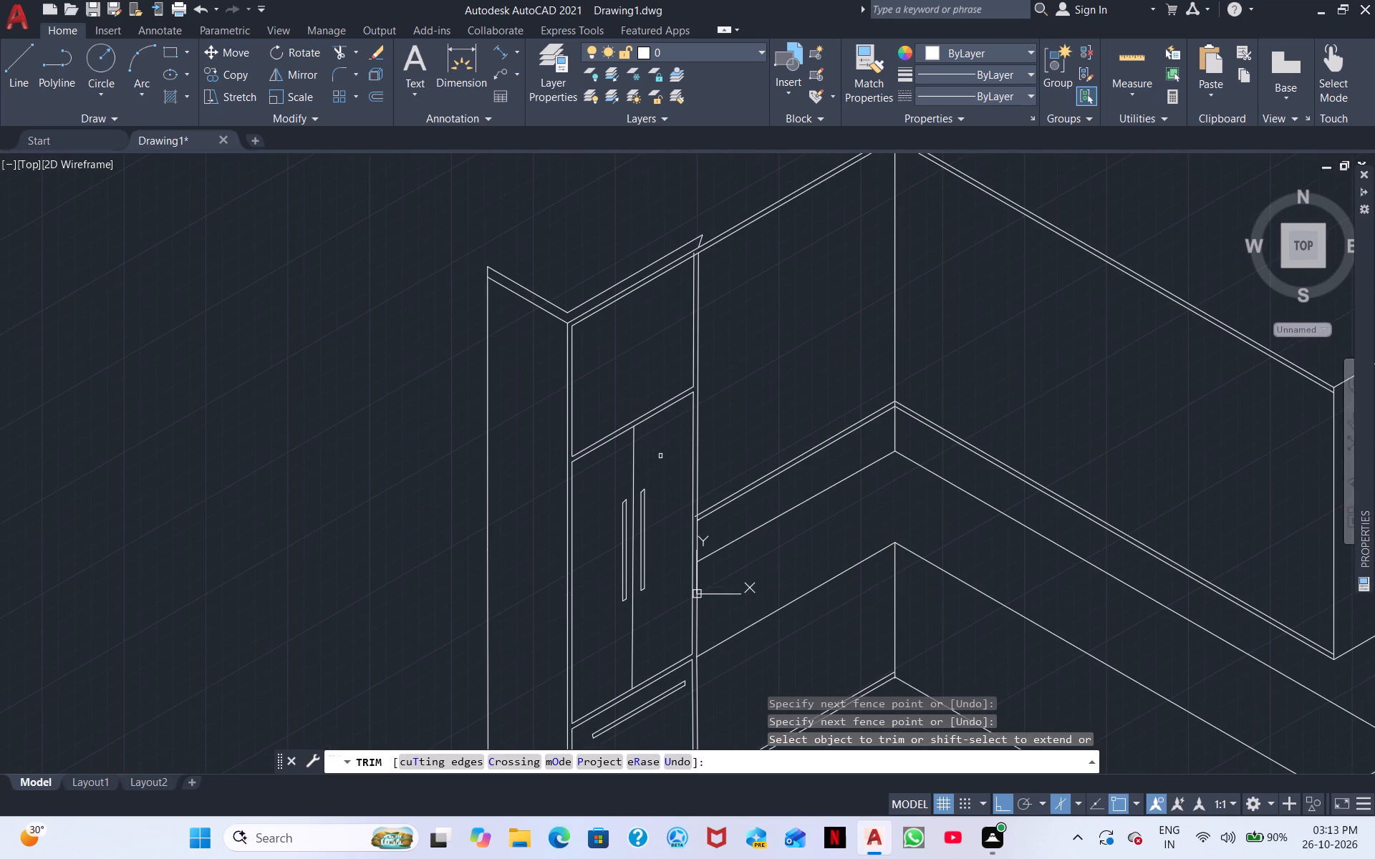
{"action": "scroll", "coordinate": [728, 298], "scroll_direction": "up", "scroll_amount": 4}
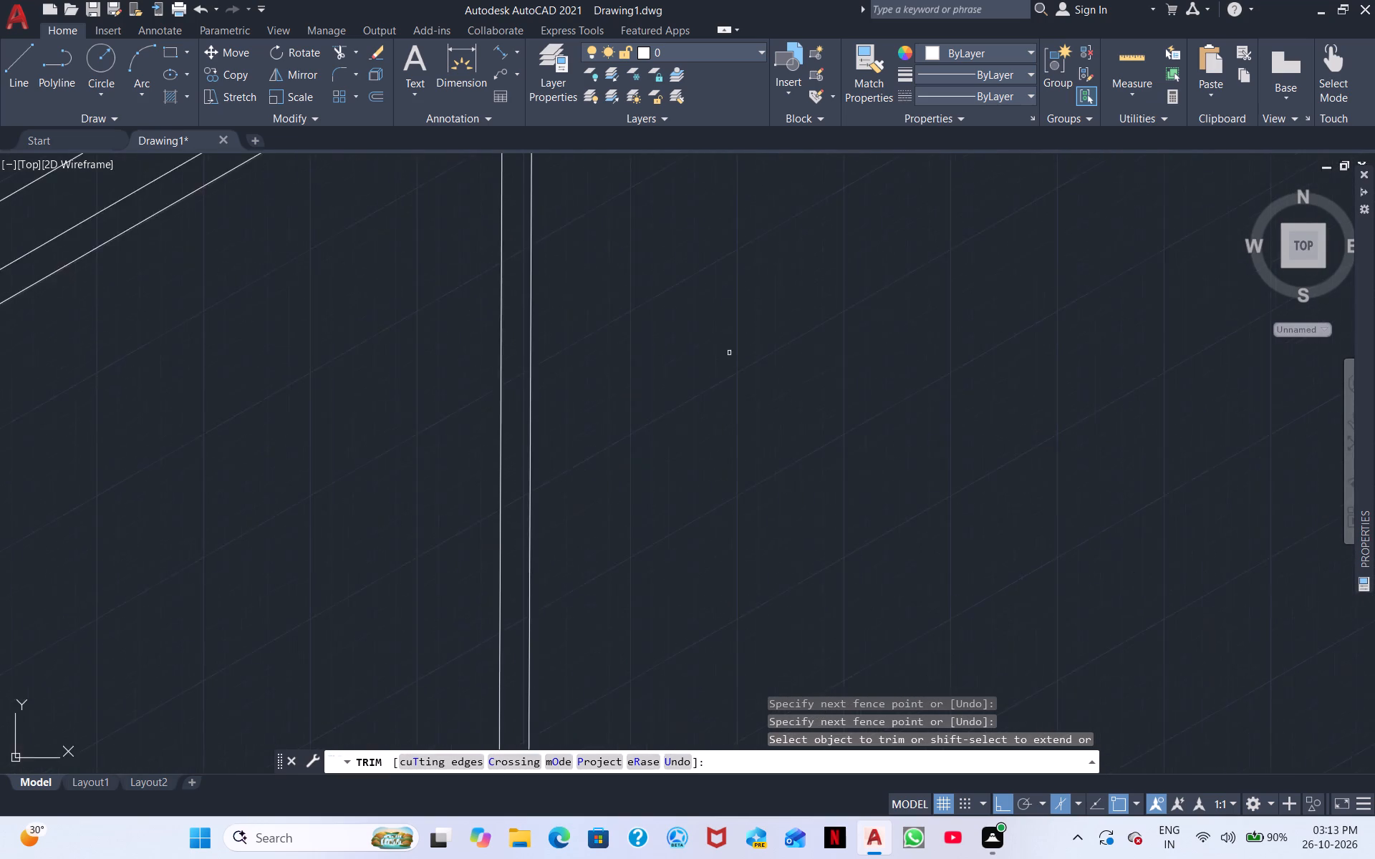
{"action": "middle_click_drag", "start_coordinate": [736, 394], "coordinate": [819, 710]}
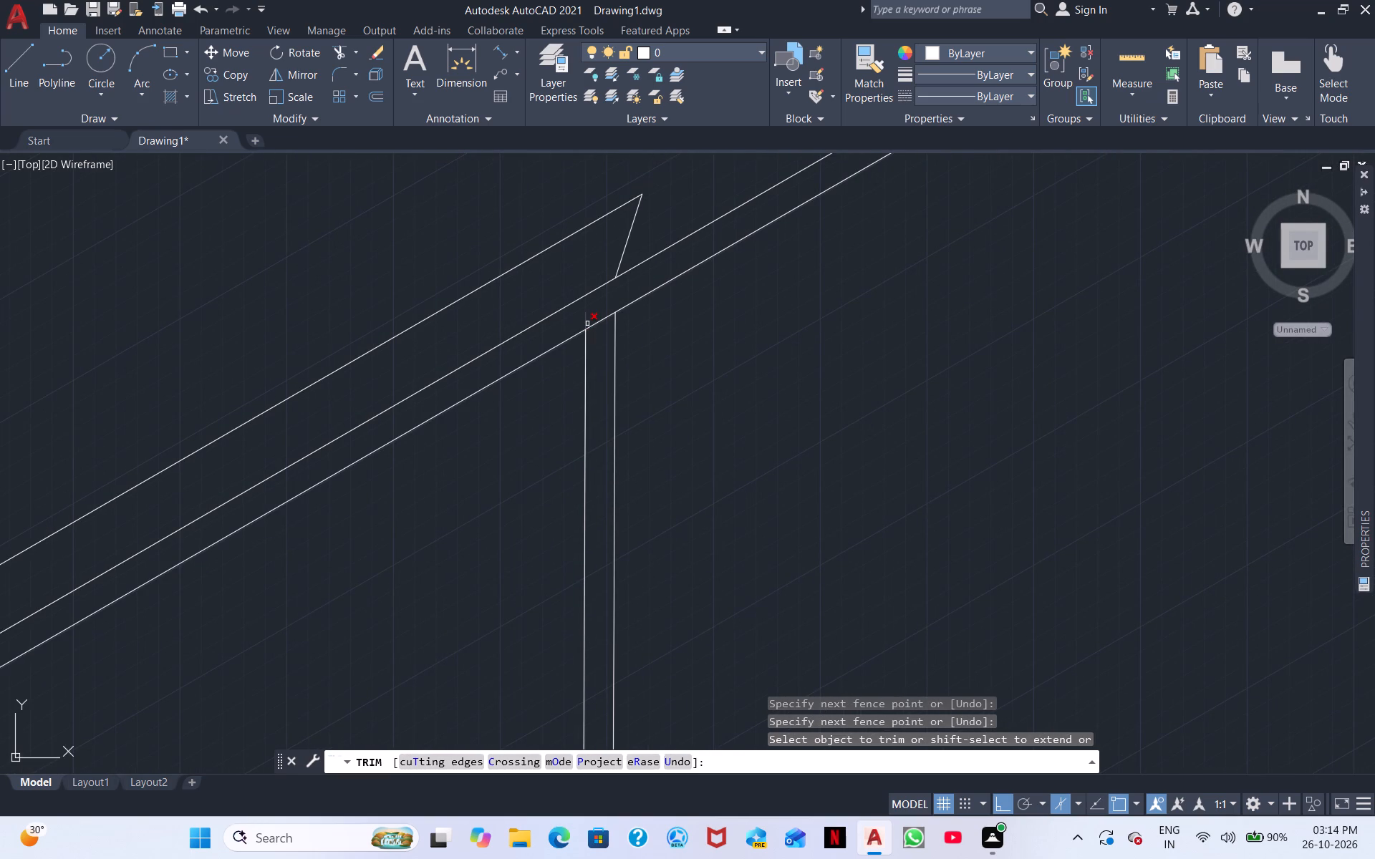
{"action": "left_click", "coordinate": [587, 324]}
{"action": "left_click", "coordinate": [604, 319]}
{"action": "right_click_drag", "start_coordinate": [763, 359], "coordinate": [766, 369]}
{"action": "left_click", "coordinate": [859, 379]}
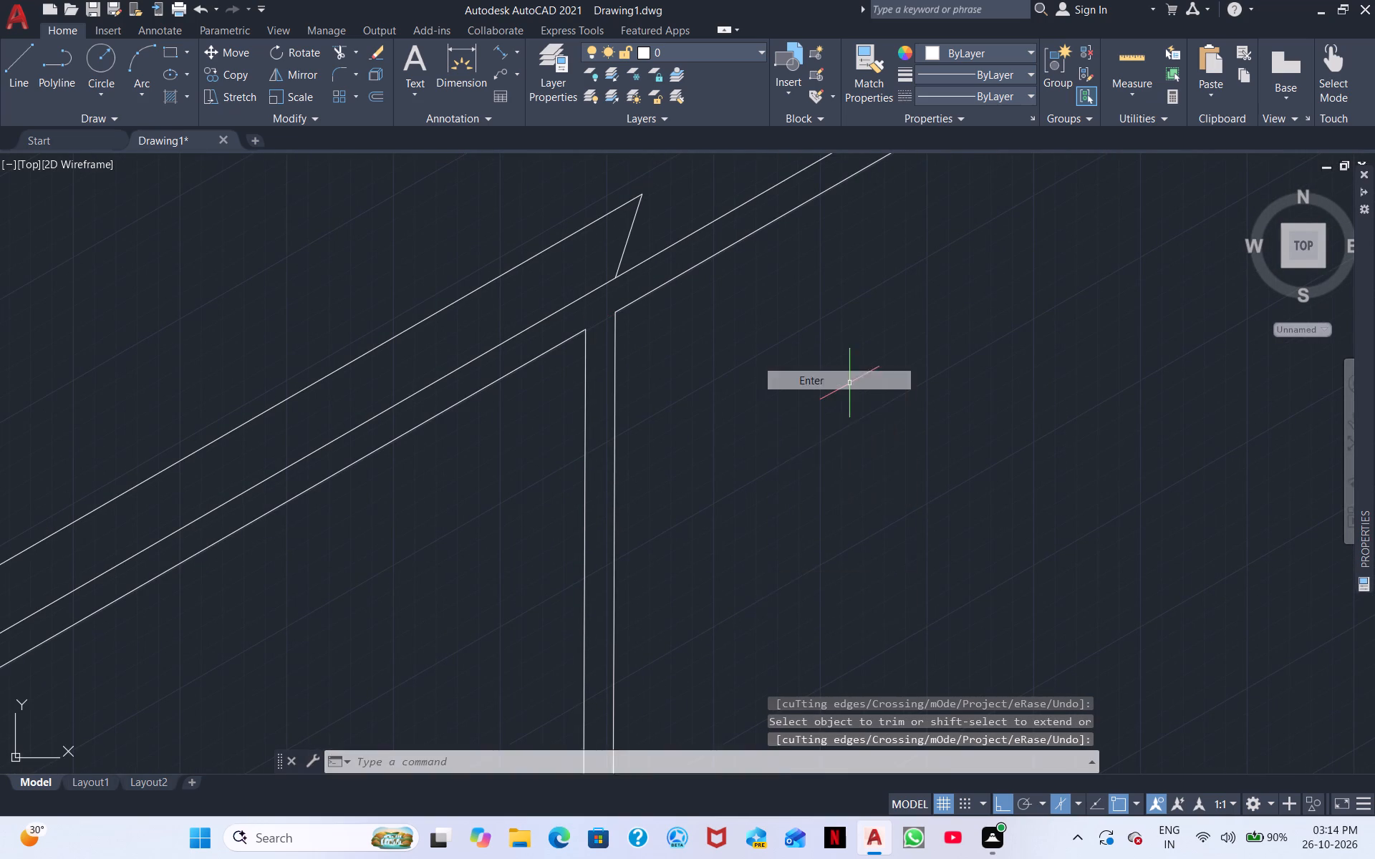
Trim the wall cabinet's lower edge line where it overruns into the tall cabinet's right panel strip.
{"action": "scroll", "coordinate": [848, 384], "scroll_direction": "down", "scroll_amount": 3}
{"action": "middle_click_drag", "start_coordinate": [915, 397], "coordinate": [814, 261]}
{"action": "middle_click_drag", "start_coordinate": [864, 339], "coordinate": [732, 276]}
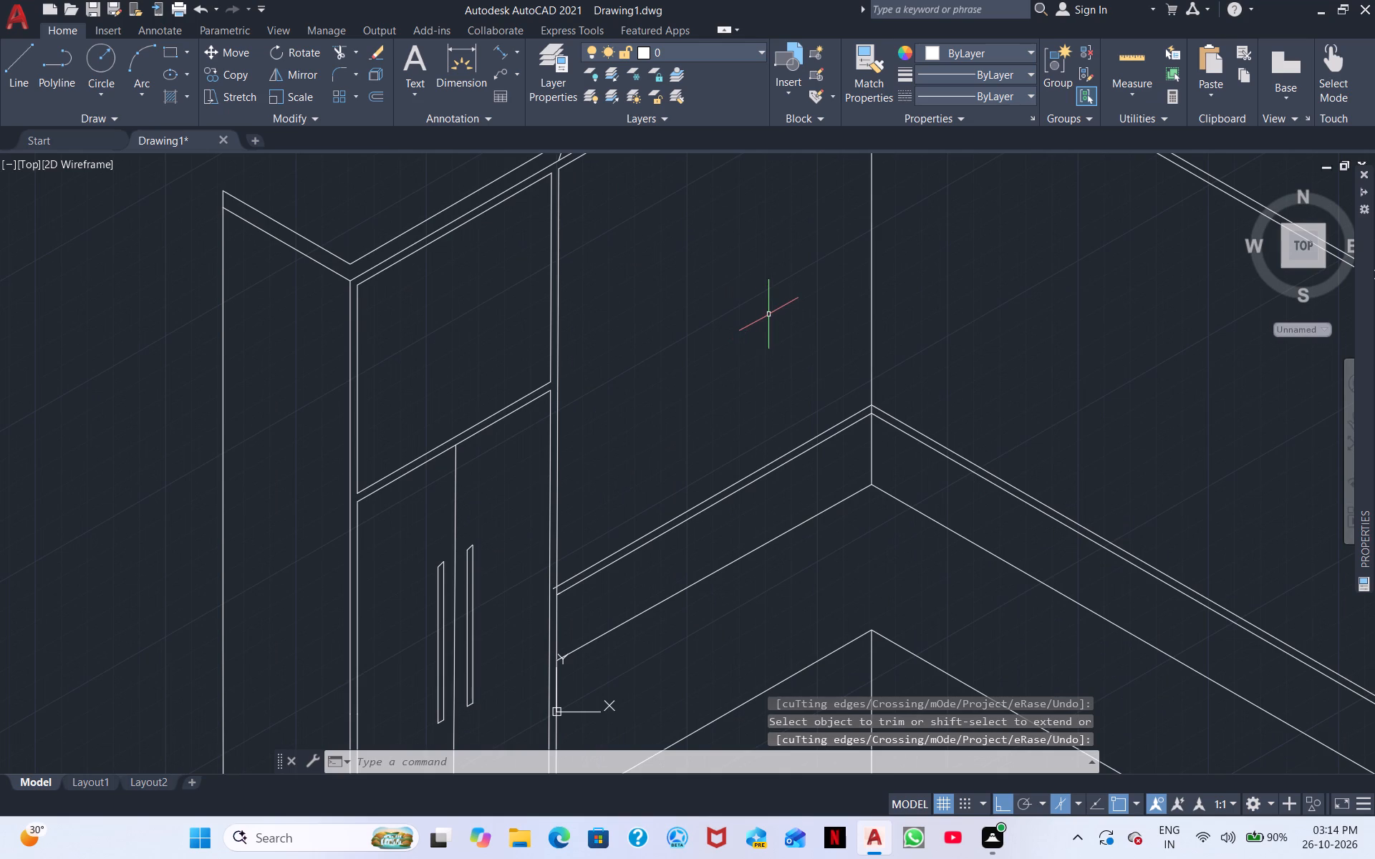
{"action": "right_click", "coordinate": [693, 410]}
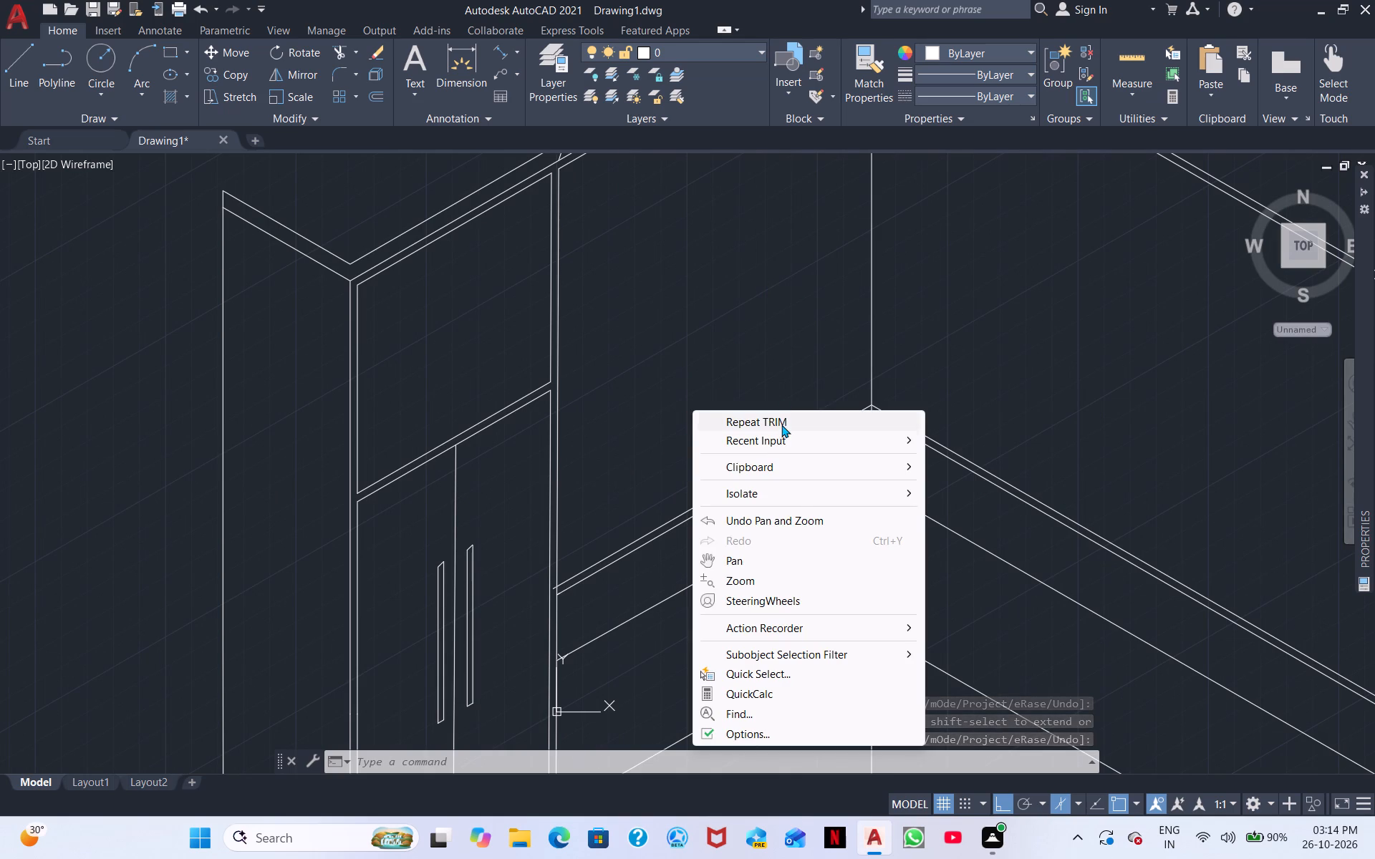
{"action": "left_click", "coordinate": [781, 424]}
{"action": "scroll", "coordinate": [690, 488], "scroll_direction": "up", "scroll_amount": 1}
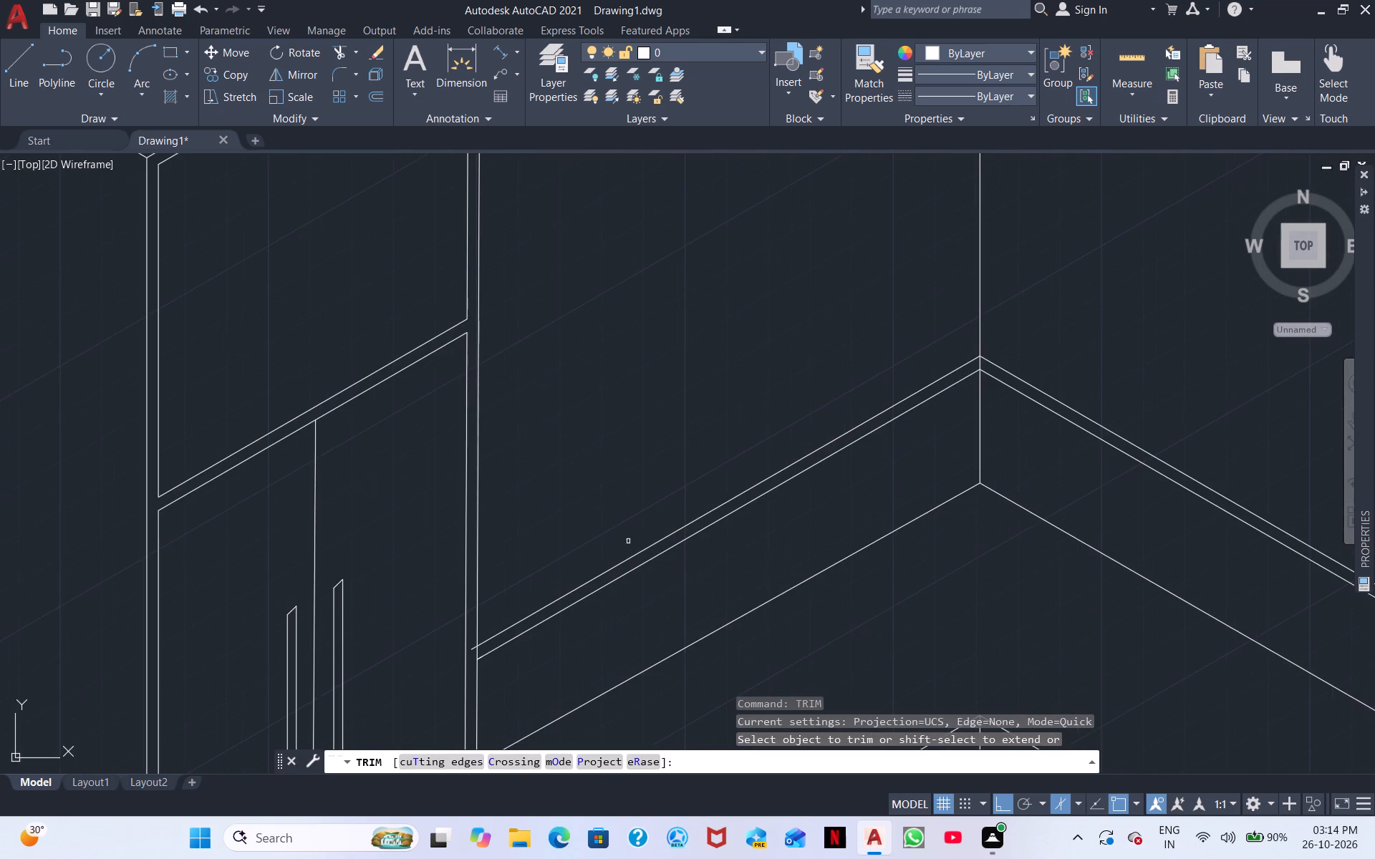
{"action": "middle_click_drag", "start_coordinate": [616, 543], "coordinate": [660, 375]}
{"action": "scroll", "coordinate": [575, 487], "scroll_direction": "up", "scroll_amount": 2}
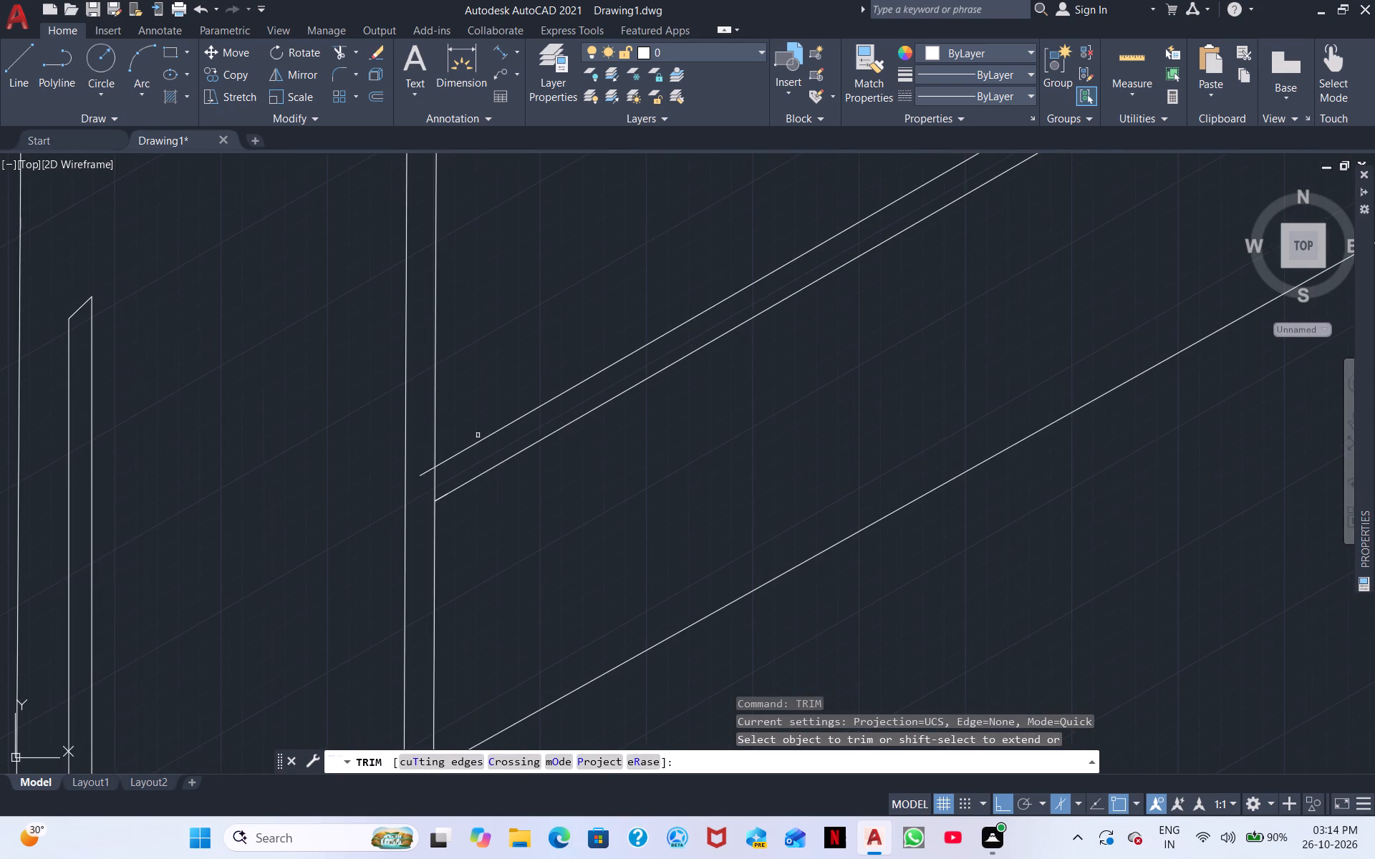
{"action": "left_click", "coordinate": [420, 472]}
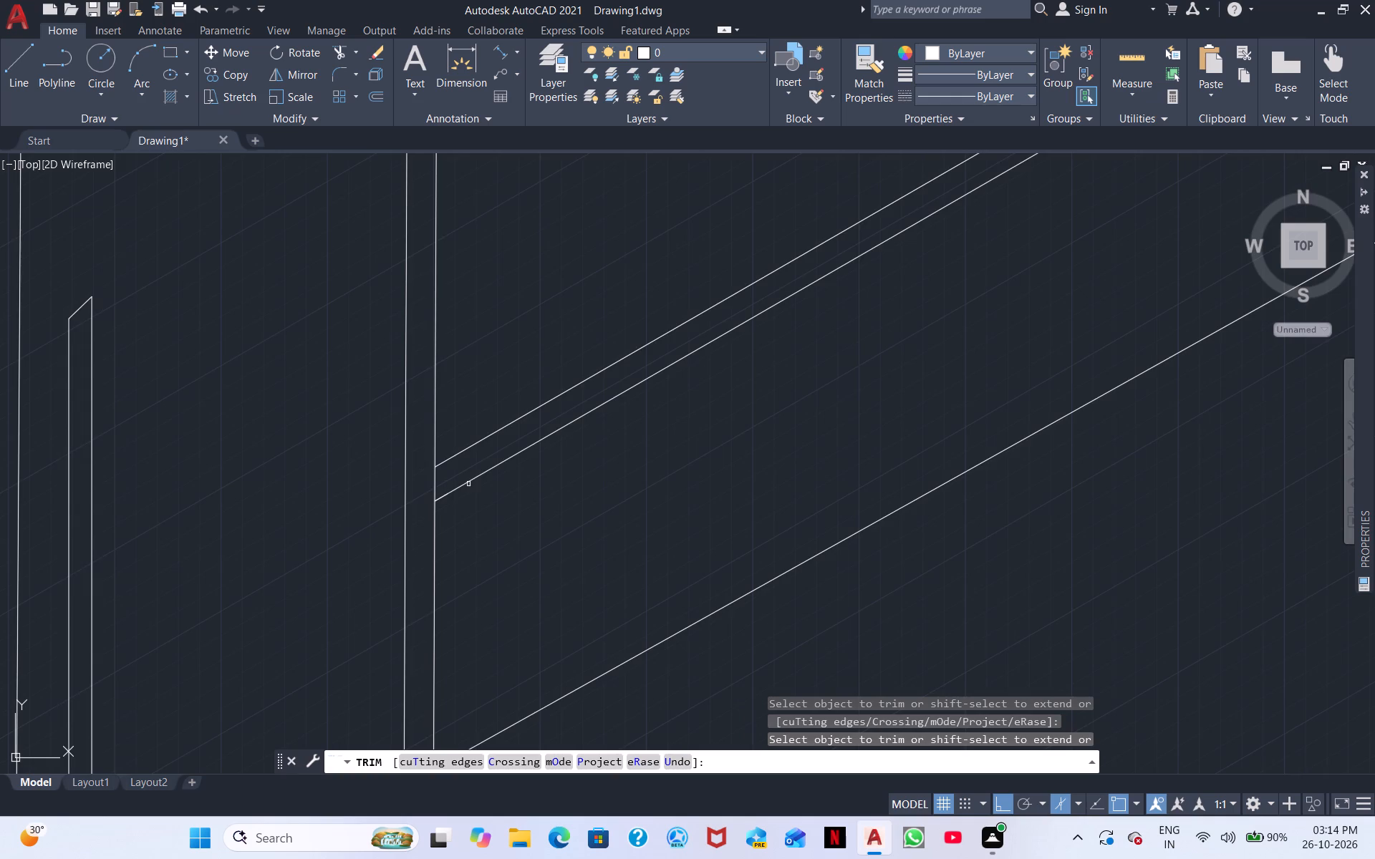
{"action": "scroll", "coordinate": [574, 493], "scroll_direction": "down", "scroll_amount": 2}
{"action": "middle_click_drag", "start_coordinate": [710, 482], "coordinate": [586, 242]}
{"action": "scroll", "coordinate": [589, 249], "scroll_direction": "down", "scroll_amount": 2}
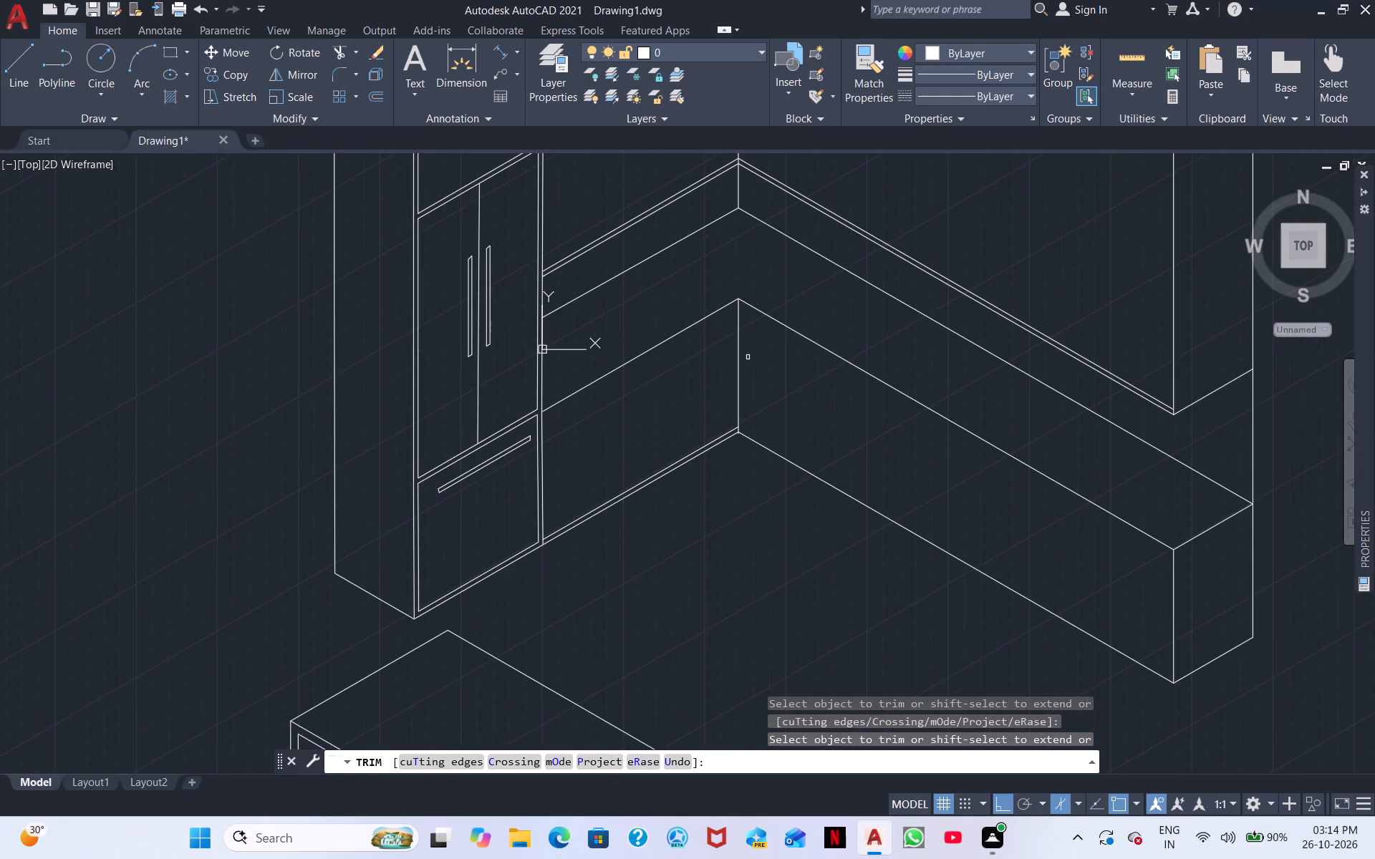
{"action": "middle_click_drag", "start_coordinate": [748, 357], "coordinate": [574, 310]}
{"action": "right_click", "coordinate": [708, 530]}
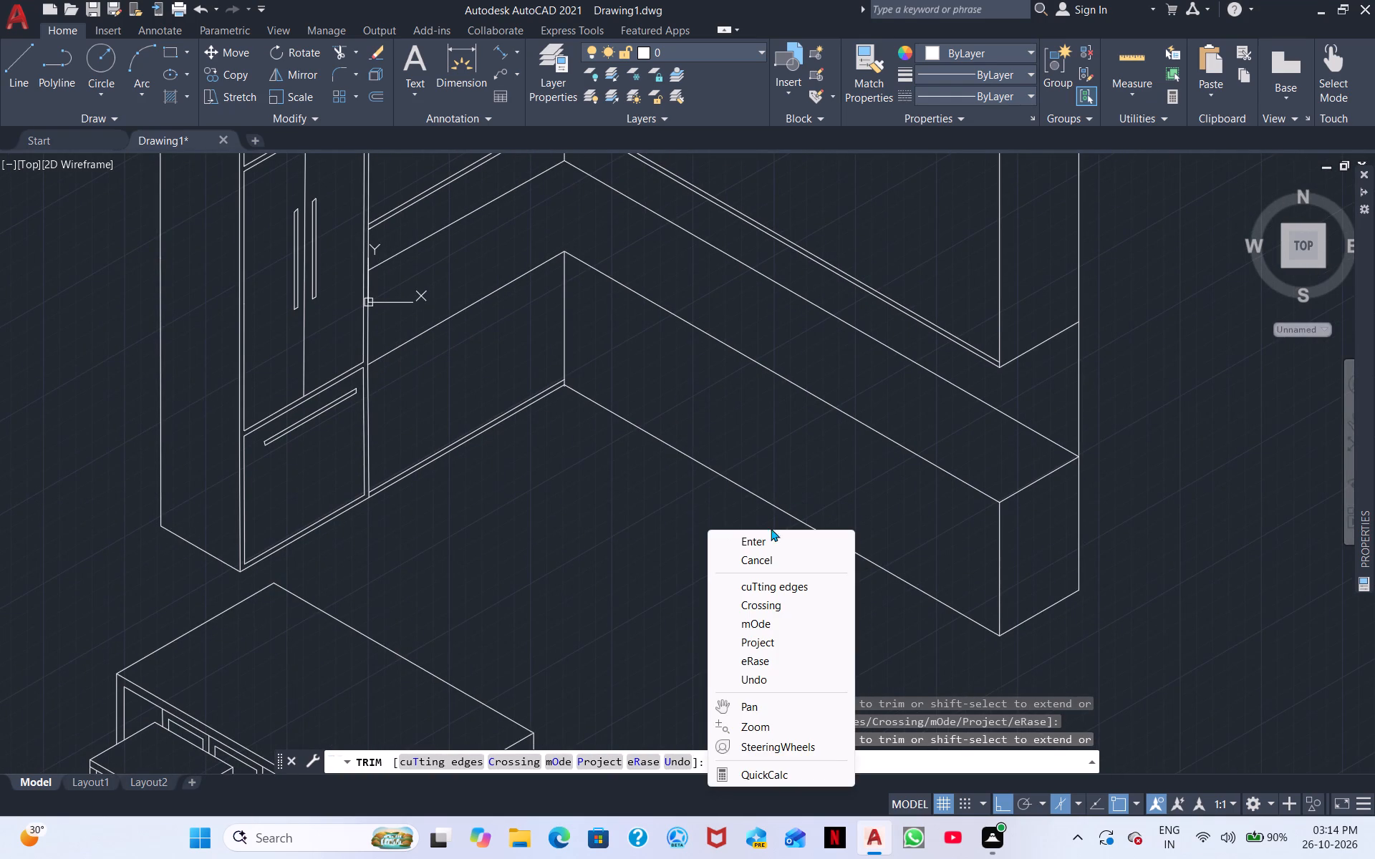
{"action": "left_click", "coordinate": [766, 538]}
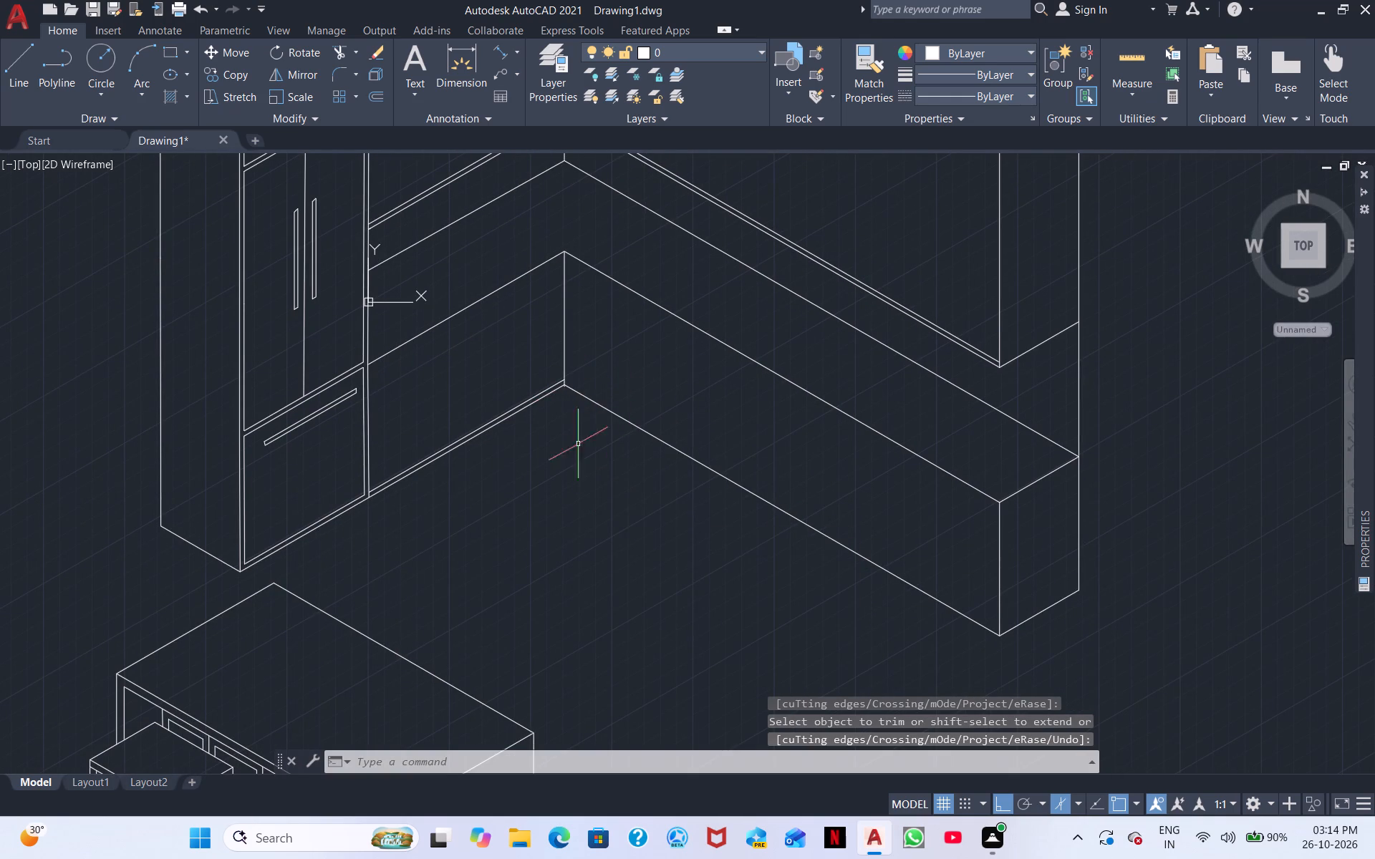
Measure the height along the tall cabinet's right edge from the wall cabinet's lower edge to the divider level with an aligned dimension.
{"action": "scroll", "coordinate": [573, 467], "scroll_direction": "down", "scroll_amount": 1}
{"action": "middle_click_drag", "start_coordinate": [518, 485], "coordinate": [727, 431]}
{"action": "scroll", "coordinate": [723, 450], "scroll_direction": "down", "scroll_amount": 1}
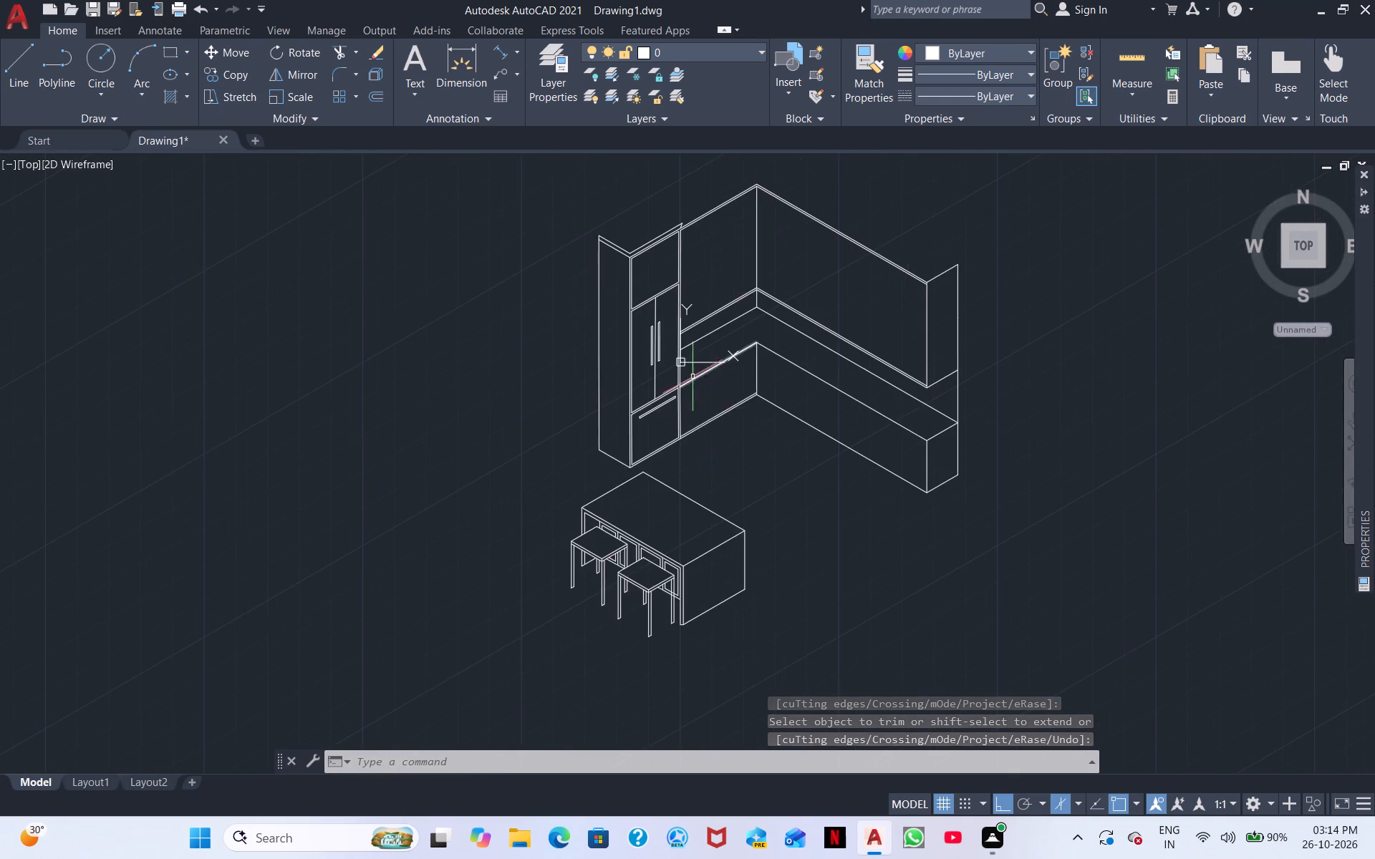
{"action": "middle_click_drag", "start_coordinate": [688, 392], "coordinate": [564, 615]}
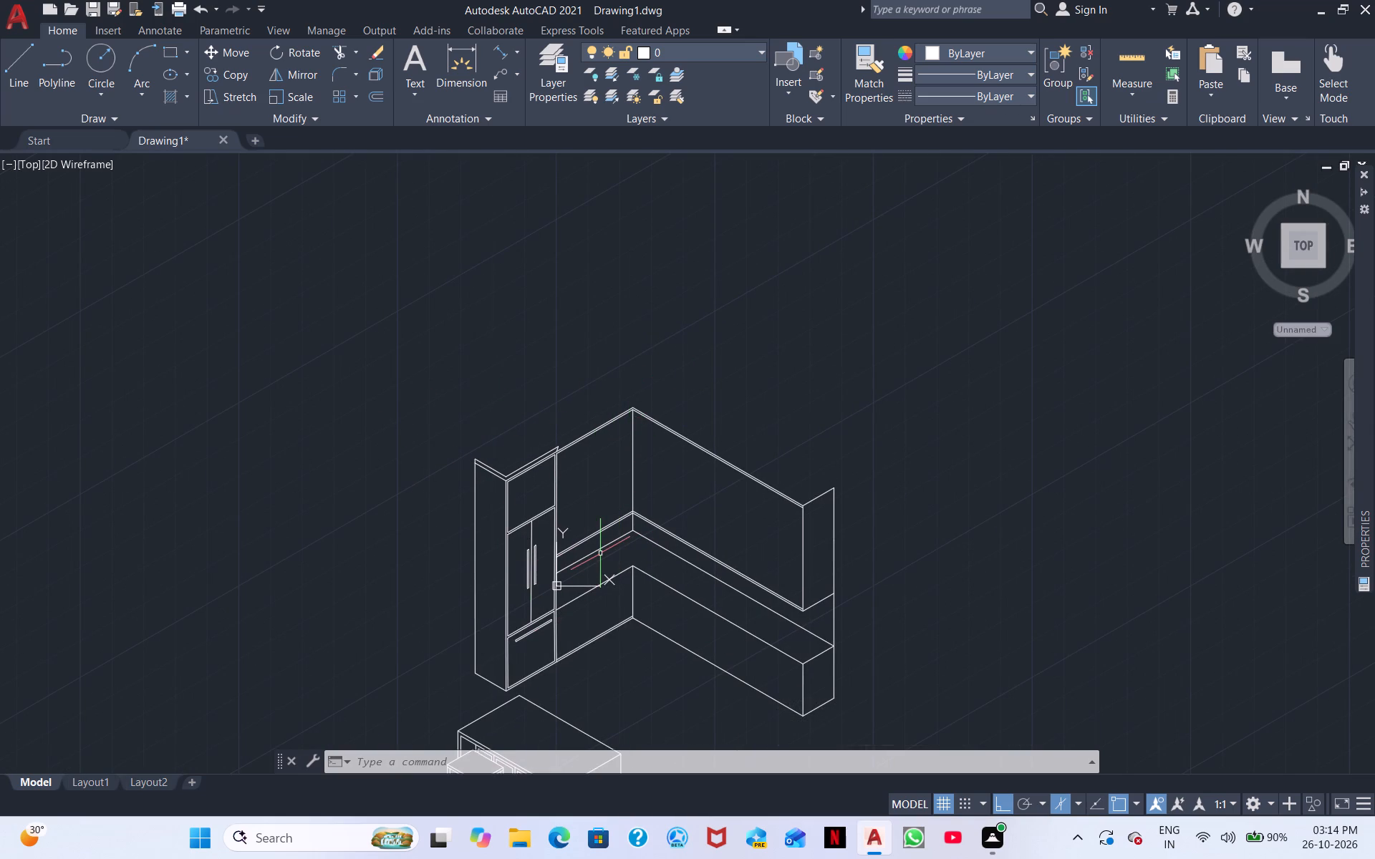
{"action": "scroll", "coordinate": [600, 553], "scroll_direction": "up", "scroll_amount": 1}
{"action": "scroll", "coordinate": [574, 480], "scroll_direction": "up", "scroll_amount": 1}
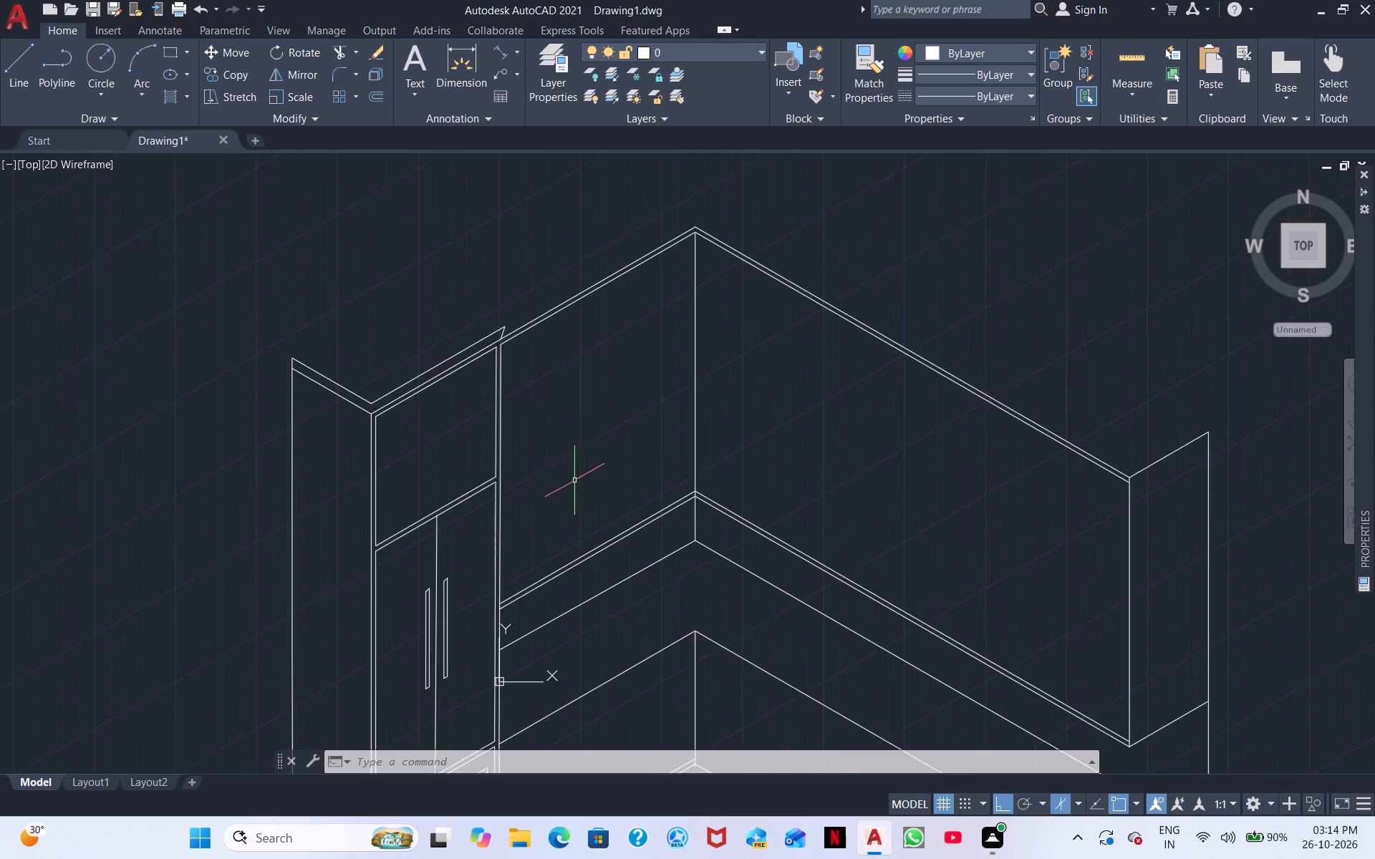
{"action": "scroll", "coordinate": [574, 480], "scroll_direction": "up", "scroll_amount": 1}
{"action": "scroll", "coordinate": [543, 499], "scroll_direction": "down", "scroll_amount": 1}
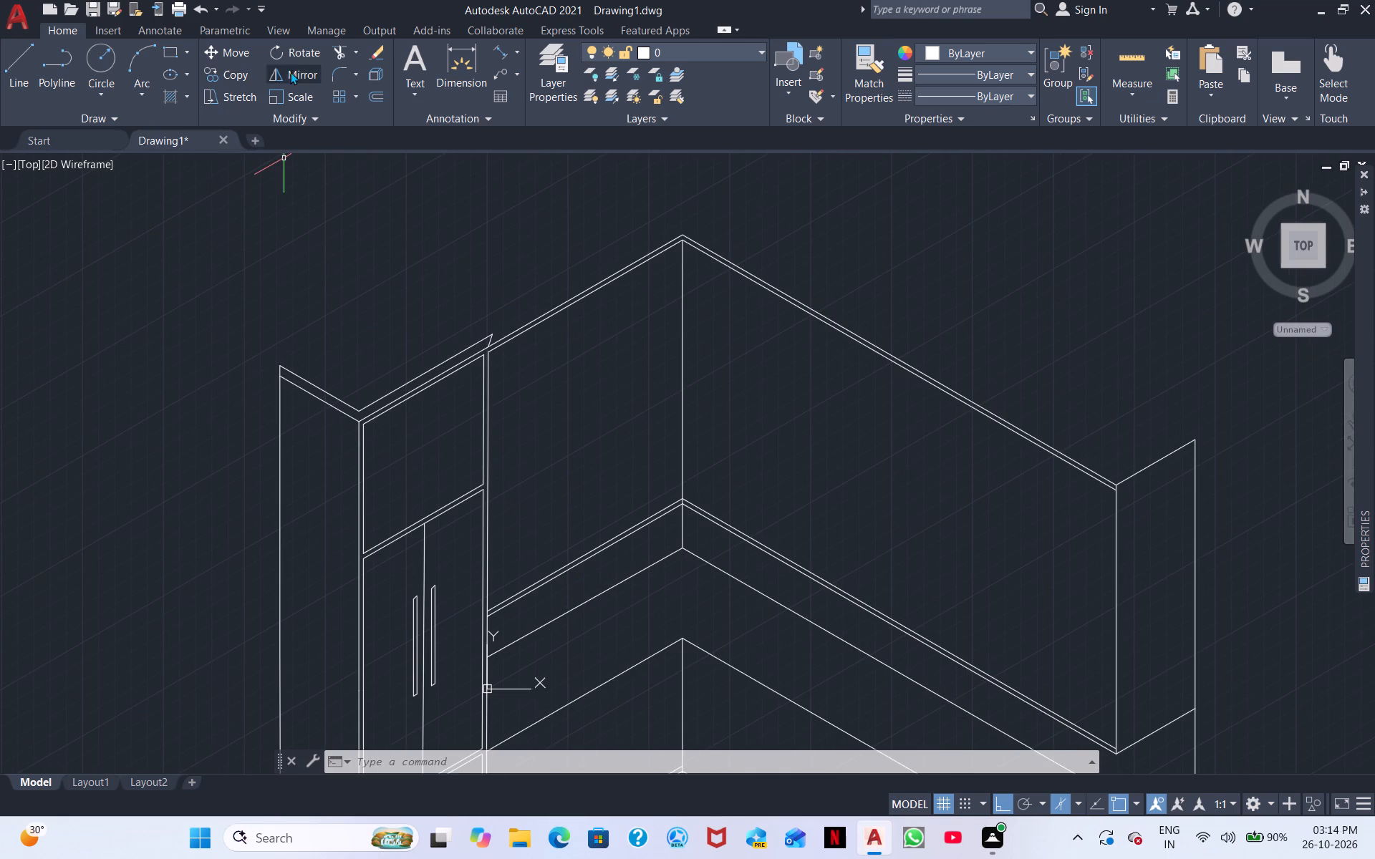
{"action": "left_click", "coordinate": [500, 52]}
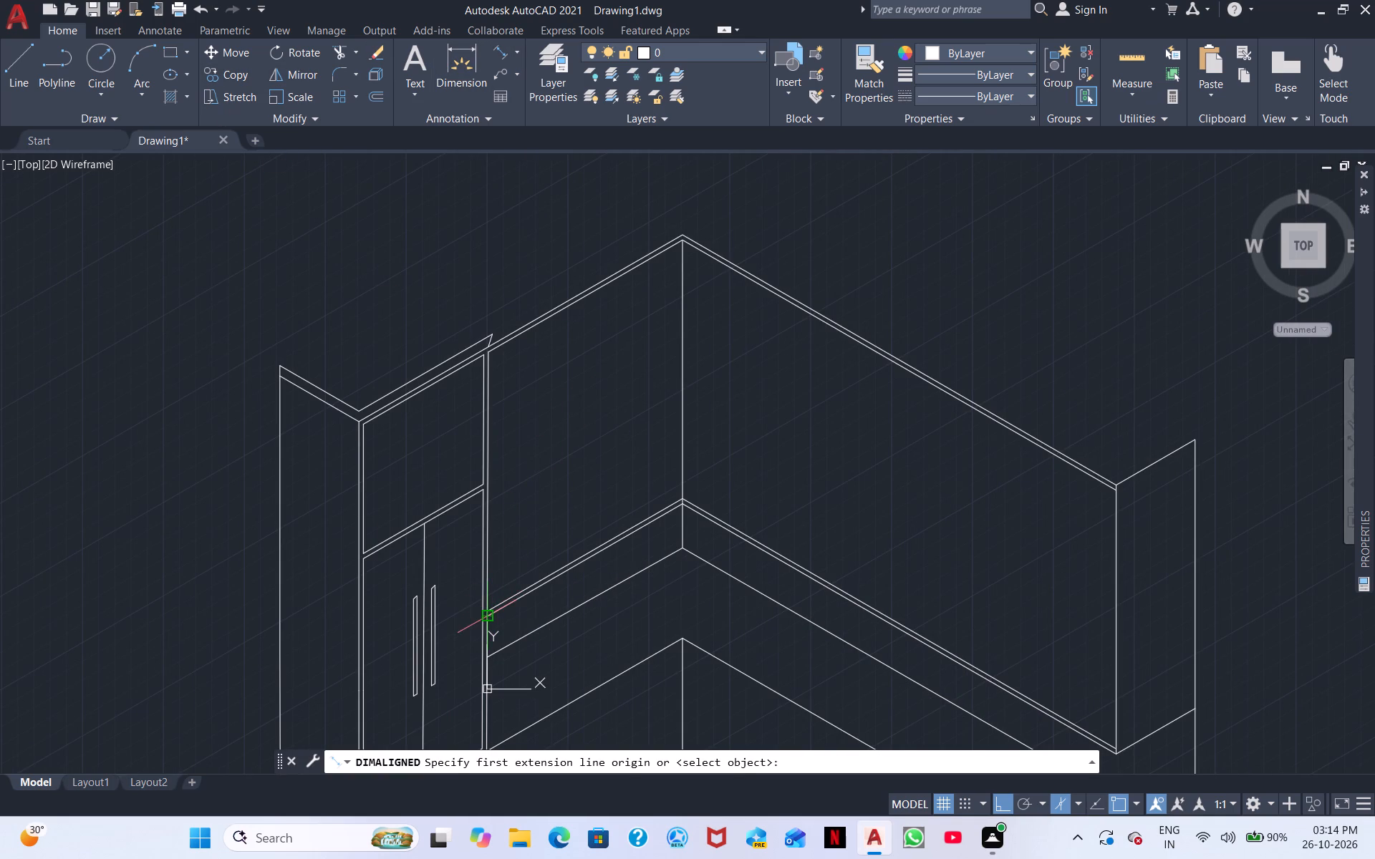
{"action": "scroll", "coordinate": [483, 620], "scroll_direction": "up", "scroll_amount": 3}
{"action": "left_click_drag", "start_coordinate": [490, 611], "coordinate": [493, 605]}
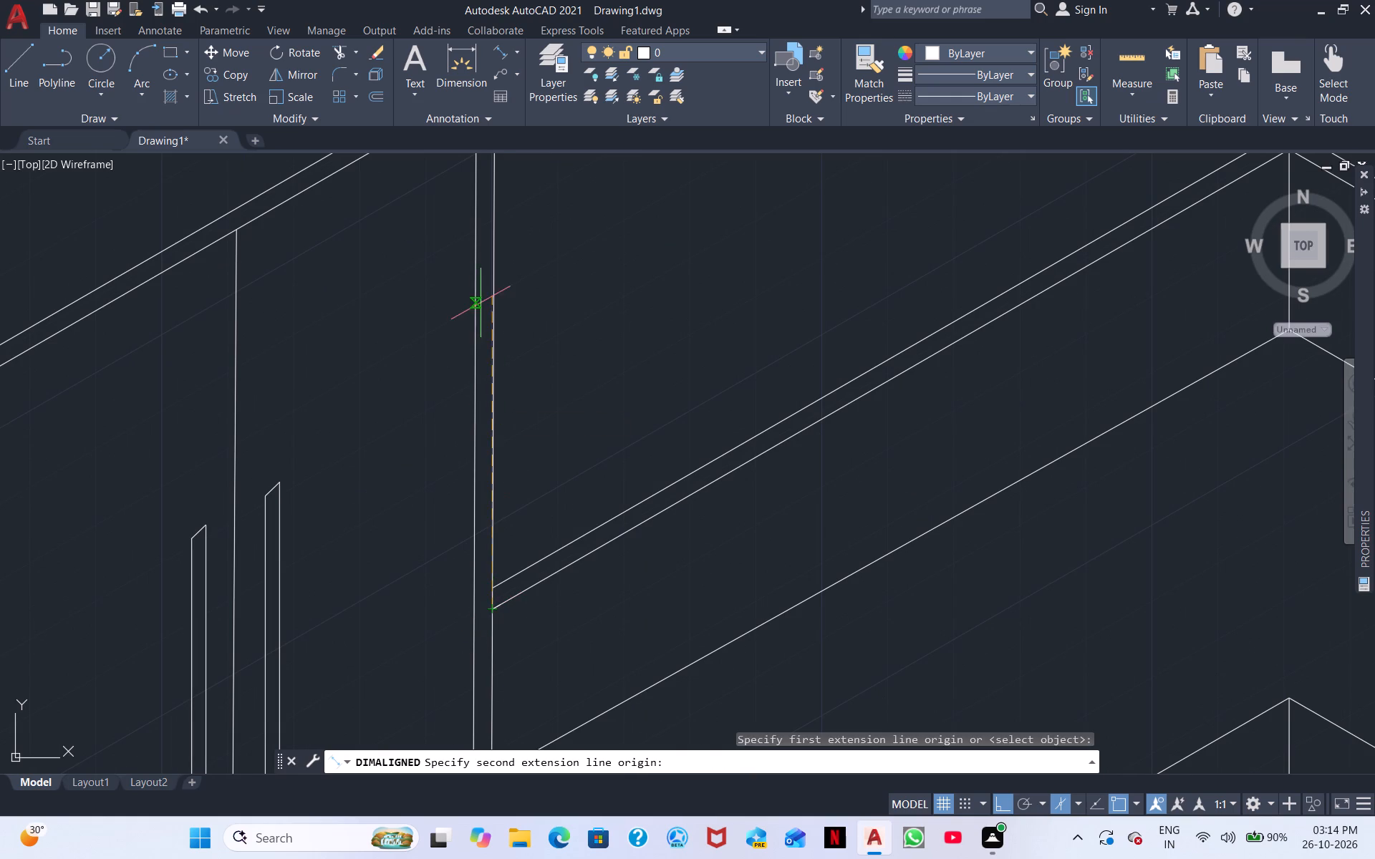
{"action": "middle_click_drag", "start_coordinate": [480, 303], "coordinate": [478, 568]}
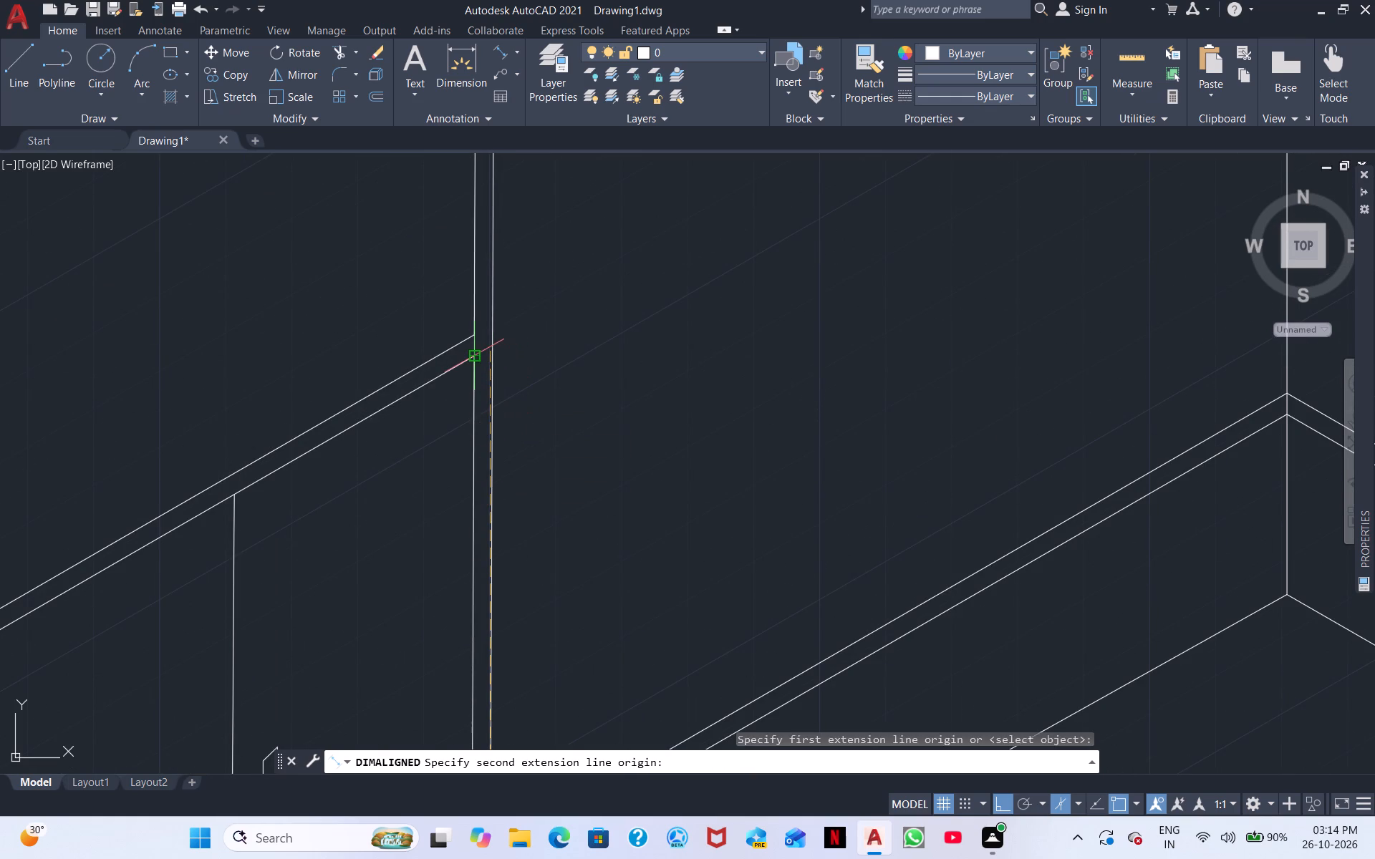
{"action": "left_click", "coordinate": [492, 349]}
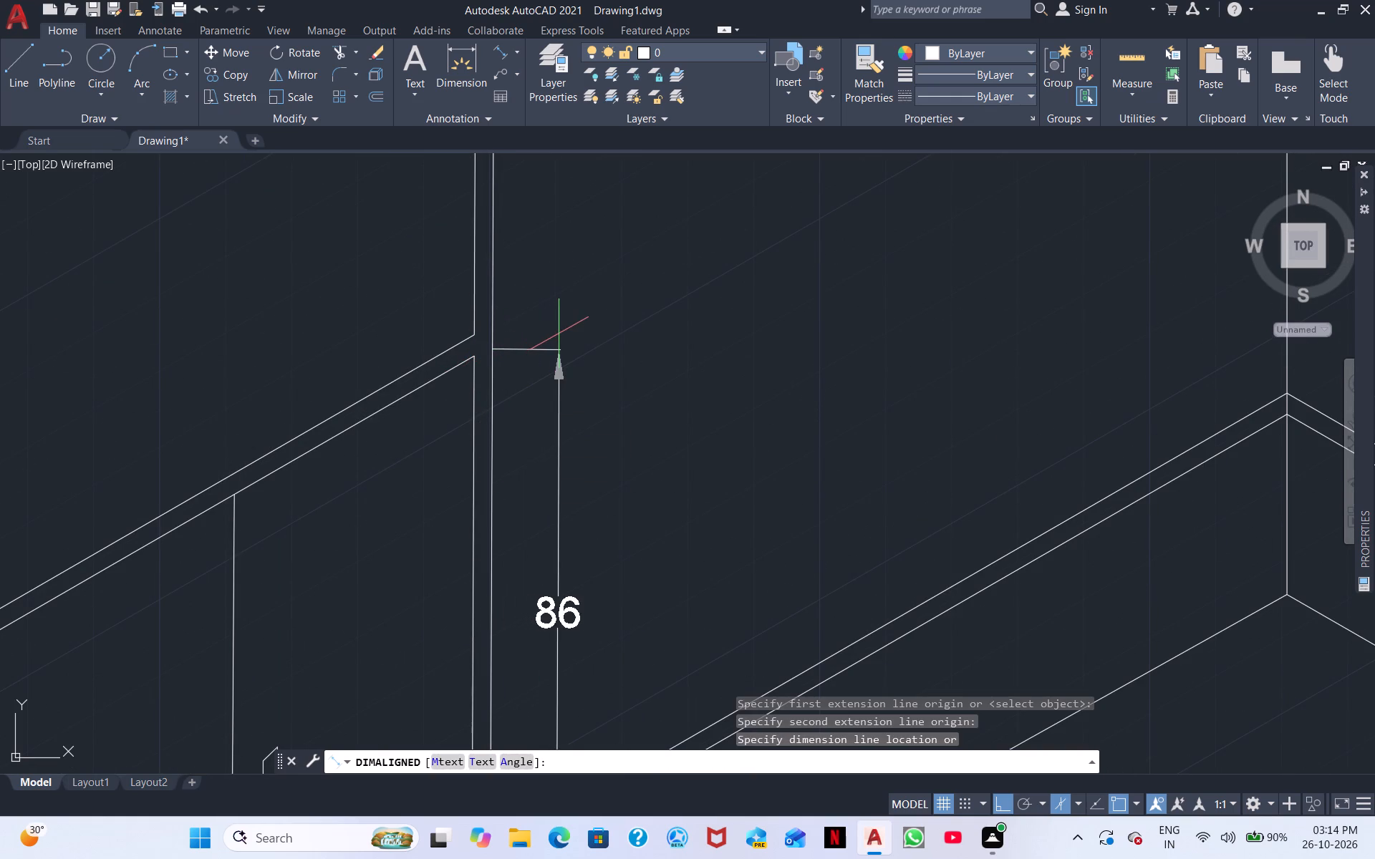
{"action": "right_click", "coordinate": [622, 323]}
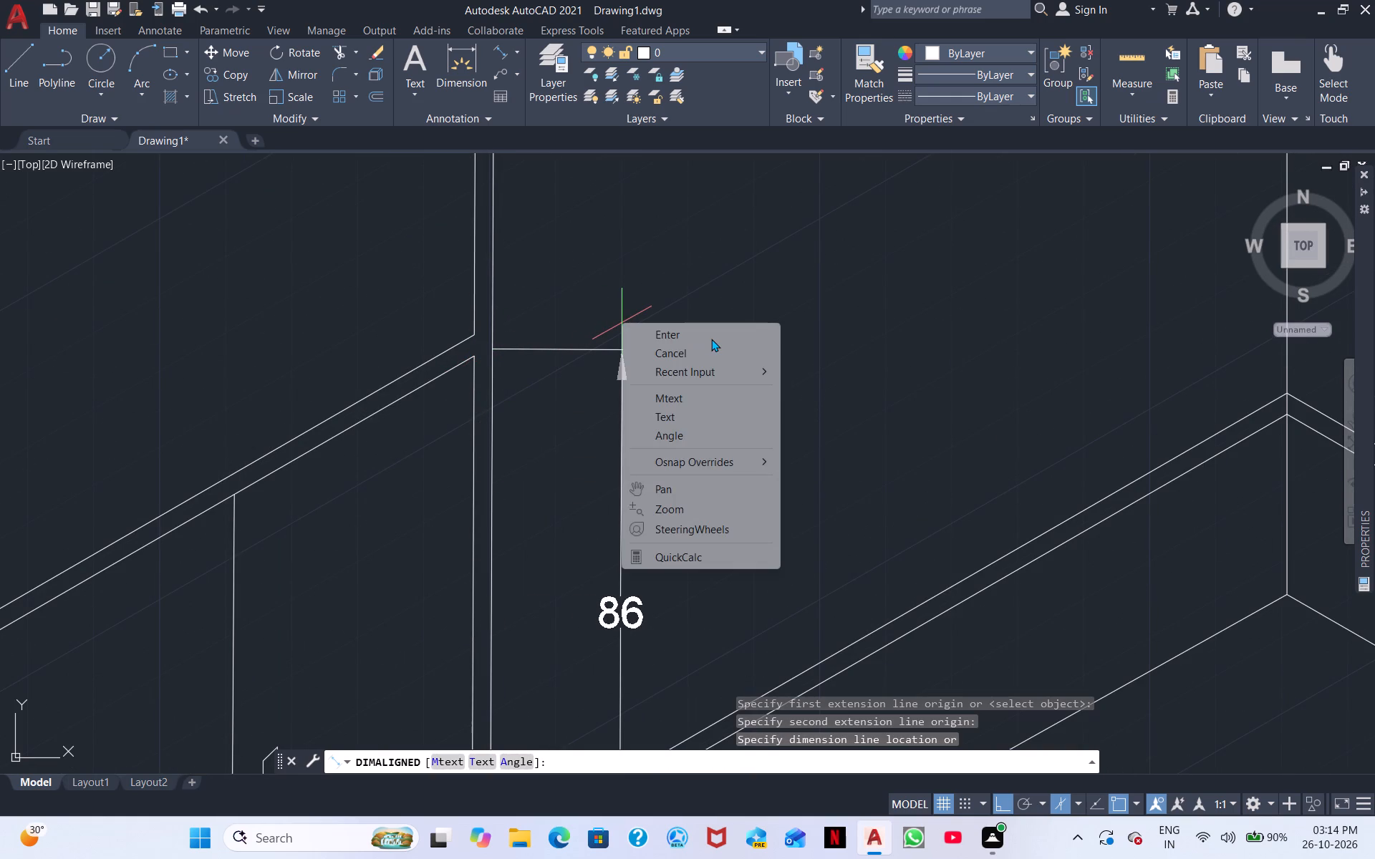
{"action": "left_click", "coordinate": [713, 351]}
Draw a line 70 units along the long base counter's top front edge from its outer end corner, continuing vertically down to the bottom edge.
{"action": "scroll", "coordinate": [712, 352], "scroll_direction": "down", "scroll_amount": 2}
{"action": "middle_click_drag", "start_coordinate": [826, 386], "coordinate": [655, 186]}
{"action": "scroll", "coordinate": [646, 184], "scroll_direction": "down", "scroll_amount": 1}
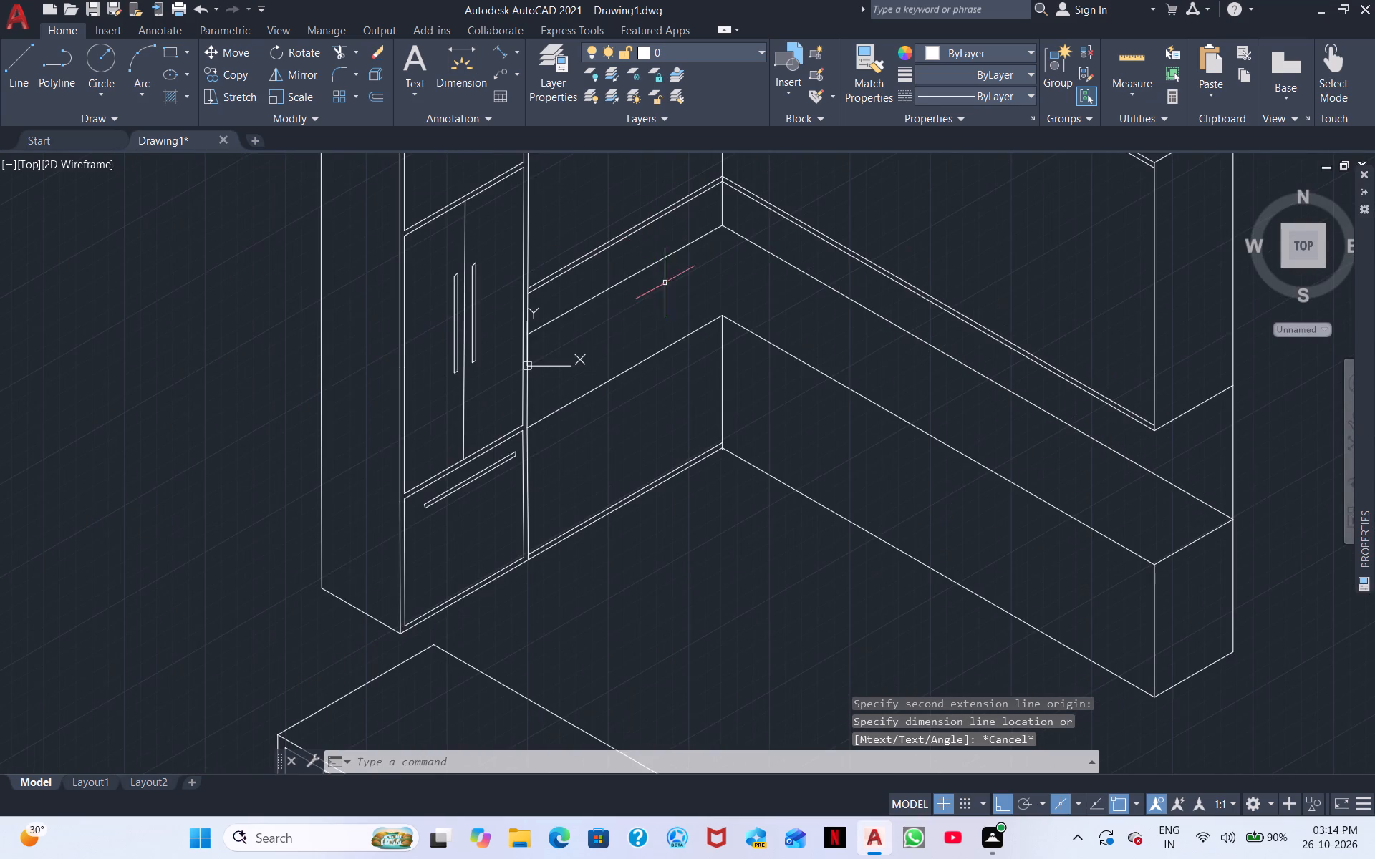
{"action": "middle_click_drag", "start_coordinate": [578, 305], "coordinate": [641, 208]}
{"action": "middle_click_drag", "start_coordinate": [645, 338], "coordinate": [566, 297]}
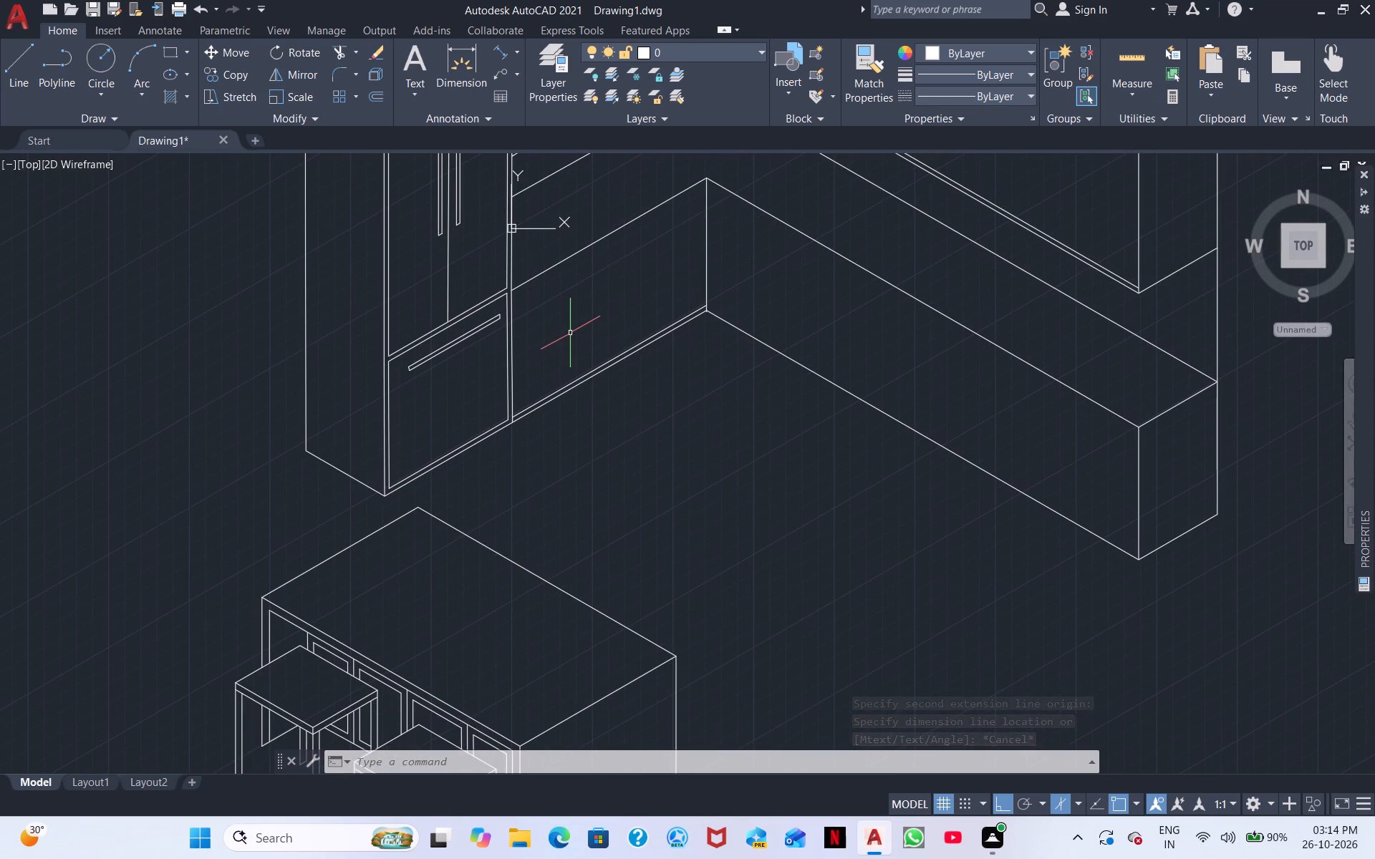
{"action": "middle_click_drag", "start_coordinate": [631, 659], "coordinate": [588, 490]}
{"action": "middle_click_drag", "start_coordinate": [589, 440], "coordinate": [483, 622]}
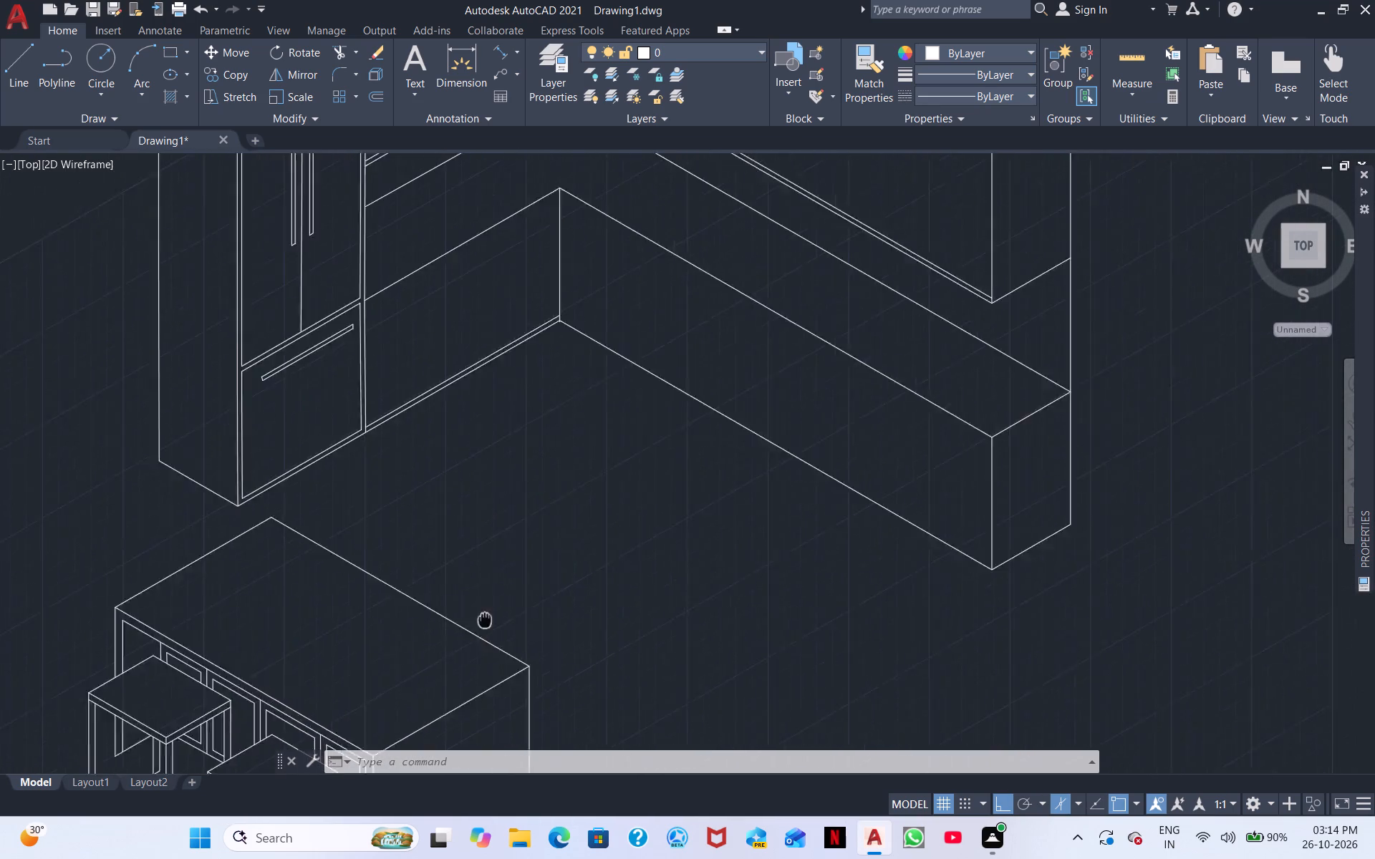
{"action": "middle_click_drag", "start_coordinate": [483, 622], "coordinate": [408, 729]}
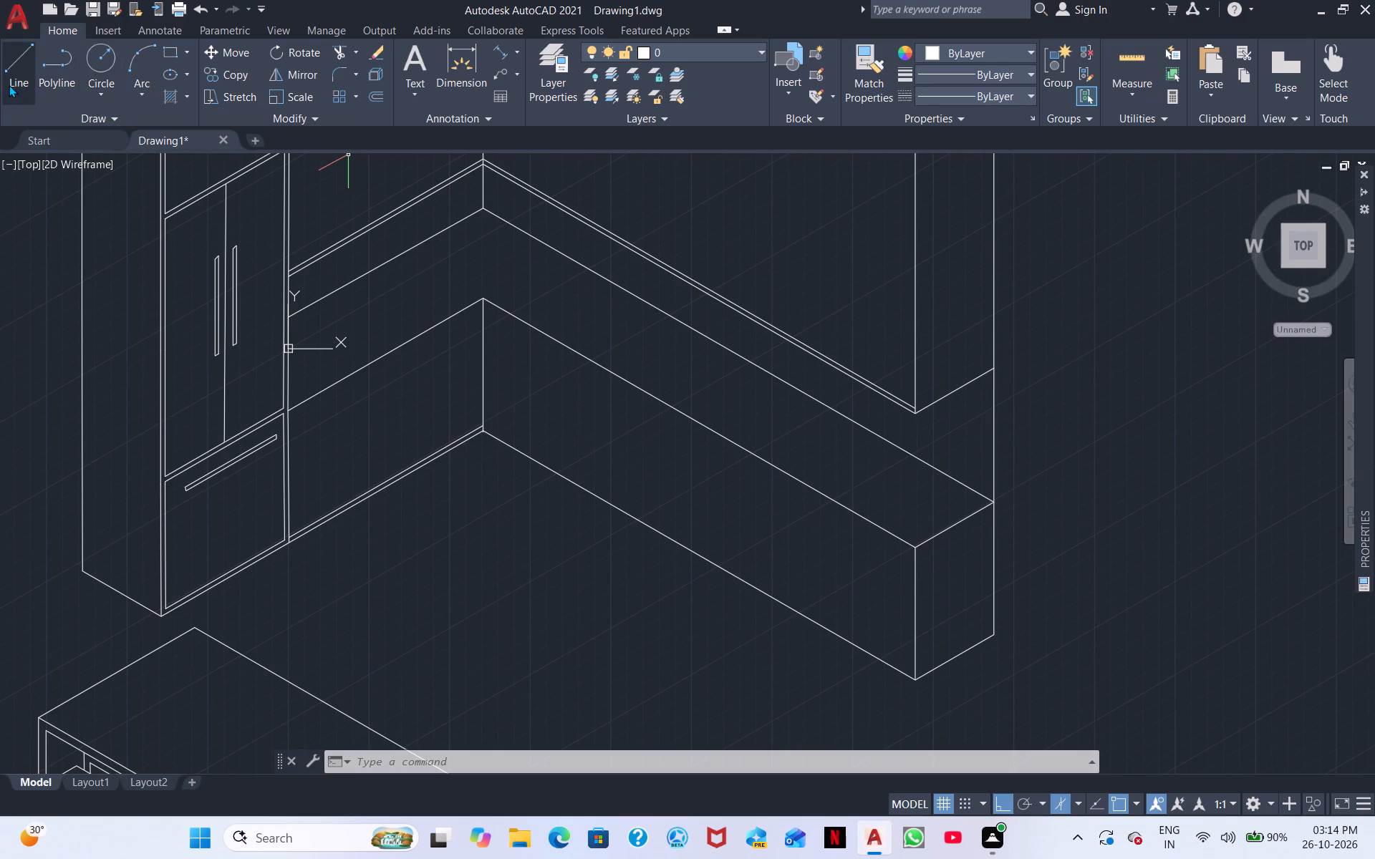
{"action": "left_click", "coordinate": [11, 70]}
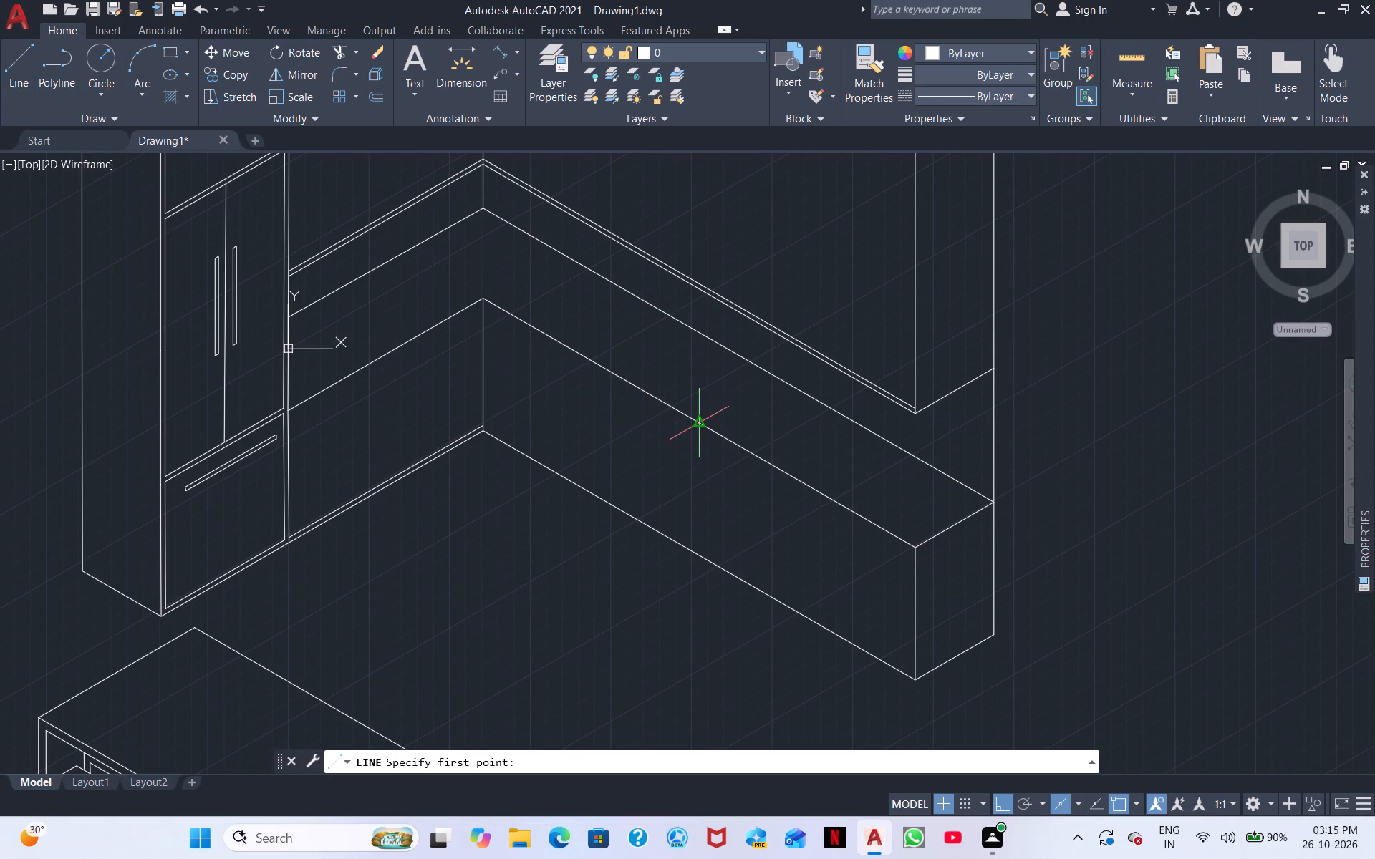
{"action": "scroll", "coordinate": [758, 458], "scroll_direction": "down", "scroll_amount": 1}
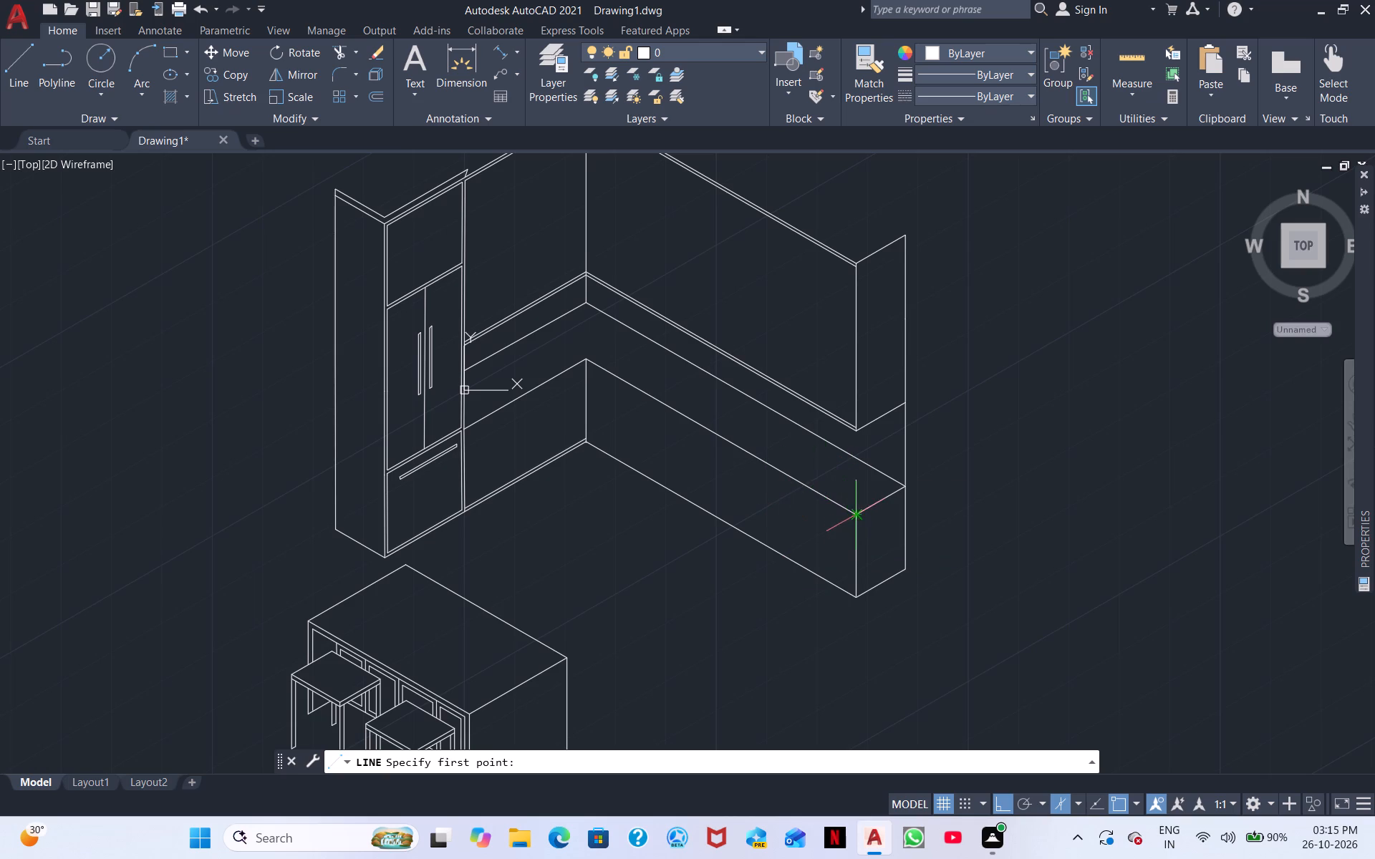
{"action": "scroll", "coordinate": [857, 508], "scroll_direction": "up", "scroll_amount": 3}
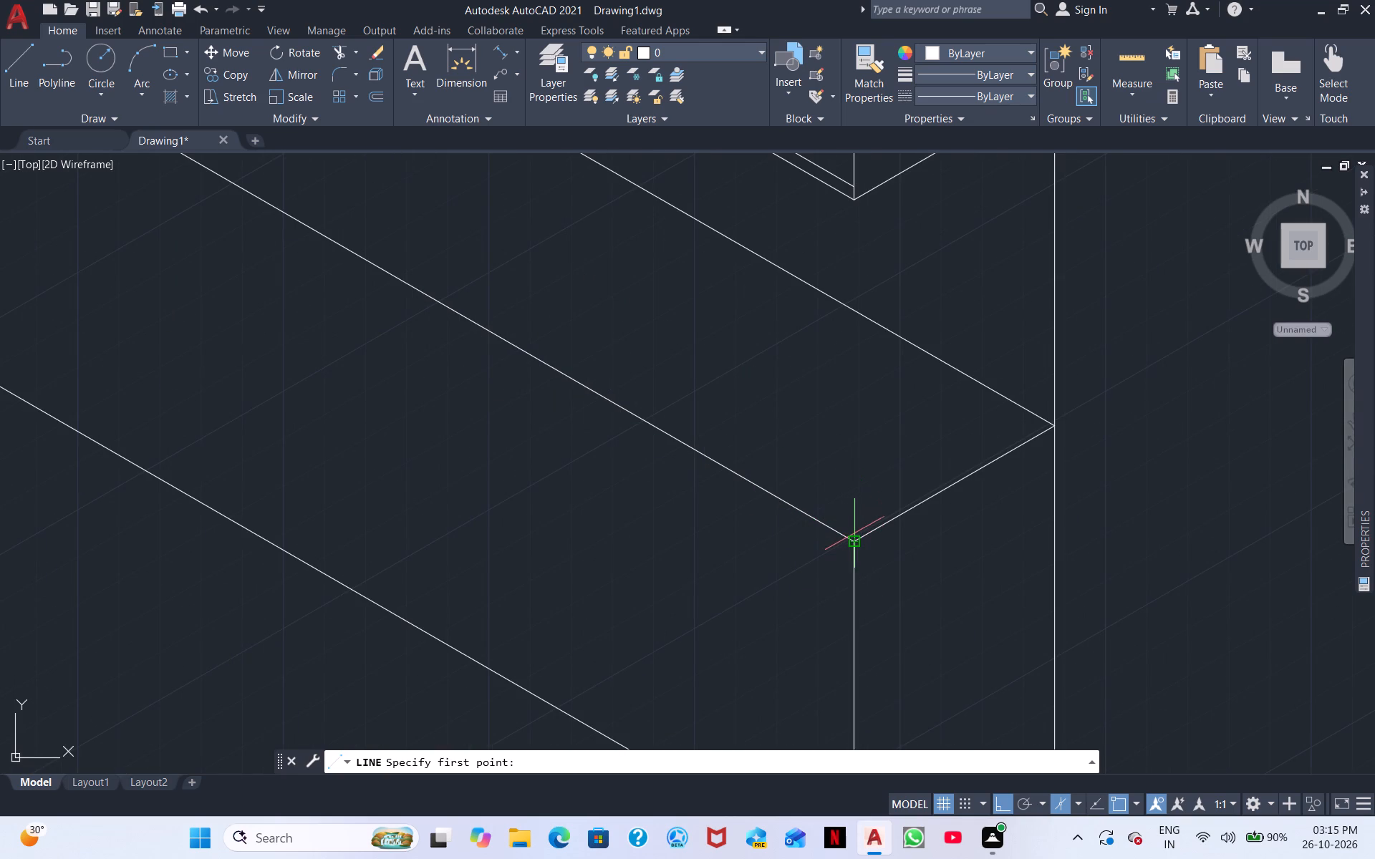
{"action": "left_click", "coordinate": [855, 537]}
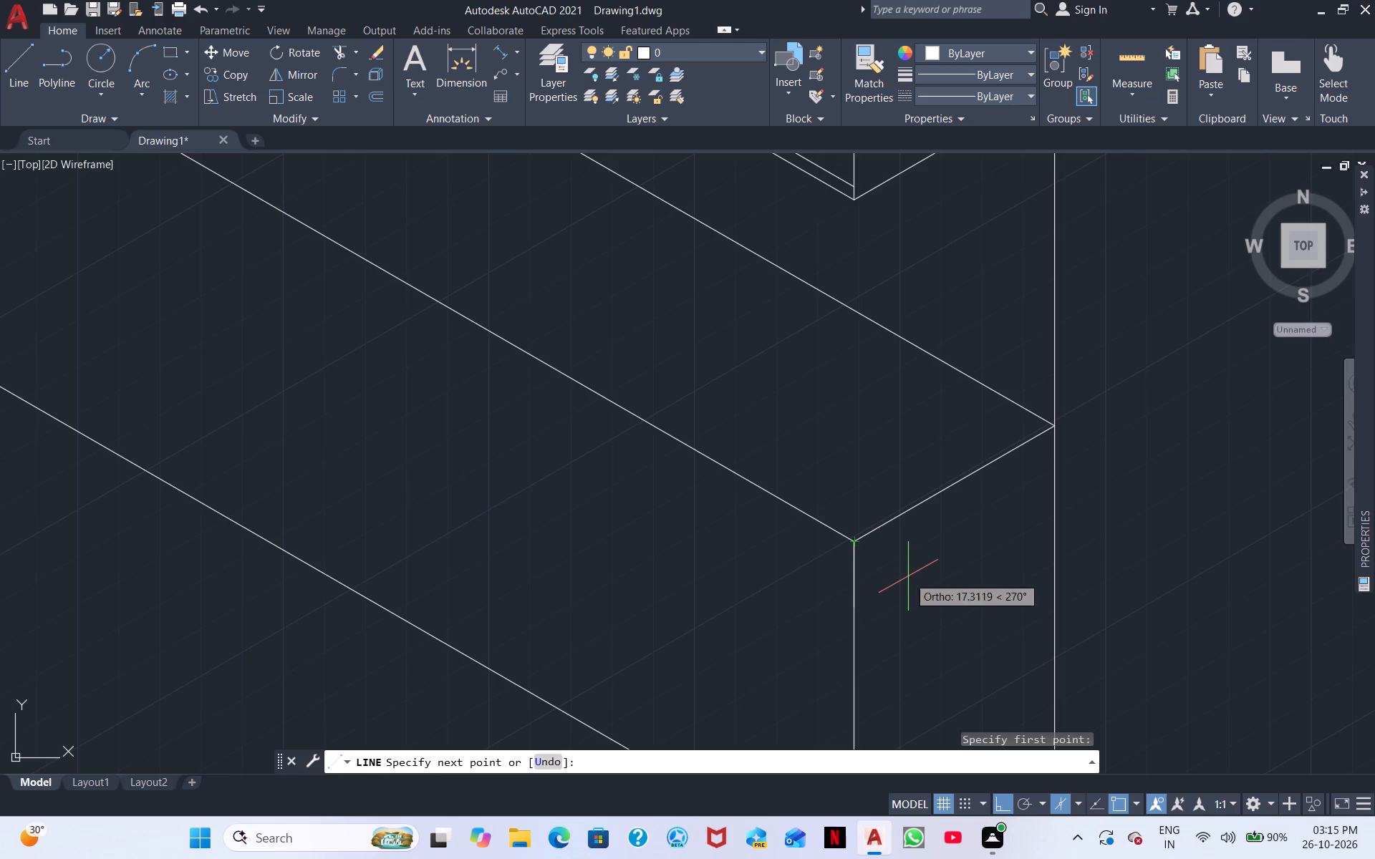
{"action": "key", "text": "F5"}
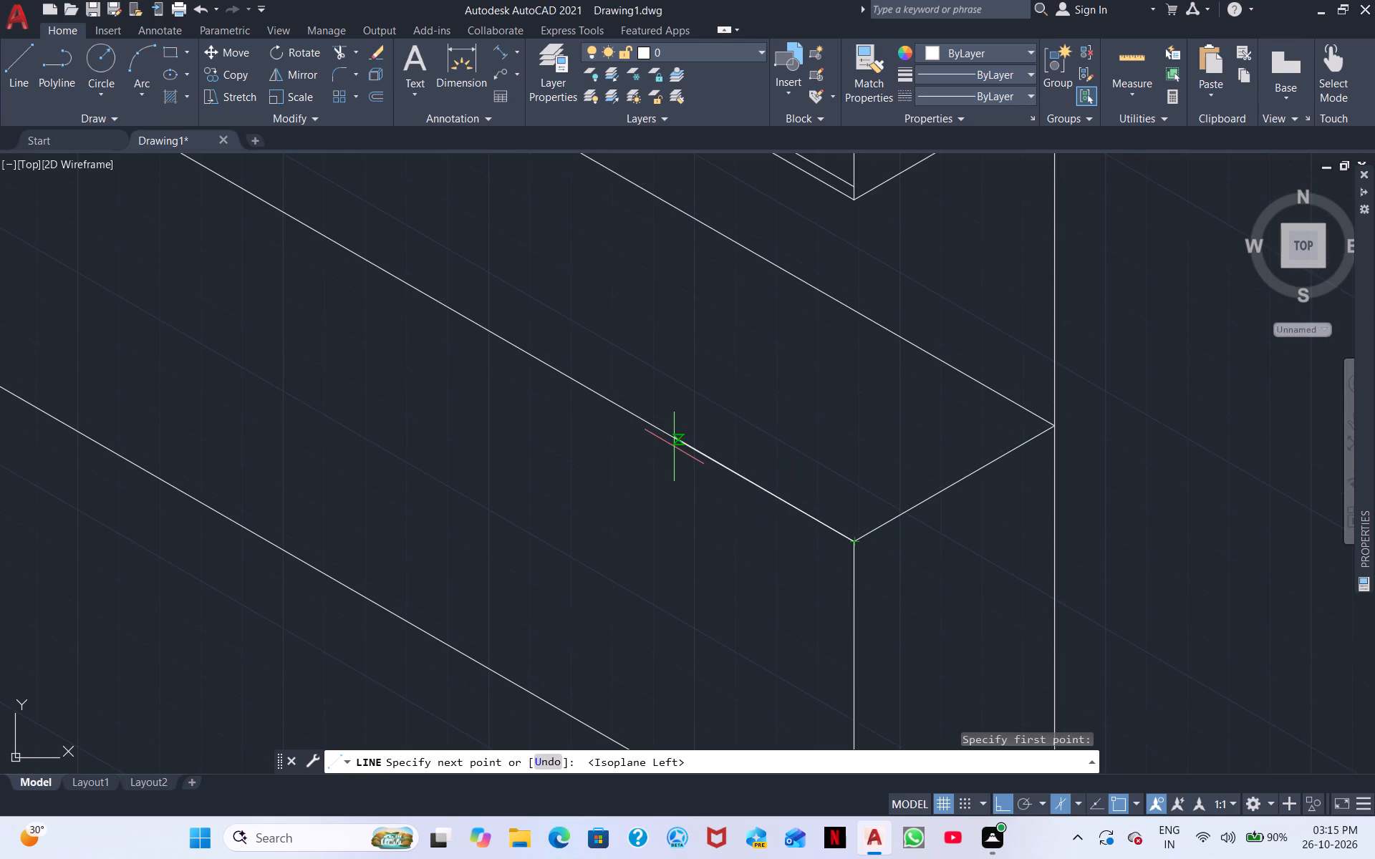
{"action": "key", "text": "7"}
{"action": "key", "text": "0"}
{"action": "key", "text": "Return"}
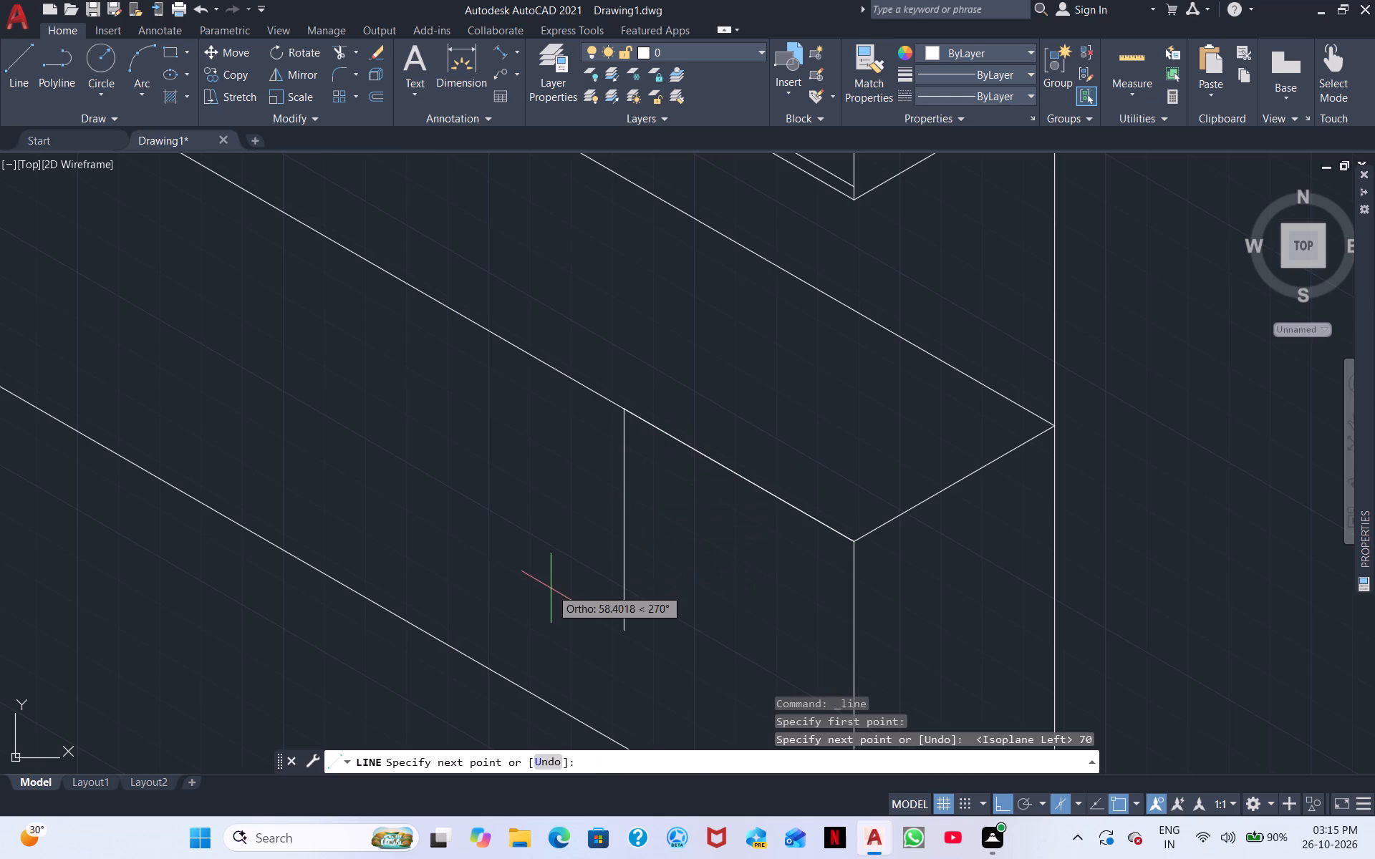
{"action": "middle_click_drag", "start_coordinate": [551, 588], "coordinate": [650, 311]}
{"action": "scroll", "coordinate": [645, 327], "scroll_direction": "up", "scroll_amount": 1}
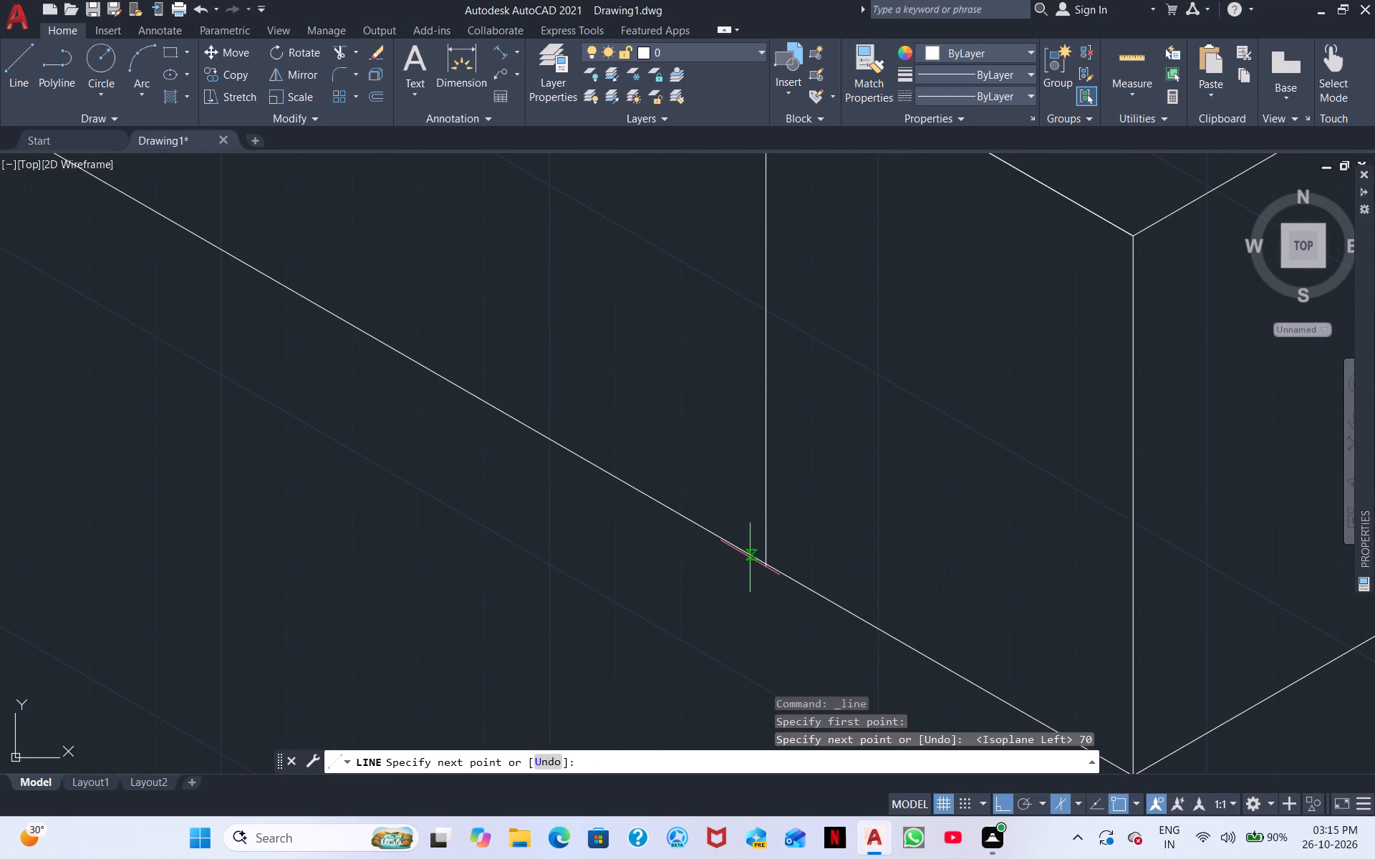
{"action": "left_click", "coordinate": [768, 568]}
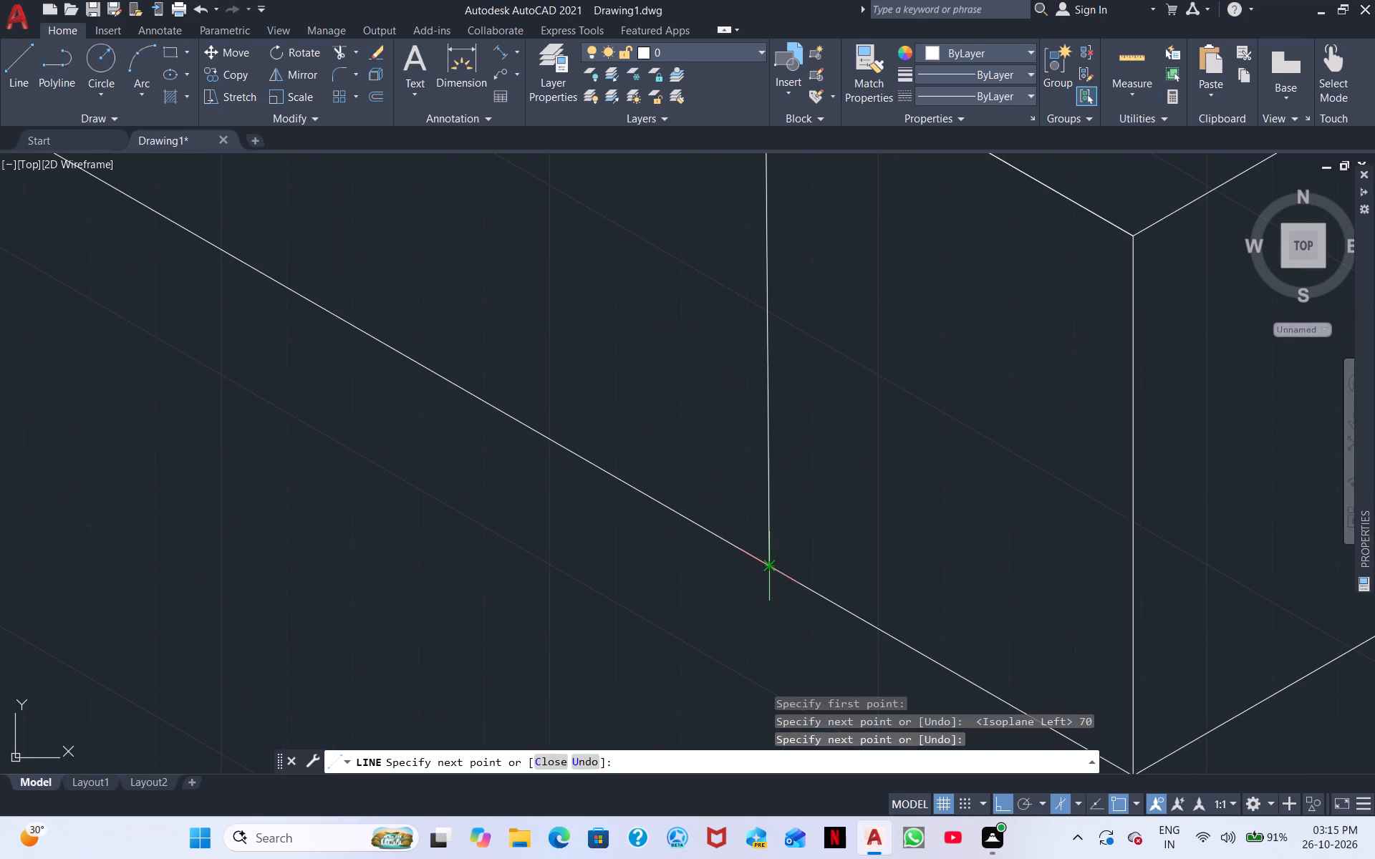
{"action": "key", "text": "Escape"}
From the first divider's side, draw a guide line of 76 plus 10 units parallel to the counter's front, continuing vertically down to the bottom edge.
{"action": "scroll", "coordinate": [839, 374], "scroll_direction": "down", "scroll_amount": 3}
{"action": "middle_click_drag", "start_coordinate": [839, 388], "coordinate": [838, 595]}
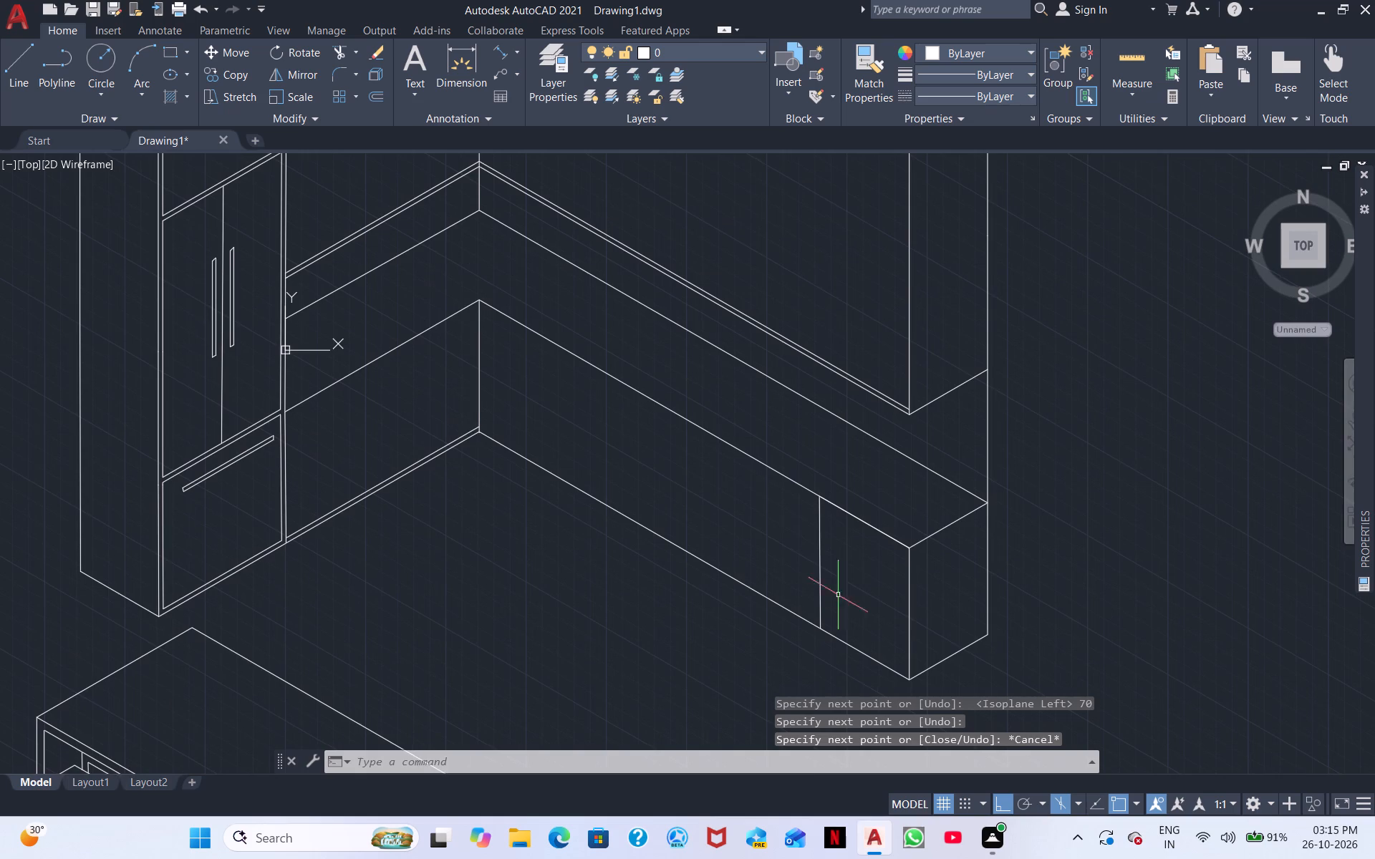
{"action": "scroll", "coordinate": [759, 499], "scroll_direction": "up", "scroll_amount": 2}
{"action": "right_click", "coordinate": [740, 501]}
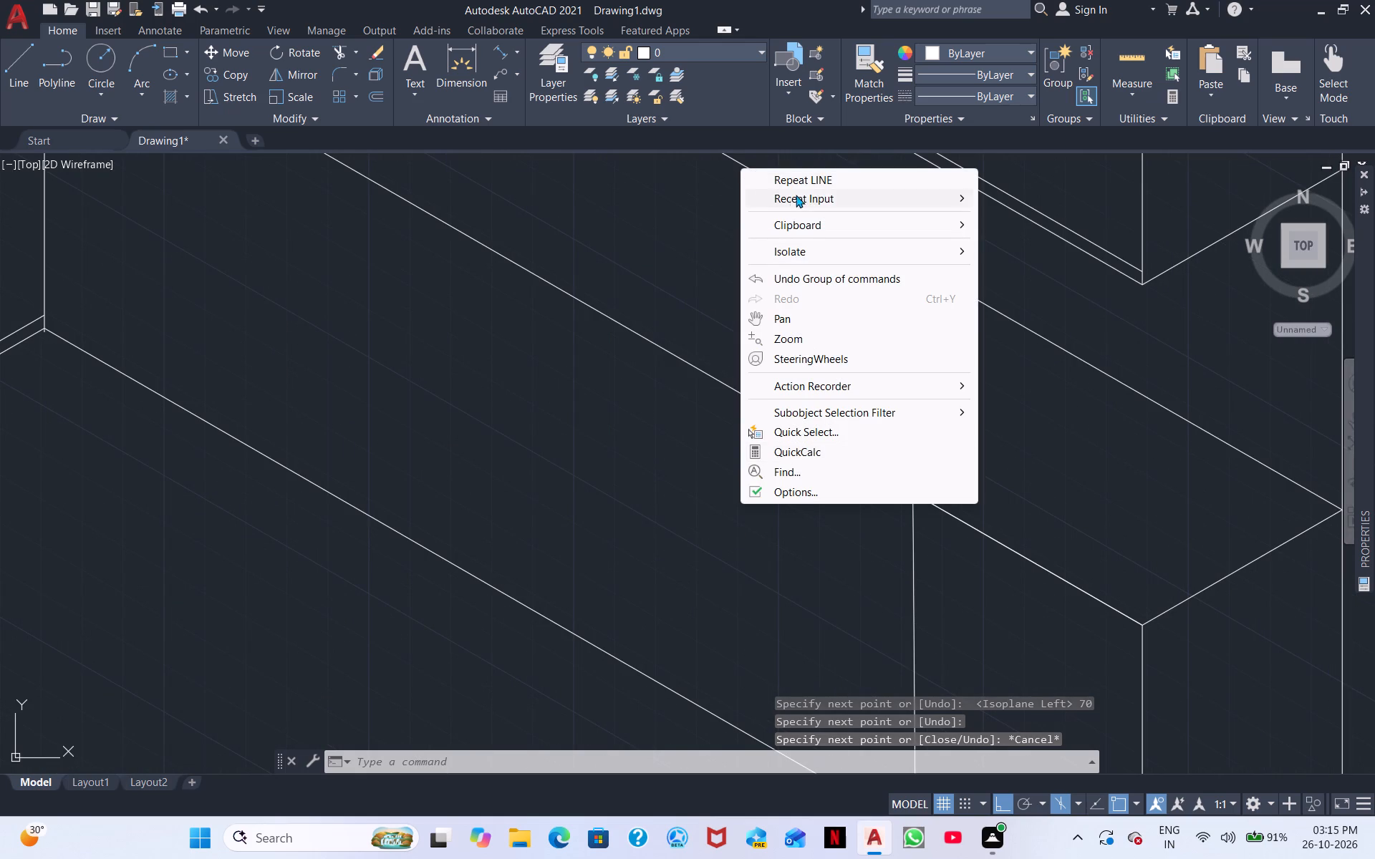
{"action": "left_click", "coordinate": [805, 180]}
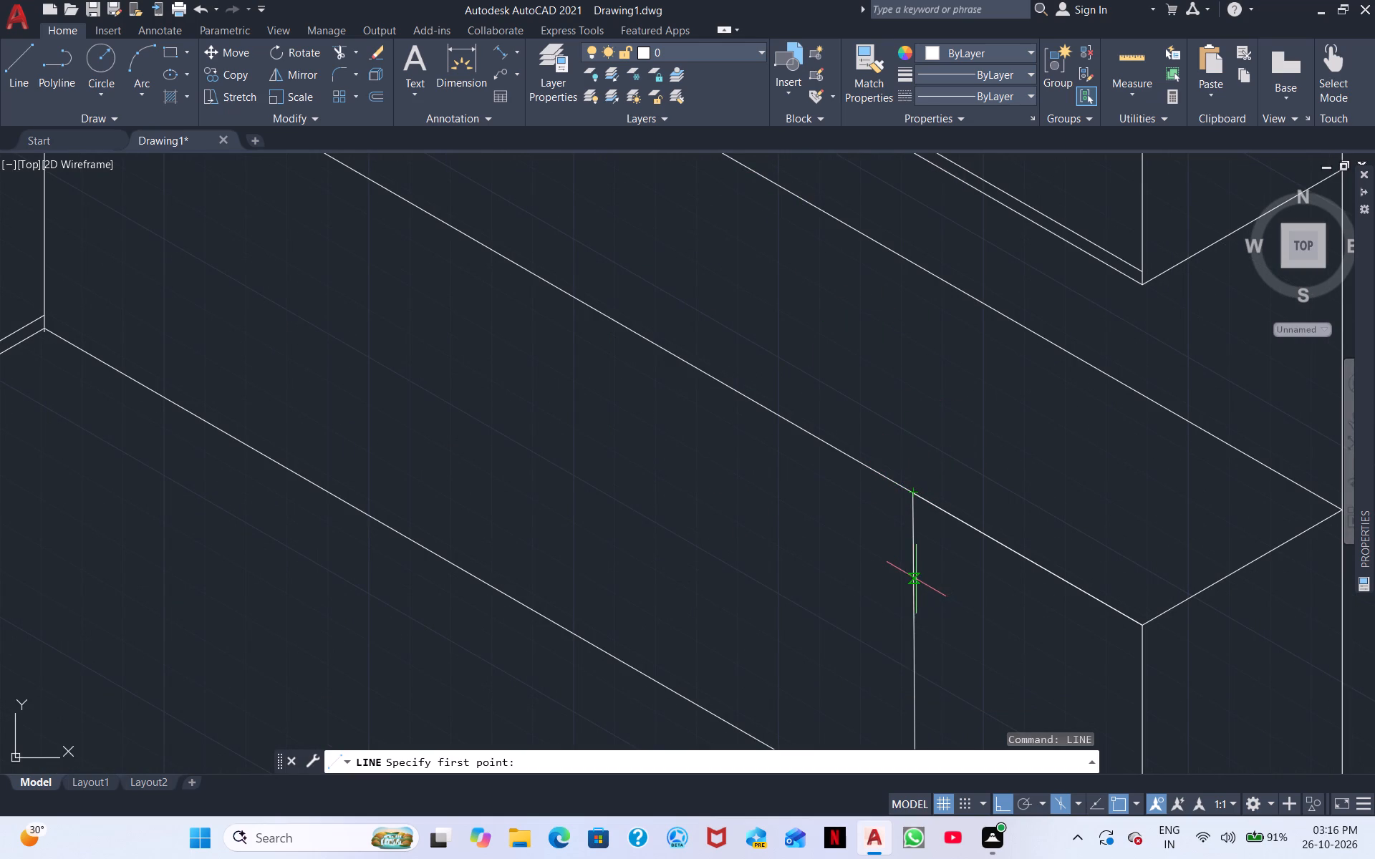
{"action": "left_click_drag", "start_coordinate": [913, 578], "coordinate": [901, 568]}
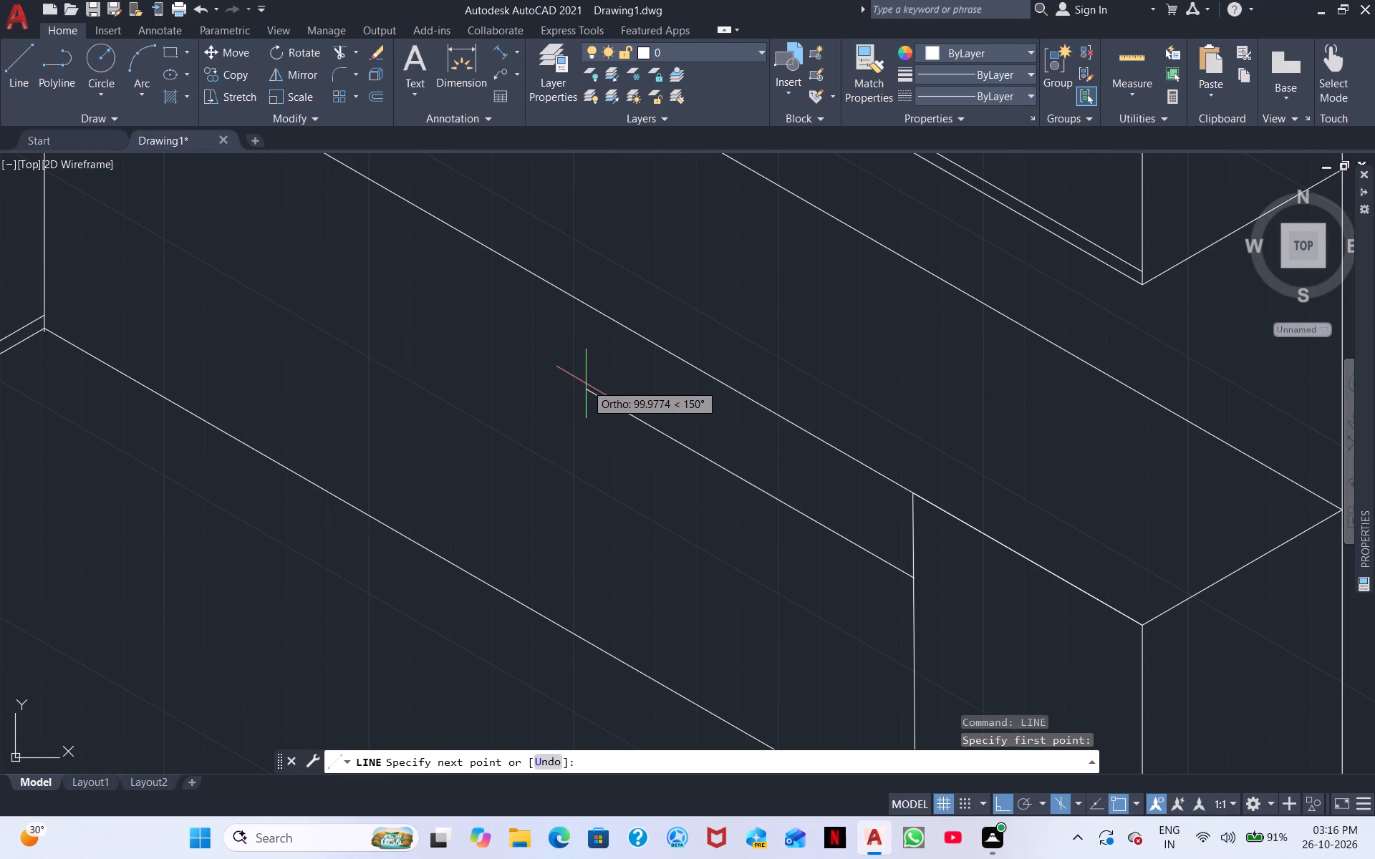
{"action": "key", "text": "7"}
{"action": "key", "text": "6"}
{"action": "key", "text": "Return"}
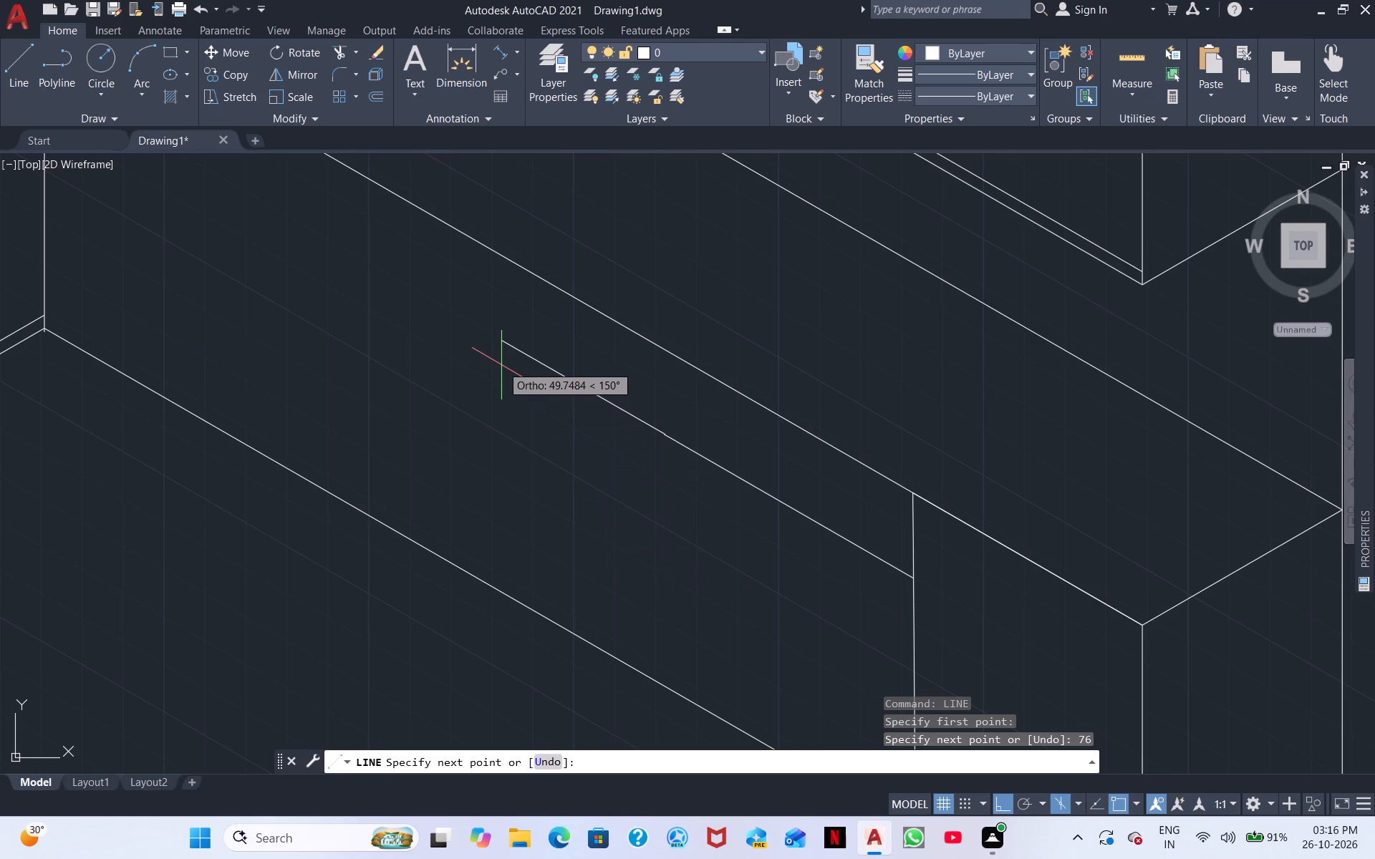
{"action": "type", "text": "10"}
{"action": "key", "text": "Return"}
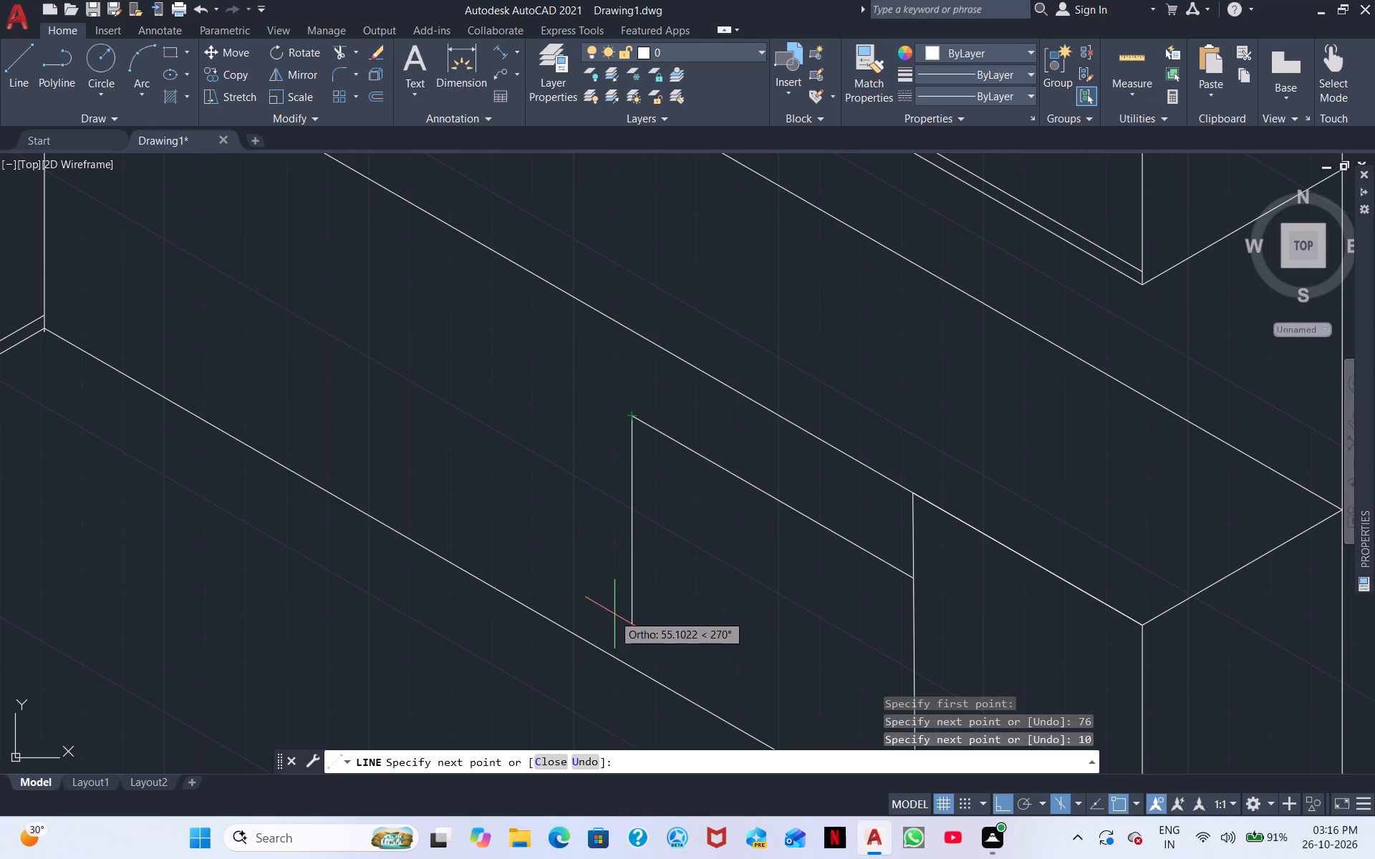
{"action": "left_click", "coordinate": [631, 669]}
{"action": "key", "text": "Escape"}
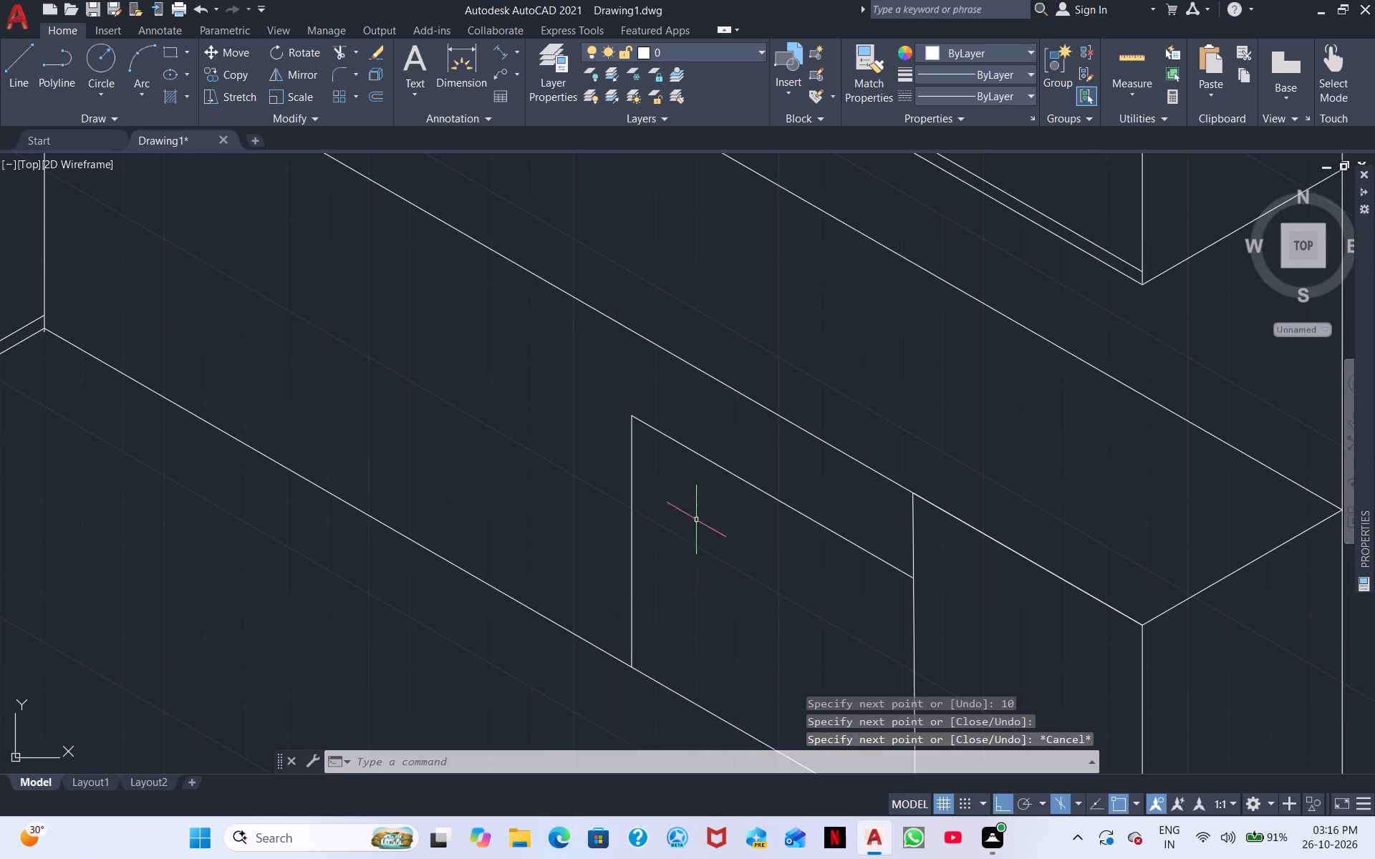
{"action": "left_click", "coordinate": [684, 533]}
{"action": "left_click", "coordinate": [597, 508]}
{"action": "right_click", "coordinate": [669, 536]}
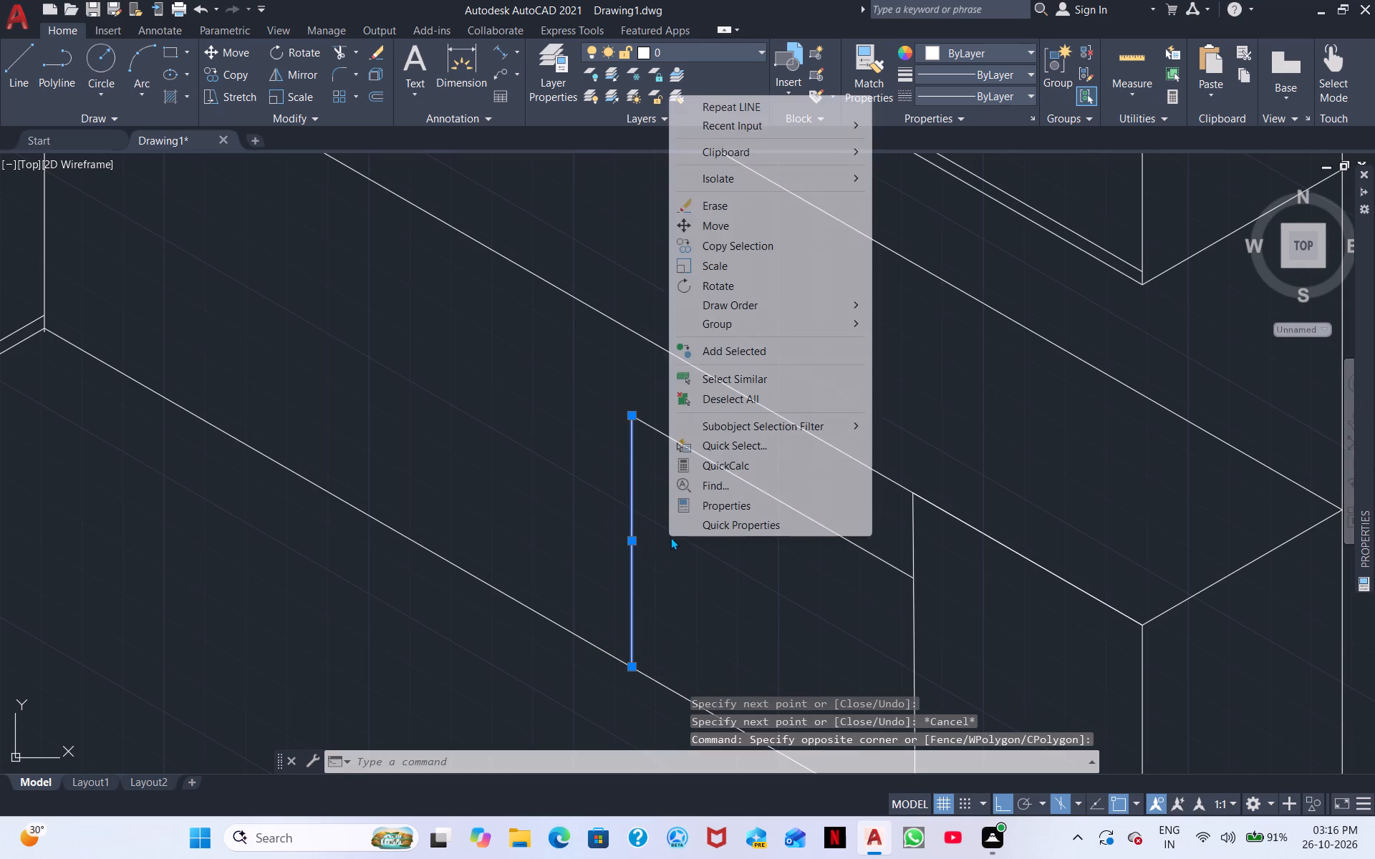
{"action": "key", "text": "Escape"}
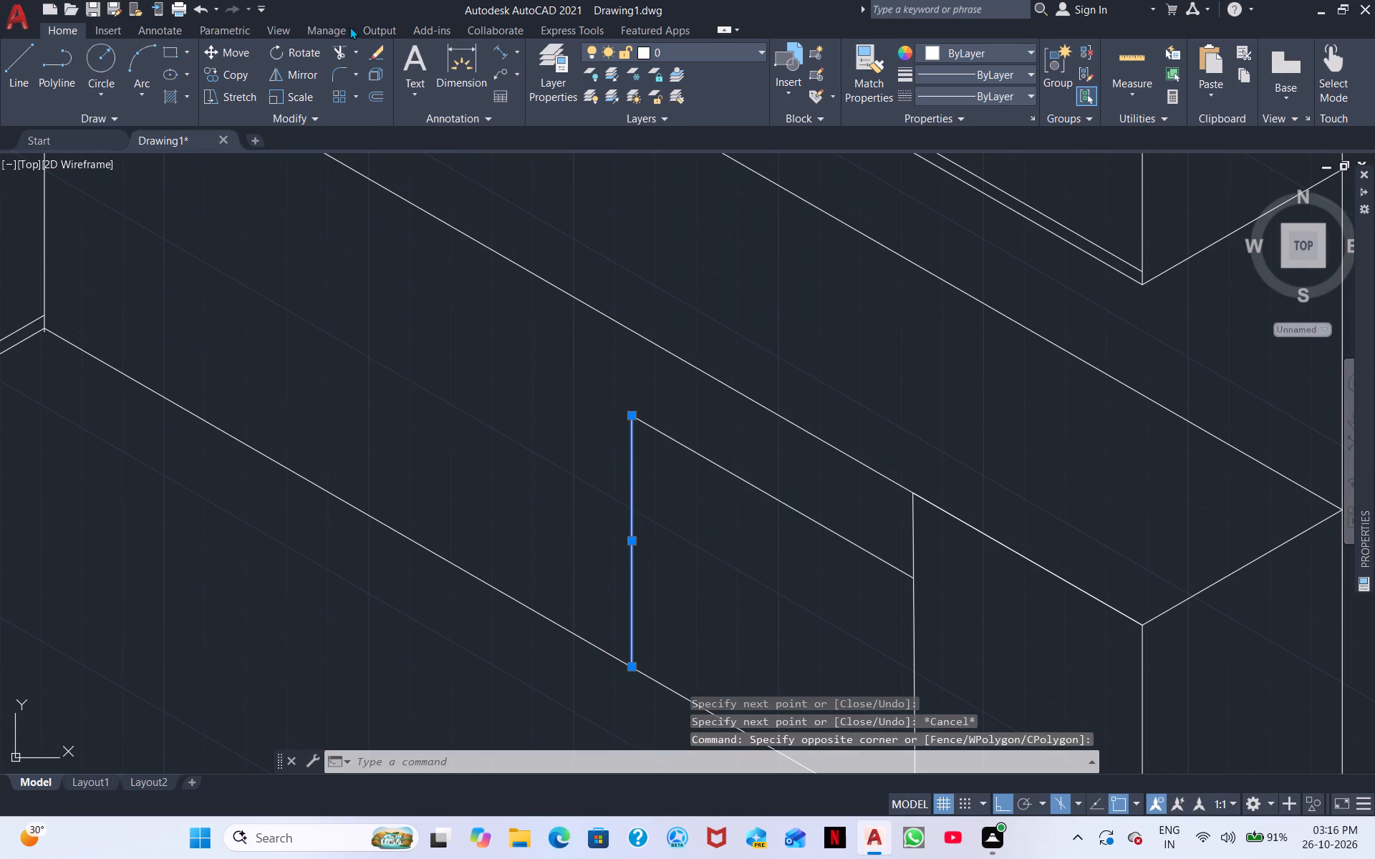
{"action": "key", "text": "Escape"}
Extend the second vertical divider up to the counter's top front edge and trim away the sloping guide line between the two dividers.
{"action": "left_click", "coordinate": [339, 44]}
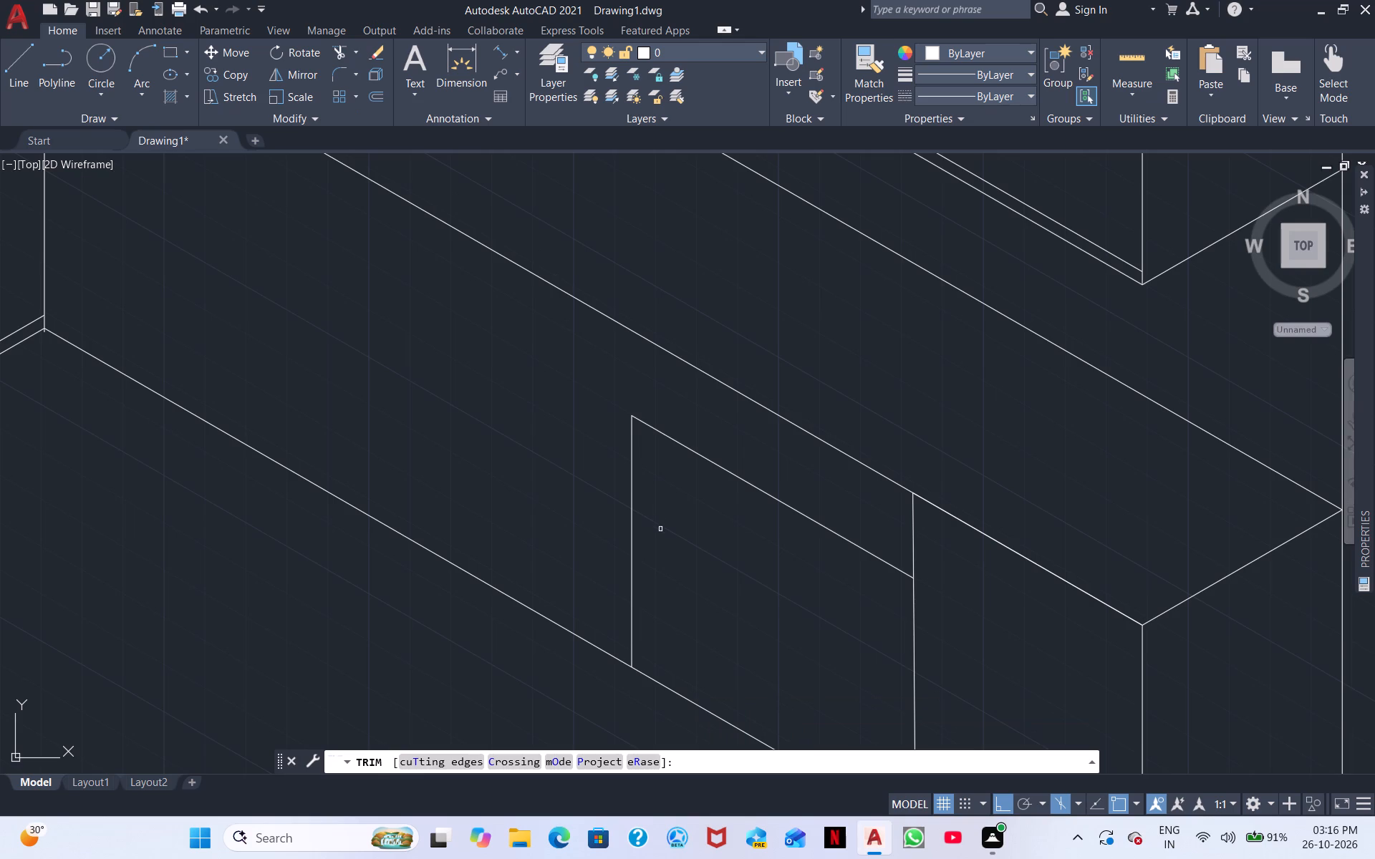
{"action": "left_click", "coordinate": [630, 482], "text": "shift"}
{"action": "left_click_drag", "start_coordinate": [685, 445], "coordinate": [683, 460]}
{"action": "left_click", "coordinate": [662, 429]}
{"action": "scroll", "coordinate": [729, 460], "scroll_direction": "down", "scroll_amount": 2}
{"action": "middle_click_drag", "start_coordinate": [731, 479], "coordinate": [811, 505]}
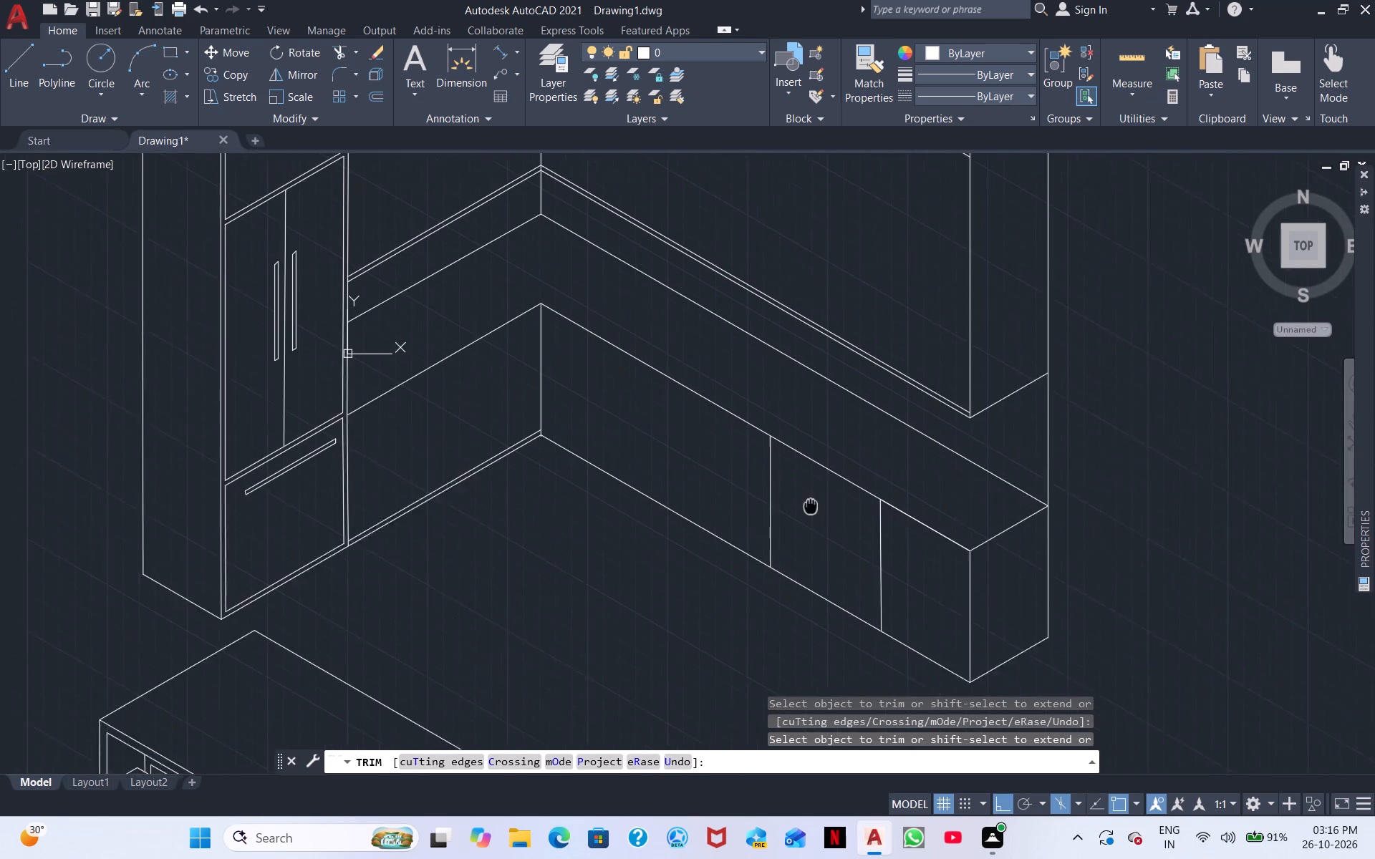
{"action": "middle_click_drag", "start_coordinate": [811, 505], "coordinate": [839, 503]}
{"action": "scroll", "coordinate": [688, 452], "scroll_direction": "up", "scroll_amount": 1}
{"action": "right_click", "coordinate": [738, 435]}
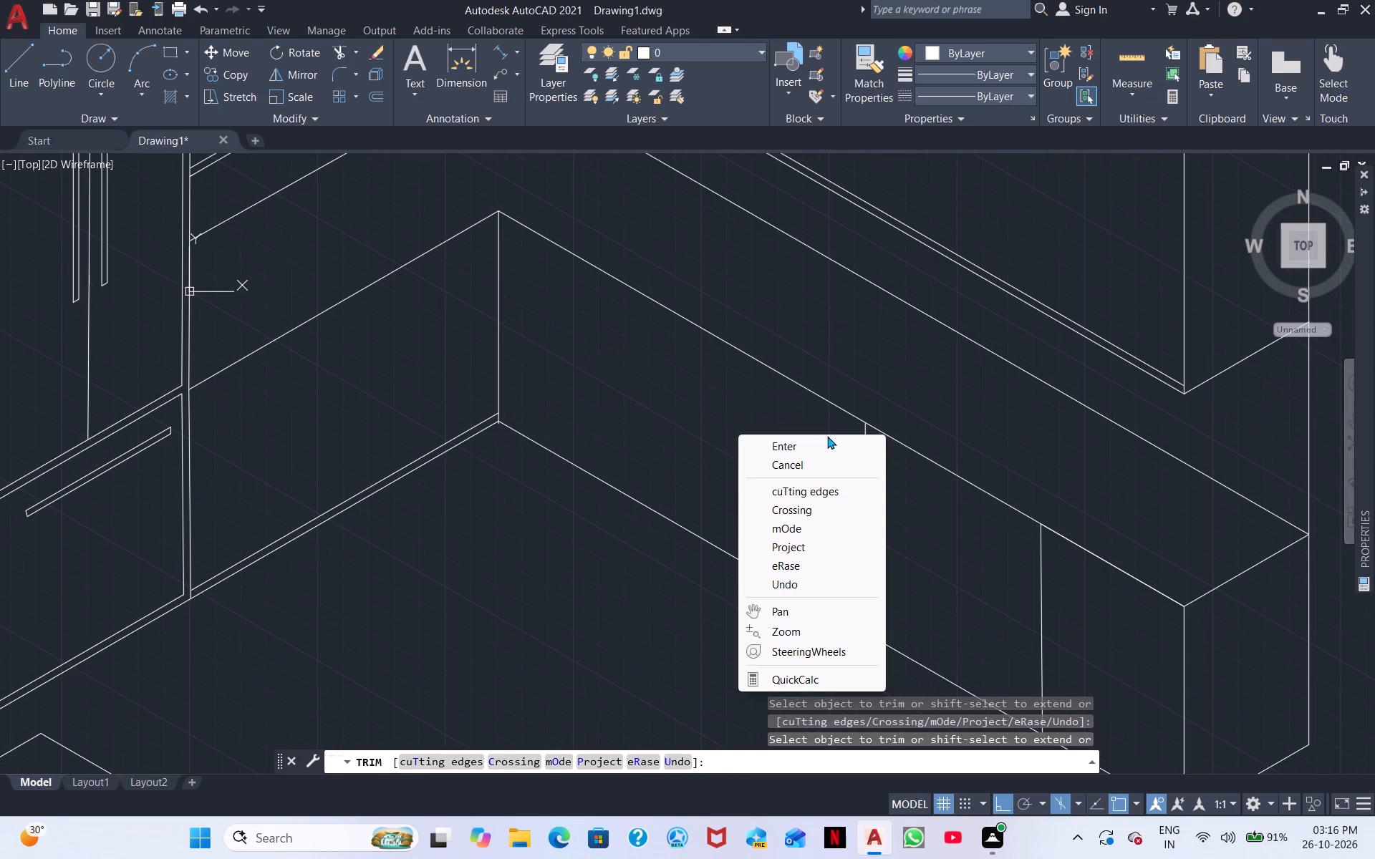
{"action": "left_click", "coordinate": [827, 436]}
{"action": "left_click", "coordinate": [809, 449]}
From the second divider's top end, draw a line 80 plus 10 units along the top front edge, continuing vertically down to the bottom edge.
{"action": "right_click", "coordinate": [773, 476]}
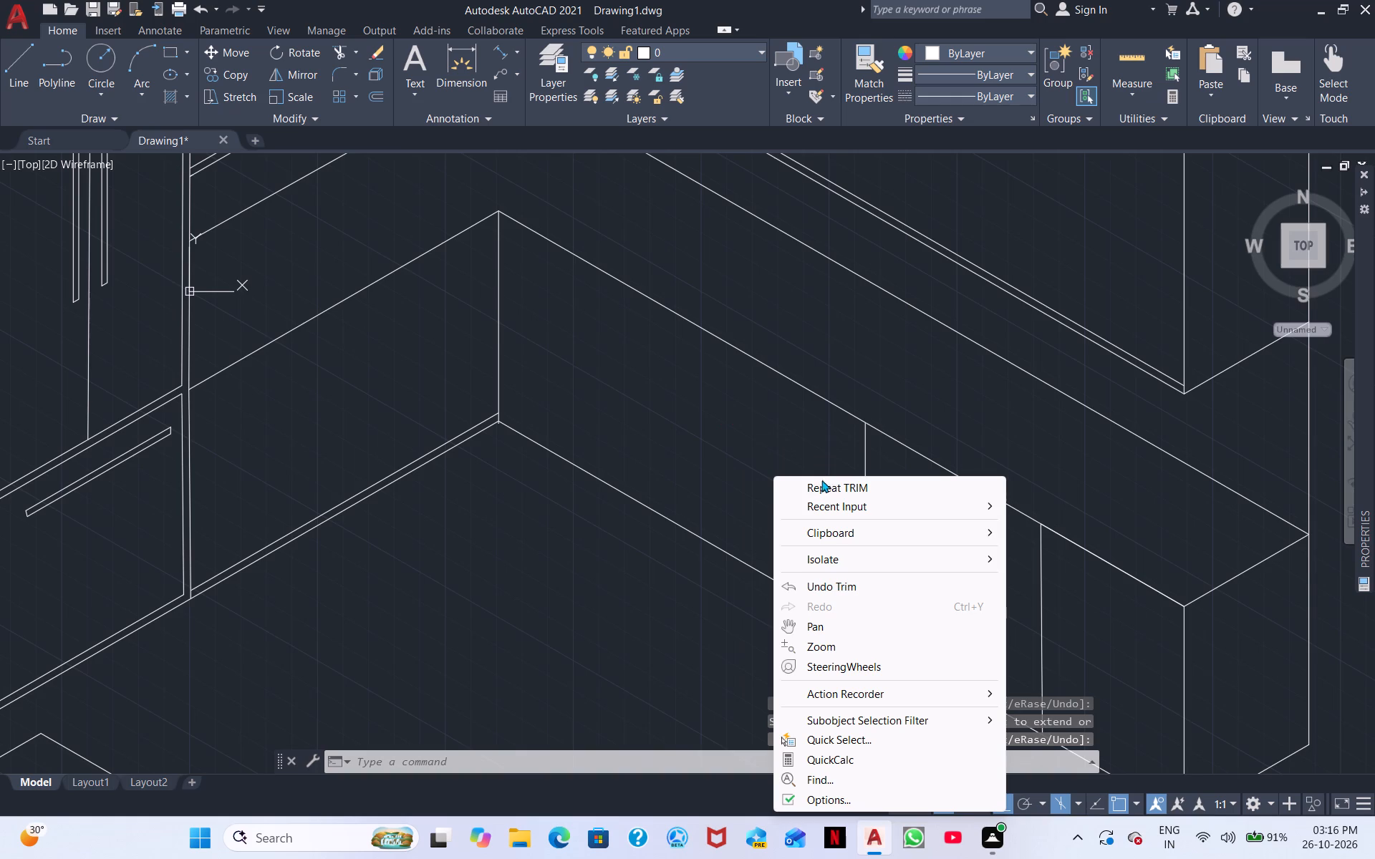
{"action": "left_click", "coordinate": [844, 511]}
{"action": "left_click", "coordinate": [1063, 523]}
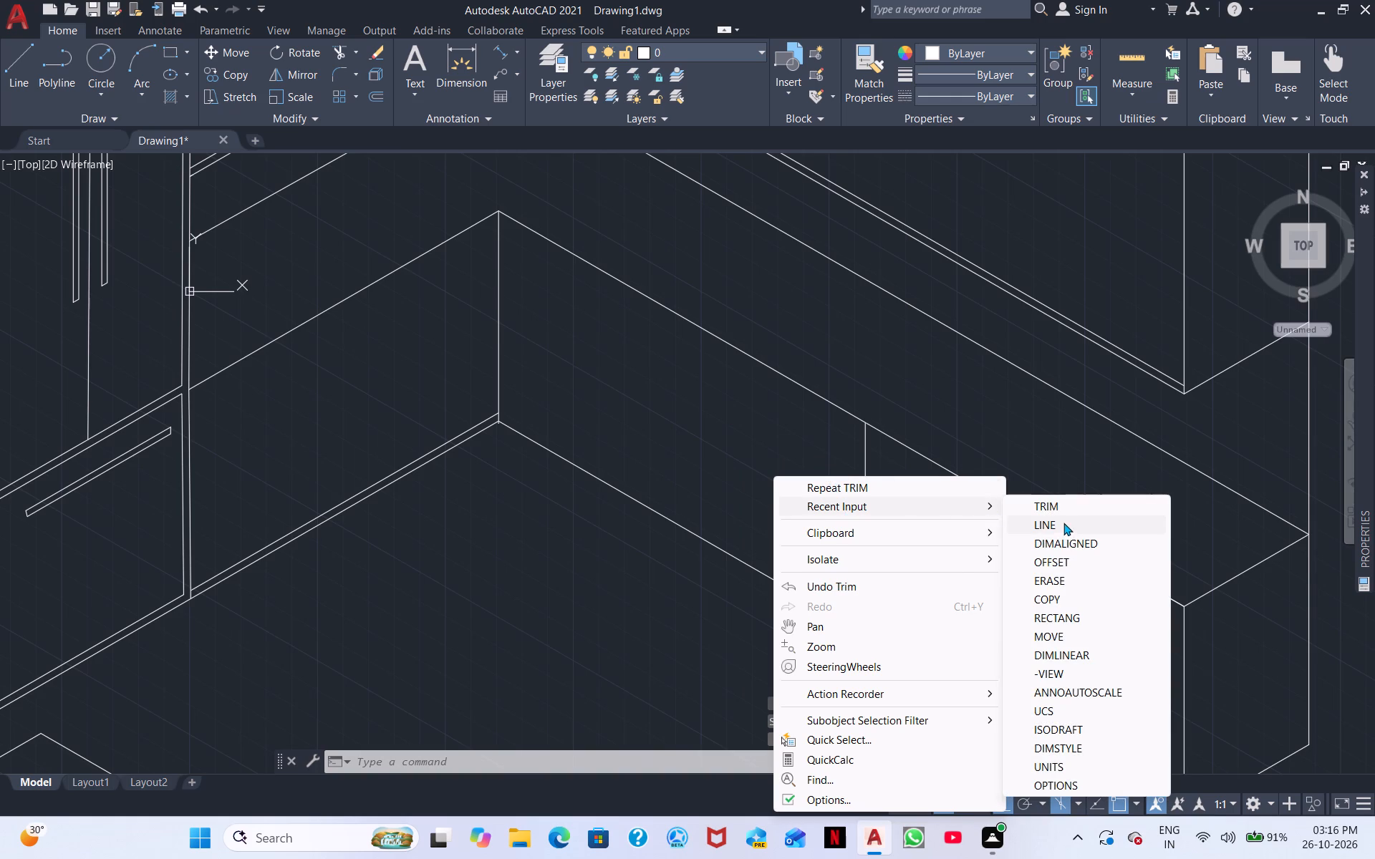
{"action": "left_click", "coordinate": [867, 423]}
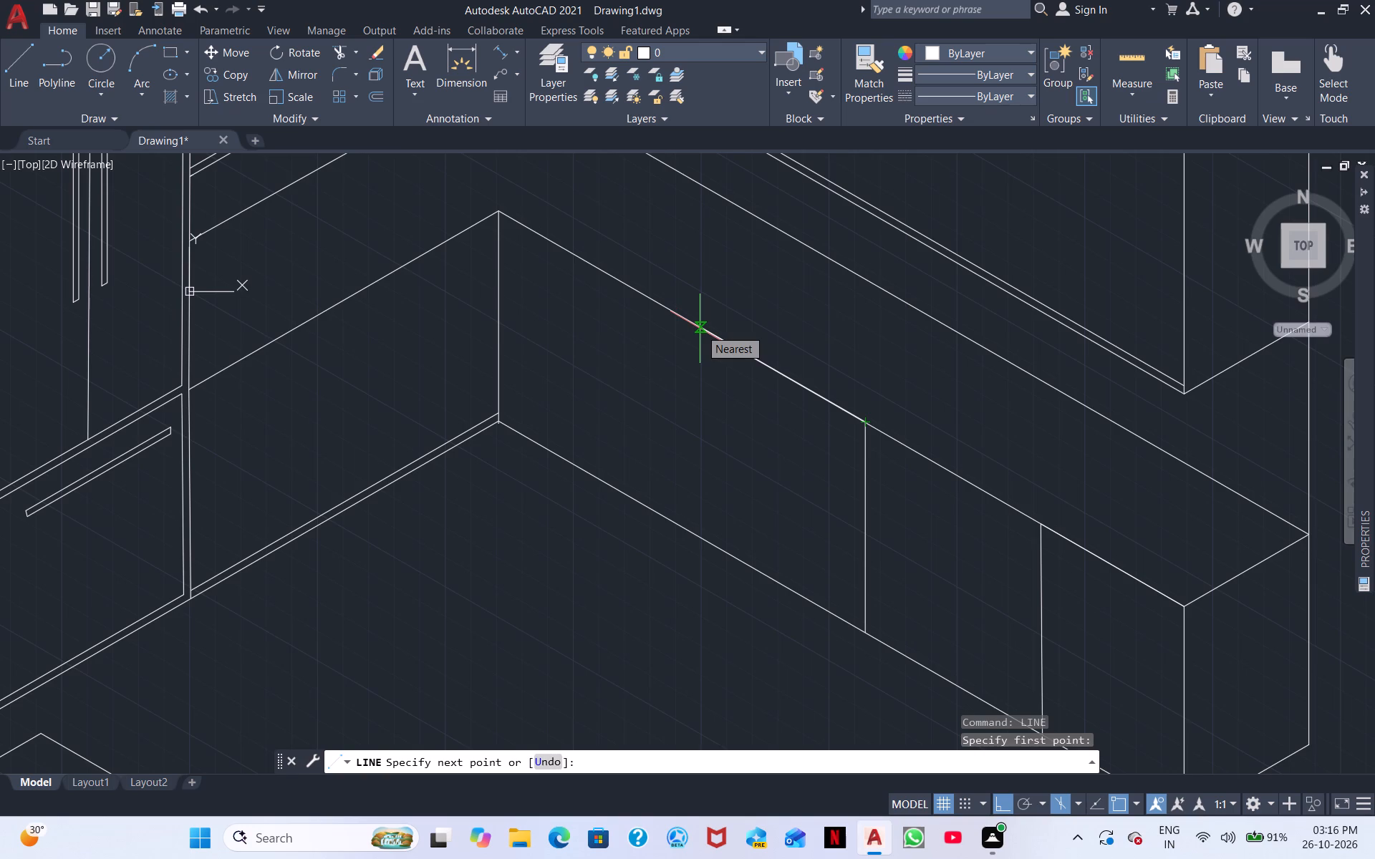
{"action": "type", "text": "80"}
{"action": "key", "text": "Return"}
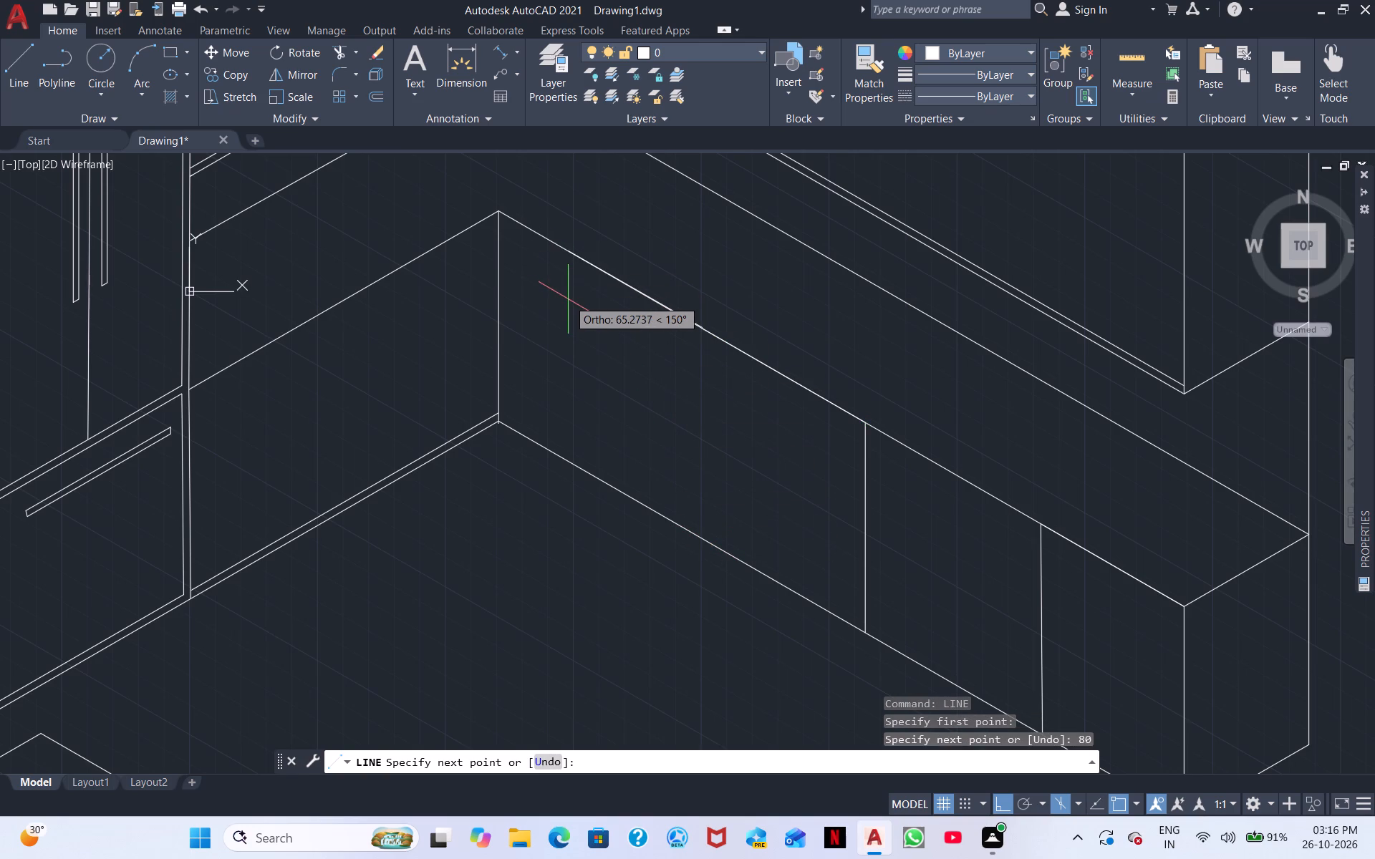
{"action": "type", "text": "10"}
{"action": "key", "text": "Return"}
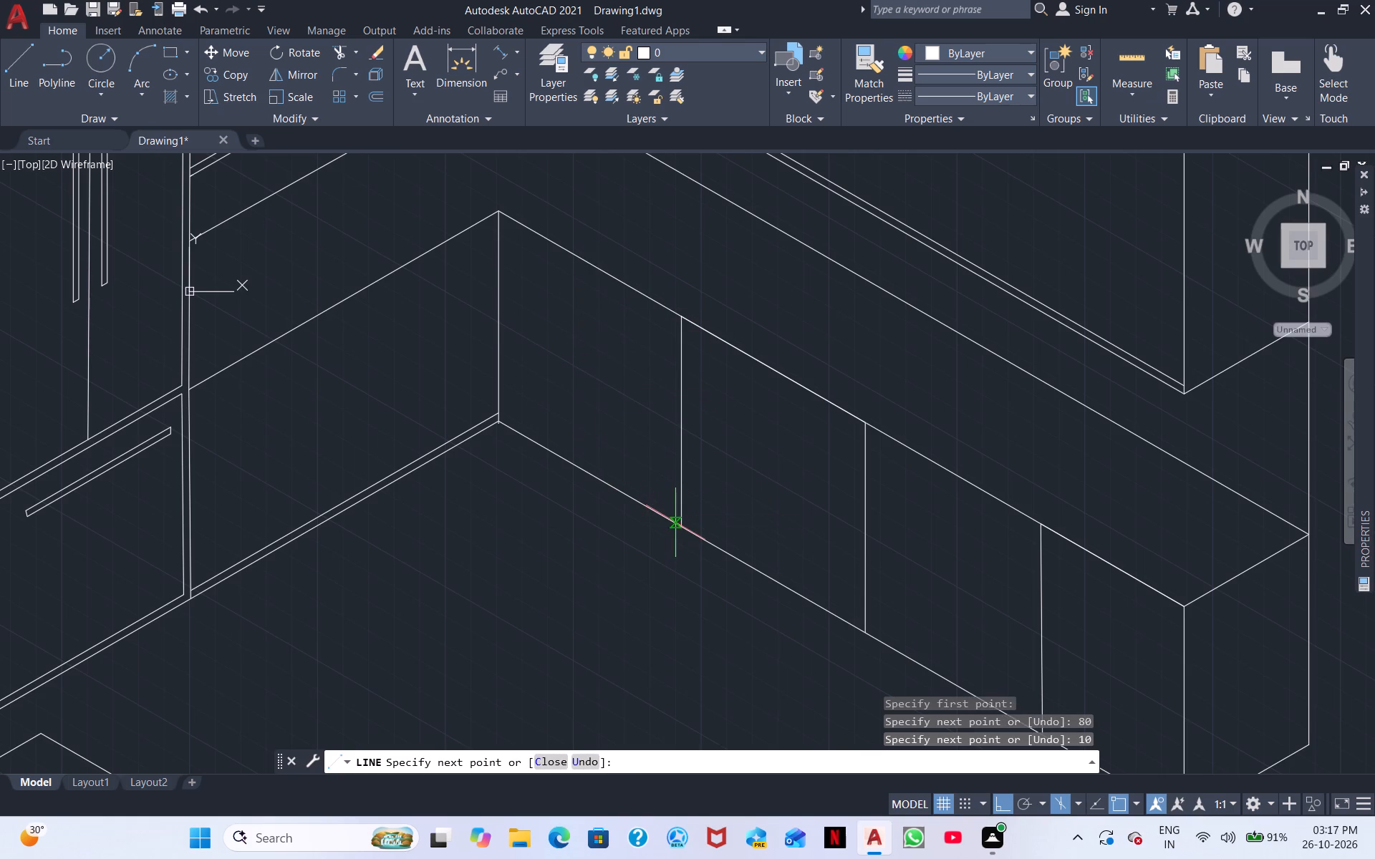
{"action": "scroll", "coordinate": [682, 521], "scroll_direction": "up", "scroll_amount": 5}
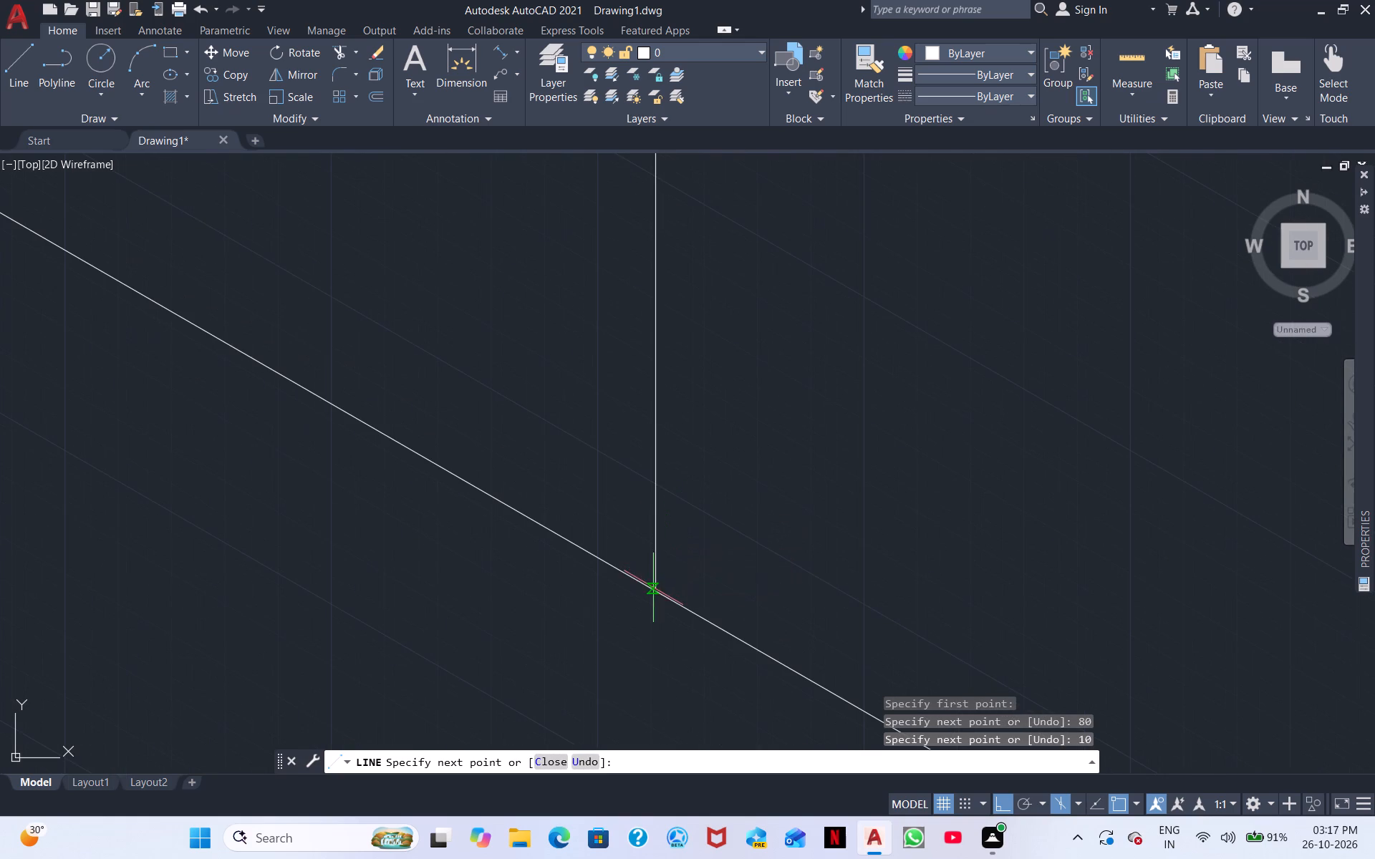
{"action": "left_click", "coordinate": [652, 591]}
{"action": "scroll", "coordinate": [687, 539], "scroll_direction": "down", "scroll_amount": 2}
{"action": "key", "text": "grave"}
{"action": "scroll", "coordinate": [778, 441], "scroll_direction": "down", "scroll_amount": 5}
{"action": "scroll", "coordinate": [781, 436], "scroll_direction": "up", "scroll_amount": 2}
{"action": "middle_click_drag", "start_coordinate": [781, 436], "coordinate": [951, 537]}
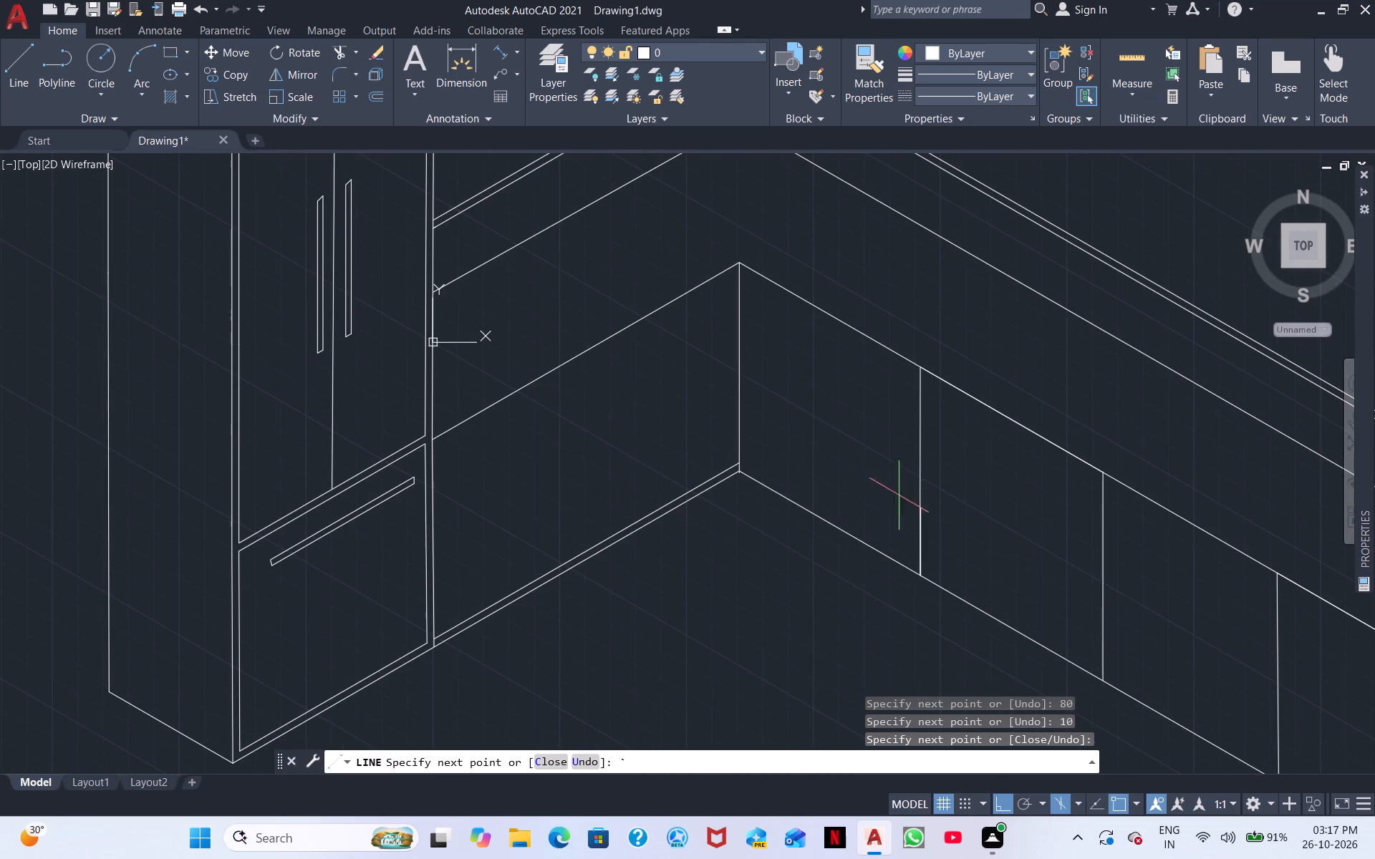
{"action": "key", "text": "grave"}
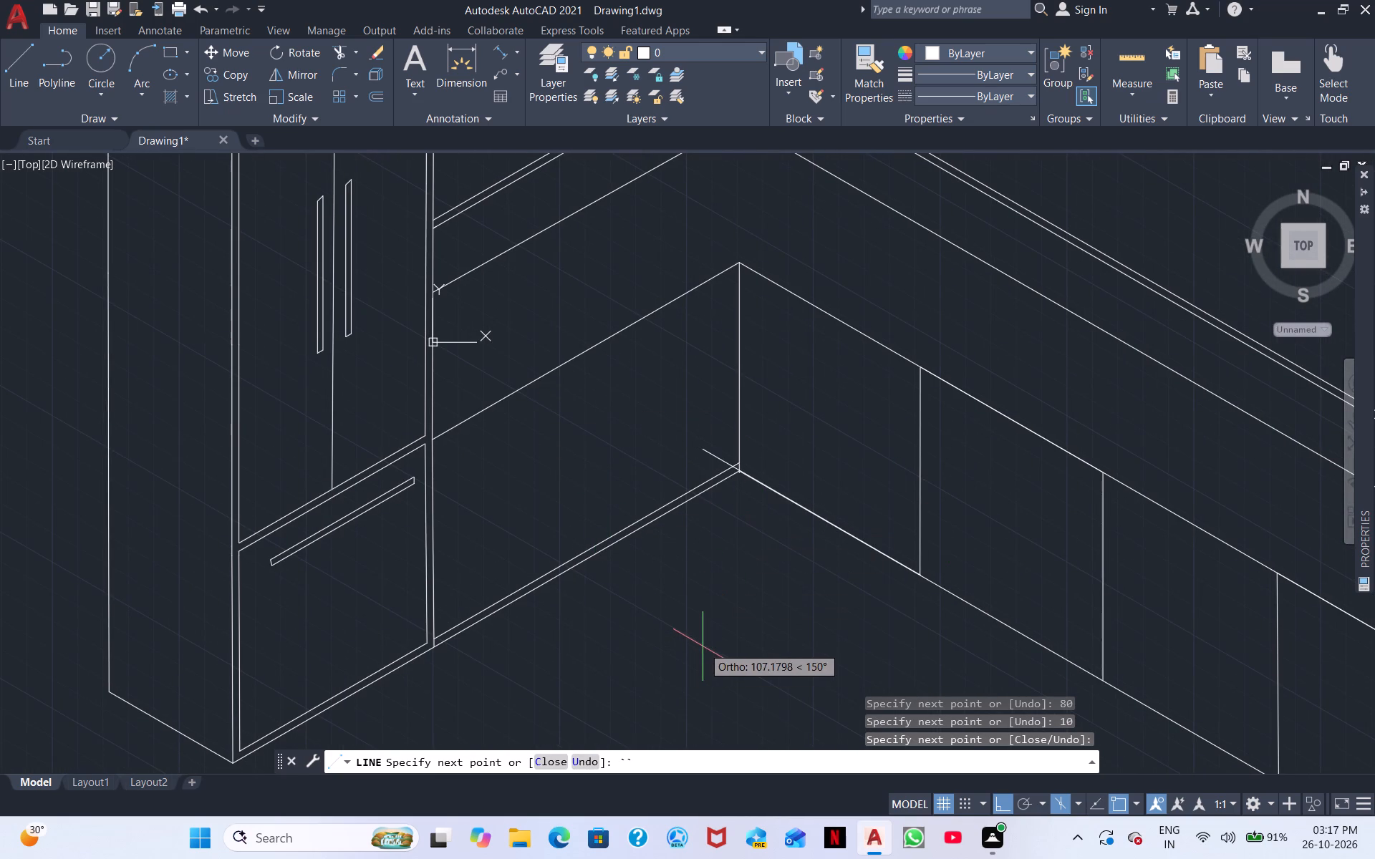
{"action": "key", "text": "Escape"}
Draw a vertical divider from the midpoint of the short base counter's top front edge down to its bottom edge.
{"action": "right_click", "coordinate": [695, 611]}
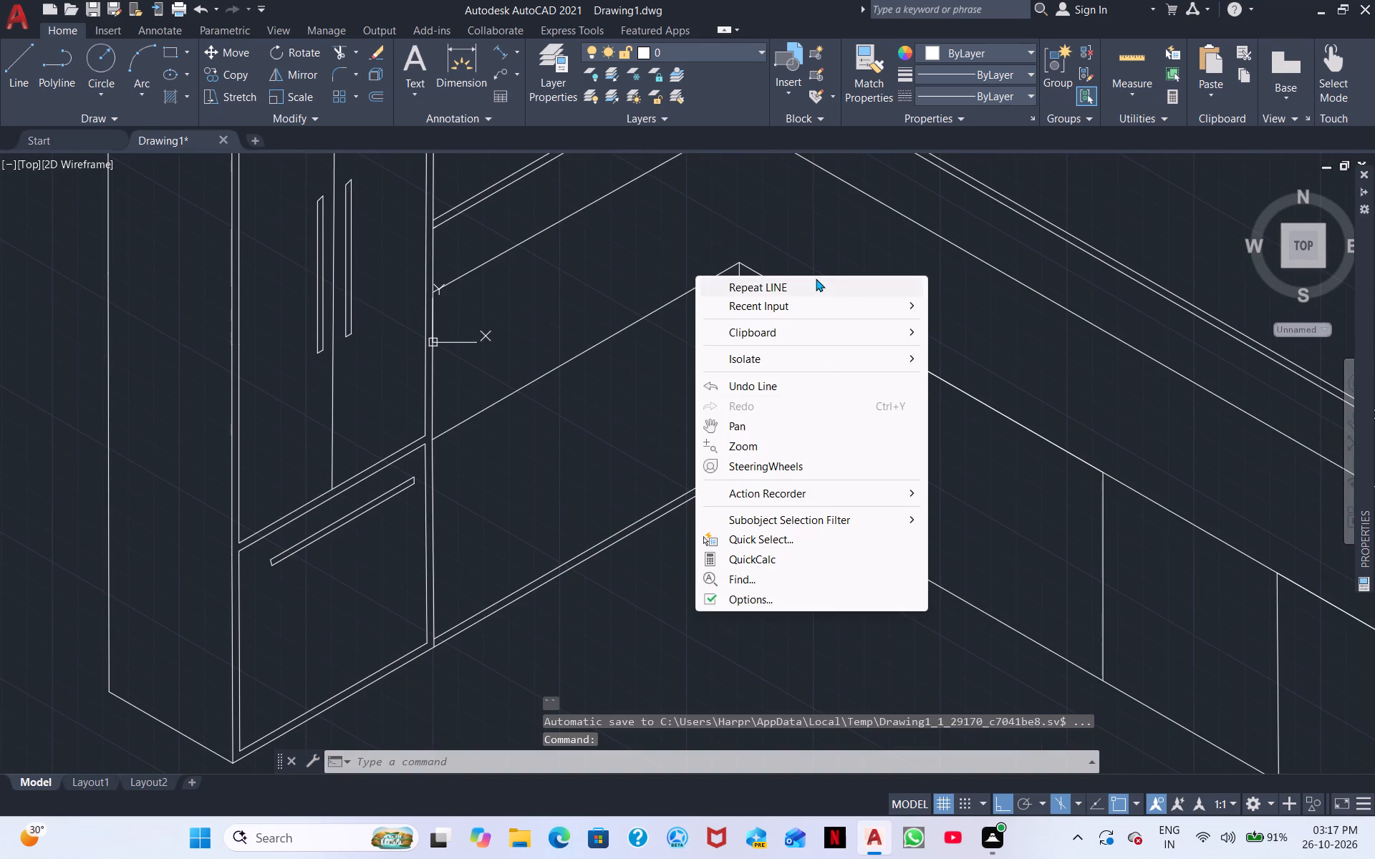
{"action": "left_click", "coordinate": [816, 278]}
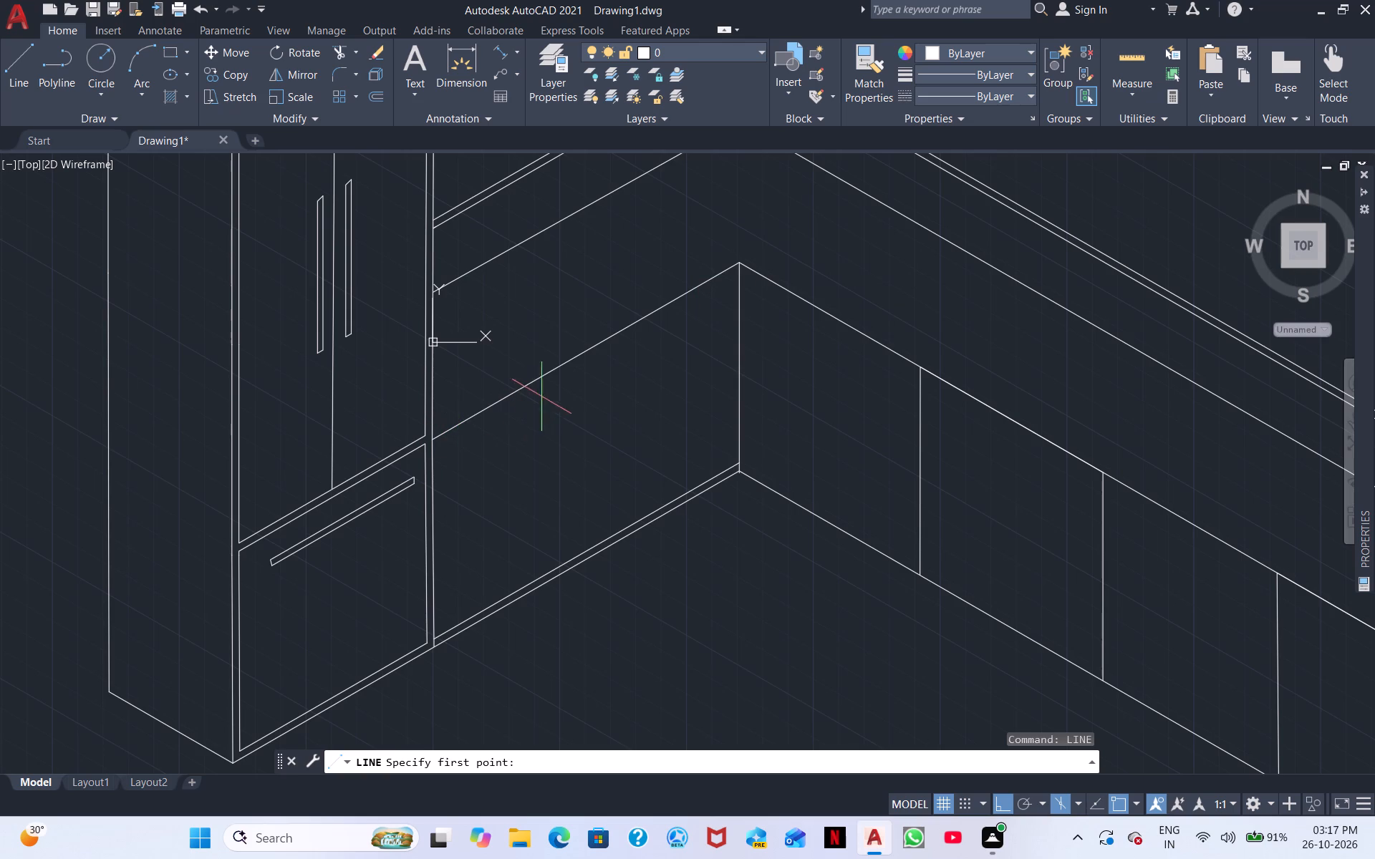
{"action": "left_click", "coordinate": [582, 355]}
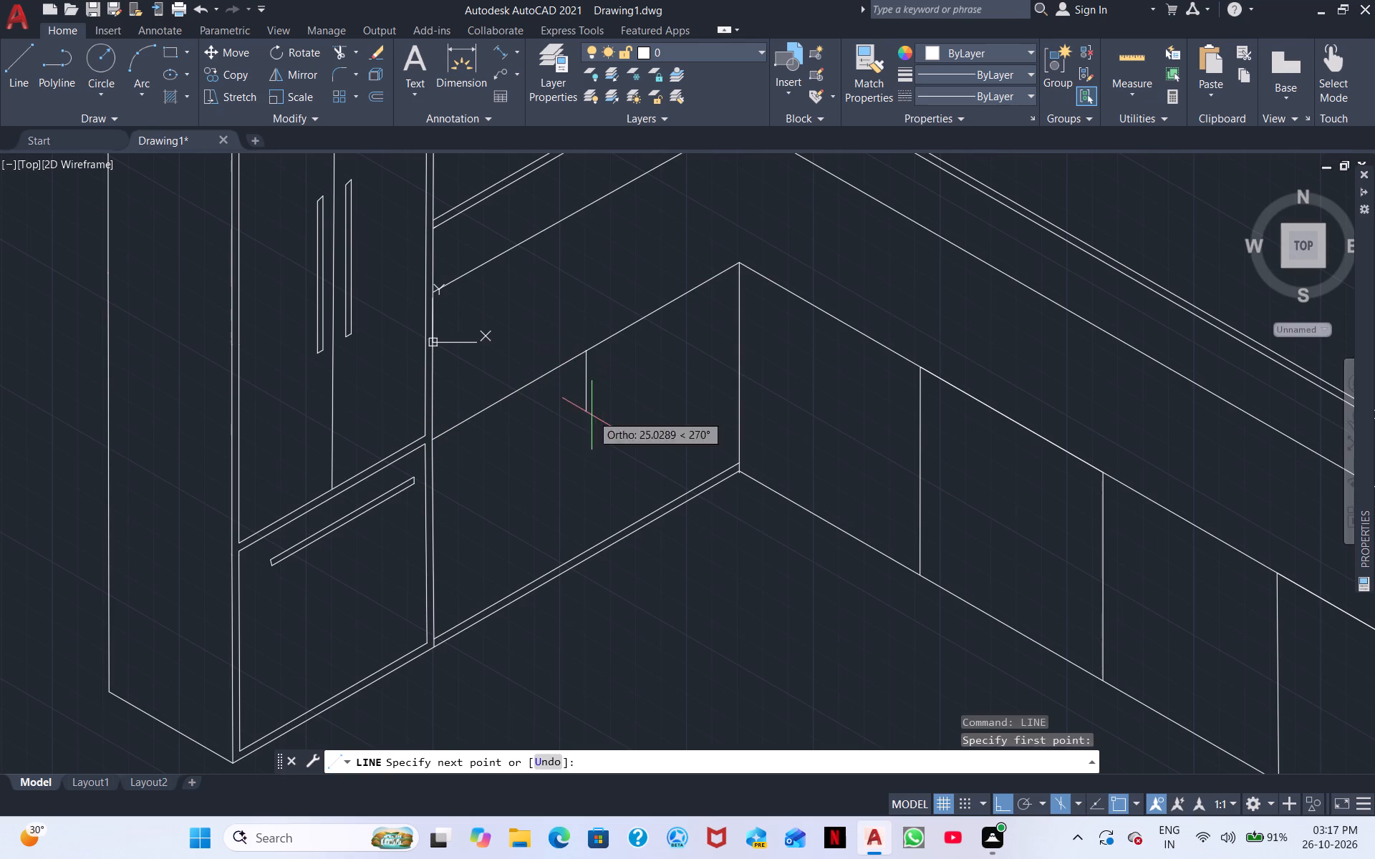
{"action": "left_click", "coordinate": [586, 547]}
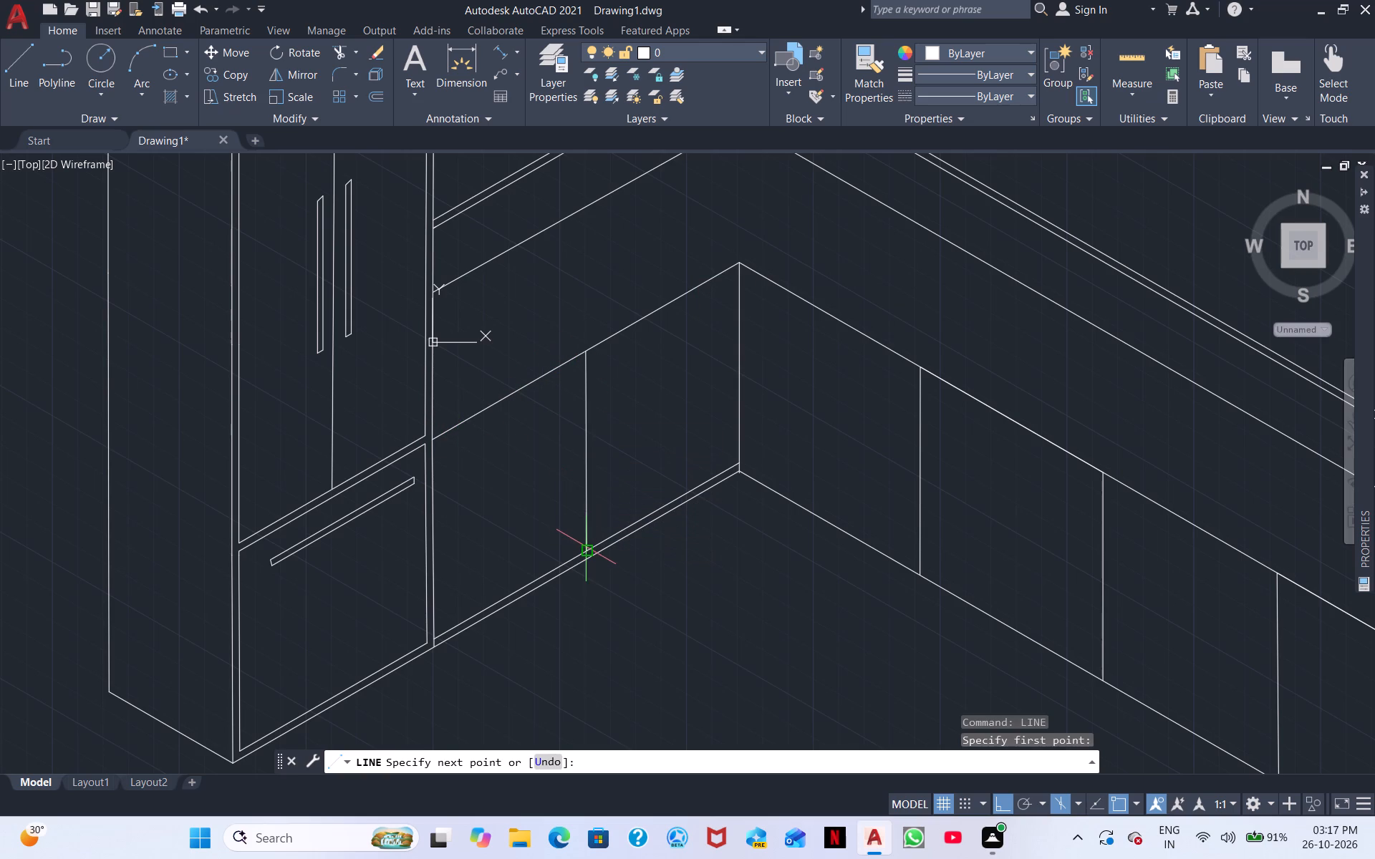
{"action": "key", "text": "Escape"}
Offset the short counter's top front edge by 4 both above and below, and the long counter's top front edge by 4 above.
{"action": "scroll", "coordinate": [610, 482], "scroll_direction": "down", "scroll_amount": 2}
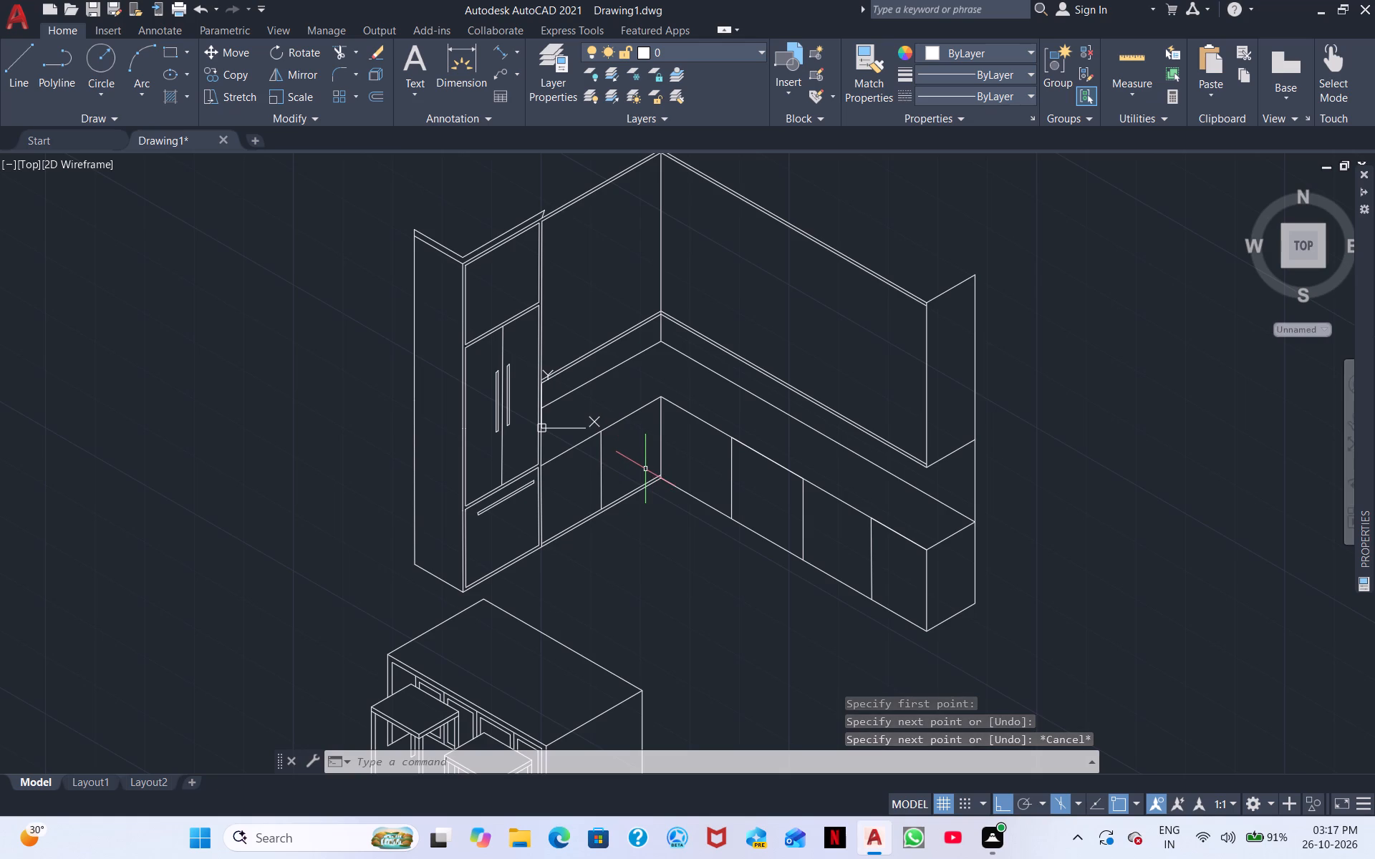
{"action": "scroll", "coordinate": [647, 445], "scroll_direction": "up", "scroll_amount": 3}
{"action": "scroll", "coordinate": [641, 432], "scroll_direction": "down", "scroll_amount": 1}
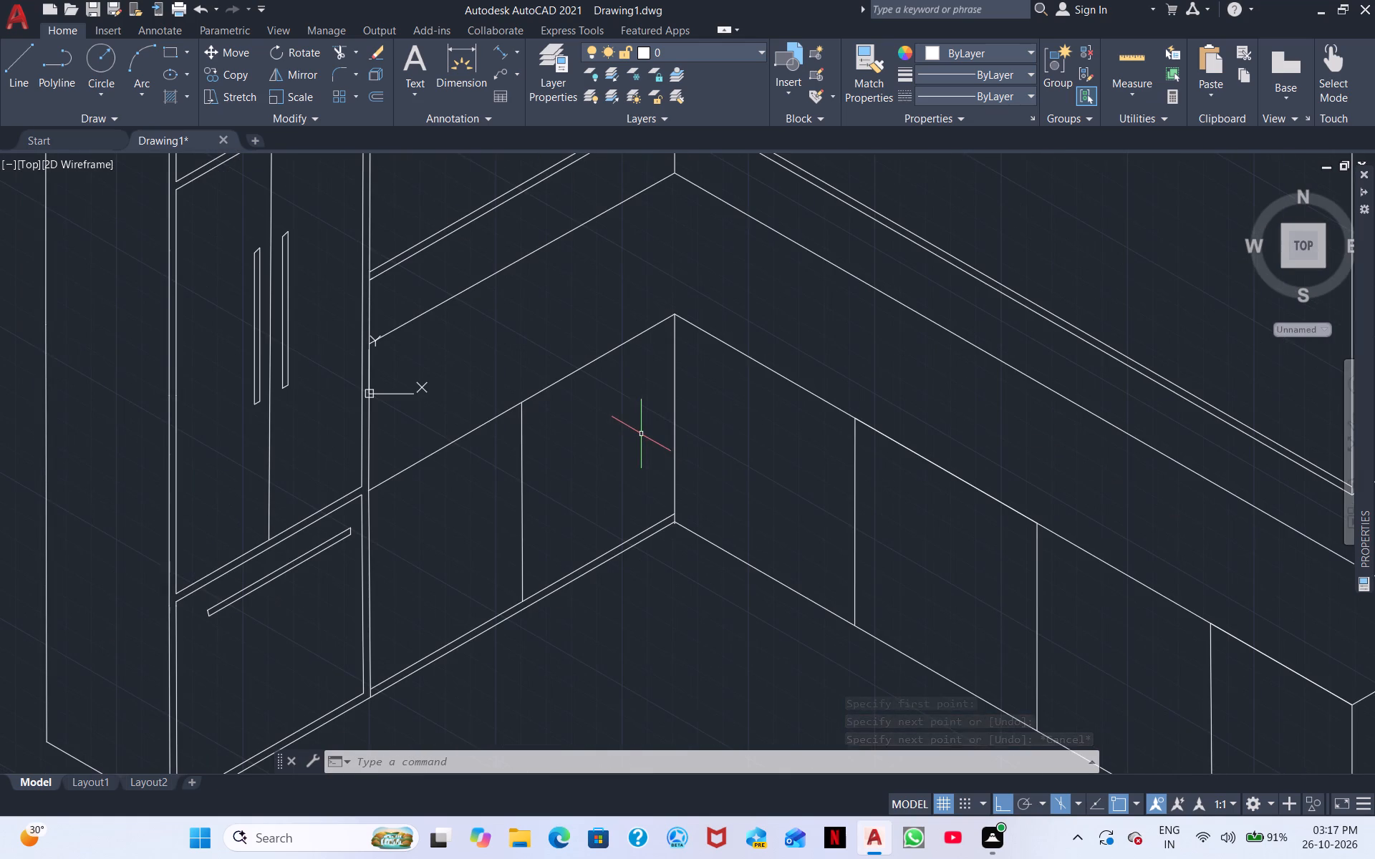
{"action": "type", "text": "O"}
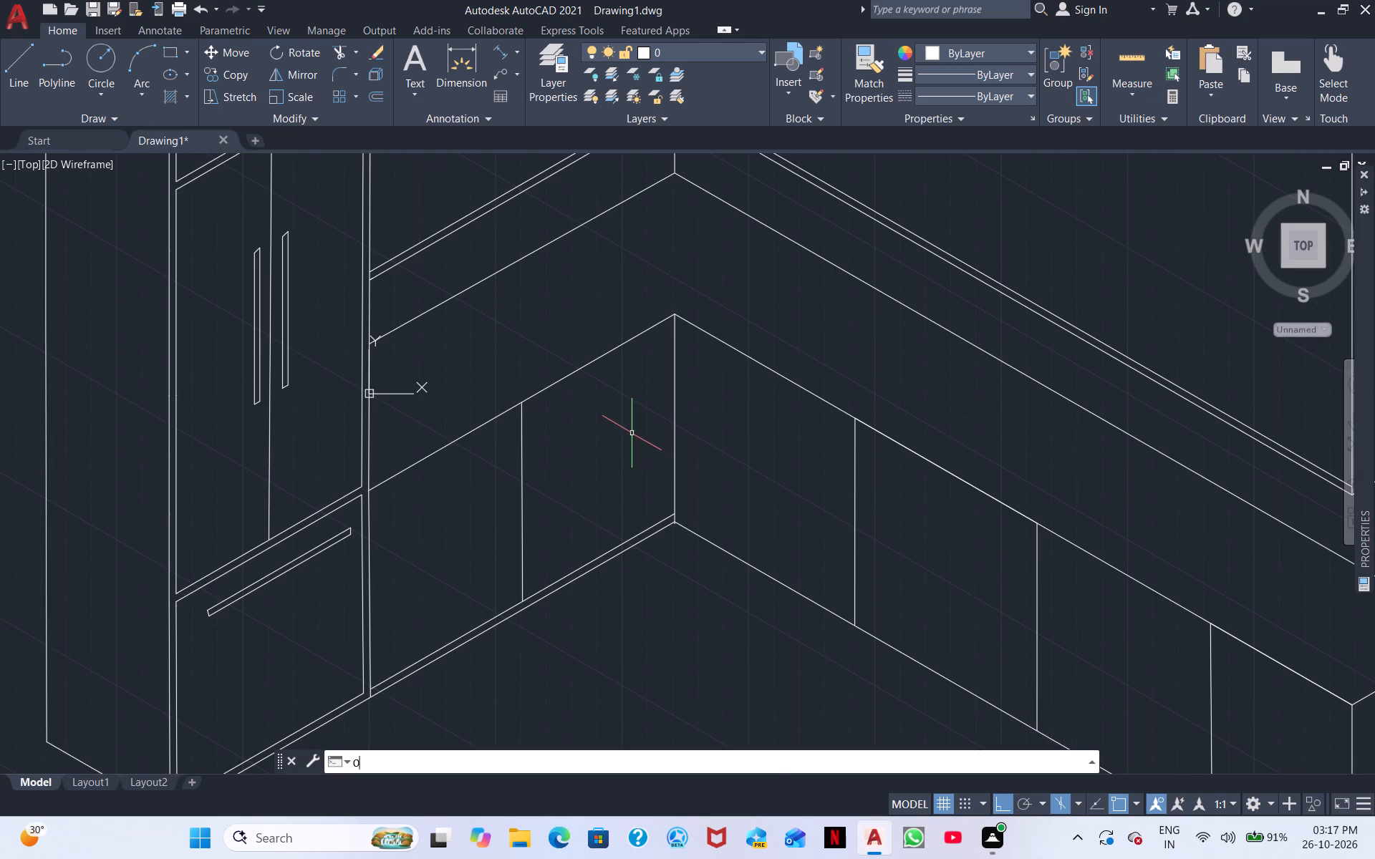
{"action": "key", "text": "space"}
{"action": "key", "text": "4"}
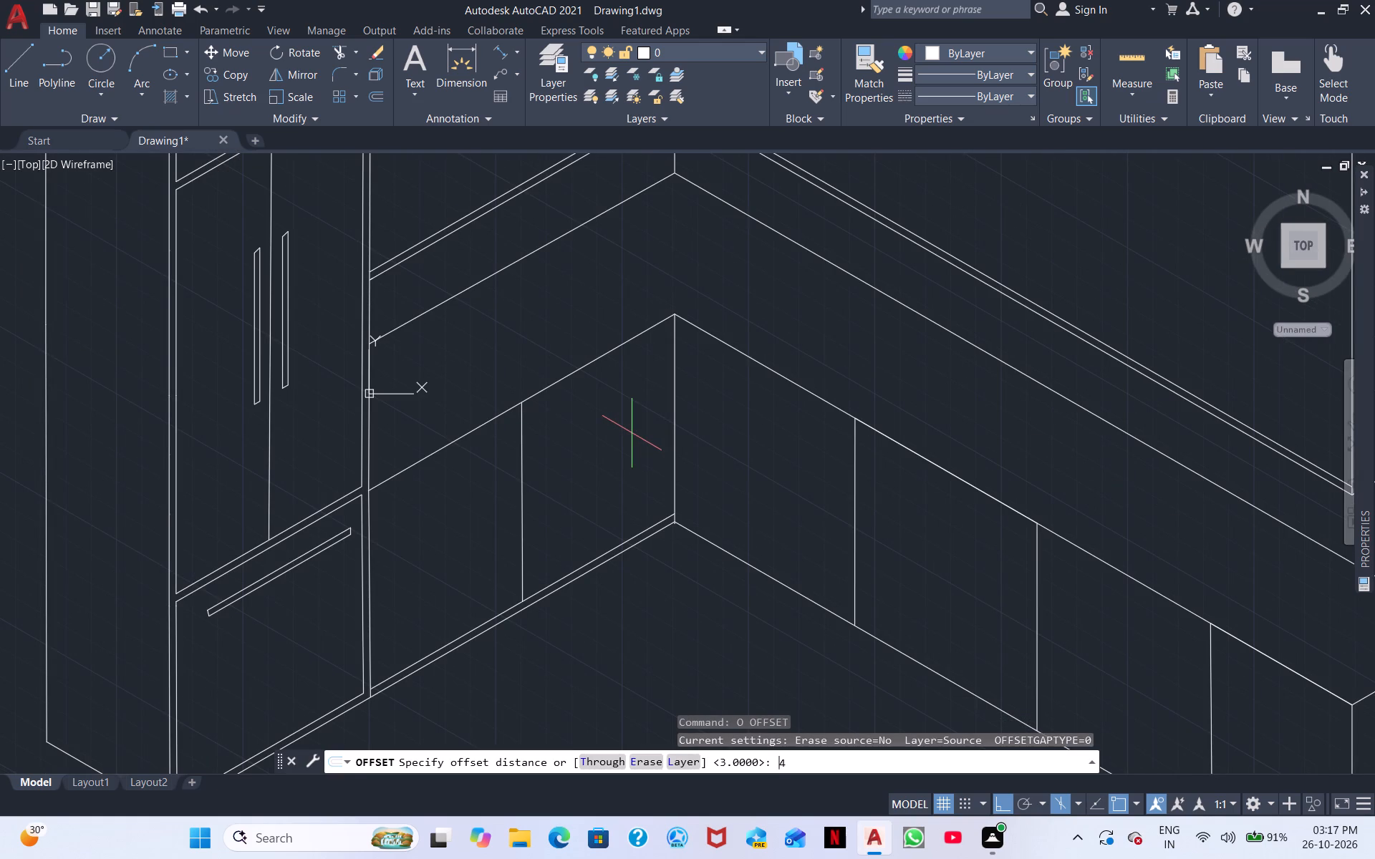
{"action": "key", "text": "Return"}
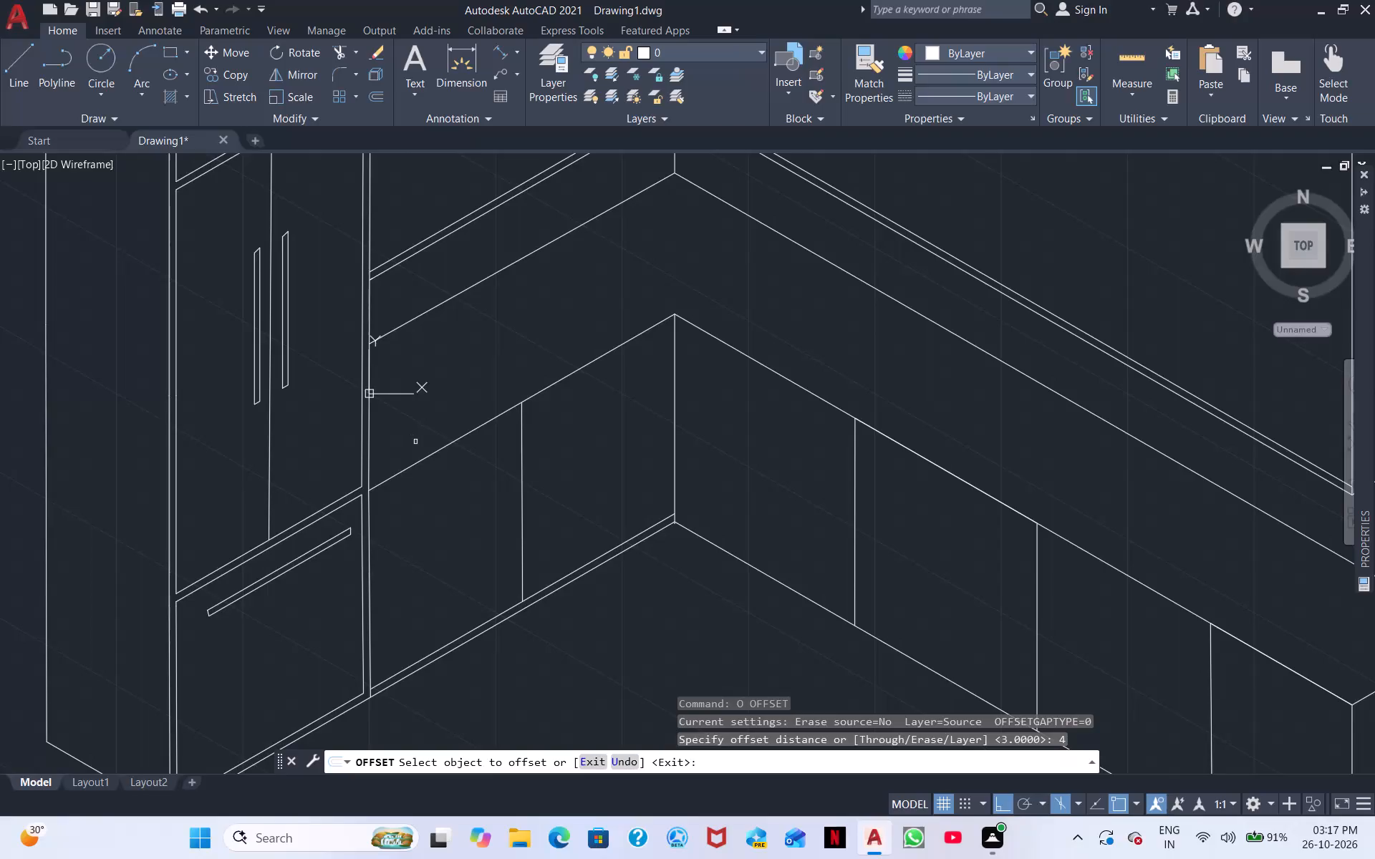
{"action": "left_click", "coordinate": [419, 460]}
{"action": "left_click", "coordinate": [419, 449]}
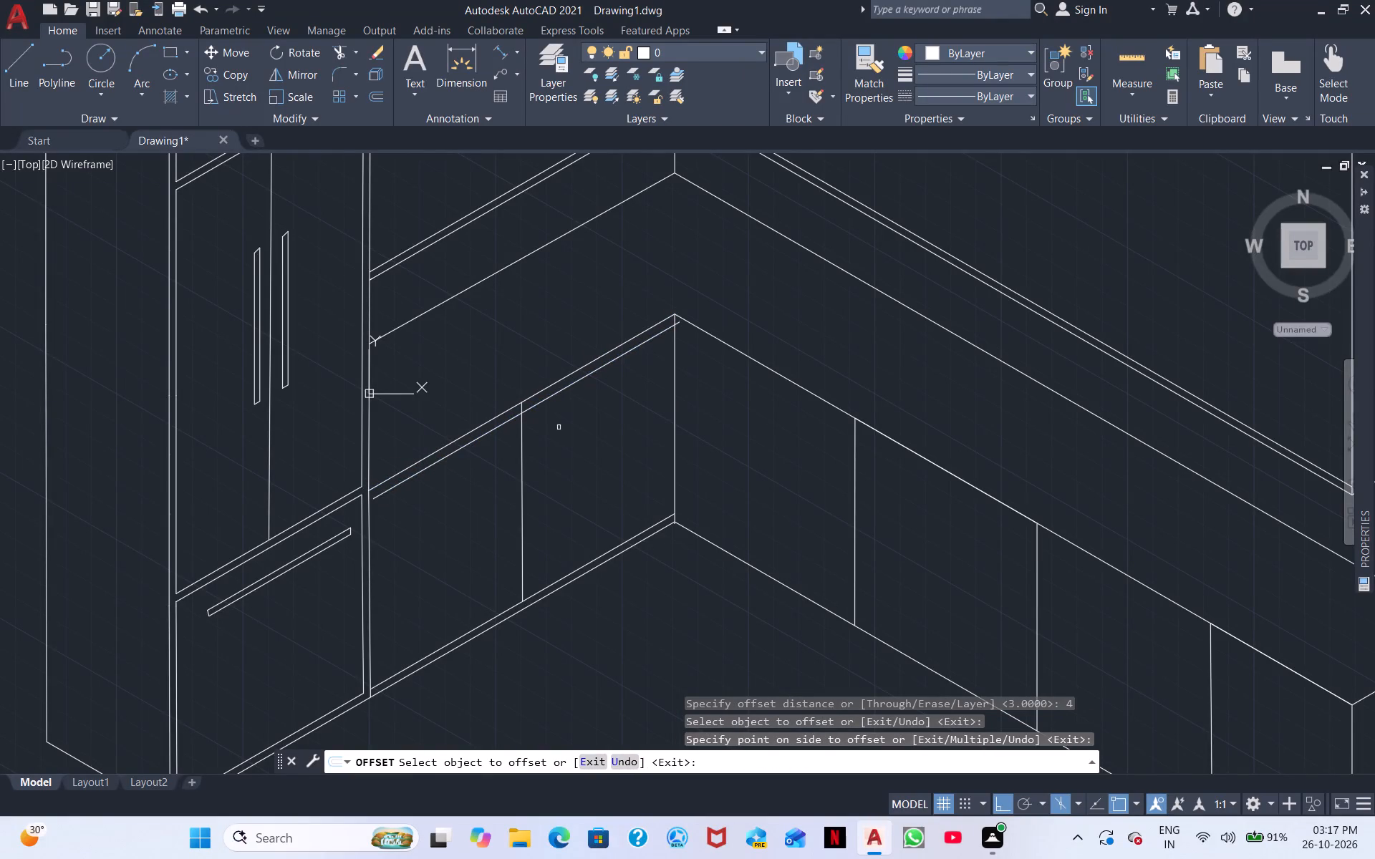
{"action": "left_click", "coordinate": [507, 411]}
{"action": "left_click", "coordinate": [497, 388]}
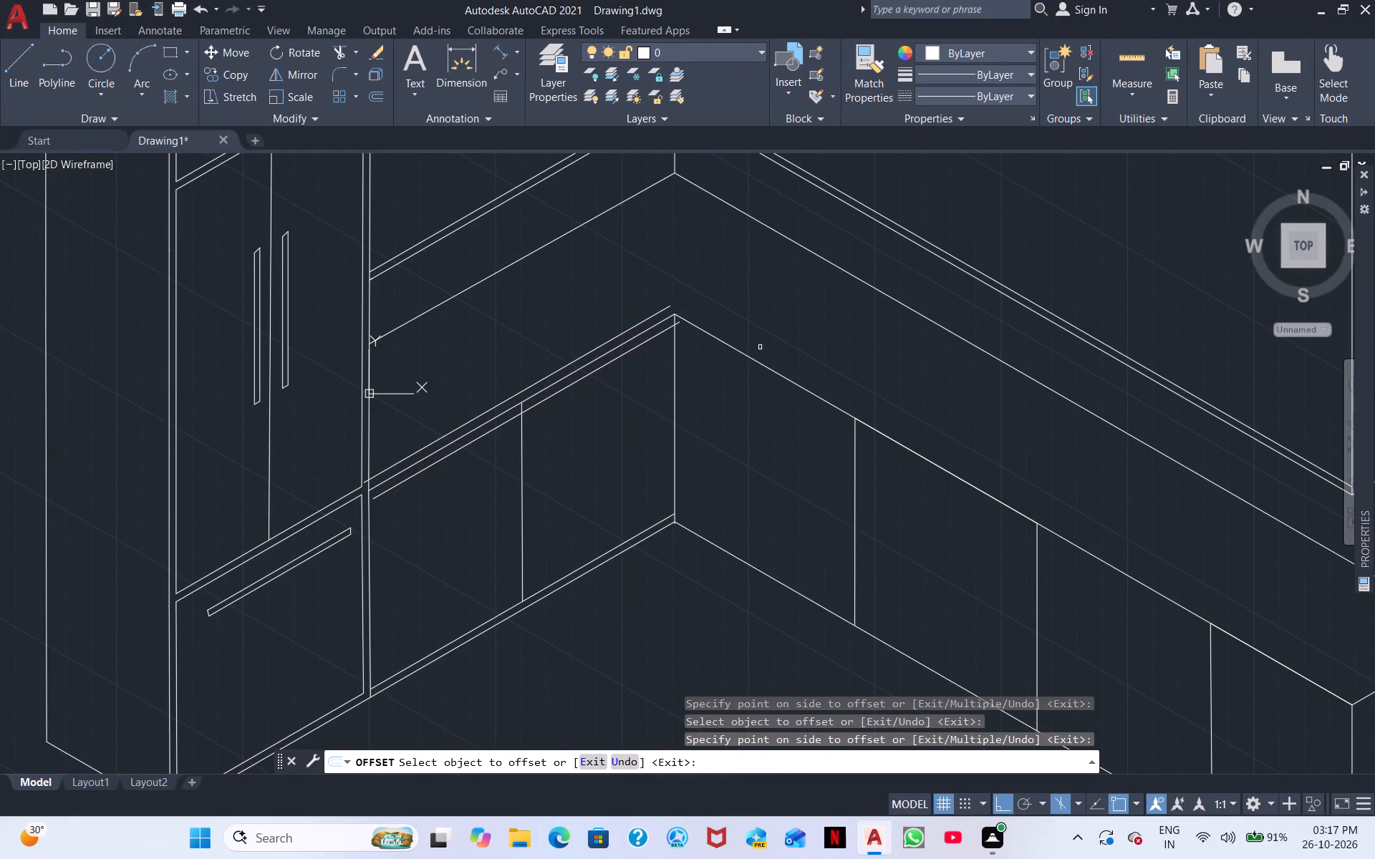
{"action": "left_click", "coordinate": [756, 360]}
{"action": "left_click", "coordinate": [769, 350]}
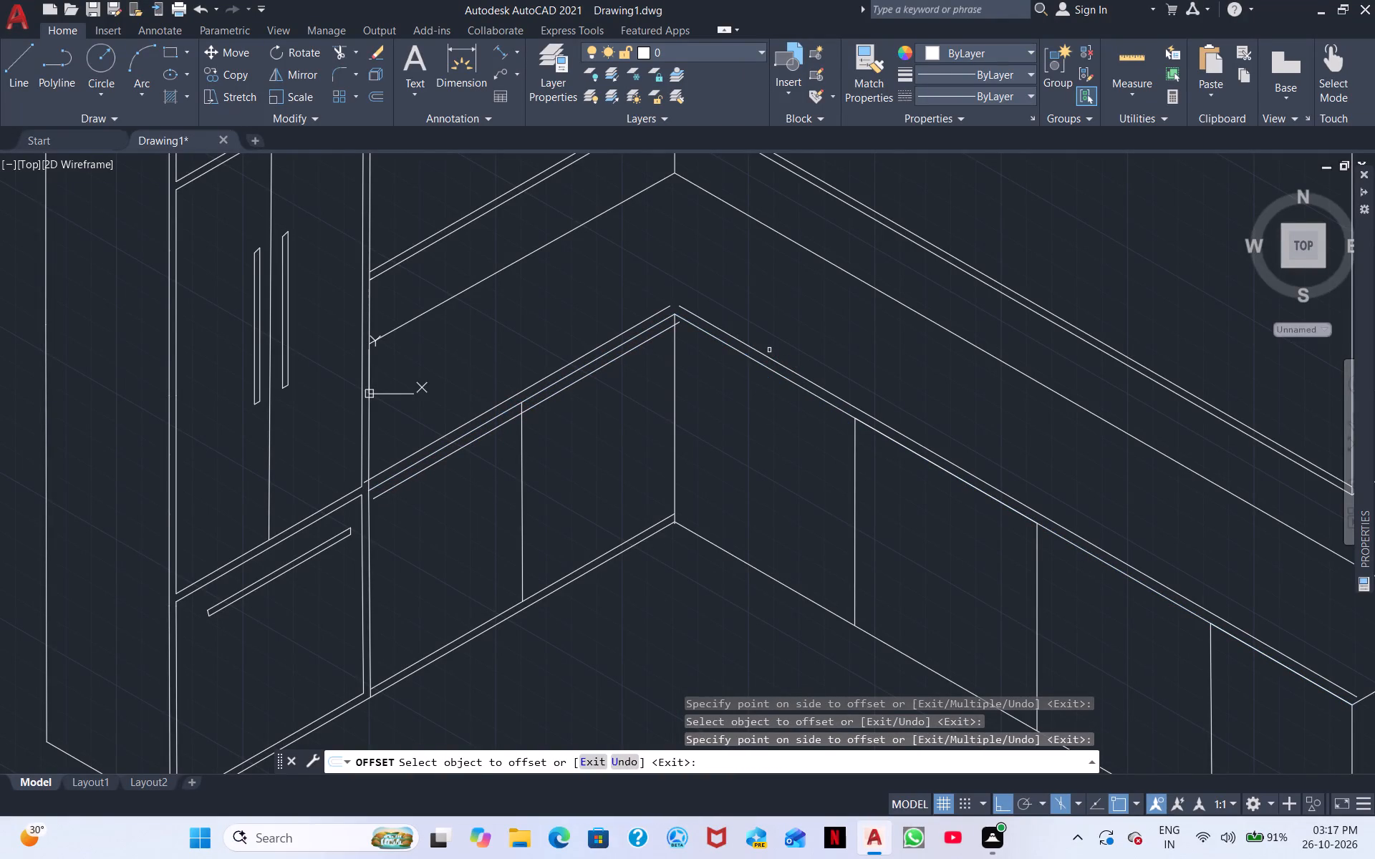
Offset the inner corner's vertical edge and the long front's two nearest dividers by 4 to both sides.
{"action": "left_click", "coordinate": [677, 402]}
{"action": "left_click", "coordinate": [653, 421]}
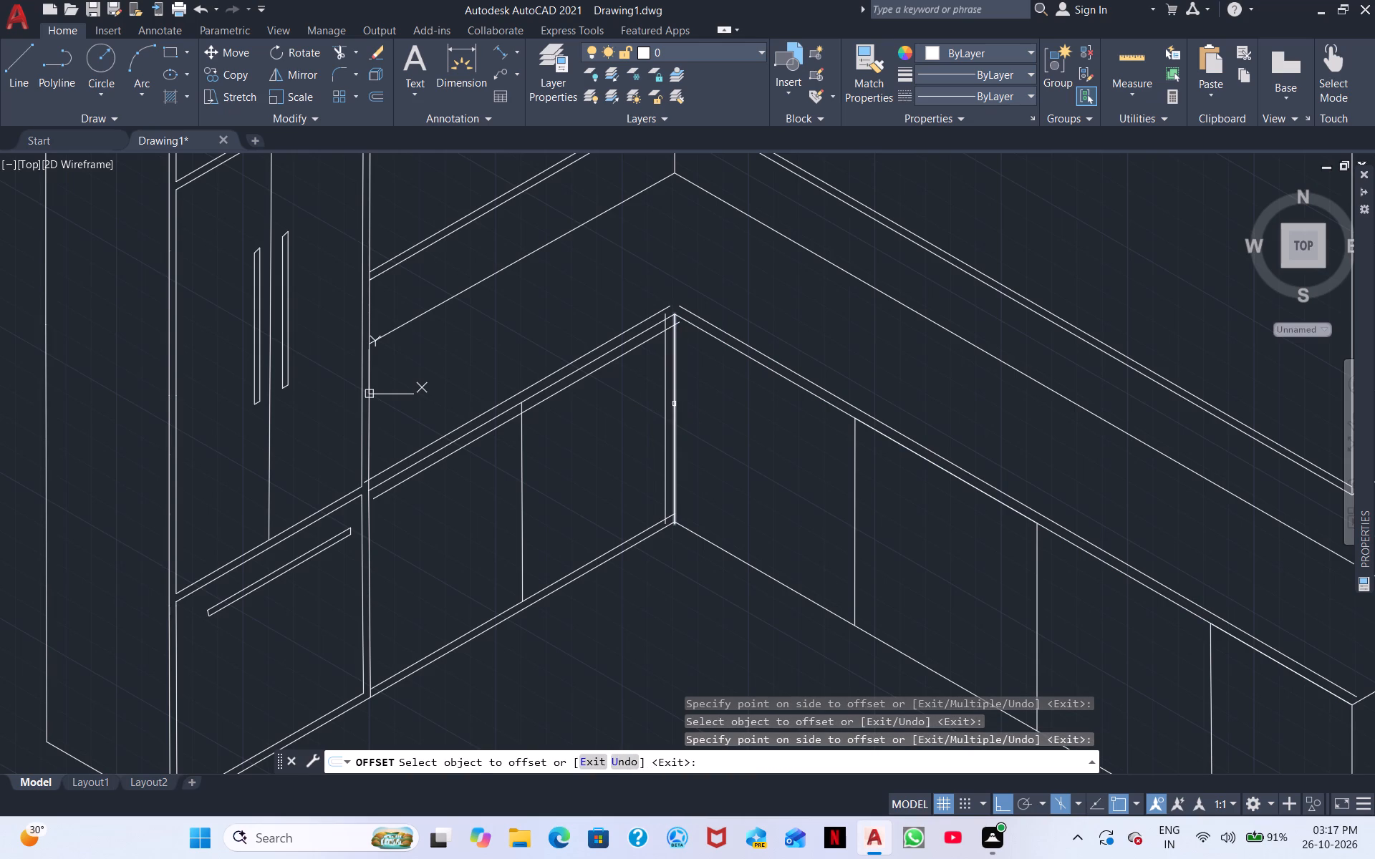
{"action": "left_click", "coordinate": [674, 403]}
{"action": "left_click", "coordinate": [689, 402]}
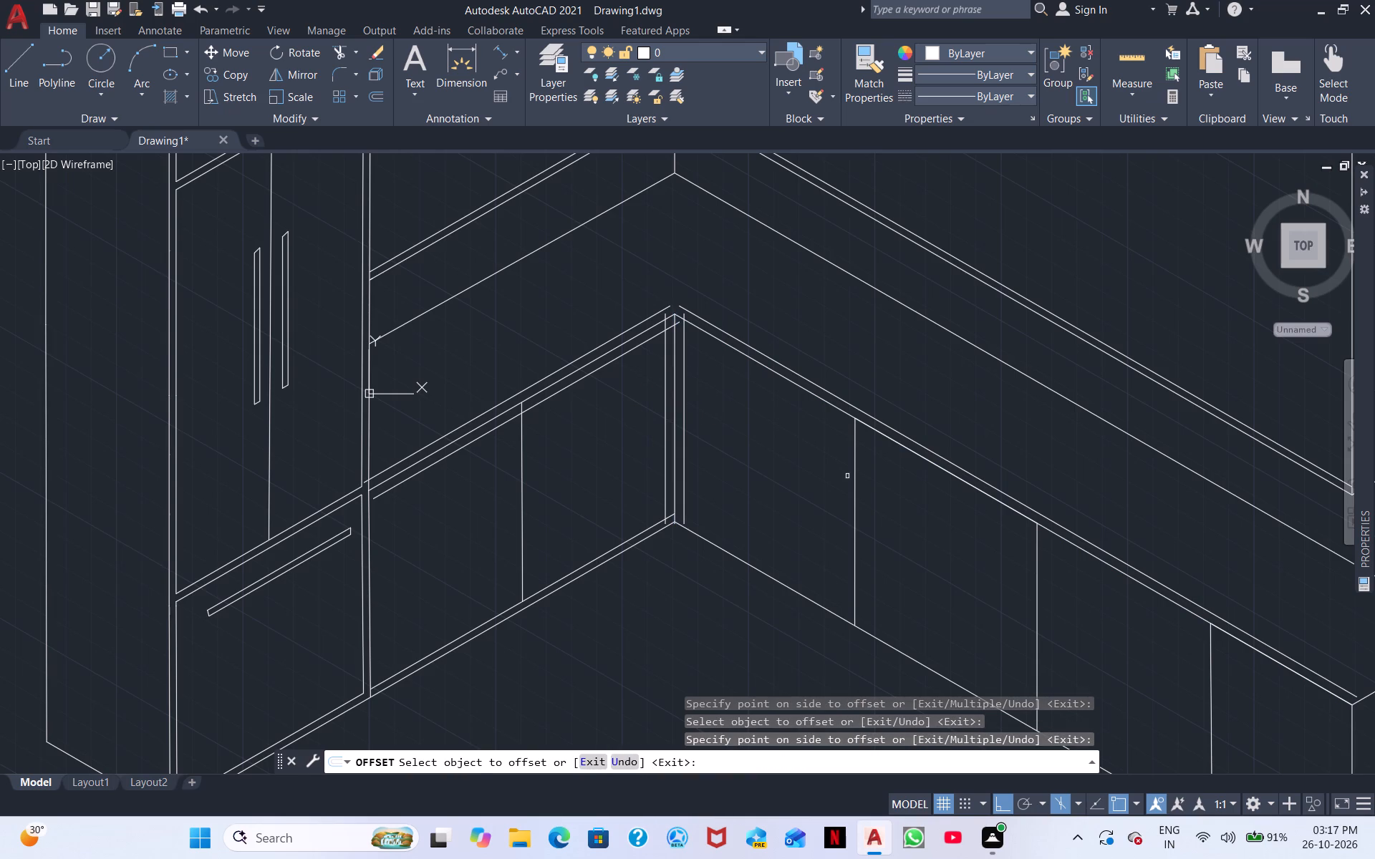
{"action": "left_click", "coordinate": [853, 472]}
{"action": "left_click", "coordinate": [838, 475]}
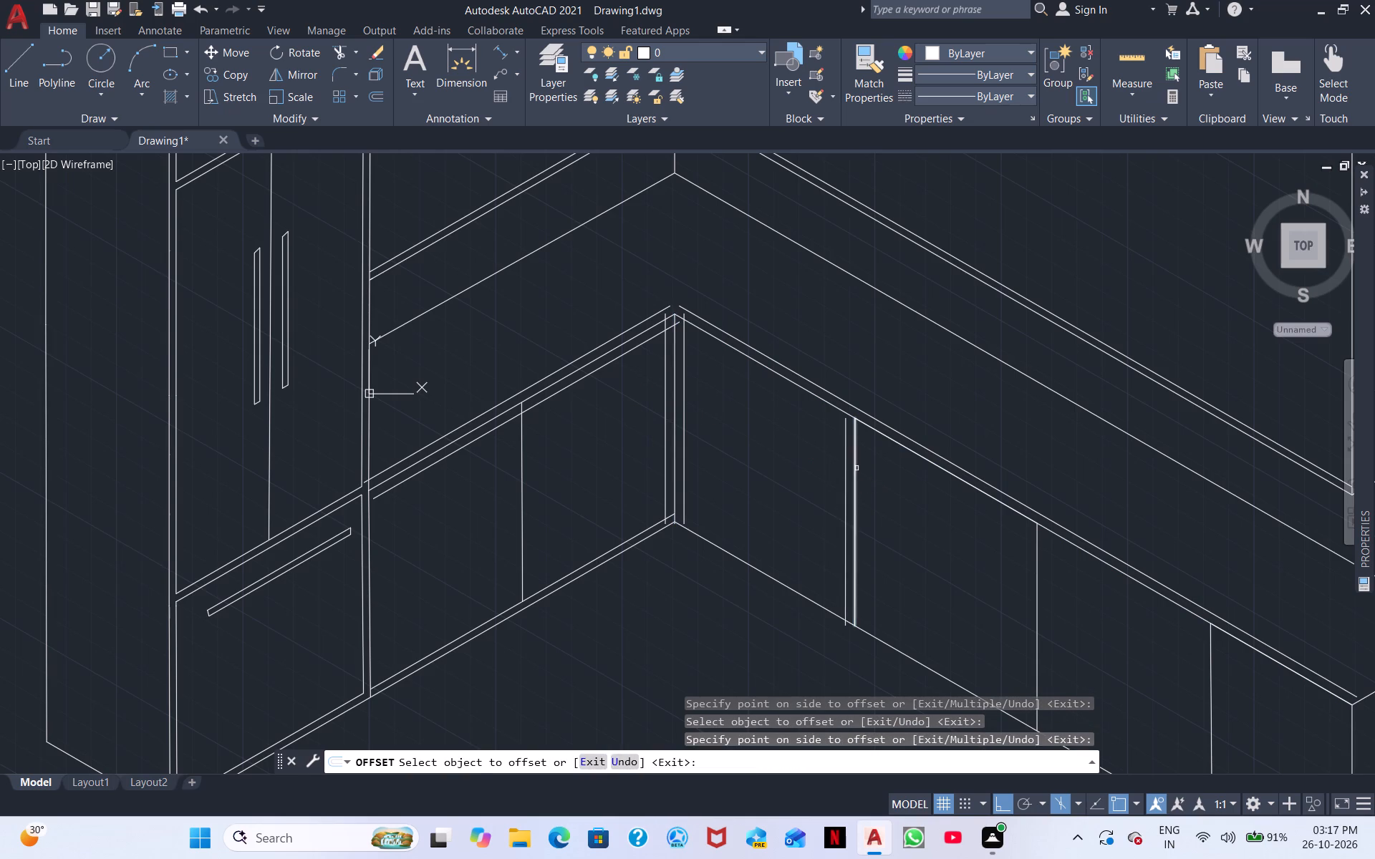
{"action": "left_click", "coordinate": [857, 468]}
{"action": "left_click", "coordinate": [875, 482]}
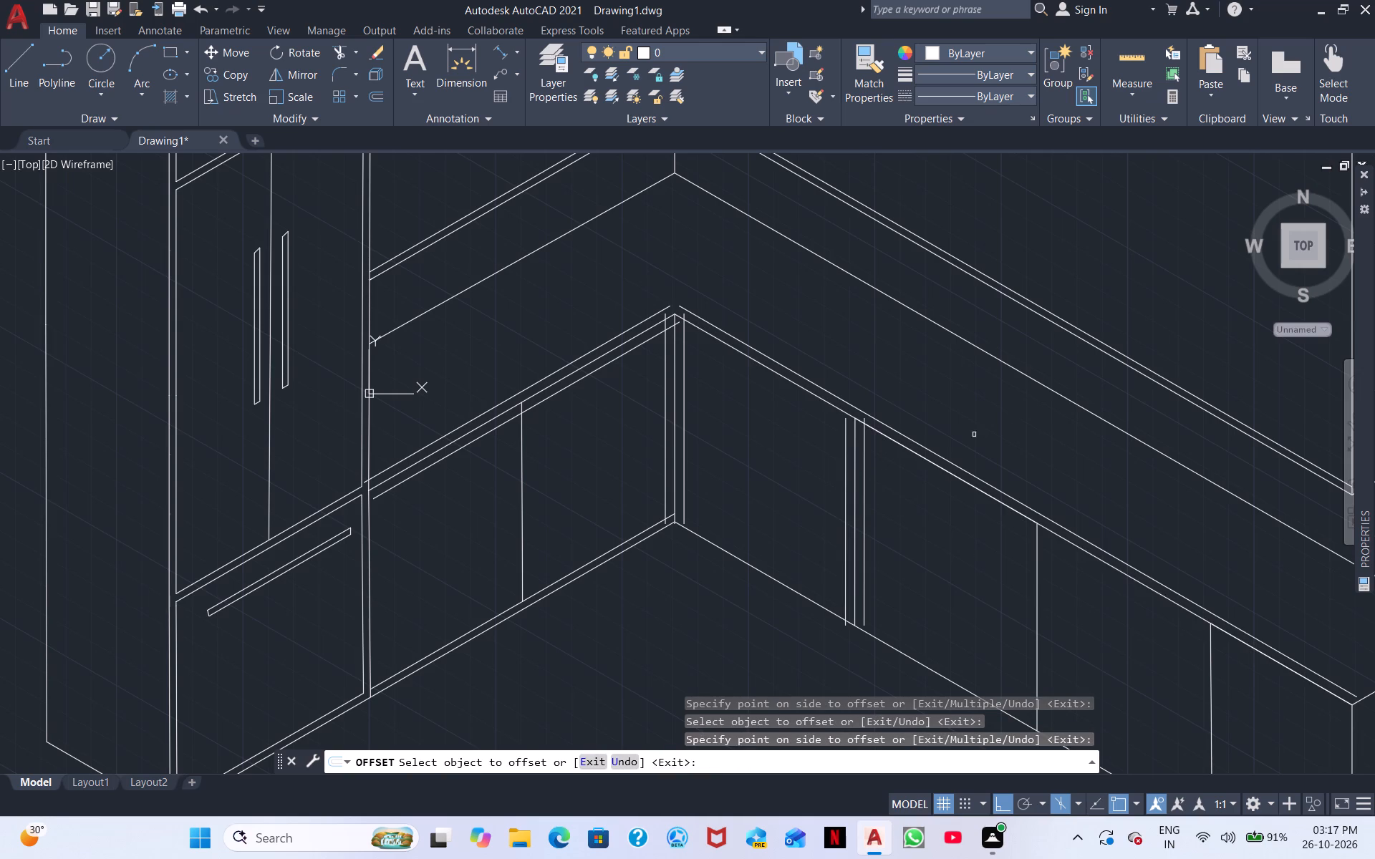
{"action": "left_click", "coordinate": [1038, 594]}
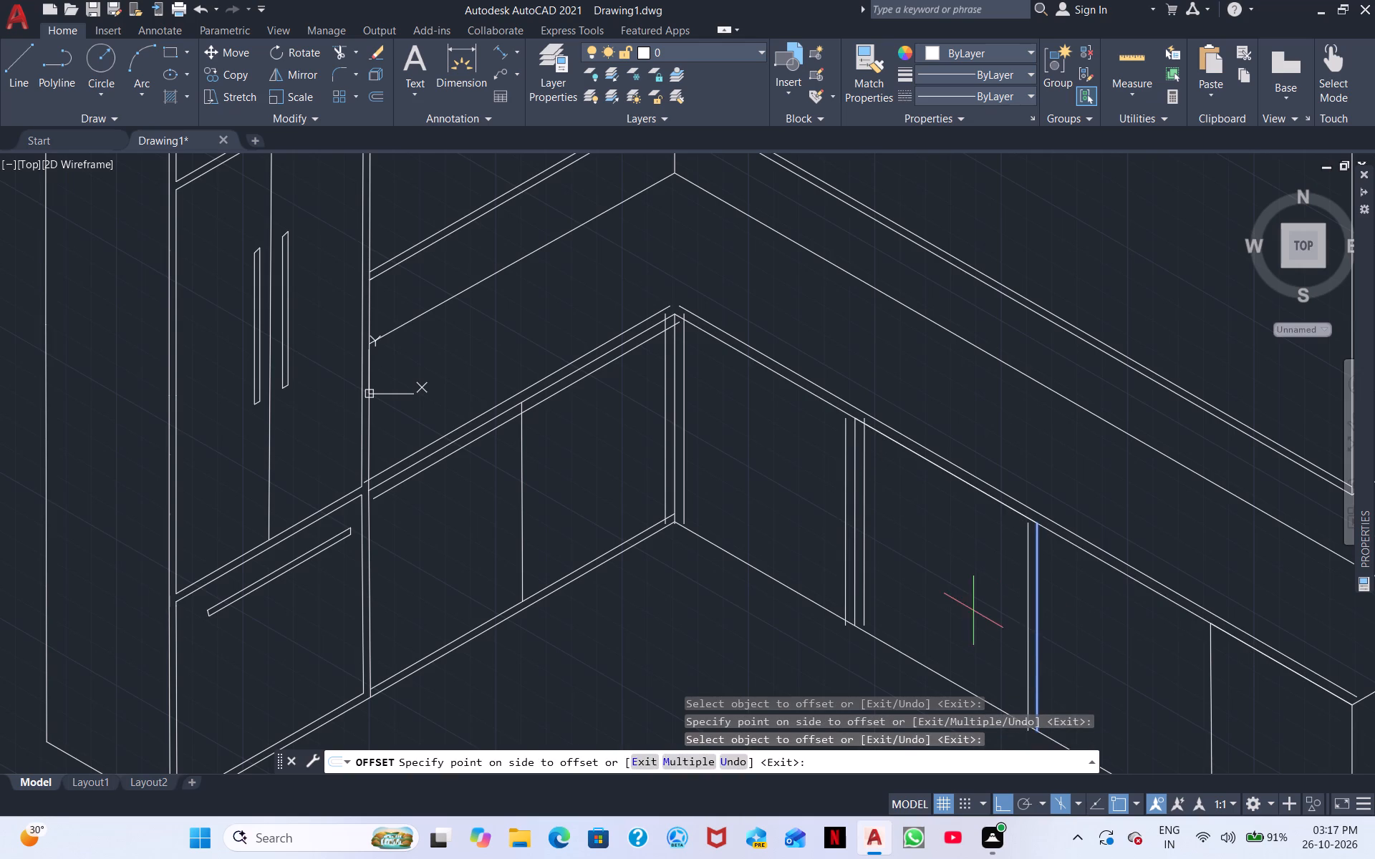
{"action": "left_click", "coordinate": [978, 609]}
{"action": "left_click", "coordinate": [1039, 623]}
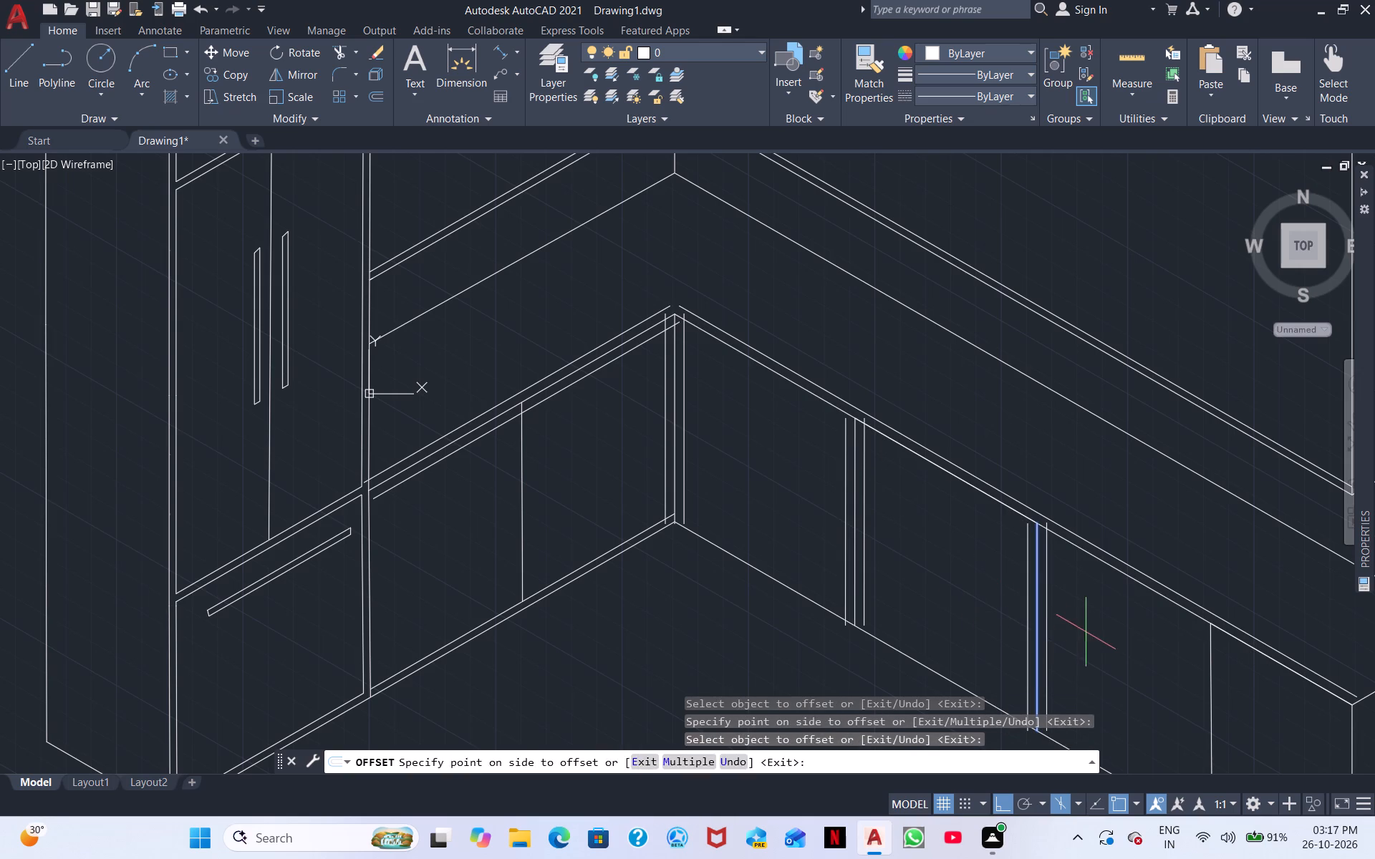
{"action": "left_click", "coordinate": [1086, 632]}
Offset the short counter front's vertical divider by 4 to both sides.
{"action": "middle_click_drag", "start_coordinate": [1227, 679], "coordinate": [1037, 391]}
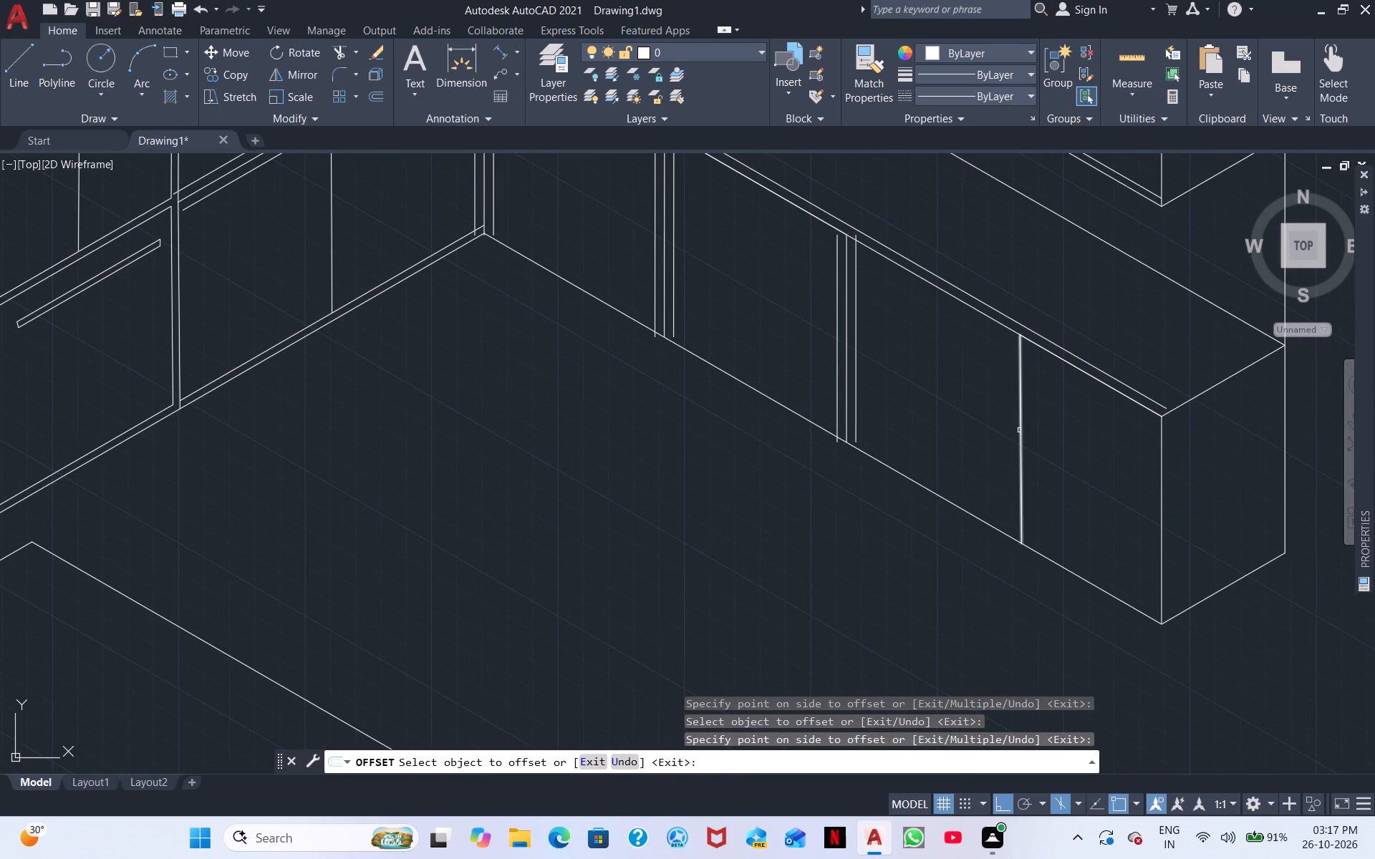
{"action": "middle_click_drag", "start_coordinate": [925, 437], "coordinate": [1064, 520]}
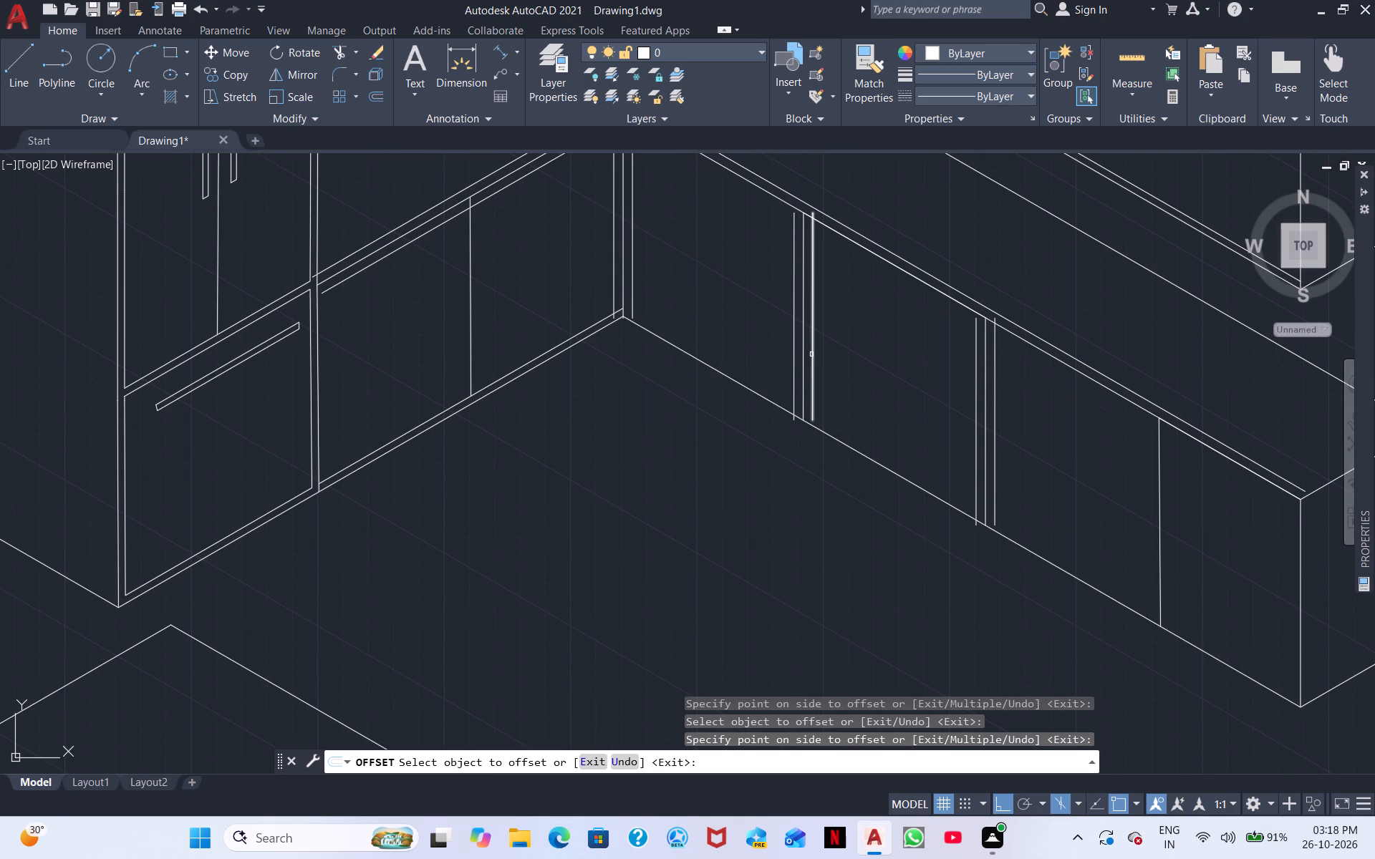
{"action": "left_click", "coordinate": [468, 288]}
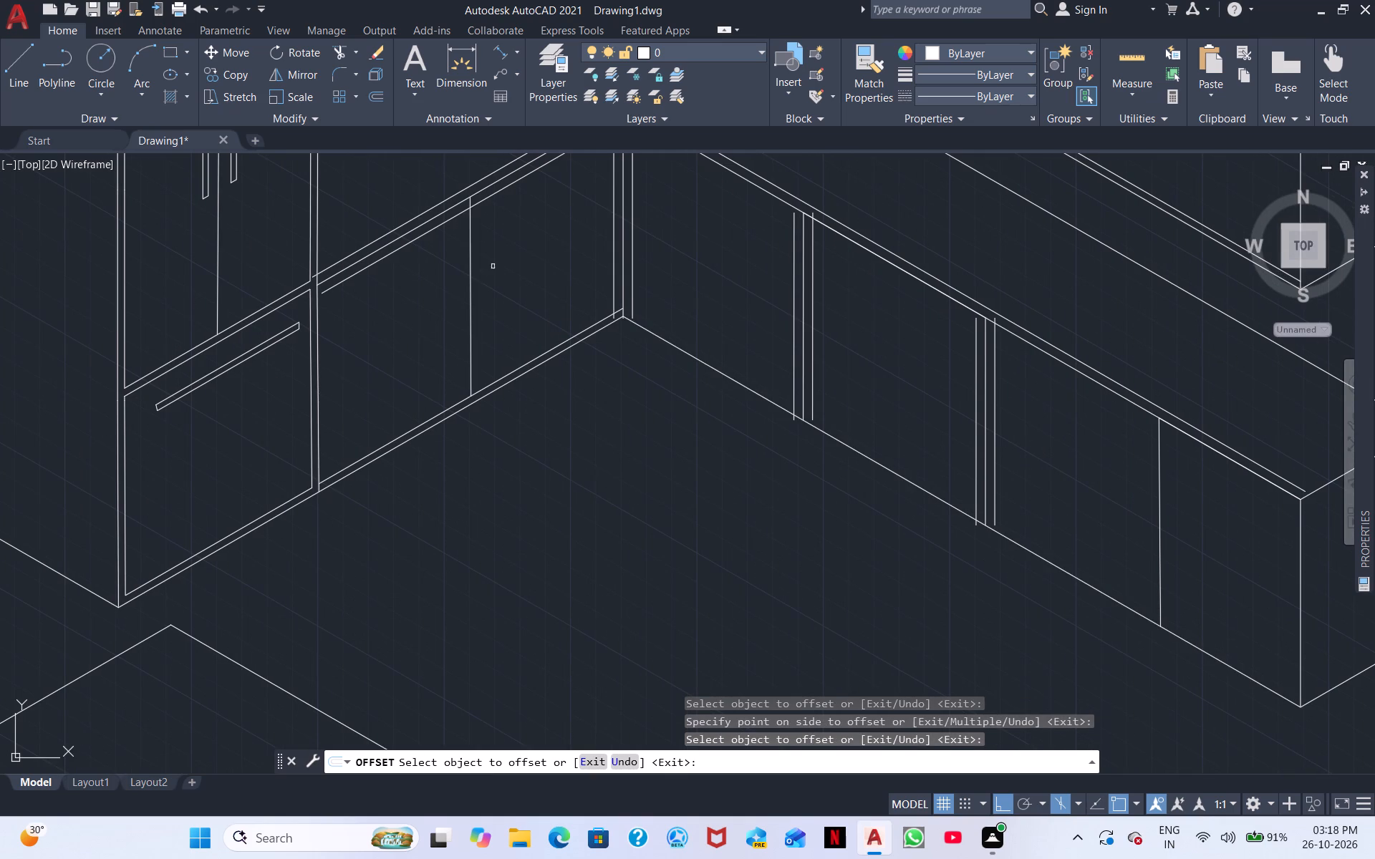
{"action": "middle_click_drag", "start_coordinate": [506, 260], "coordinate": [471, 471]}
{"action": "scroll", "coordinate": [475, 440], "scroll_direction": "down", "scroll_amount": 1}
{"action": "right_click", "coordinate": [491, 454]}
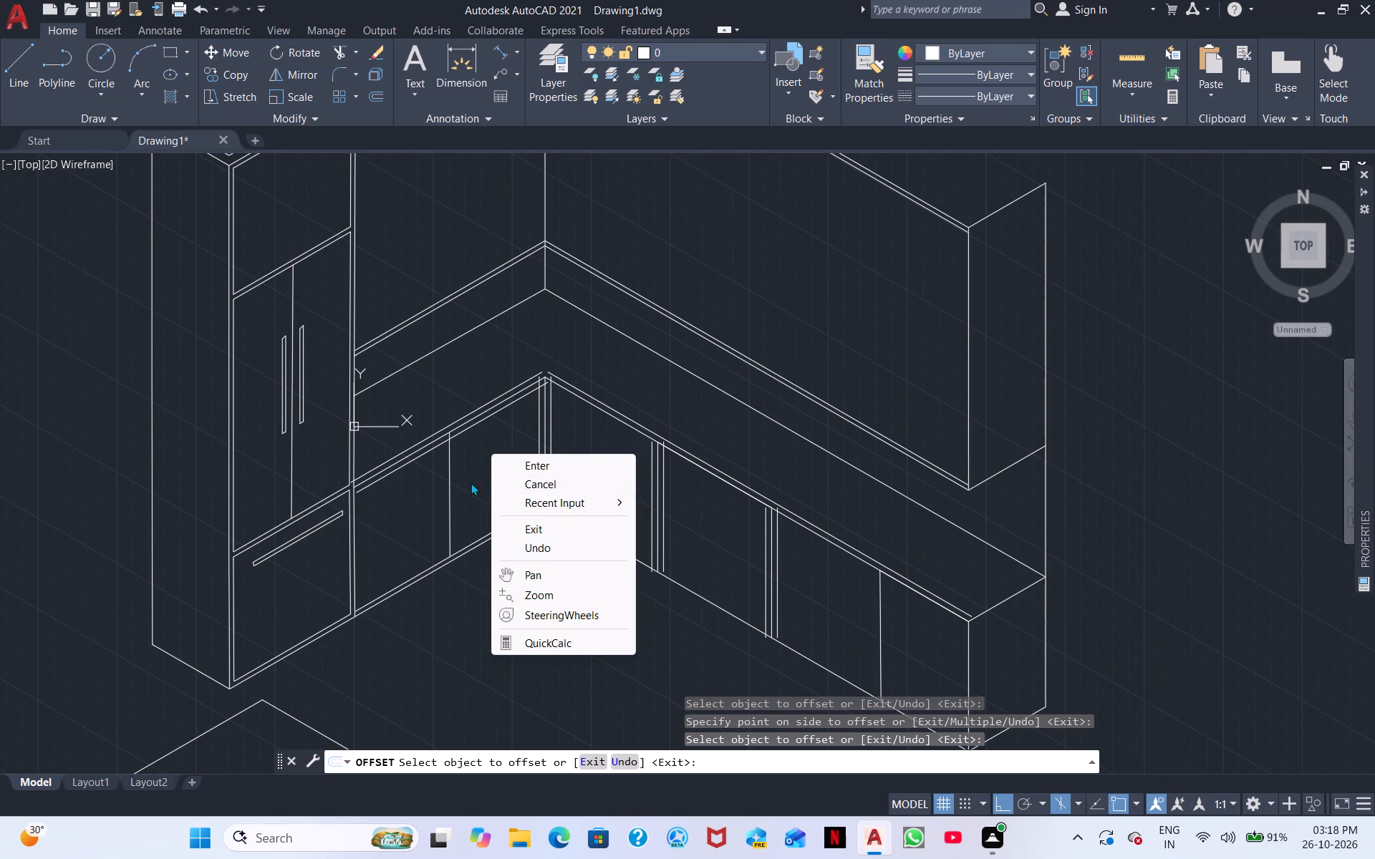
{"action": "left_click", "coordinate": [479, 475]}
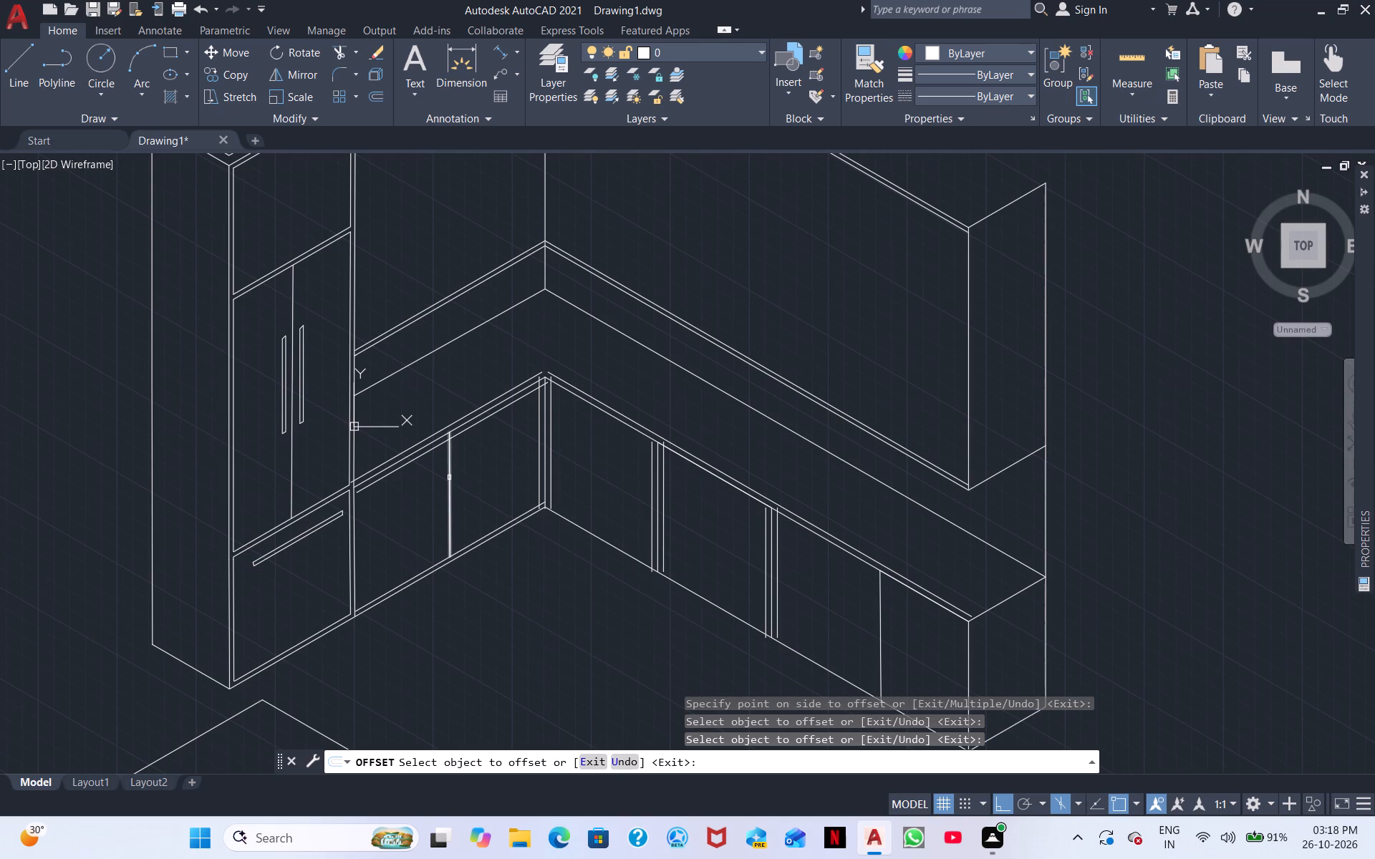
{"action": "left_click", "coordinate": [449, 477]}
{"action": "left_click", "coordinate": [402, 497]}
{"action": "left_click", "coordinate": [450, 483]}
{"action": "left_click", "coordinate": [520, 464]}
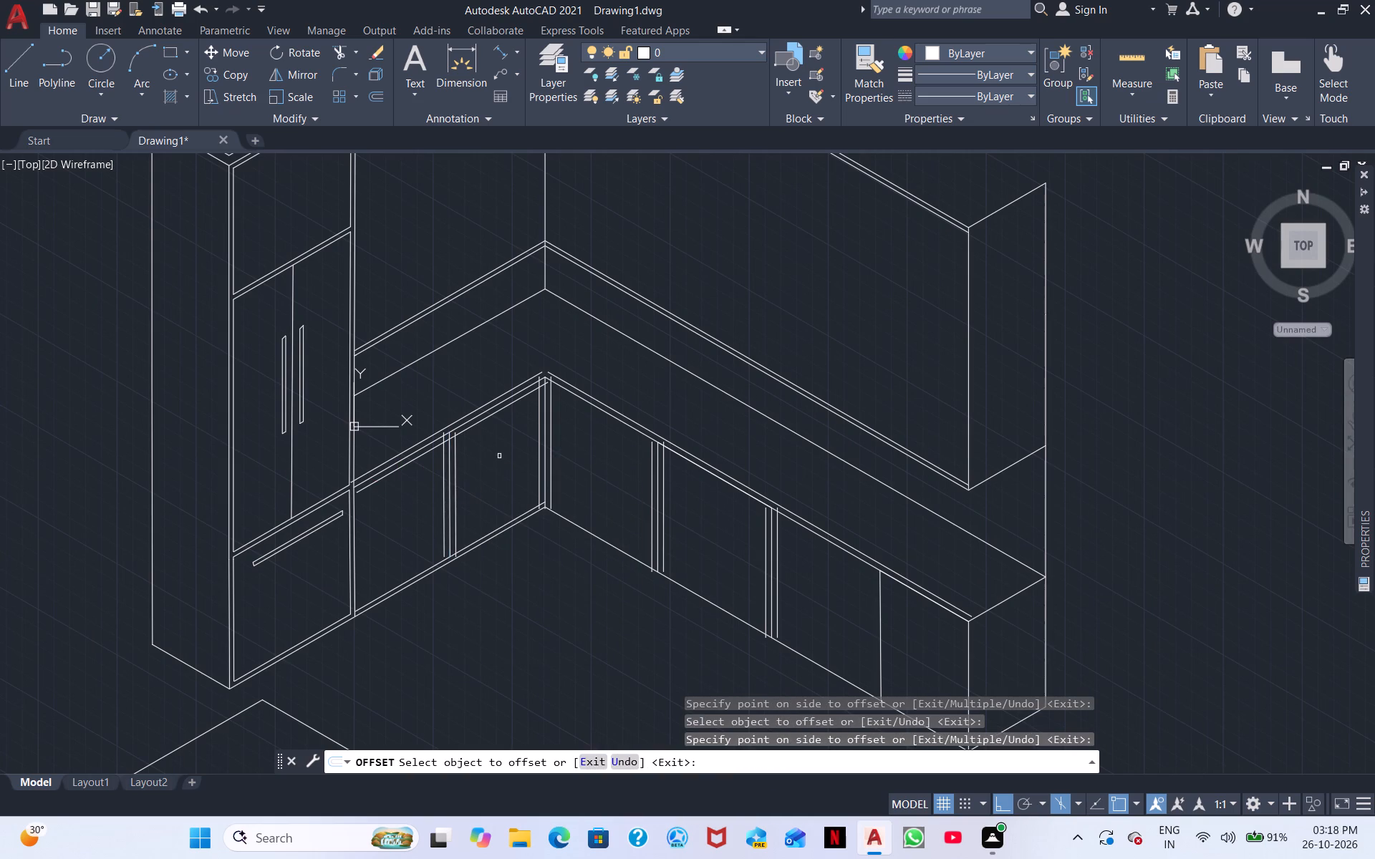
{"action": "scroll", "coordinate": [499, 455], "scroll_direction": "down", "scroll_amount": 1}
{"action": "right_click", "coordinate": [575, 669]}
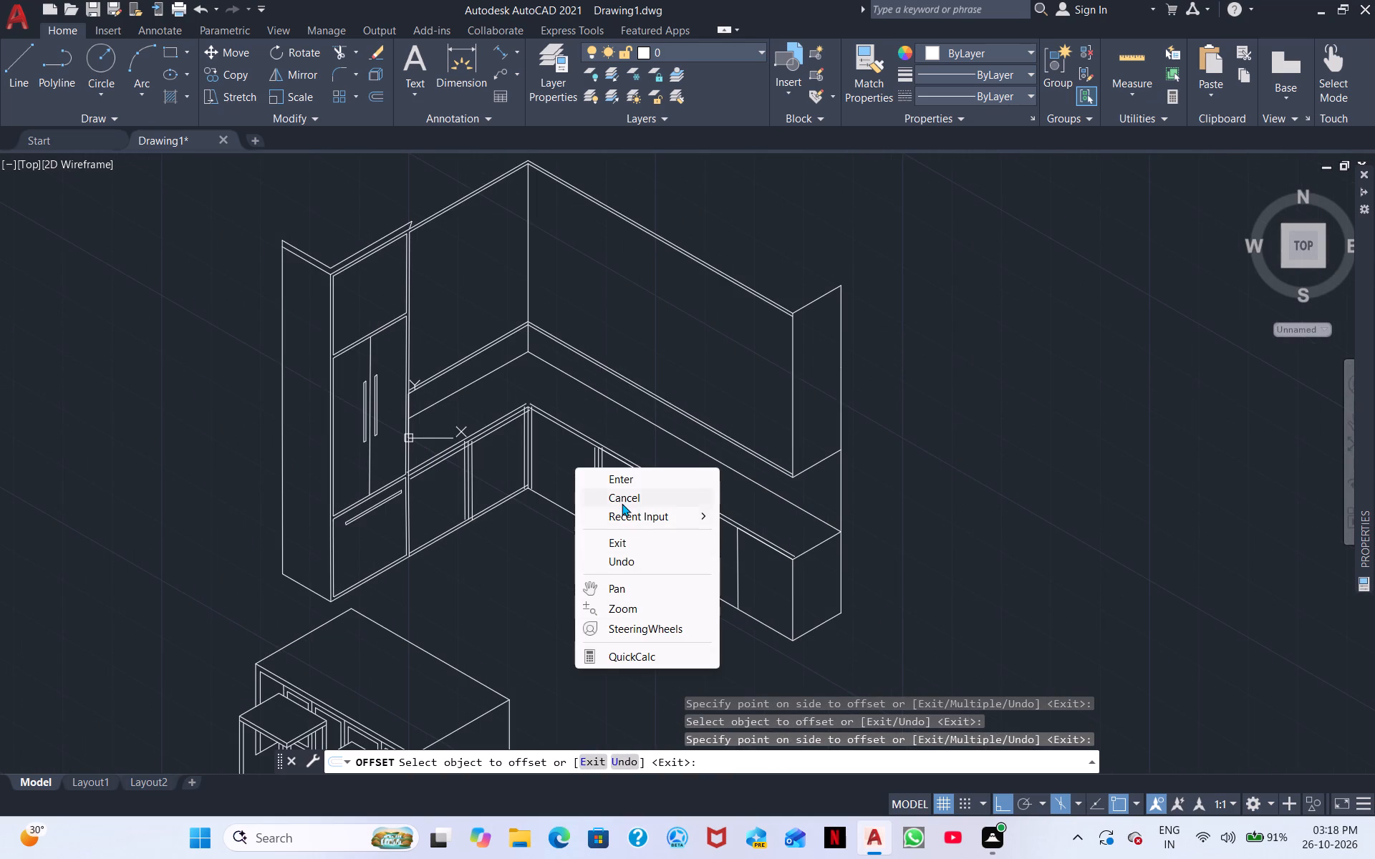
{"action": "left_click", "coordinate": [622, 498]}
Move the island together with its two stools, with ortho off, clear of the tall cabinet and in front of the counter's inner corner.
{"action": "middle_click_drag", "start_coordinate": [518, 711], "coordinate": [458, 386]}
{"action": "left_click", "coordinate": [501, 582]}
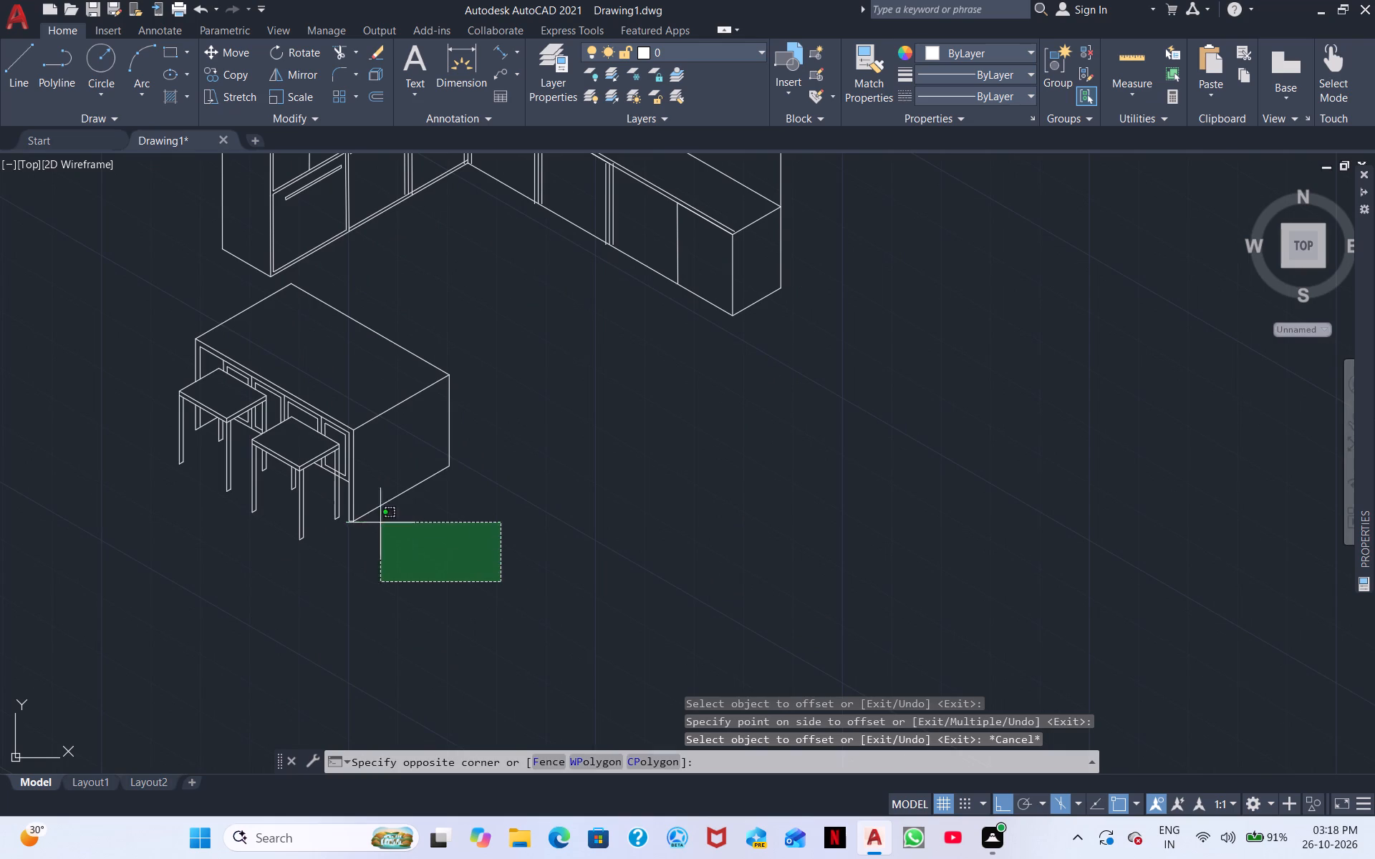
{"action": "middle_click_drag", "start_coordinate": [313, 462], "coordinate": [639, 573]}
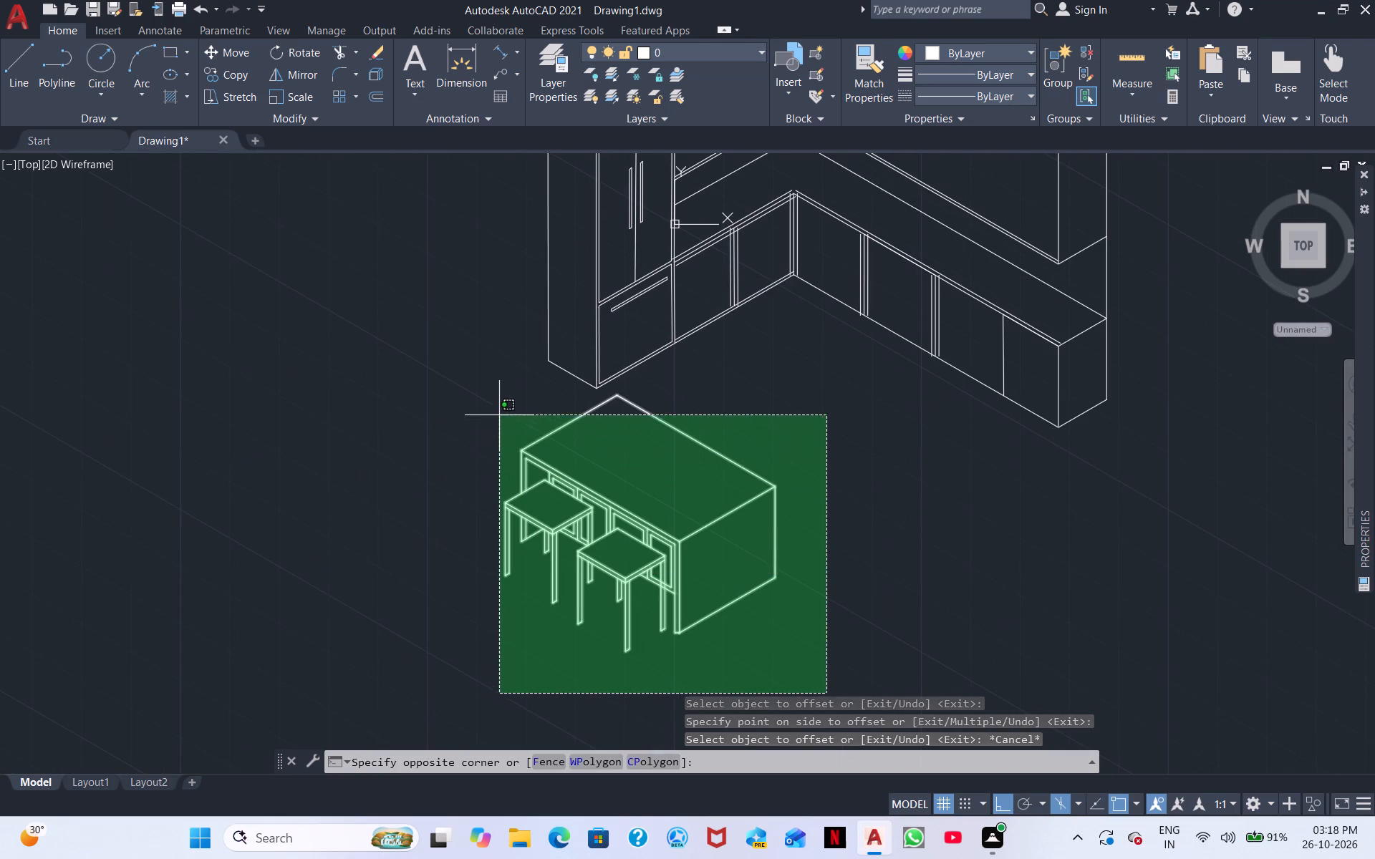
{"action": "left_click", "coordinate": [503, 411]}
{"action": "right_click", "coordinate": [559, 567]}
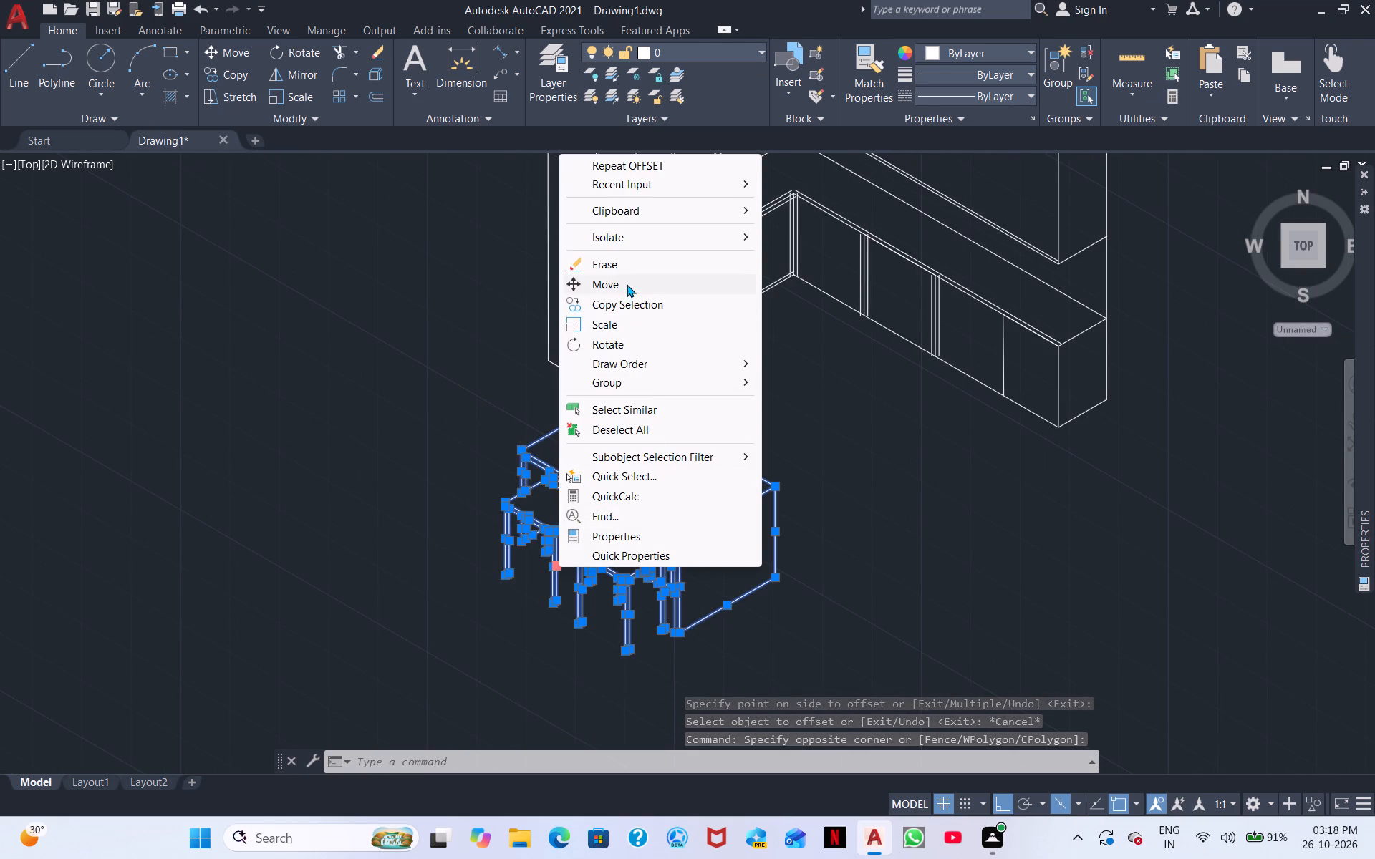
{"action": "left_click", "coordinate": [627, 283]}
{"action": "left_click", "coordinate": [584, 548]}
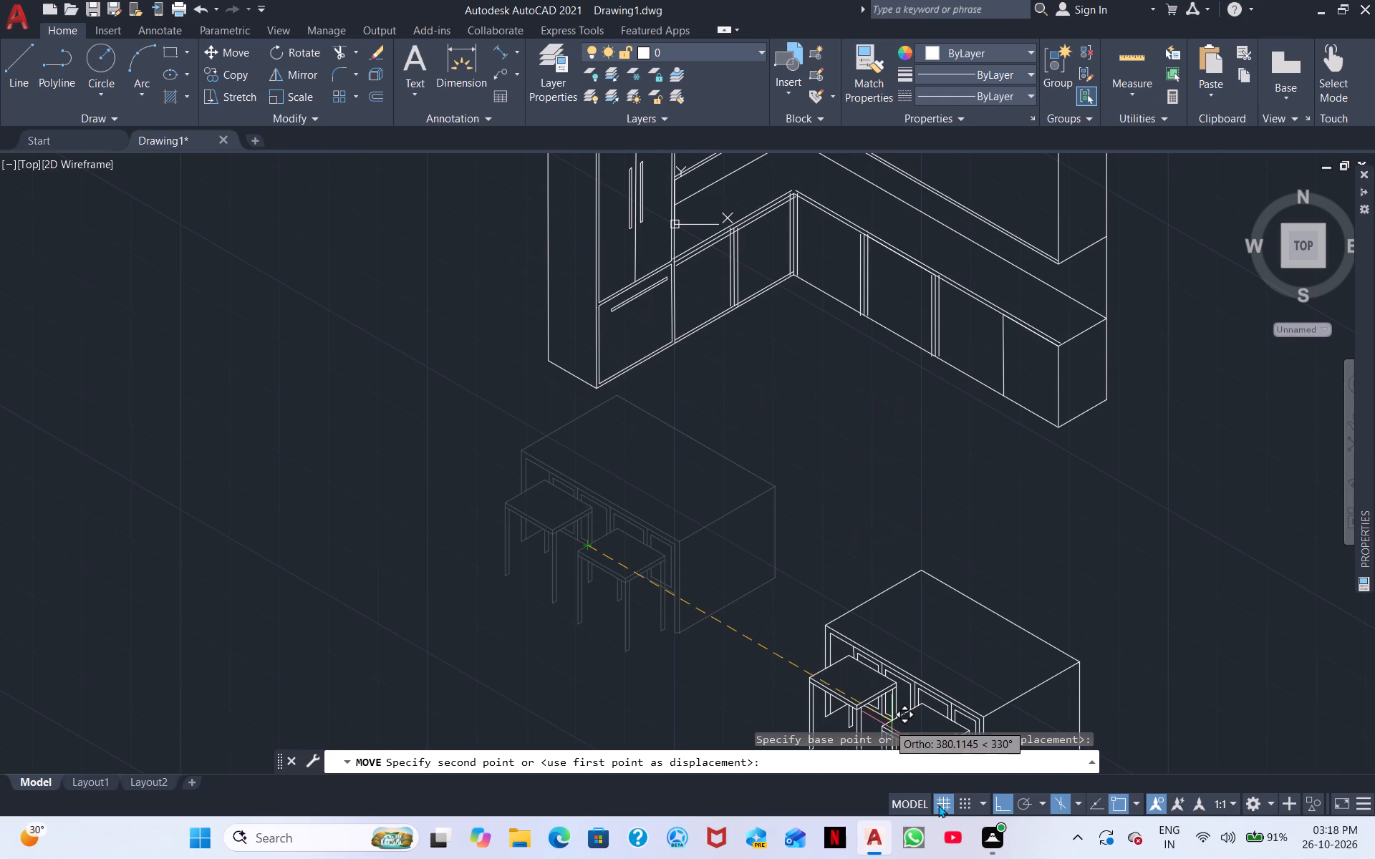
{"action": "left_click", "coordinate": [985, 797]}
{"action": "left_click", "coordinate": [997, 798]}
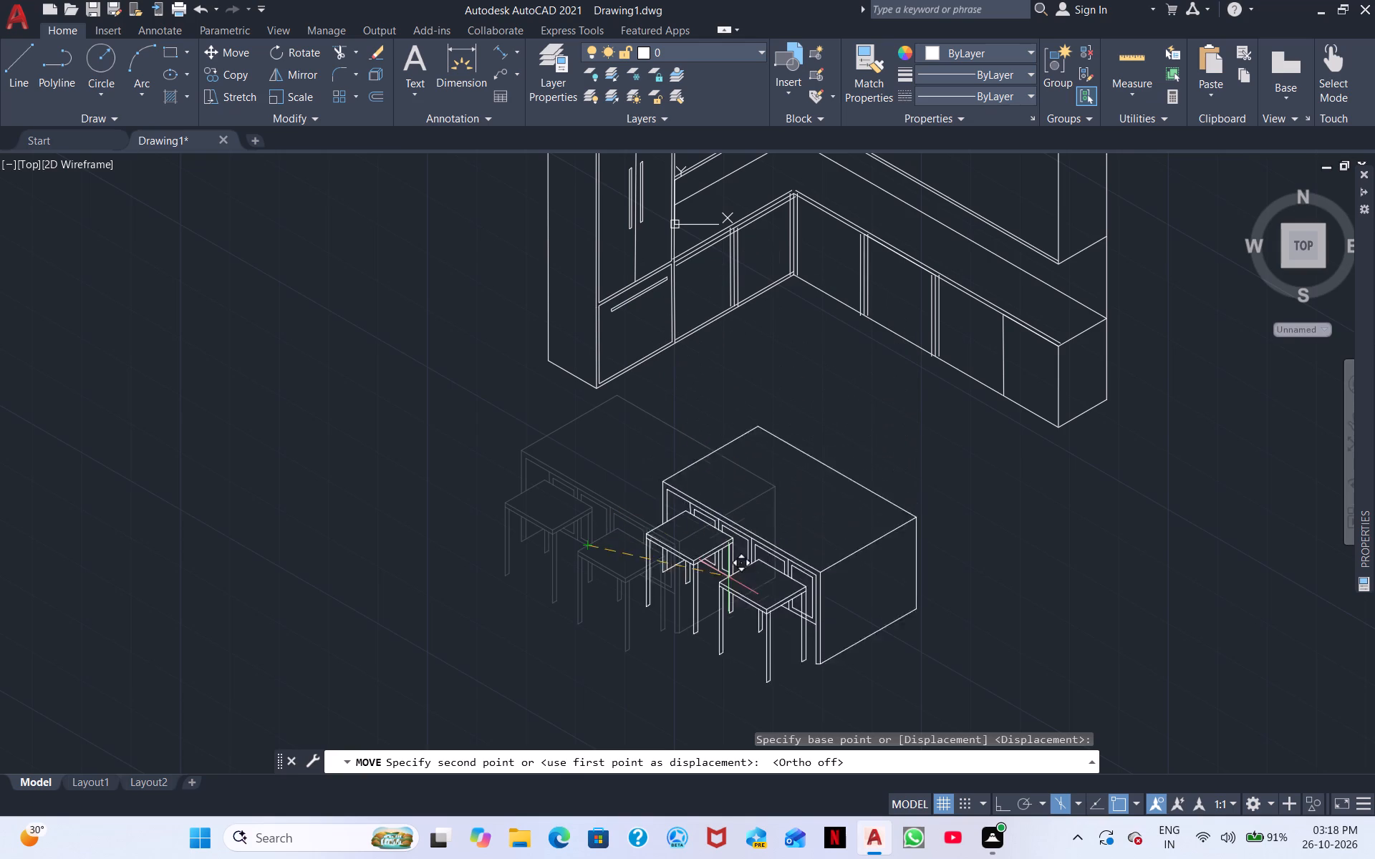
{"action": "left_click", "coordinate": [731, 627]}
Trim the line overlaps at the counter's inner corner: the short front's lower offset inside the corner strip and the side verticals' top stubs.
{"action": "scroll", "coordinate": [730, 545], "scroll_direction": "down", "scroll_amount": 1}
{"action": "middle_click_drag", "start_coordinate": [778, 505], "coordinate": [708, 551]}
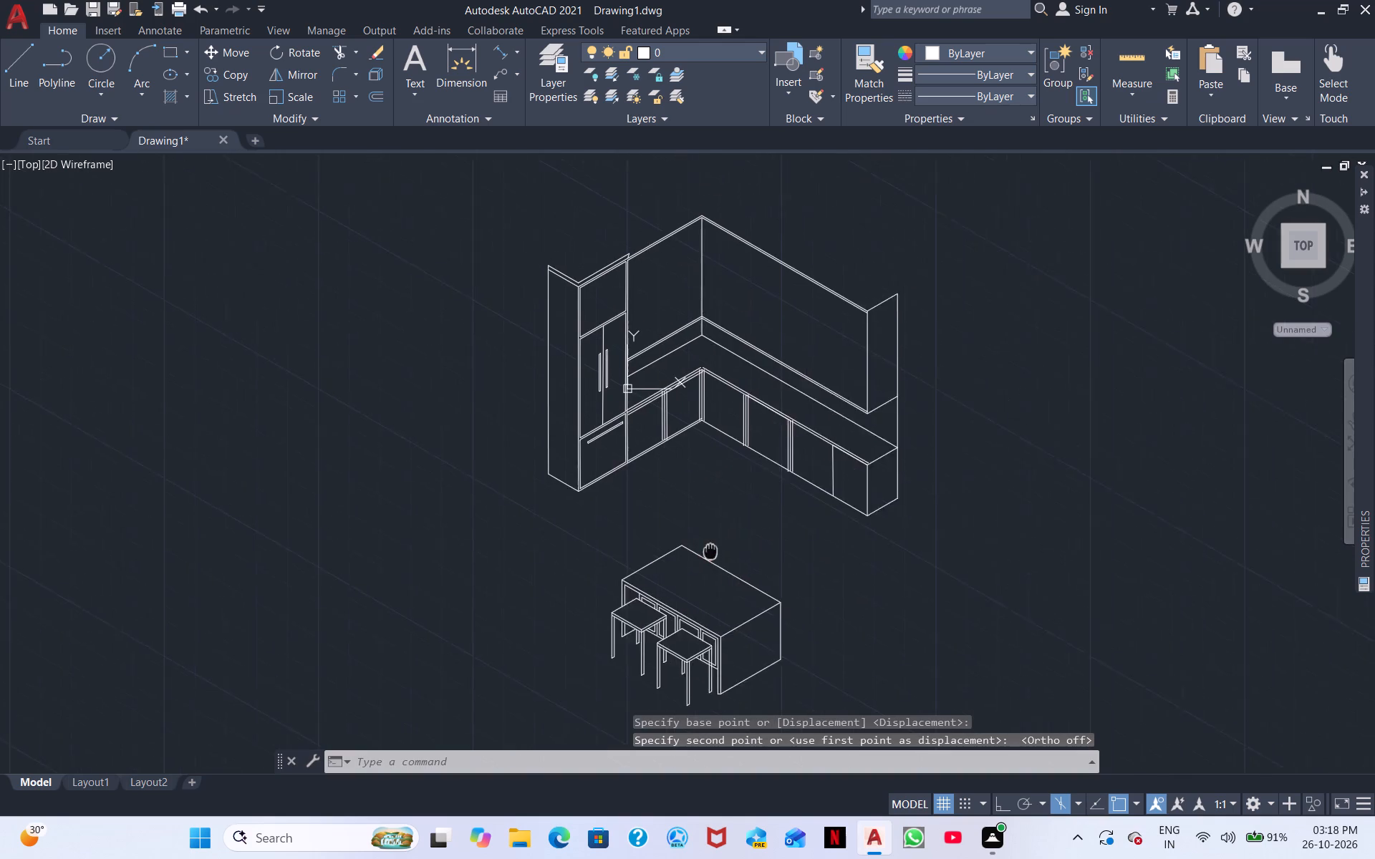
{"action": "middle_click_drag", "start_coordinate": [708, 551], "coordinate": [677, 565]}
{"action": "scroll", "coordinate": [670, 500], "scroll_direction": "down", "scroll_amount": 1}
{"action": "scroll", "coordinate": [669, 494], "scroll_direction": "up", "scroll_amount": 3}
{"action": "middle_click_drag", "start_coordinate": [685, 468], "coordinate": [541, 839]}
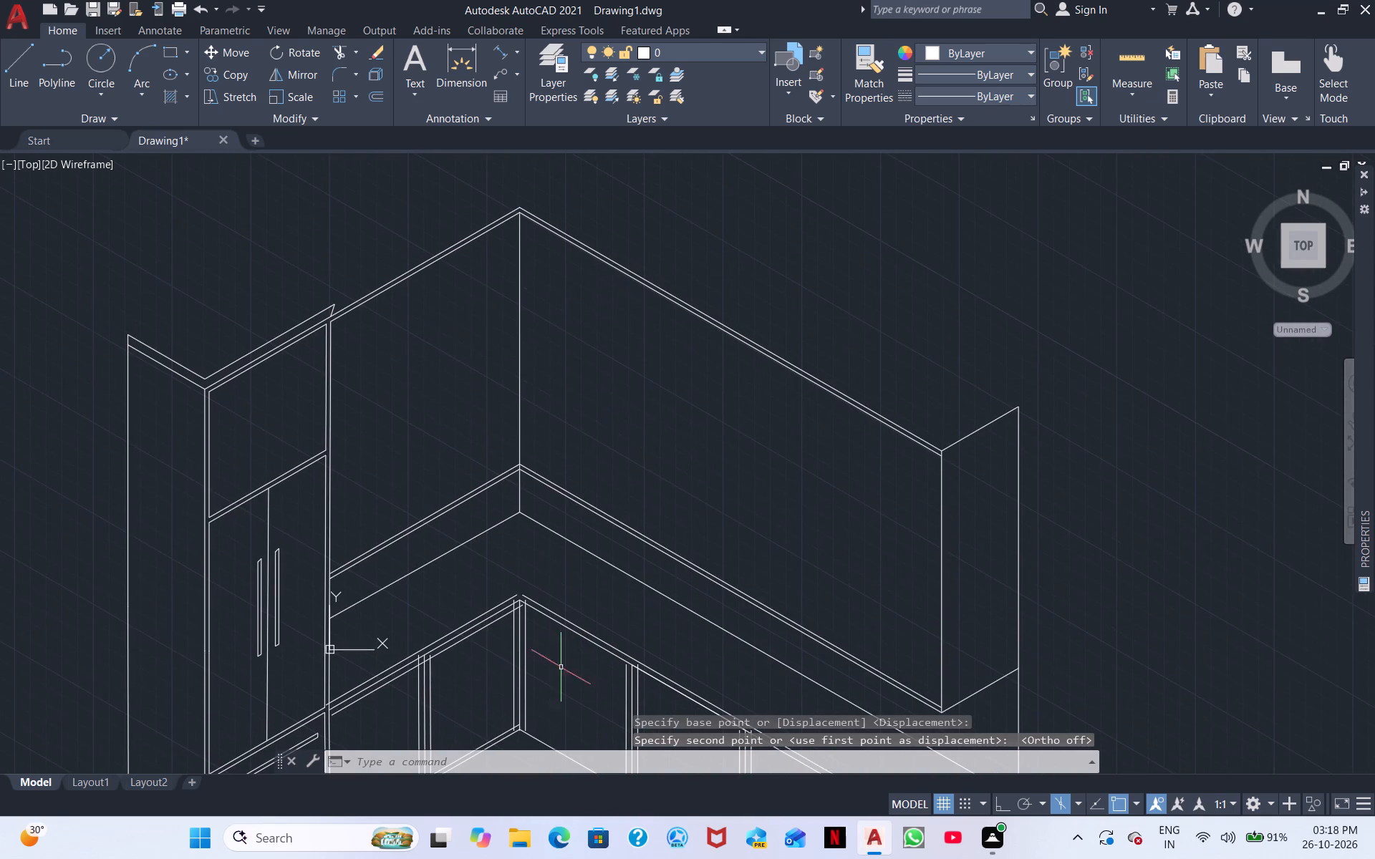
{"action": "middle_click_drag", "start_coordinate": [696, 478], "coordinate": [714, 453]}
{"action": "scroll", "coordinate": [687, 477], "scroll_direction": "down", "scroll_amount": 1}
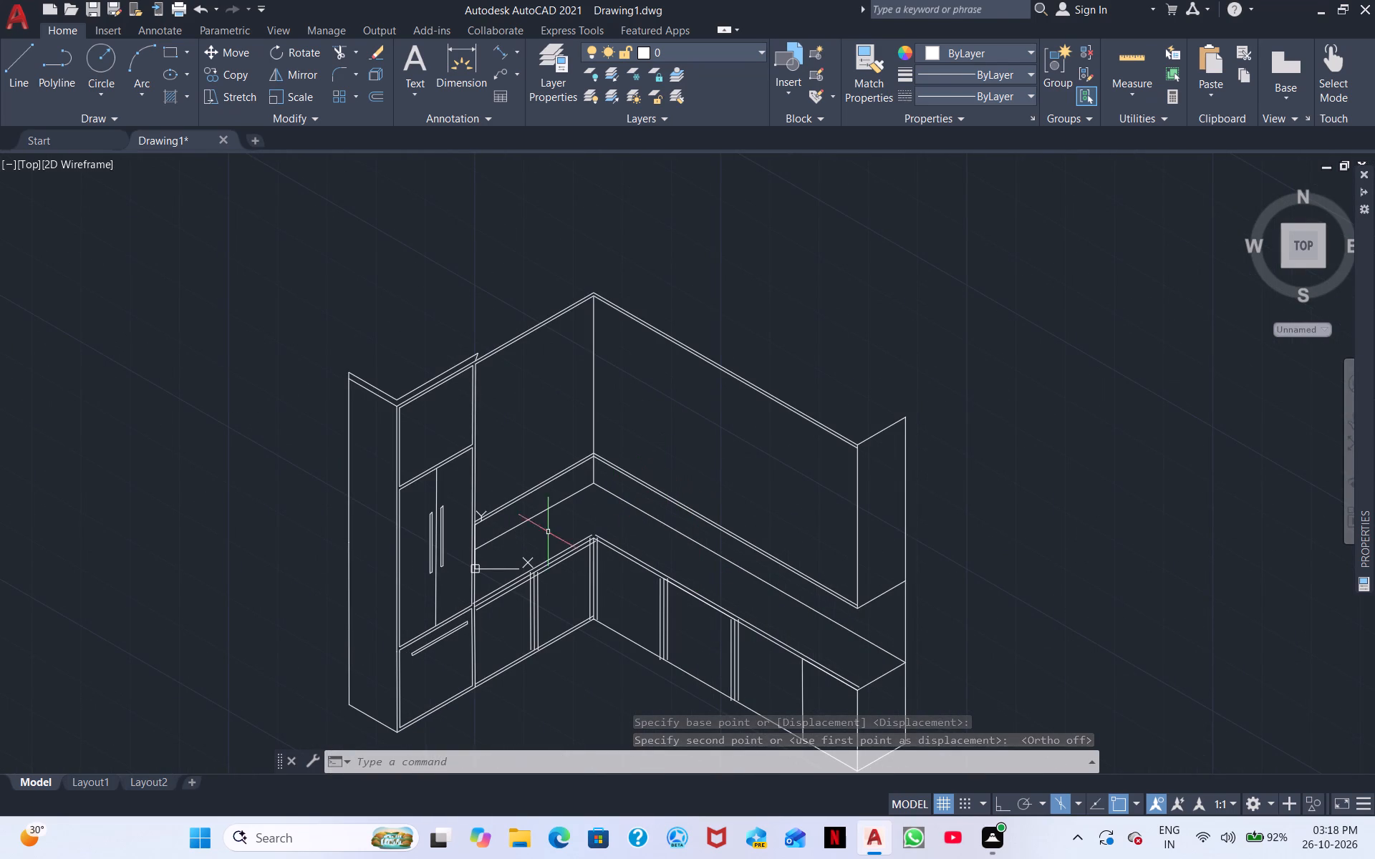
{"action": "scroll", "coordinate": [589, 579], "scroll_direction": "up", "scroll_amount": 3}
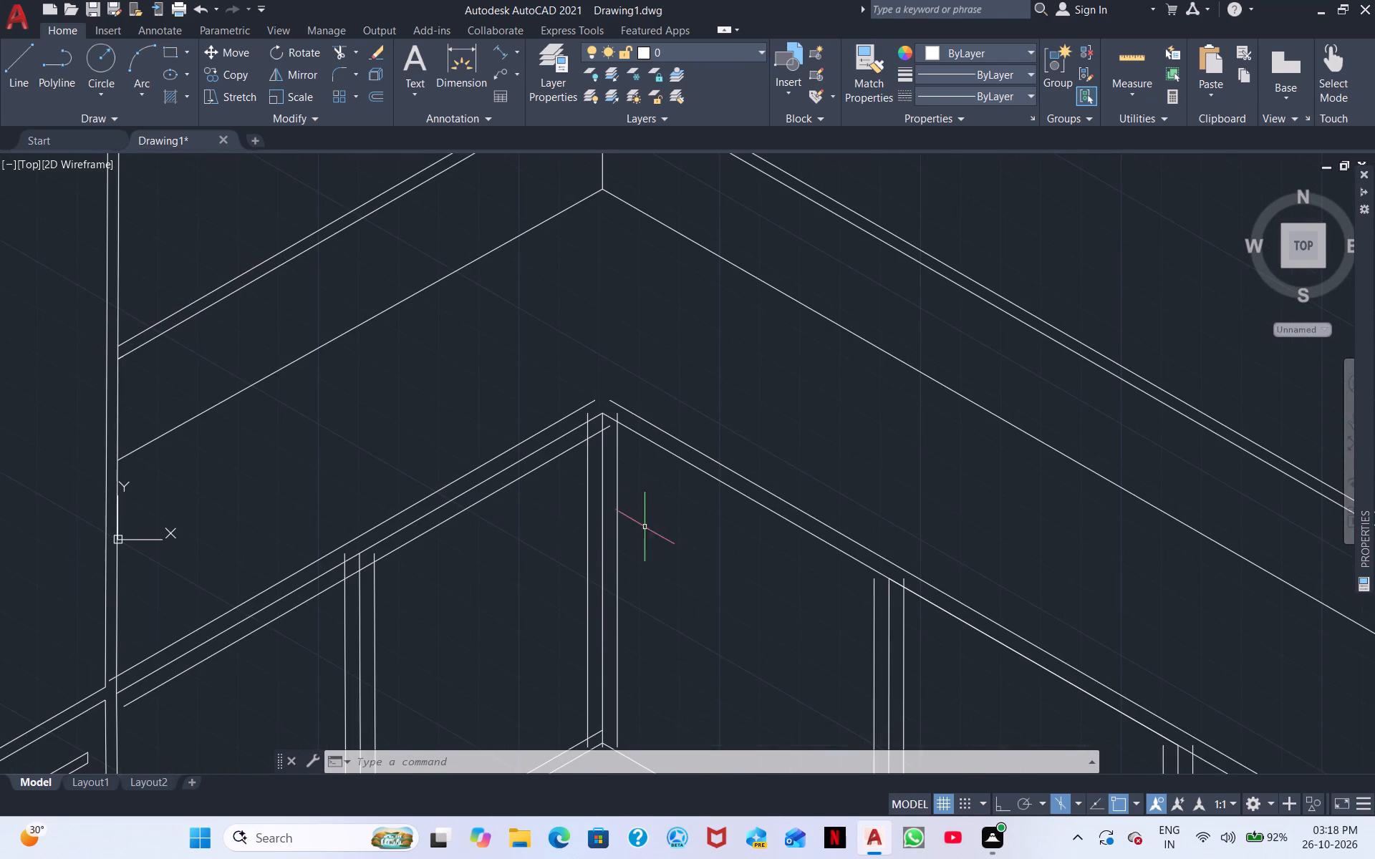
{"action": "middle_click", "coordinate": [672, 627]}
{"action": "right_click", "coordinate": [689, 552]}
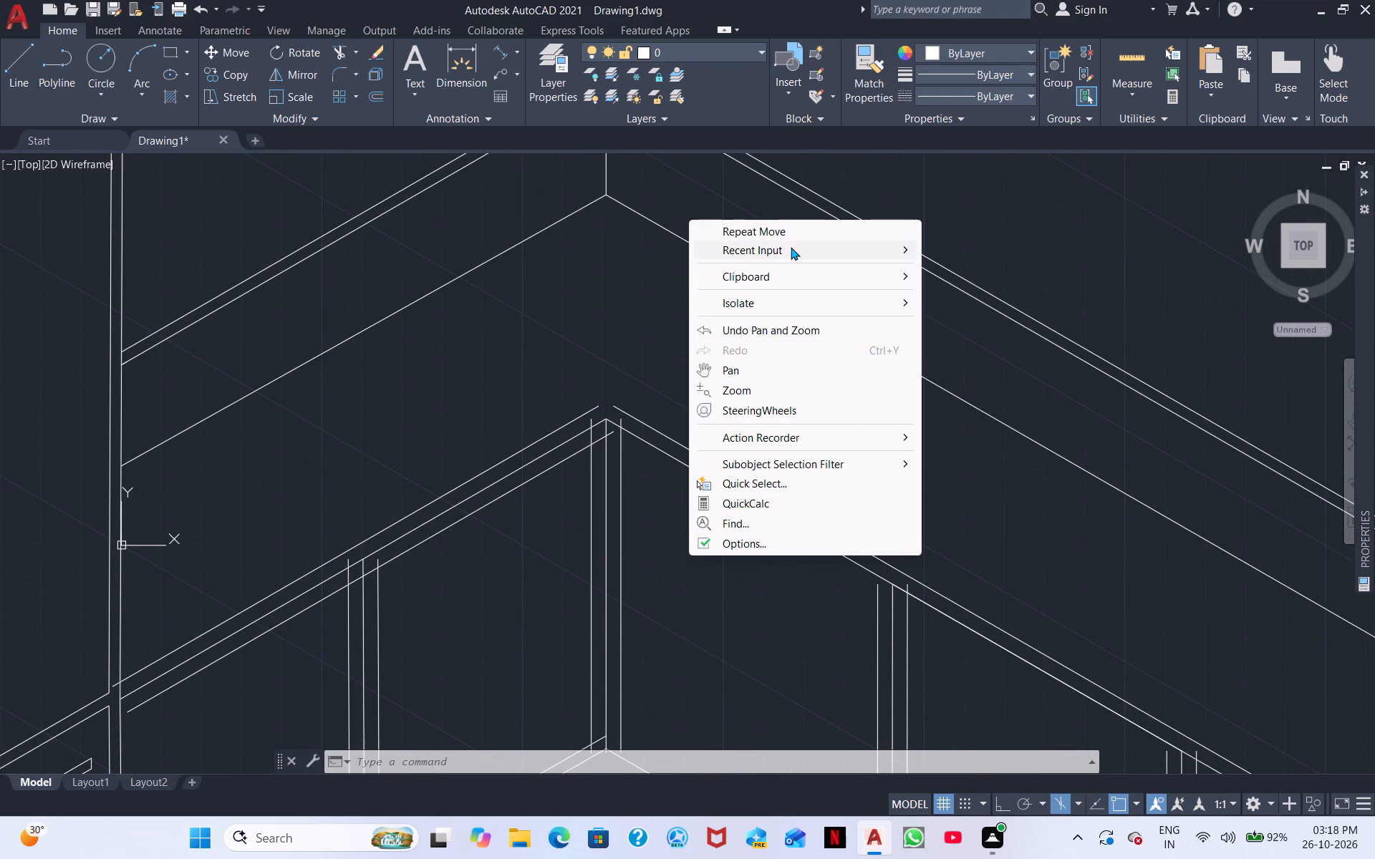
{"action": "left_click", "coordinate": [791, 247]}
{"action": "left_click", "coordinate": [993, 306]}
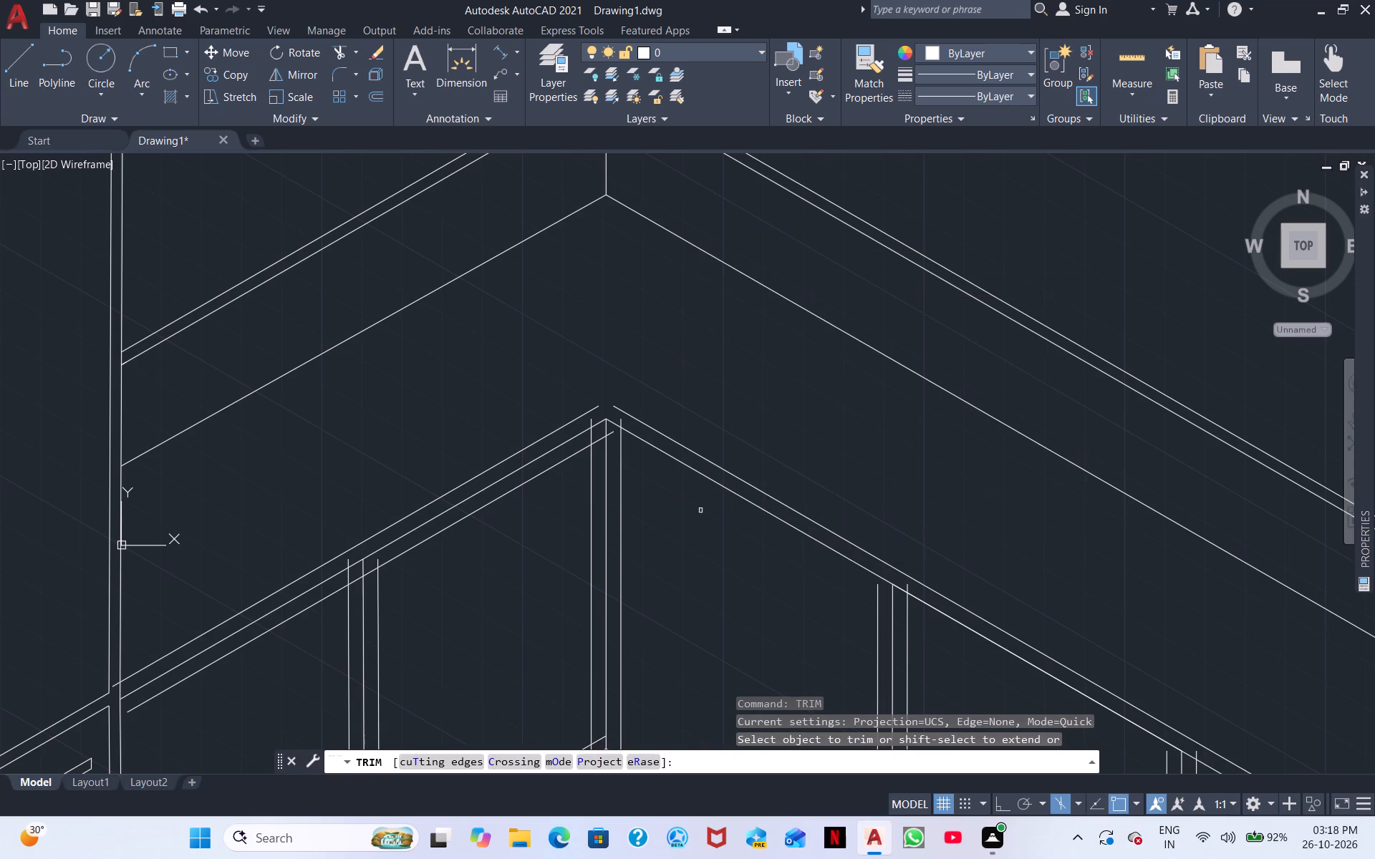
{"action": "scroll", "coordinate": [674, 505], "scroll_direction": "up", "scroll_amount": 2}
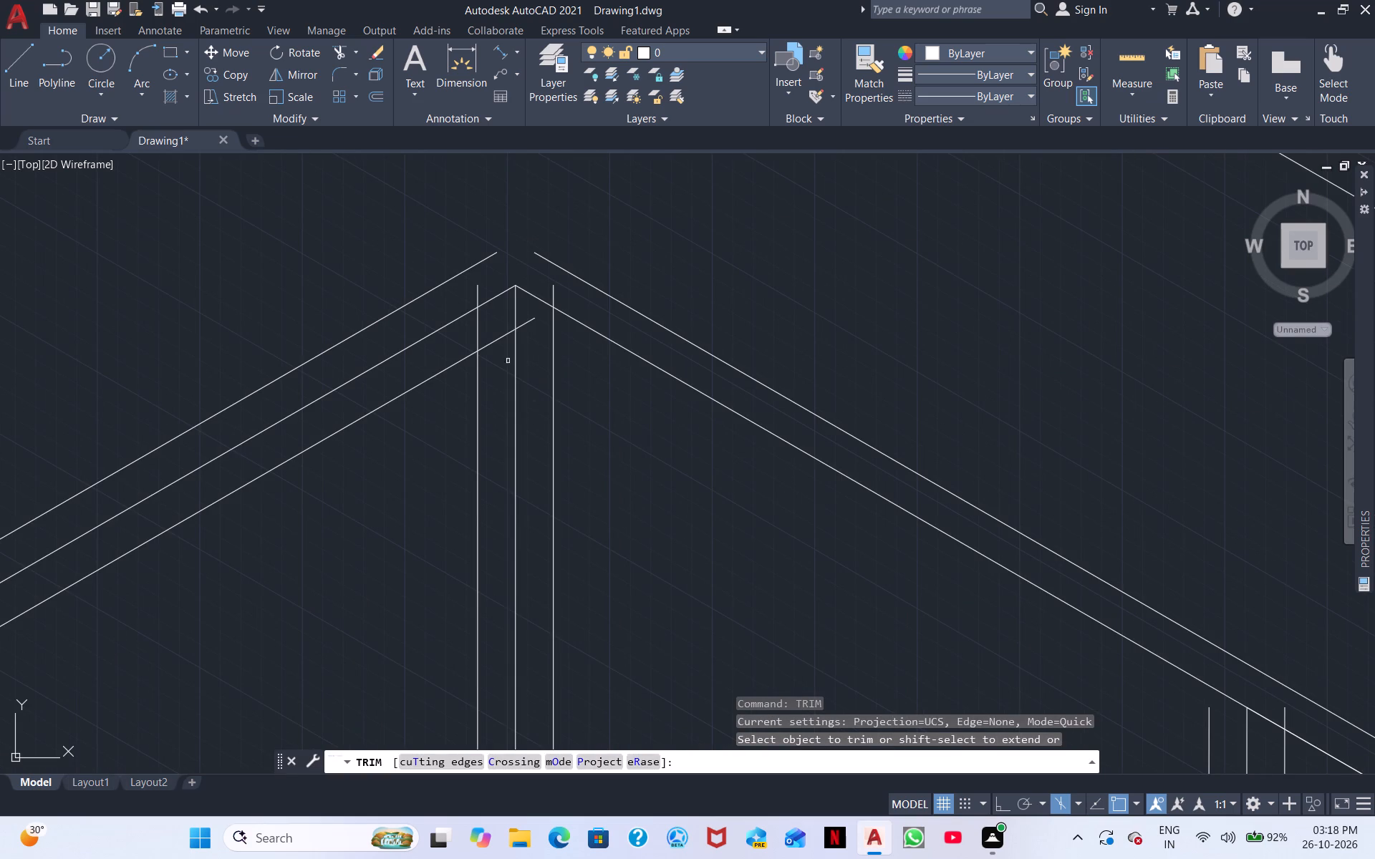
{"action": "left_click", "coordinate": [491, 341]}
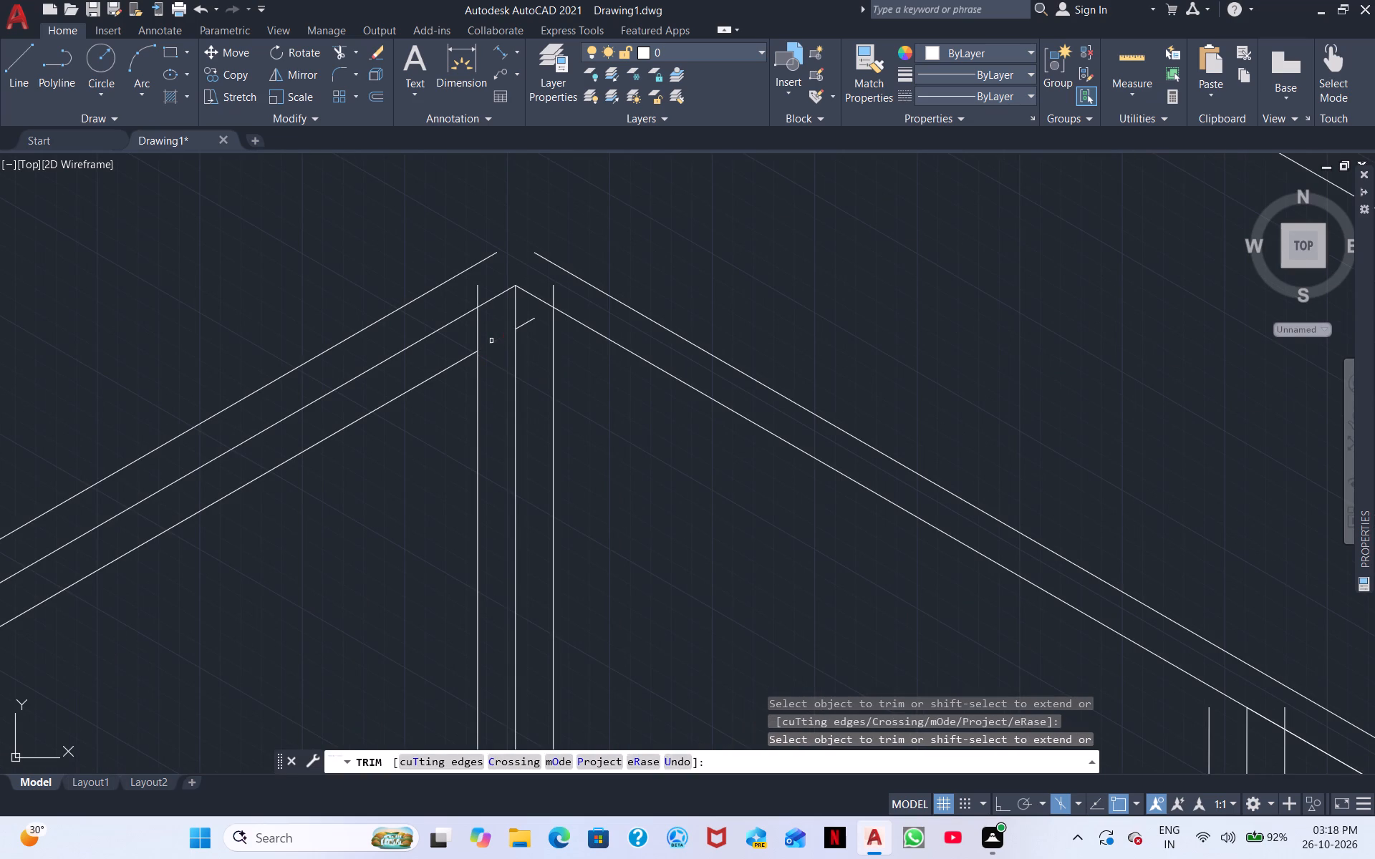
{"action": "left_click", "coordinate": [523, 325]}
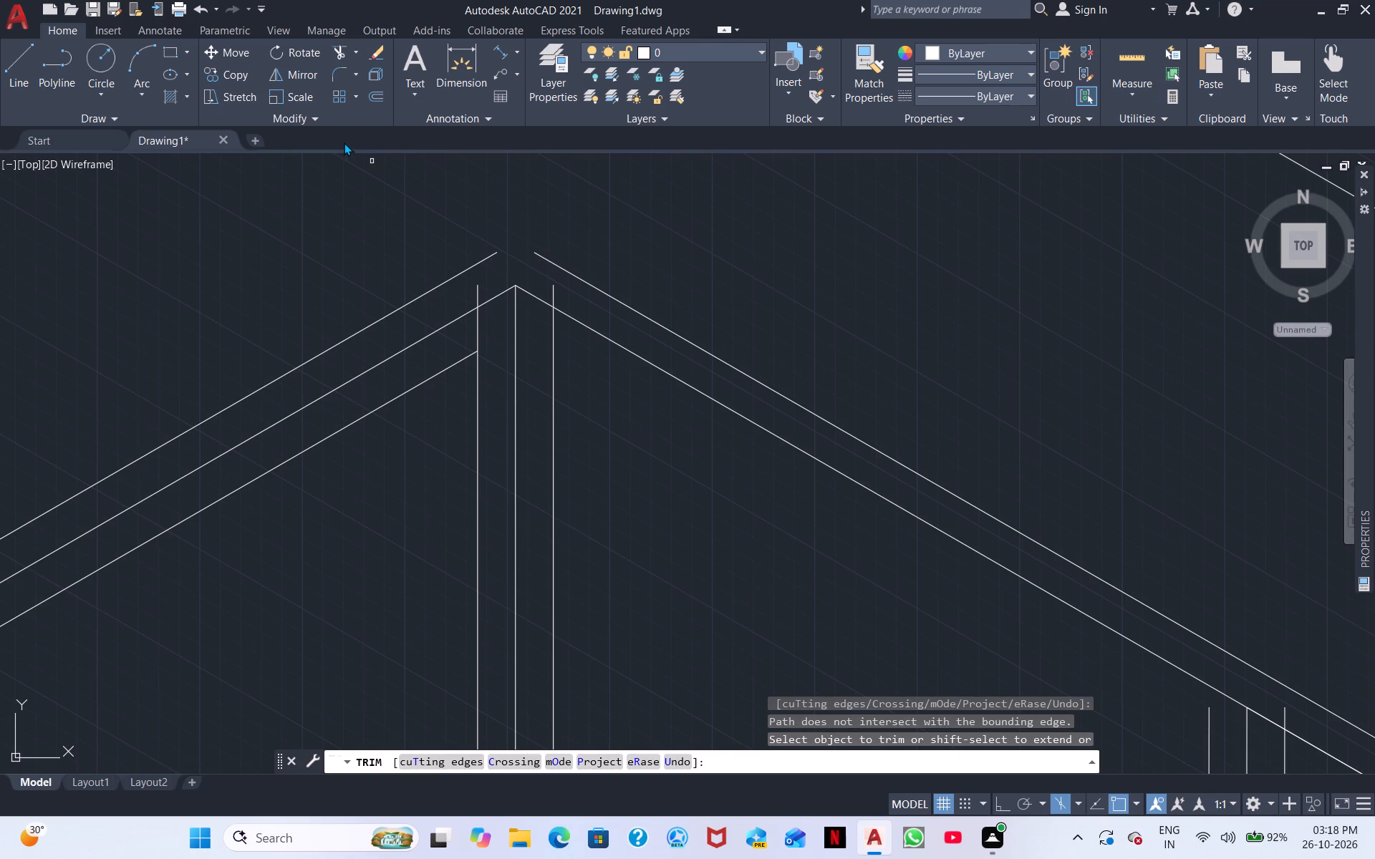
{"action": "left_click", "coordinate": [478, 295]}
{"action": "left_click", "coordinate": [551, 293]}
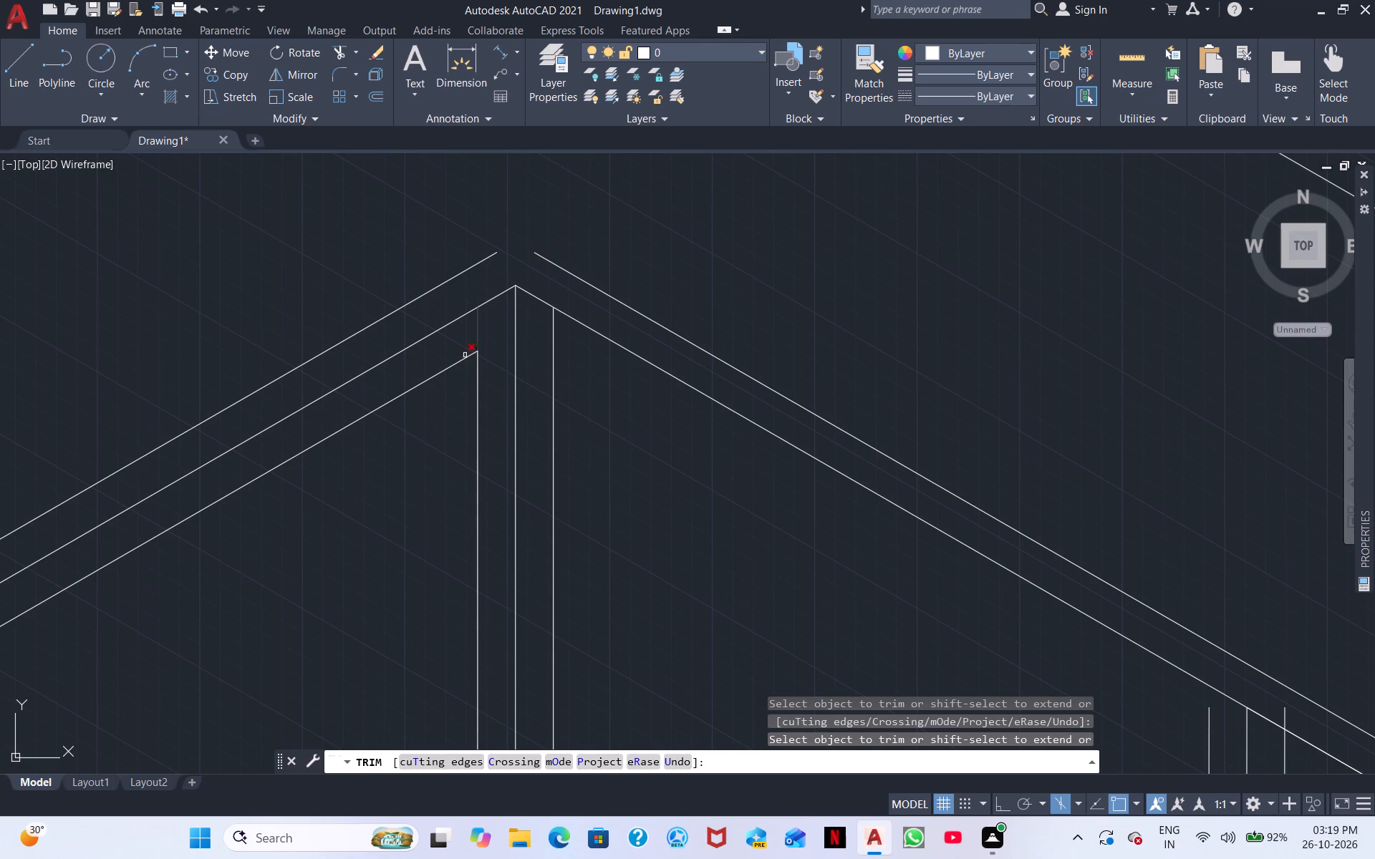
Trim away the offset line below the short counter's top front edge, across both cabinet sections and the divider strip.
{"action": "scroll", "coordinate": [624, 394], "scroll_direction": "down", "scroll_amount": 2}
{"action": "middle_click_drag", "start_coordinate": [734, 500], "coordinate": [659, 341]}
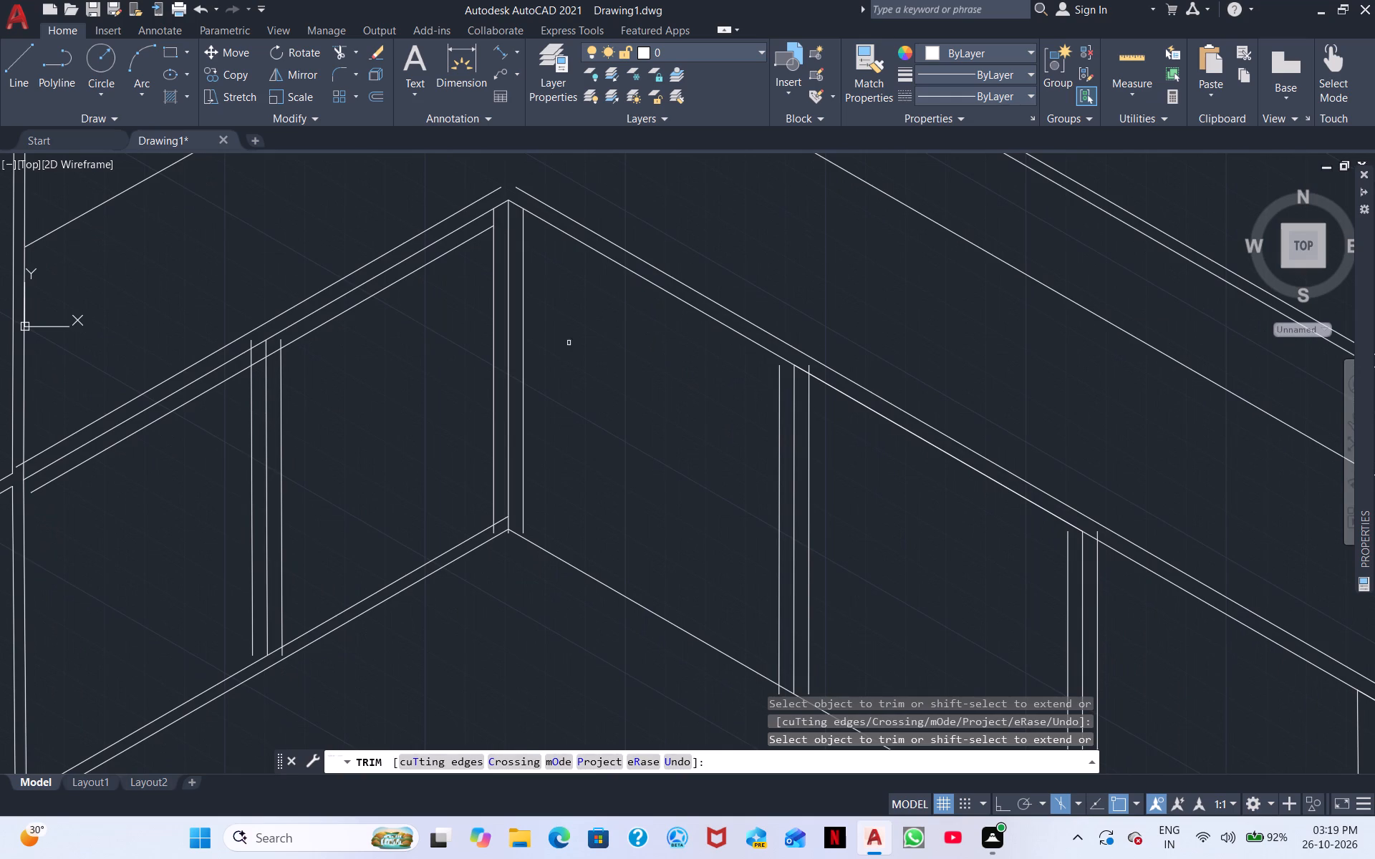
{"action": "left_click", "coordinate": [438, 259]}
{"action": "middle_click_drag", "start_coordinate": [320, 364], "coordinate": [670, 259]}
{"action": "left_click", "coordinate": [496, 322]}
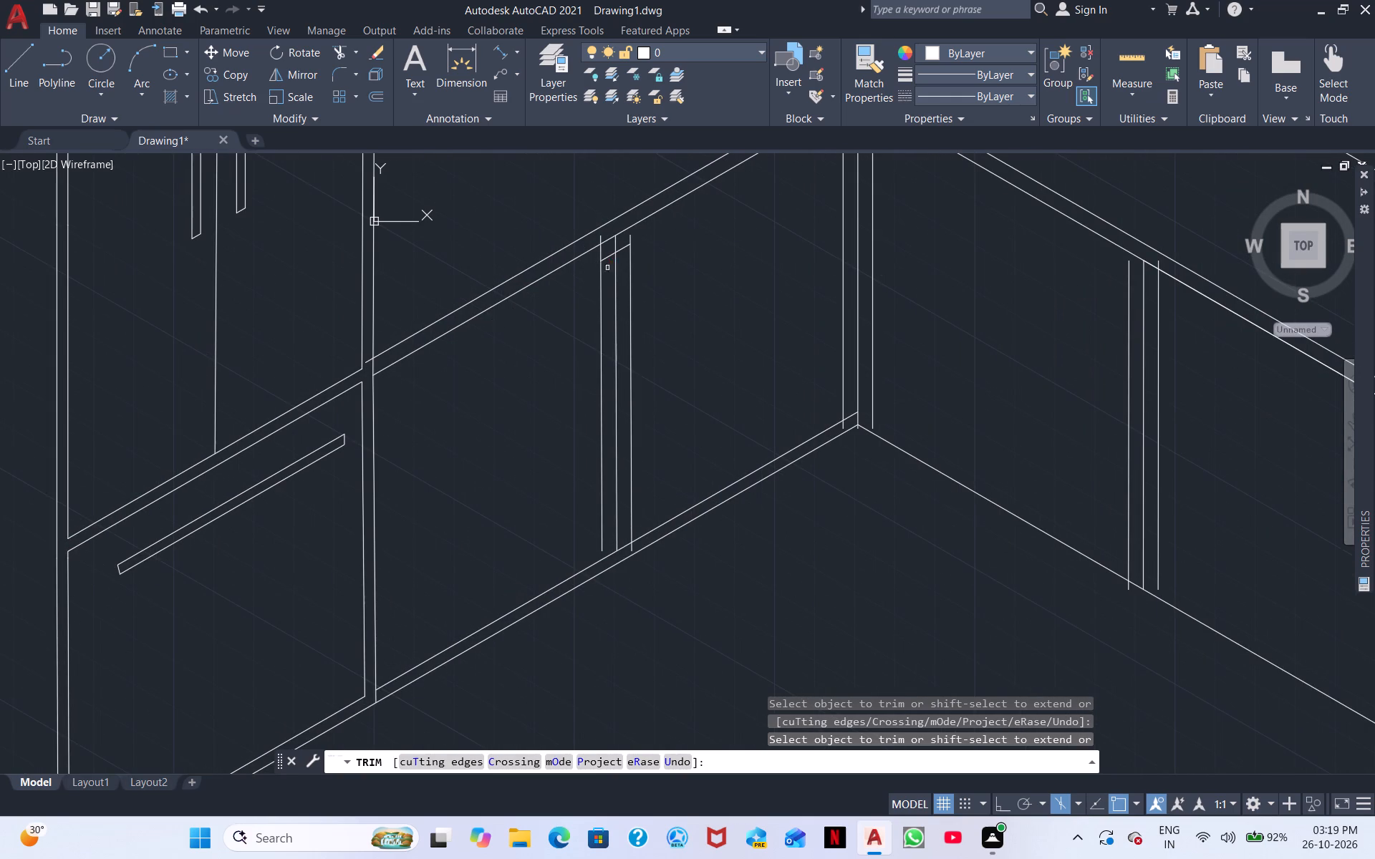
{"action": "left_click", "coordinate": [609, 258]}
{"action": "left_click", "coordinate": [622, 248]}
Trim or extend the divider's two side lines to the short front's frame edges, and trim the upper offset's stub at the tall cabinet.
{"action": "left_click", "coordinate": [602, 239]}
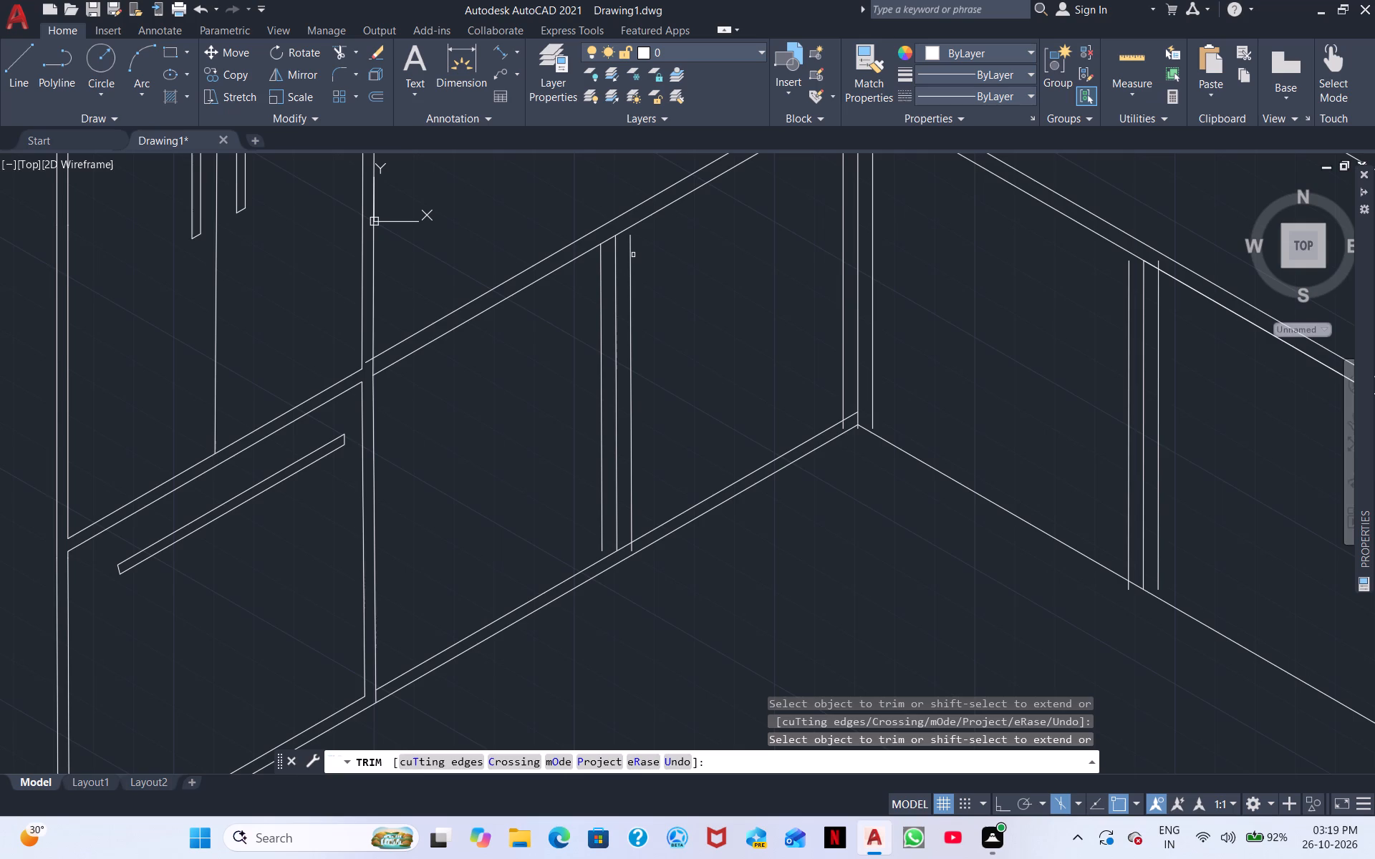
{"action": "left_click", "coordinate": [629, 258], "text": "shift"}
{"action": "left_click", "coordinate": [600, 456], "text": "shift"}
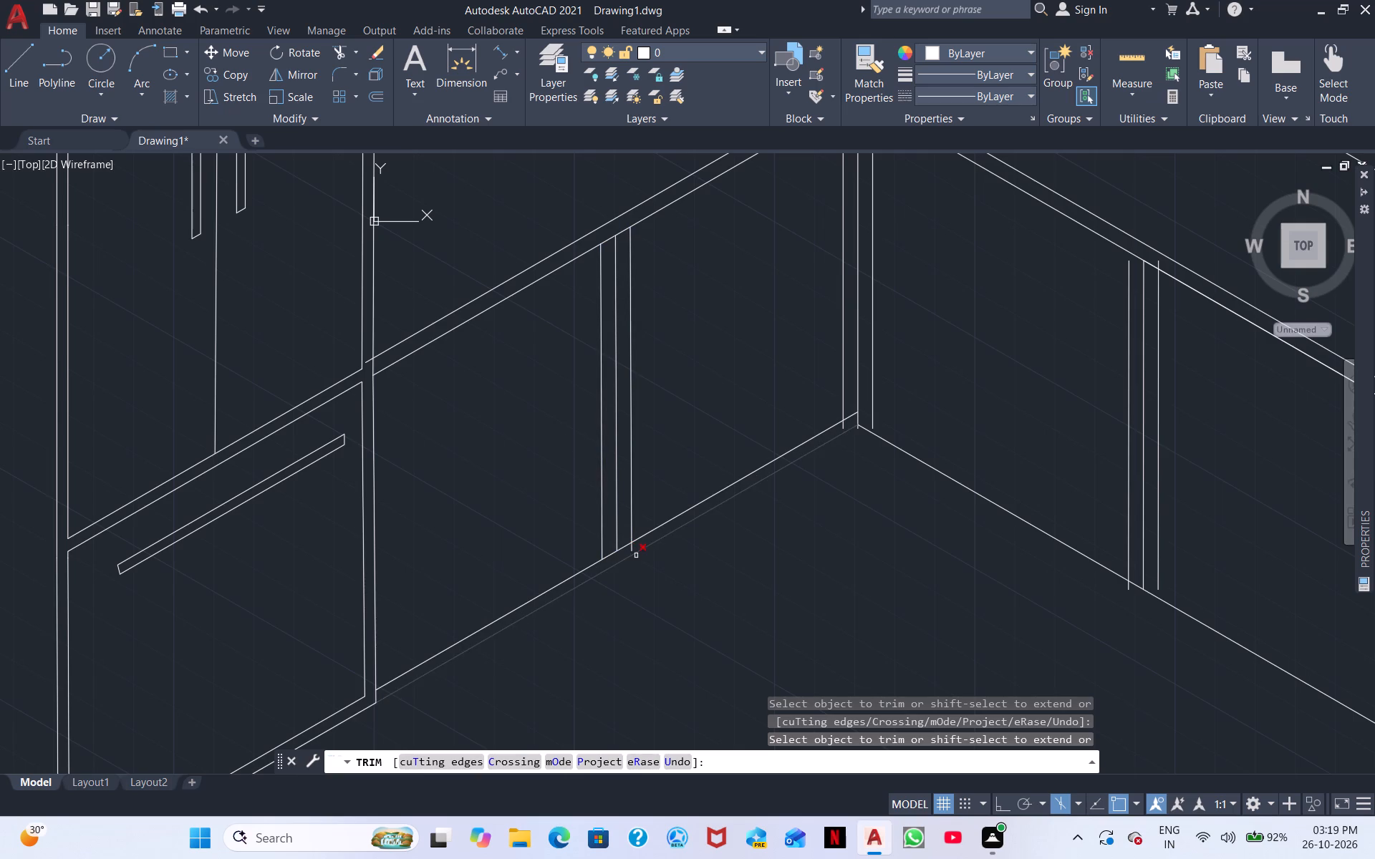
{"action": "left_click", "coordinate": [634, 551]}
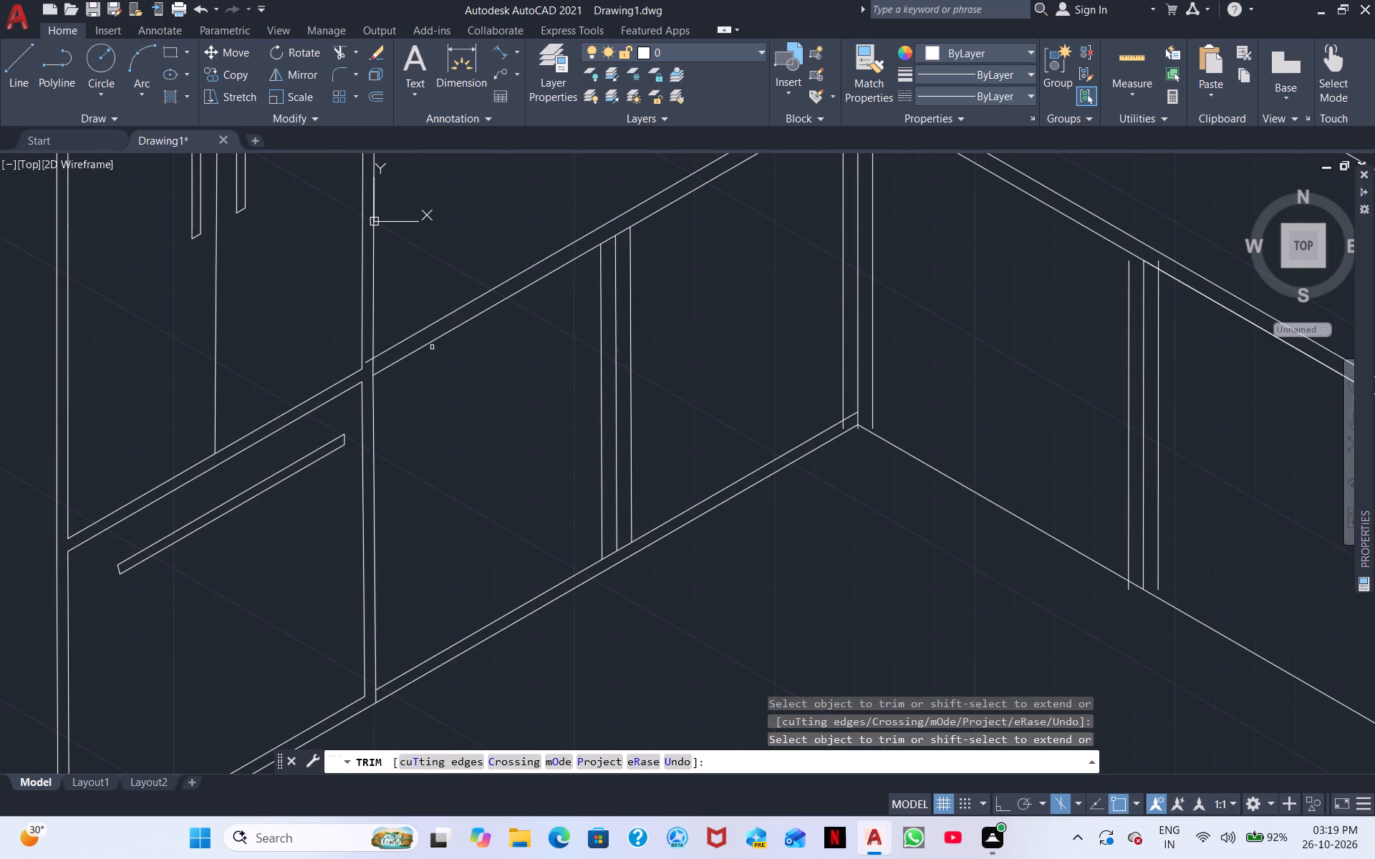
{"action": "left_click", "coordinate": [368, 361]}
Trim the frame's top and bottom lines between the short front's divider side lines, and extend the middle divider to the outer edges.
{"action": "scroll", "coordinate": [534, 344], "scroll_direction": "down", "scroll_amount": 1}
{"action": "middle_click_drag", "start_coordinate": [695, 311], "coordinate": [384, 440]}
{"action": "scroll", "coordinate": [339, 472], "scroll_direction": "up", "scroll_amount": 1}
{"action": "middle_click_drag", "start_coordinate": [337, 459], "coordinate": [560, 384]}
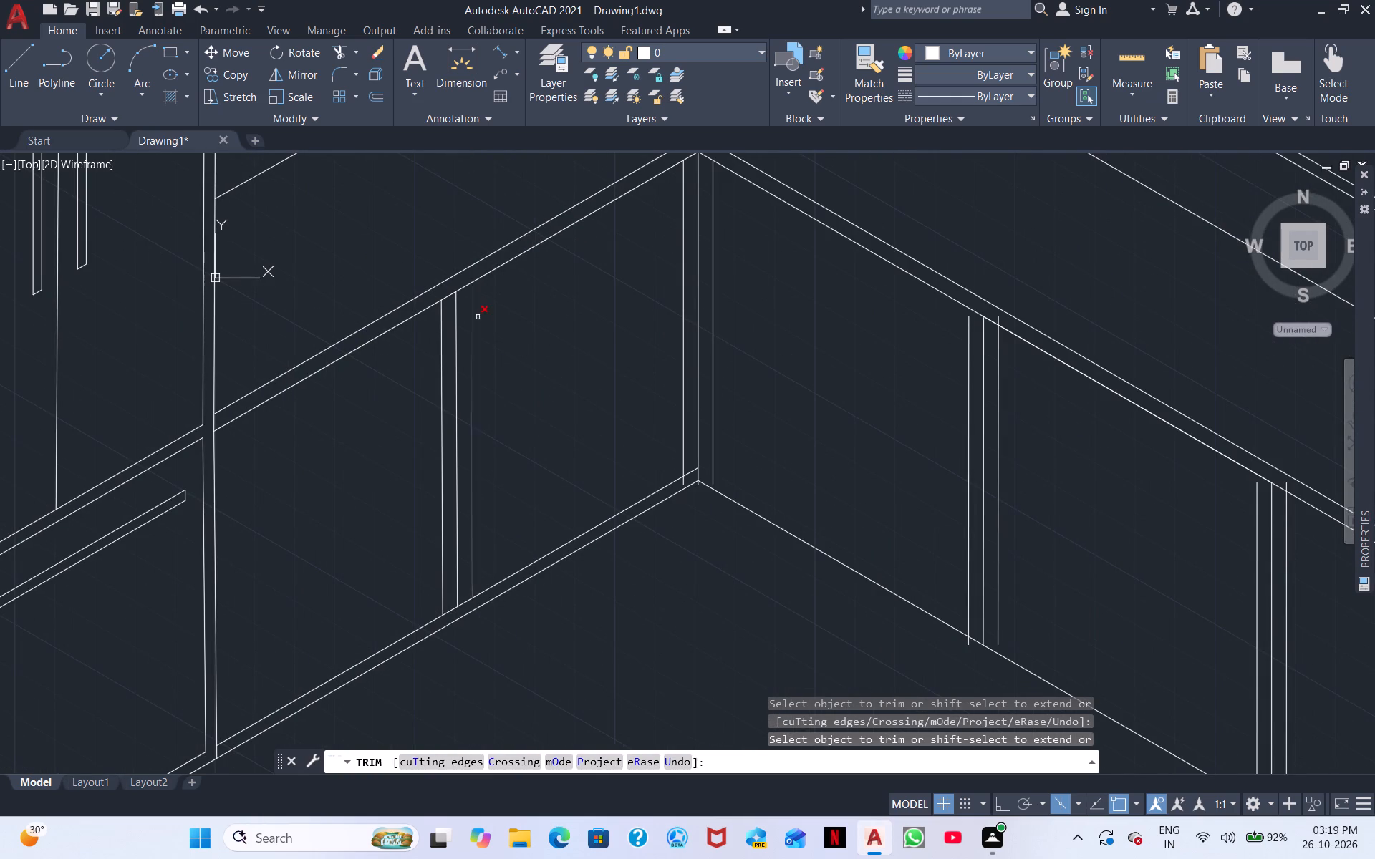
{"action": "scroll", "coordinate": [548, 326], "scroll_direction": "down", "scroll_amount": 1}
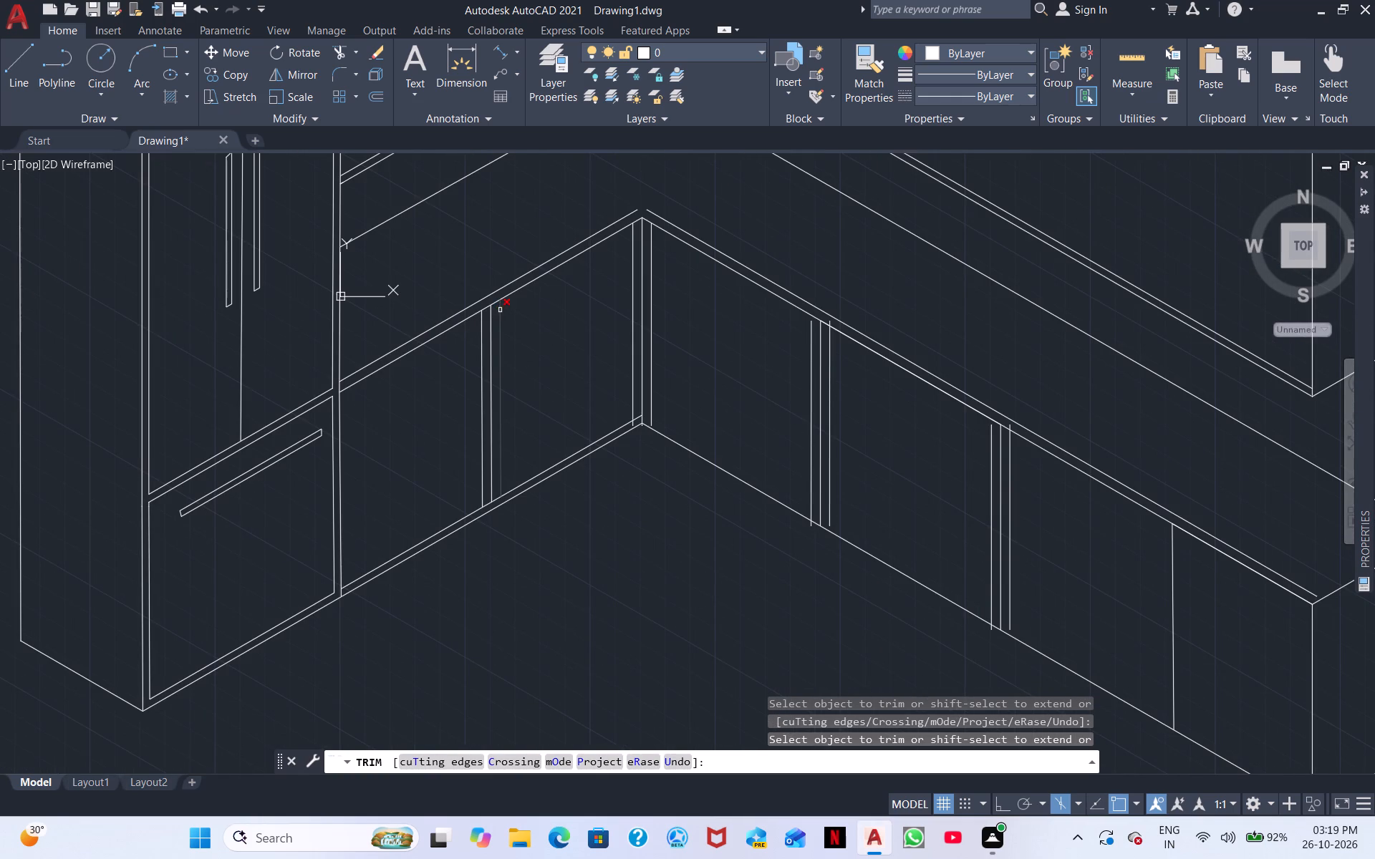
{"action": "left_click", "coordinate": [488, 502]}
{"action": "left_click", "coordinate": [497, 499]}
{"action": "left_click", "coordinate": [491, 337], "text": "shift"}
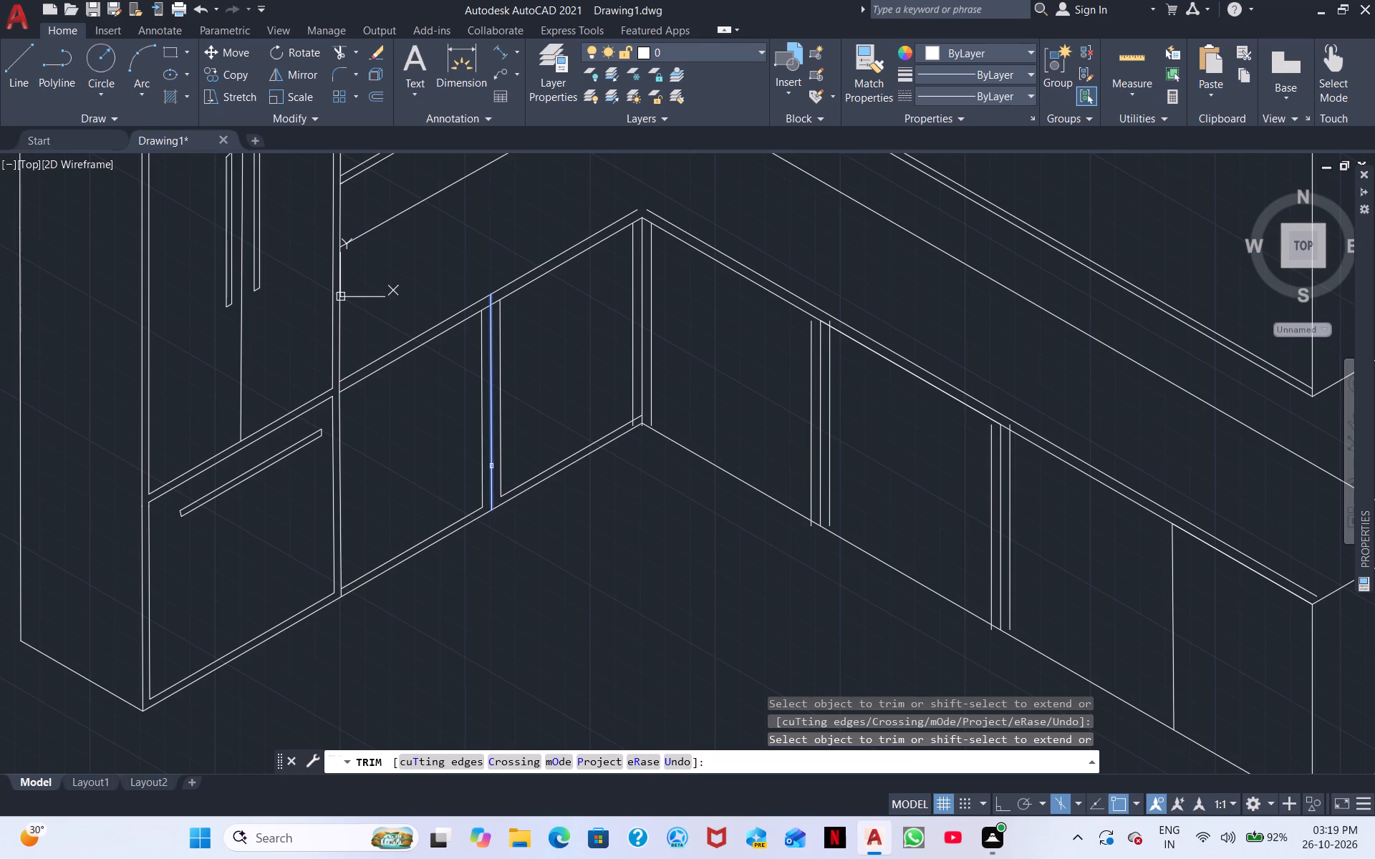
{"action": "left_click", "coordinate": [491, 490], "text": "shift"}
{"action": "scroll", "coordinate": [463, 320], "scroll_direction": "up", "scroll_amount": 2}
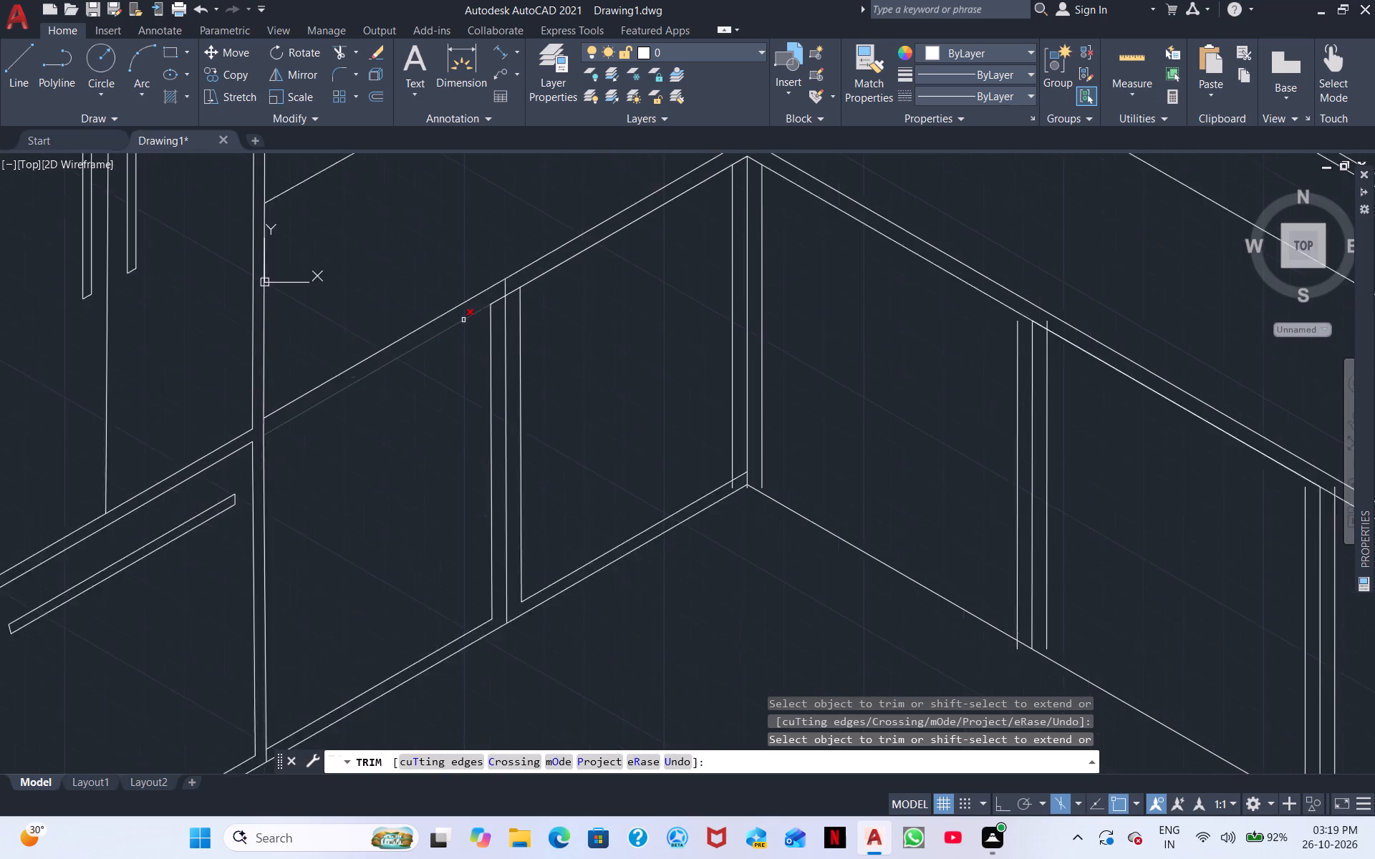
{"action": "scroll", "coordinate": [463, 320], "scroll_direction": "up", "scroll_amount": 1}
{"action": "left_click", "coordinate": [541, 275]}
{"action": "left_click", "coordinate": [587, 241]}
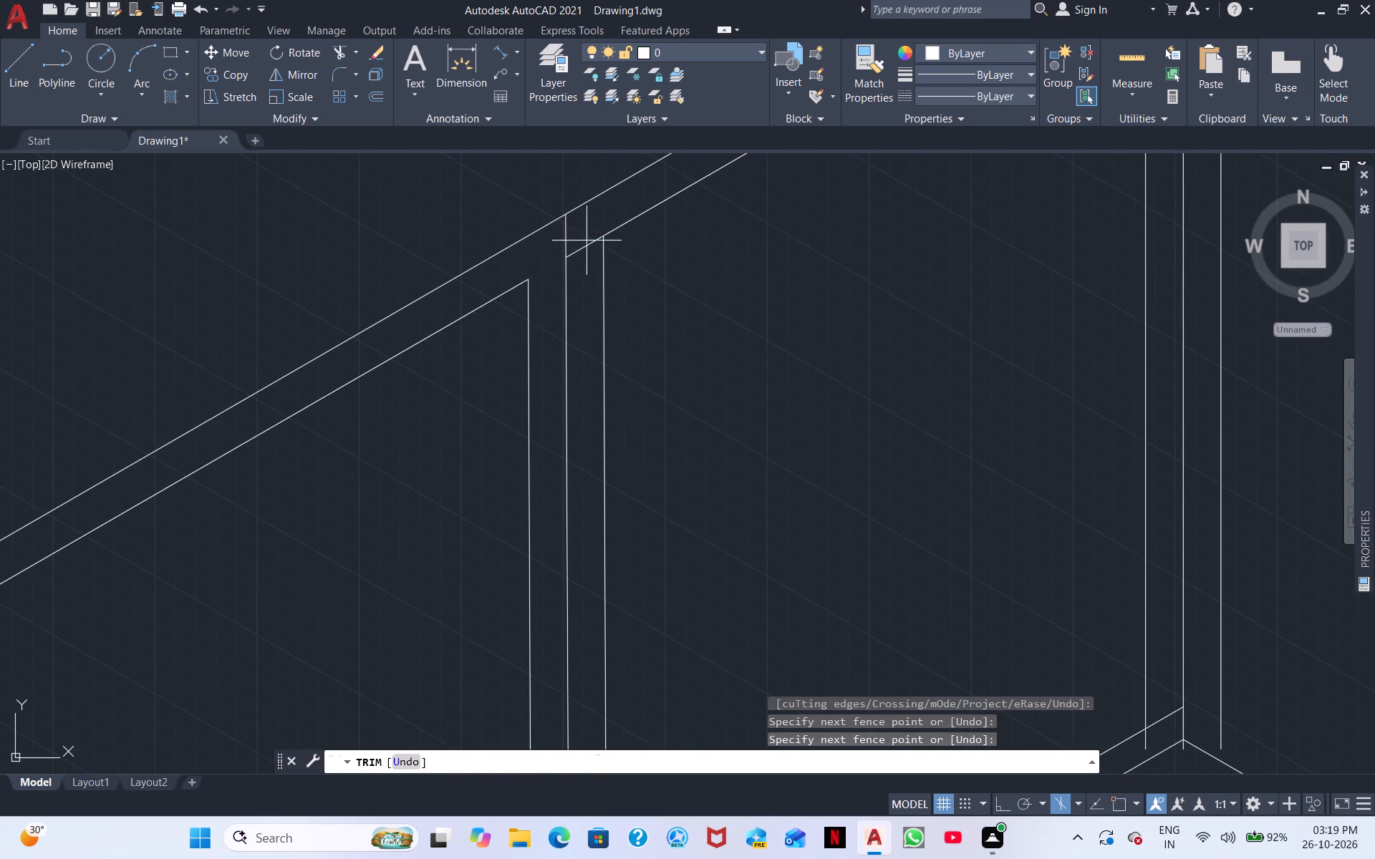
{"action": "left_click", "coordinate": [587, 264]}
Extend the short and long counters' upper offset lines to meet at the inner corner, then trim the corner vertical above the lower corner point.
{"action": "scroll", "coordinate": [652, 277], "scroll_direction": "down", "scroll_amount": 1}
{"action": "middle_click_drag", "start_coordinate": [729, 314], "coordinate": [417, 587]}
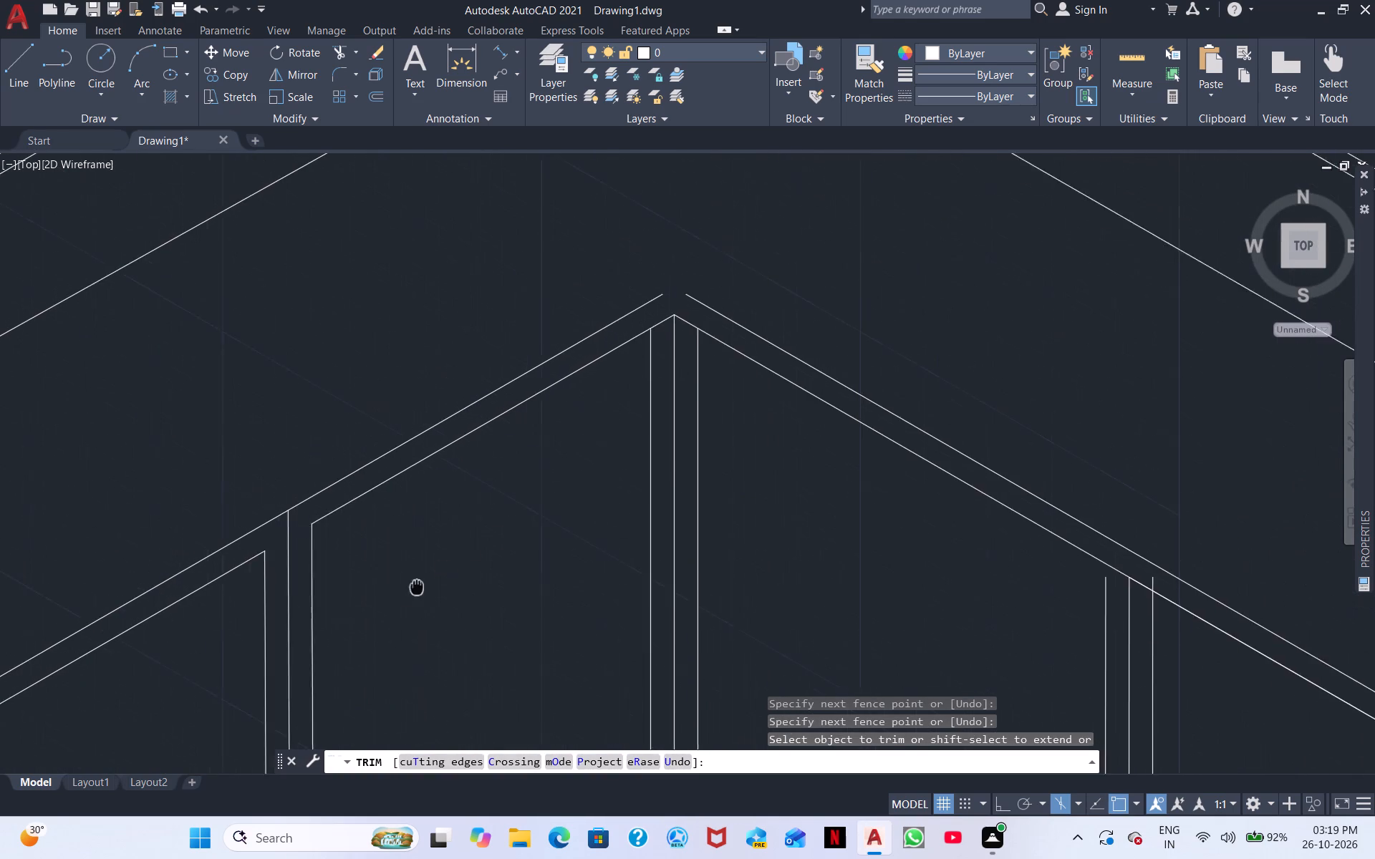
{"action": "middle_click_drag", "start_coordinate": [417, 587], "coordinate": [398, 600]}
{"action": "middle_click_drag", "start_coordinate": [505, 535], "coordinate": [461, 455]}
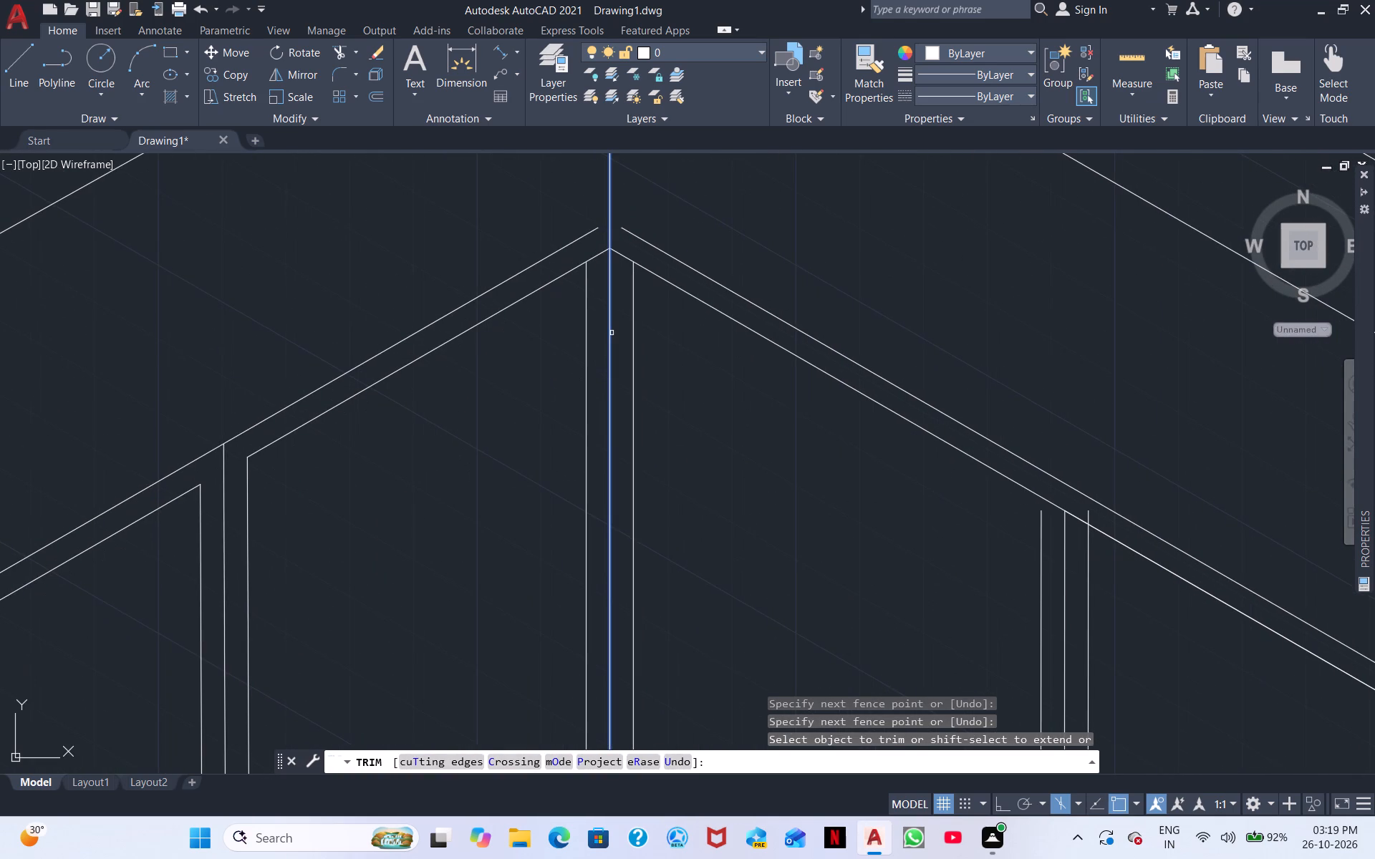
{"action": "left_click", "coordinate": [612, 333], "text": "shift"}
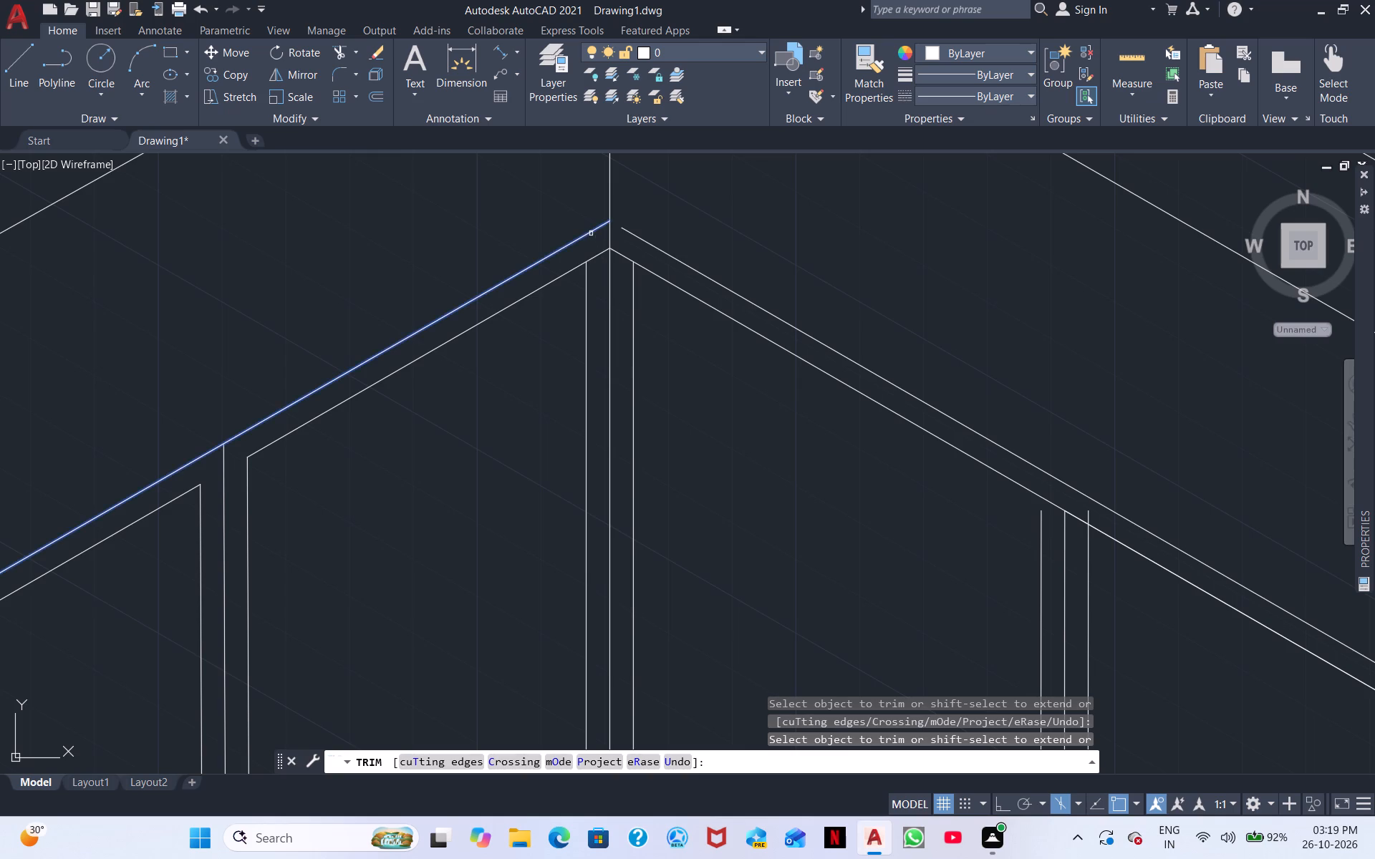
{"action": "left_click", "coordinate": [589, 233], "text": "shift"}
{"action": "left_click", "coordinate": [621, 230], "text": "shift"}
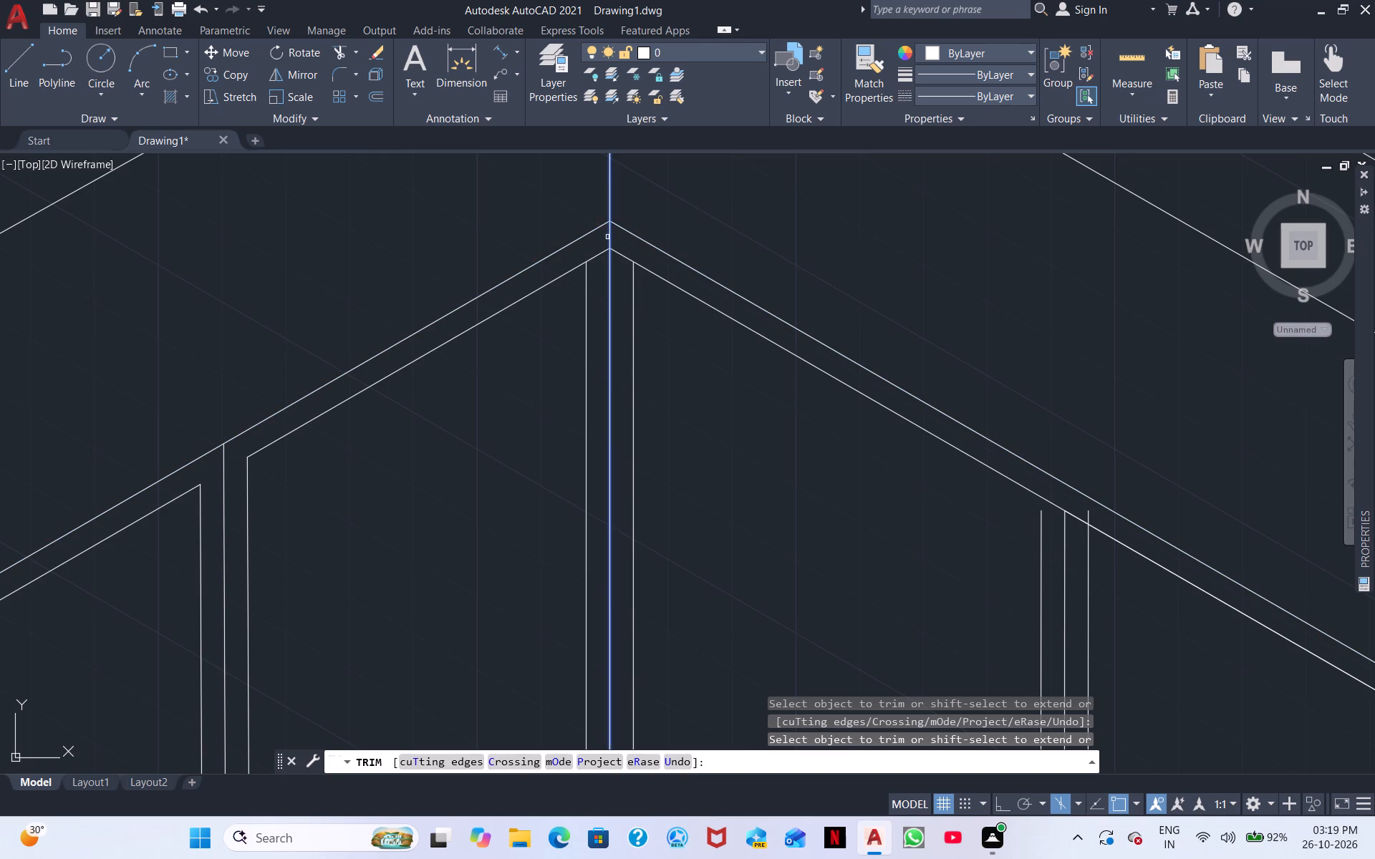
{"action": "double_click", "coordinate": [607, 237], "text": "shift"}
{"action": "left_click", "coordinate": [612, 238]}
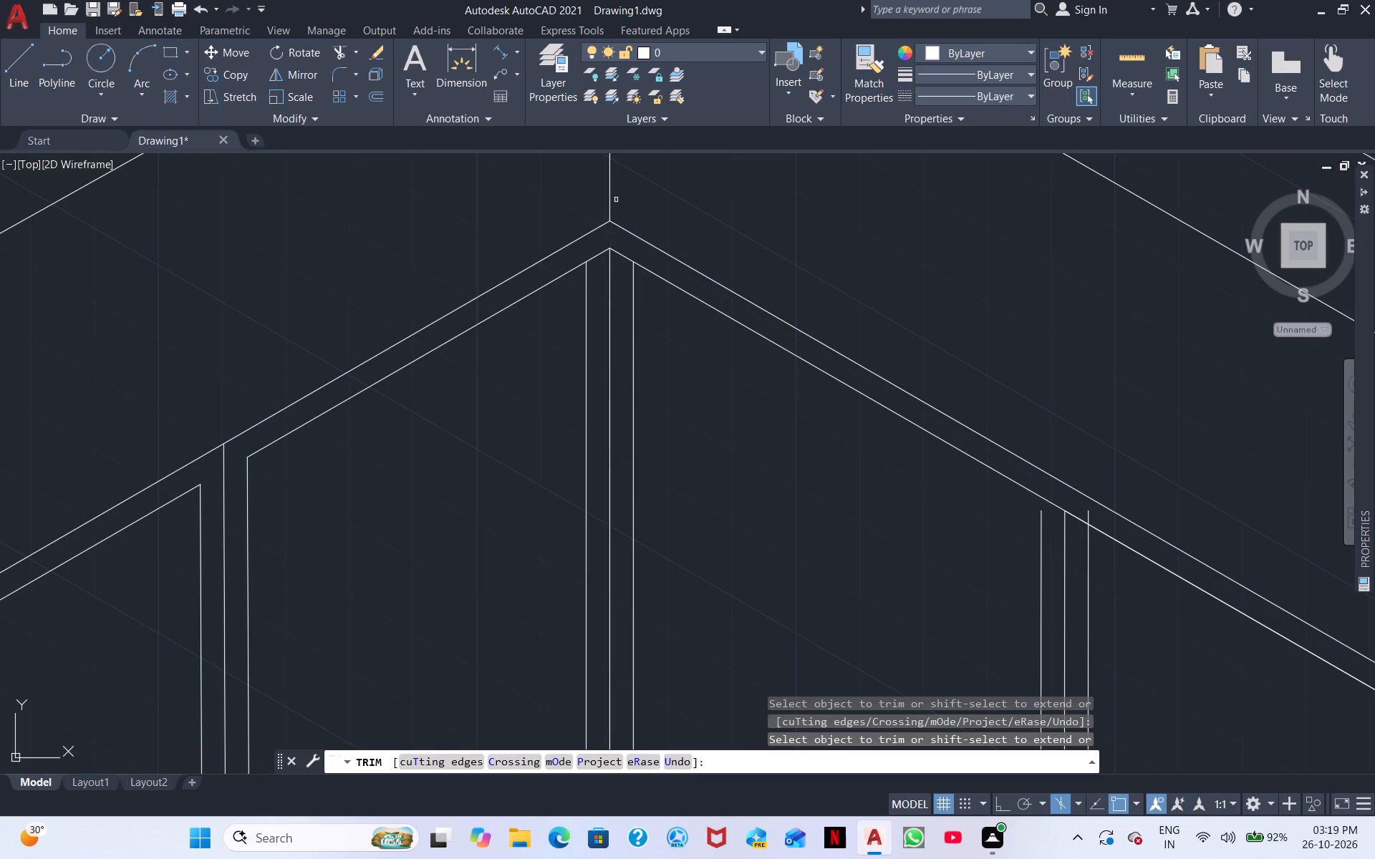
{"action": "double_click", "coordinate": [616, 200]}
{"action": "left_click_drag", "start_coordinate": [603, 202], "coordinate": [595, 204]}
Extend the inner corner's vertical edge up to the peak where the two upper offset lines meet.
{"action": "scroll", "coordinate": [643, 213], "scroll_direction": "down", "scroll_amount": 2}
{"action": "middle_click_drag", "start_coordinate": [729, 240], "coordinate": [657, 355]}
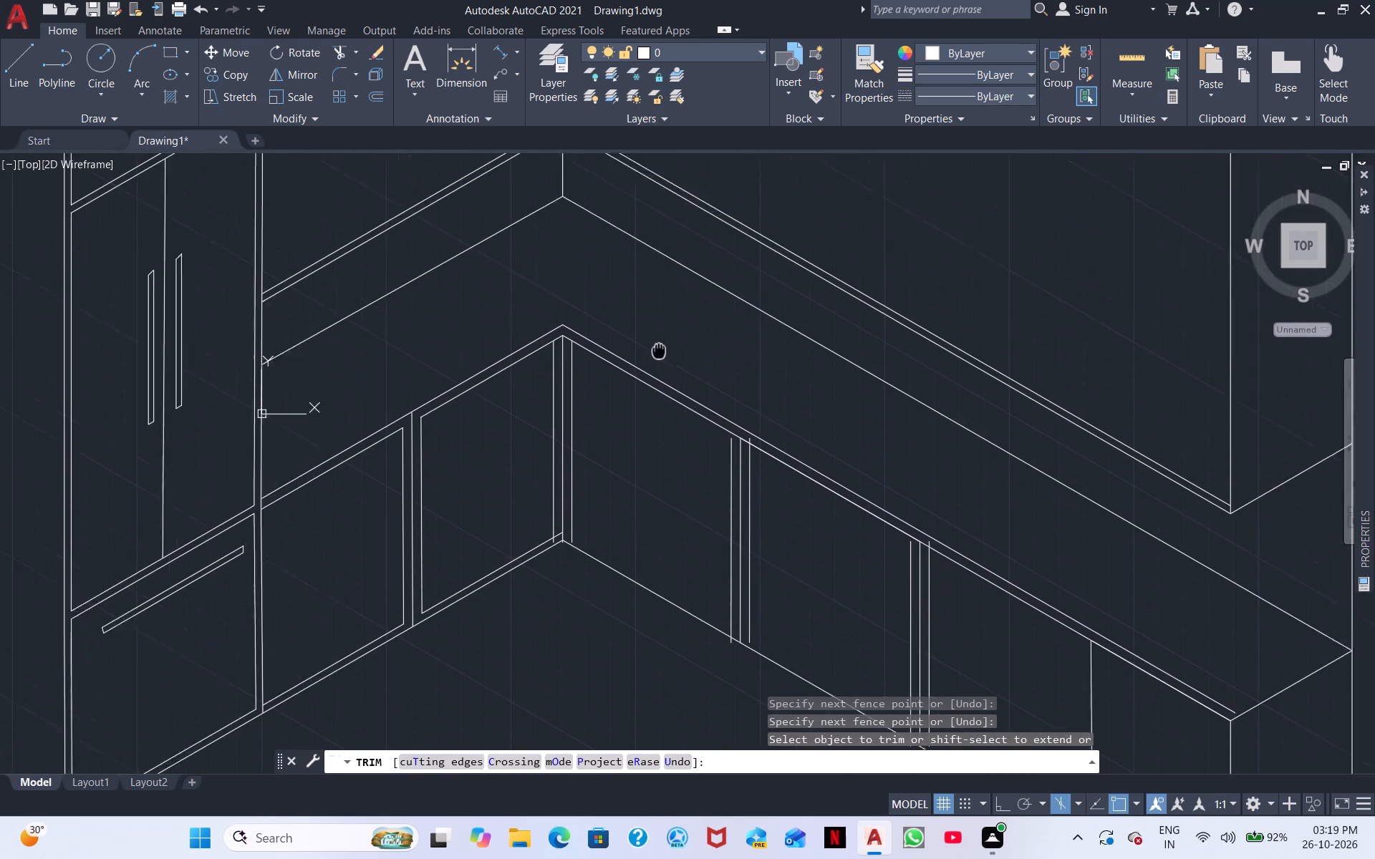
{"action": "middle_click_drag", "start_coordinate": [657, 355], "coordinate": [607, 413]}
{"action": "scroll", "coordinate": [511, 490], "scroll_direction": "up", "scroll_amount": 2}
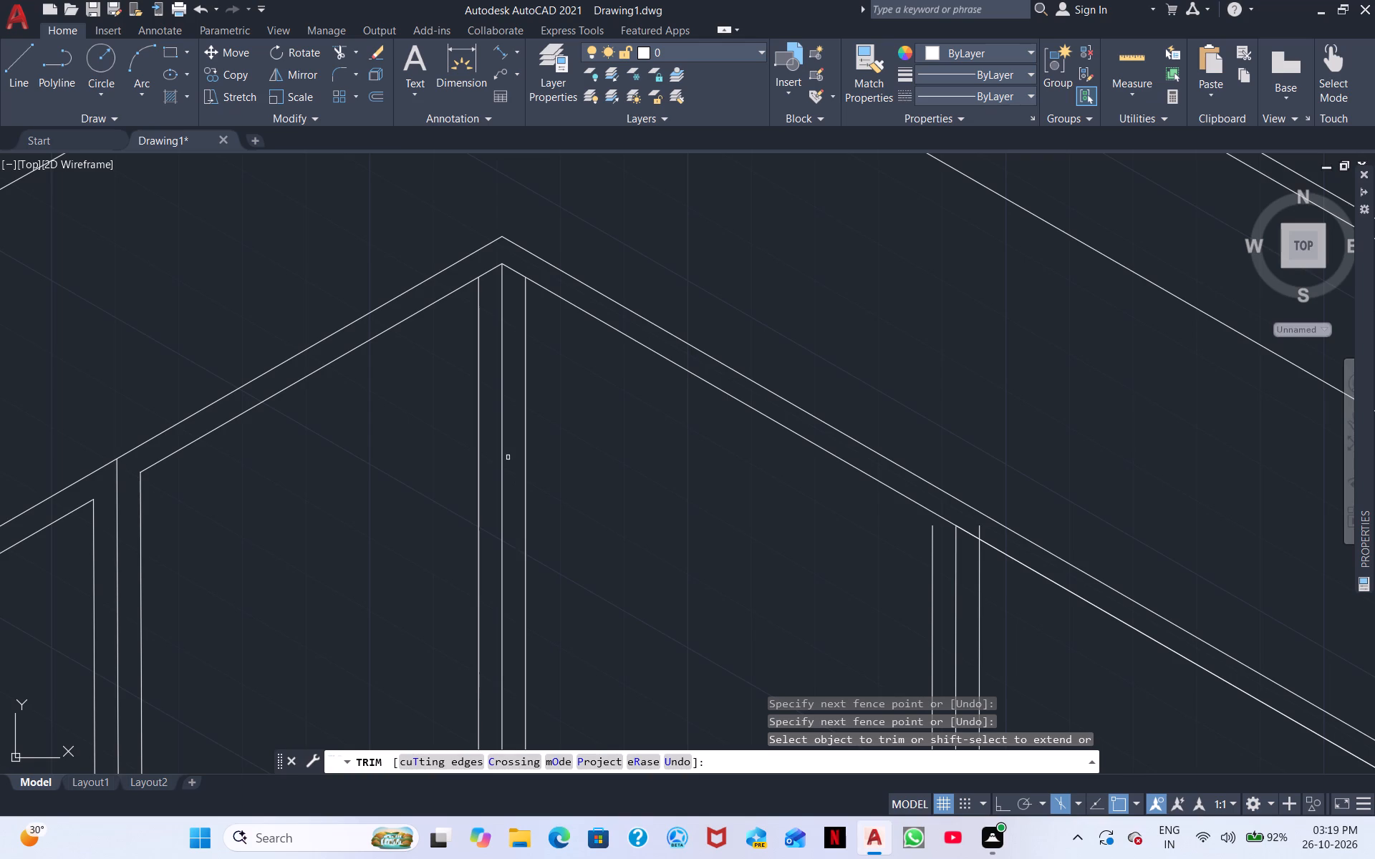
{"action": "left_click", "coordinate": [502, 397], "text": "shift"}
{"action": "middle_click_drag", "start_coordinate": [578, 531], "coordinate": [620, 326]}
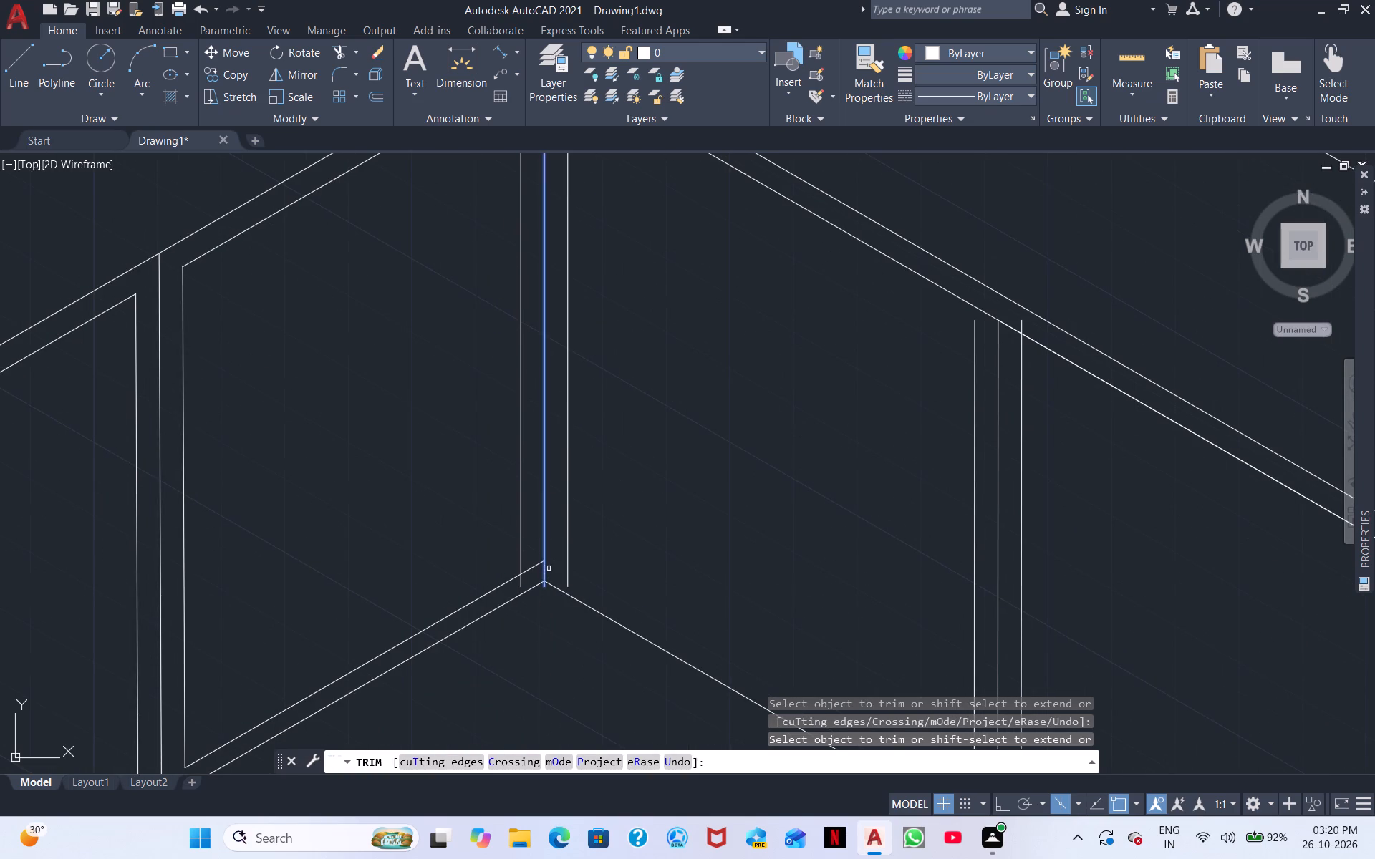
{"action": "scroll", "coordinate": [529, 566], "scroll_direction": "down", "scroll_amount": 3}
{"action": "middle_click_drag", "start_coordinate": [632, 588], "coordinate": [524, 552]}
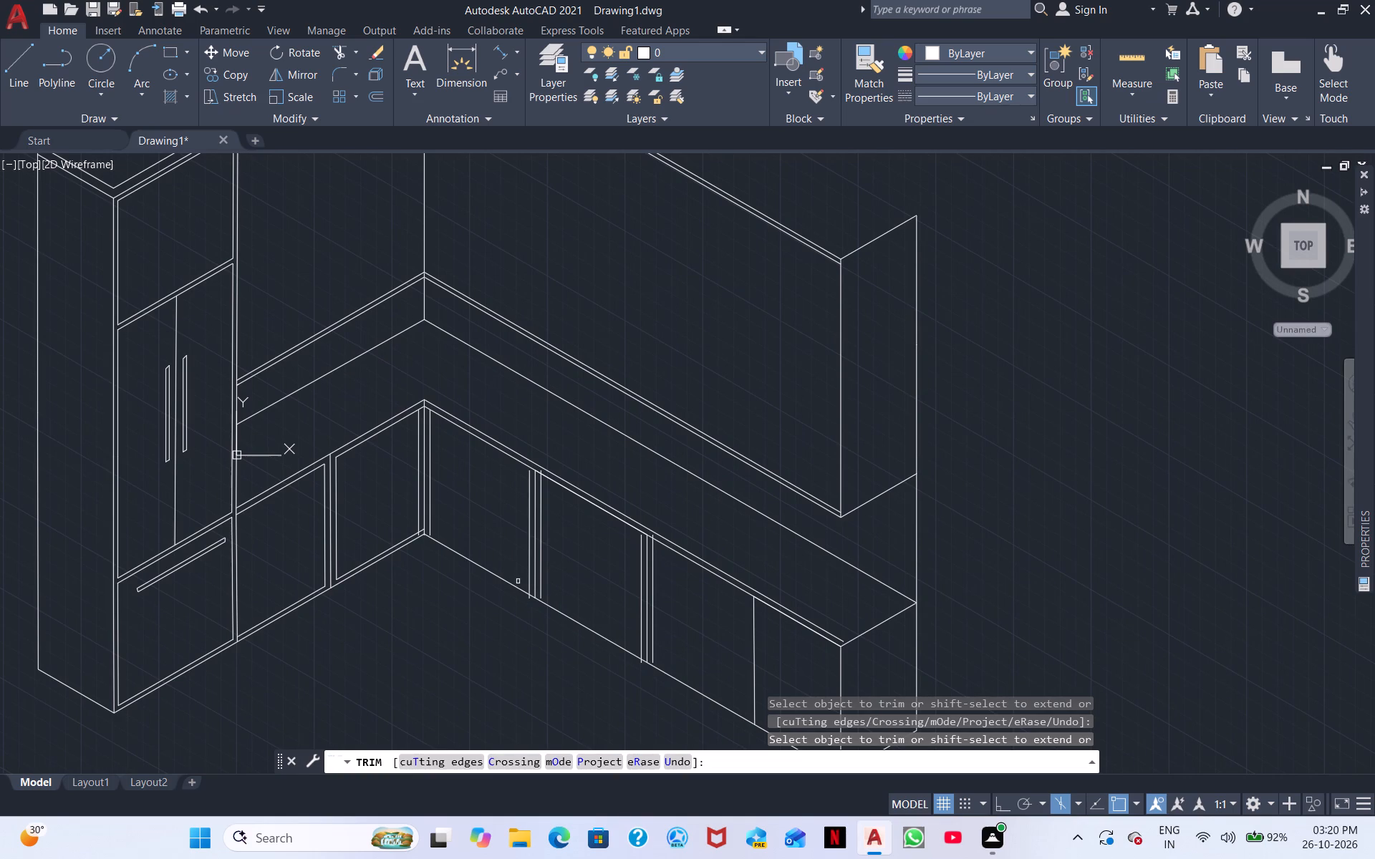
{"action": "key", "text": "Escape"}
Offset the bottom edge of the long base cabinet front 4 units inward to form the frame's lower line.
{"action": "type", "text": "O"}
{"action": "key", "text": "space"}
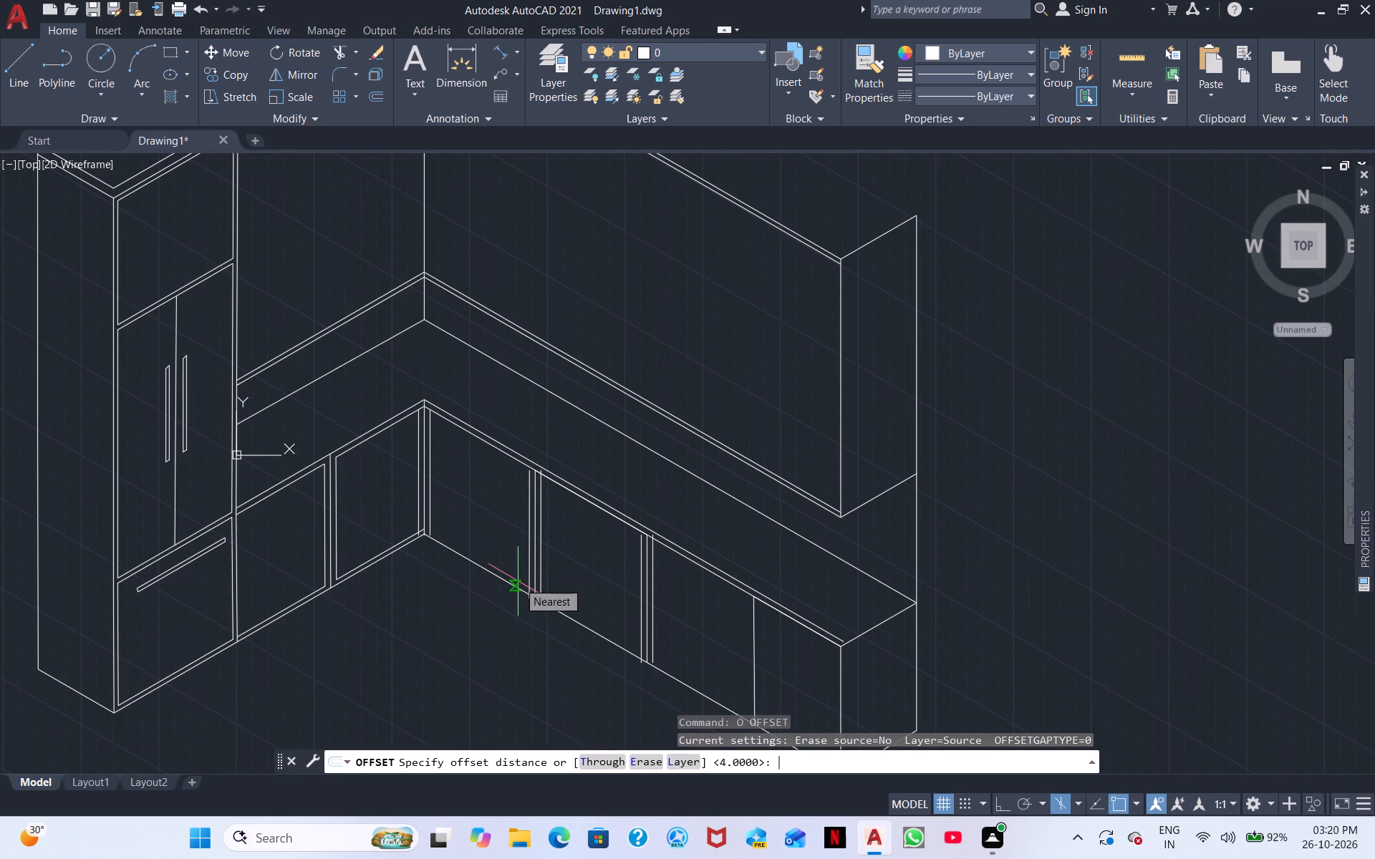
{"action": "key", "text": "space"}
{"action": "left_click", "coordinate": [481, 565]}
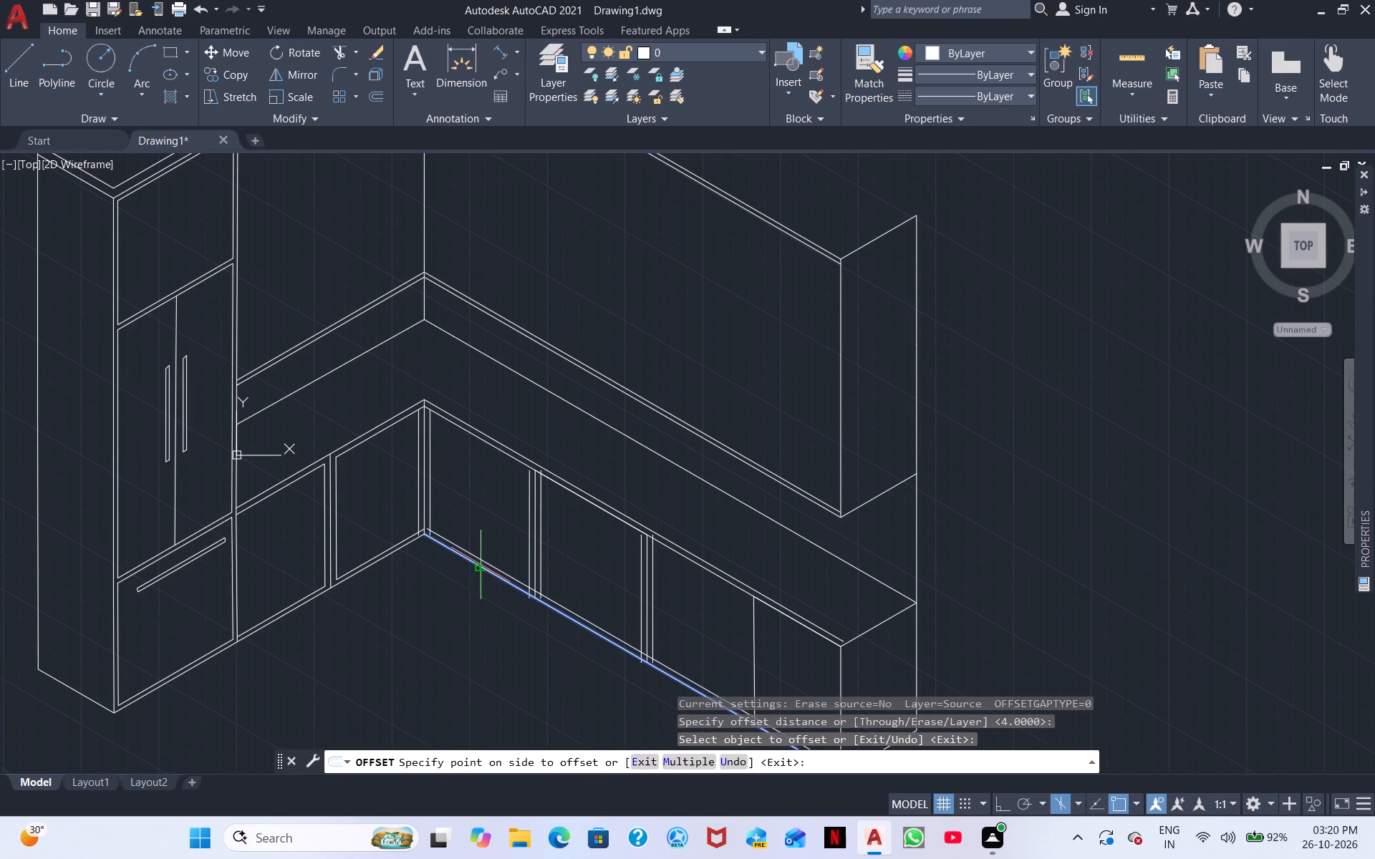
{"action": "left_click", "coordinate": [502, 549]}
{"action": "scroll", "coordinate": [511, 530], "scroll_direction": "up", "scroll_amount": 3}
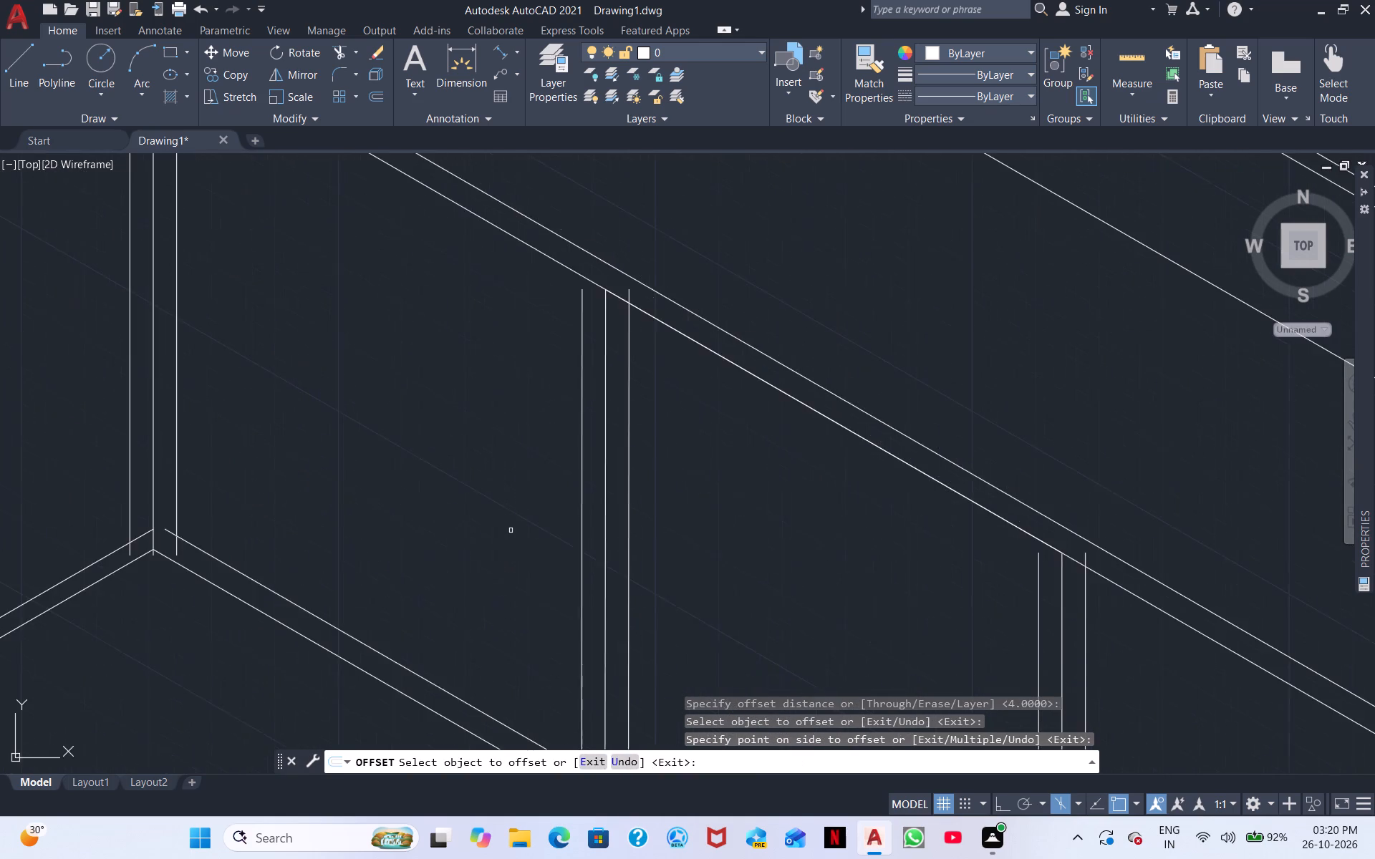
{"action": "middle_click_drag", "start_coordinate": [498, 540], "coordinate": [723, 420]}
{"action": "right_click", "coordinate": [669, 474]}
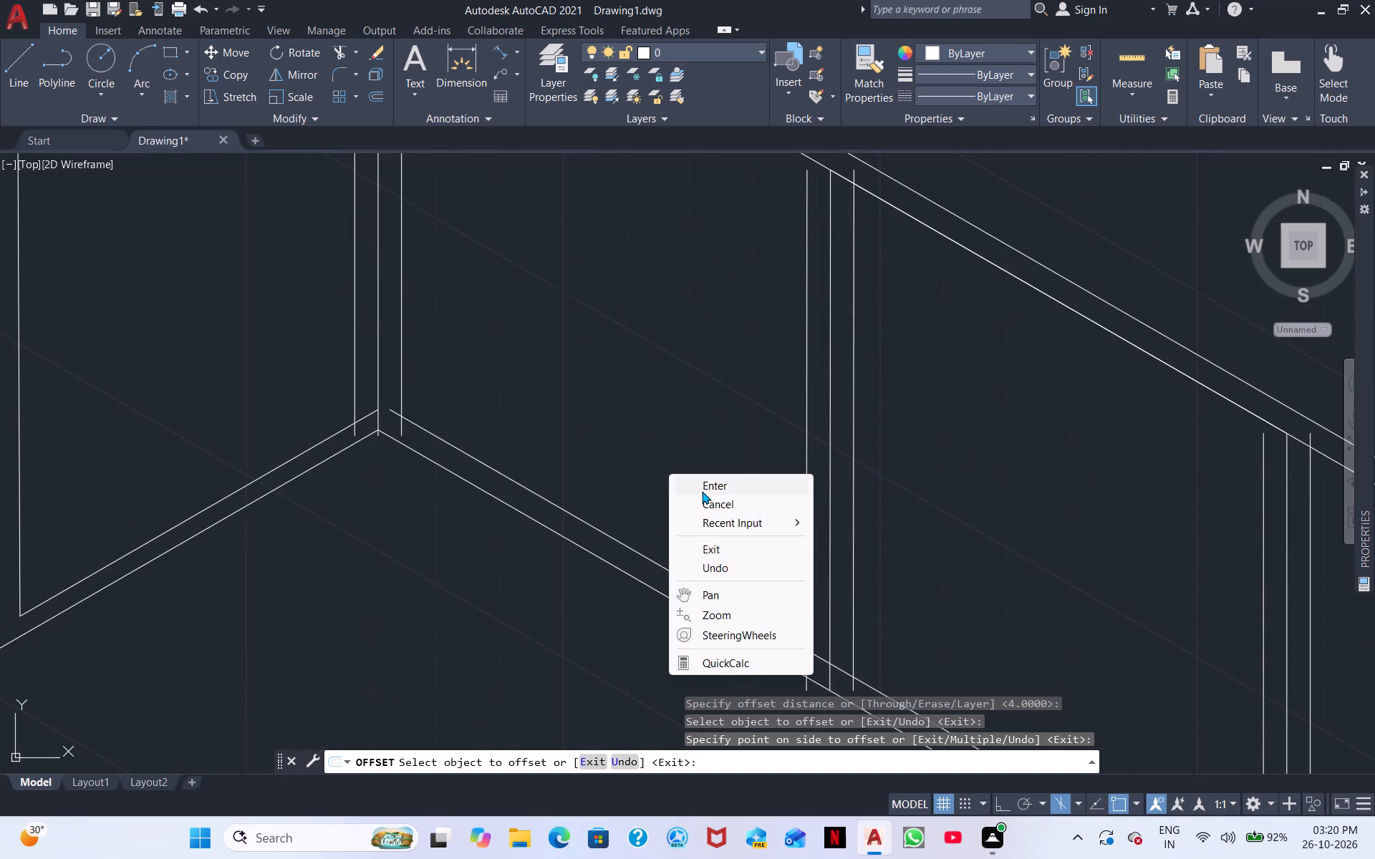
{"action": "left_click", "coordinate": [702, 491]}
Trim the lower offset lines and vertical side lines at the base cabinets' bottom inner corner so both door frames end cleanly.
{"action": "right_click", "coordinate": [702, 490]}
{"action": "left_click", "coordinate": [857, 188]}
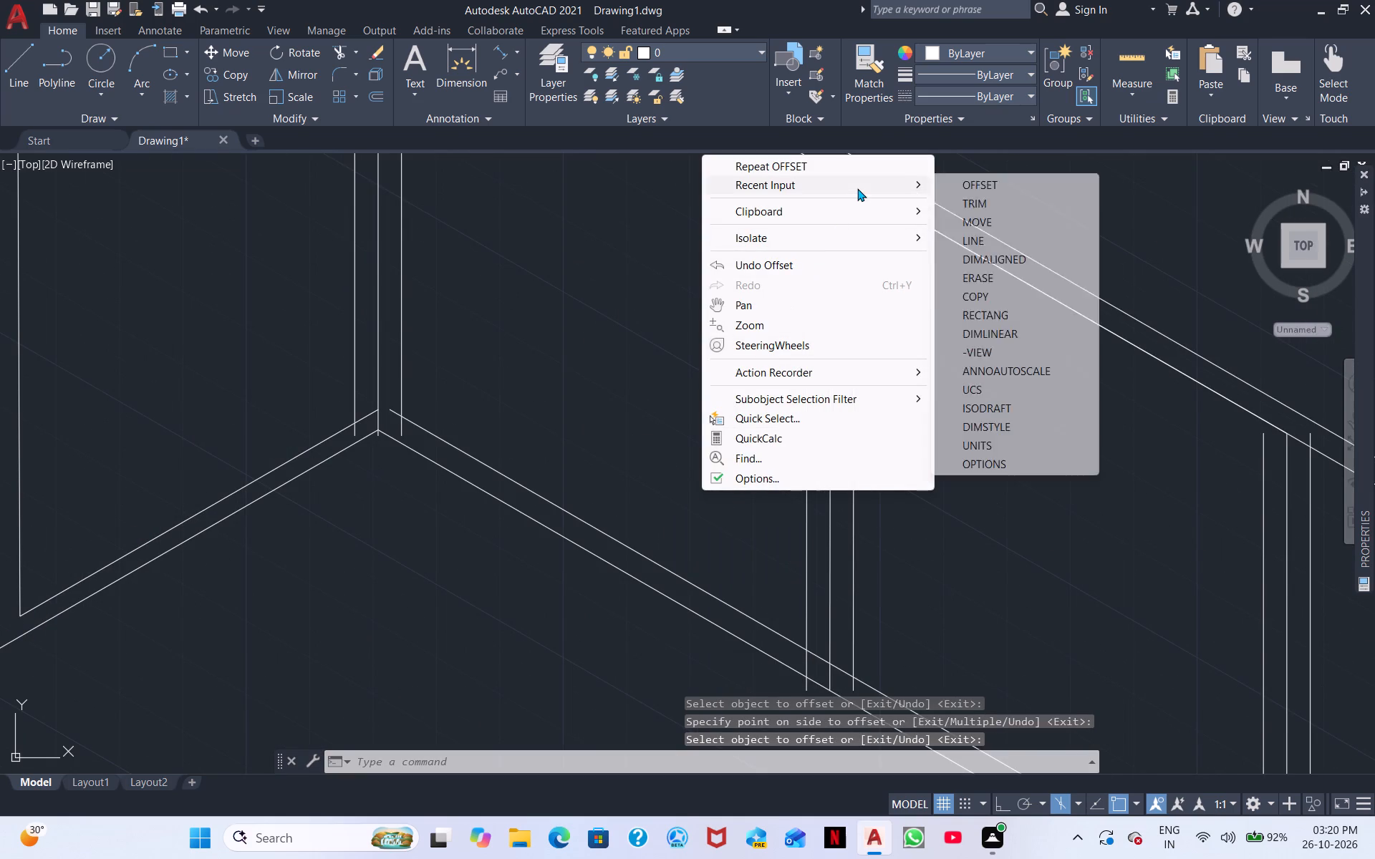
{"action": "left_click", "coordinate": [989, 208]}
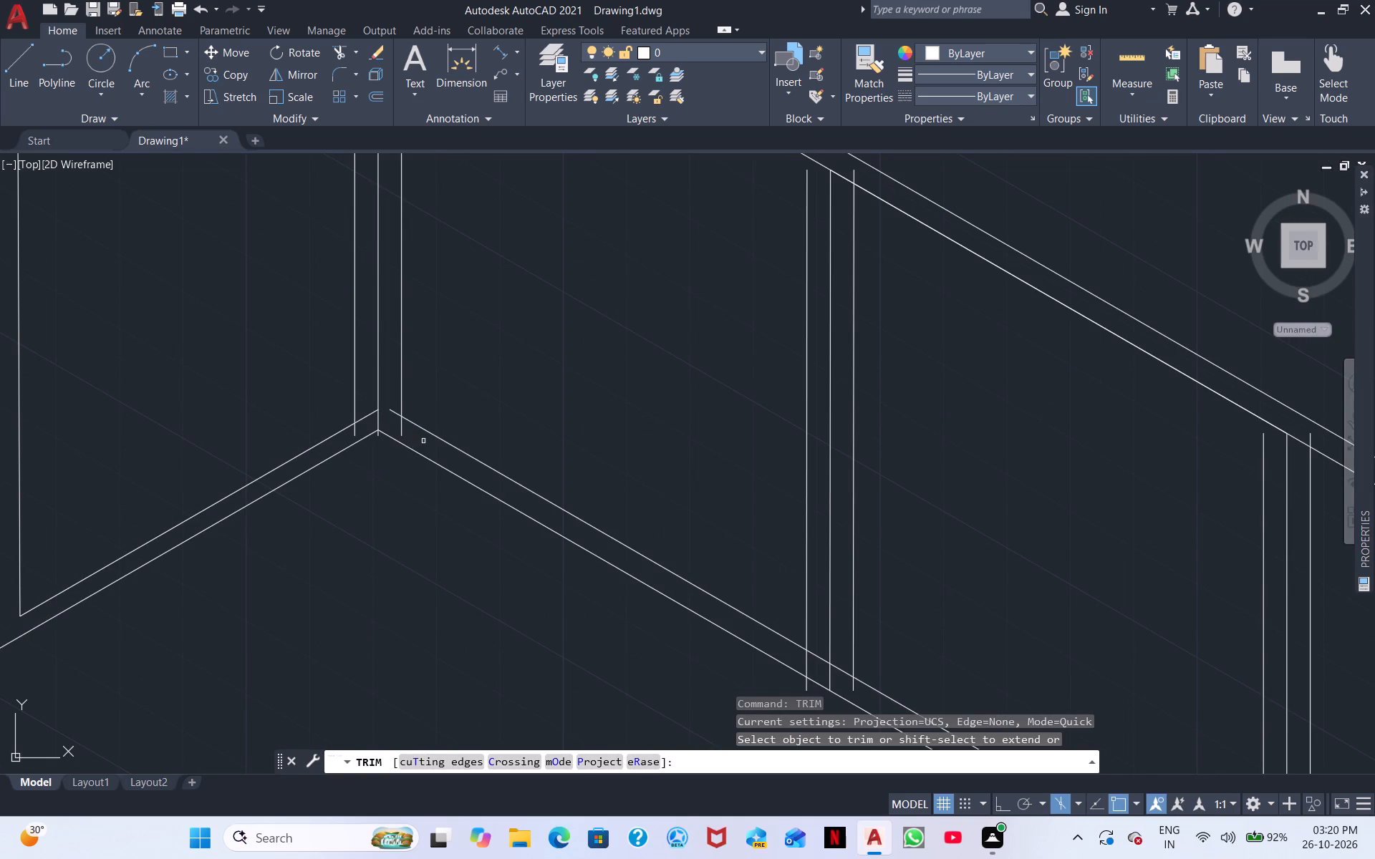
{"action": "left_click", "coordinate": [432, 433], "text": "shift"}
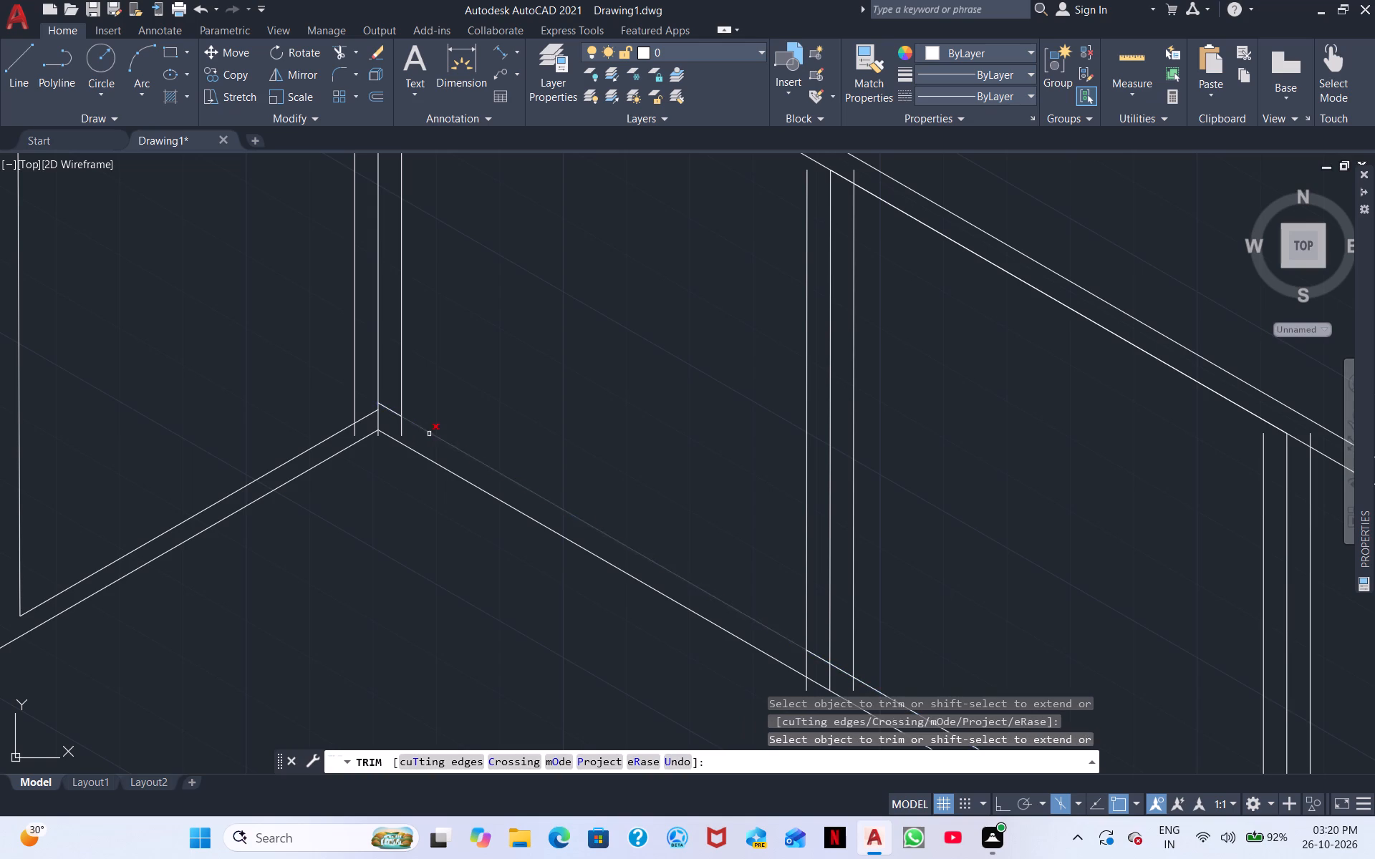
{"action": "left_click", "coordinate": [390, 409]}
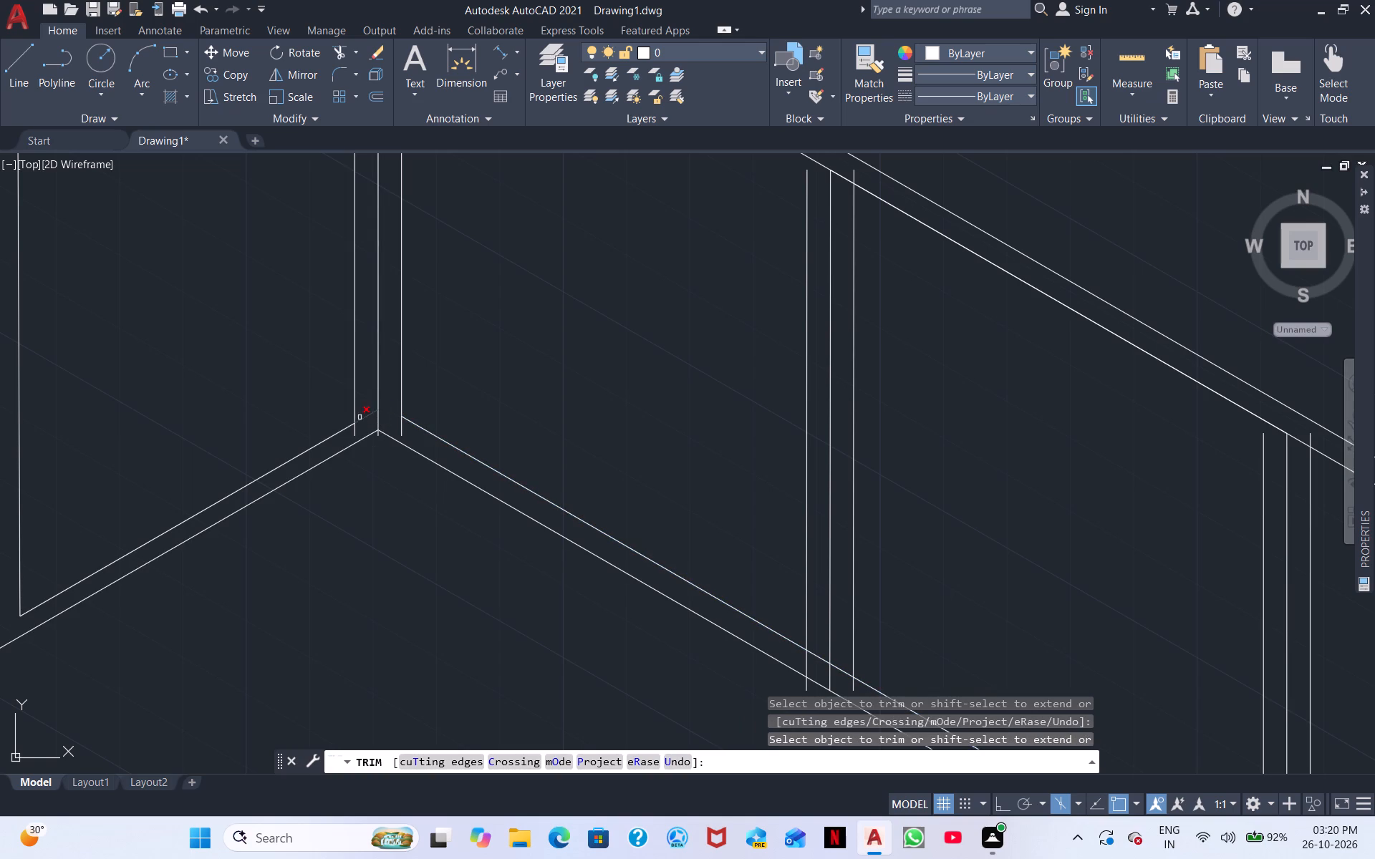
{"action": "left_click", "coordinate": [362, 417]}
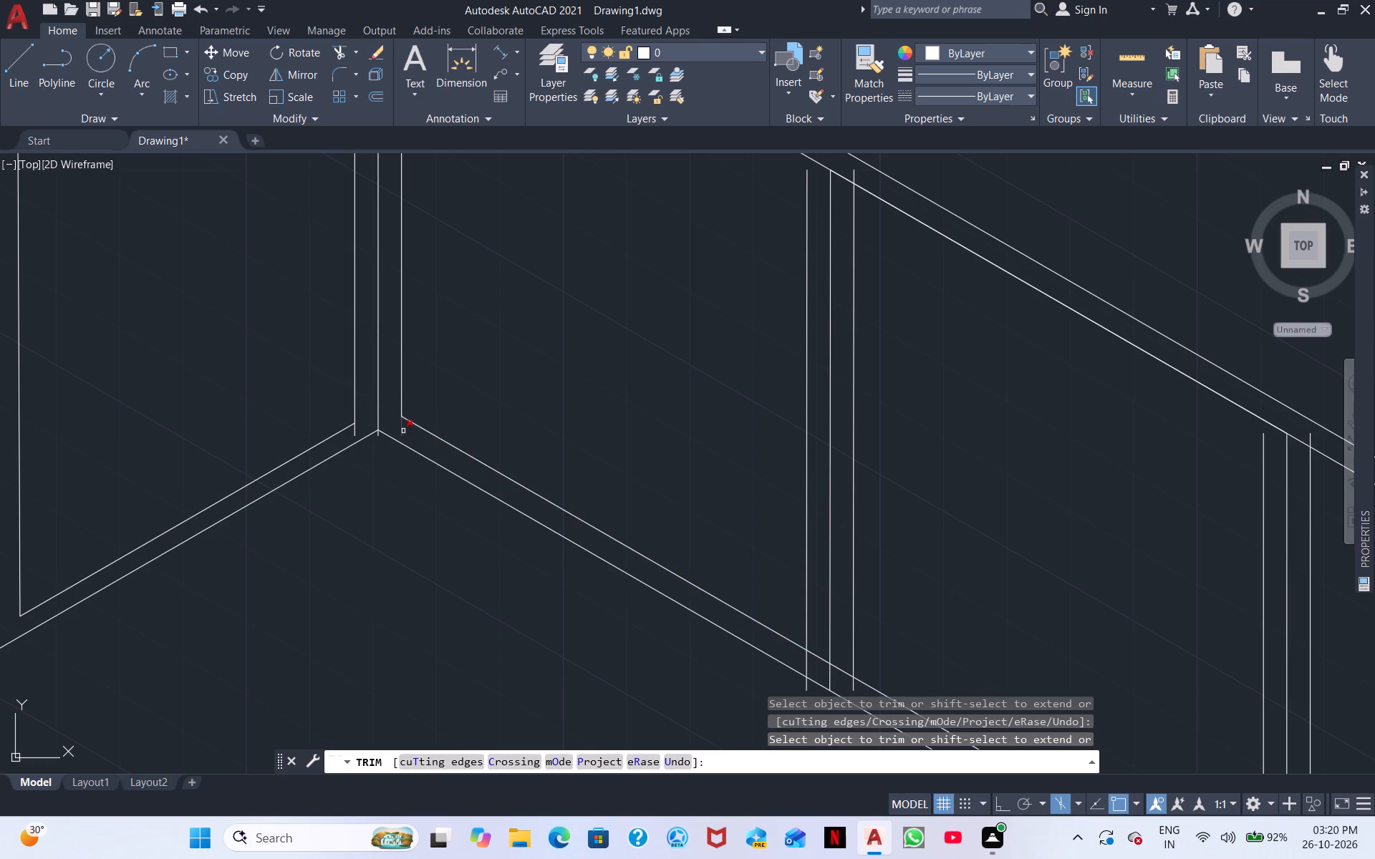
{"action": "left_click", "coordinate": [403, 431]}
{"action": "scroll", "coordinate": [381, 444], "scroll_direction": "up", "scroll_amount": 3}
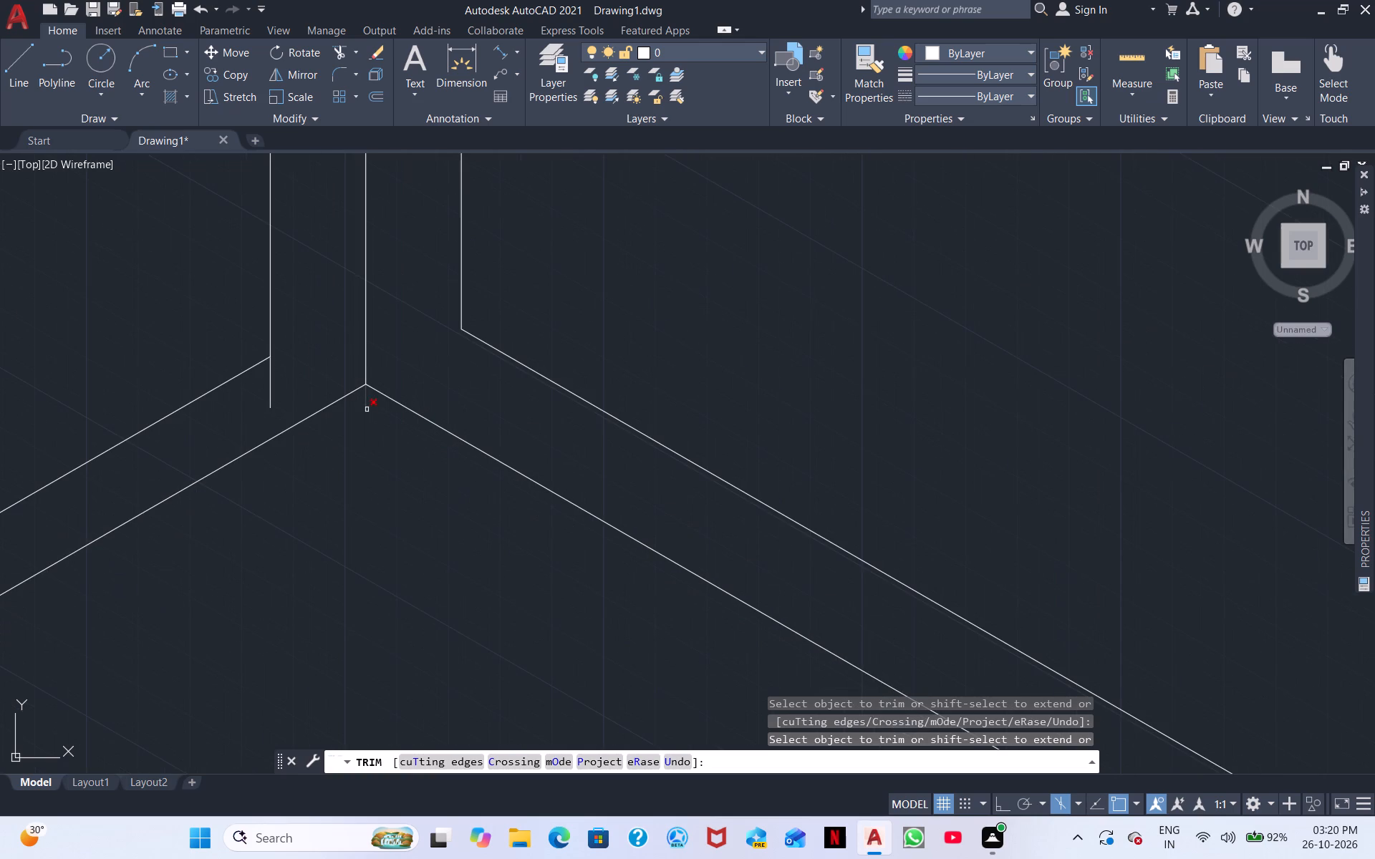
{"action": "left_click", "coordinate": [367, 406]}
{"action": "left_click_drag", "start_coordinate": [274, 398], "coordinate": [259, 399], "text": "shift"}
{"action": "left_click", "coordinate": [252, 404], "text": "shift"}
{"action": "scroll", "coordinate": [296, 374], "scroll_direction": "down", "scroll_amount": 1}
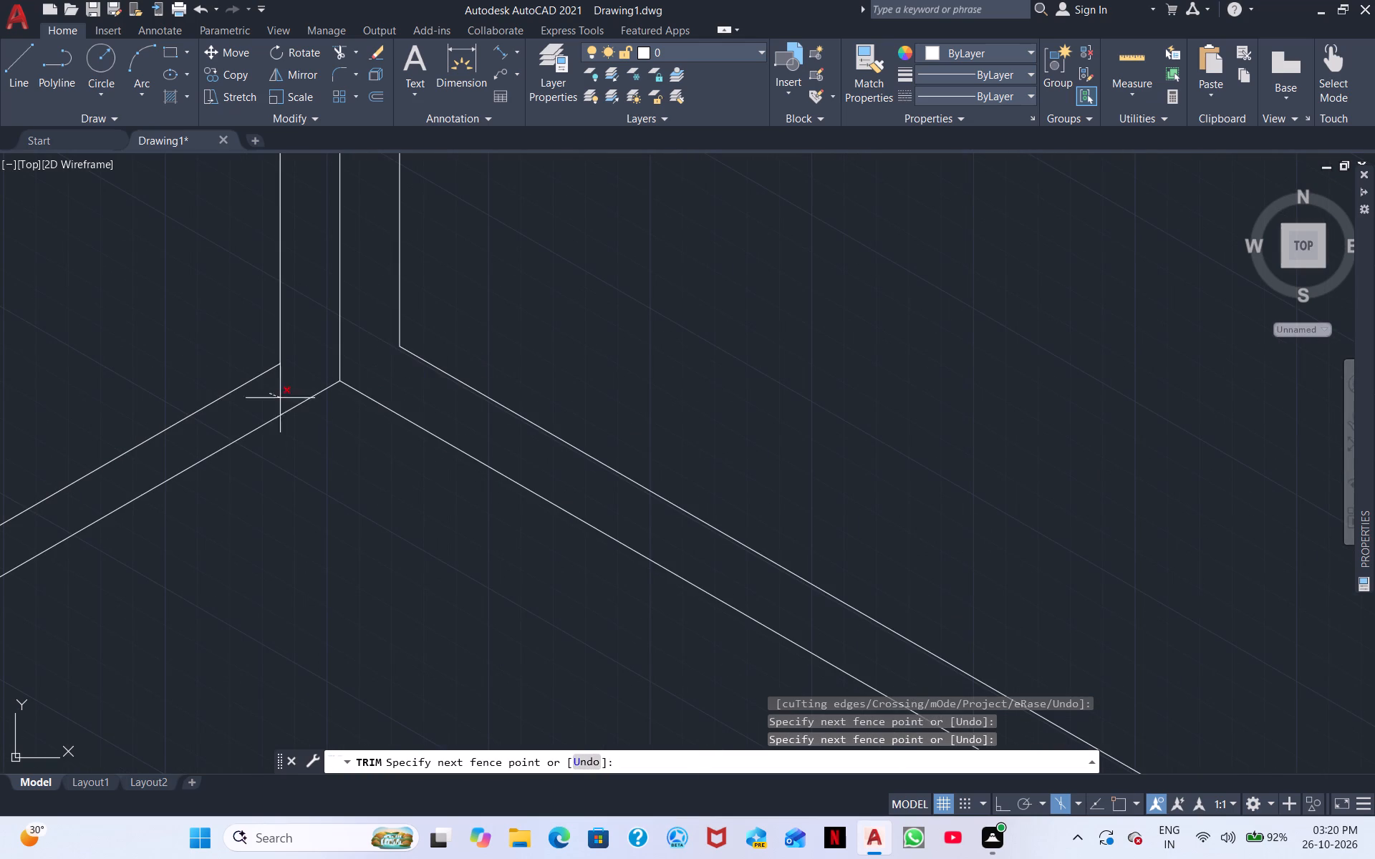
{"action": "left_click", "coordinate": [284, 384]}
Trim the upper frame line stubs between the two vertical side lines at the base cabinets' top inner corner.
{"action": "scroll", "coordinate": [324, 412], "scroll_direction": "down", "scroll_amount": 1}
{"action": "scroll", "coordinate": [420, 444], "scroll_direction": "down", "scroll_amount": 1}
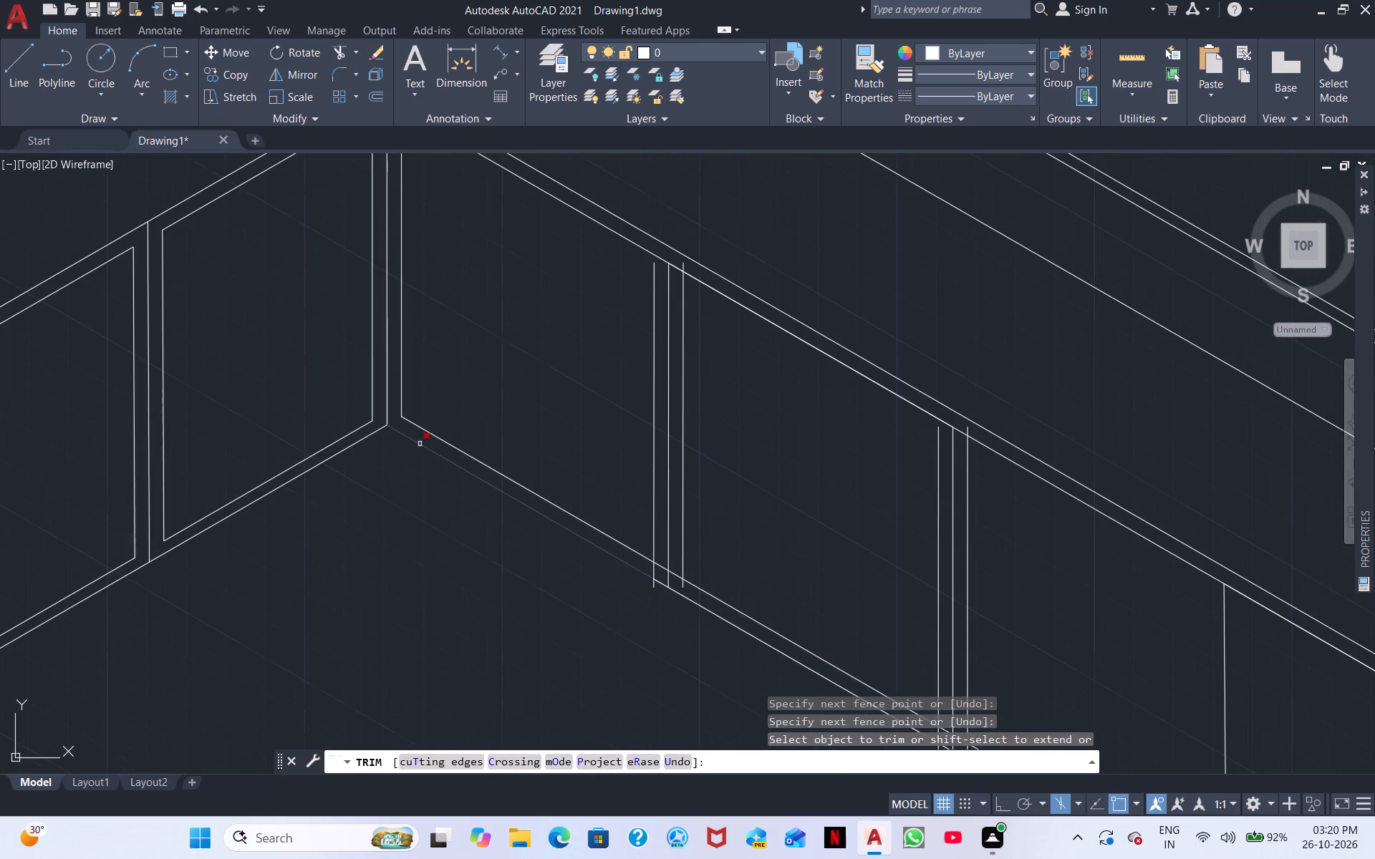
{"action": "scroll", "coordinate": [420, 444], "scroll_direction": "down", "scroll_amount": 1}
{"action": "scroll", "coordinate": [524, 319], "scroll_direction": "down", "scroll_amount": 1}
{"action": "middle_click_drag", "start_coordinate": [523, 361], "coordinate": [510, 431]}
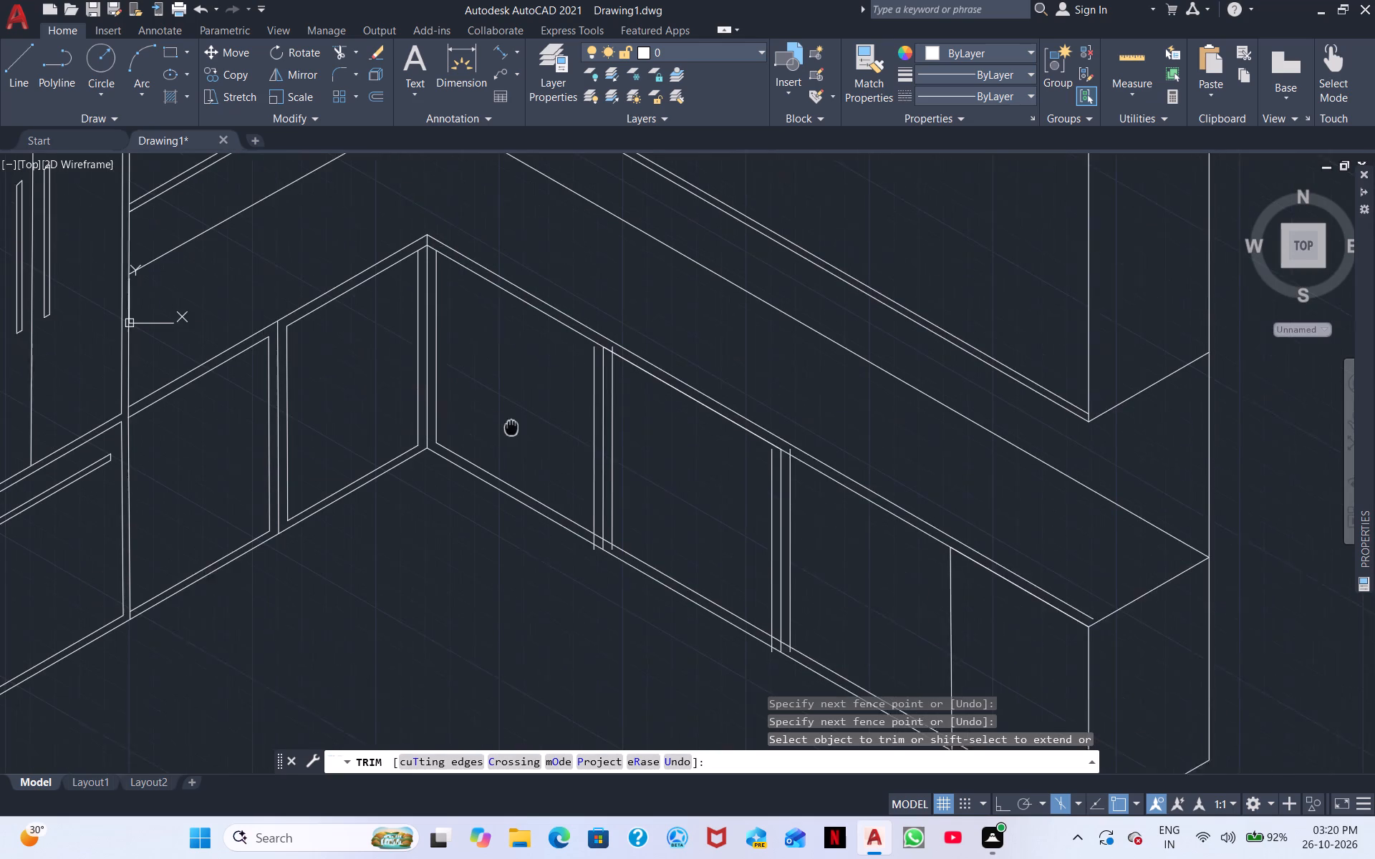
{"action": "middle_click_drag", "start_coordinate": [510, 431], "coordinate": [507, 447]}
{"action": "scroll", "coordinate": [430, 269], "scroll_direction": "up", "scroll_amount": 2}
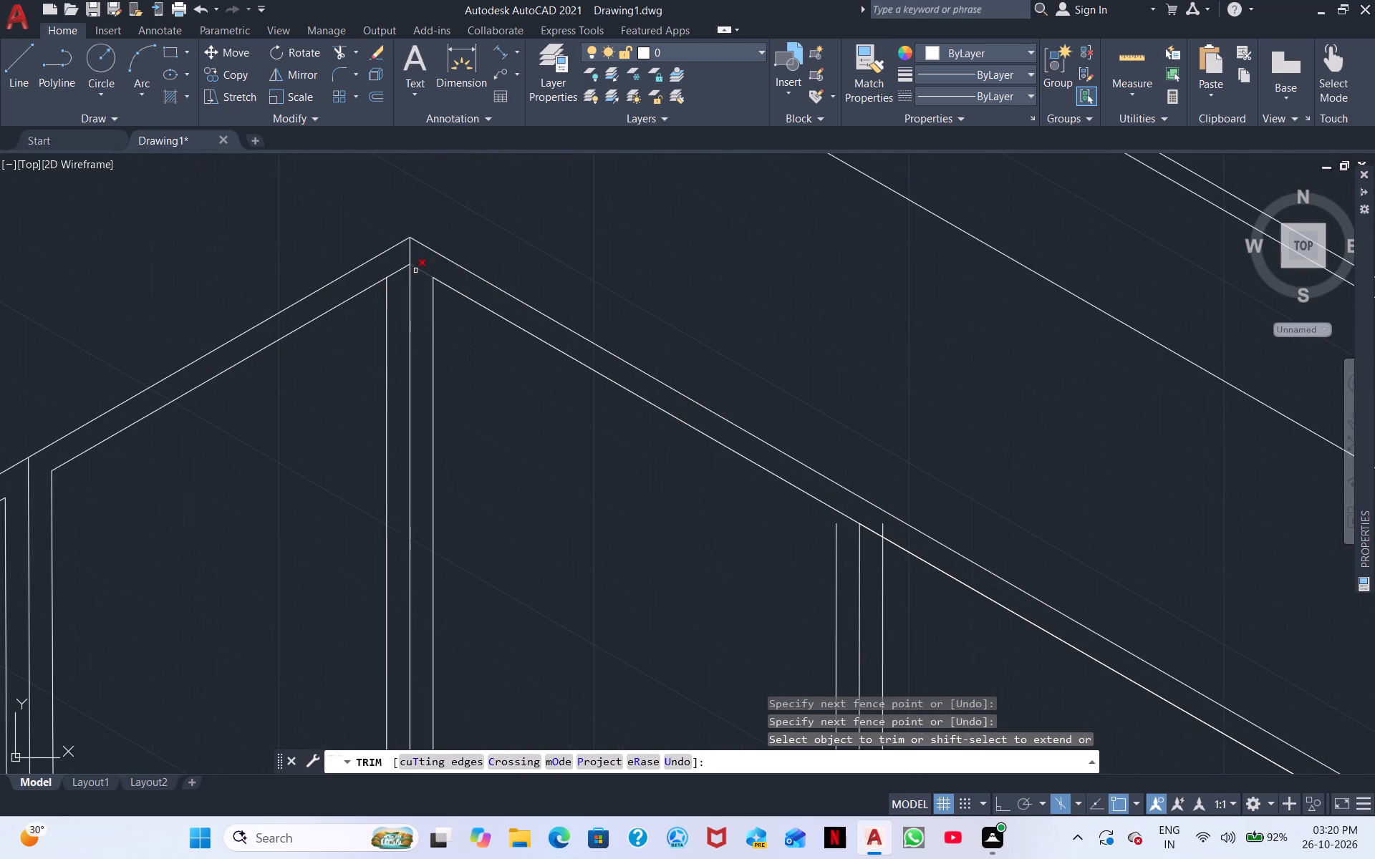
{"action": "left_click", "coordinate": [427, 275]}
{"action": "left_click", "coordinate": [395, 274]}
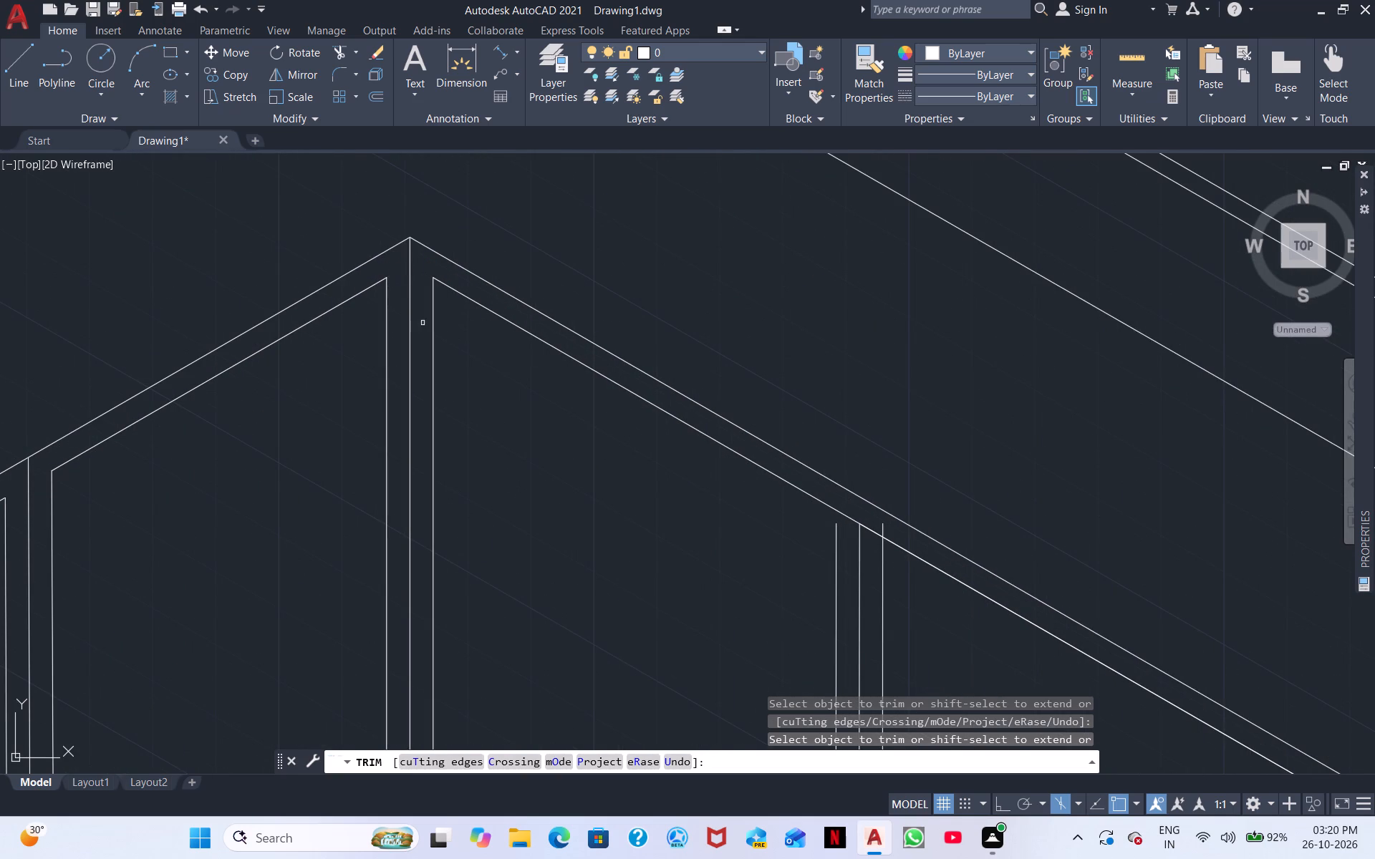
Fit the side lines of the long front's first divider to the frame, and trim the bottom frame line between them.
{"action": "scroll", "coordinate": [529, 364], "scroll_direction": "down", "scroll_amount": 1}
{"action": "middle_click_drag", "start_coordinate": [613, 440], "coordinate": [423, 318]}
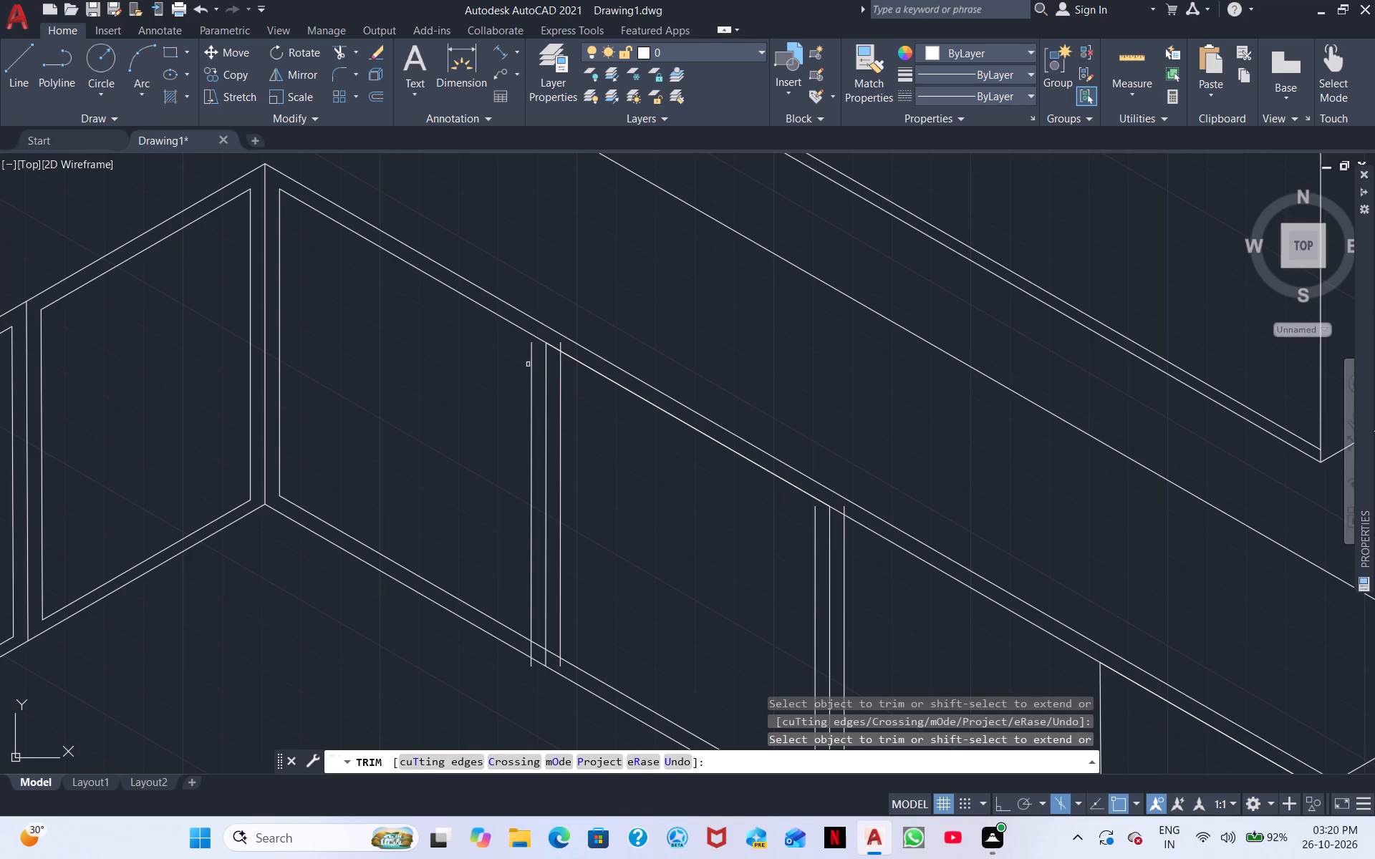
{"action": "left_click", "coordinate": [531, 363], "text": "shift"}
{"action": "scroll", "coordinate": [537, 661], "scroll_direction": "up", "scroll_amount": 4}
{"action": "left_click_drag", "start_coordinate": [468, 611], "coordinate": [500, 626]}
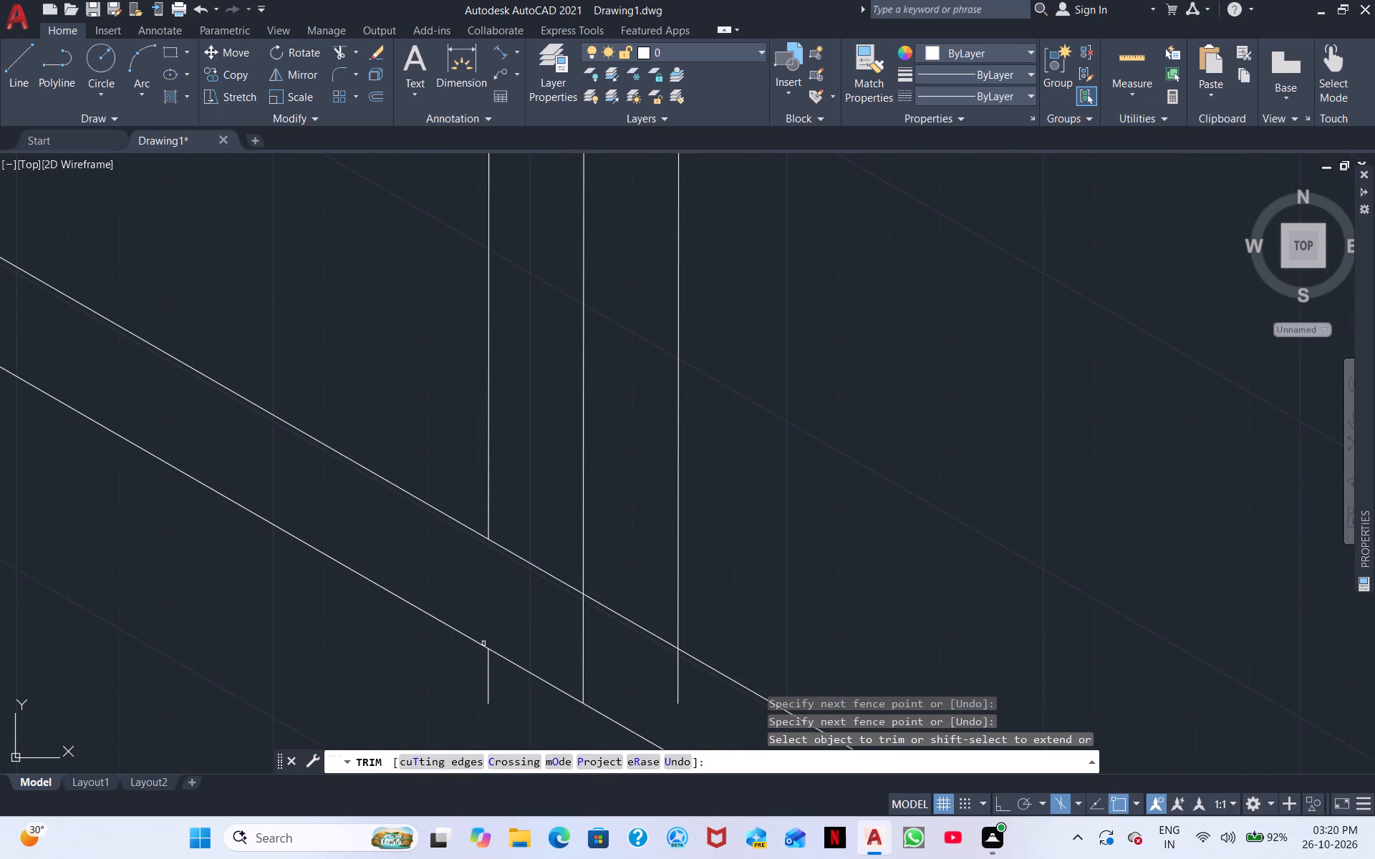
{"action": "left_click_drag", "start_coordinate": [482, 683], "coordinate": [502, 710]}
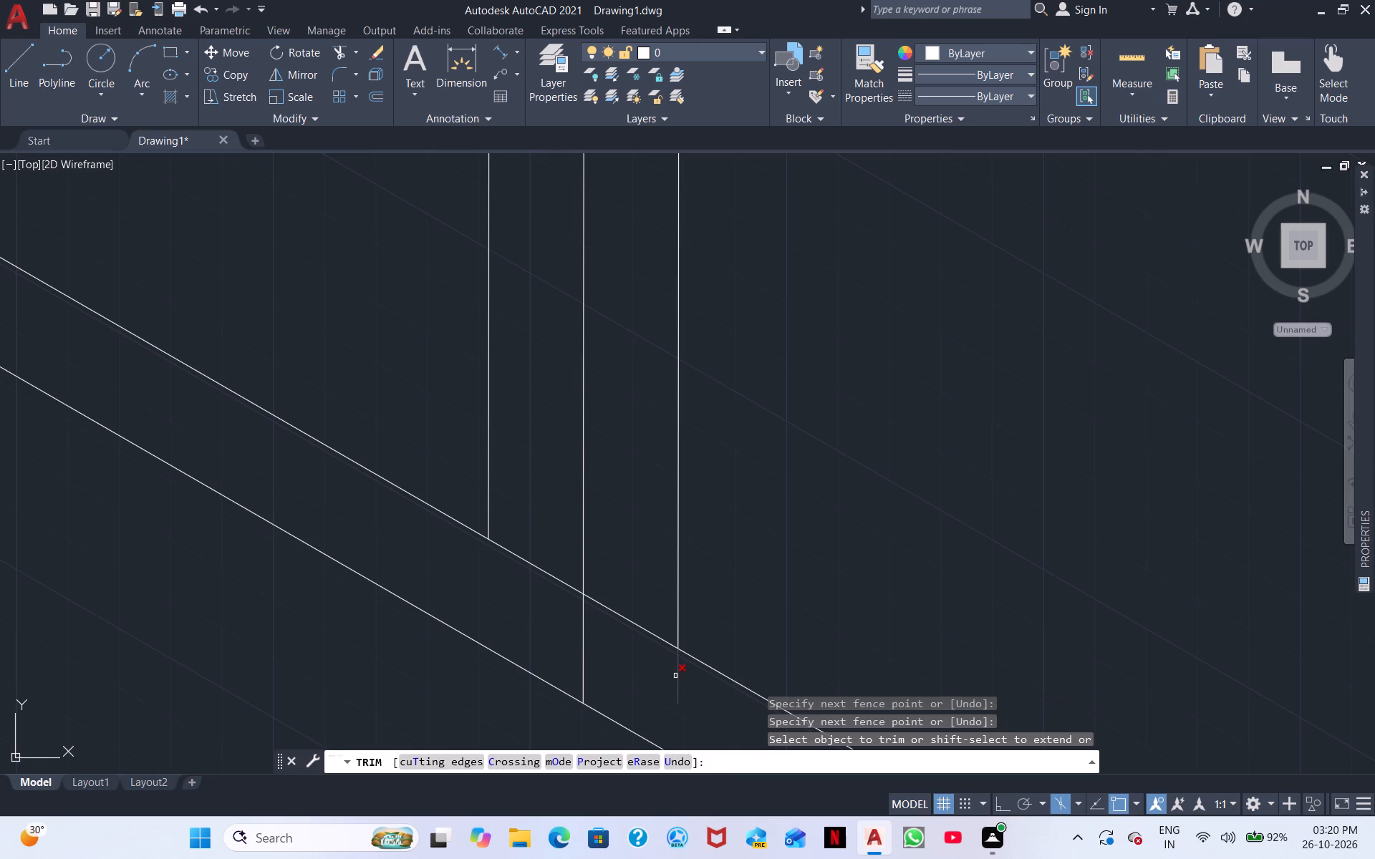
{"action": "left_click", "coordinate": [675, 676]}
{"action": "scroll", "coordinate": [808, 452], "scroll_direction": "down", "scroll_amount": 2}
{"action": "middle_click_drag", "start_coordinate": [834, 412], "coordinate": [816, 480]}
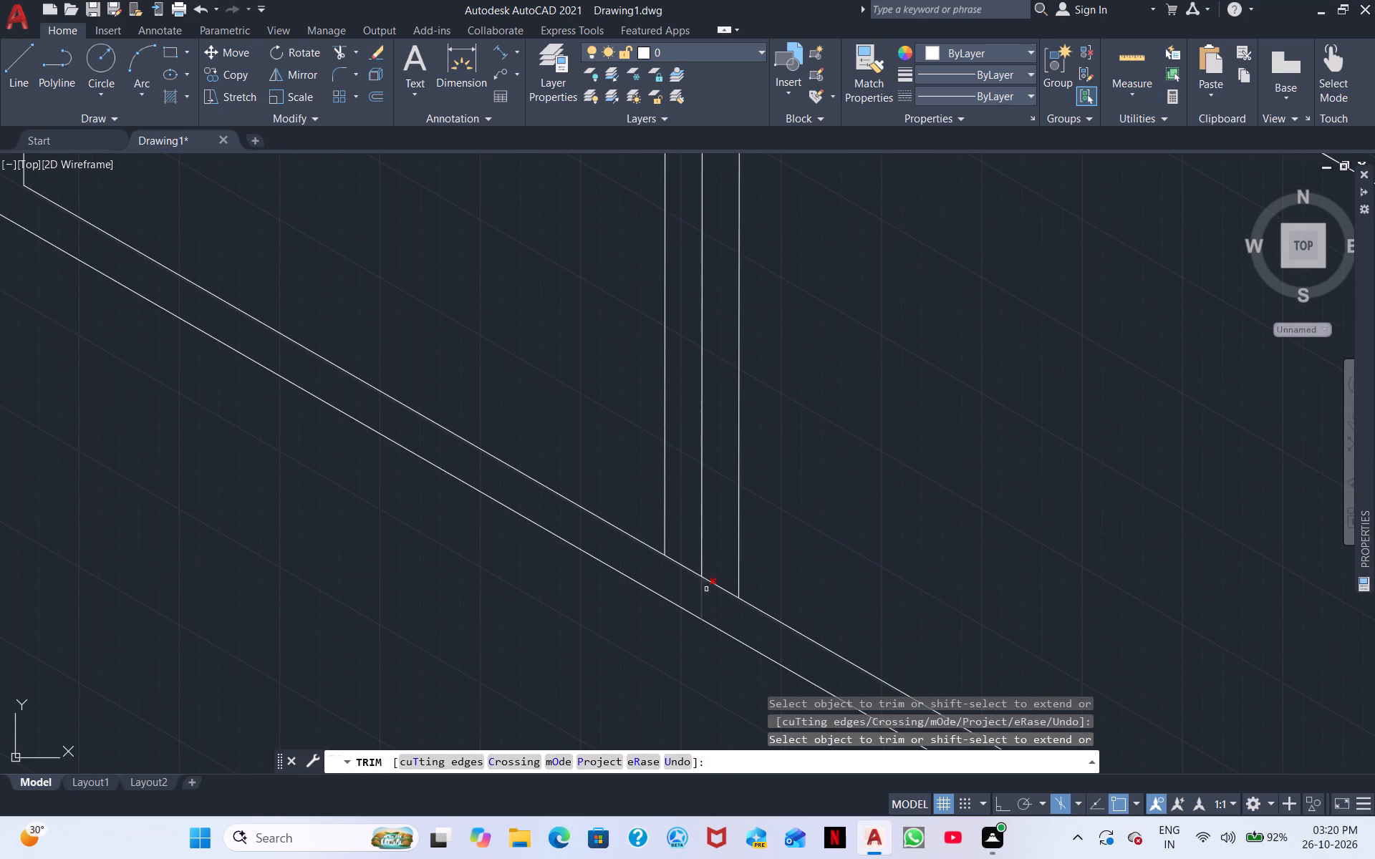
{"action": "left_click", "coordinate": [718, 586]}
{"action": "left_click", "coordinate": [675, 567]}
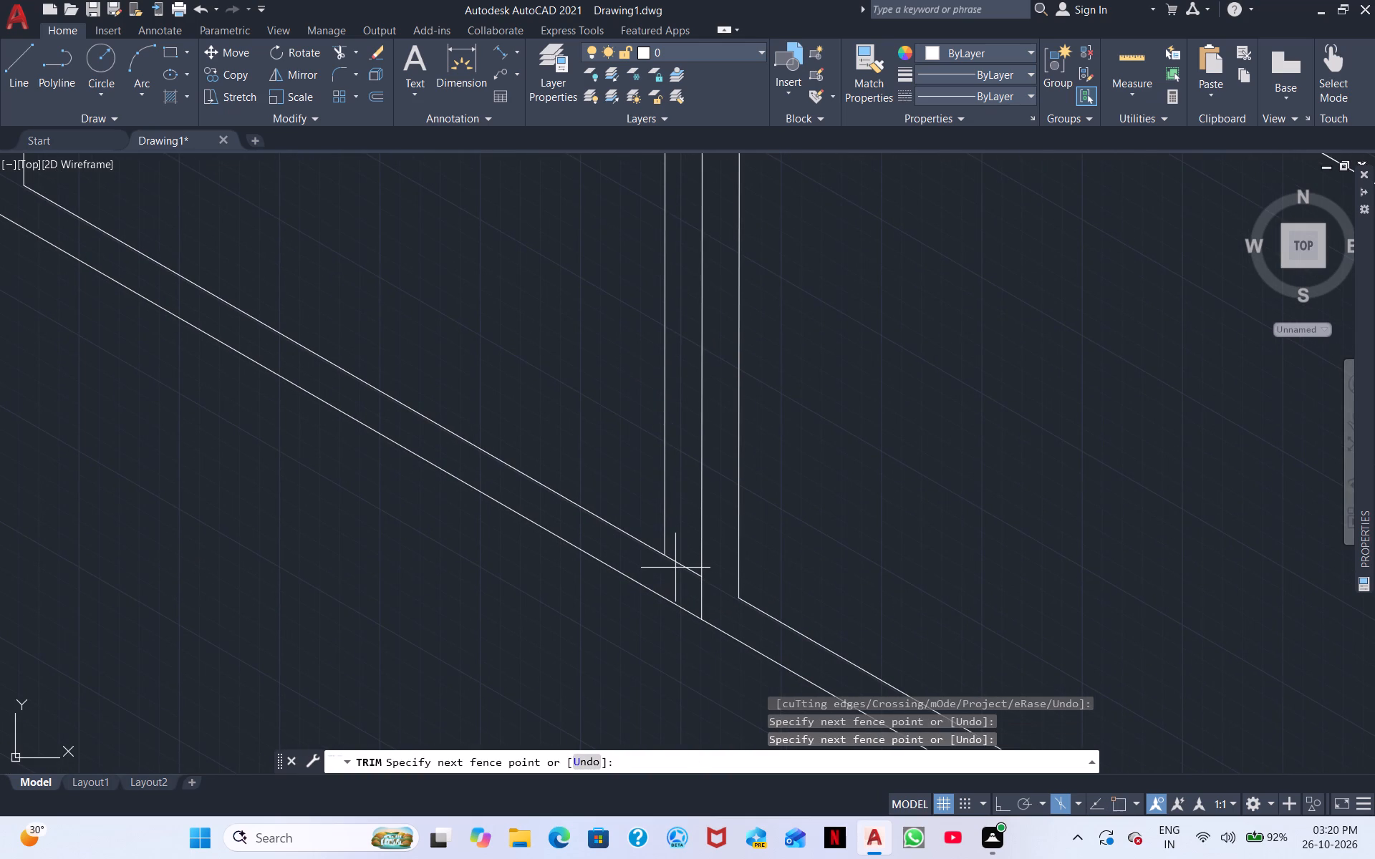
{"action": "left_click_drag", "start_coordinate": [673, 557], "coordinate": [675, 534]}
At the top of the long front's first divider, trim the far side line's overshoot and the frame-line segment beside it.
{"action": "scroll", "coordinate": [696, 505], "scroll_direction": "down", "scroll_amount": 2}
{"action": "middle_click_drag", "start_coordinate": [786, 445], "coordinate": [753, 500]}
{"action": "scroll", "coordinate": [680, 511], "scroll_direction": "up", "scroll_amount": 4}
{"action": "scroll", "coordinate": [680, 505], "scroll_direction": "down", "scroll_amount": 3}
{"action": "middle_click_drag", "start_coordinate": [720, 433], "coordinate": [709, 652]}
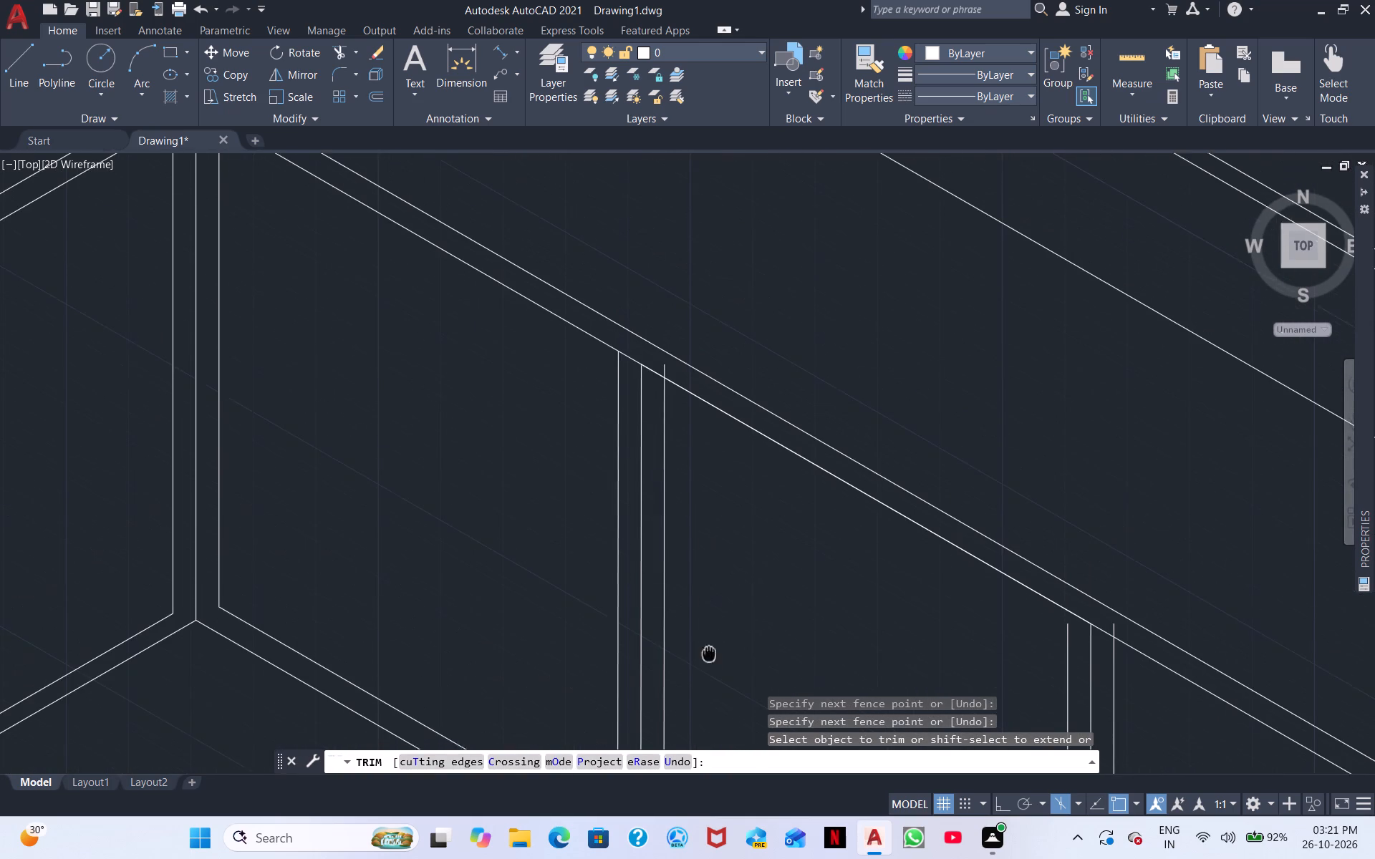
{"action": "middle_click_drag", "start_coordinate": [709, 652], "coordinate": [709, 659]}
{"action": "left_click", "coordinate": [663, 372]}
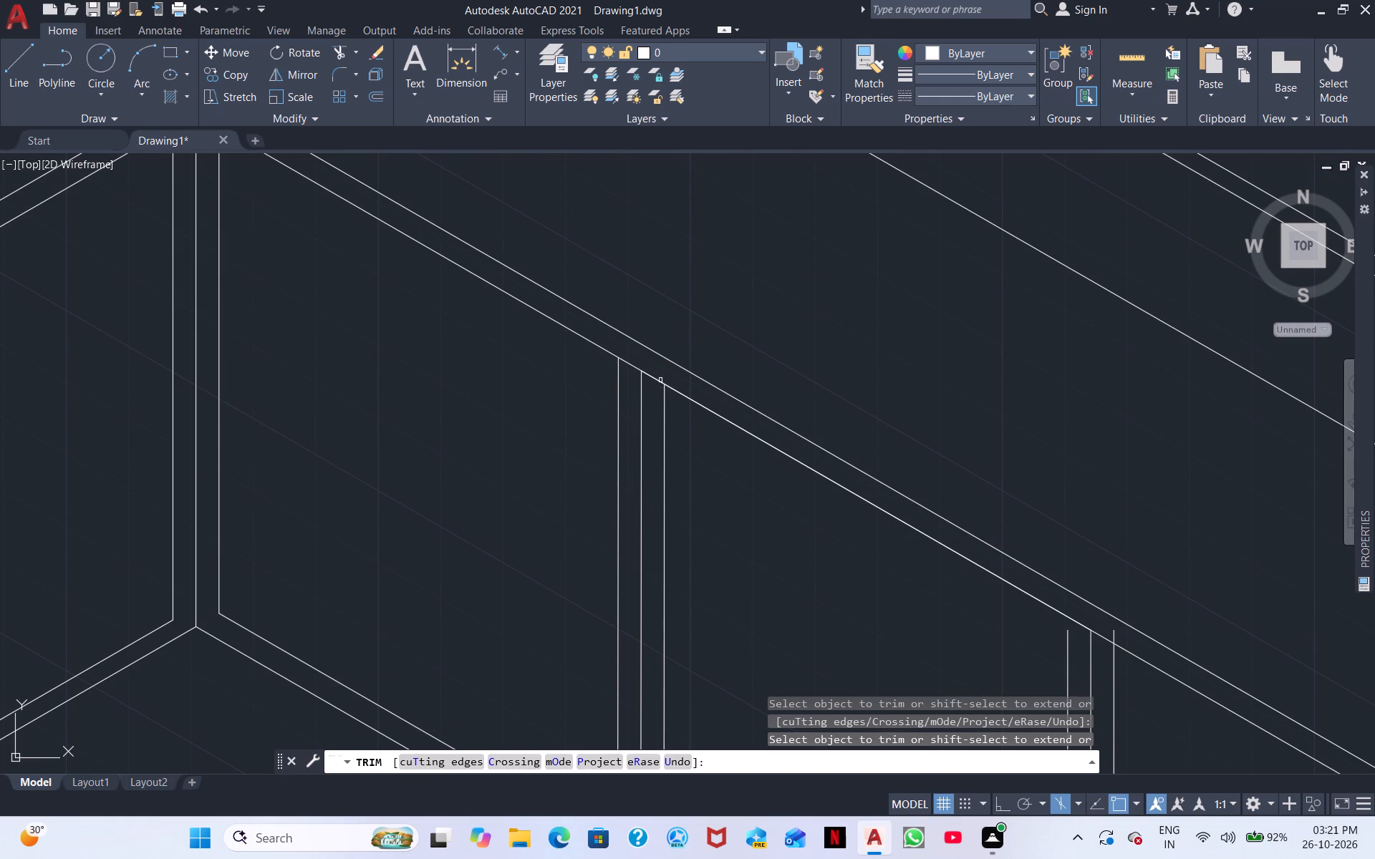
{"action": "left_click", "coordinate": [658, 381]}
Extend the long counter's upper offset line to the edge at the counter's outer end.
{"action": "scroll", "coordinate": [724, 411], "scroll_direction": "down", "scroll_amount": 2}
{"action": "middle_click_drag", "start_coordinate": [954, 460], "coordinate": [724, 366]}
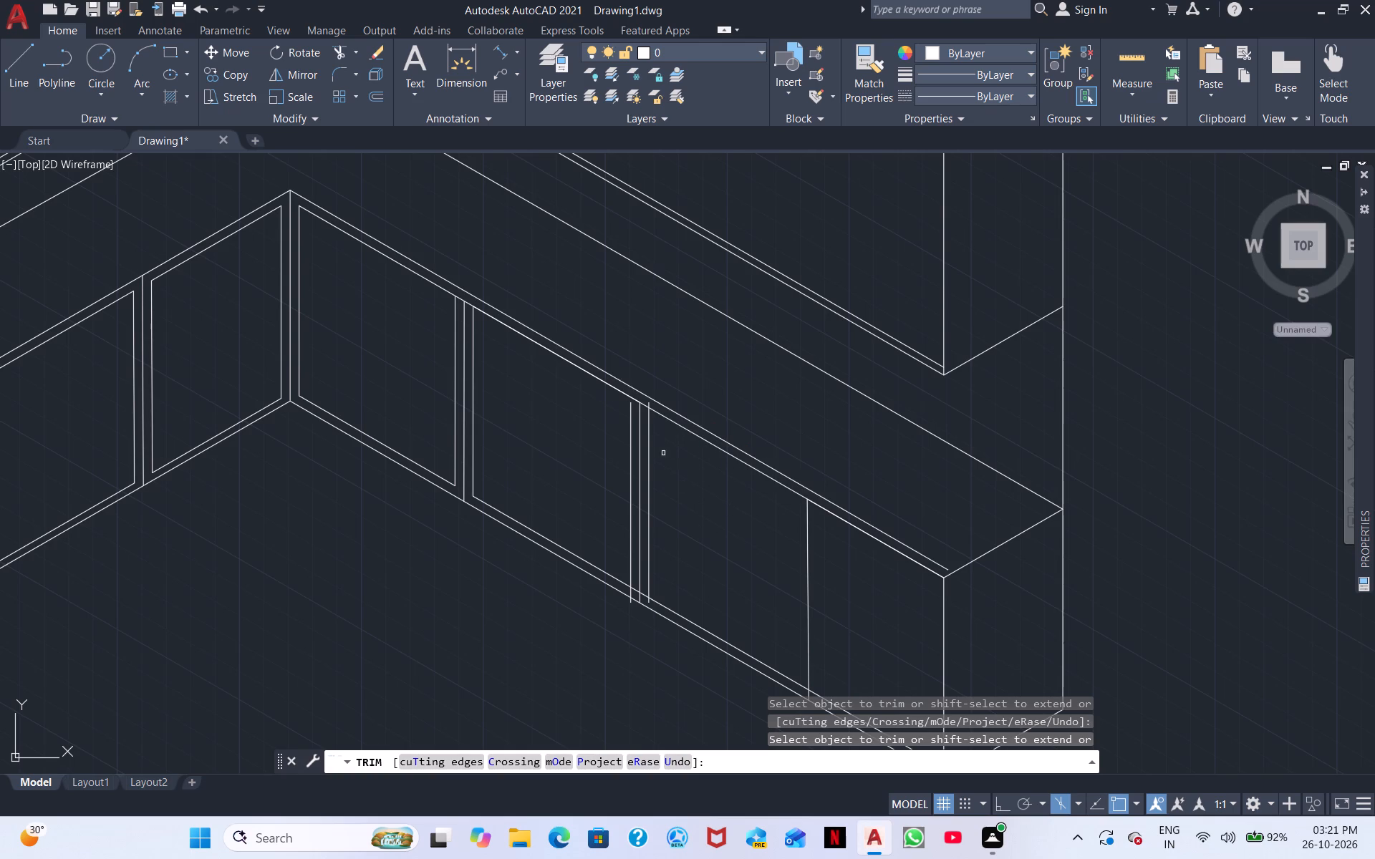
{"action": "middle_click_drag", "start_coordinate": [877, 596], "coordinate": [908, 470]}
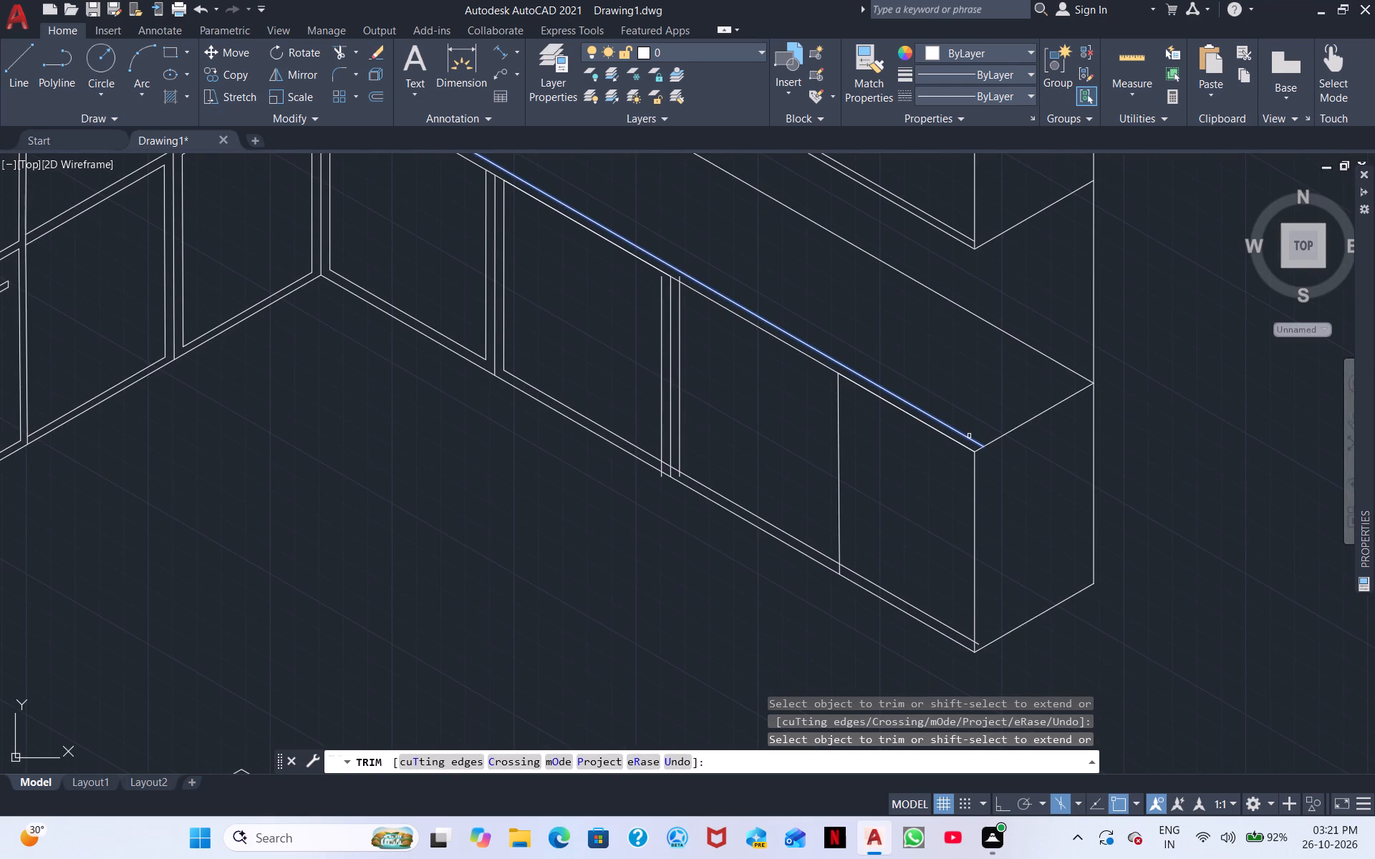
{"action": "left_click", "coordinate": [969, 436], "text": "shift"}
{"action": "right_click", "coordinate": [1077, 525]}
{"action": "left_click", "coordinate": [1123, 527]}
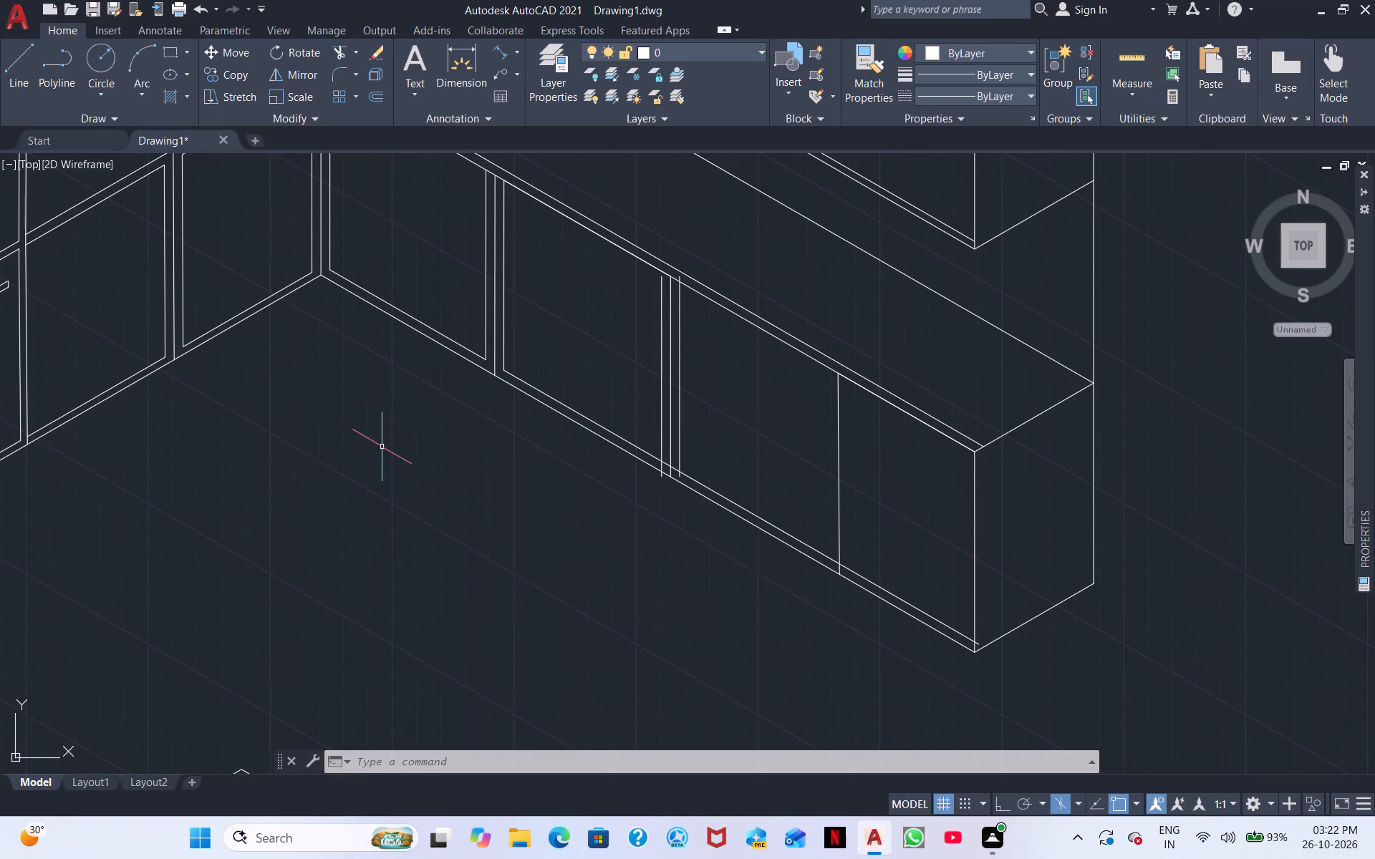
Examine the island with its stools, and compare it with the base cabinet door frames along the long counter.
{"action": "scroll", "coordinate": [382, 447], "scroll_direction": "up", "scroll_amount": 3}
{"action": "middle_click_drag", "start_coordinate": [332, 458], "coordinate": [636, 411]}
{"action": "scroll", "coordinate": [637, 411], "scroll_direction": "down", "scroll_amount": 3}
{"action": "middle_click_drag", "start_coordinate": [505, 486], "coordinate": [729, 361]}
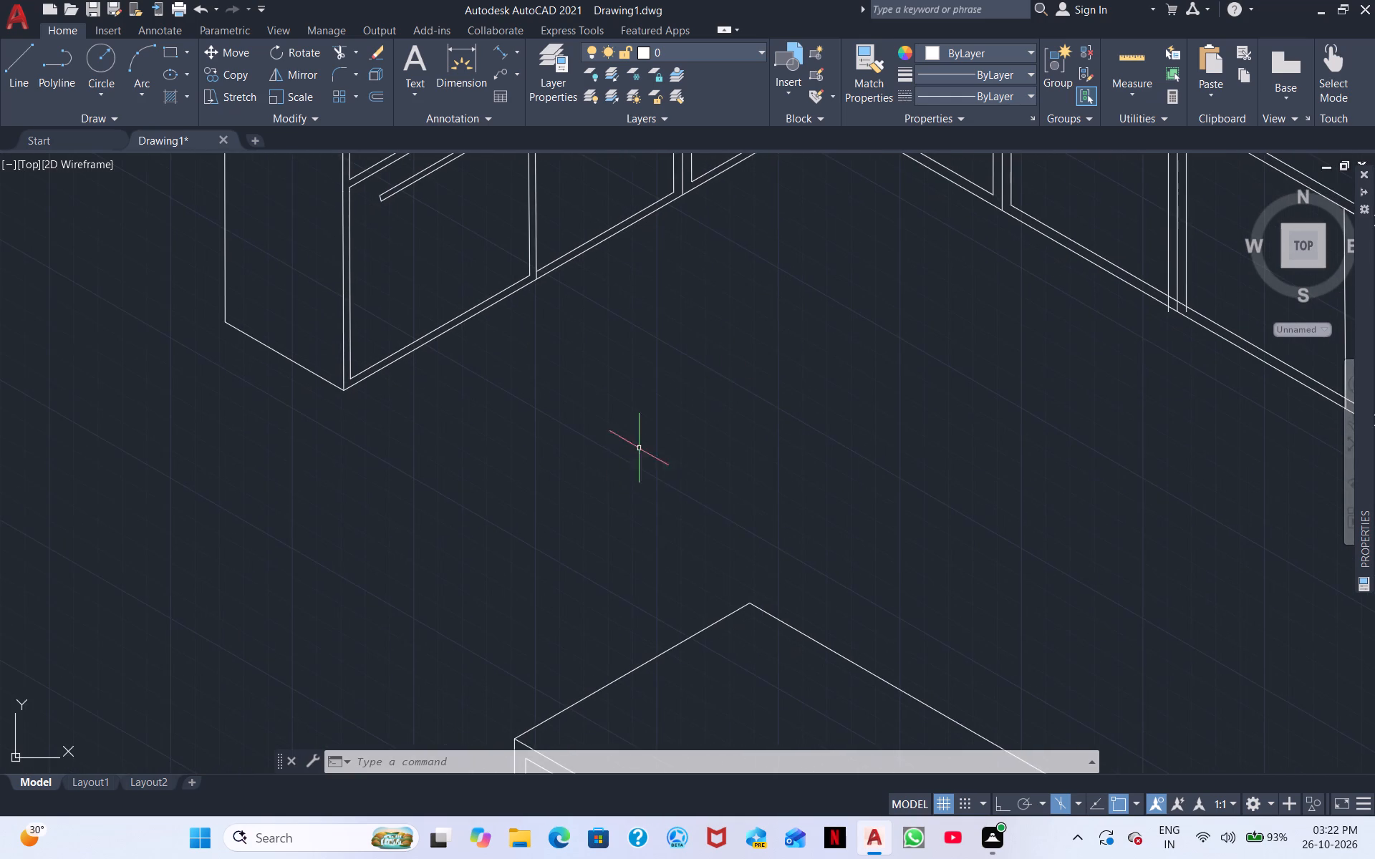
{"action": "middle_click_drag", "start_coordinate": [591, 487], "coordinate": [710, 392]}
{"action": "middle_click_drag", "start_coordinate": [668, 472], "coordinate": [781, 403]}
{"action": "scroll", "coordinate": [744, 439], "scroll_direction": "down", "scroll_amount": 1}
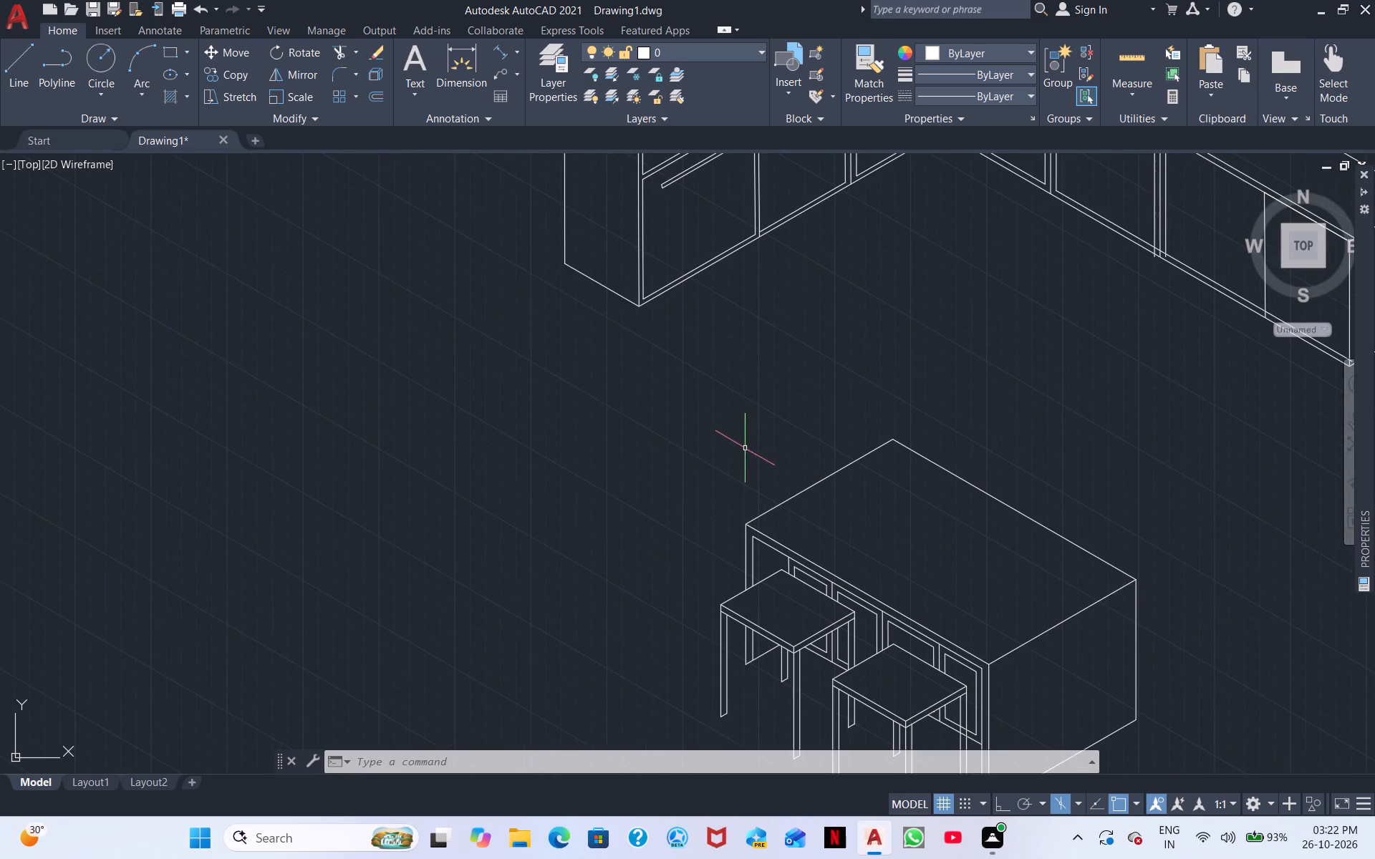
{"action": "middle_click_drag", "start_coordinate": [737, 442], "coordinate": [566, 371]}
{"action": "scroll", "coordinate": [713, 394], "scroll_direction": "up", "scroll_amount": 1}
{"action": "middle_click_drag", "start_coordinate": [720, 433], "coordinate": [710, 434]}
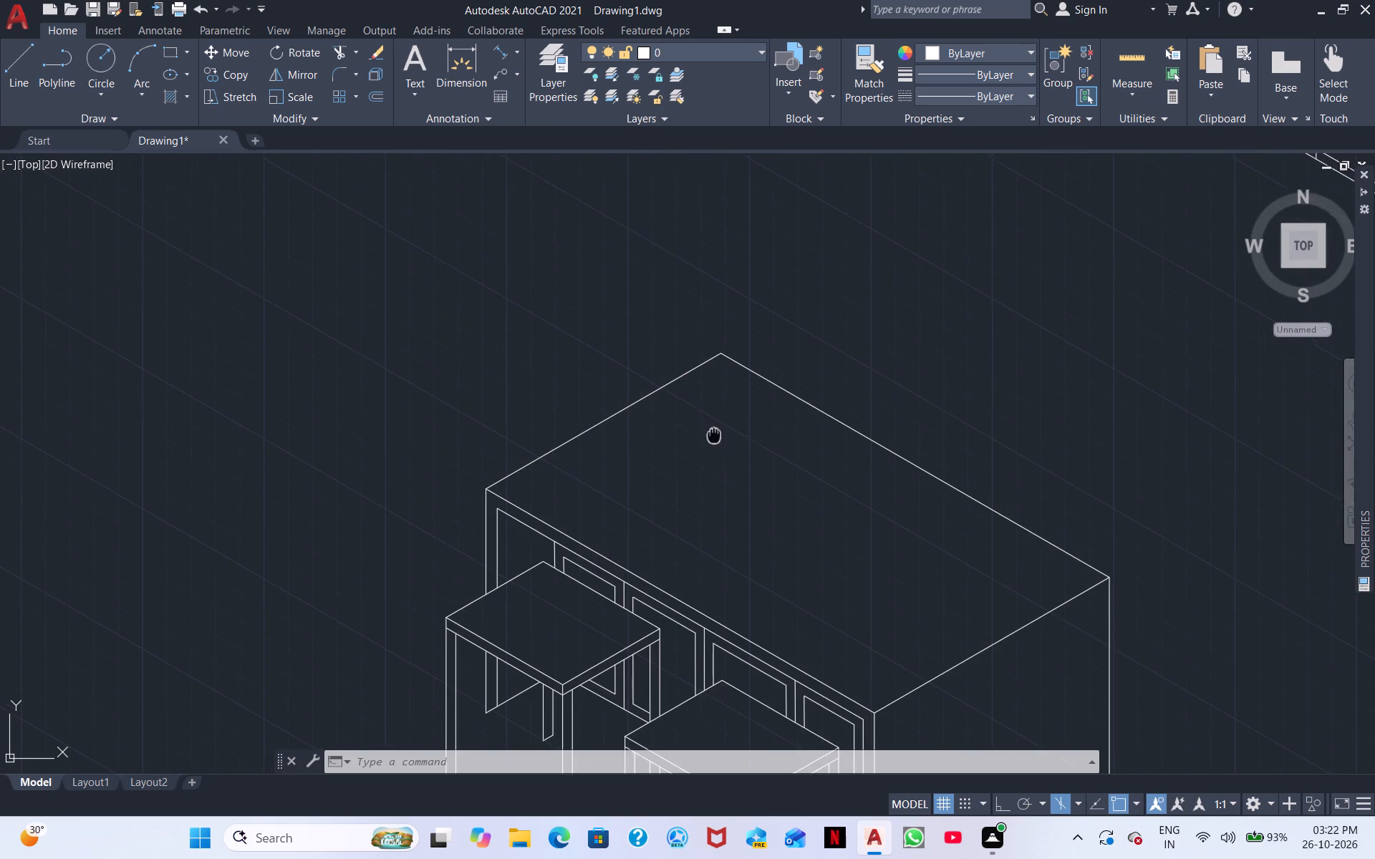
{"action": "middle_click_drag", "start_coordinate": [710, 434], "coordinate": [493, 332]}
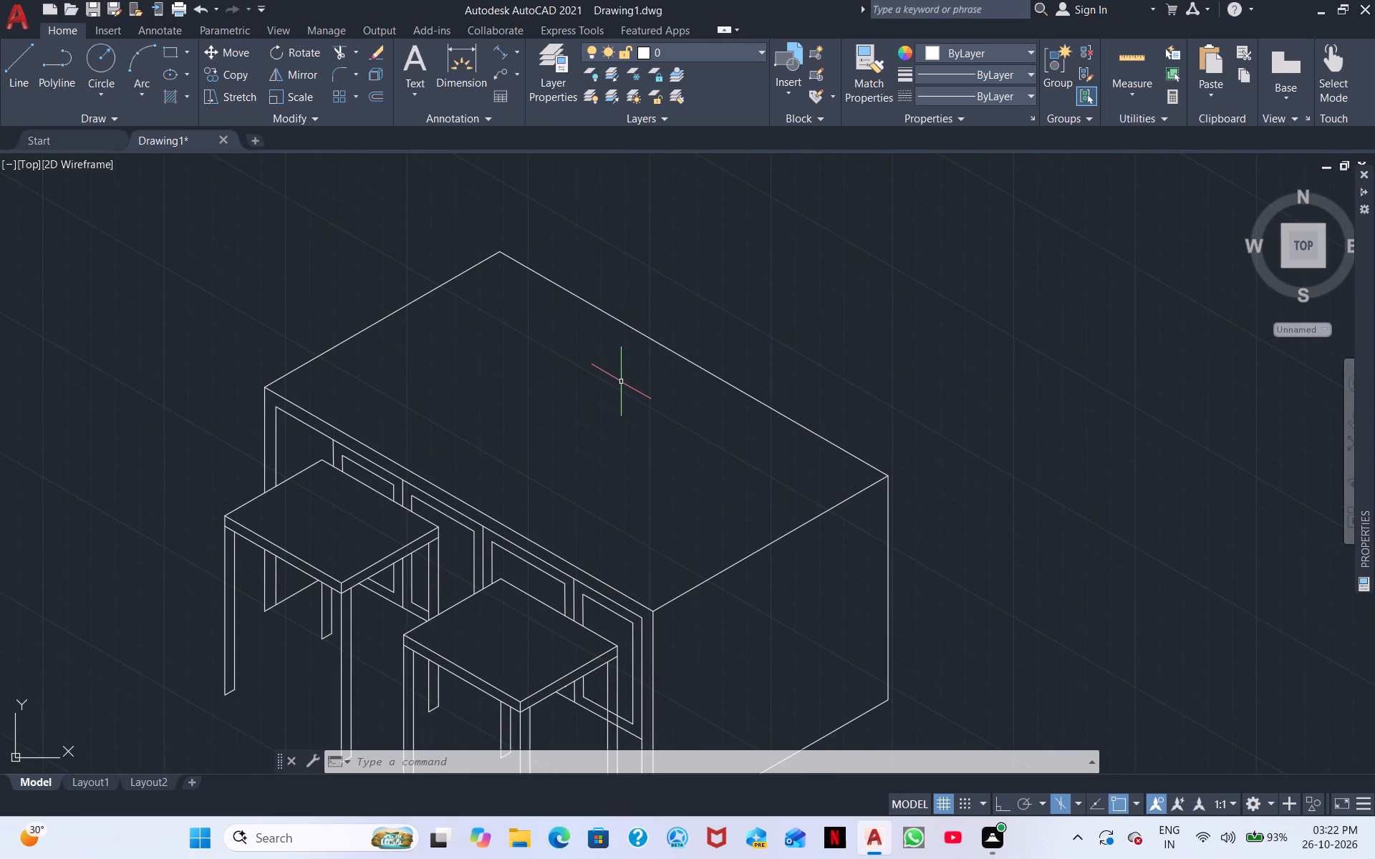
{"action": "scroll", "coordinate": [500, 568], "scroll_direction": "up", "scroll_amount": 1}
{"action": "scroll", "coordinate": [499, 568], "scroll_direction": "down", "scroll_amount": 2}
{"action": "middle_click_drag", "start_coordinate": [536, 475], "coordinate": [529, 387]}
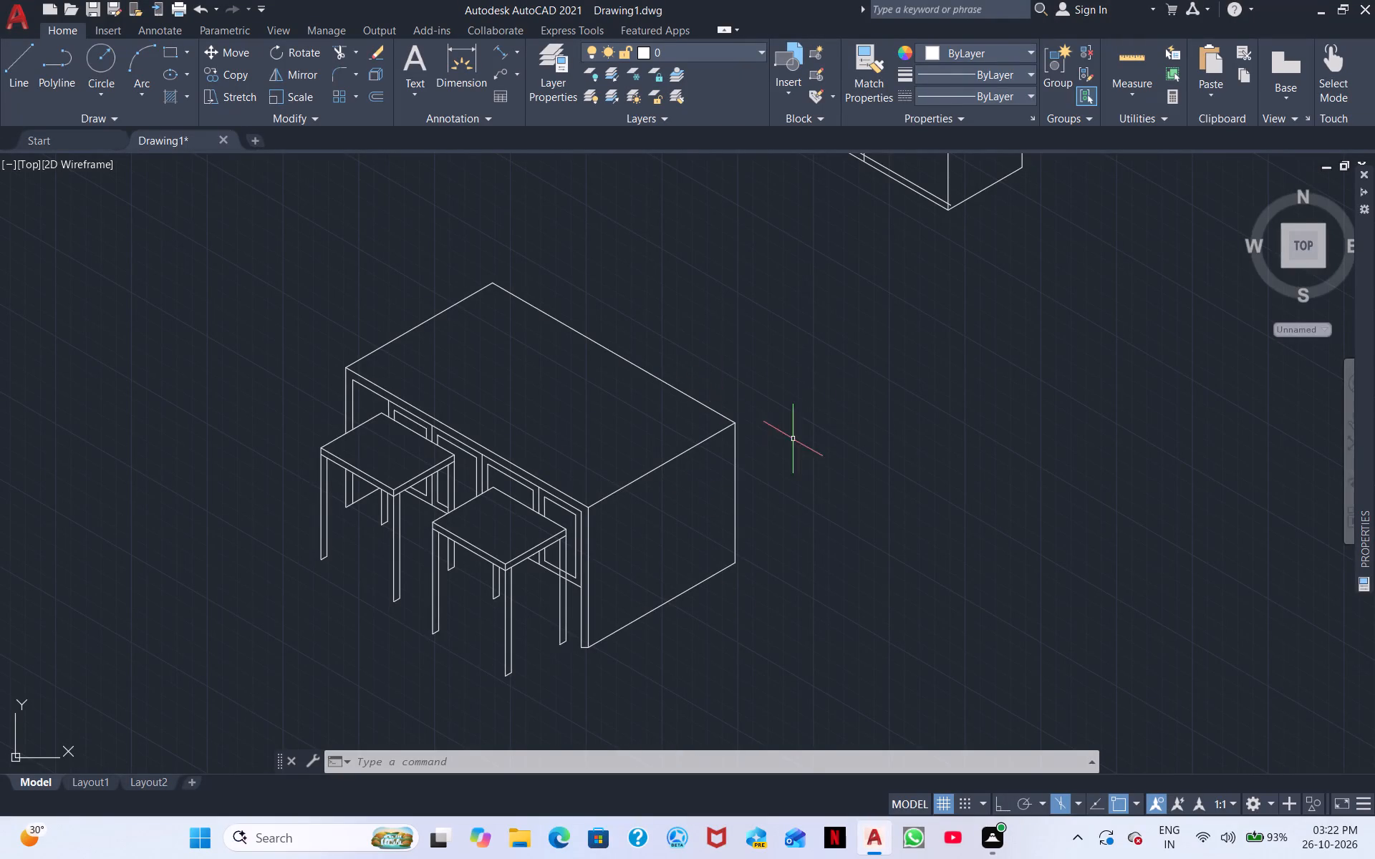
{"action": "scroll", "coordinate": [854, 382], "scroll_direction": "down", "scroll_amount": 1}
{"action": "middle_click_drag", "start_coordinate": [845, 367], "coordinate": [556, 654]}
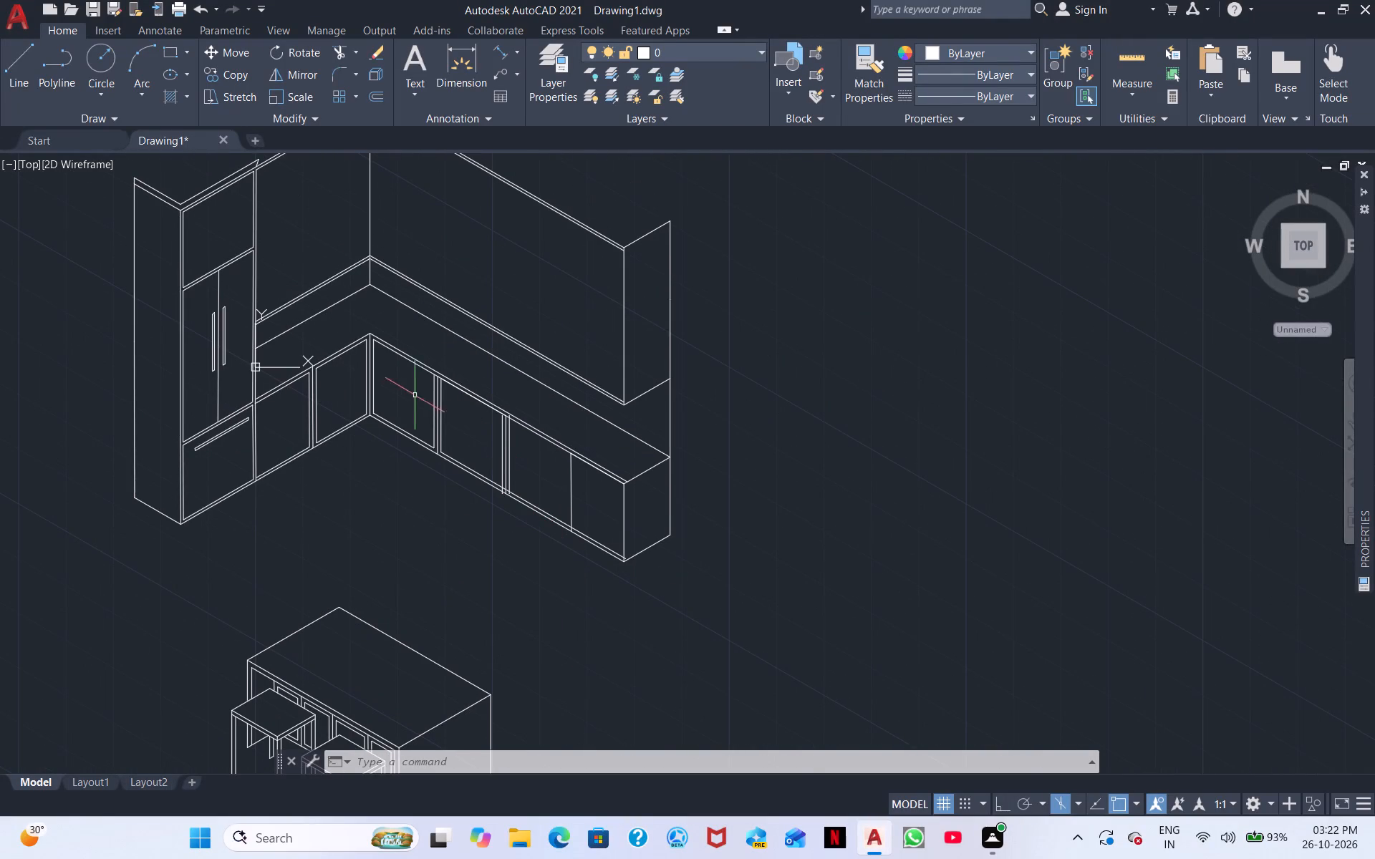
{"action": "scroll", "coordinate": [427, 302], "scroll_direction": "up", "scroll_amount": 3}
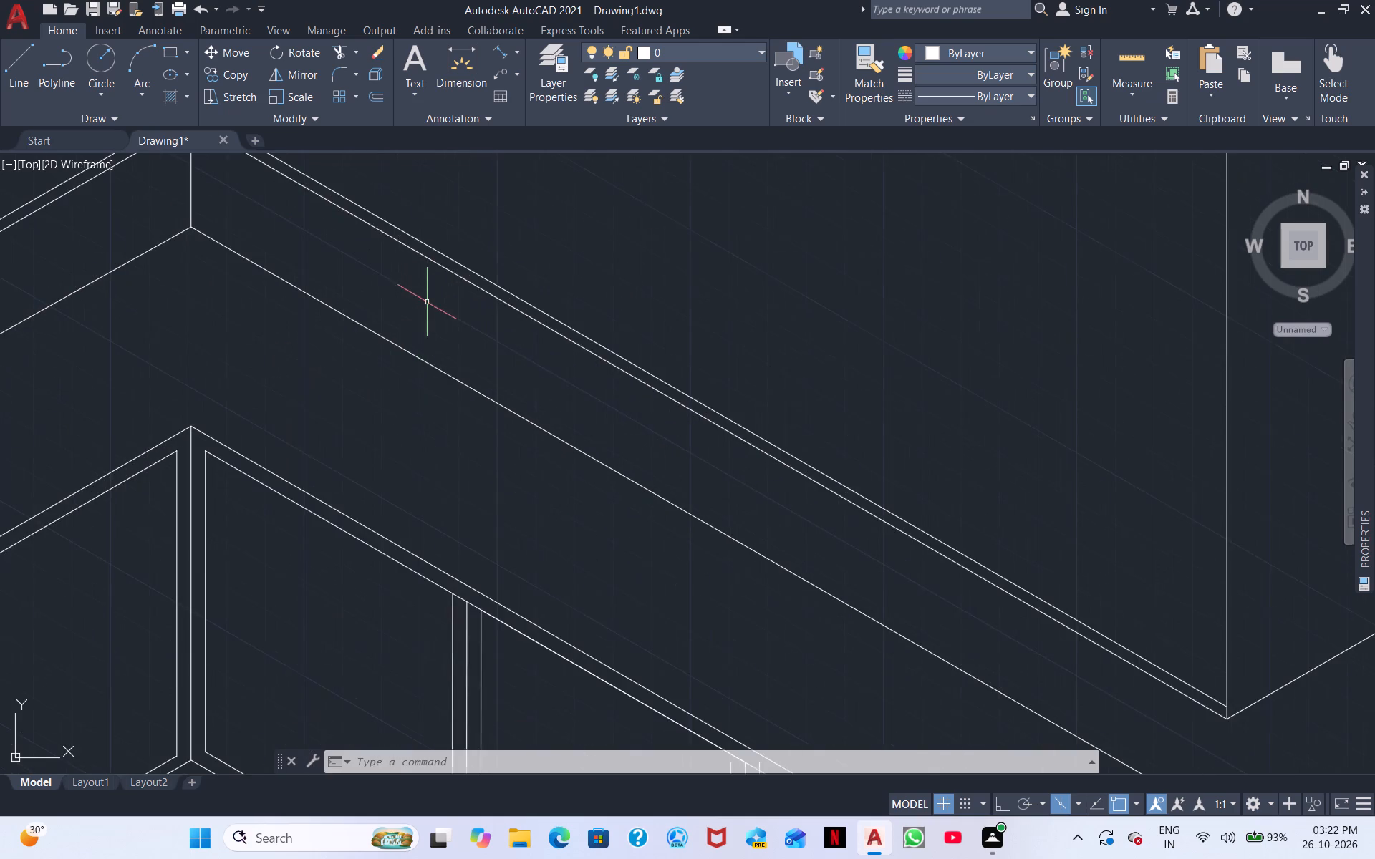
{"action": "middle_click_drag", "start_coordinate": [506, 521], "coordinate": [630, 281]}
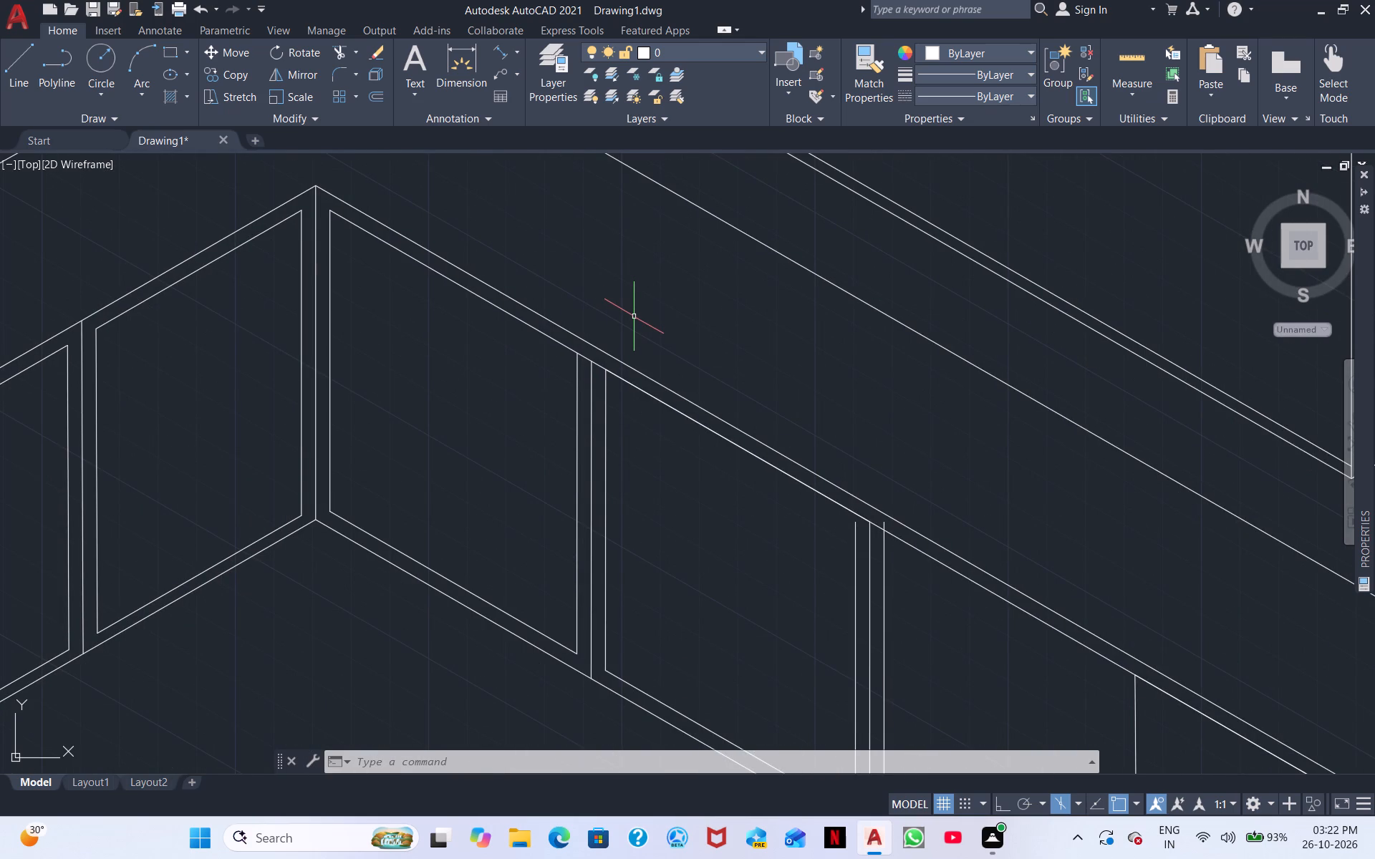
Draw a narrow closed four-line outline parallel to the counter edge, near the top of the long front's outermost cabinet panel.
{"action": "scroll", "coordinate": [781, 436], "scroll_direction": "down", "scroll_amount": 1}
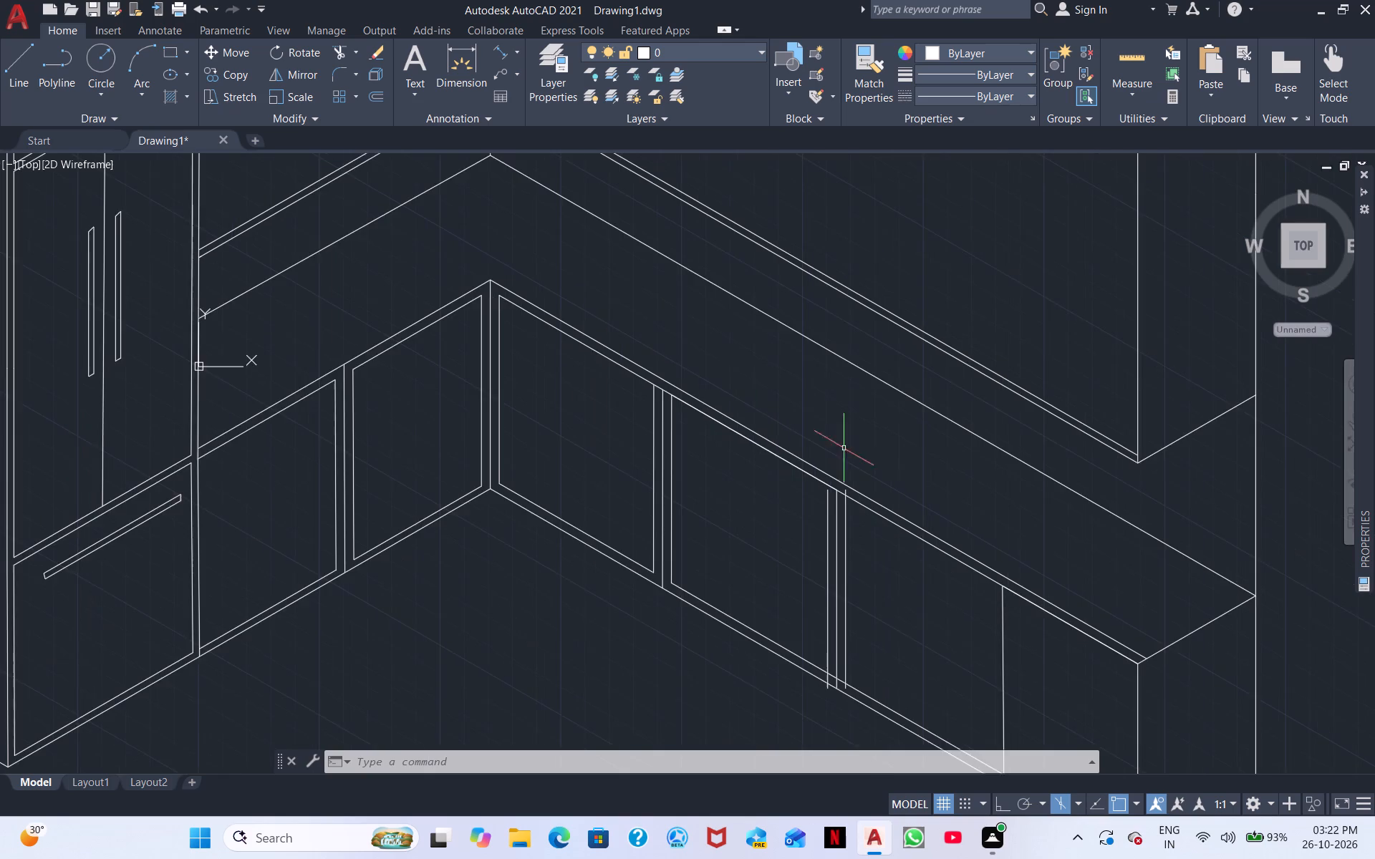
{"action": "middle_click_drag", "start_coordinate": [902, 467], "coordinate": [702, 348]}
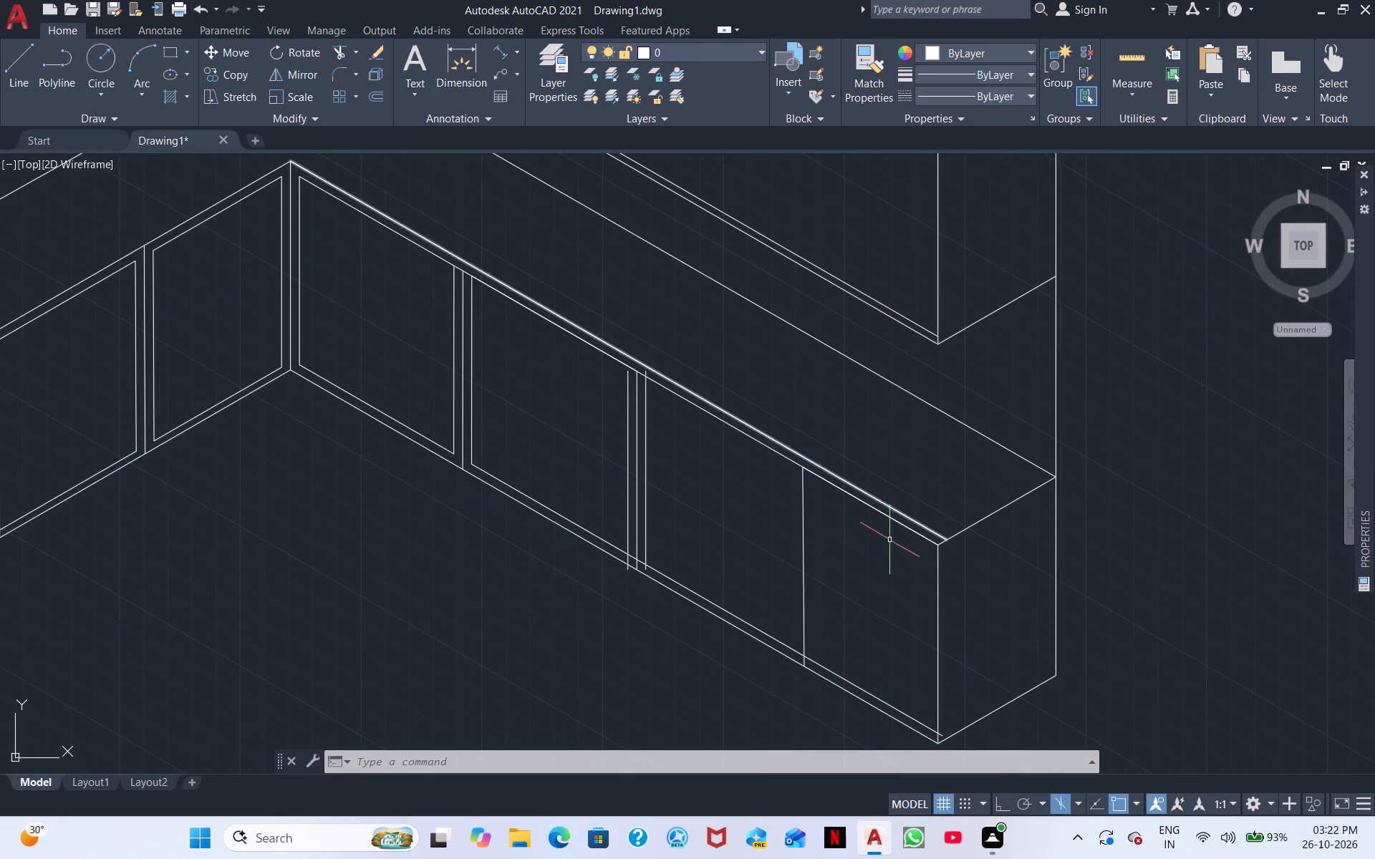
{"action": "scroll", "coordinate": [853, 560], "scroll_direction": "up", "scroll_amount": 1}
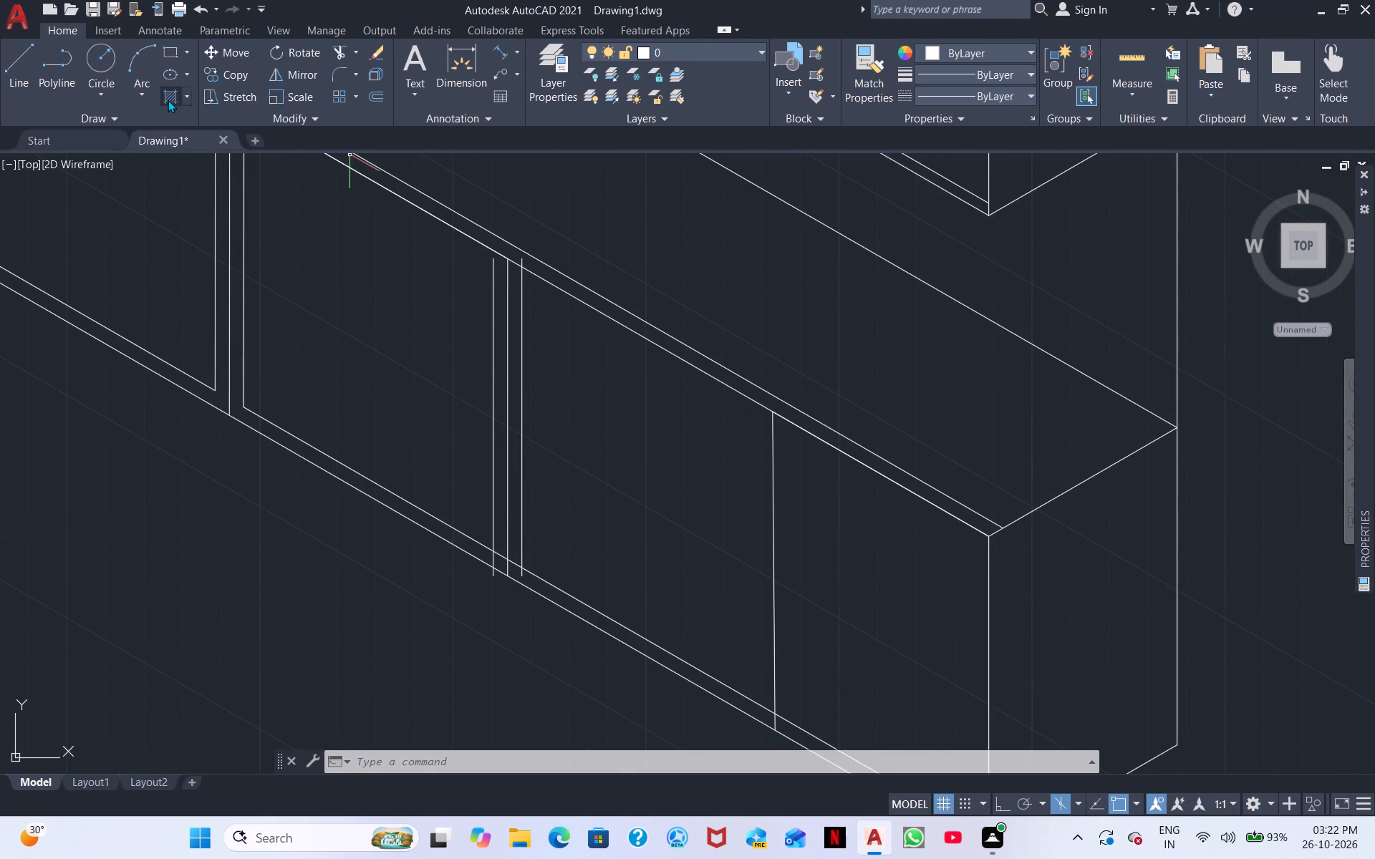
{"action": "left_click", "coordinate": [11, 74]}
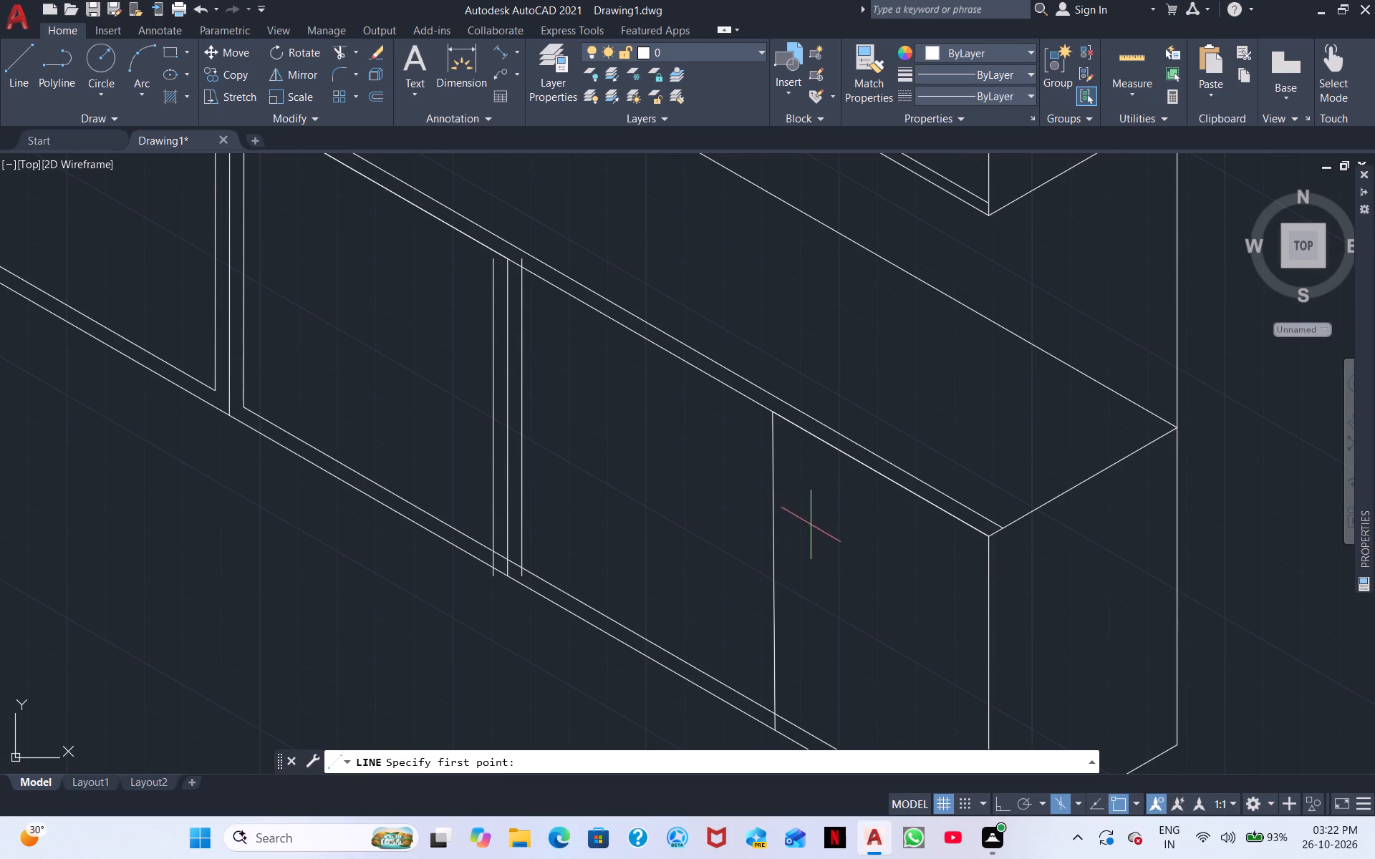
{"action": "left_click", "coordinate": [814, 480]}
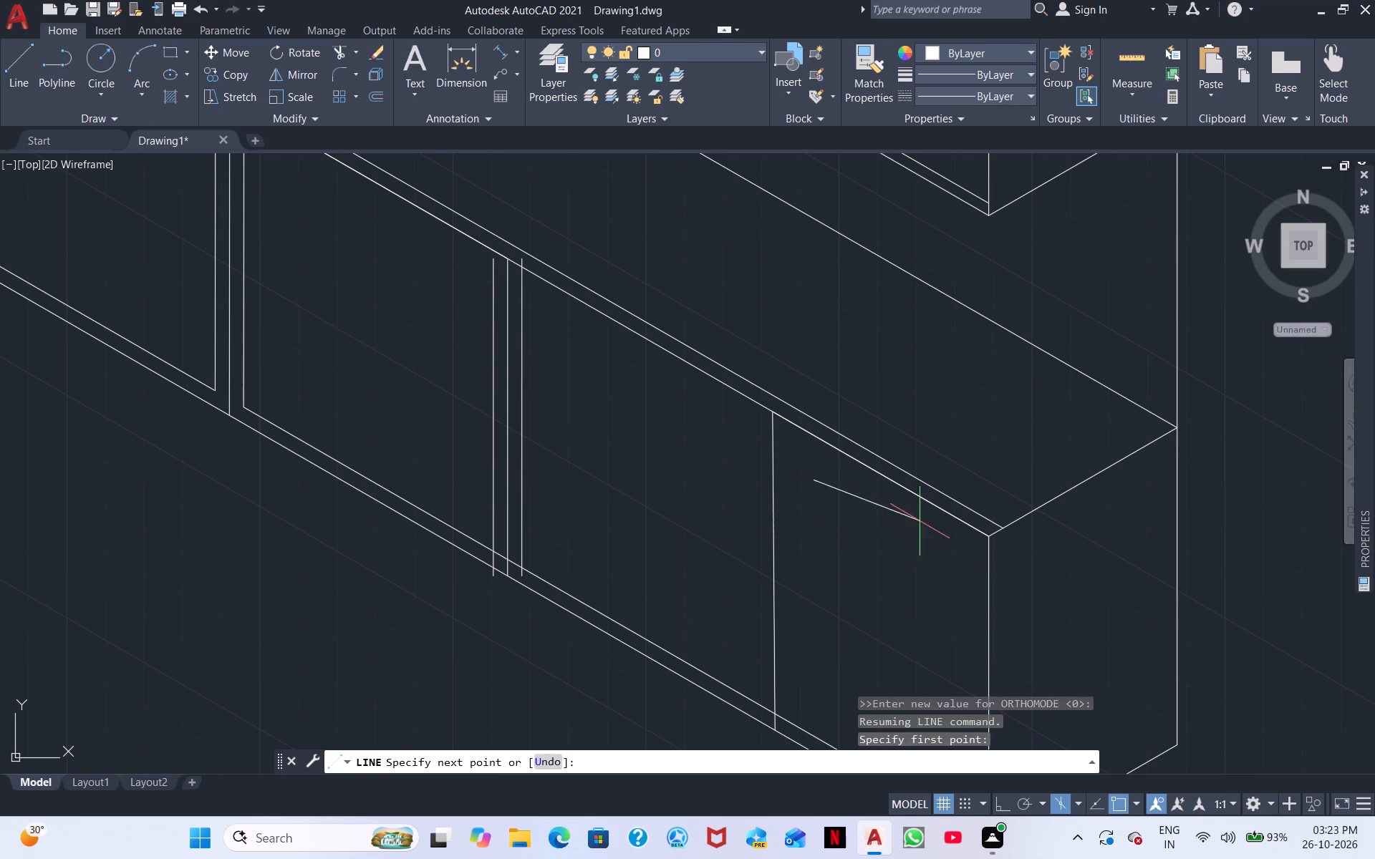
{"action": "double_click", "coordinate": [947, 555]}
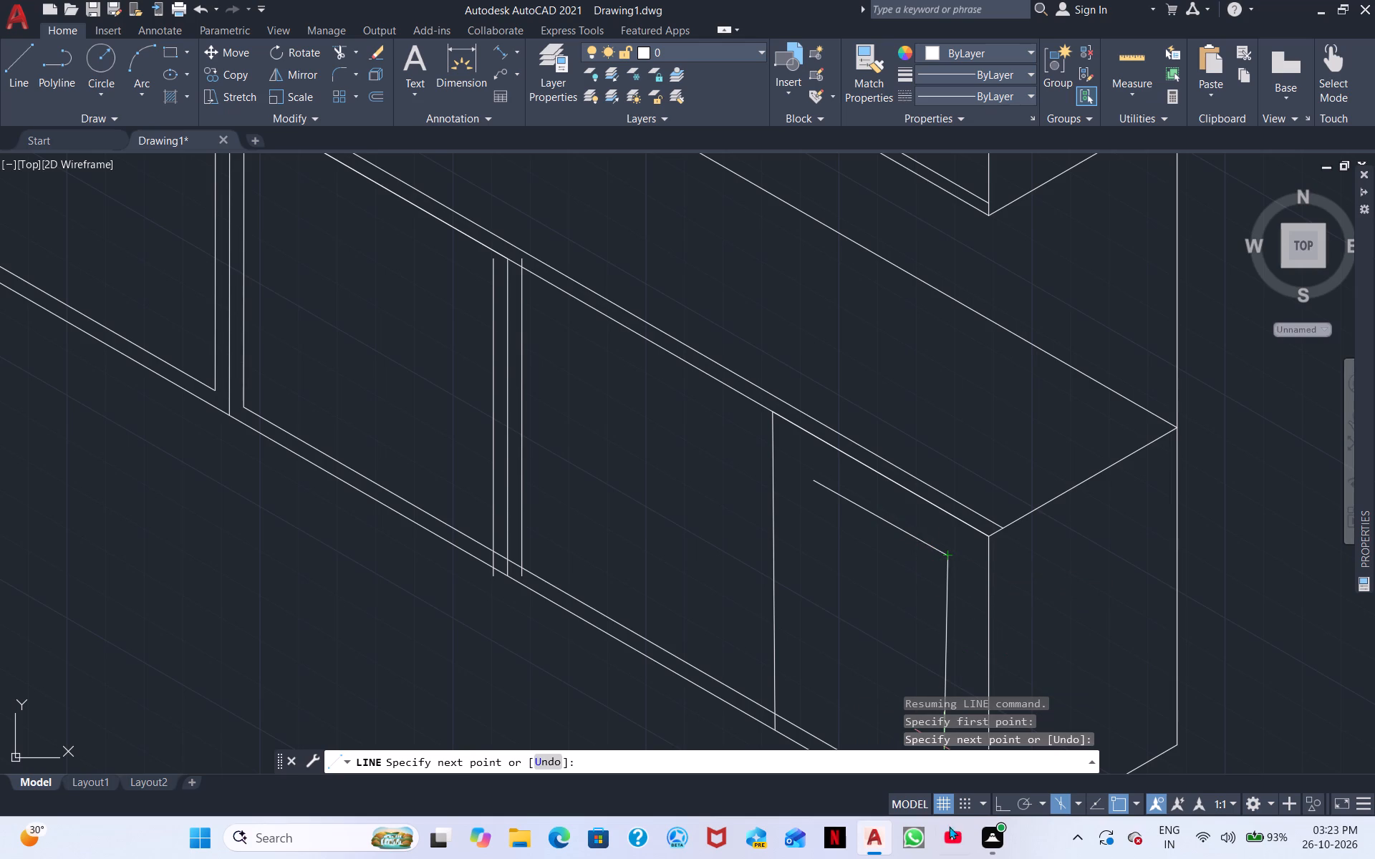
{"action": "left_click", "coordinate": [999, 806]}
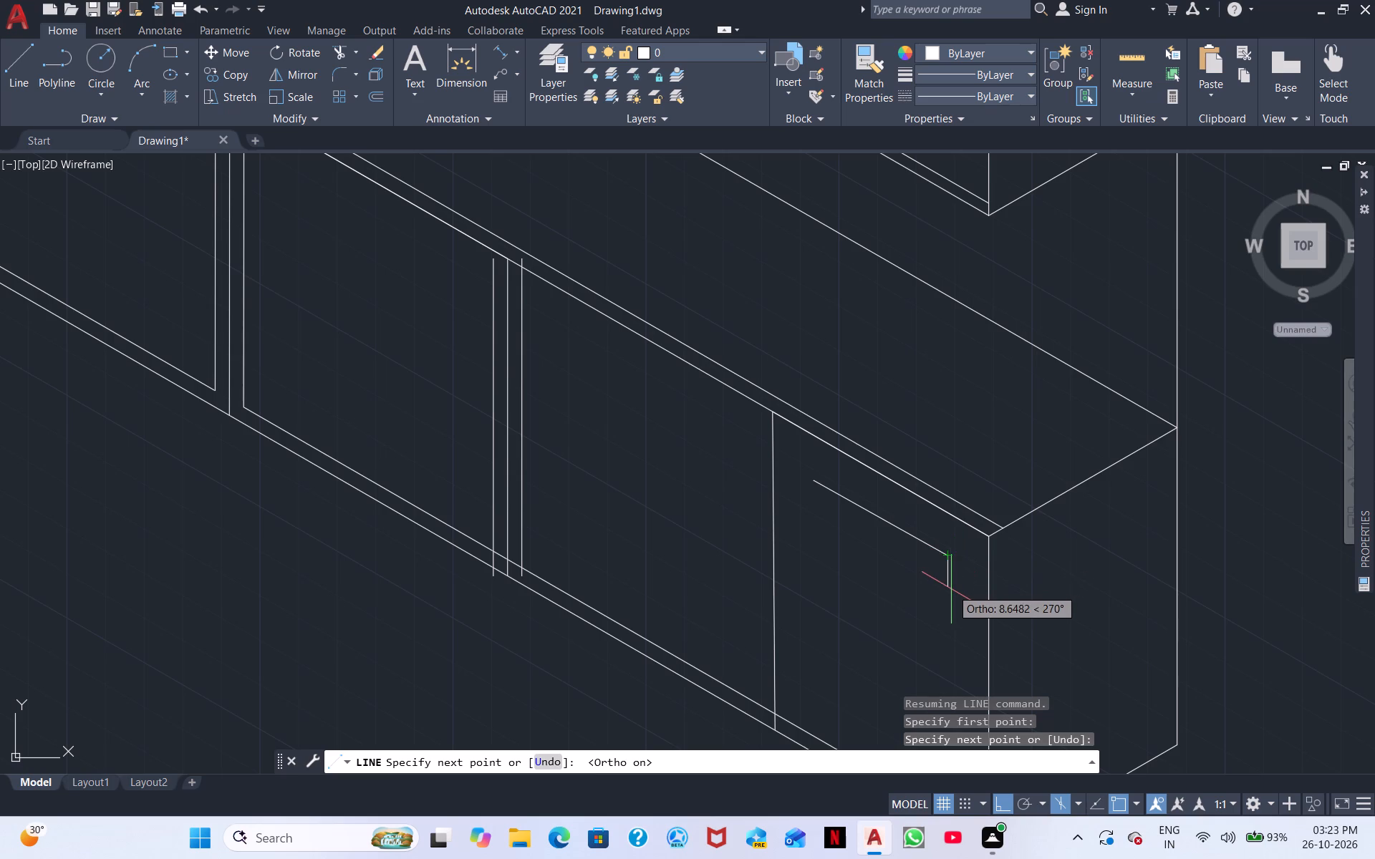
{"action": "left_click", "coordinate": [944, 577]}
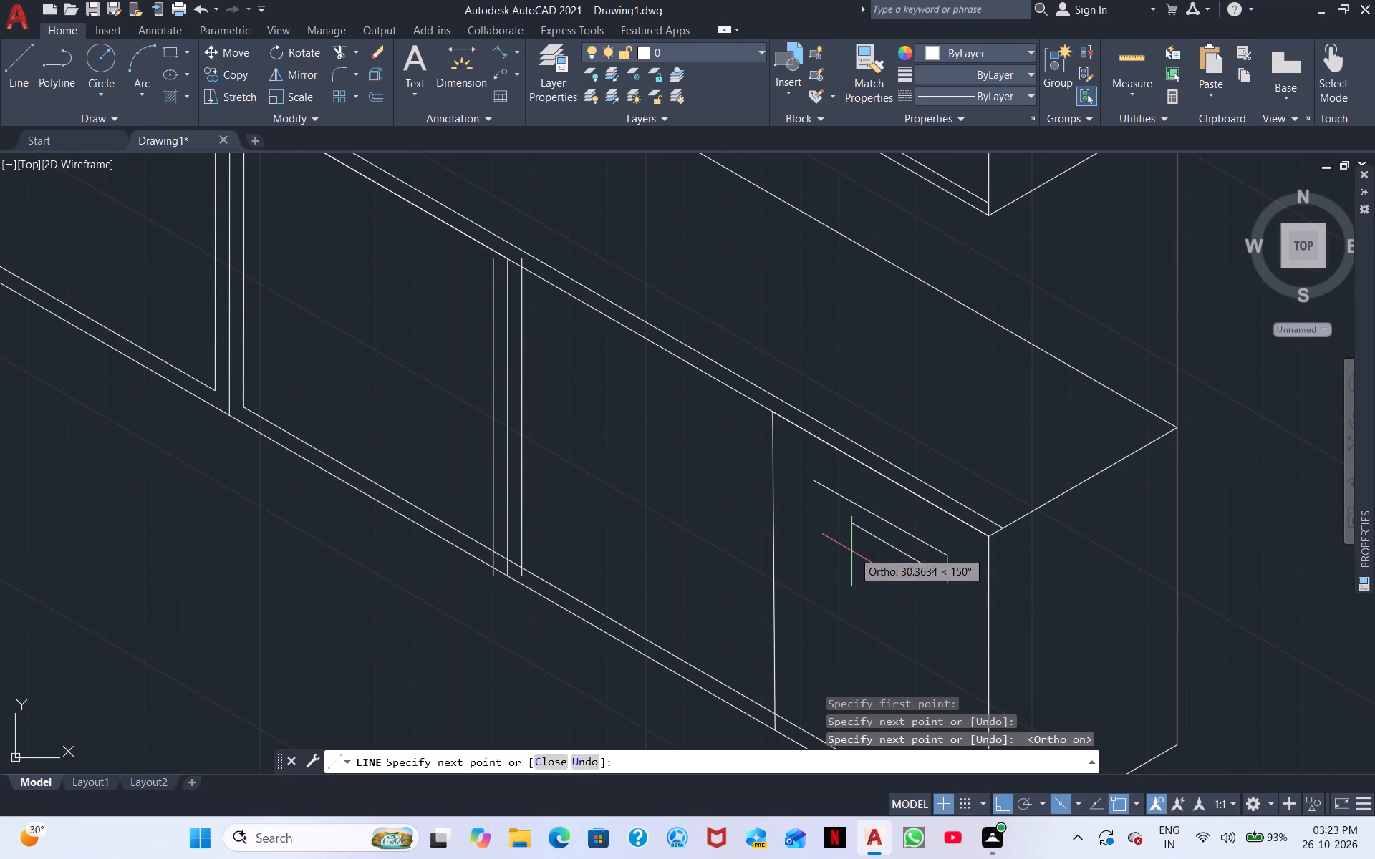
{"action": "double_click", "coordinate": [818, 504]}
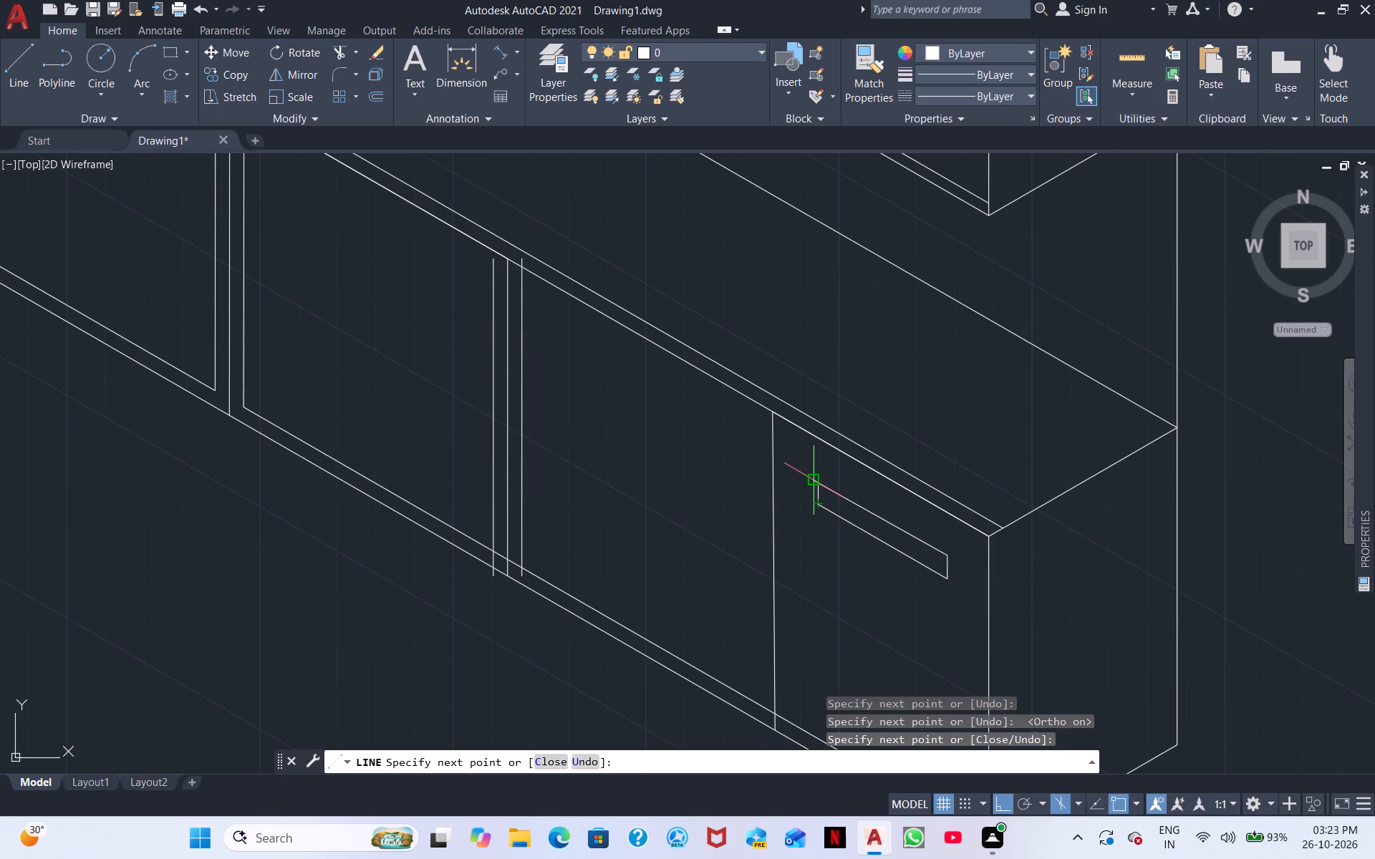
{"action": "left_click", "coordinate": [815, 480]}
{"action": "key", "text": "grave"}
{"action": "key", "text": "Escape"}
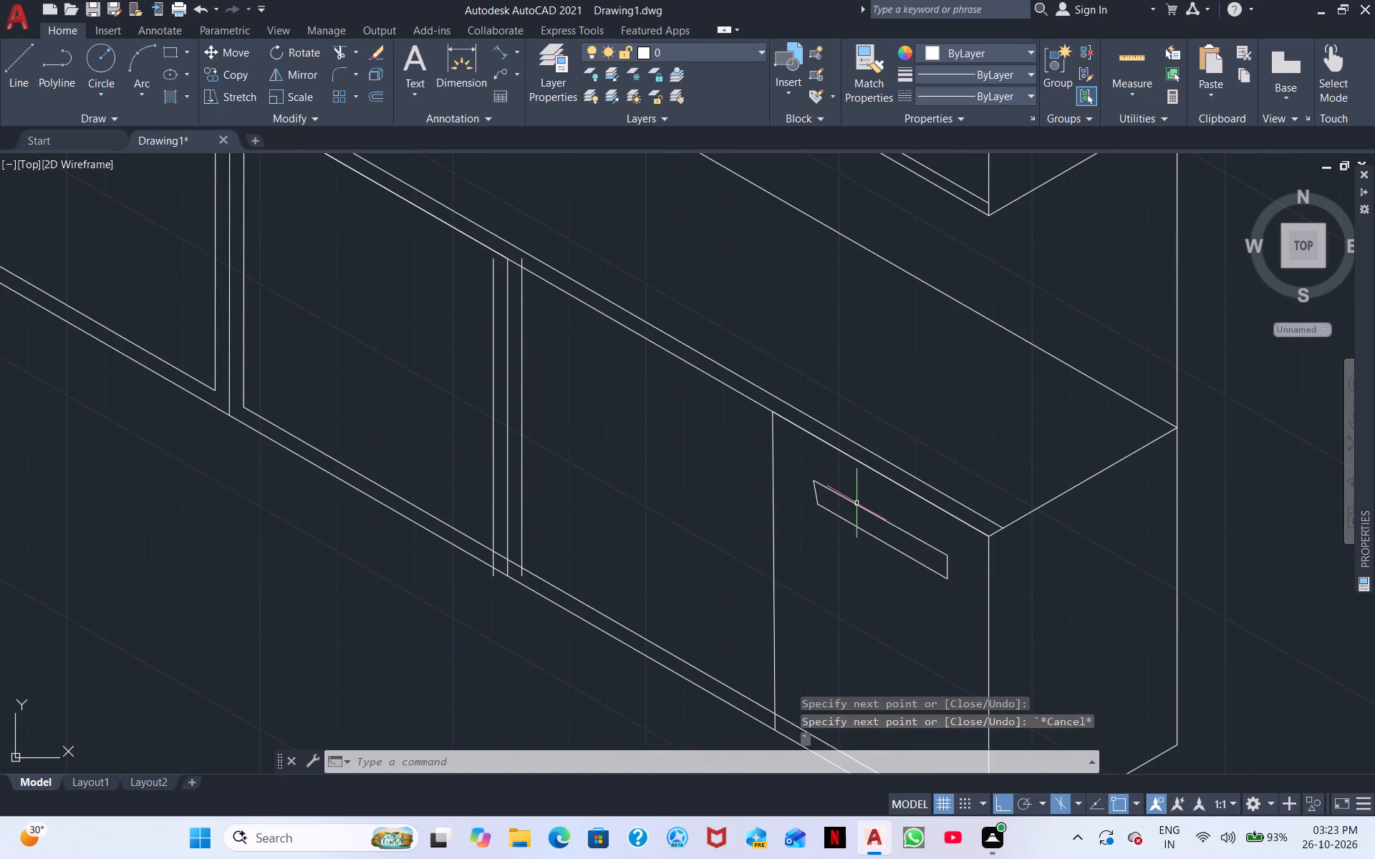
Add a shorter, shallow raised outline on the middle of the narrow outline's upper edge using three connected lines.
{"action": "scroll", "coordinate": [852, 520], "scroll_direction": "down", "scroll_amount": 1}
{"action": "middle_click_drag", "start_coordinate": [897, 616], "coordinate": [1034, 585]}
{"action": "middle_click_drag", "start_coordinate": [980, 558], "coordinate": [997, 618]}
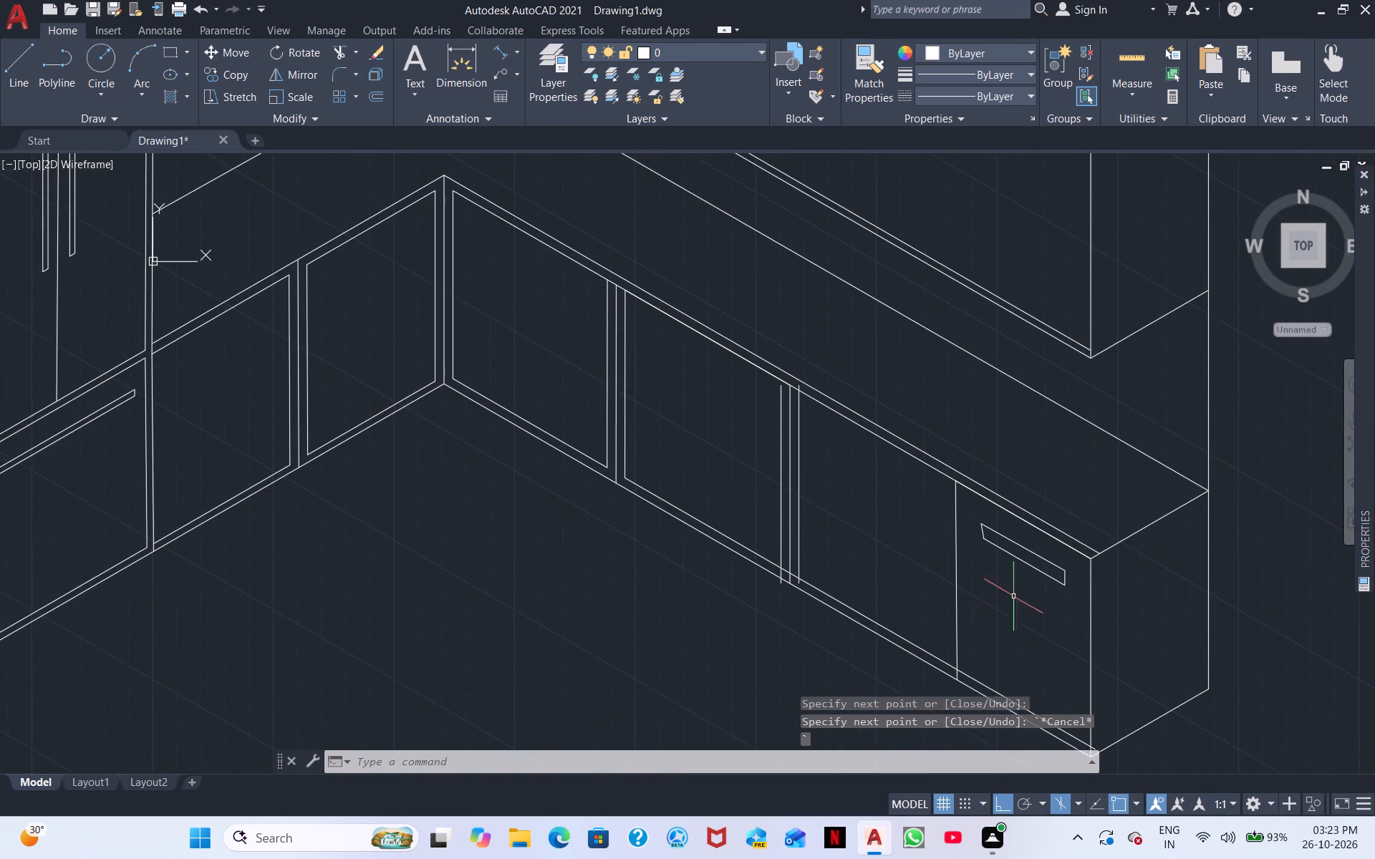
{"action": "scroll", "coordinate": [1023, 542], "scroll_direction": "up", "scroll_amount": 3}
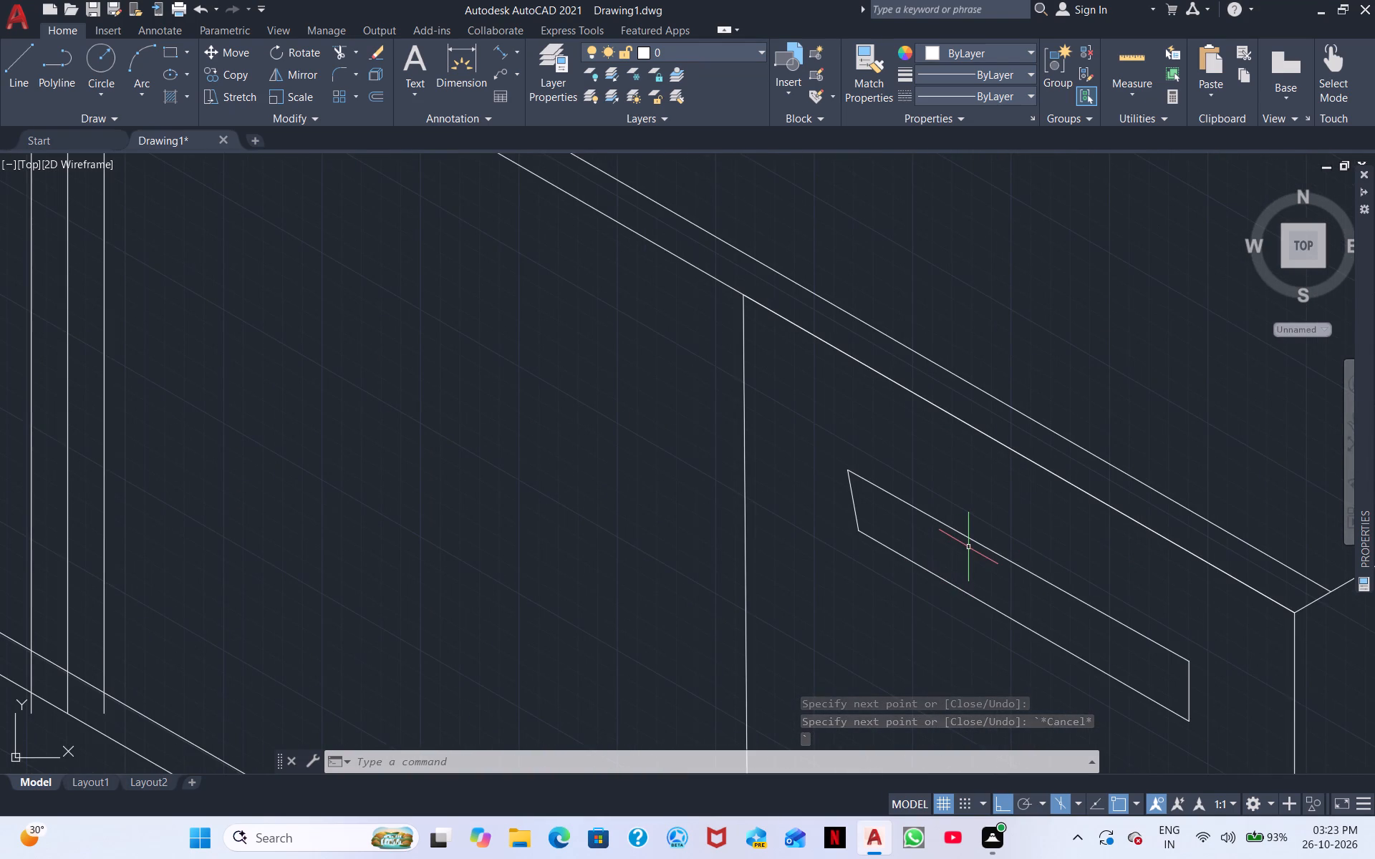
{"action": "right_click", "coordinate": [981, 618]}
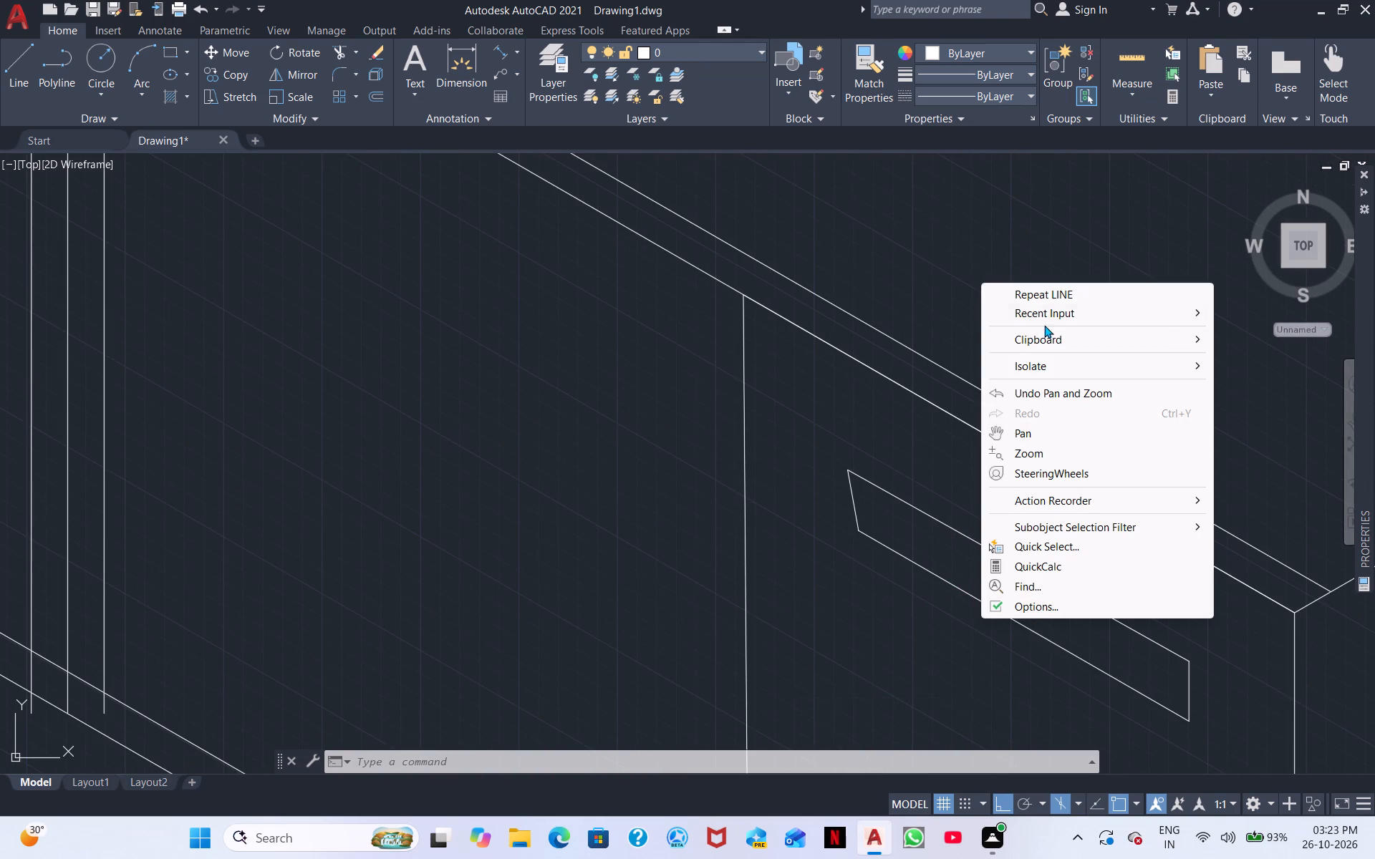
{"action": "left_click", "coordinate": [1075, 293]}
{"action": "left_click", "coordinate": [937, 519]}
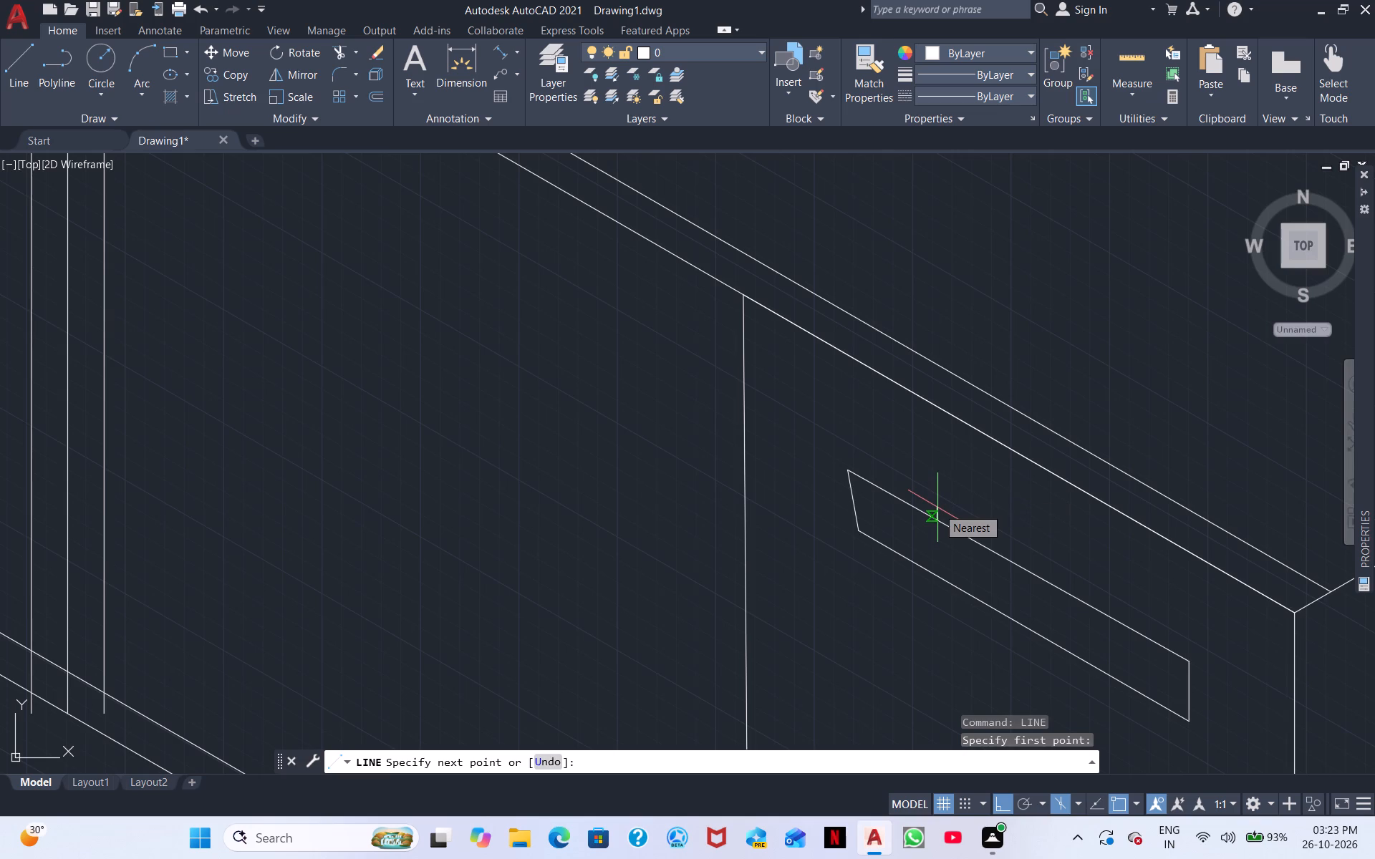
{"action": "key", "text": "F5"}
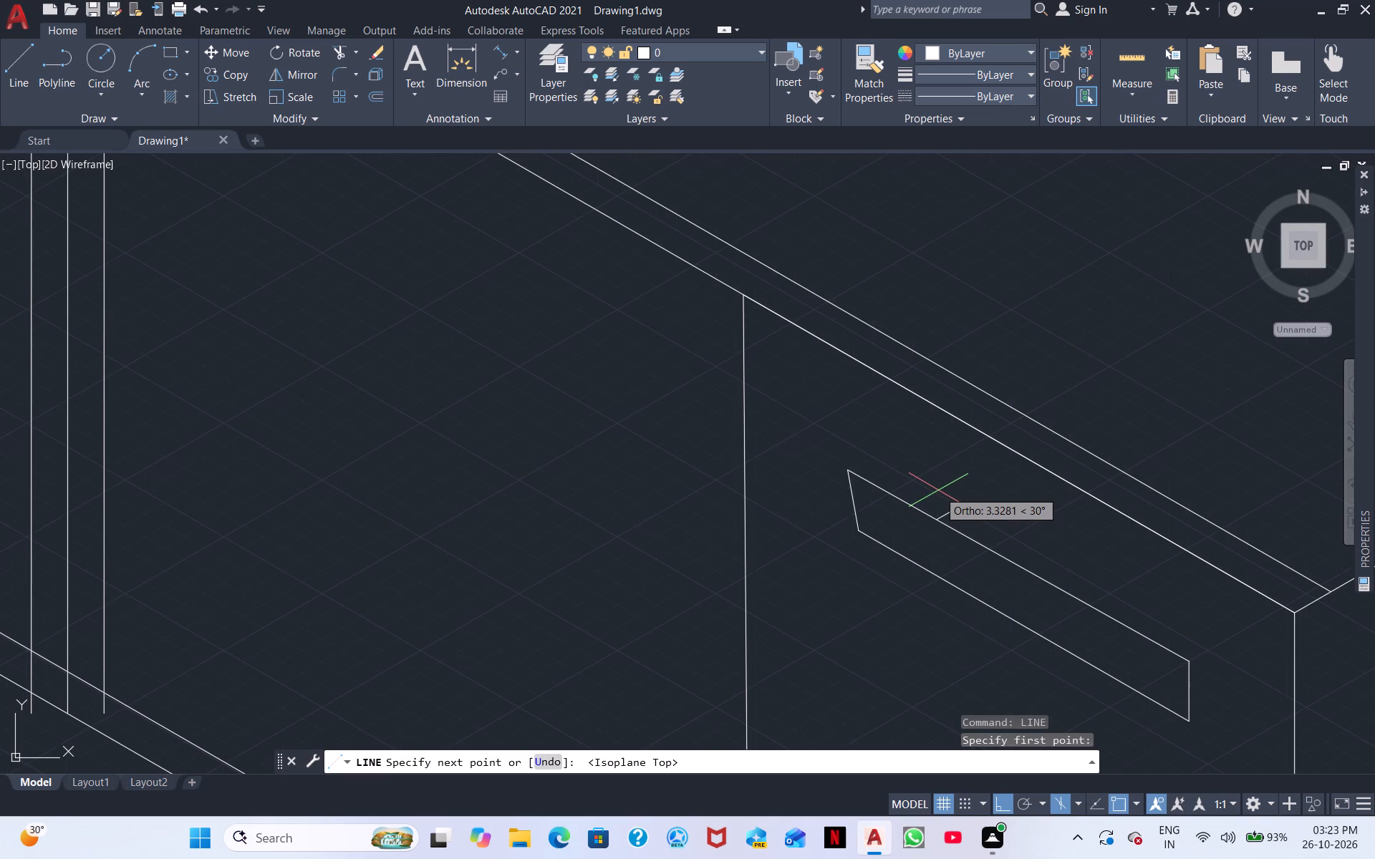
{"action": "key", "text": "F5"}
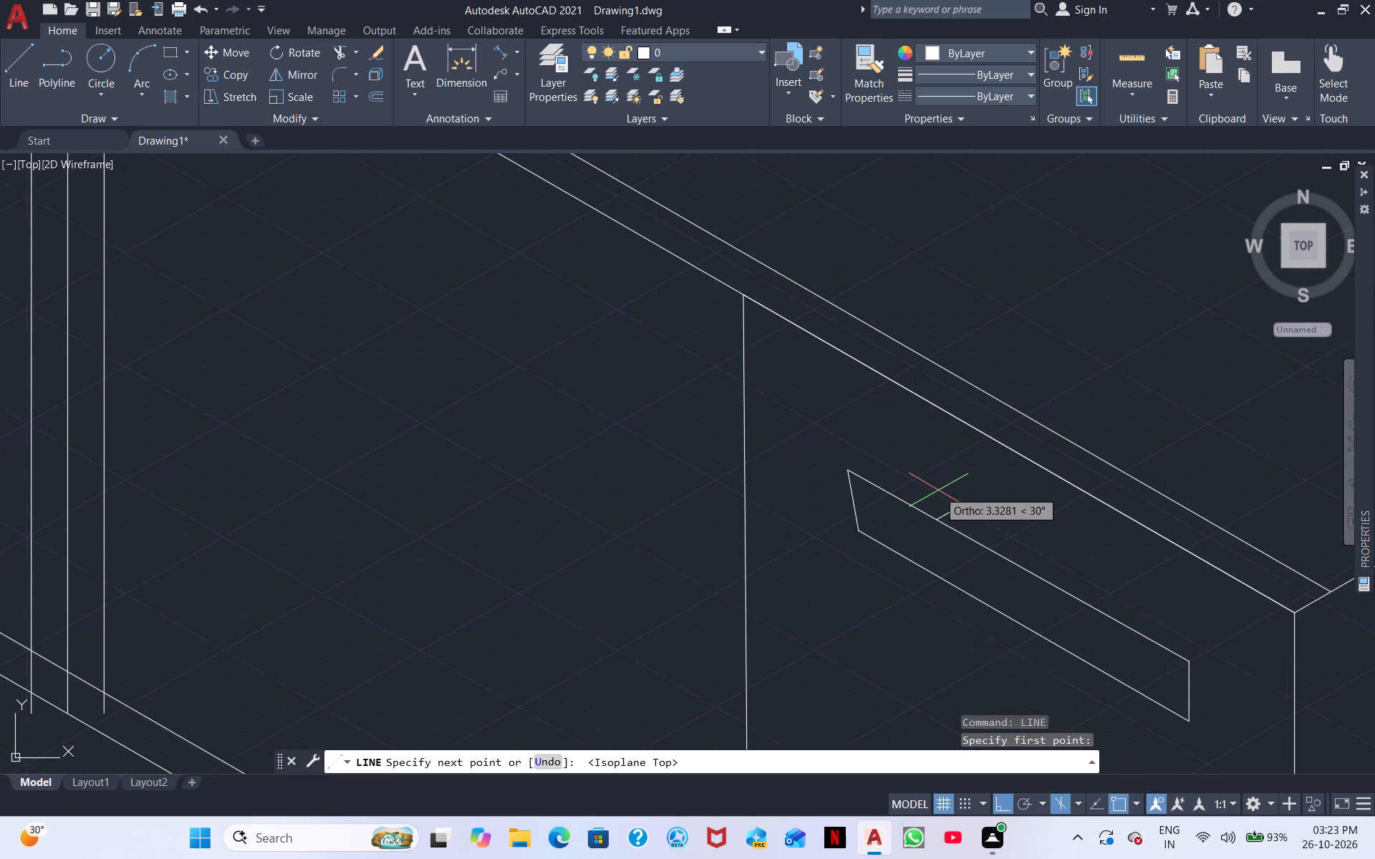
{"action": "left_click", "coordinate": [943, 488]}
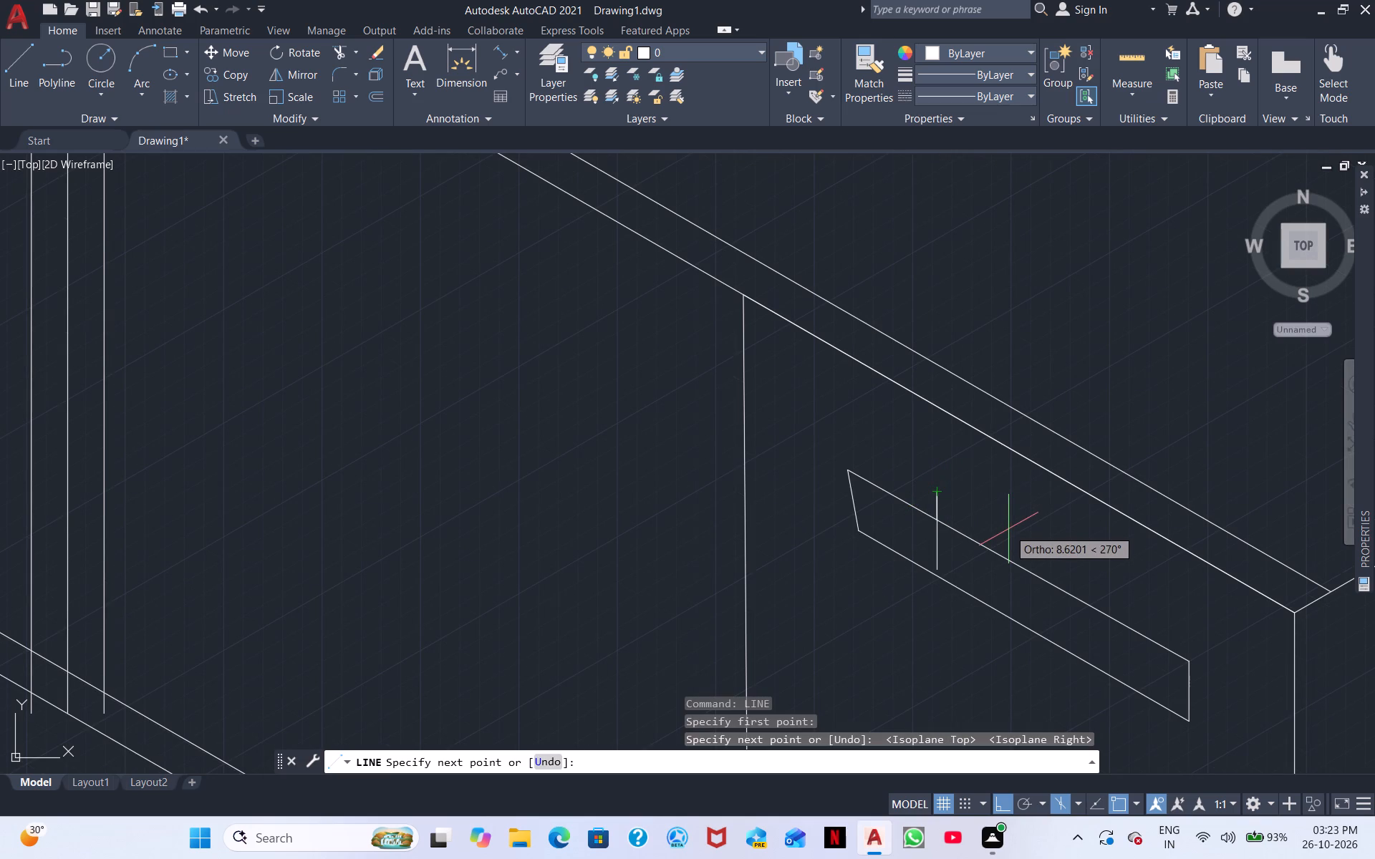
{"action": "key", "text": "F5"}
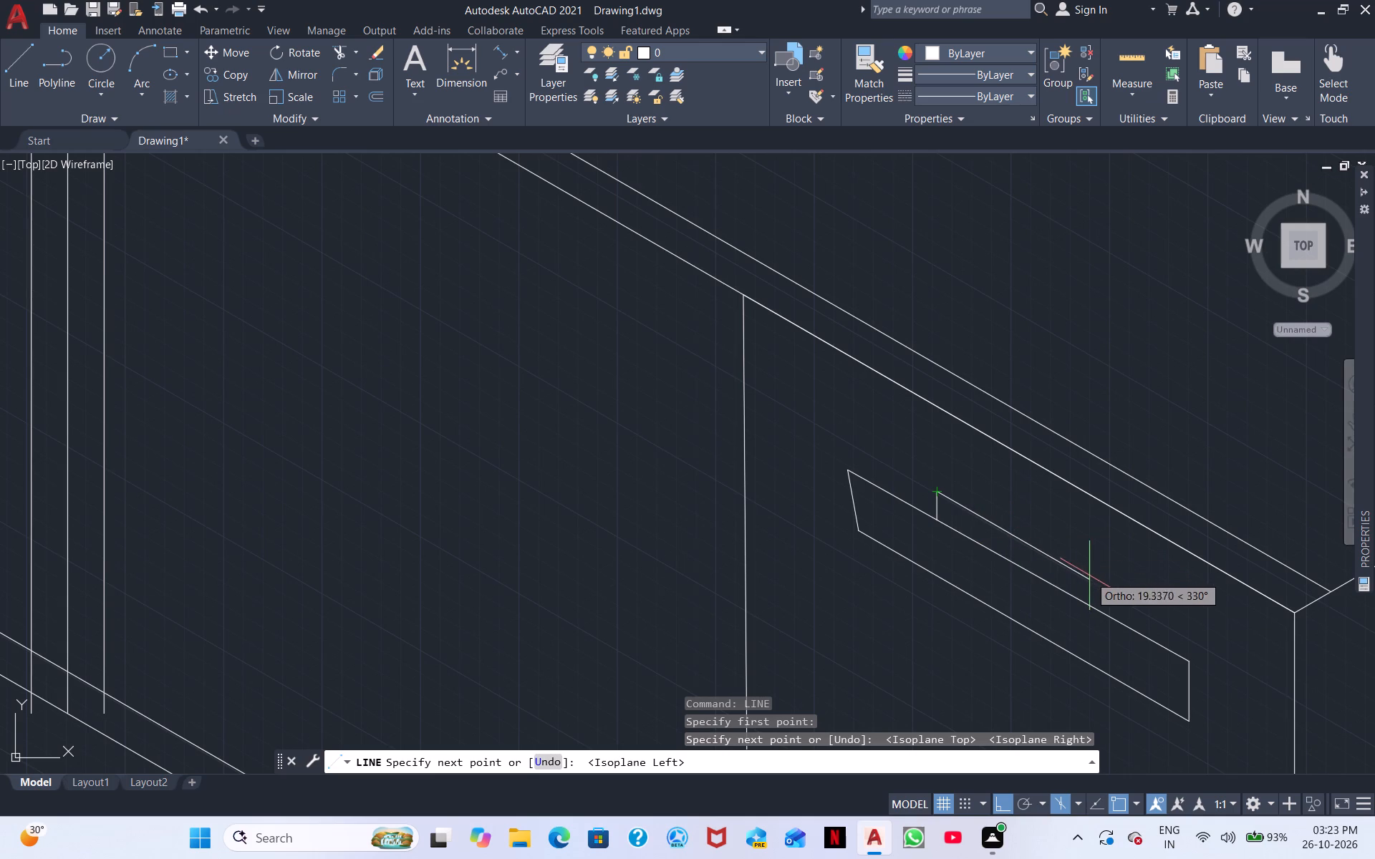
{"action": "left_click", "coordinate": [1110, 591]}
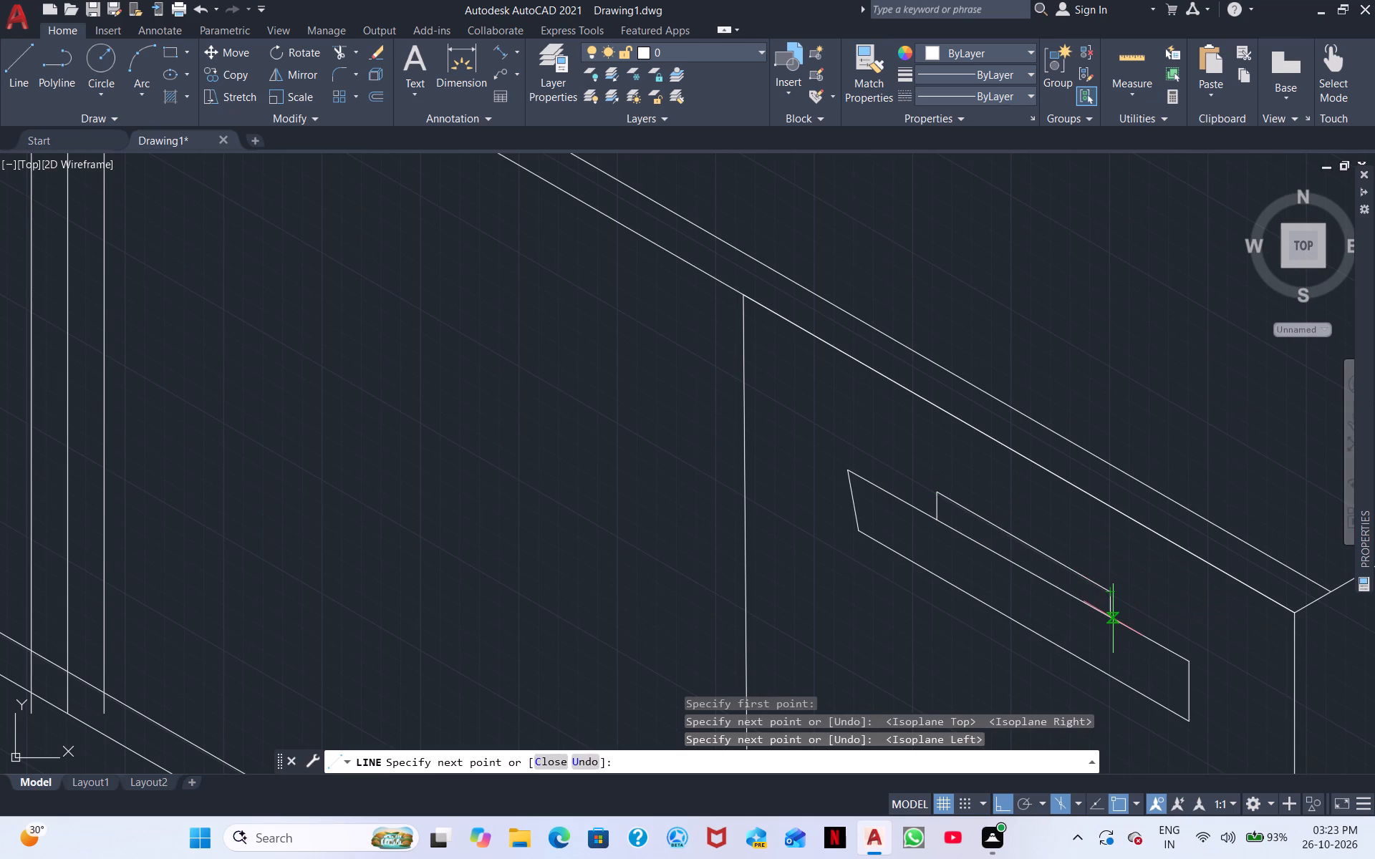
{"action": "left_click", "coordinate": [1113, 620]}
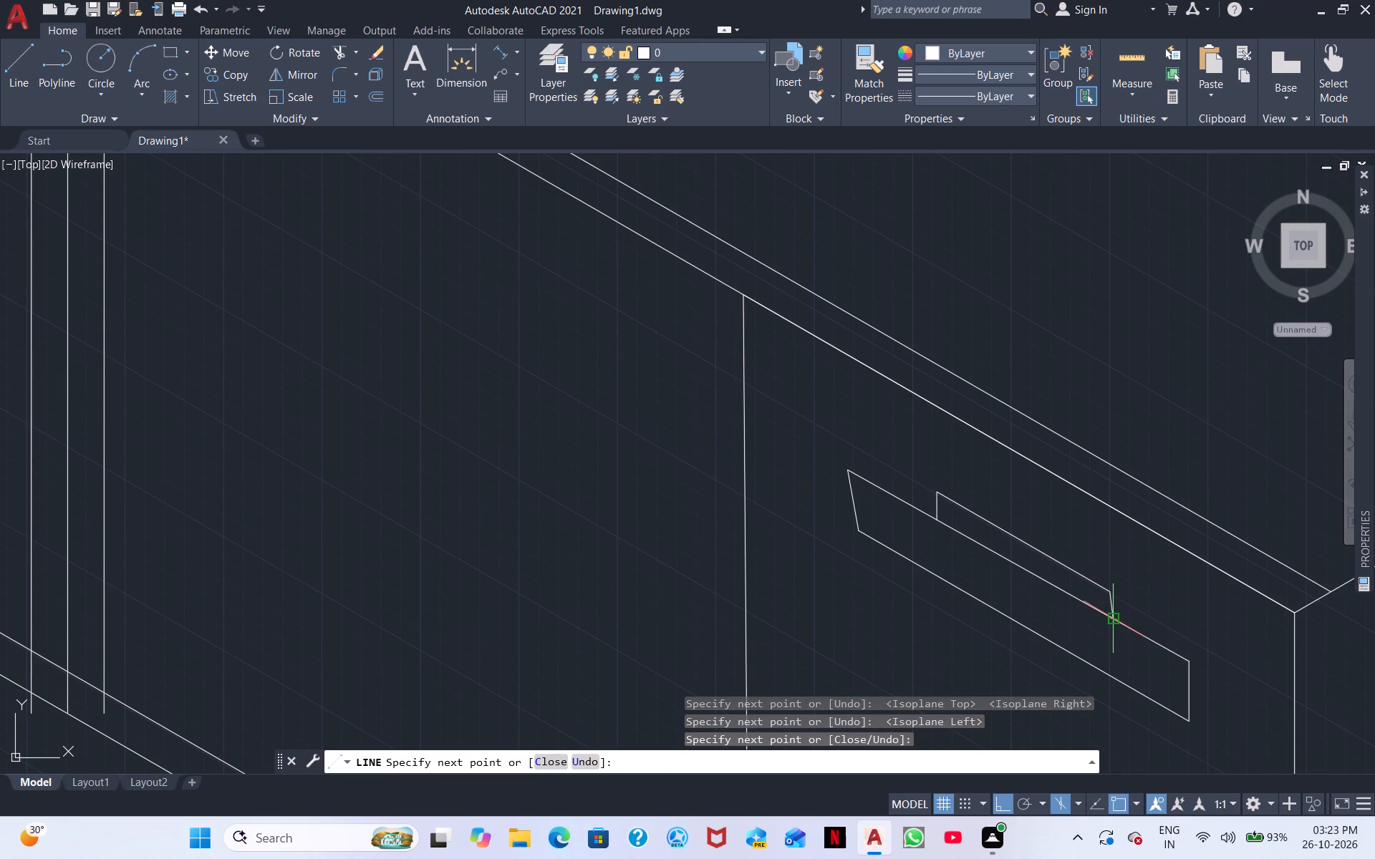
{"action": "key", "text": "Escape"}
Erase the raised outline's slightly slanted outer end line and redraw it as a vertical line down to the narrow outline.
{"action": "left_click", "coordinate": [1109, 601]}
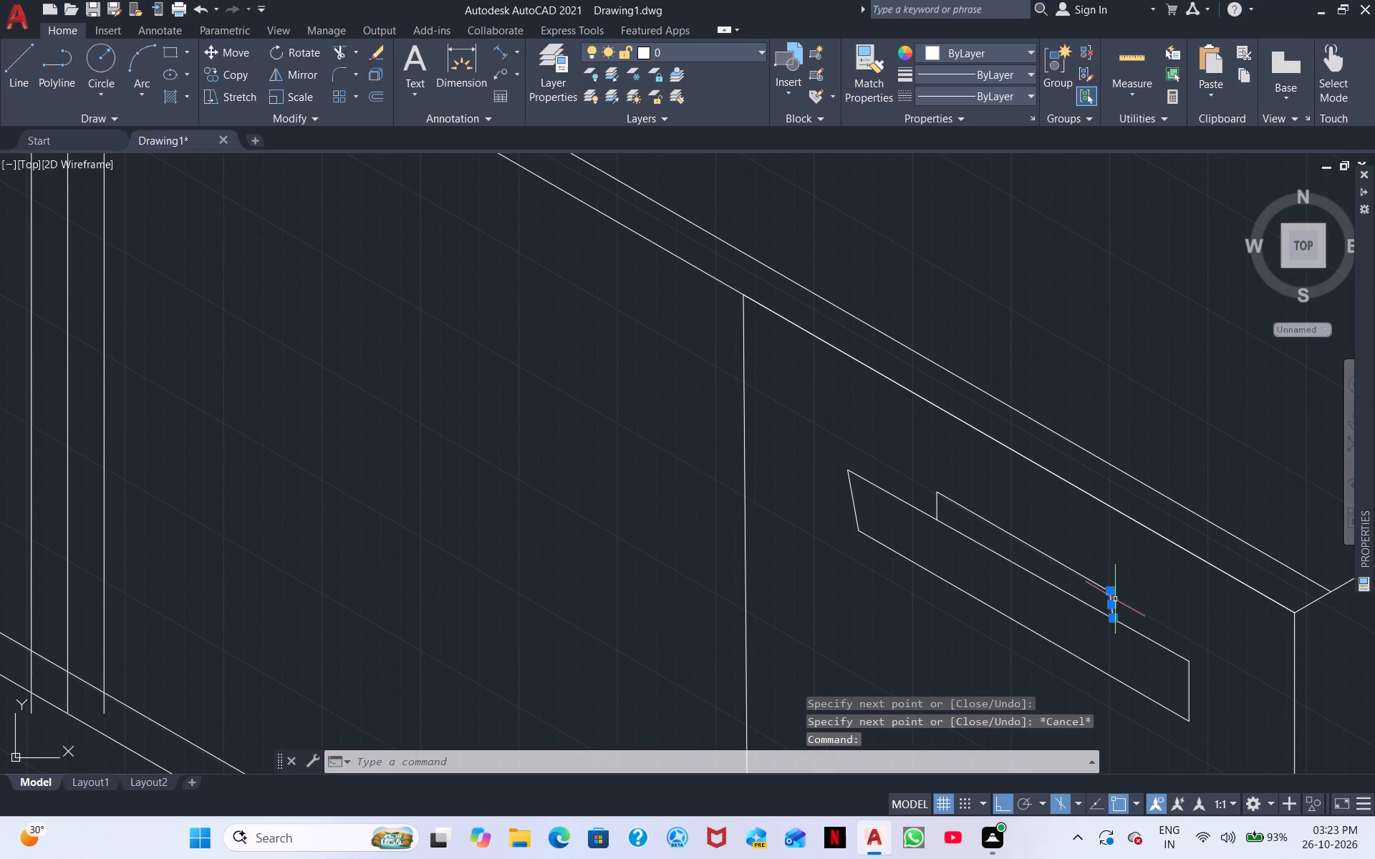
{"action": "right_click", "coordinate": [1134, 601]}
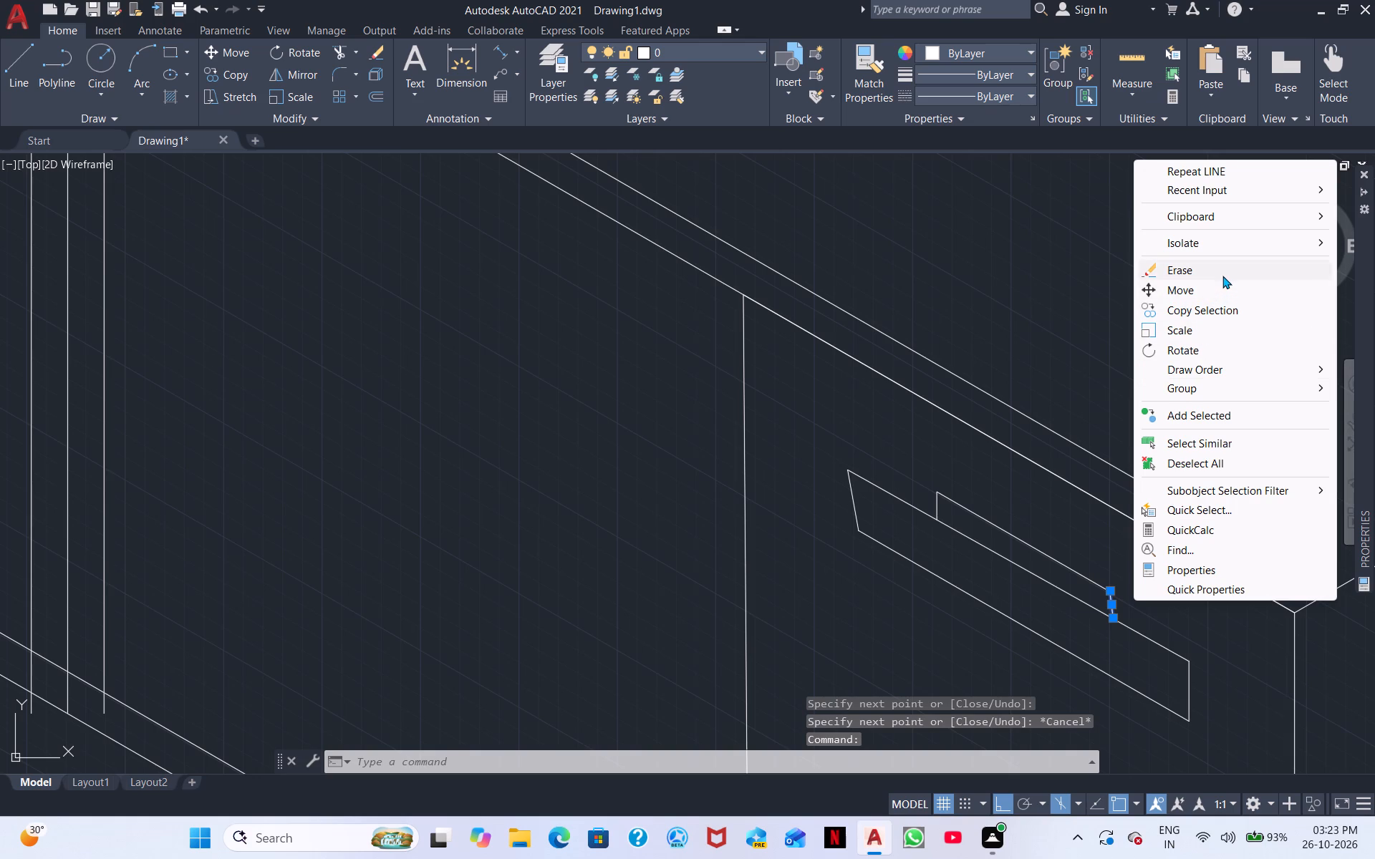
{"action": "left_click", "coordinate": [1222, 276]}
{"action": "right_click", "coordinate": [1053, 646]}
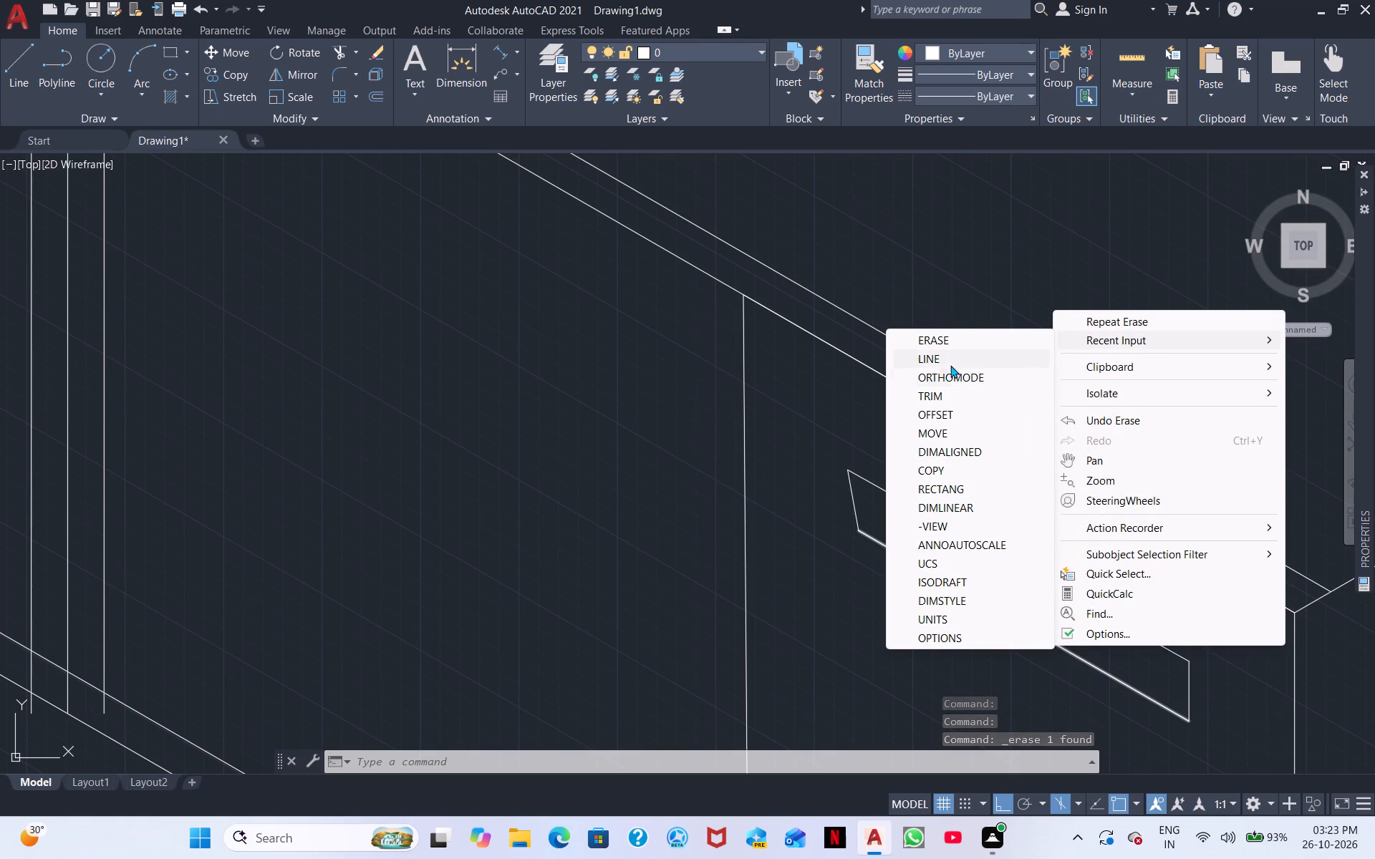
{"action": "left_click", "coordinate": [937, 364]}
{"action": "scroll", "coordinate": [1036, 607], "scroll_direction": "up", "scroll_amount": 3}
{"action": "middle_click_drag", "start_coordinate": [1230, 506], "coordinate": [638, 496]}
{"action": "left_click", "coordinate": [740, 541]}
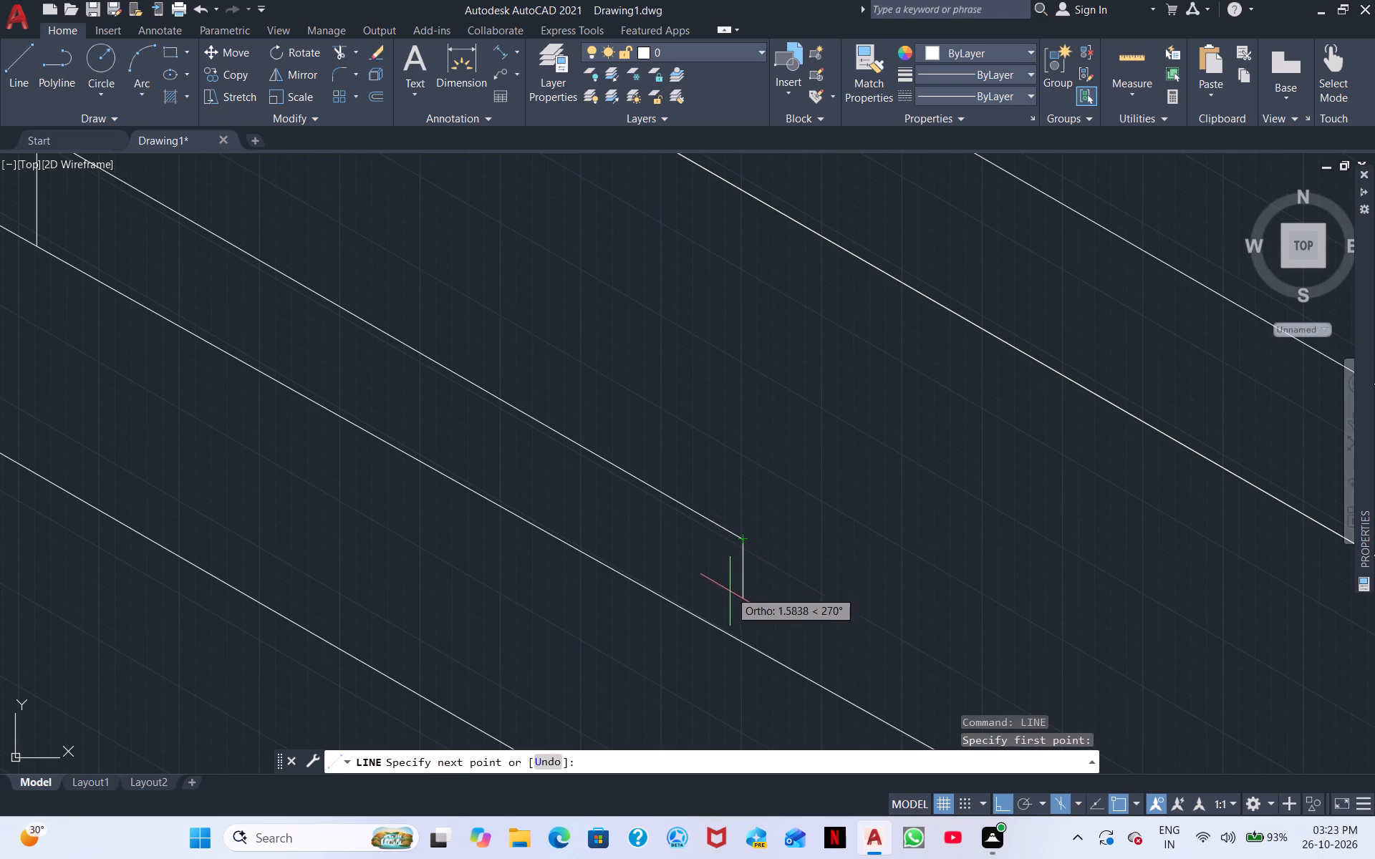
{"action": "left_click", "coordinate": [743, 641]}
{"action": "key", "text": "Escape"}
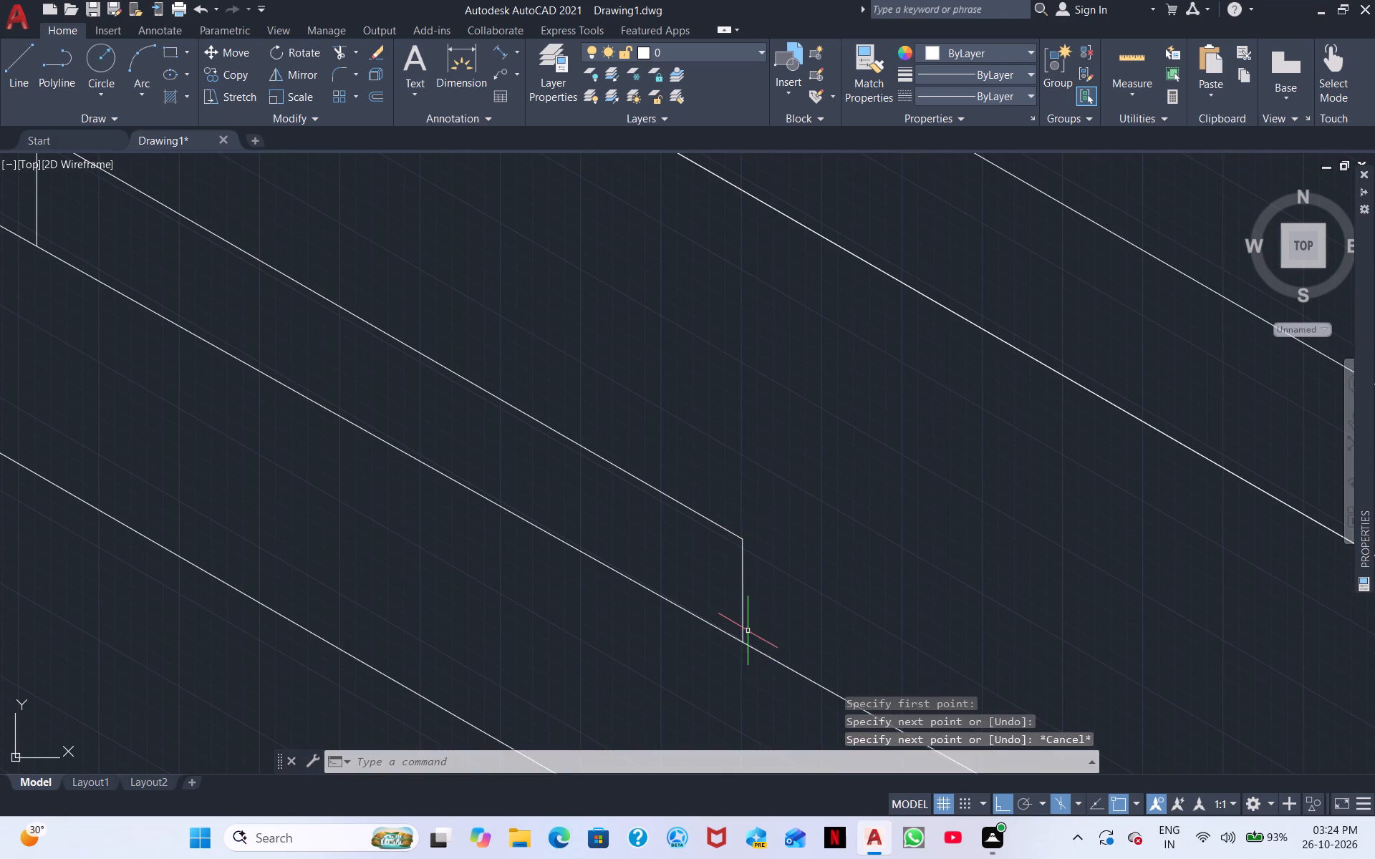
Erase the vertical line closing the narrow outline's outer end.
{"action": "scroll", "coordinate": [751, 622], "scroll_direction": "down", "scroll_amount": 2}
{"action": "middle_click_drag", "start_coordinate": [735, 642], "coordinate": [845, 543]}
{"action": "scroll", "coordinate": [845, 543], "scroll_direction": "down", "scroll_amount": 1}
{"action": "middle_click_drag", "start_coordinate": [785, 576], "coordinate": [831, 584]}
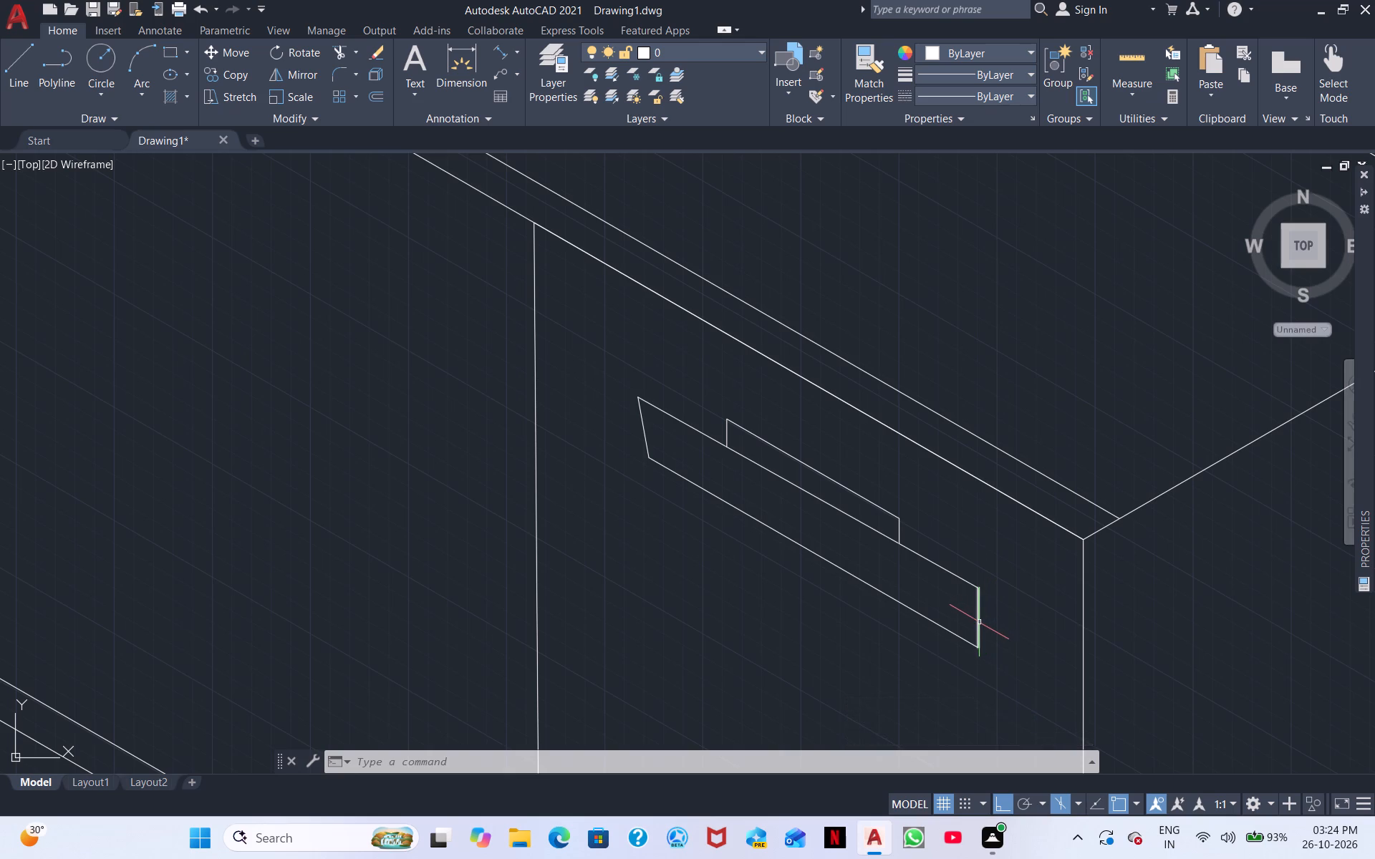
{"action": "left_click", "coordinate": [979, 622]}
{"action": "right_click", "coordinate": [993, 613]}
{"action": "left_click", "coordinate": [1060, 285]}
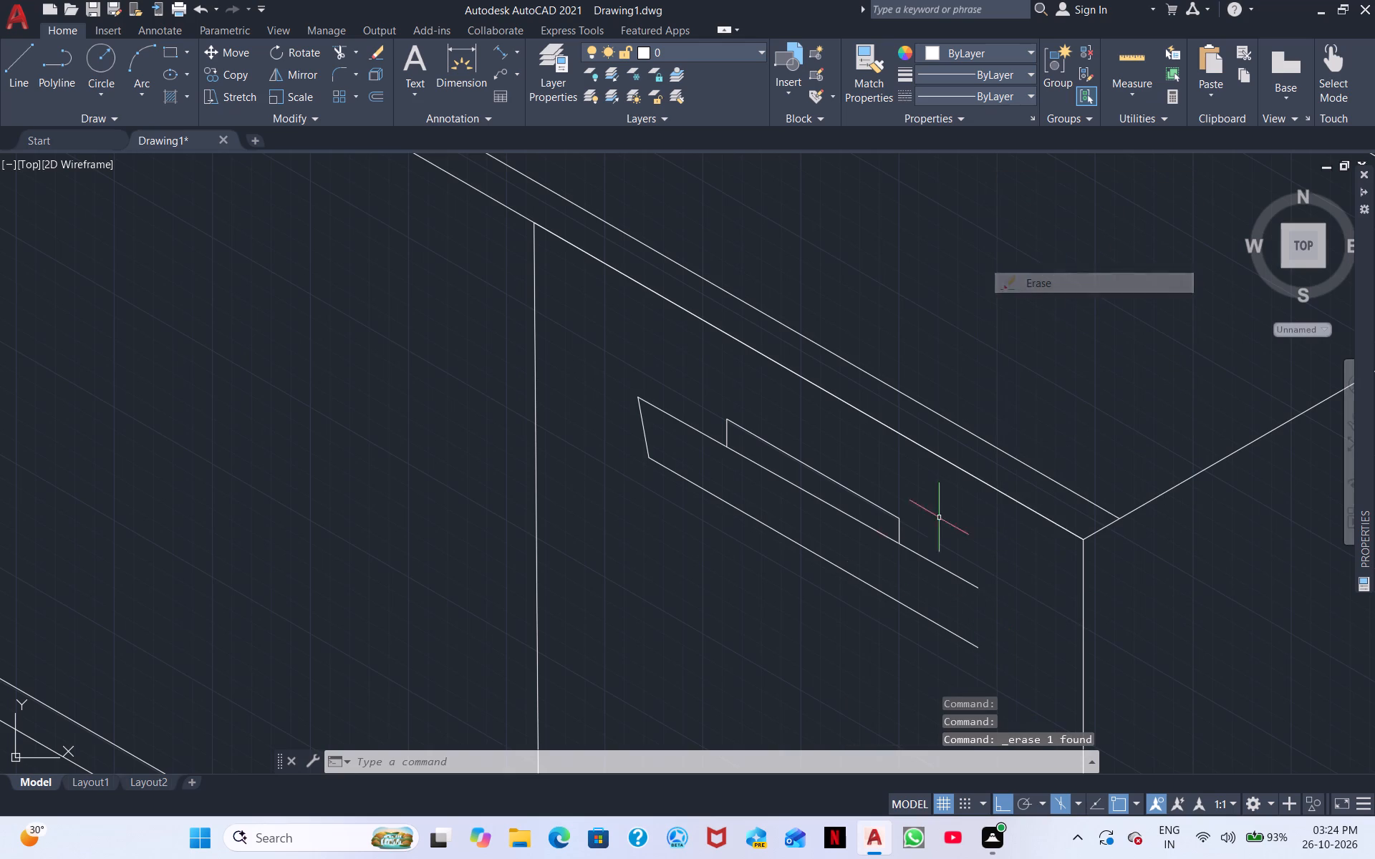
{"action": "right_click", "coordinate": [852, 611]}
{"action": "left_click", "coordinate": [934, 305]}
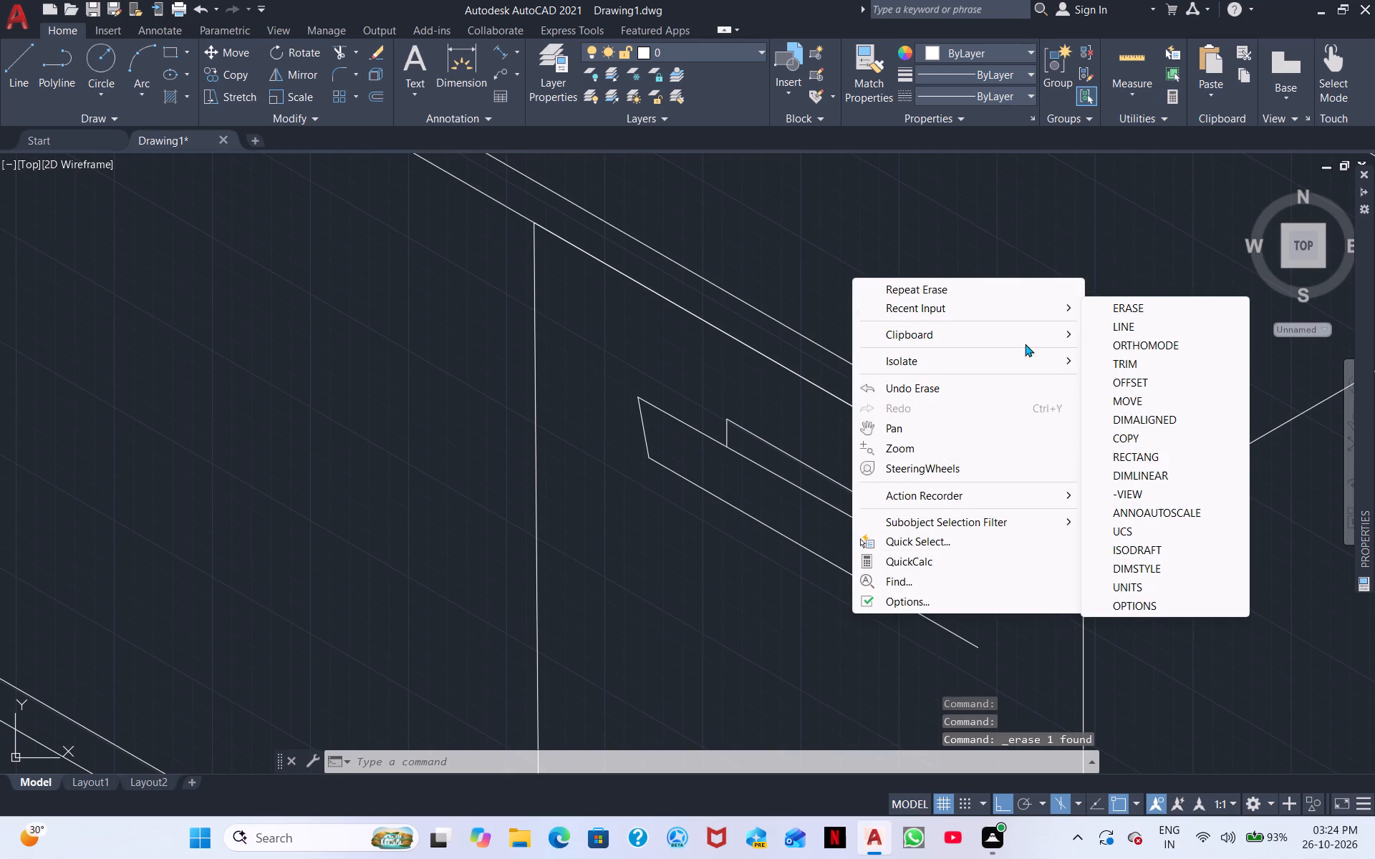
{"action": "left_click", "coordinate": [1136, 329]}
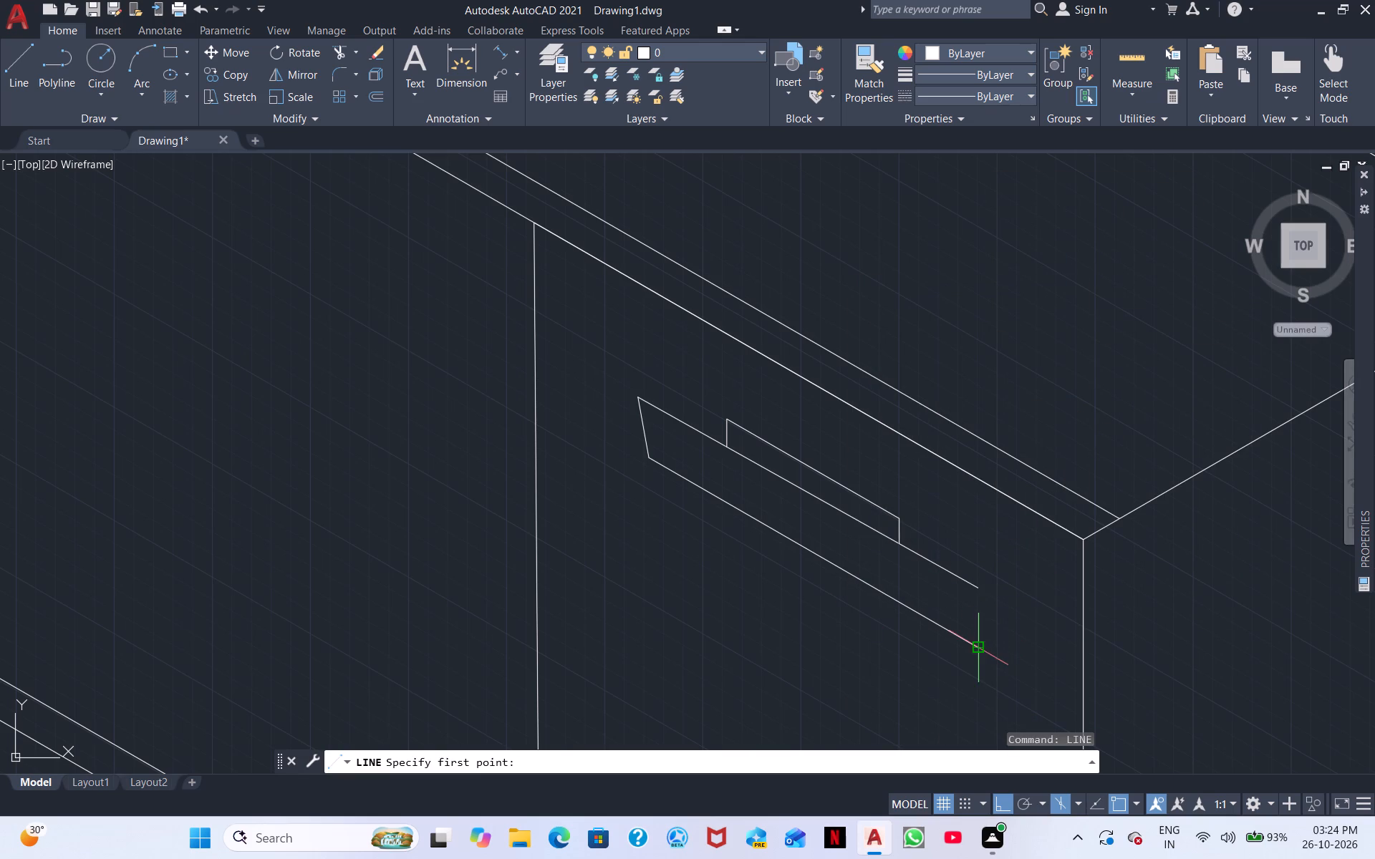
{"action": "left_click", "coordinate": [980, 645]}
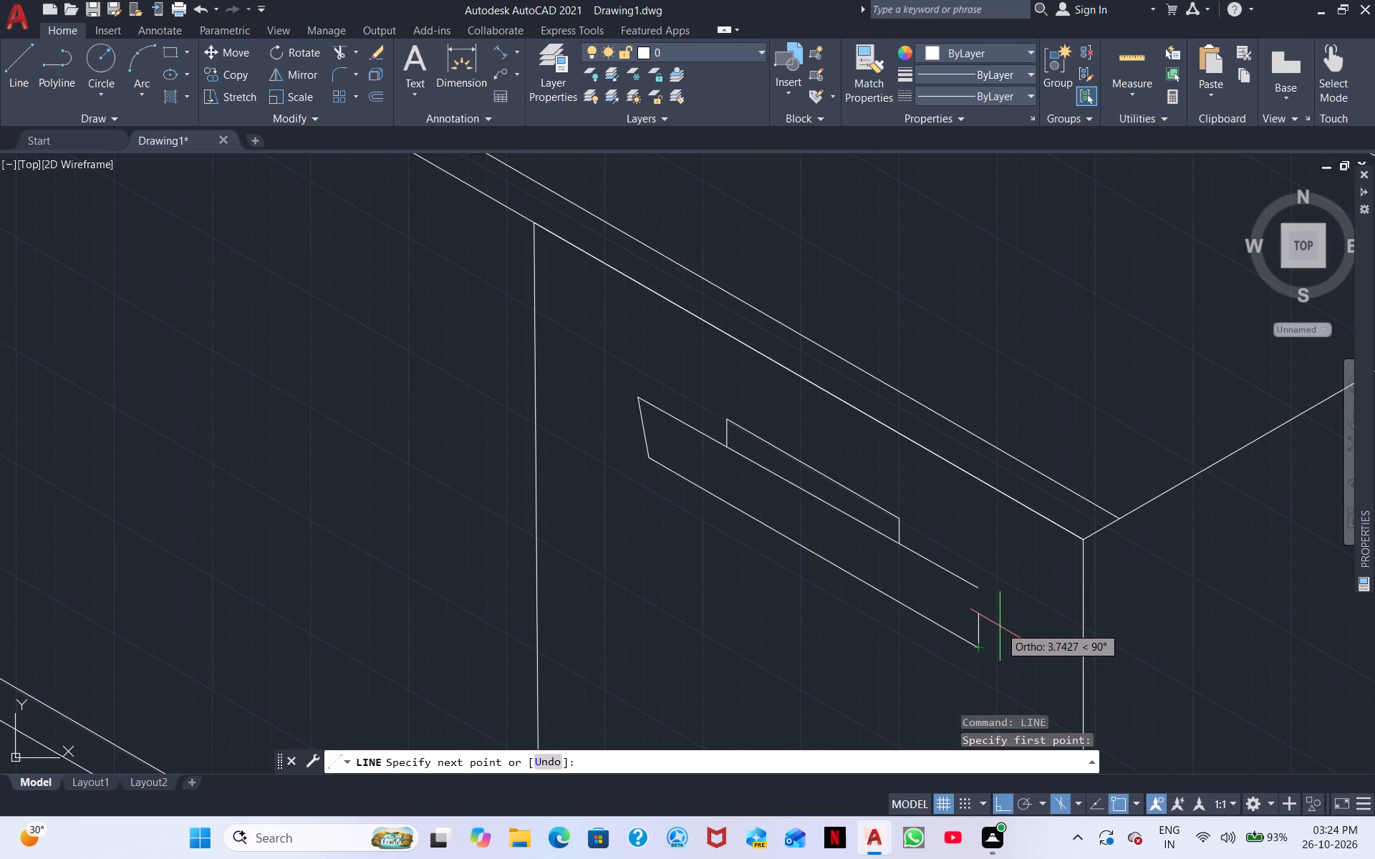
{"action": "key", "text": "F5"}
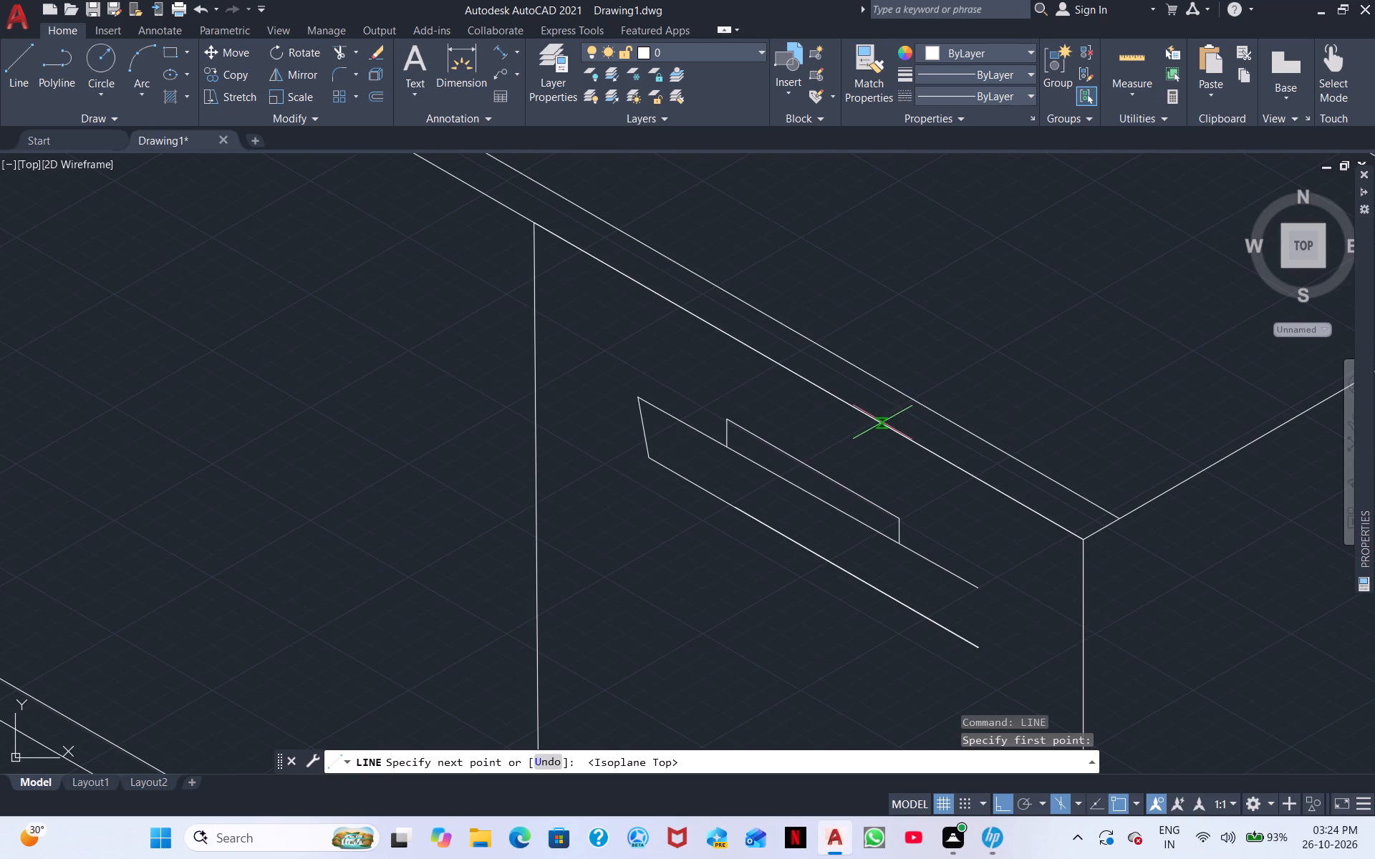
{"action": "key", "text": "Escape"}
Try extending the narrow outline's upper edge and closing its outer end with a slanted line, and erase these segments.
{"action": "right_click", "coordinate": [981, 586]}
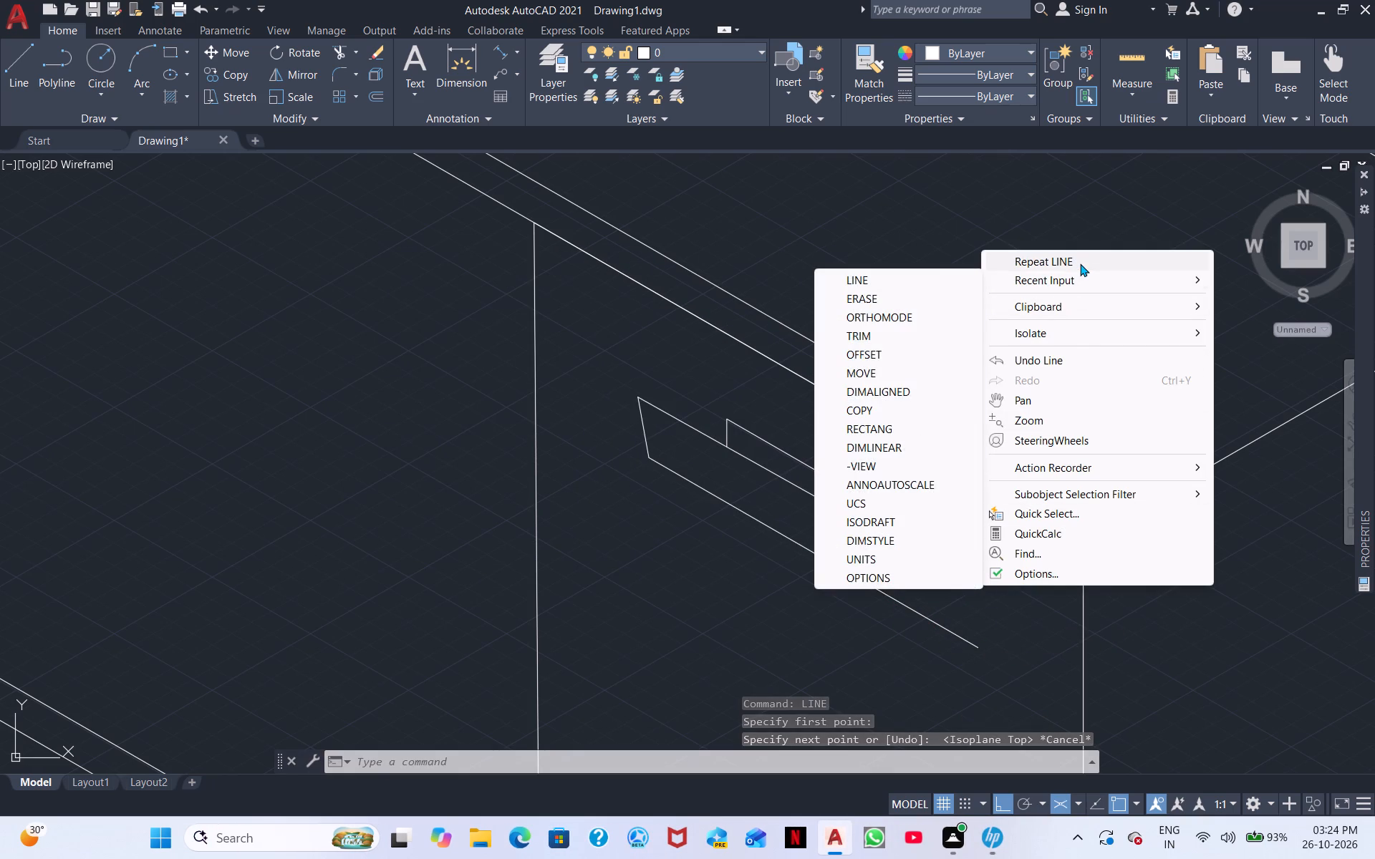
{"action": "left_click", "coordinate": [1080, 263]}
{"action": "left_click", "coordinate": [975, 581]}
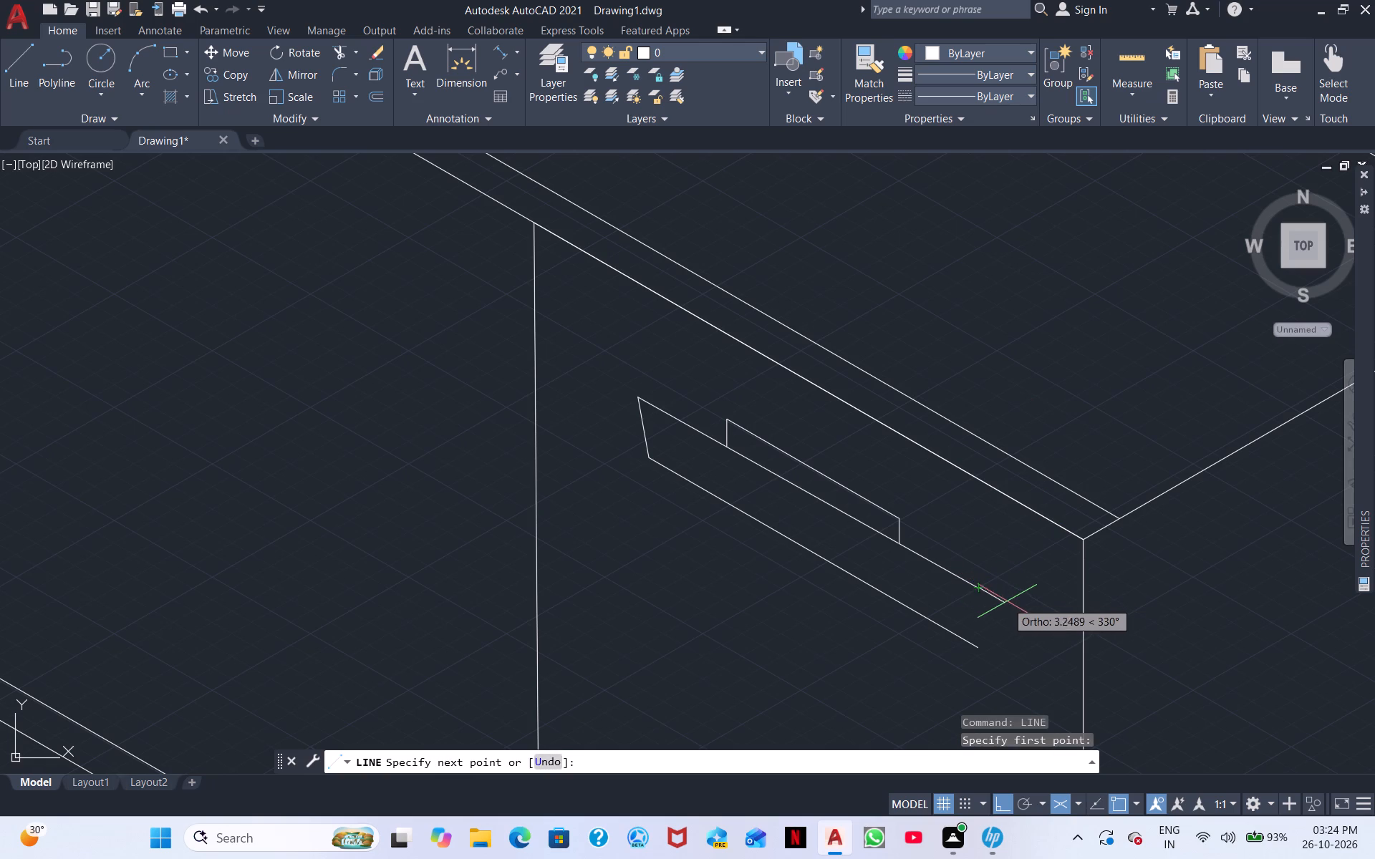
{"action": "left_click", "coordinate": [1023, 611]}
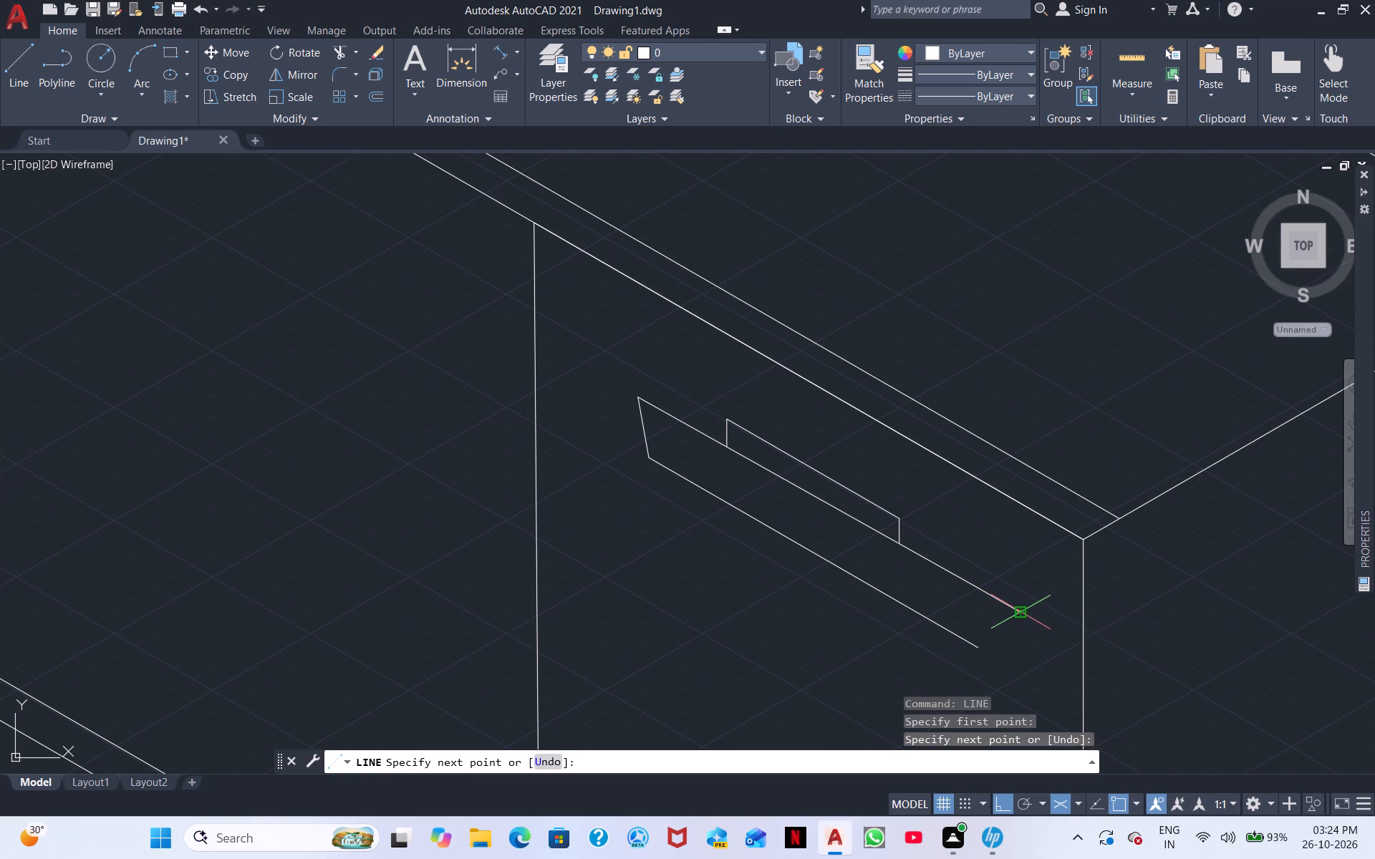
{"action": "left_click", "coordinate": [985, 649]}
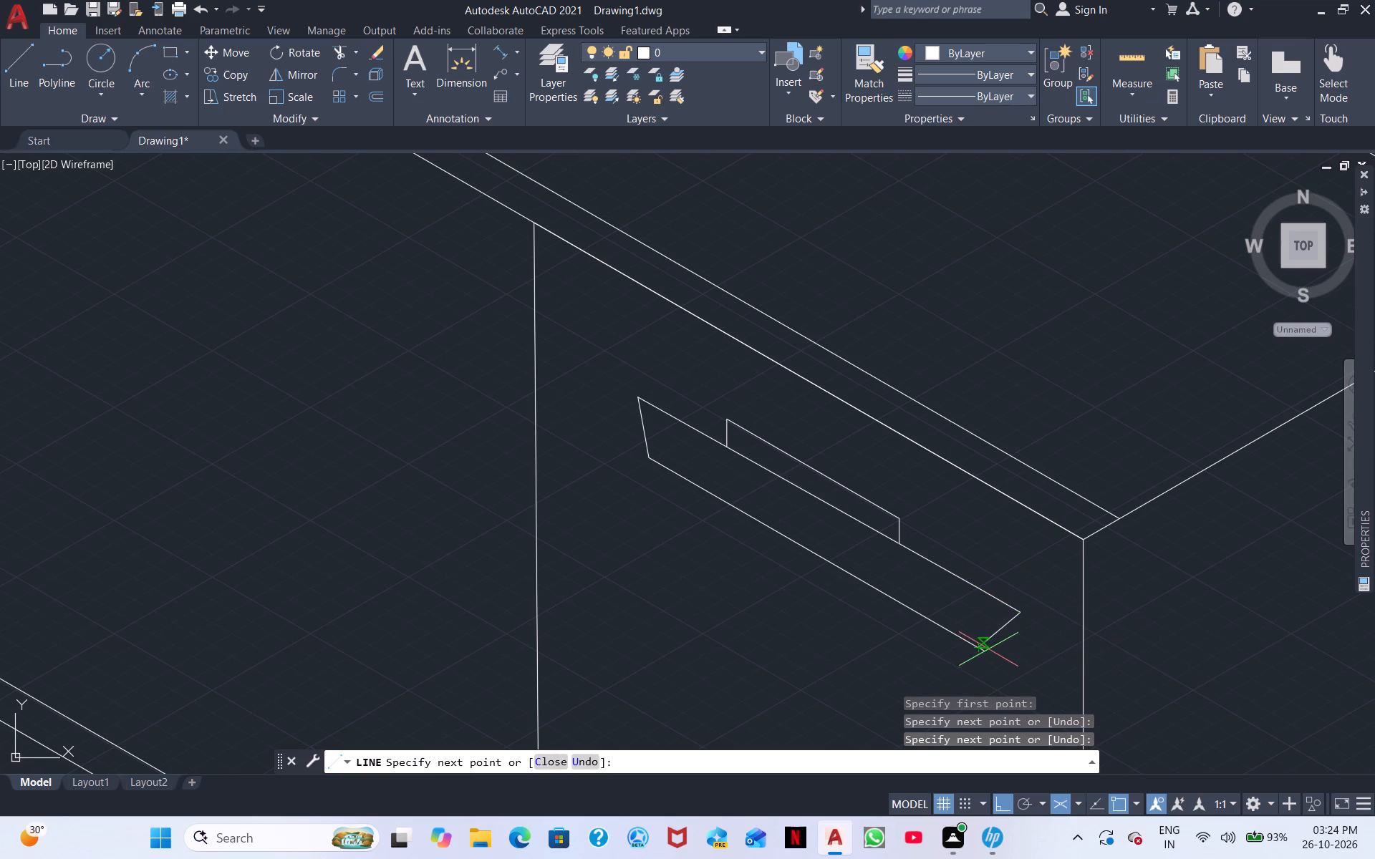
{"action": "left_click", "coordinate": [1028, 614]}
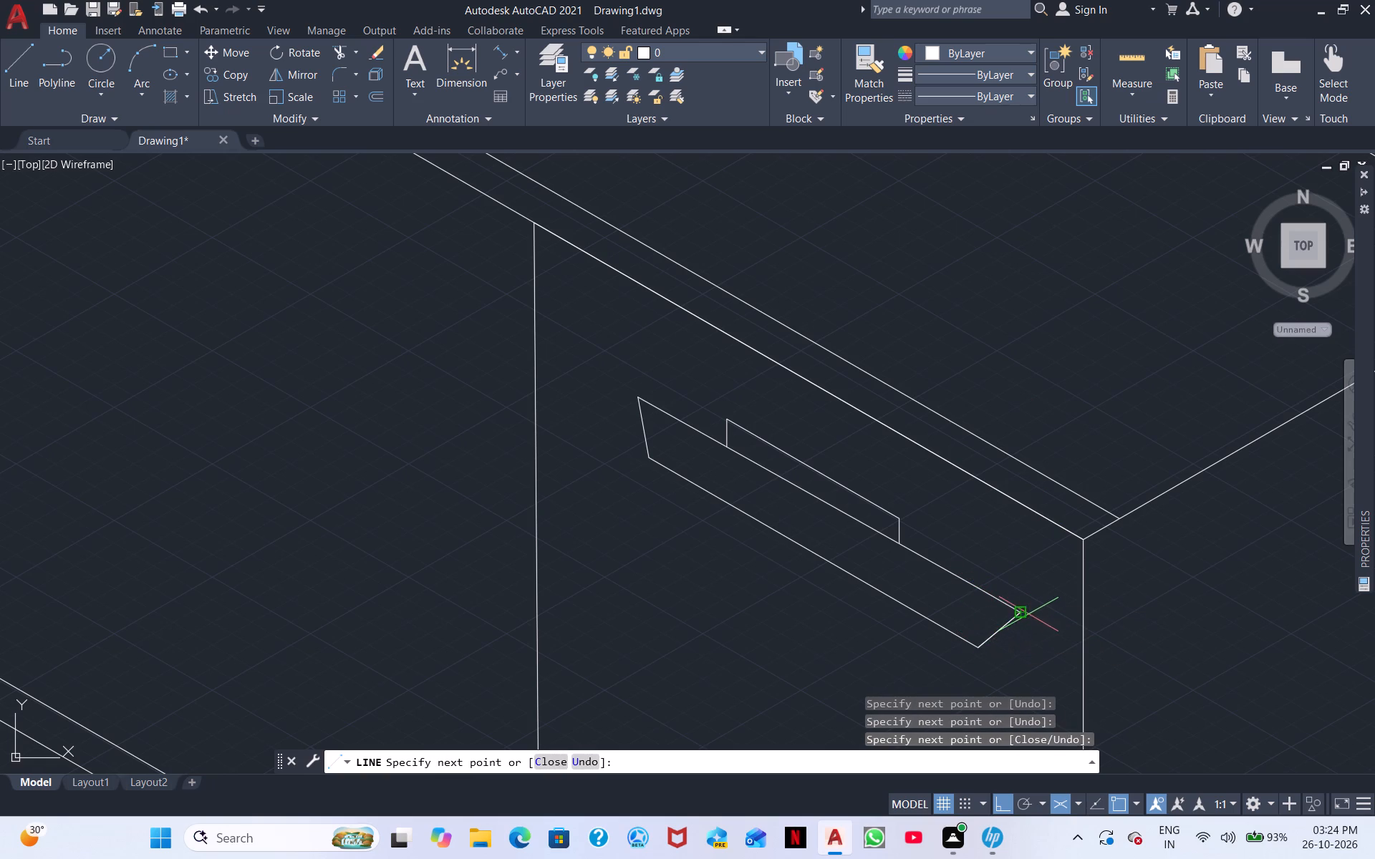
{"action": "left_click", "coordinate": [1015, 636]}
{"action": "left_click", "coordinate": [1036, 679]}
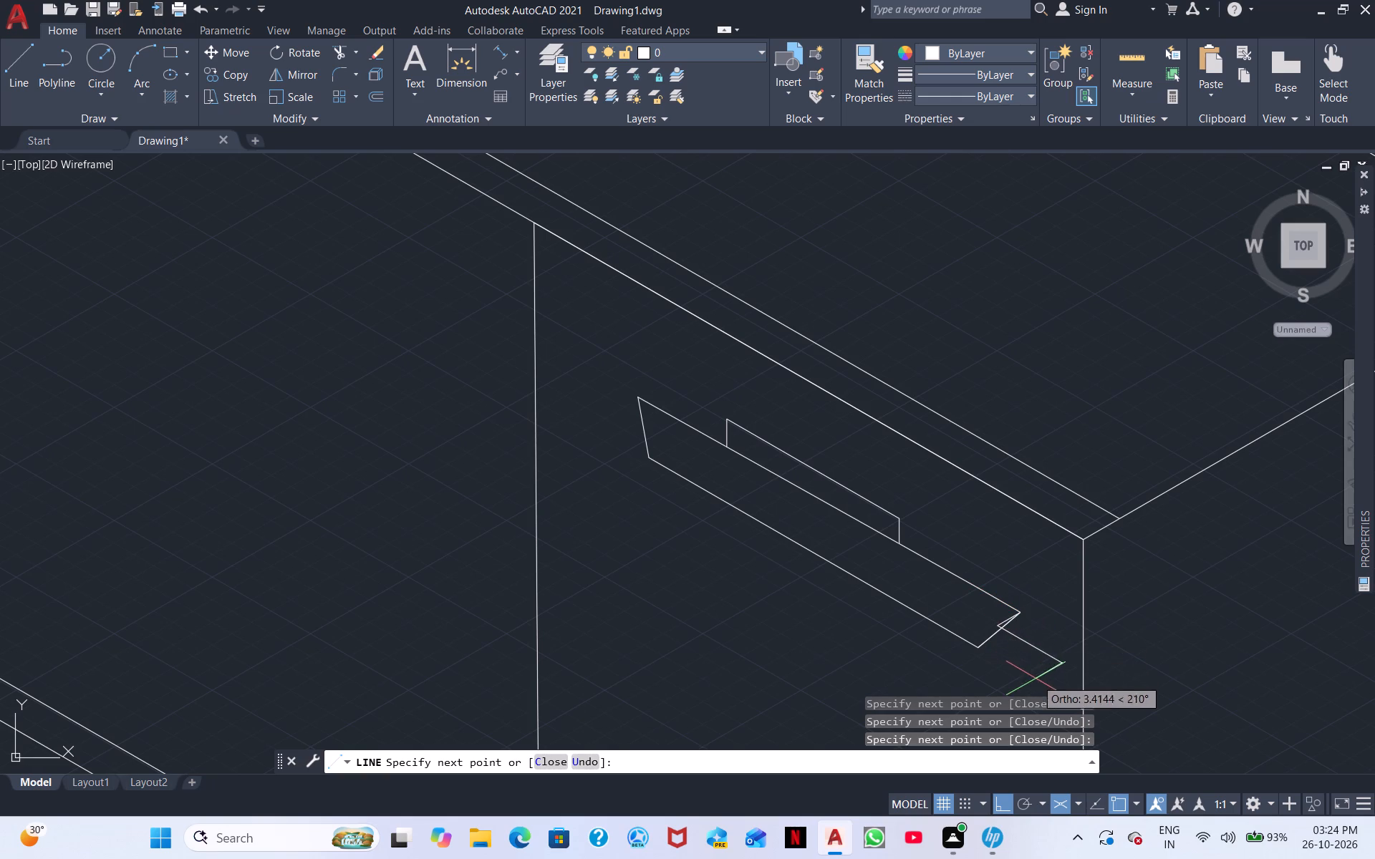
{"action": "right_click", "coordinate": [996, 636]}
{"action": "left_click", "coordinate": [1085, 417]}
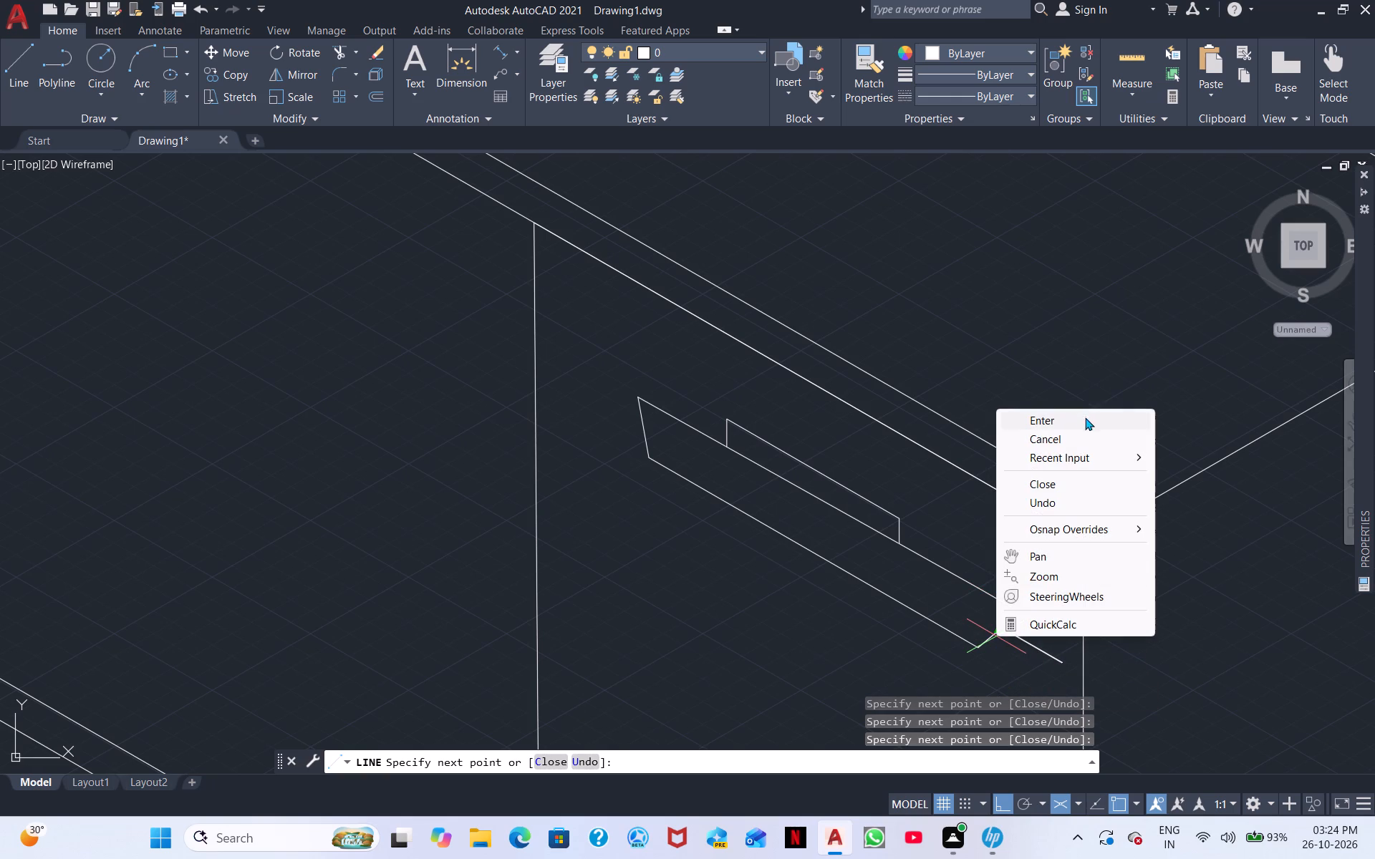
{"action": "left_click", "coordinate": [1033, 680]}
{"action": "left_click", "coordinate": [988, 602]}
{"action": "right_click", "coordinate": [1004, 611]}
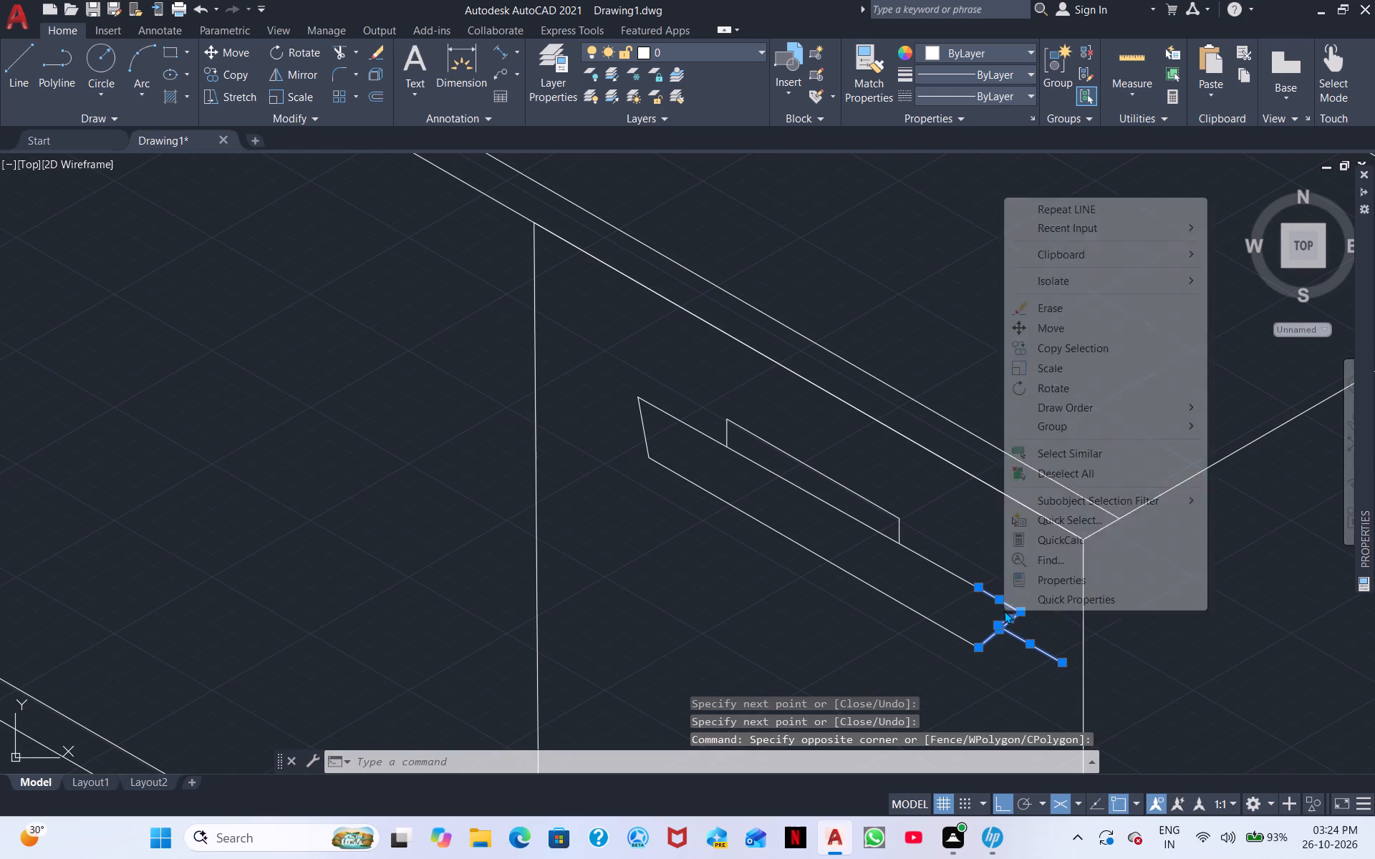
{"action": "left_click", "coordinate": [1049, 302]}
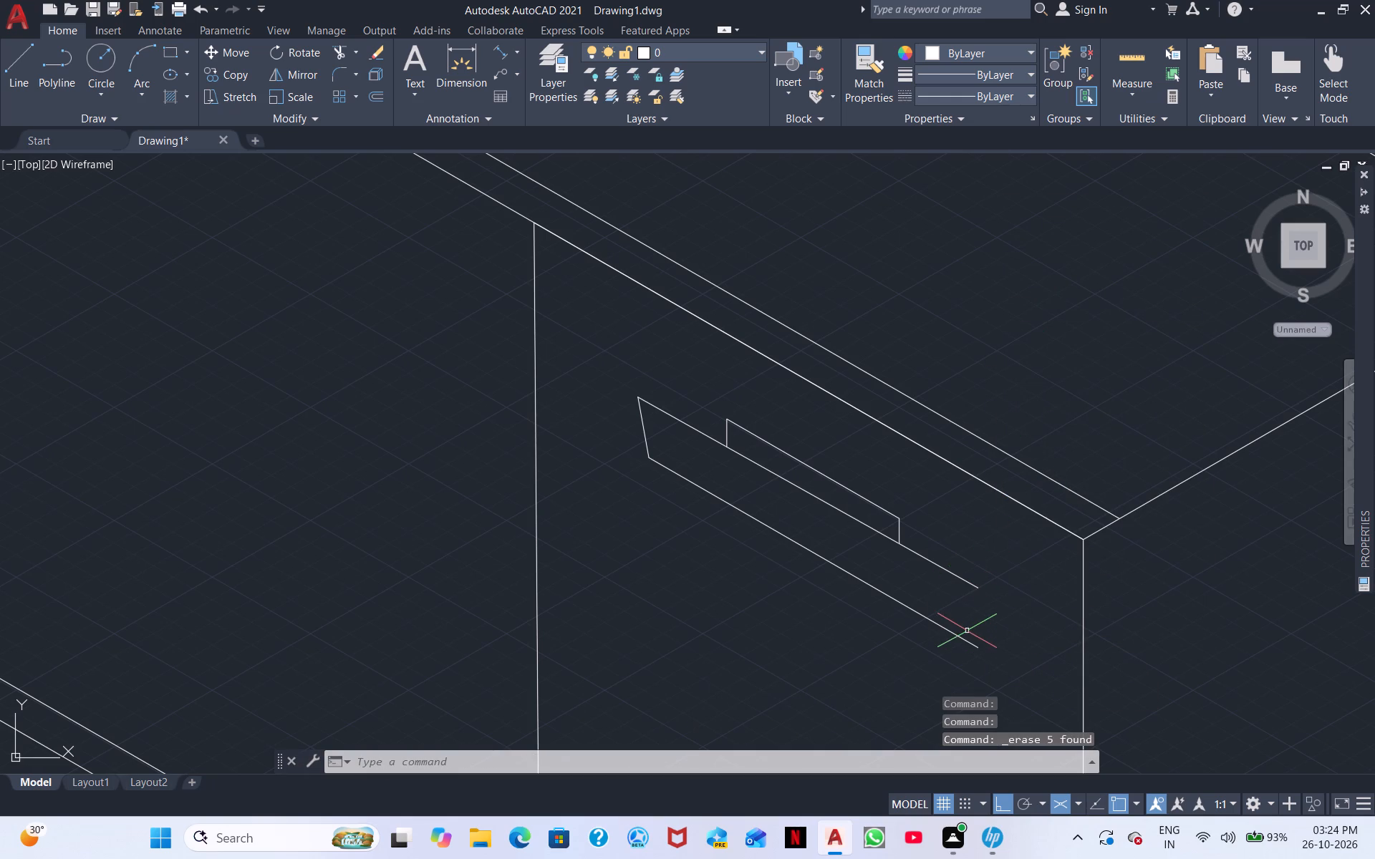
Close the narrow outline's outer end with a vertical line joining its lower and upper edges.
{"action": "scroll", "coordinate": [968, 632], "scroll_direction": "up", "scroll_amount": 2}
{"action": "right_click", "coordinate": [1024, 611]}
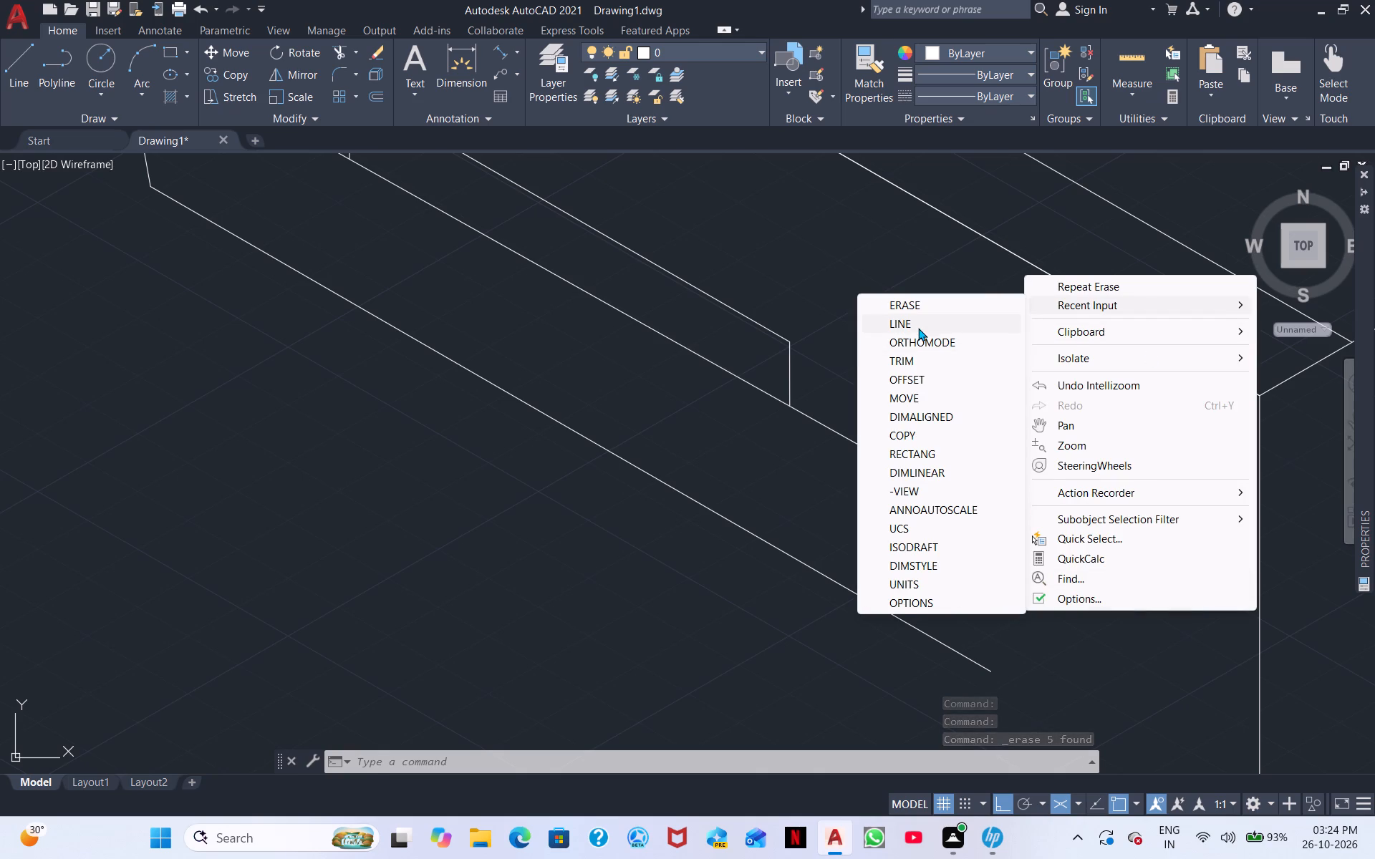
{"action": "left_click", "coordinate": [918, 328]}
{"action": "left_click", "coordinate": [990, 666]}
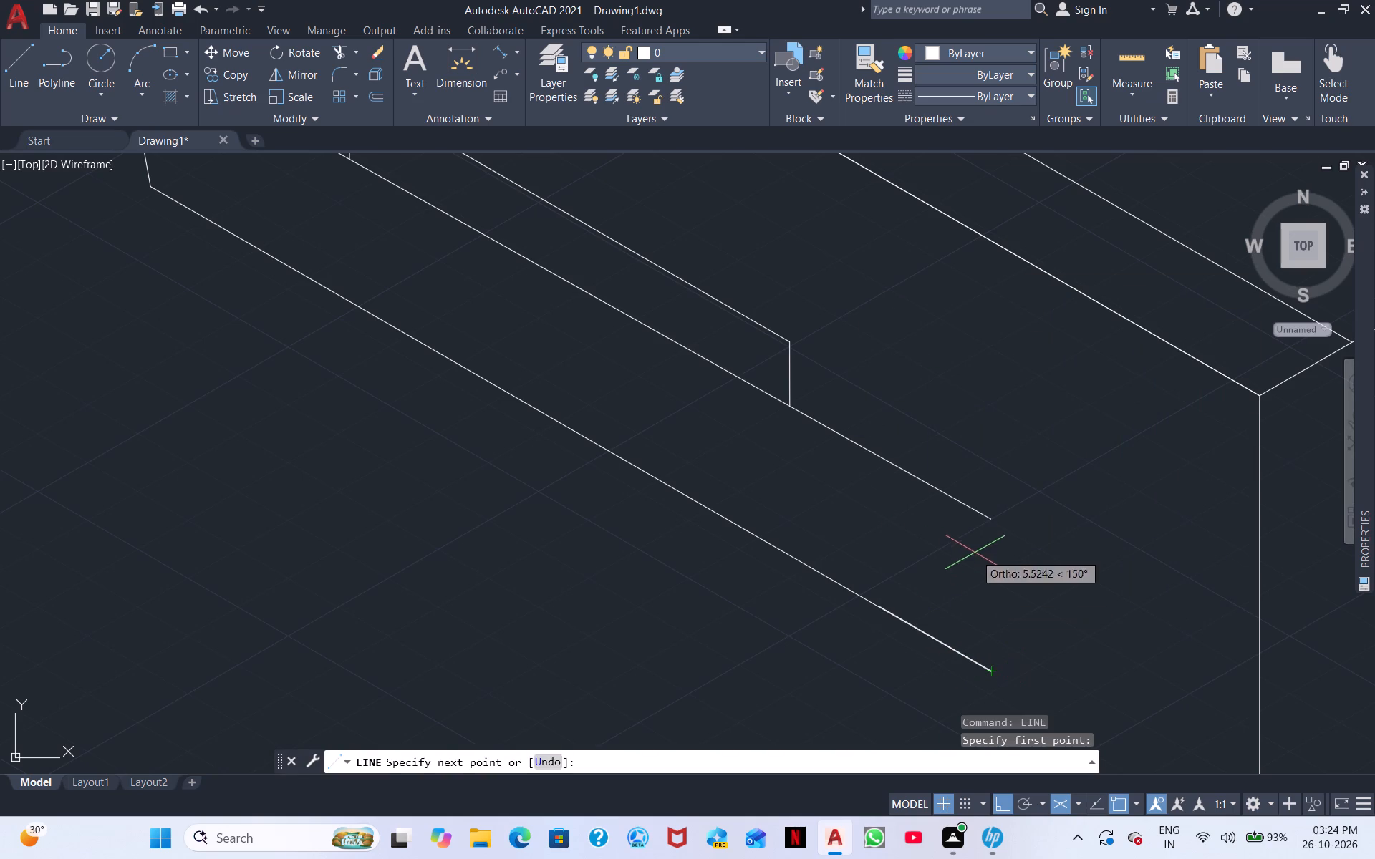
{"action": "left_click", "coordinate": [985, 519]}
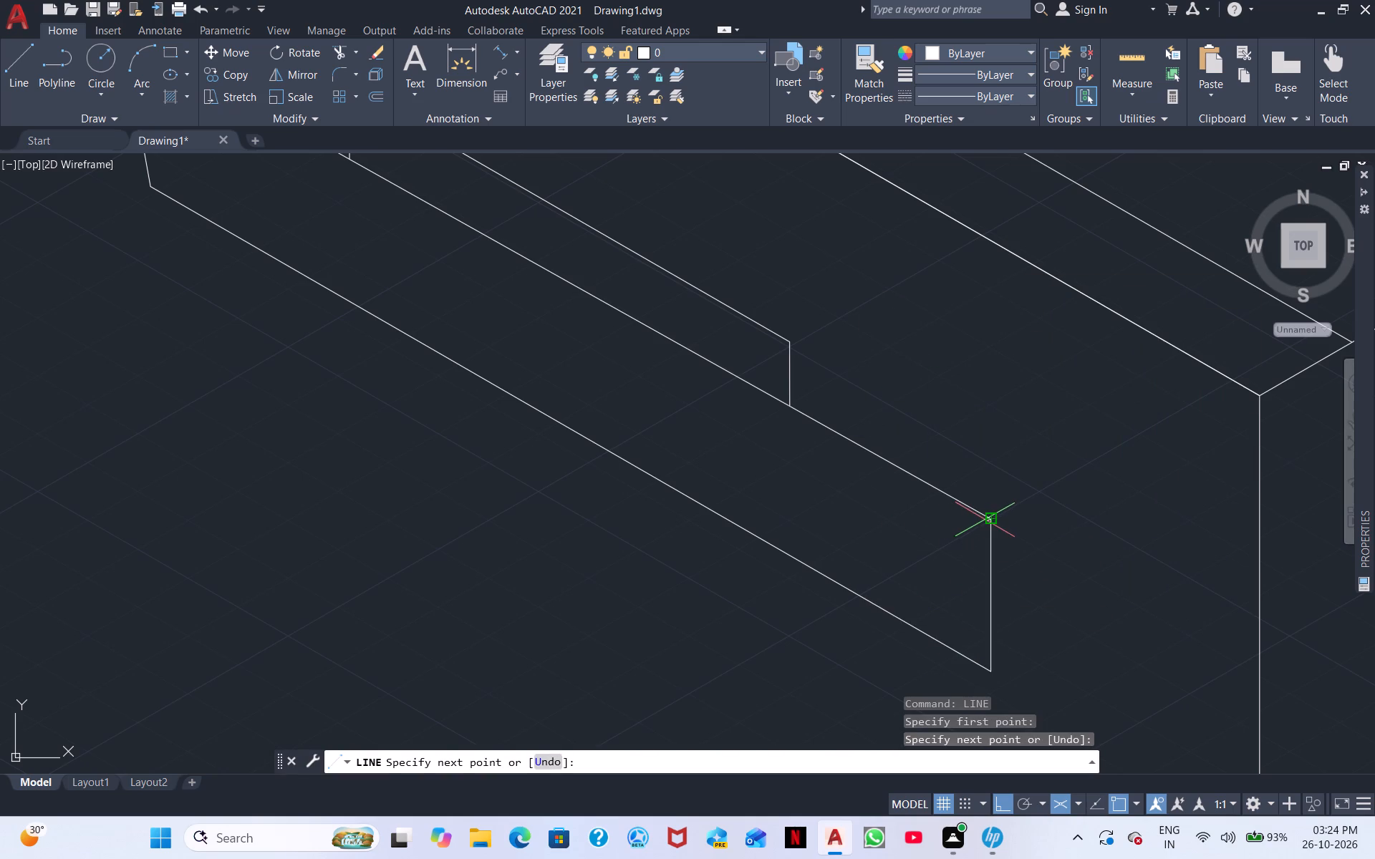
{"action": "scroll", "coordinate": [986, 522], "scroll_direction": "down", "scroll_amount": 2}
{"action": "key", "text": "Escape"}
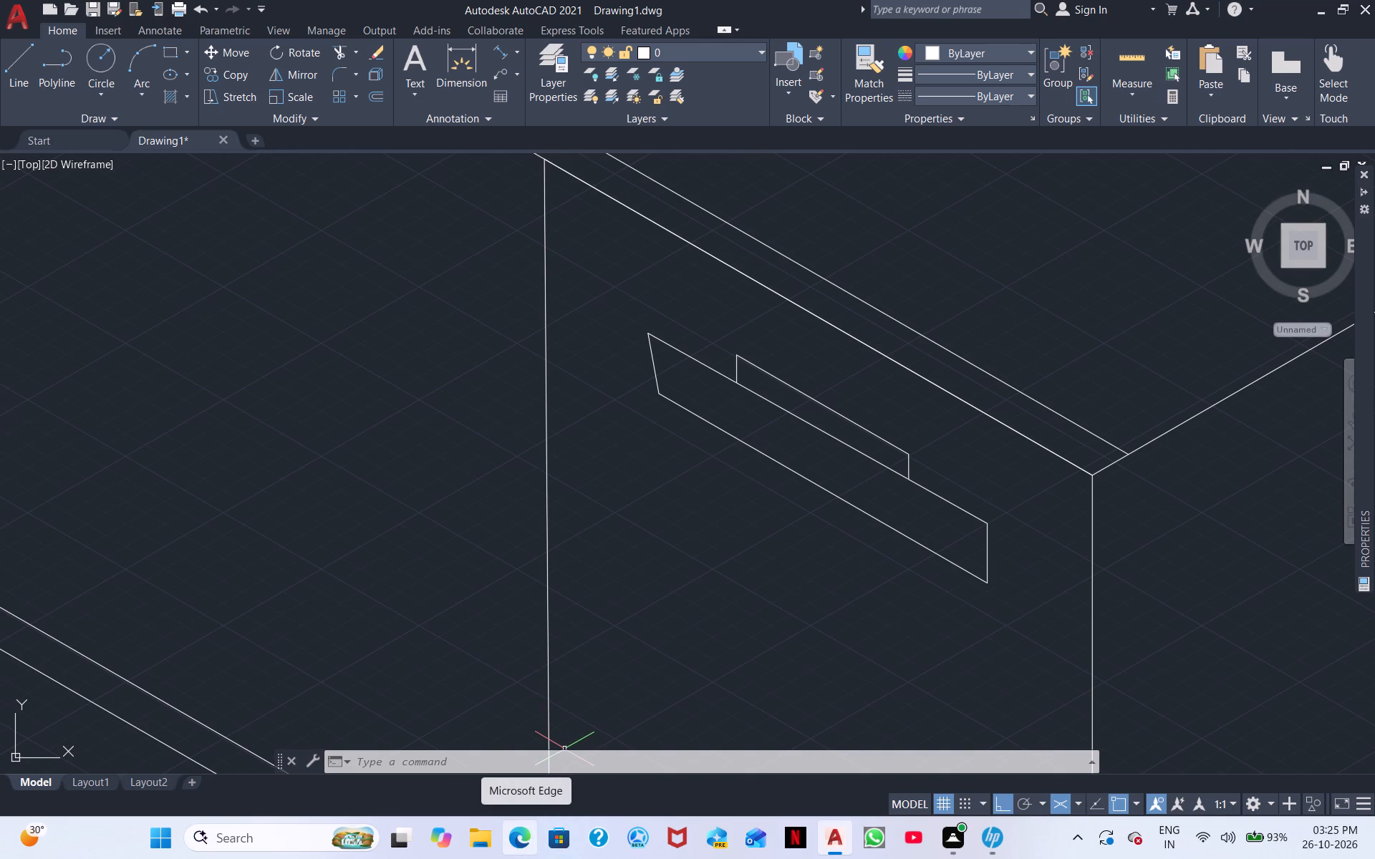
Trim the overlapping lines at the base of the long front's divider between the second and third panels from the inner corner.
{"action": "scroll", "coordinate": [590, 392], "scroll_direction": "up", "scroll_amount": 1}
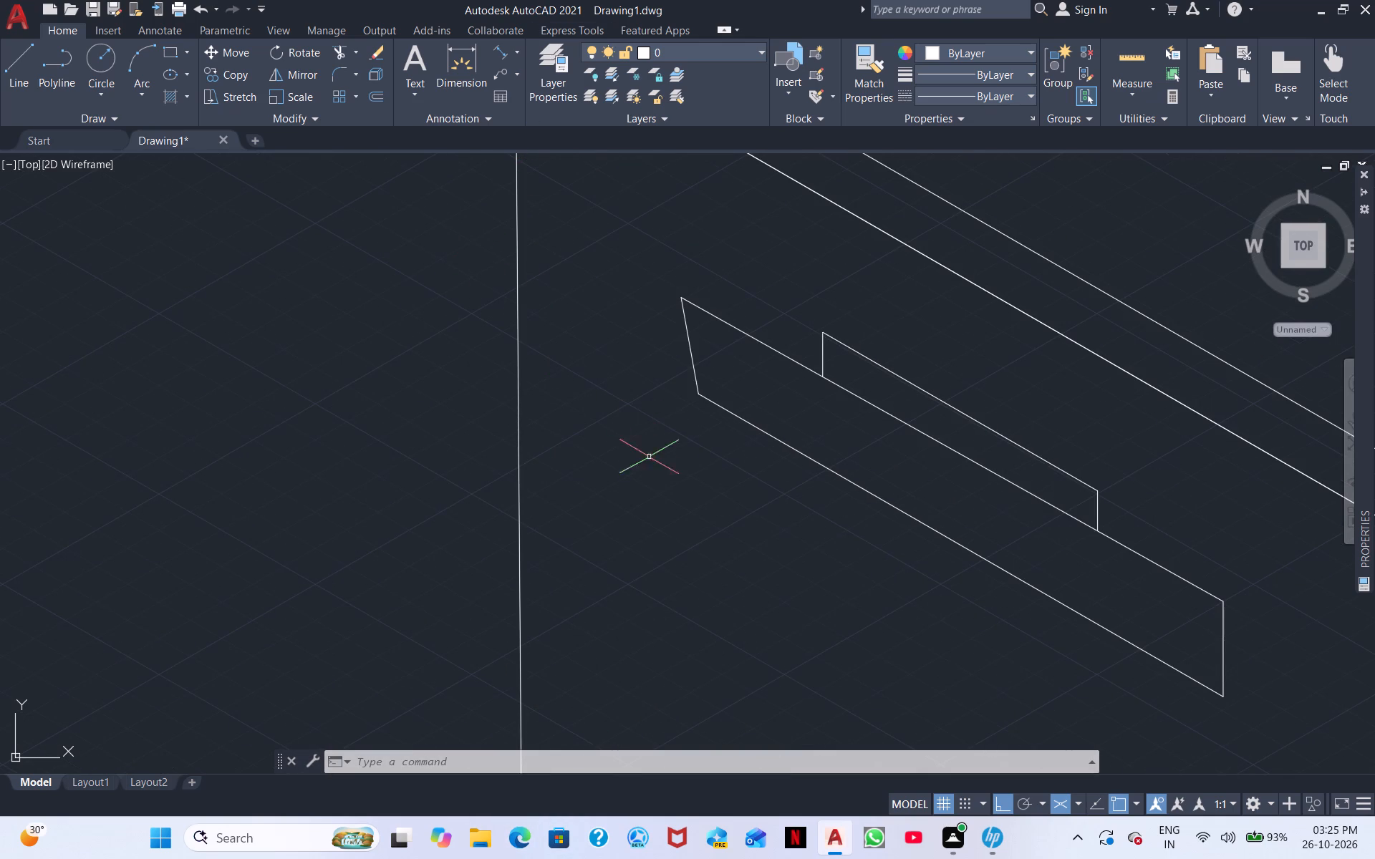
{"action": "scroll", "coordinate": [771, 392], "scroll_direction": "down", "scroll_amount": 1}
{"action": "scroll", "coordinate": [795, 466], "scroll_direction": "down", "scroll_amount": 2}
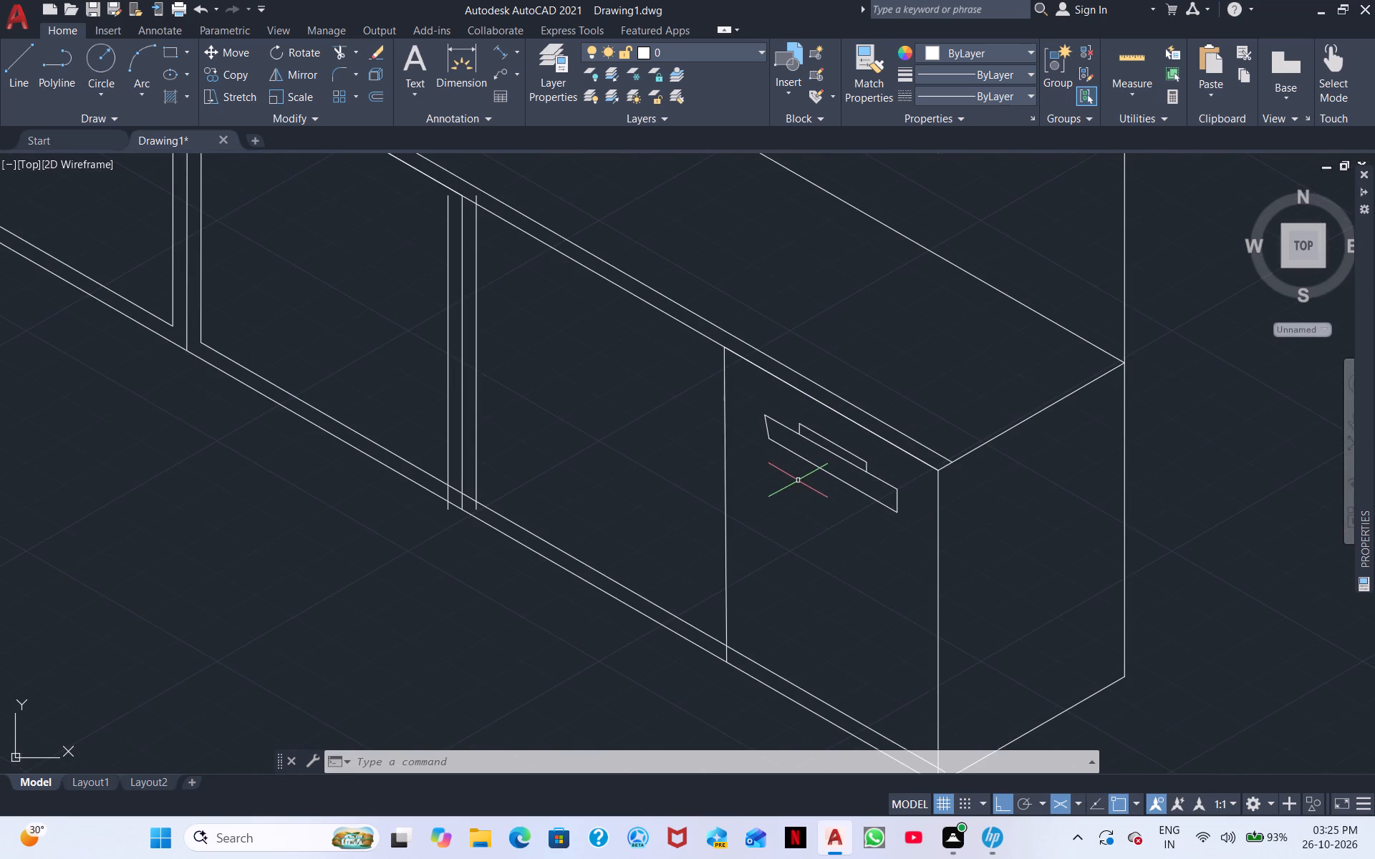
{"action": "scroll", "coordinate": [817, 518], "scroll_direction": "down", "scroll_amount": 2}
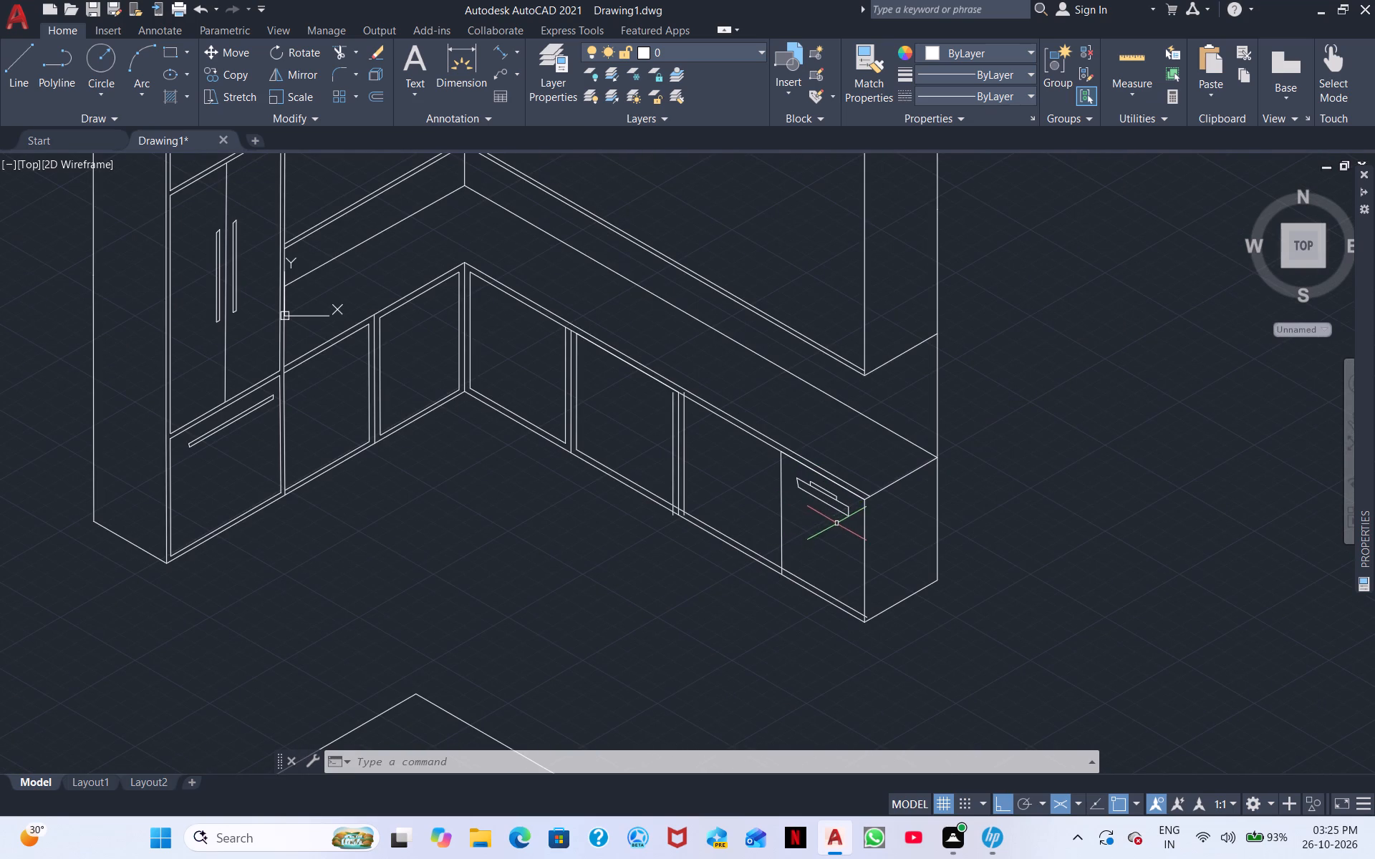
{"action": "middle_click_drag", "start_coordinate": [839, 558], "coordinate": [938, 535]}
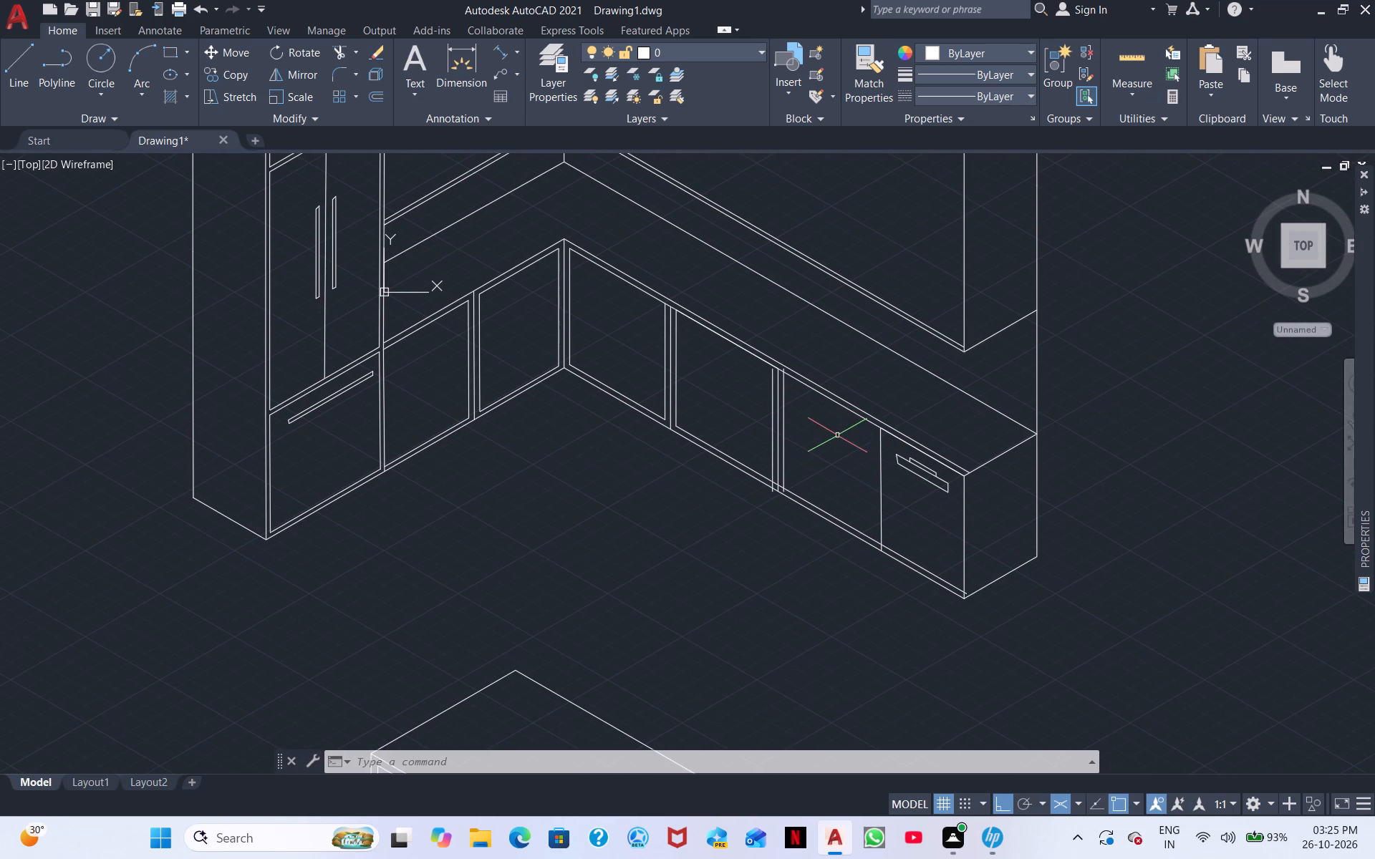
{"action": "scroll", "coordinate": [837, 435], "scroll_direction": "up", "scroll_amount": 3}
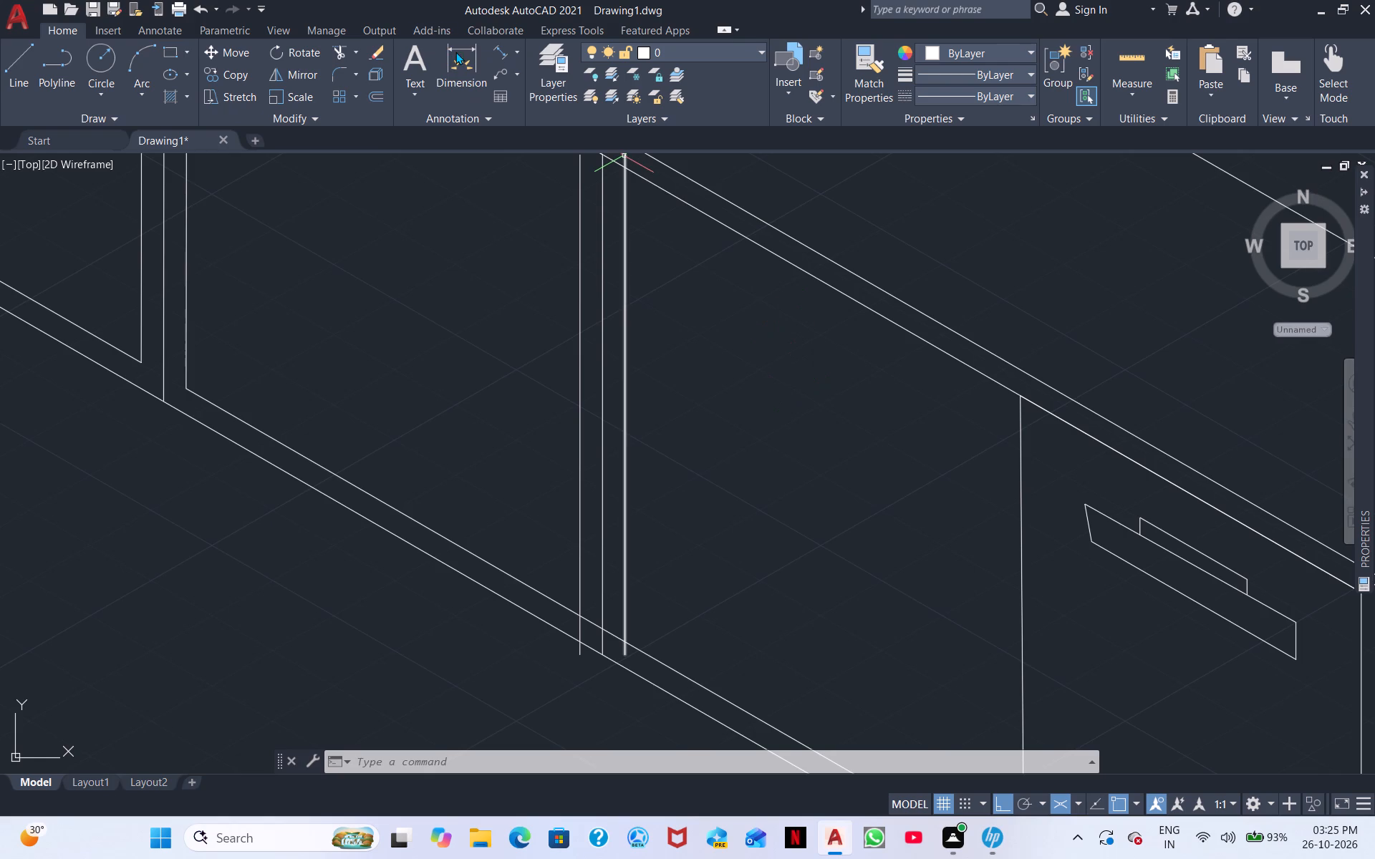
{"action": "left_click", "coordinate": [332, 56]}
{"action": "middle_click_drag", "start_coordinate": [721, 452], "coordinate": [793, 294]}
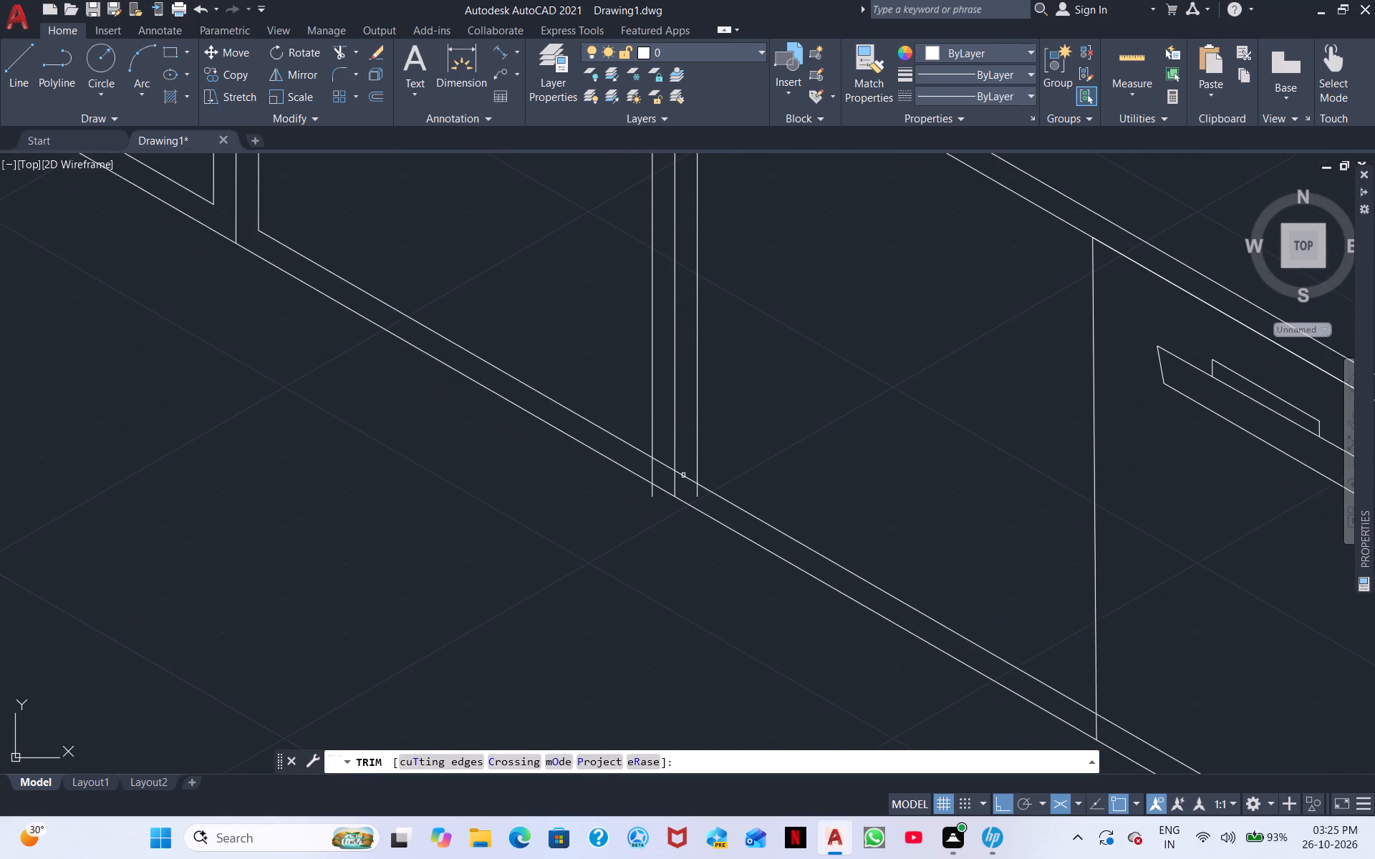
{"action": "left_click_drag", "start_coordinate": [684, 475], "coordinate": [695, 475]}
{"action": "left_click", "coordinate": [667, 467]}
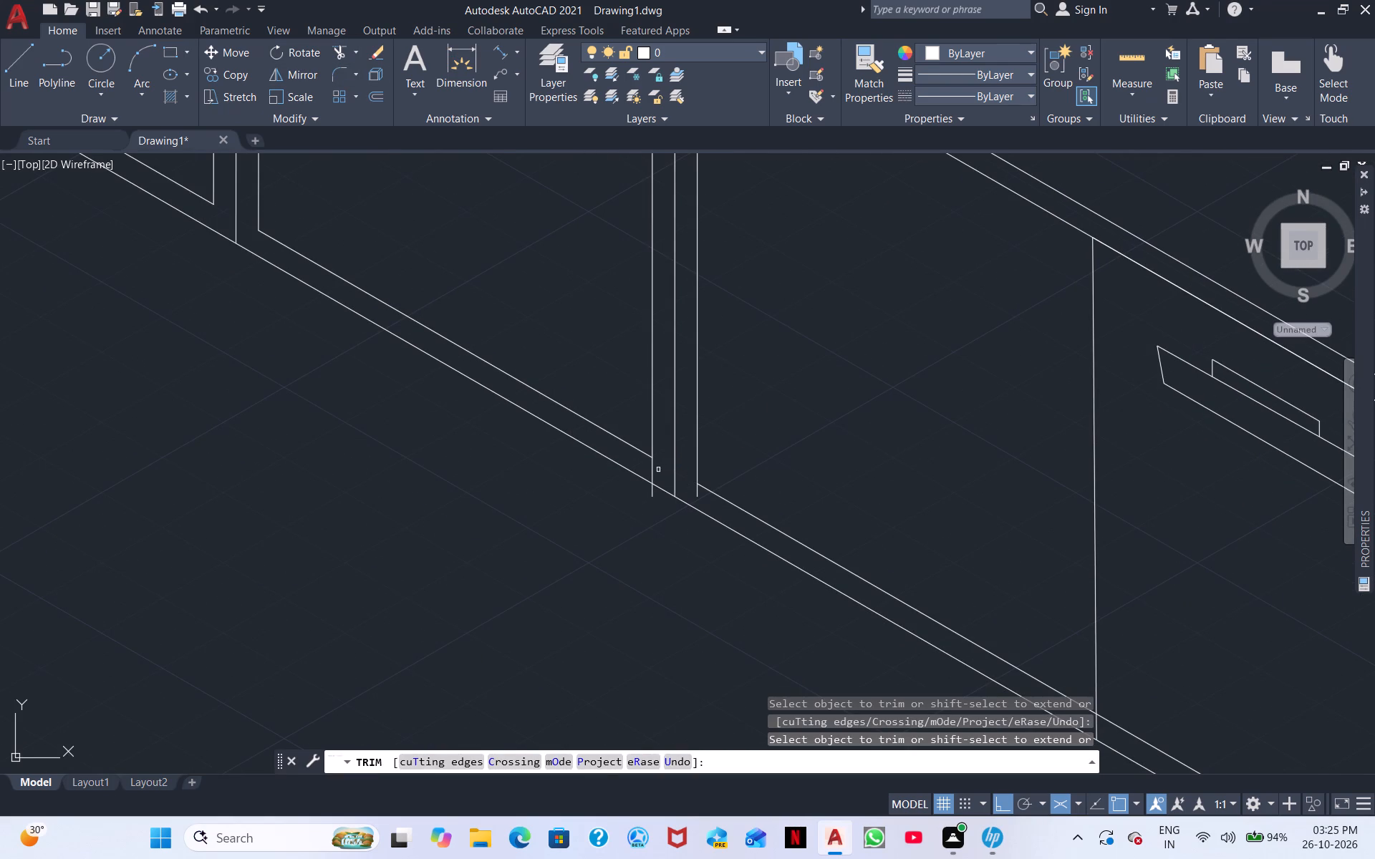
{"action": "left_click", "coordinate": [652, 470]}
{"action": "left_click", "coordinate": [650, 492]}
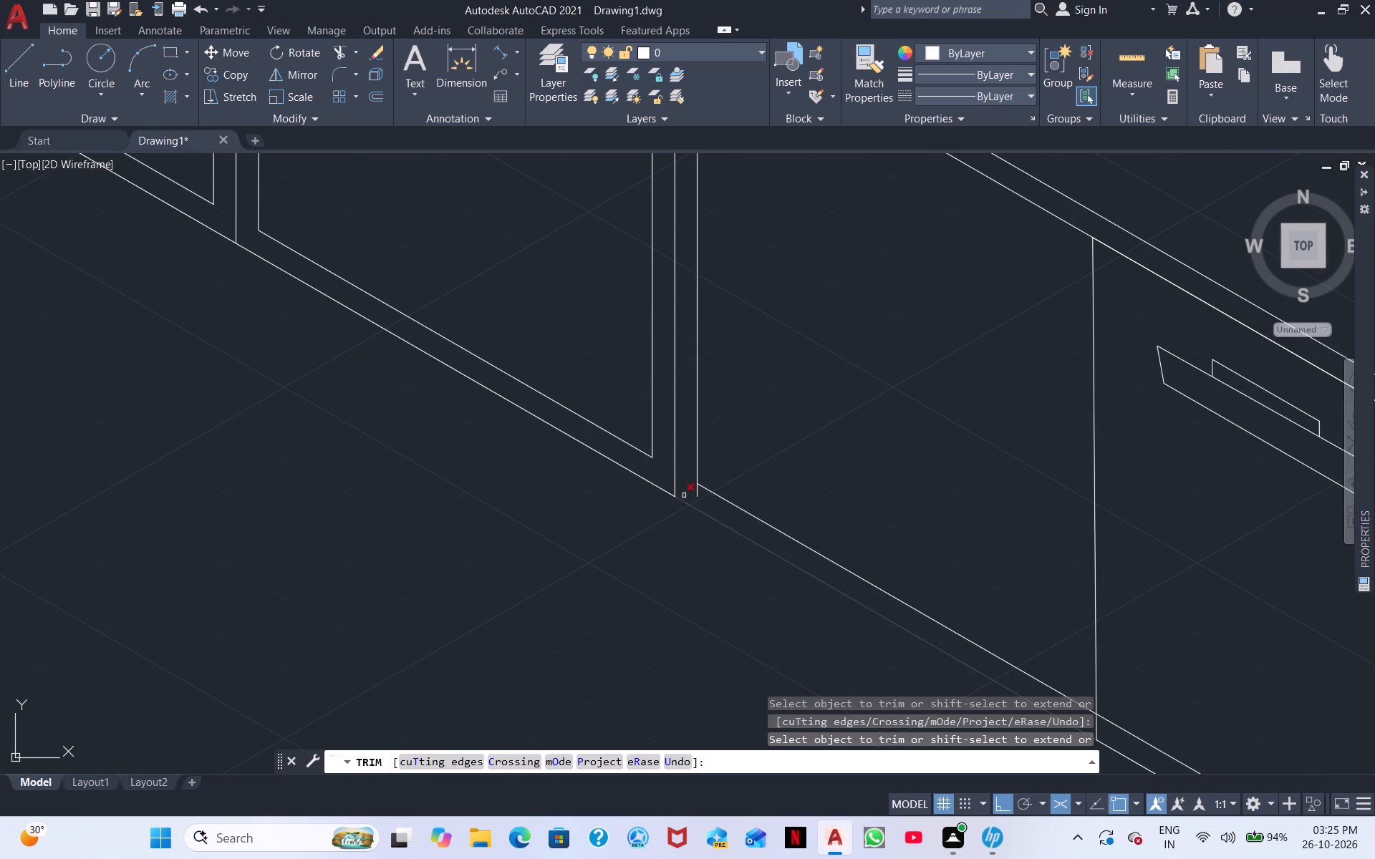
{"action": "left_click", "coordinate": [699, 494]}
Trim and extend the lines at that divider's upper end so both adjoining inner frames form clean corners below the counter edge.
{"action": "middle_click_drag", "start_coordinate": [991, 540], "coordinate": [864, 363]}
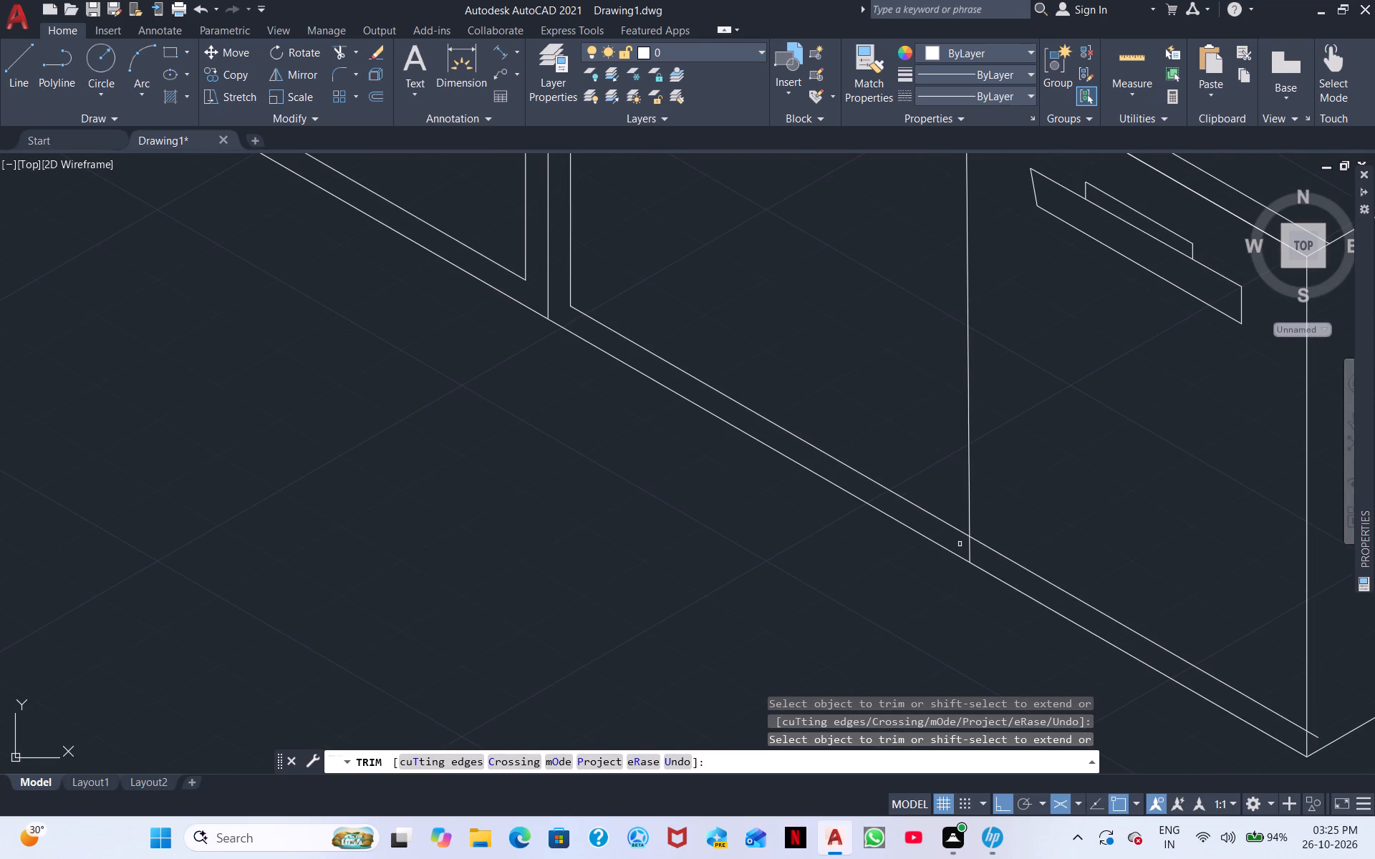
{"action": "scroll", "coordinate": [931, 520], "scroll_direction": "down", "scroll_amount": 2}
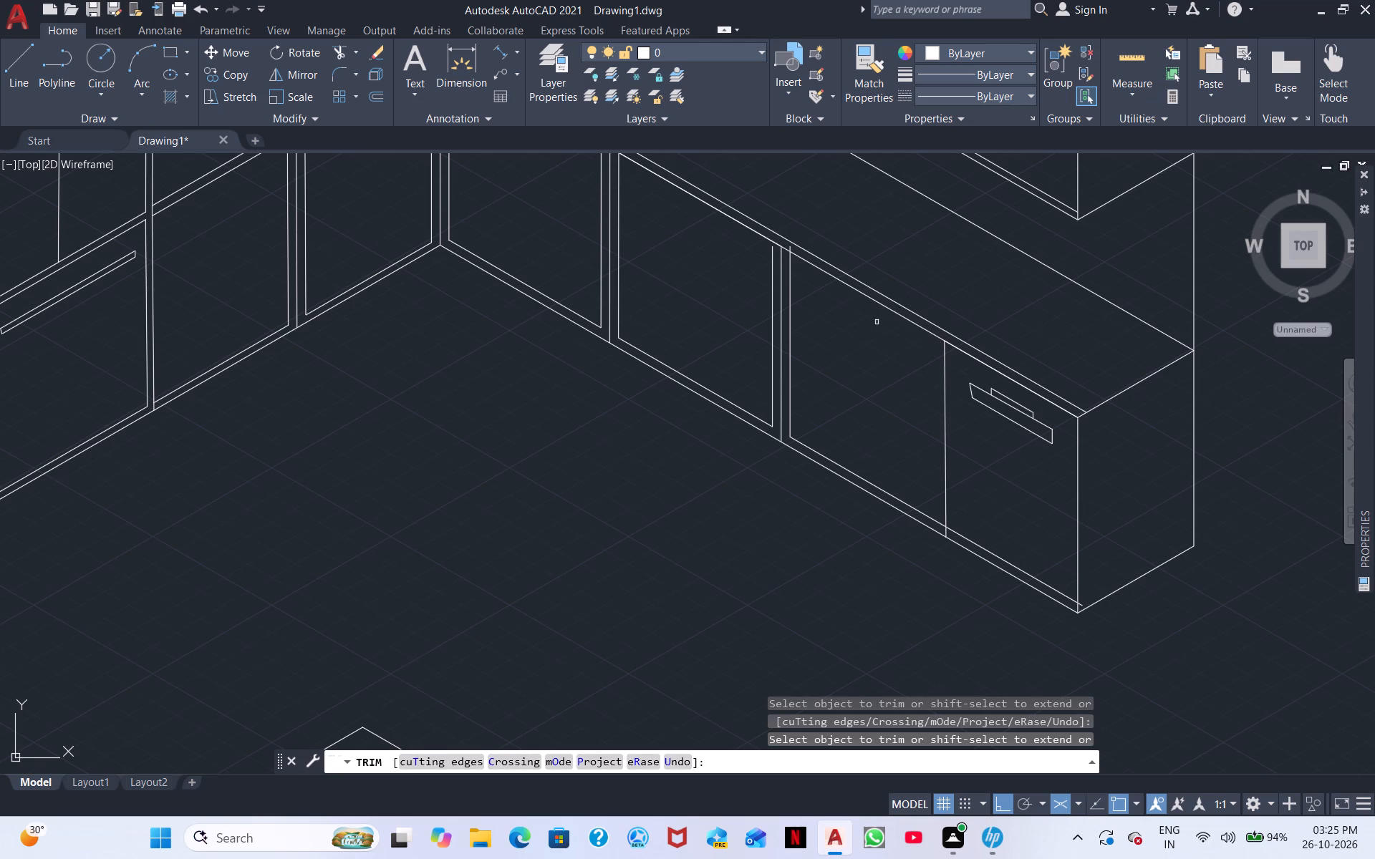
{"action": "scroll", "coordinate": [793, 256], "scroll_direction": "up", "scroll_amount": 4}
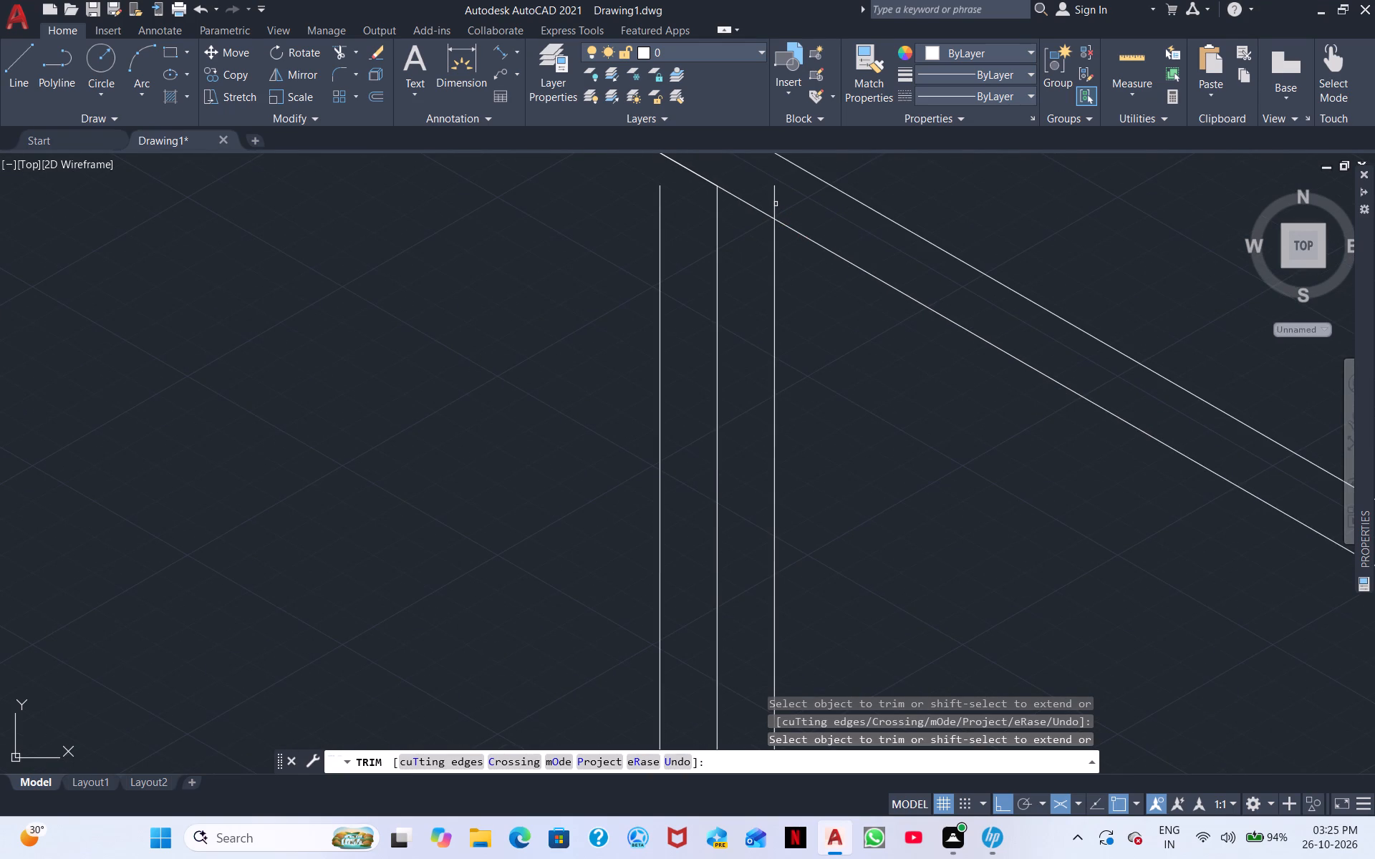
{"action": "left_click", "coordinate": [773, 204]}
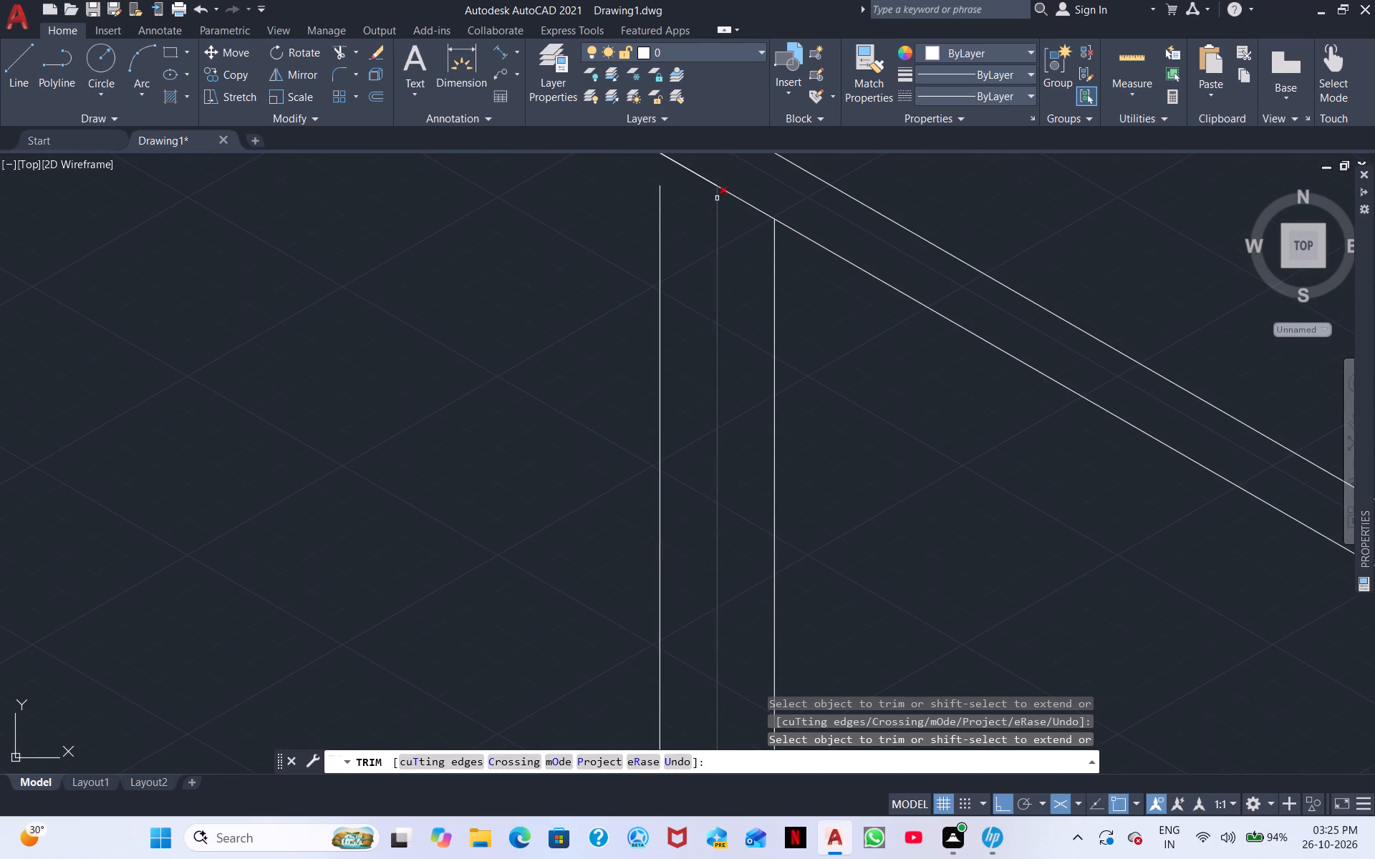
{"action": "left_click", "coordinate": [720, 234], "text": "shift"}
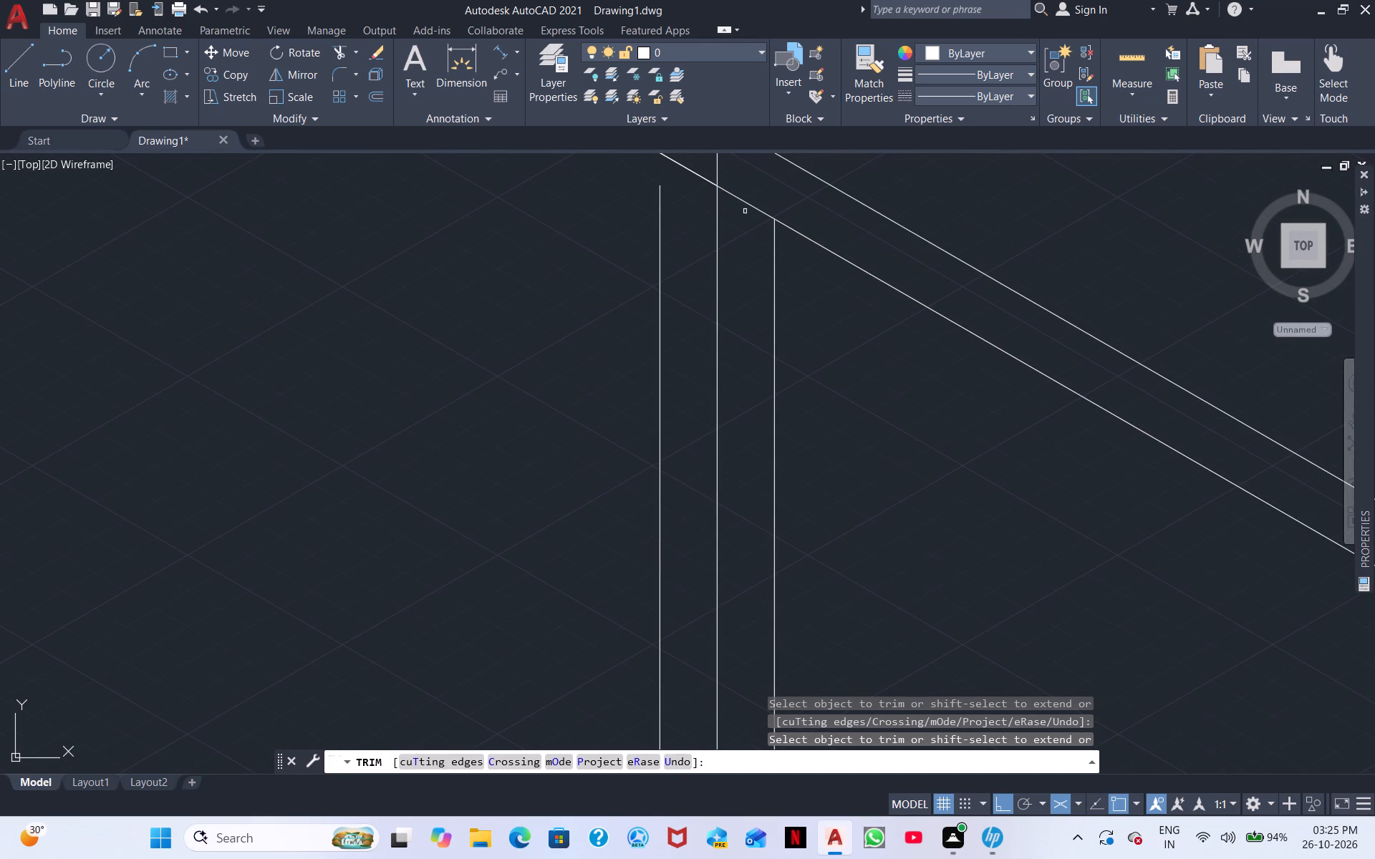
{"action": "left_click", "coordinate": [753, 204]}
{"action": "double_click", "coordinate": [703, 178]}
{"action": "scroll", "coordinate": [700, 244], "scroll_direction": "down", "scroll_amount": 3}
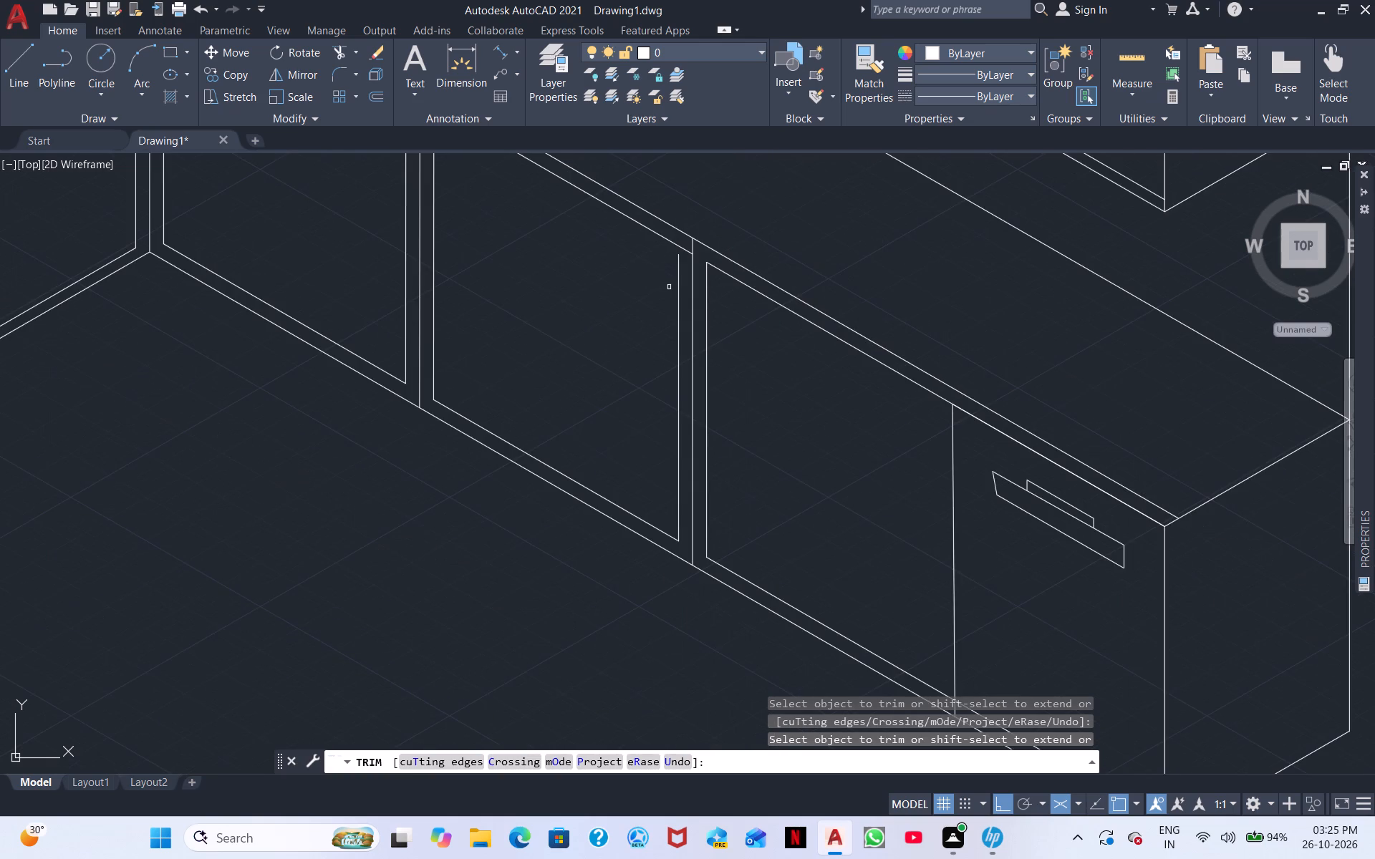
{"action": "scroll", "coordinate": [672, 284], "scroll_direction": "down", "scroll_amount": 1}
{"action": "left_click", "coordinate": [676, 281], "text": "shift"}
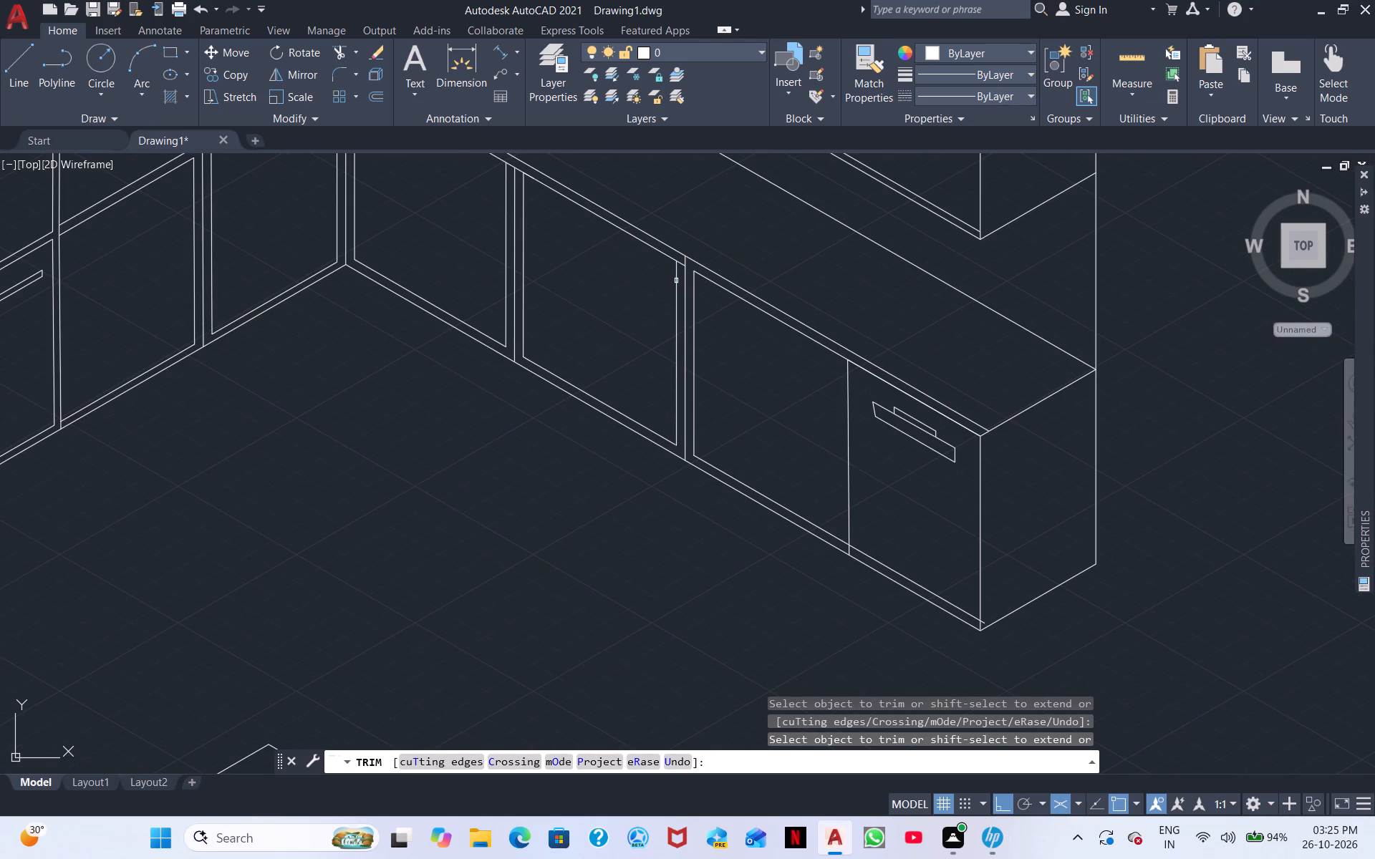
{"action": "left_click", "coordinate": [682, 263]}
{"action": "scroll", "coordinate": [714, 422], "scroll_direction": "down", "scroll_amount": 1}
{"action": "right_click", "coordinate": [745, 424]}
{"action": "left_click", "coordinate": [801, 431]}
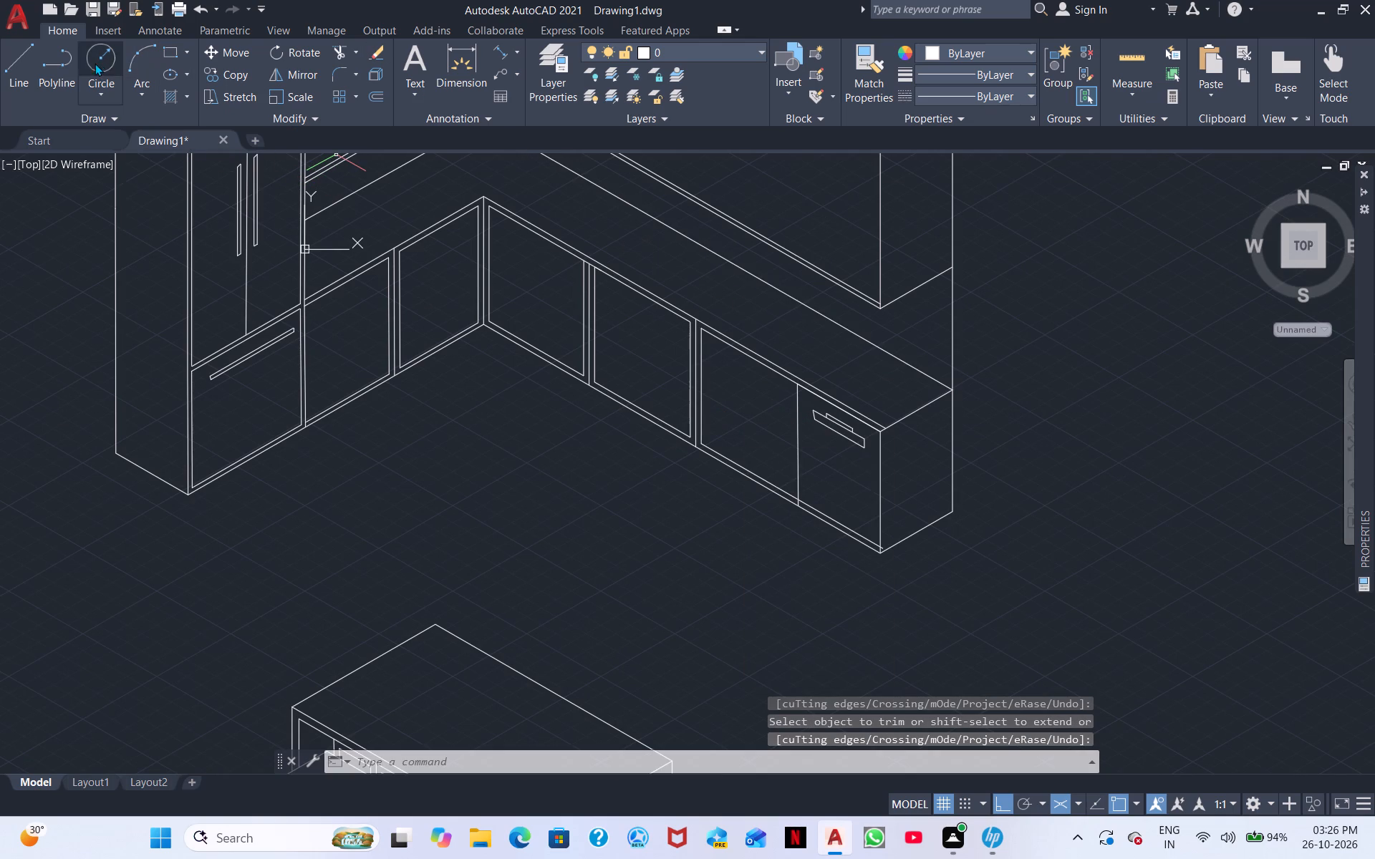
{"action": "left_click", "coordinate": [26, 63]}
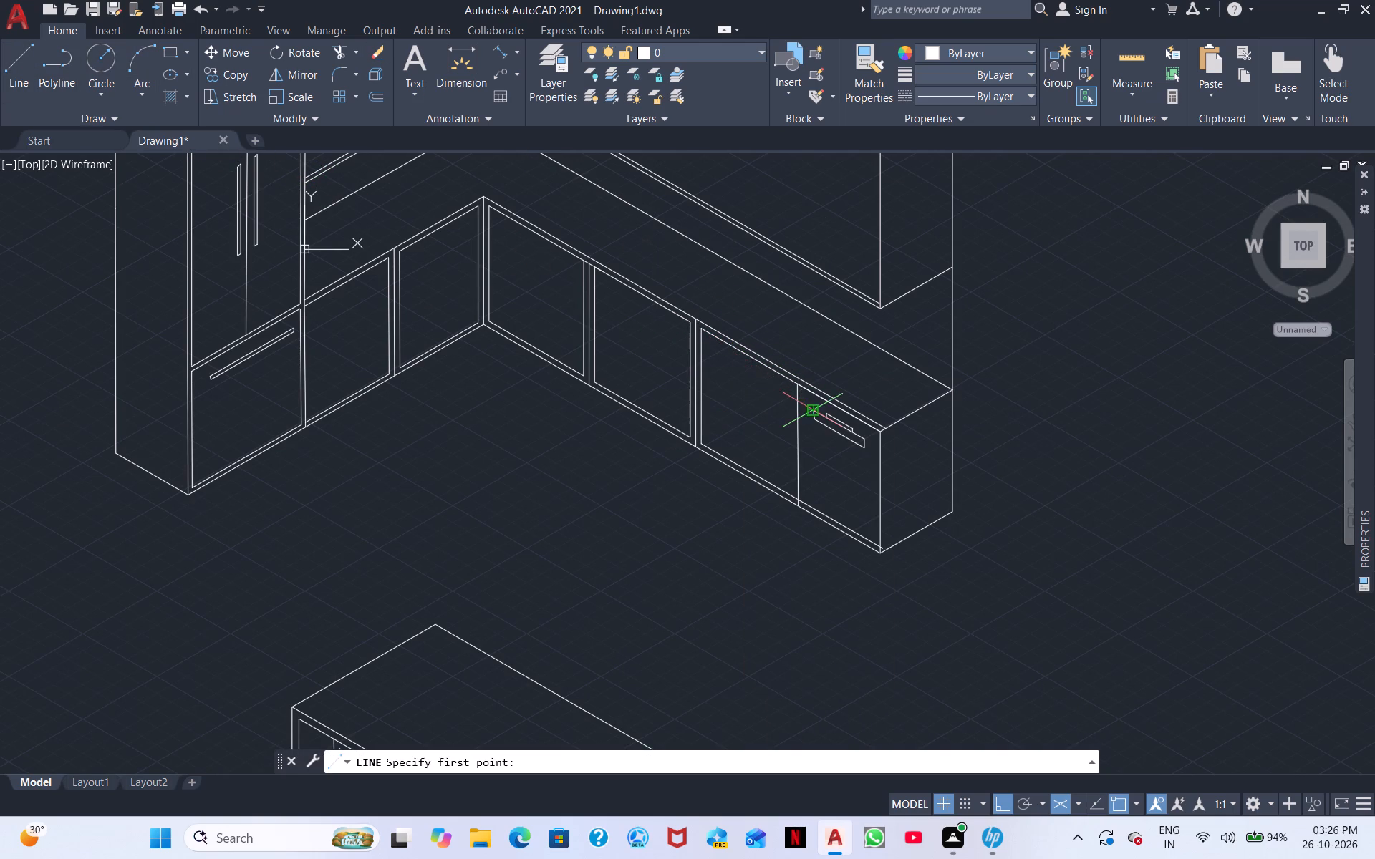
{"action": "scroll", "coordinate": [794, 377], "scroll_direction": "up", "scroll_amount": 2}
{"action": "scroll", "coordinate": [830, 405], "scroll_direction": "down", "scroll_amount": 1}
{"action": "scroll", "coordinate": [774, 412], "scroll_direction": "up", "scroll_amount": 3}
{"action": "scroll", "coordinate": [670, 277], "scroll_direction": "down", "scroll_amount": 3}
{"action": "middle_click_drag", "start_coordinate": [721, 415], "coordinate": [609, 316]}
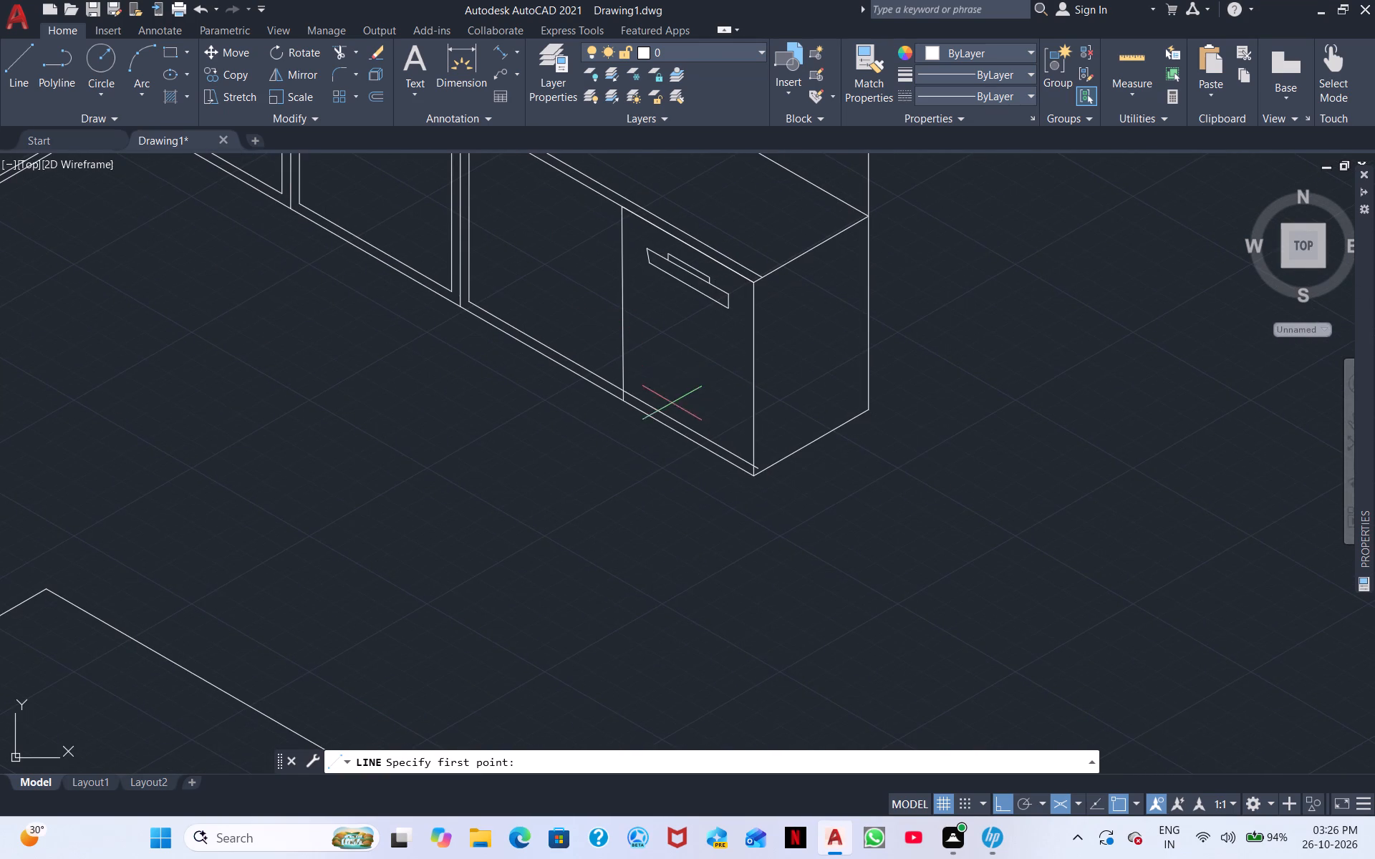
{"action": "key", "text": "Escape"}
Trim away the inner lower frame line across the outermost panel, including its short leftover at the front's outer bottom corner.
{"action": "right_click", "coordinate": [700, 387]}
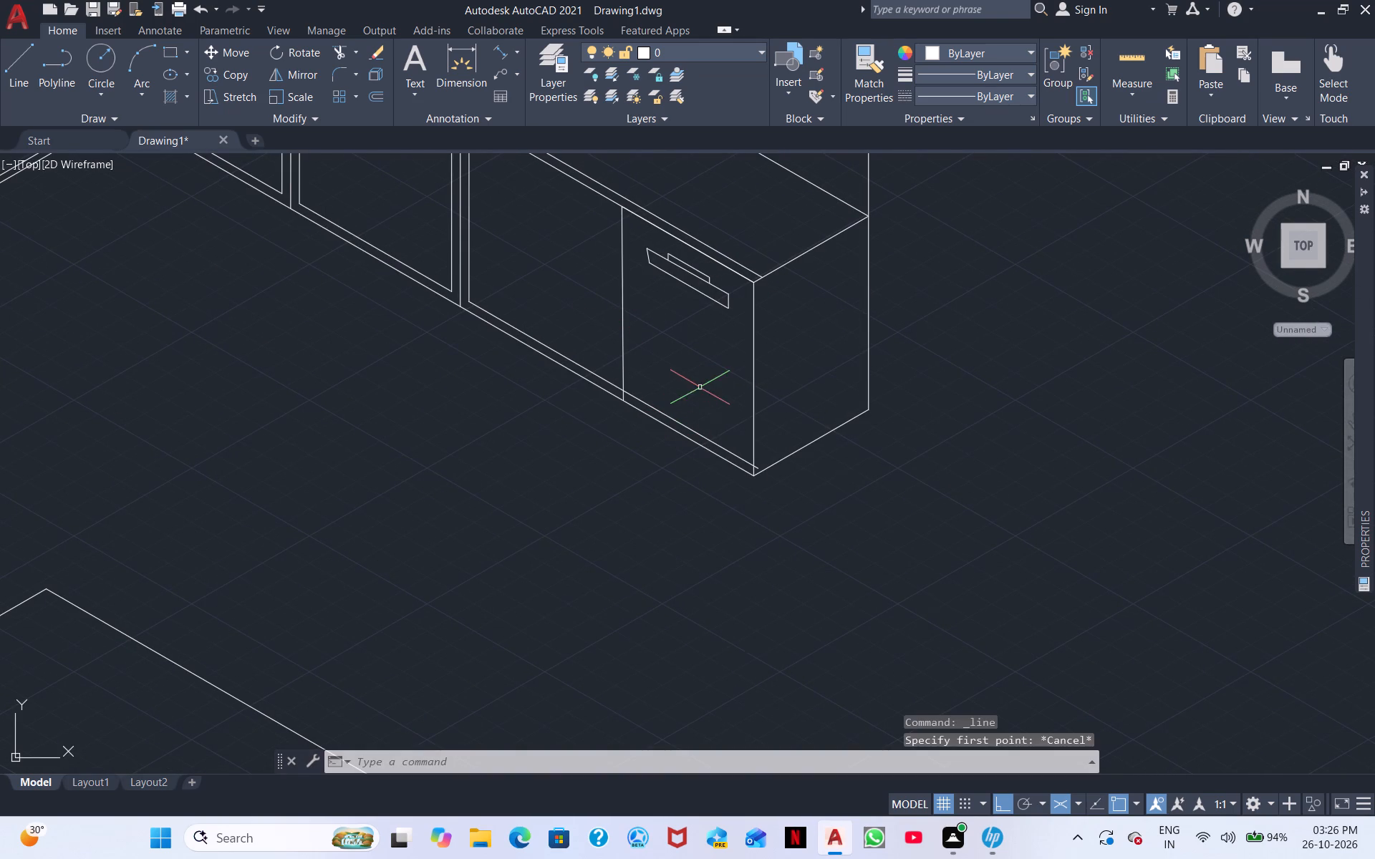
{"action": "left_click", "coordinate": [778, 413]}
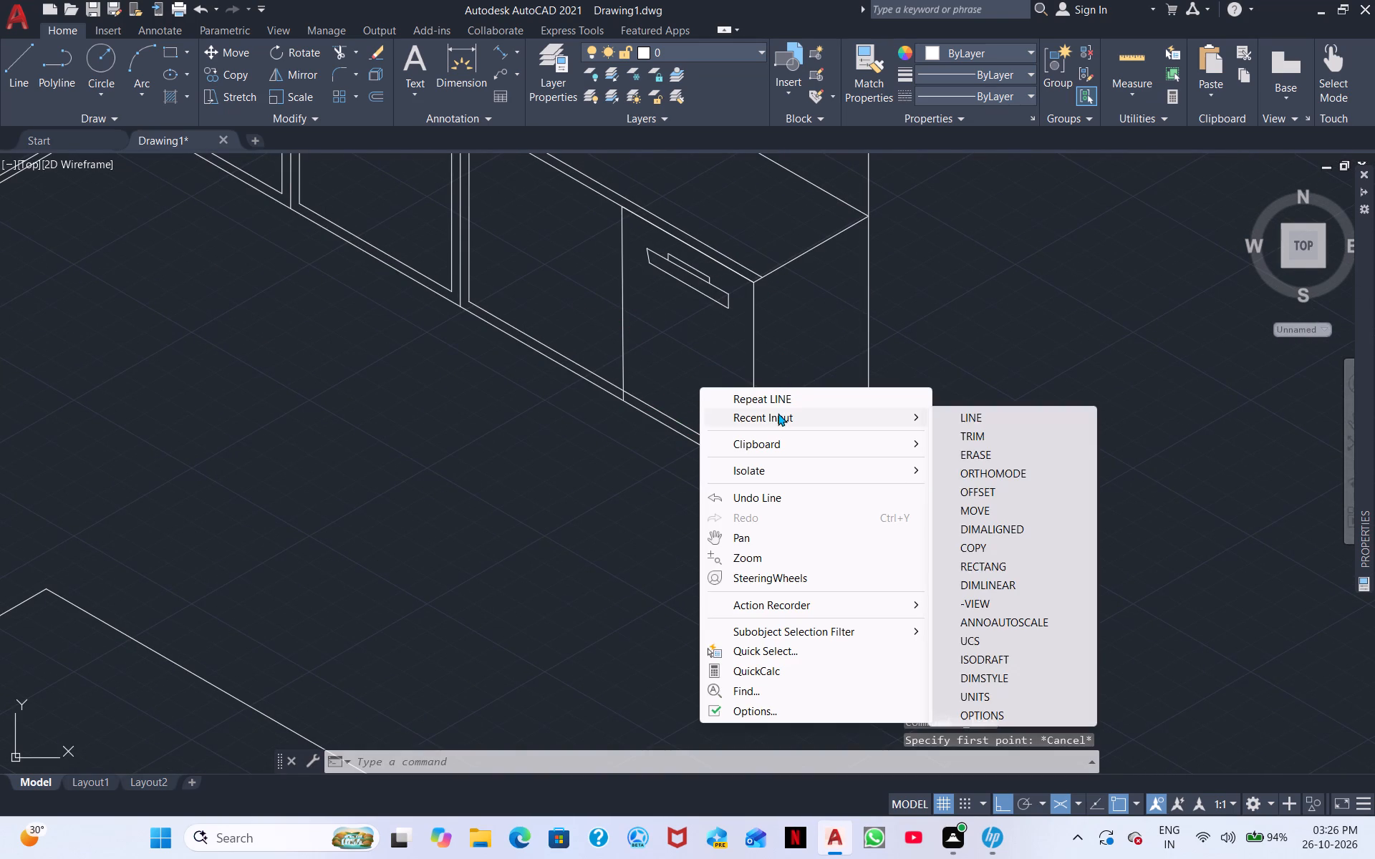
{"action": "left_click", "coordinate": [950, 439]}
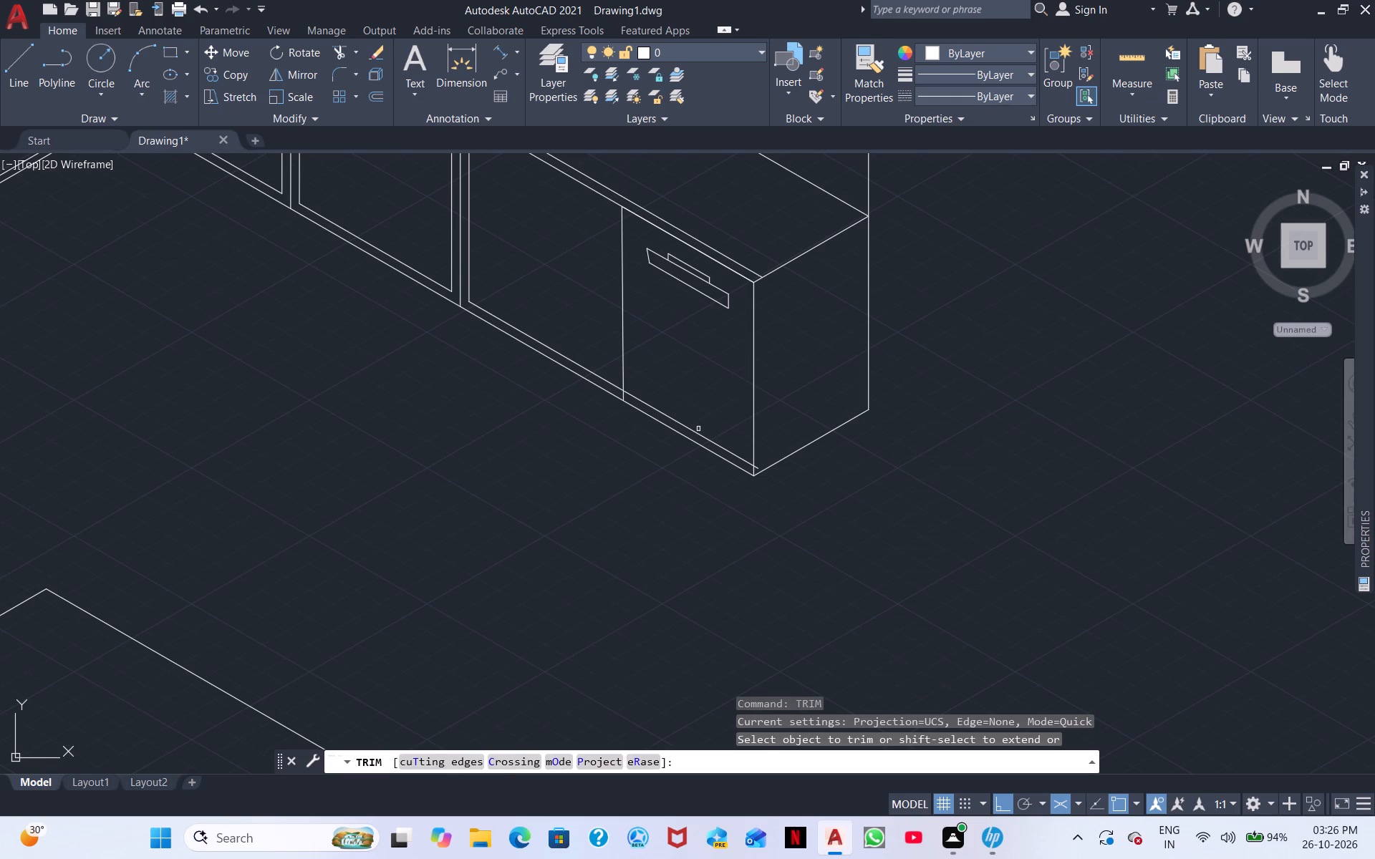
{"action": "left_click", "coordinate": [697, 430]}
{"action": "scroll", "coordinate": [735, 442], "scroll_direction": "up", "scroll_amount": 3}
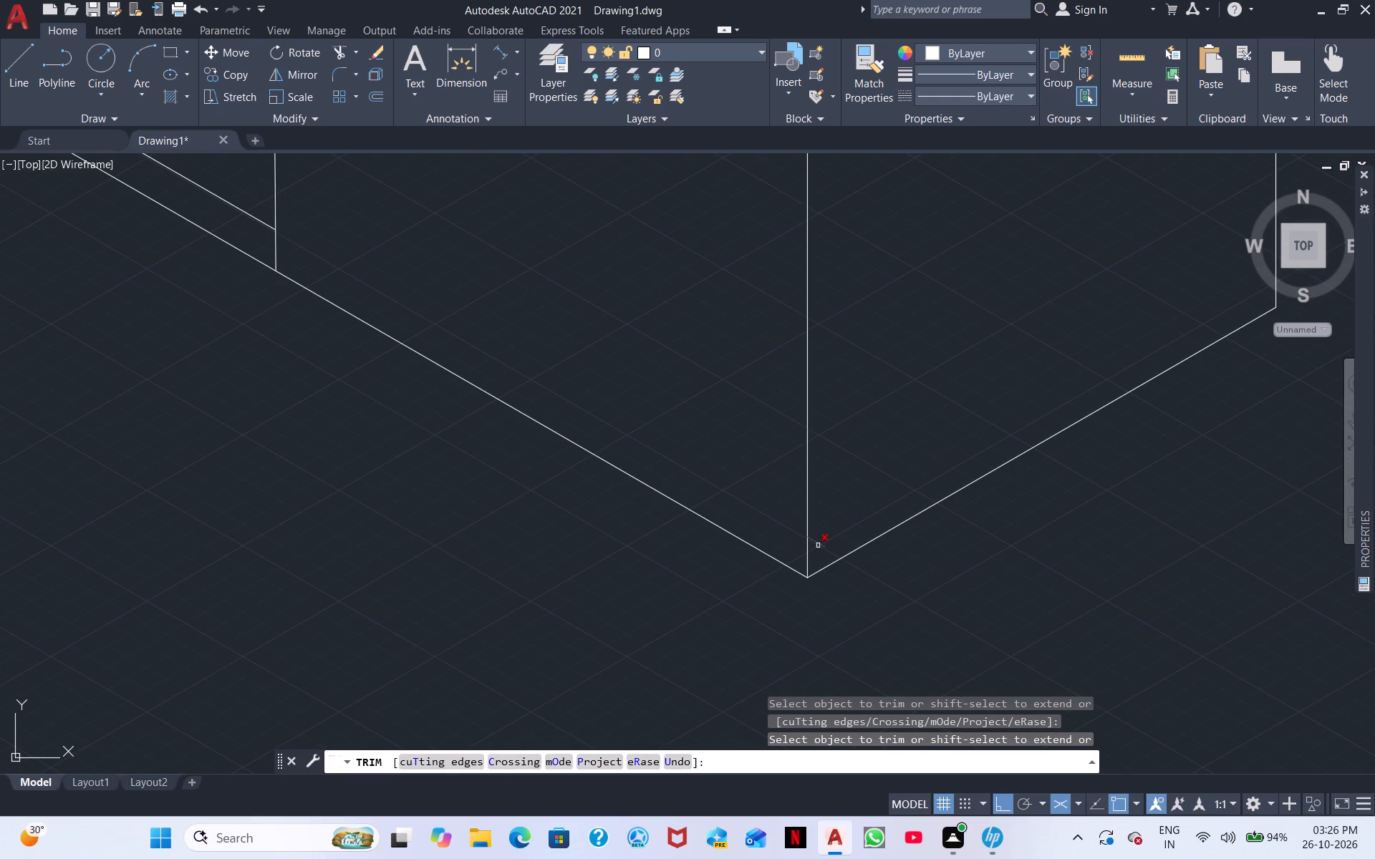
{"action": "left_click", "coordinate": [818, 544]}
{"action": "right_click", "coordinate": [745, 459]}
{"action": "left_click", "coordinate": [823, 472]}
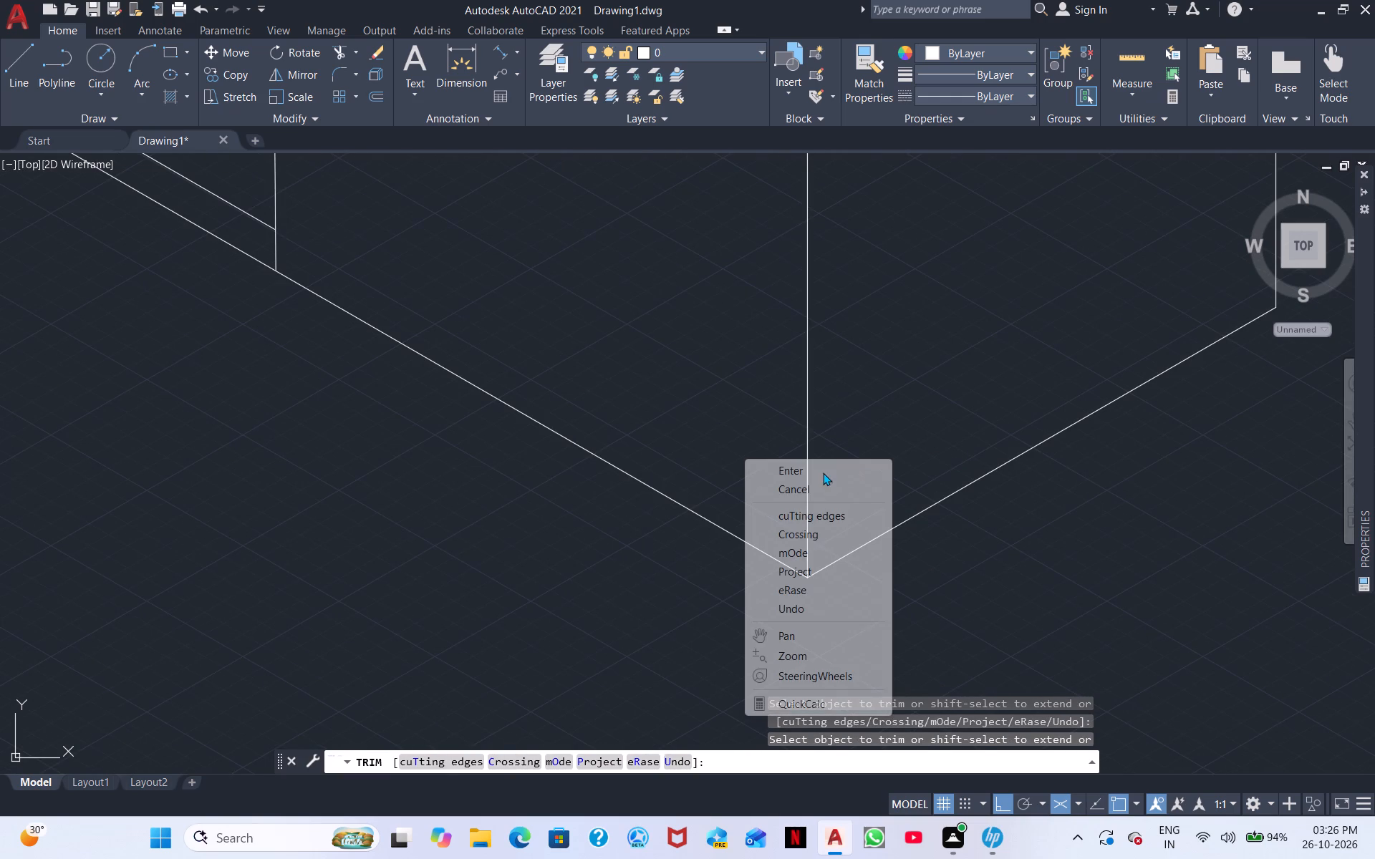
Draw a vertical line on the right isoplane from the midpoint of the third panel's inner lower frame line to its upper frame line.
{"action": "scroll", "coordinate": [632, 404], "scroll_direction": "down", "scroll_amount": 1}
{"action": "middle_click_drag", "start_coordinate": [617, 415], "coordinate": [993, 681]}
{"action": "right_click", "coordinate": [559, 416]}
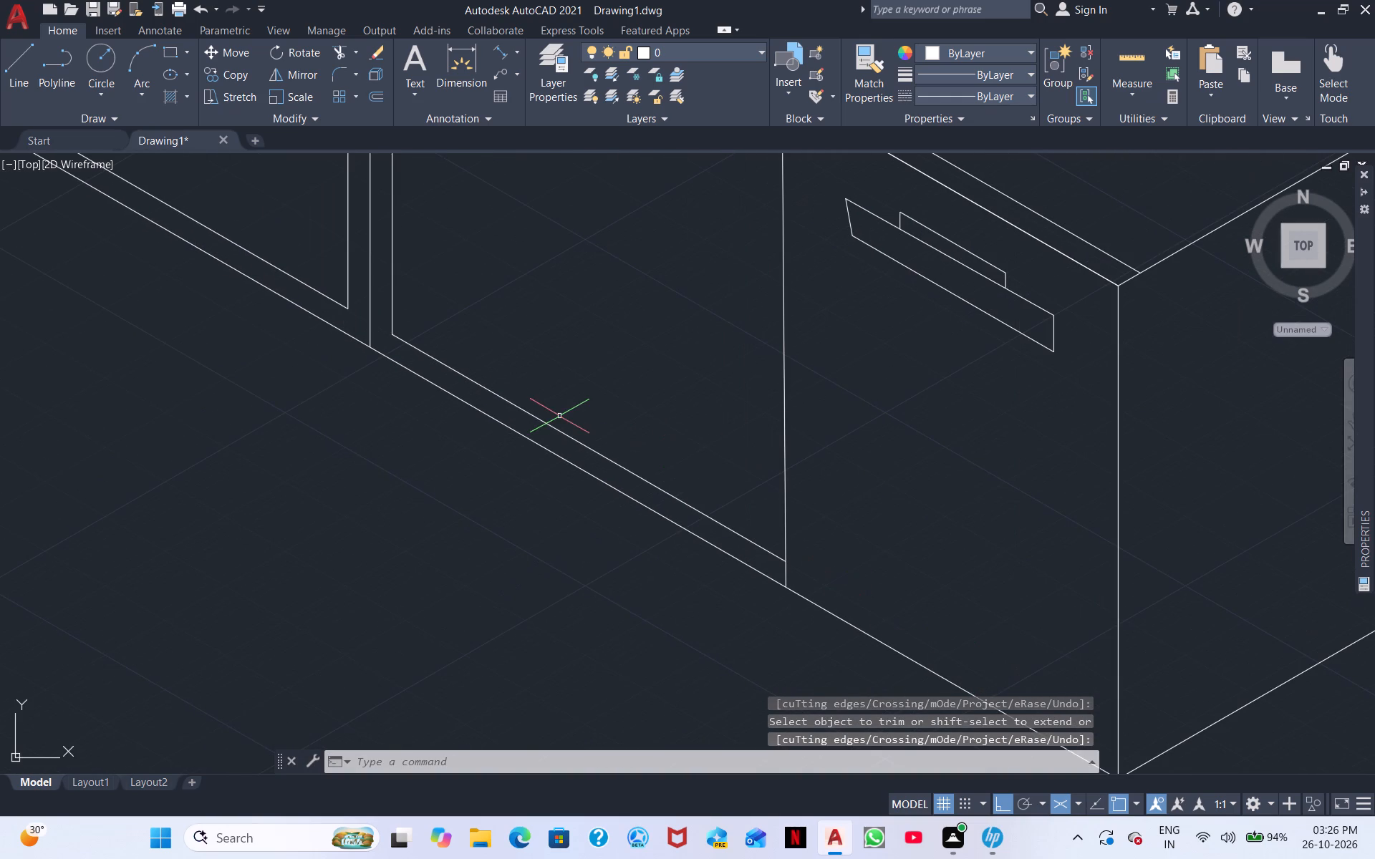
{"action": "left_click", "coordinate": [655, 452]}
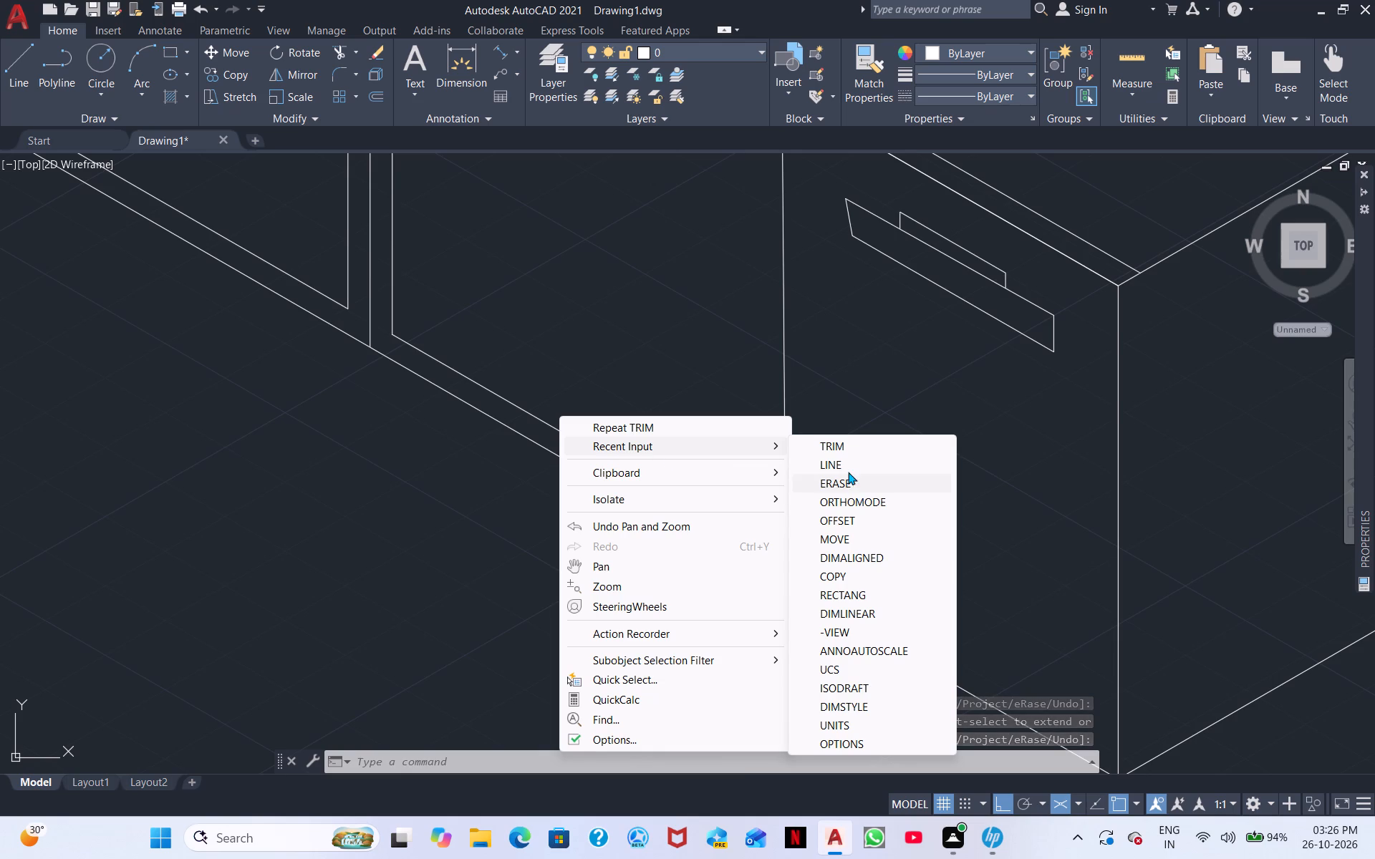
{"action": "left_click", "coordinate": [846, 469]}
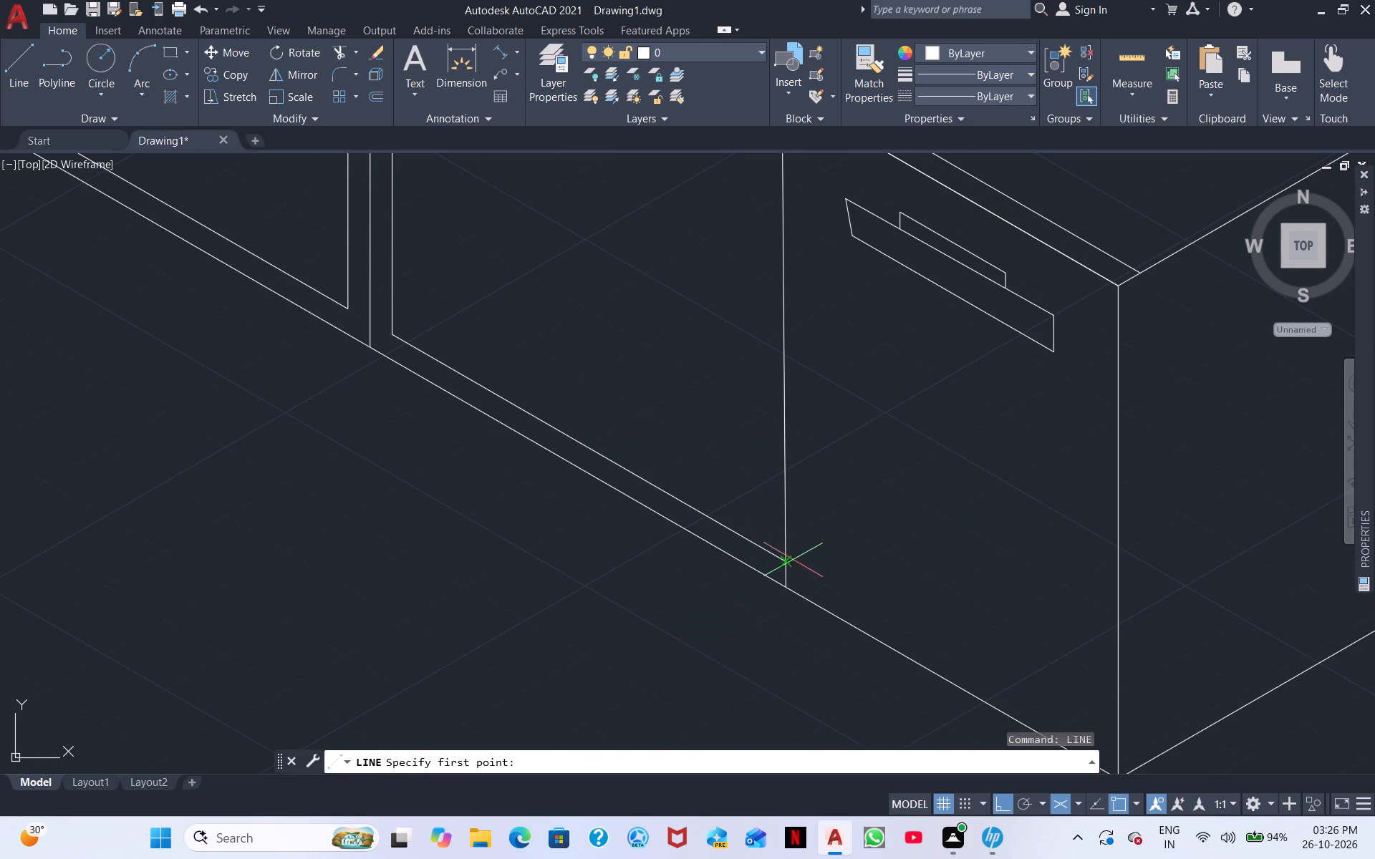
{"action": "left_click", "coordinate": [592, 450]}
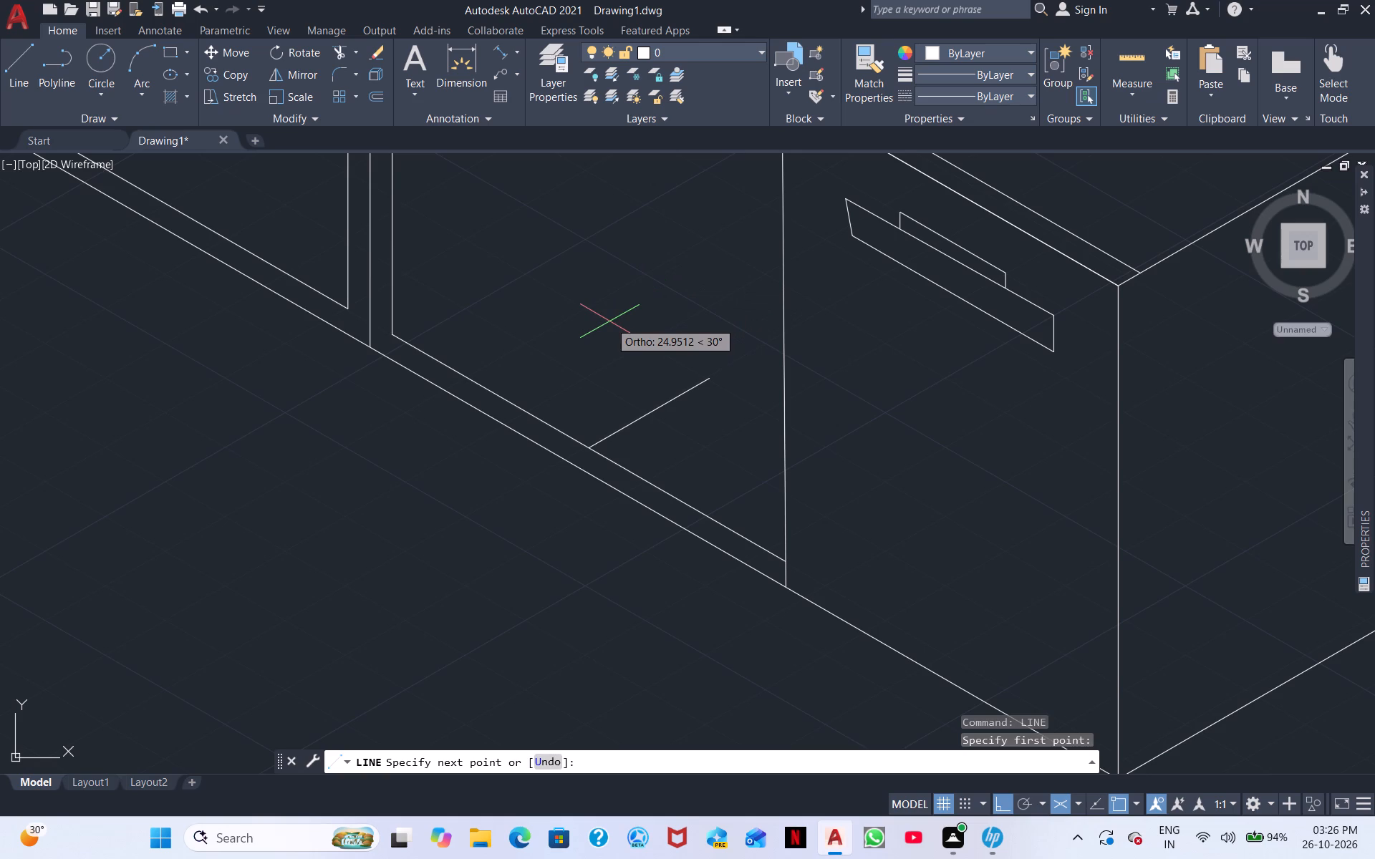
{"action": "key", "text": "F5"}
{"action": "middle_click_drag", "start_coordinate": [599, 303], "coordinate": [545, 605]}
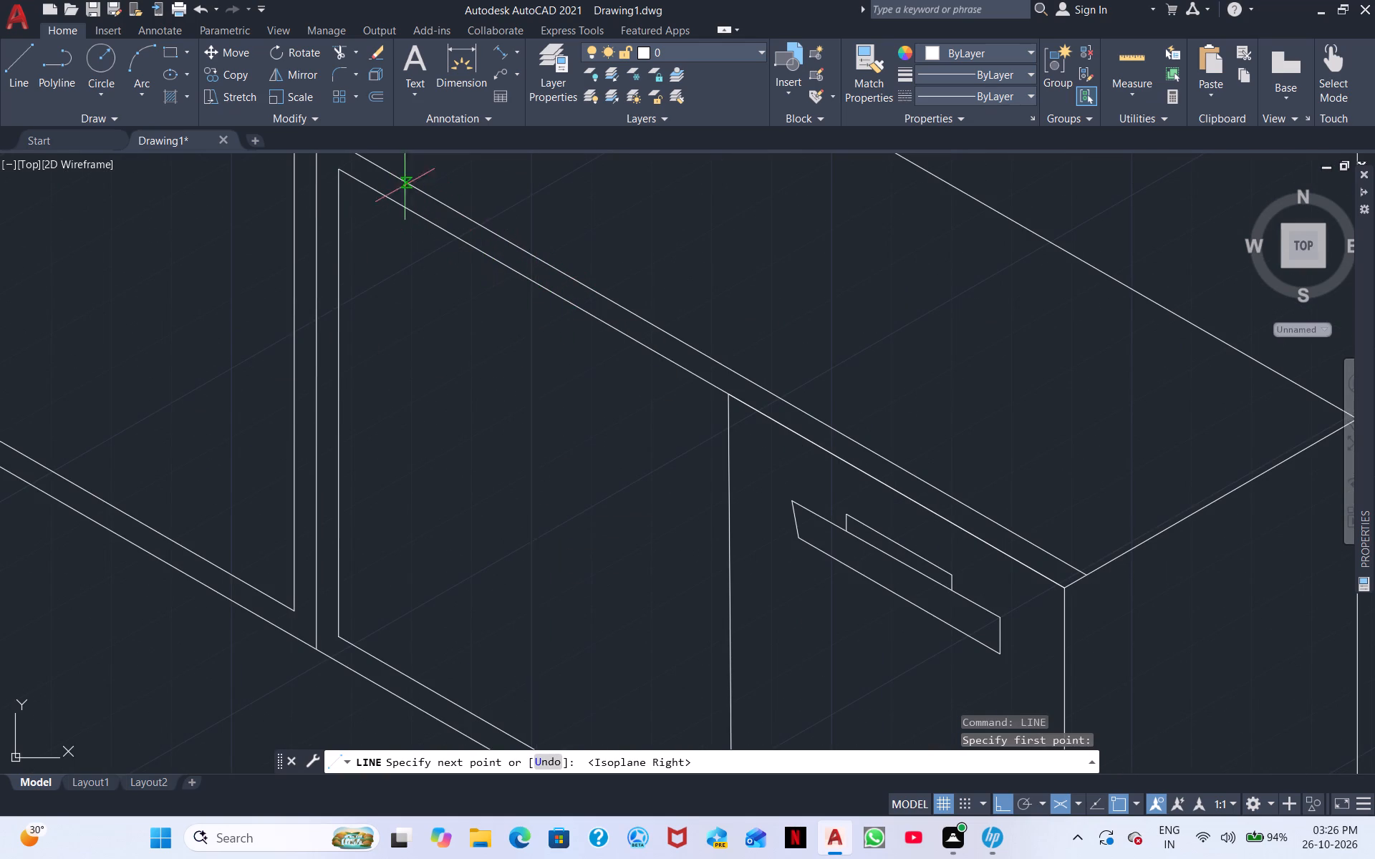
{"action": "left_click", "coordinate": [537, 281]}
{"action": "key", "text": "Escape"}
{"action": "scroll", "coordinate": [589, 417], "scroll_direction": "down", "scroll_amount": 2}
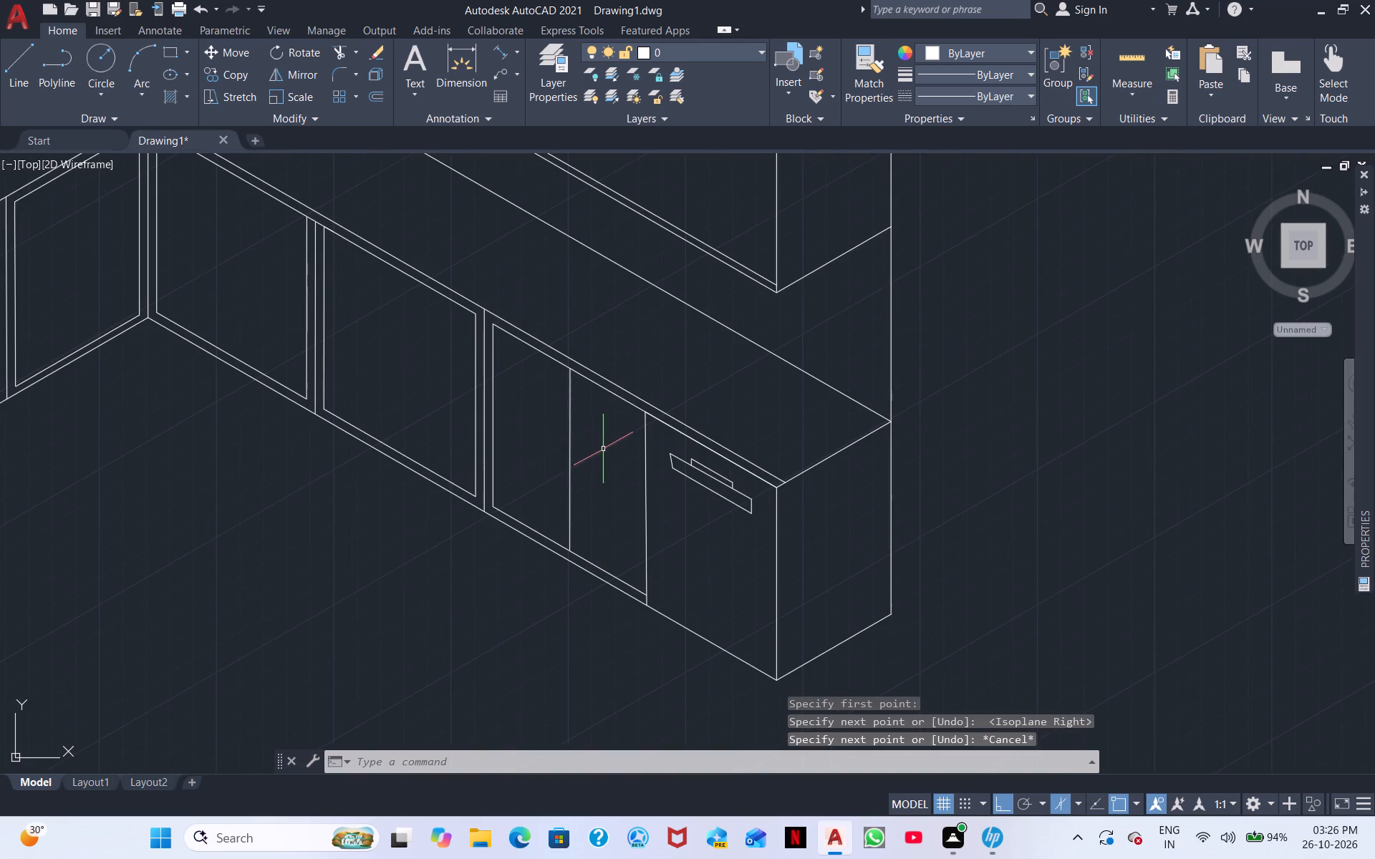
Draw a vertical line across the long front's panel nearest the inner corner, from its inner lower frame line's midpoint to the upper frame line.
{"action": "middle_click_drag", "start_coordinate": [604, 450], "coordinate": [814, 513]}
{"action": "middle_click_drag", "start_coordinate": [610, 535], "coordinate": [675, 574]}
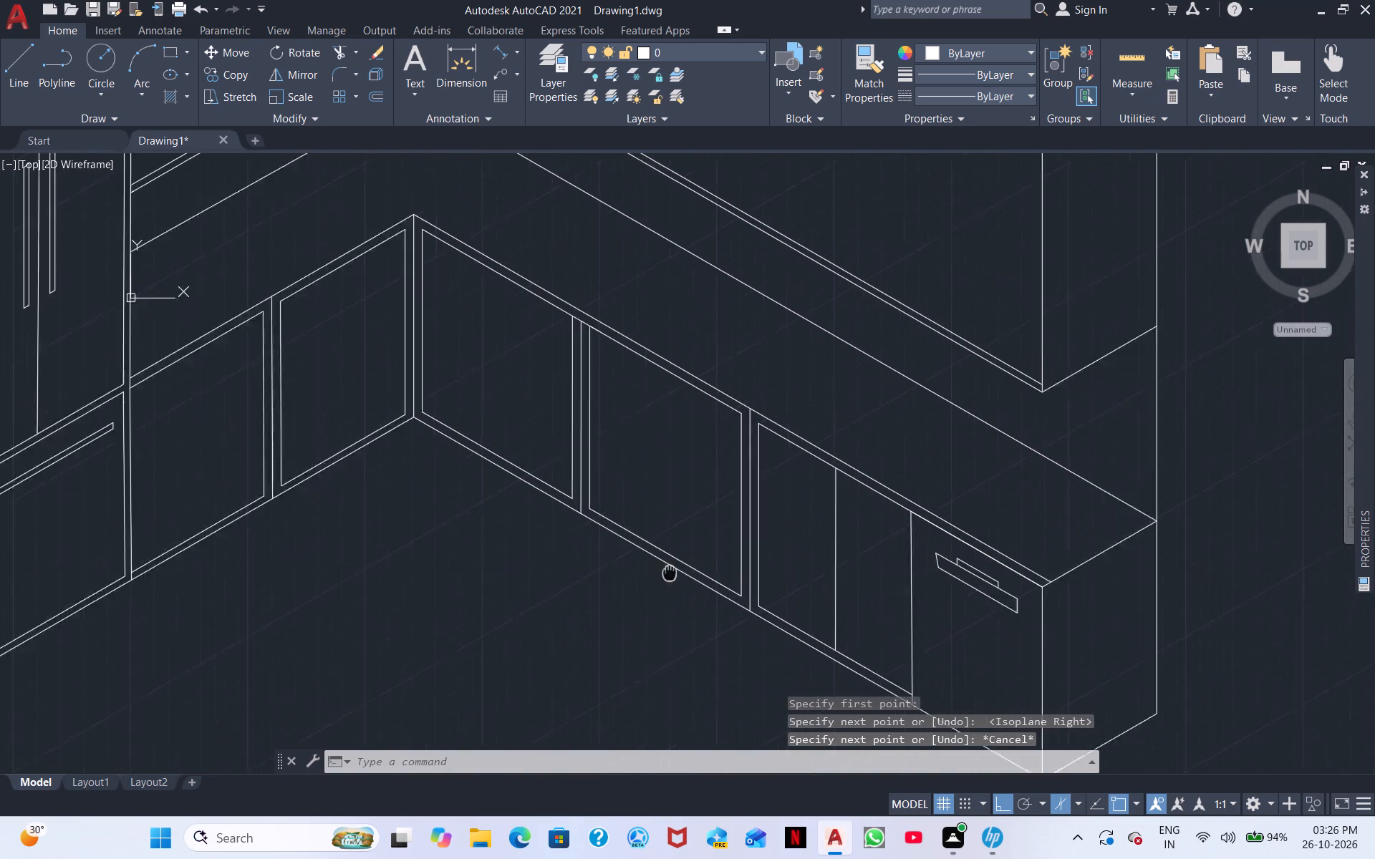
{"action": "middle_click_drag", "start_coordinate": [675, 574], "coordinate": [768, 571]}
{"action": "right_click", "coordinate": [620, 560]}
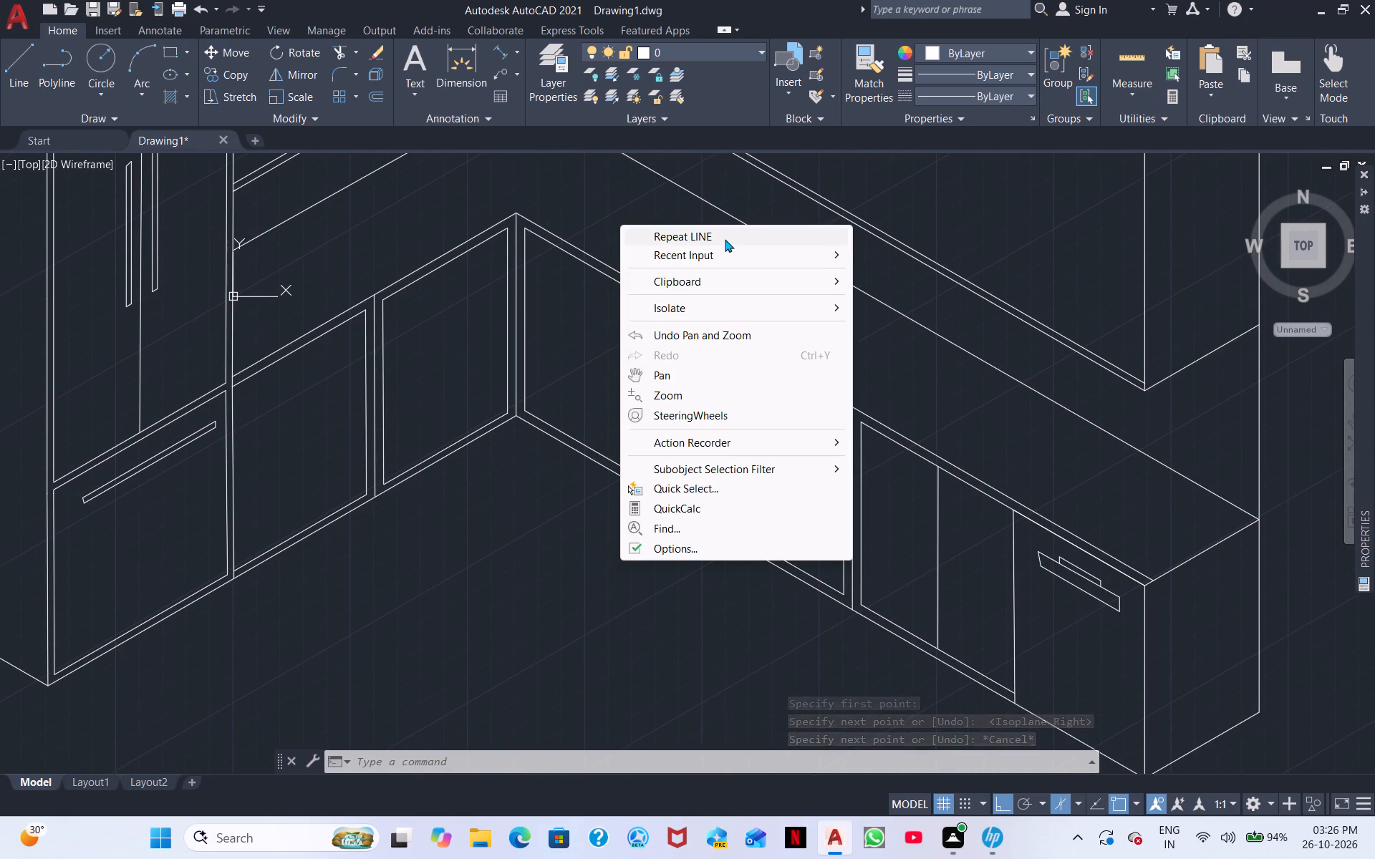
{"action": "left_click", "coordinate": [725, 239]}
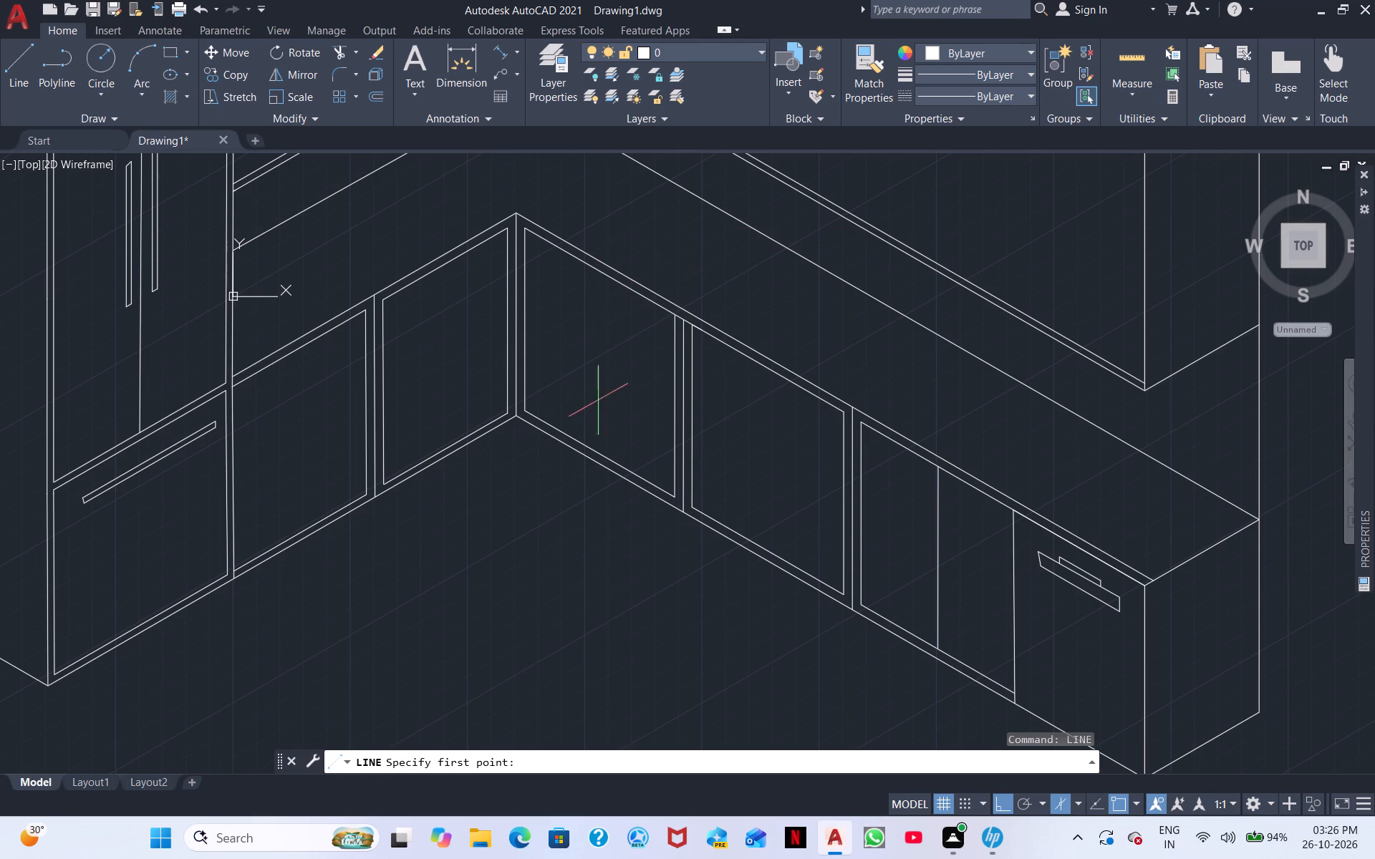
{"action": "left_click", "coordinate": [597, 450]}
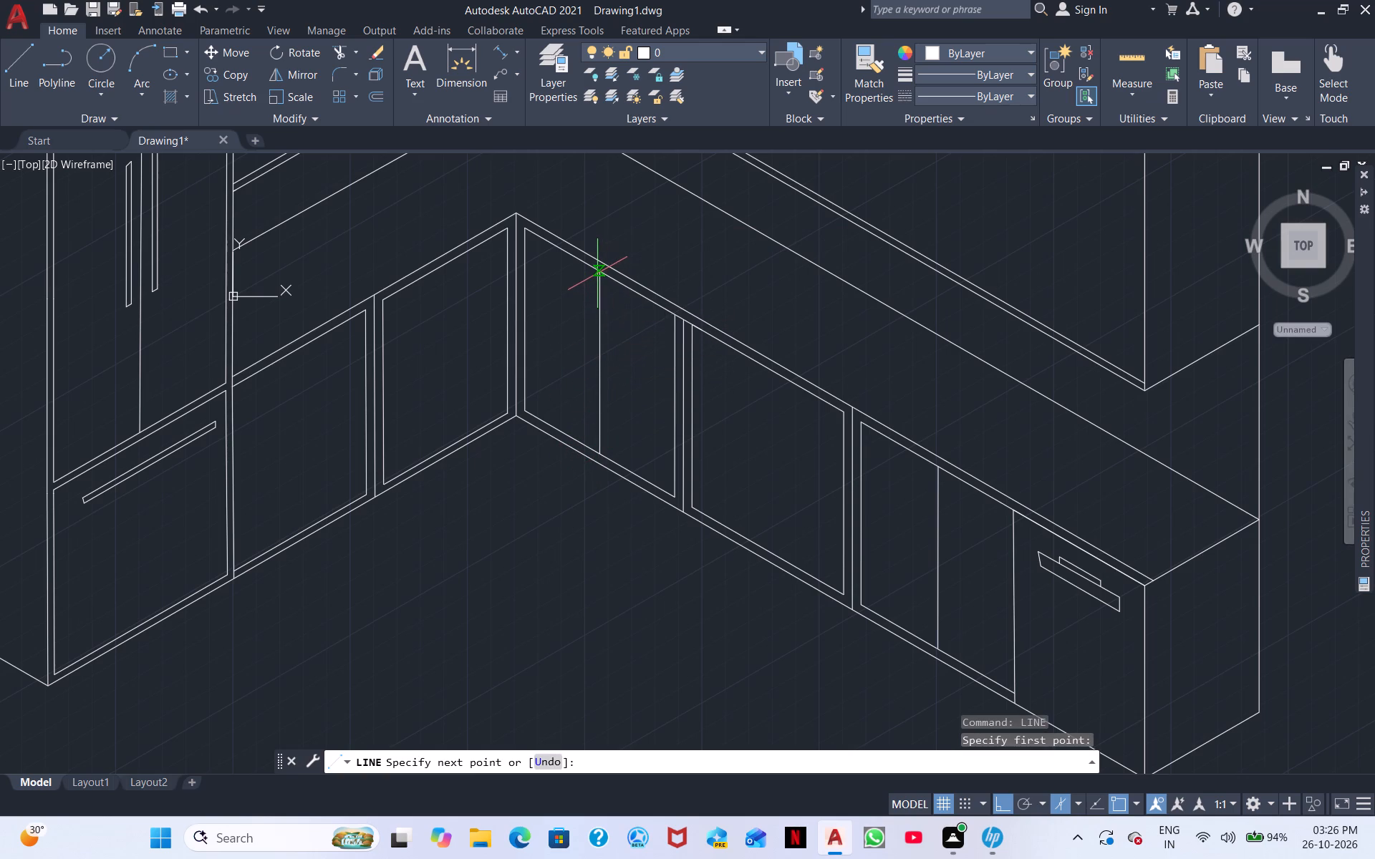
{"action": "left_click", "coordinate": [600, 269]}
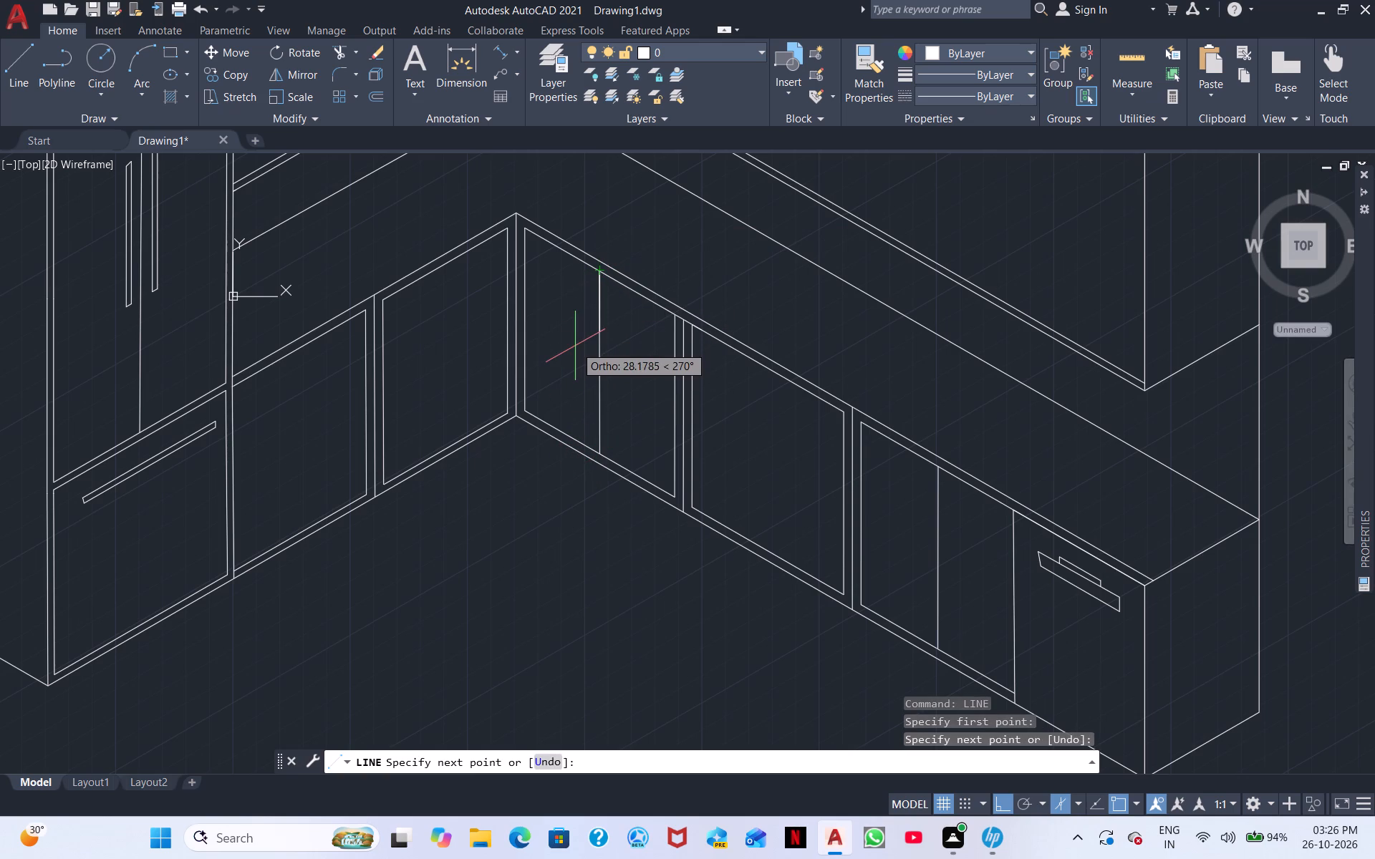
{"action": "right_click", "coordinate": [575, 346]}
{"action": "left_click", "coordinate": [637, 357]}
Draw a vertical line splitting the short front's panel nearest the inner corner, from its inner lower frame line's midpoint to the upper one.
{"action": "right_click", "coordinate": [478, 468]}
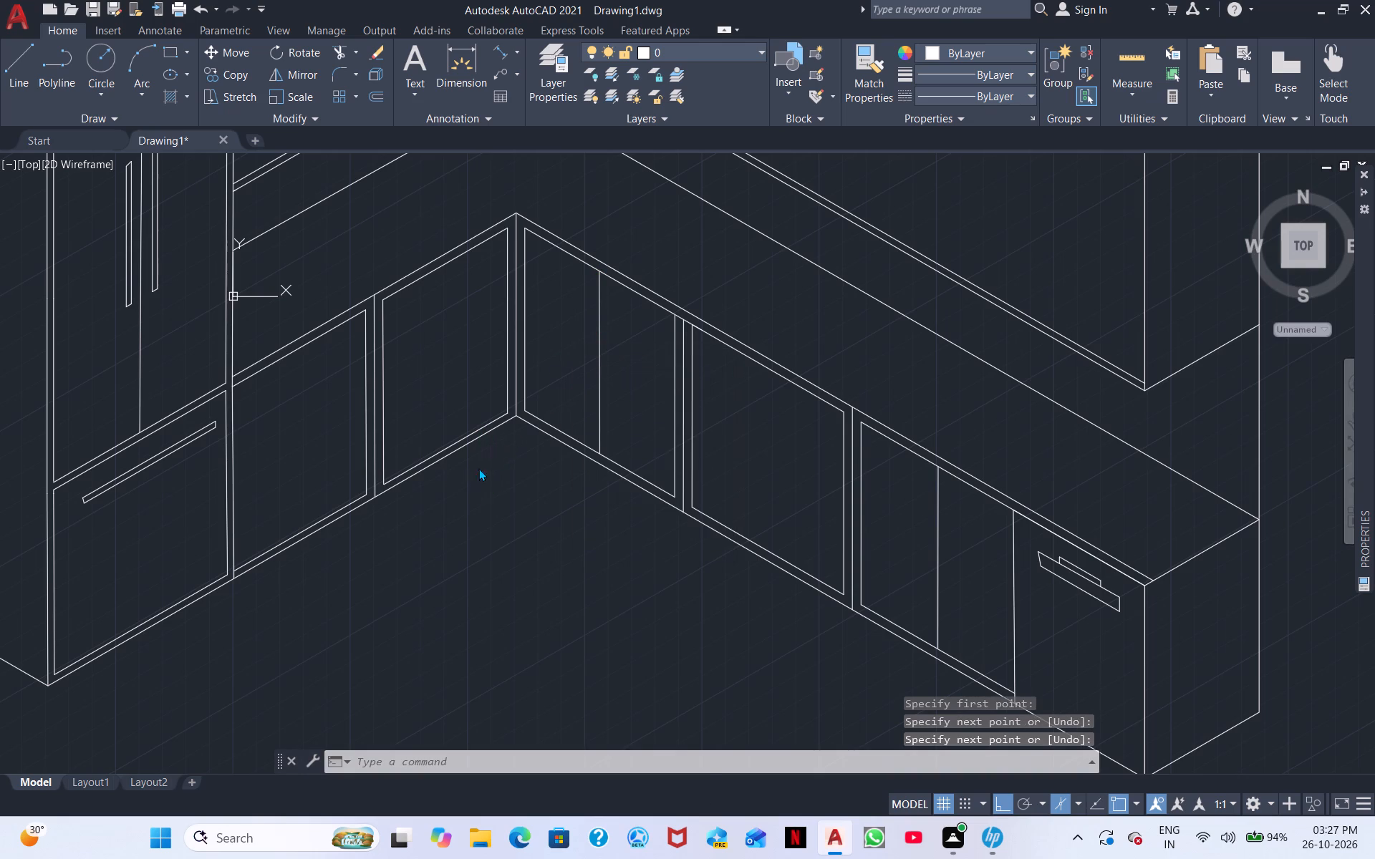
{"action": "left_click", "coordinate": [520, 474]}
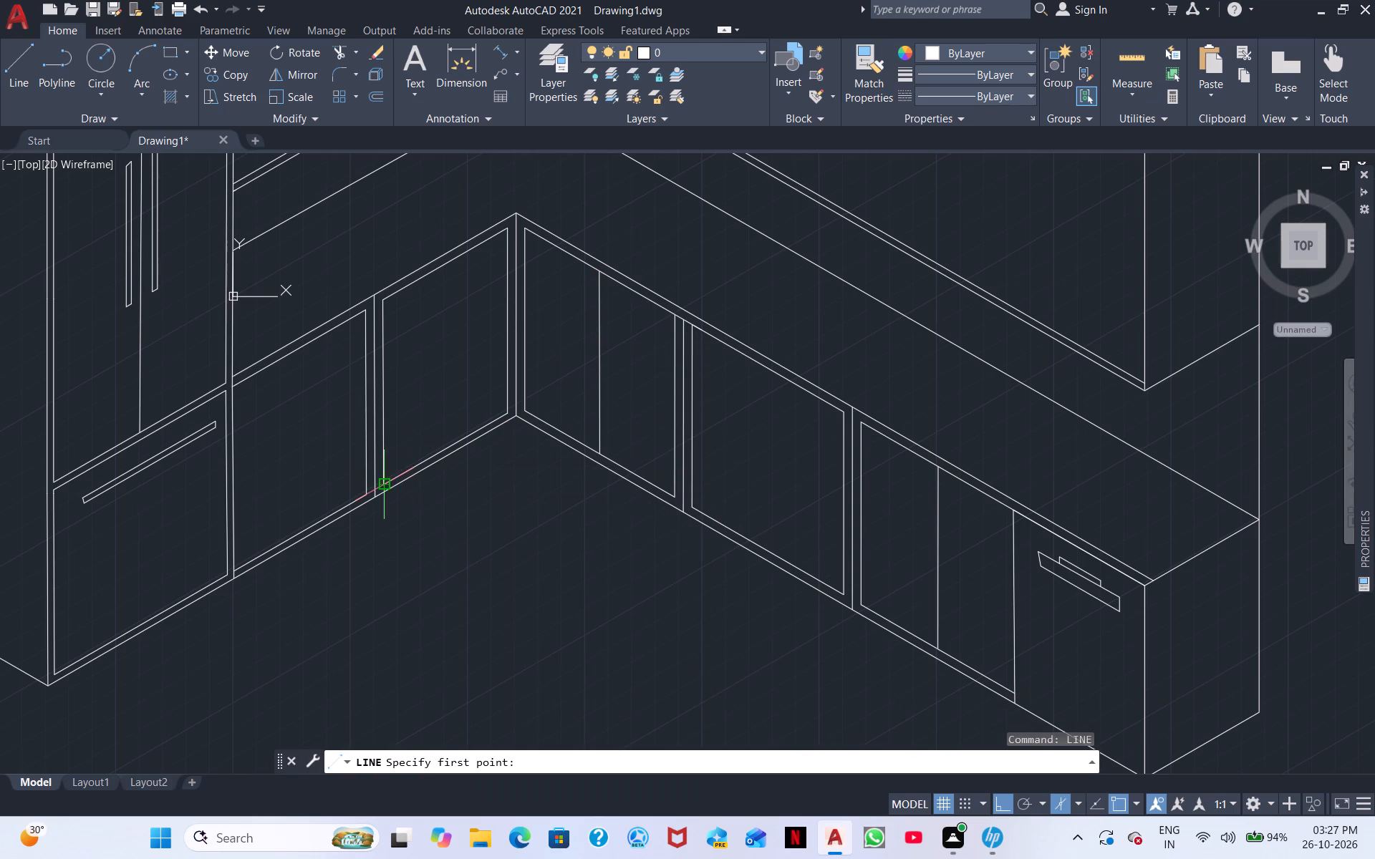
{"action": "left_click", "coordinate": [448, 452]}
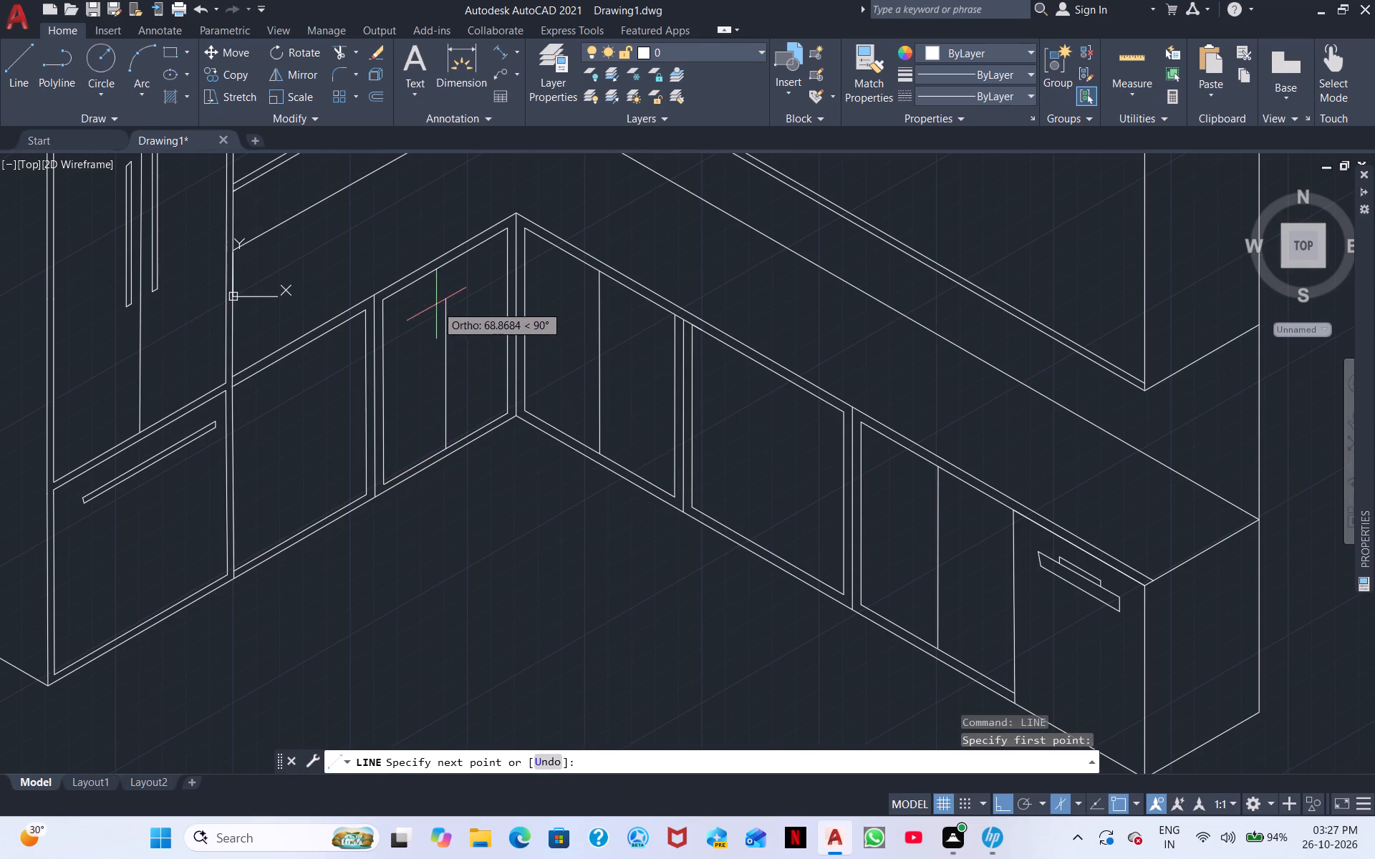
{"action": "left_click", "coordinate": [447, 266]}
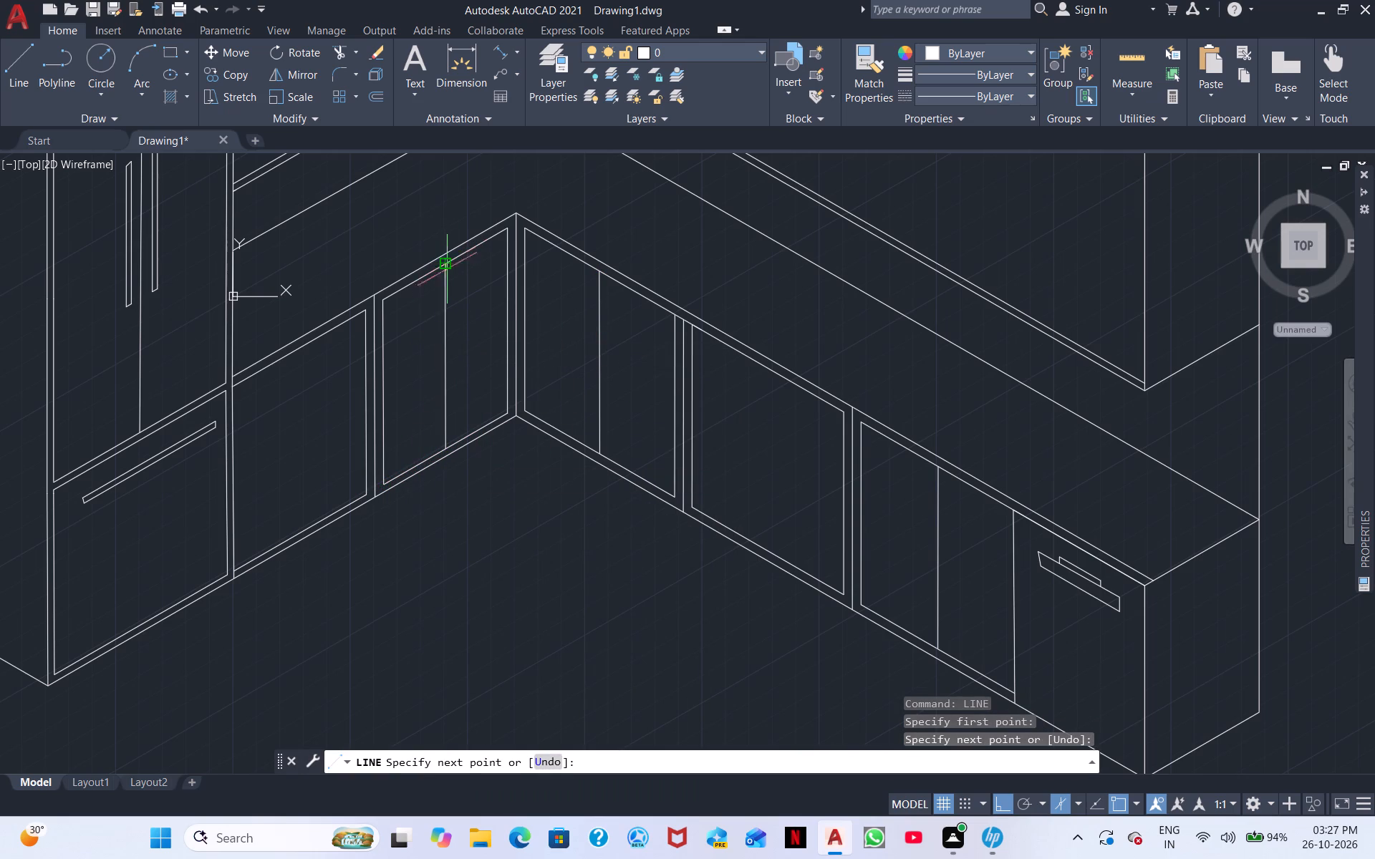
{"action": "right_click", "coordinate": [470, 336]}
{"action": "left_click", "coordinate": [505, 350]}
Draw a vertical line through the middle of the short front's panel beside the tall cabinet, from its inner lower to upper frame line.
{"action": "middle_click_drag", "start_coordinate": [495, 401], "coordinate": [643, 344]}
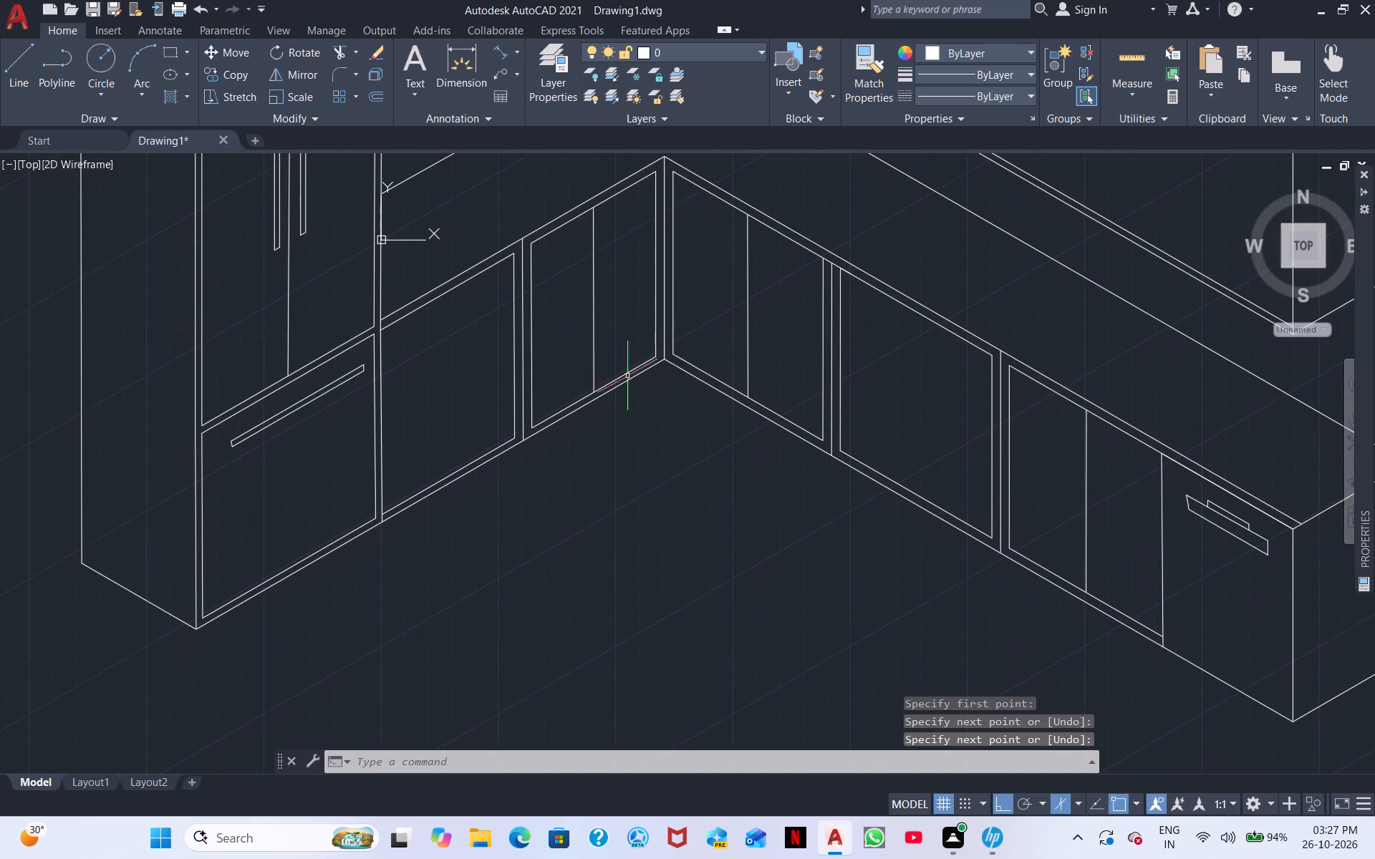
{"action": "right_click", "coordinate": [516, 491]}
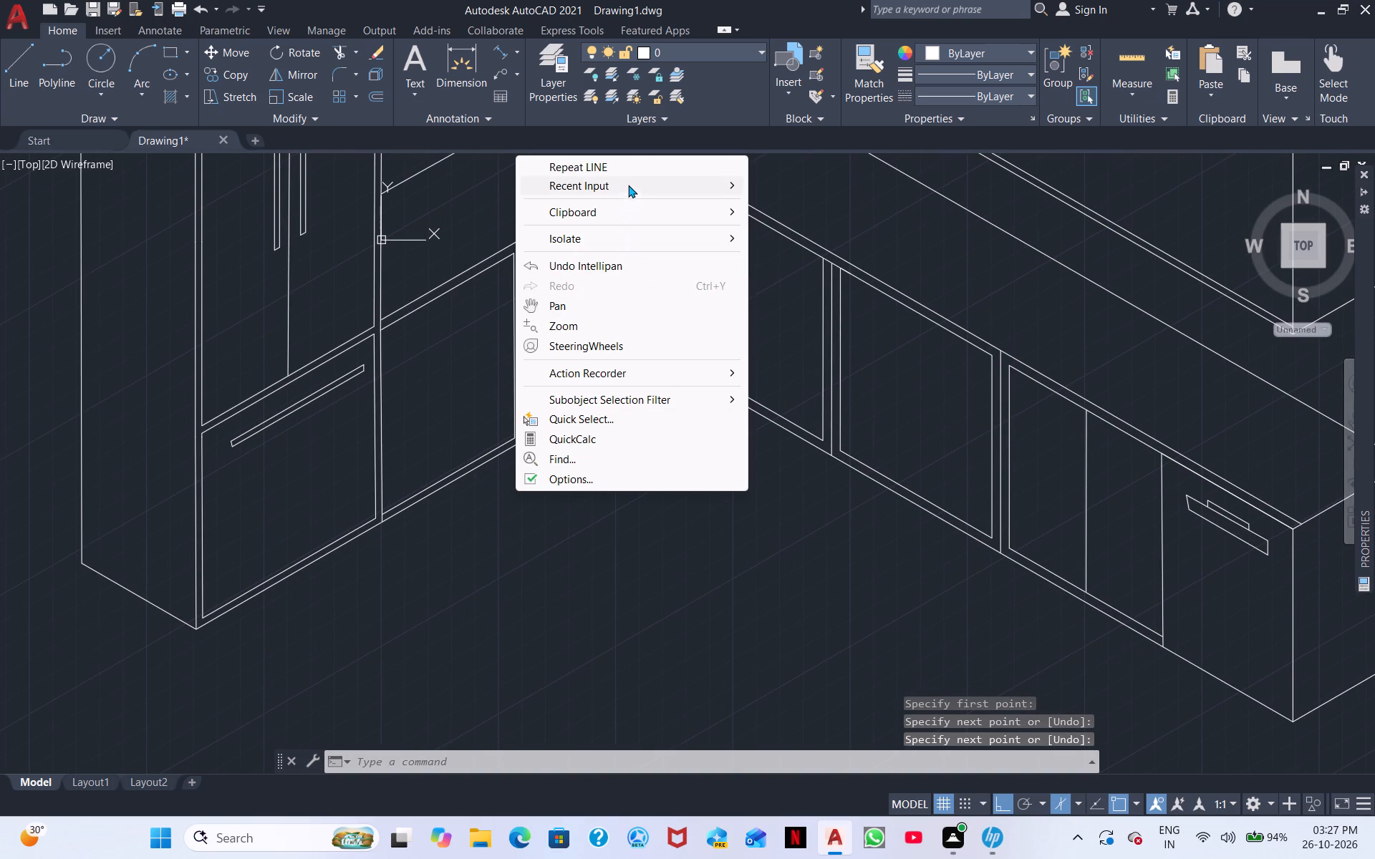
{"action": "left_click", "coordinate": [623, 170]}
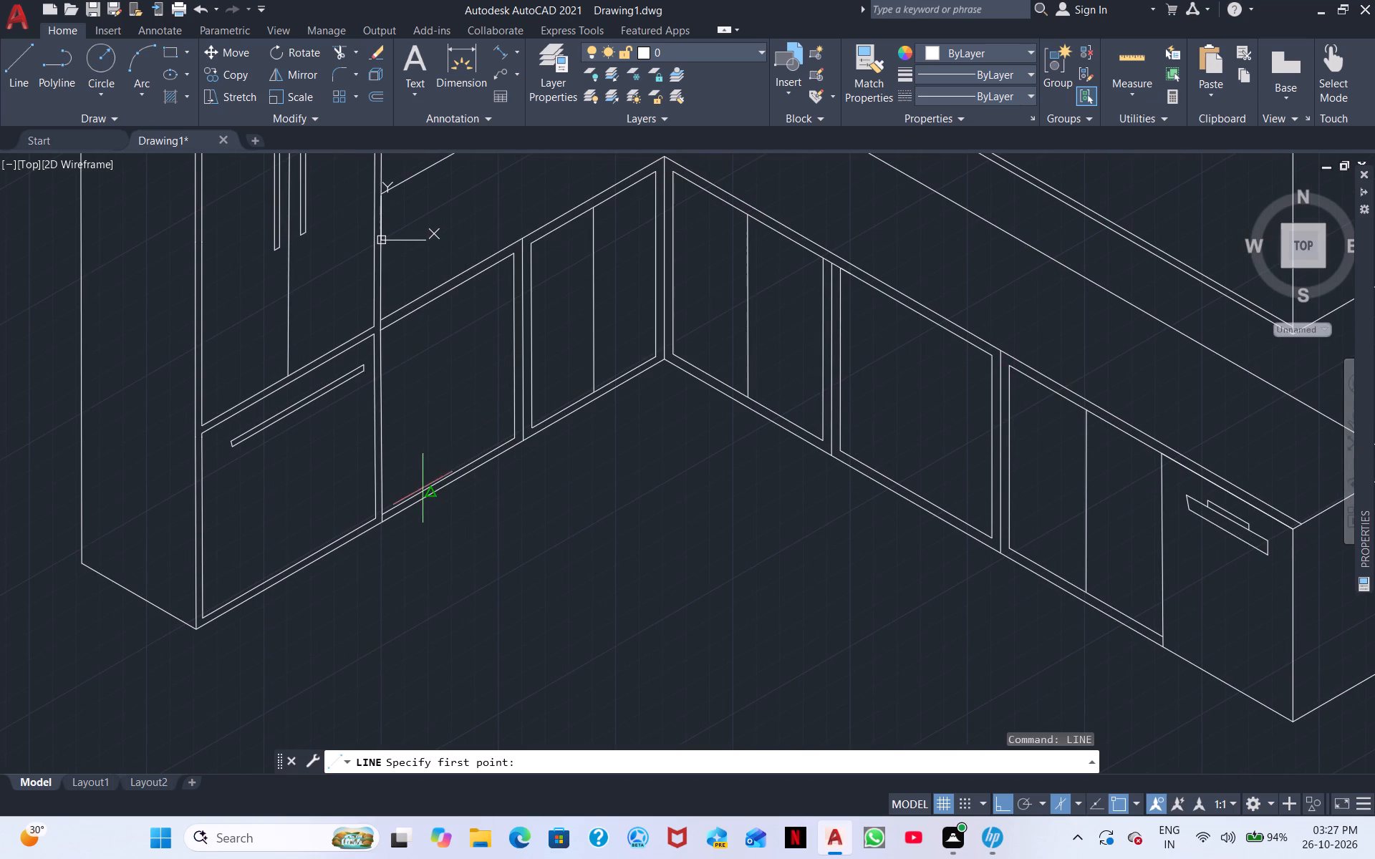
{"action": "left_click", "coordinate": [450, 472]}
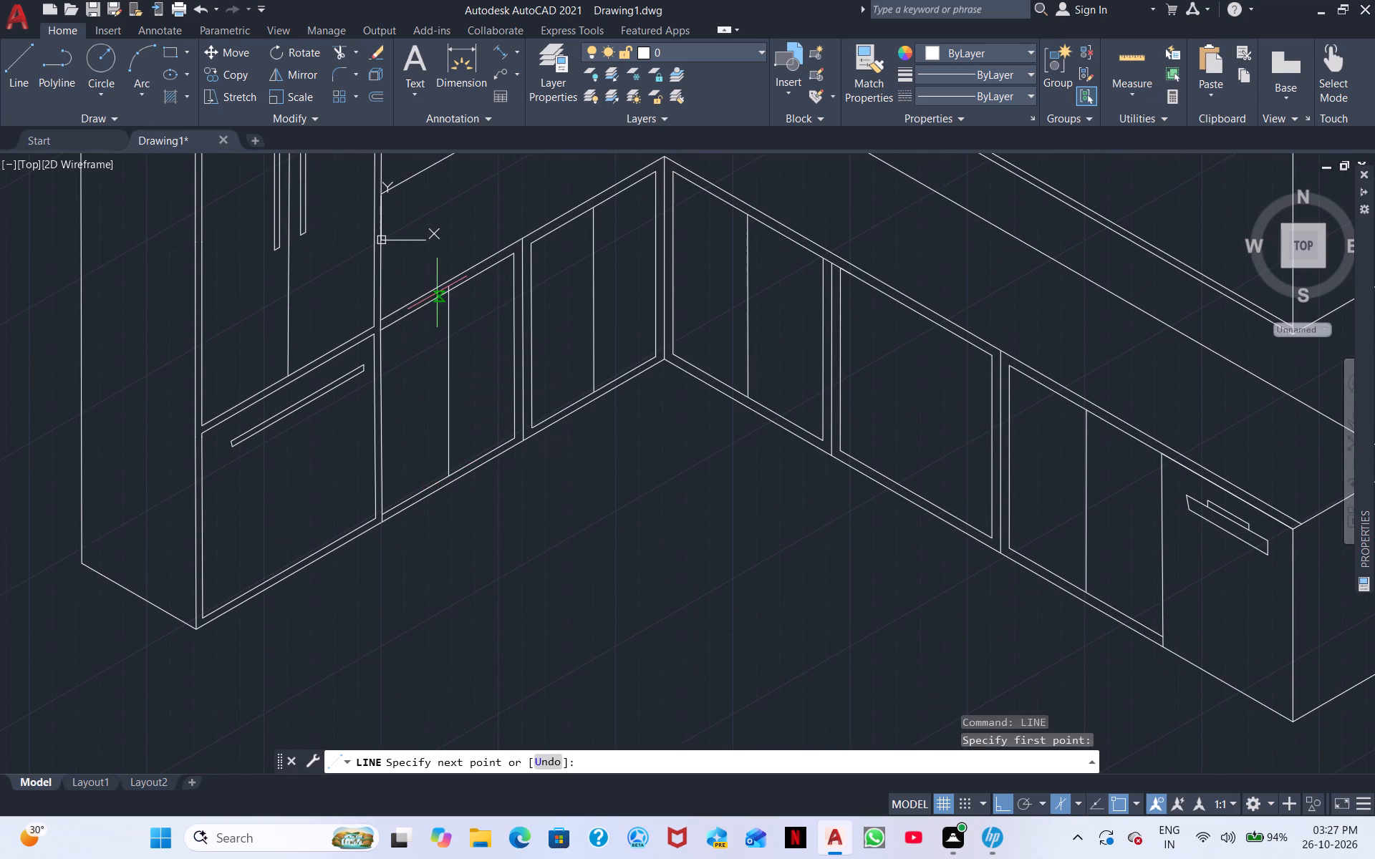
{"action": "left_click", "coordinate": [449, 291]}
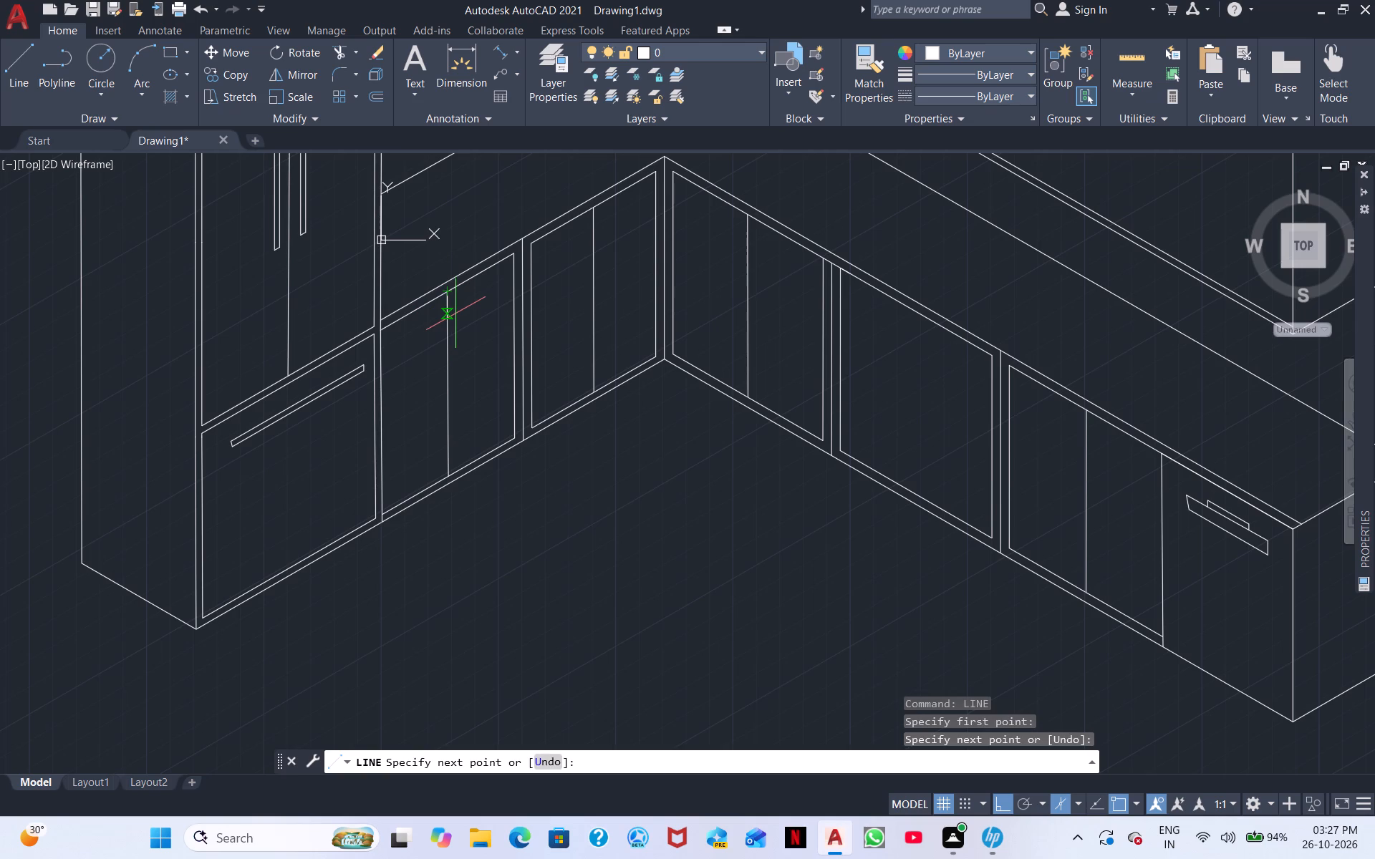
{"action": "key", "text": "Escape"}
Sketch a three-segment open outline inside the outer half of the short front's corner panel: sloping top, vertical side about 65 units, short sloping bottom.
{"action": "scroll", "coordinate": [531, 447], "scroll_direction": "down", "scroll_amount": 1}
{"action": "scroll", "coordinate": [589, 477], "scroll_direction": "up", "scroll_amount": 2}
{"action": "middle_click_drag", "start_coordinate": [589, 477], "coordinate": [586, 500]}
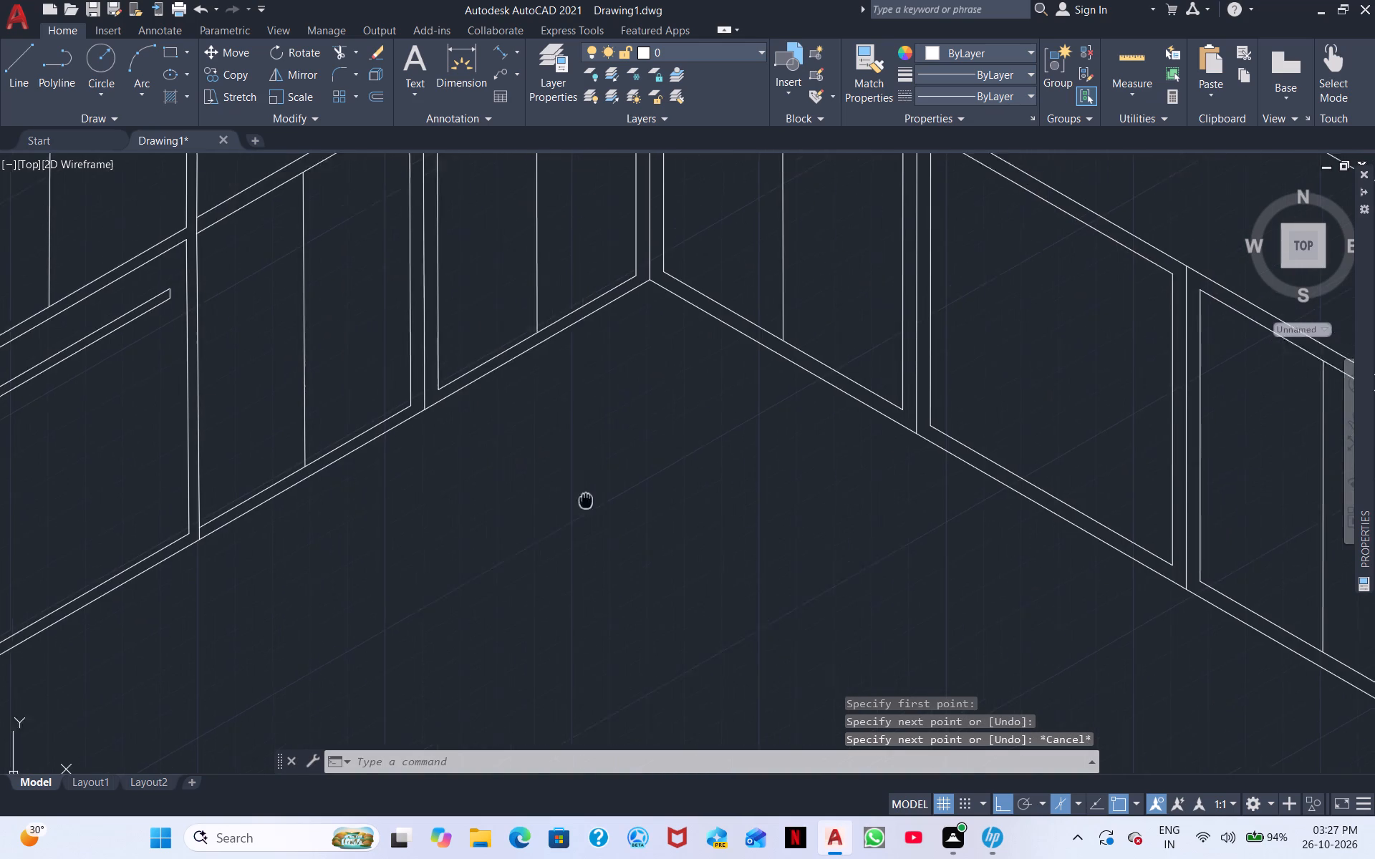
{"action": "middle_click_drag", "start_coordinate": [586, 500], "coordinate": [515, 642]}
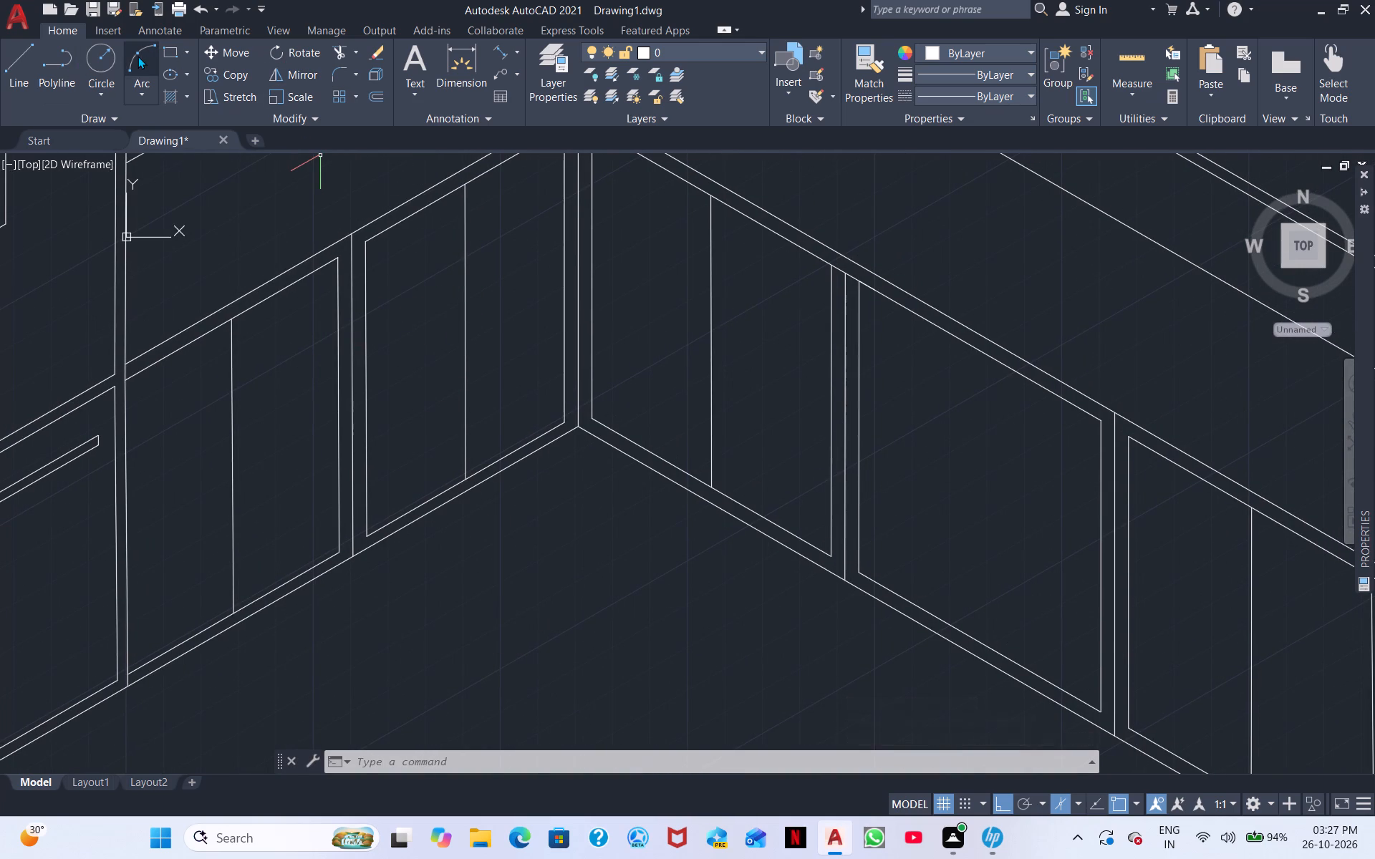
{"action": "left_click", "coordinate": [18, 65]}
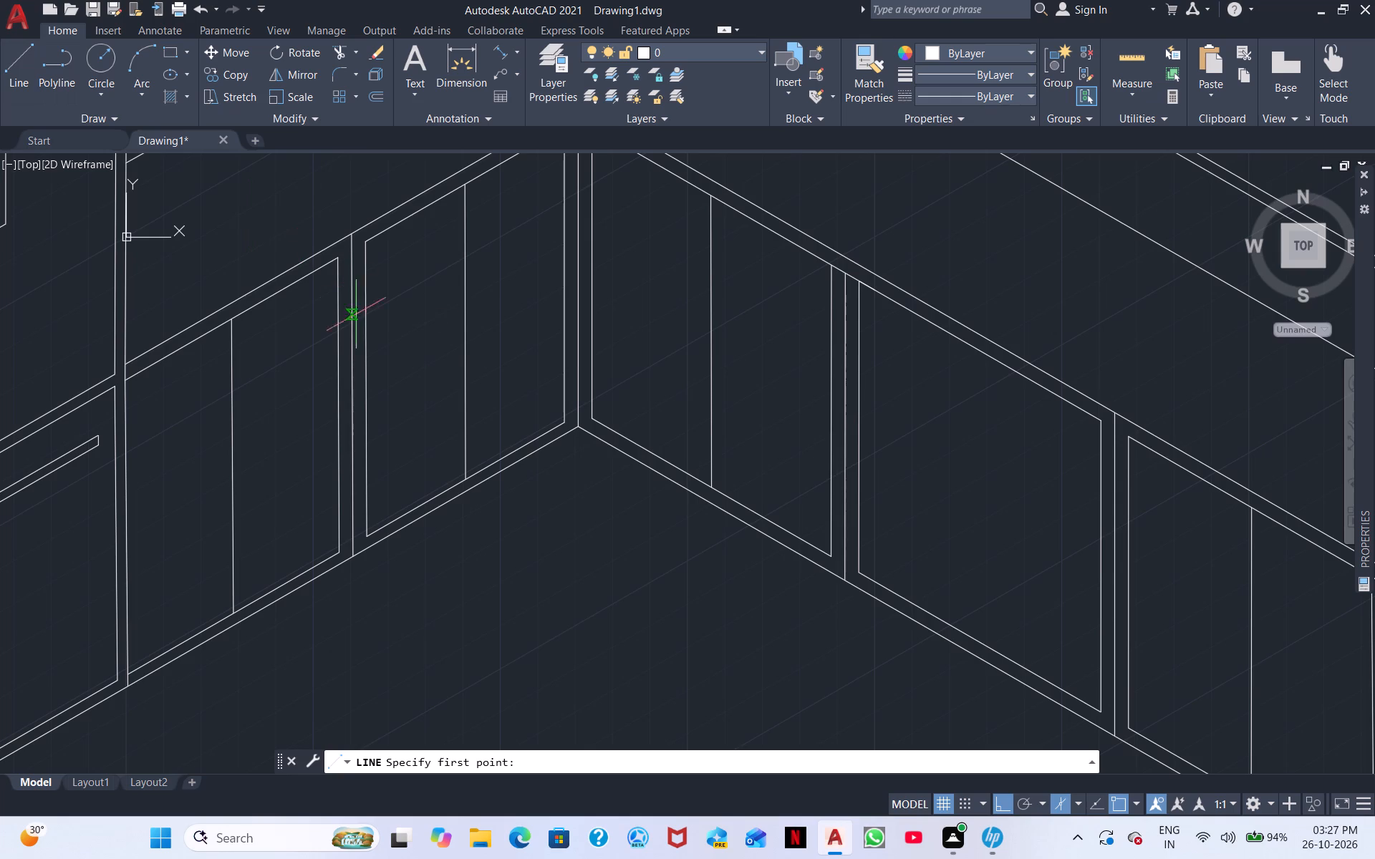
{"action": "left_click", "coordinate": [387, 267]}
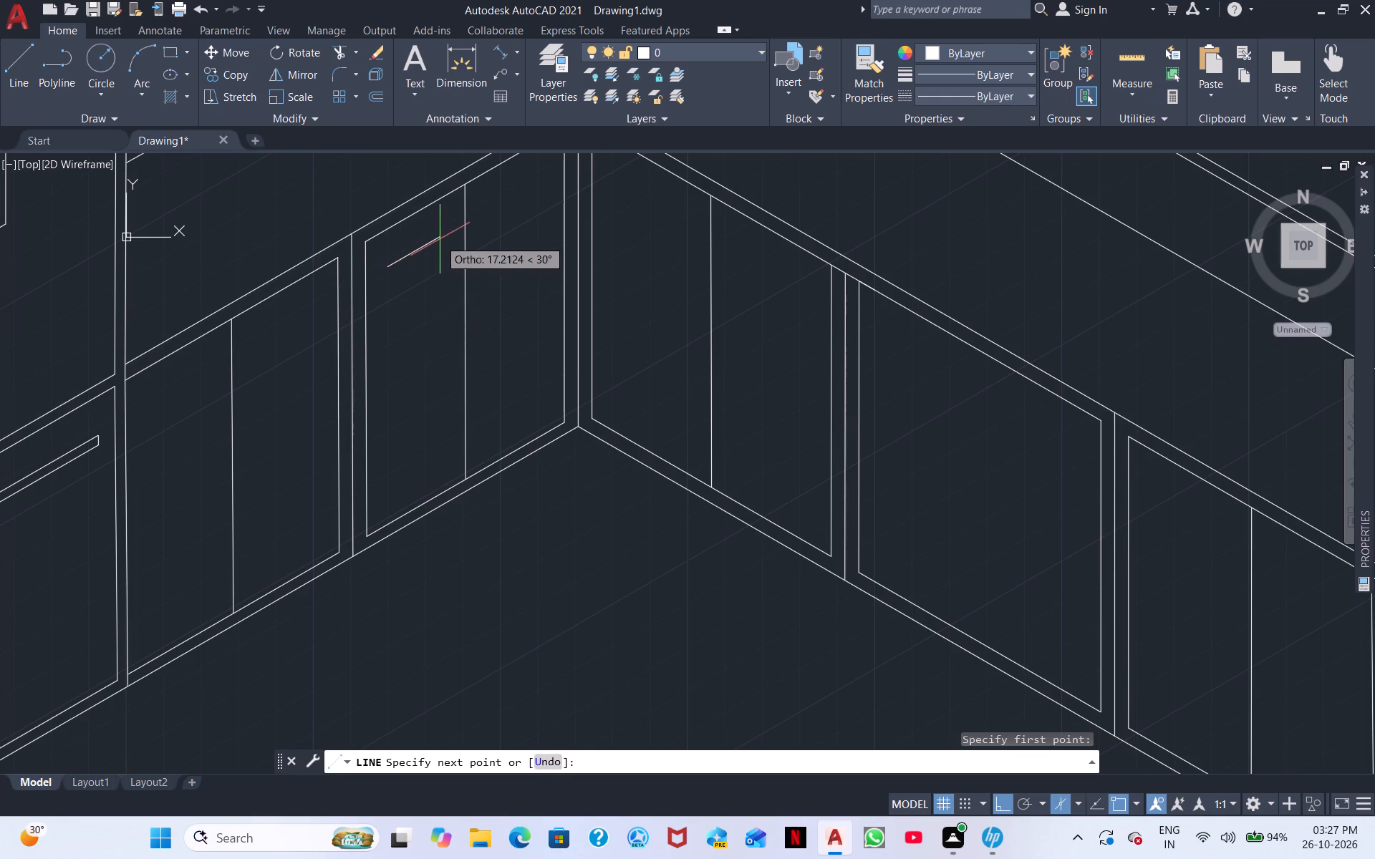
{"action": "left_click", "coordinate": [443, 236]}
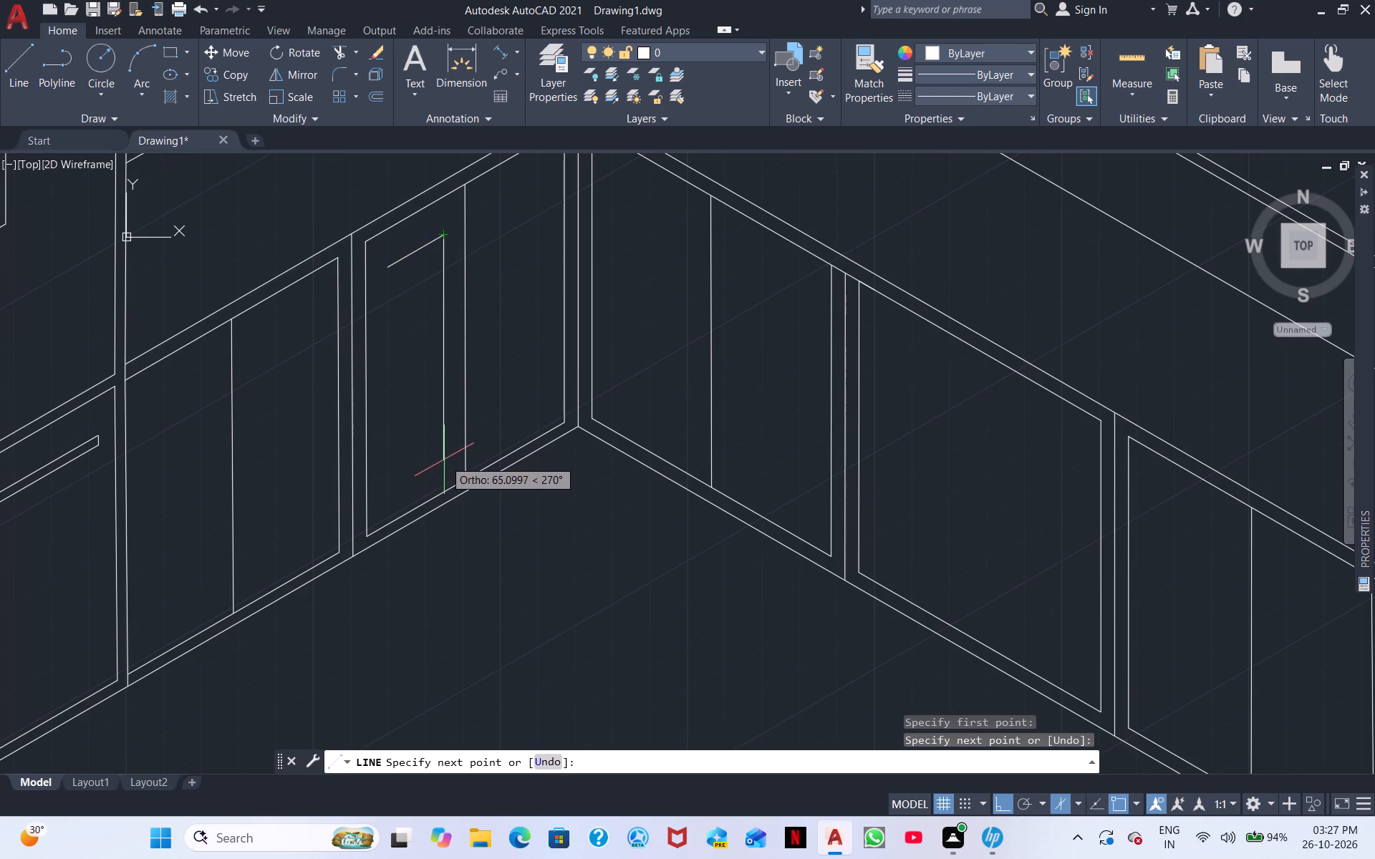
{"action": "left_click", "coordinate": [444, 460]}
{"action": "left_click", "coordinate": [400, 482]}
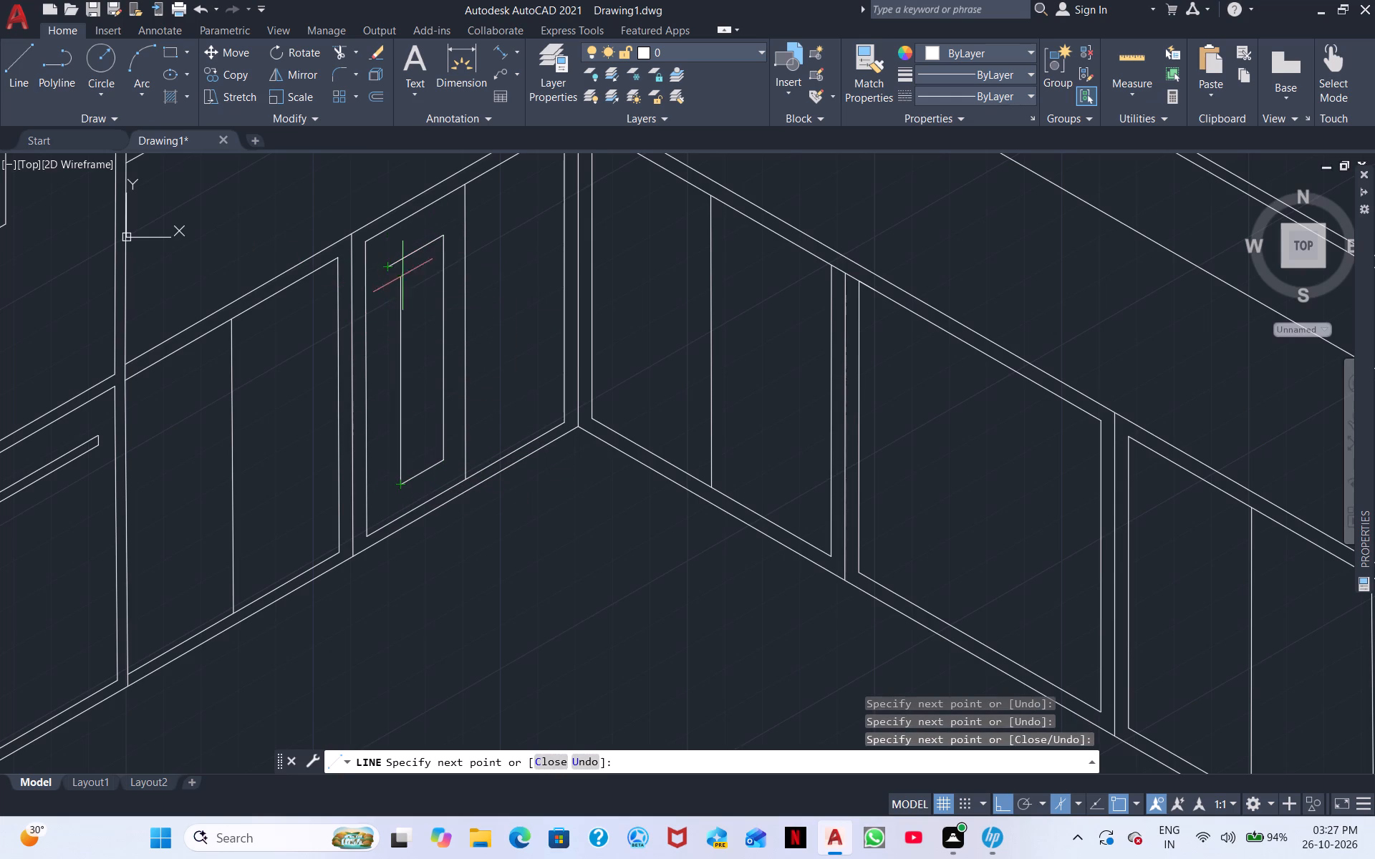
{"action": "key", "text": "Escape"}
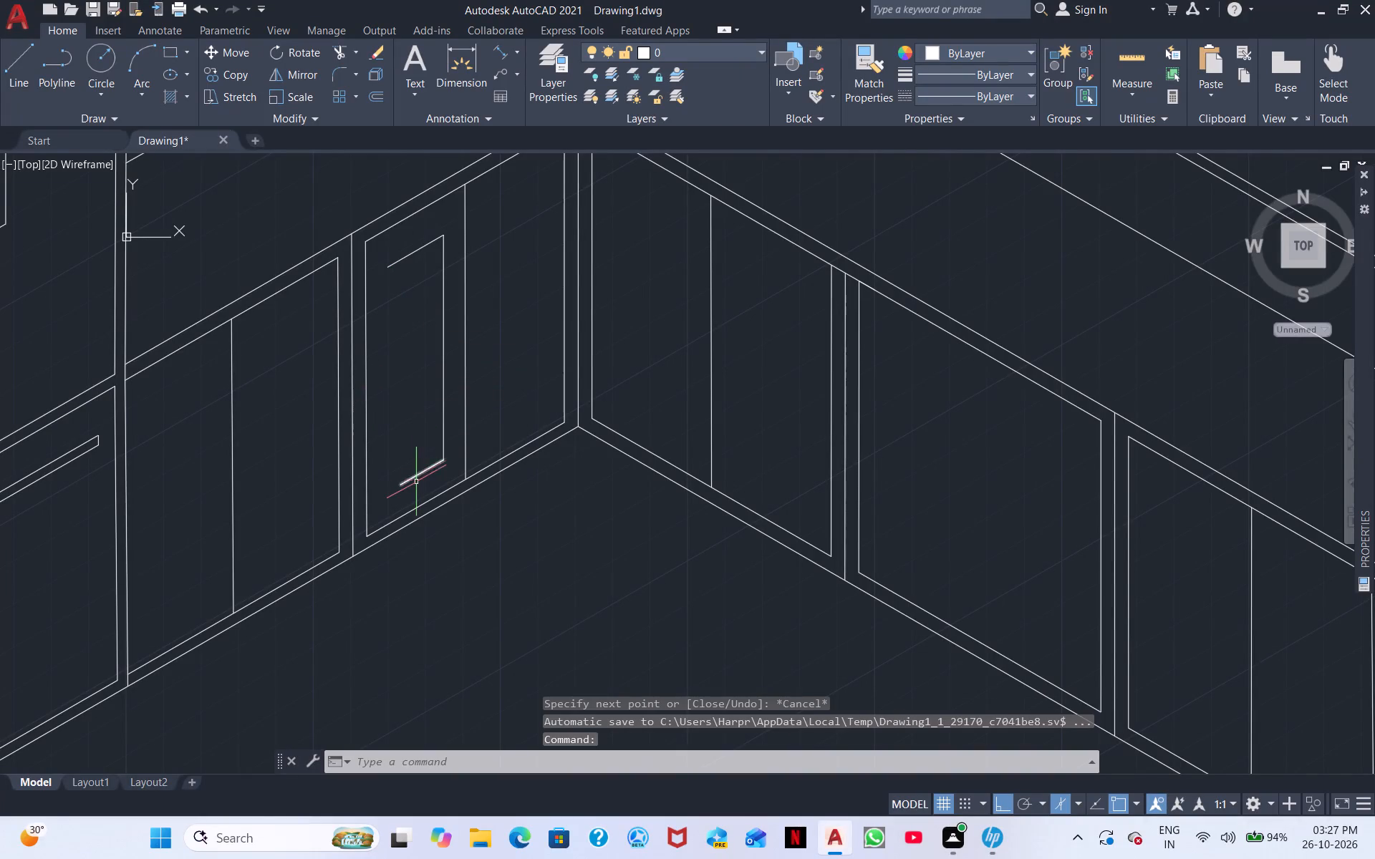
Erase the short sloping bottom segment of the open outline in the short front's corner panel.
{"action": "left_click", "coordinate": [416, 469]}
{"action": "left_click_drag", "start_coordinate": [420, 485], "coordinate": [425, 495]}
{"action": "left_click", "coordinate": [424, 477]}
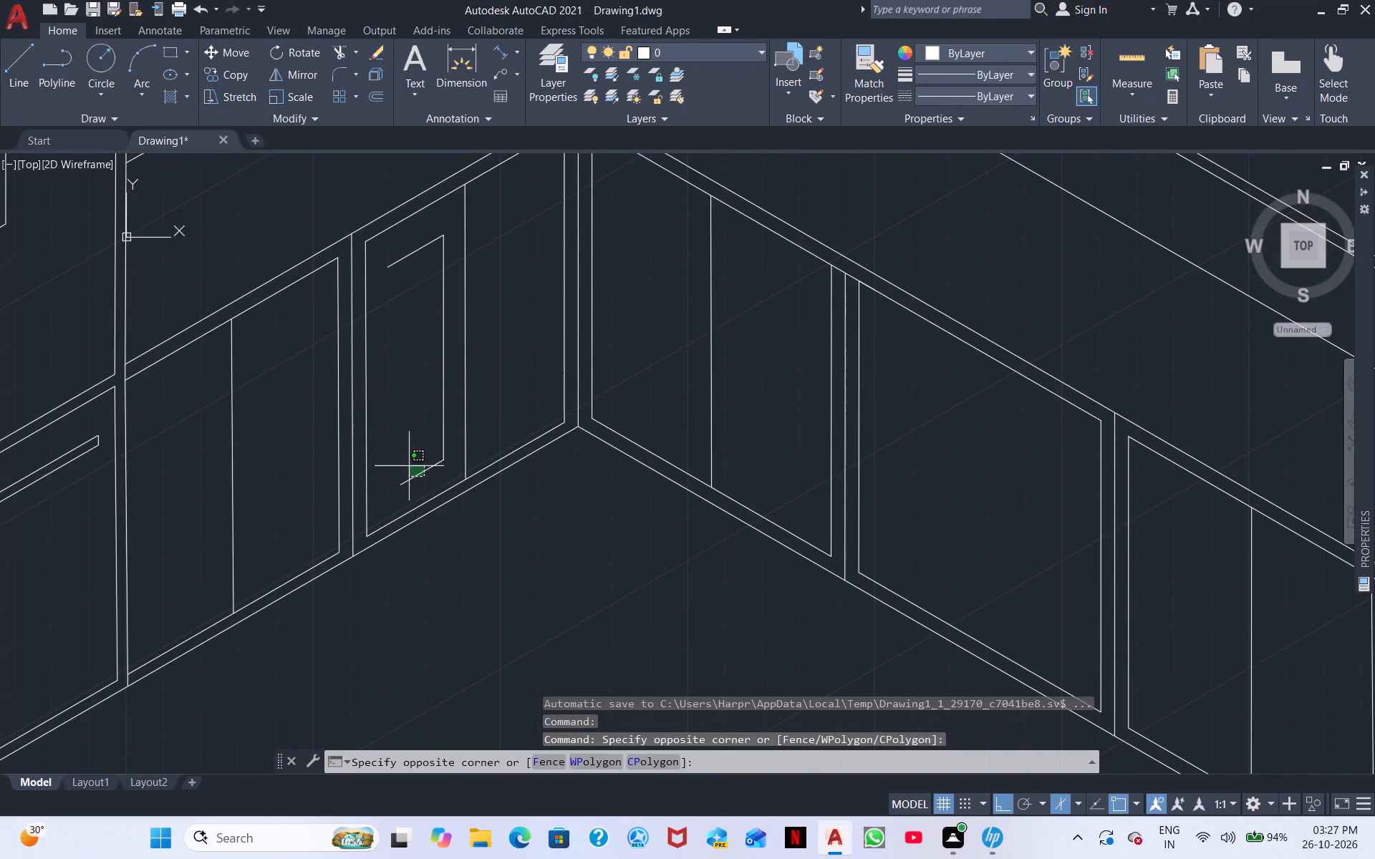
{"action": "left_click", "coordinate": [398, 459]}
{"action": "right_click", "coordinate": [415, 460]}
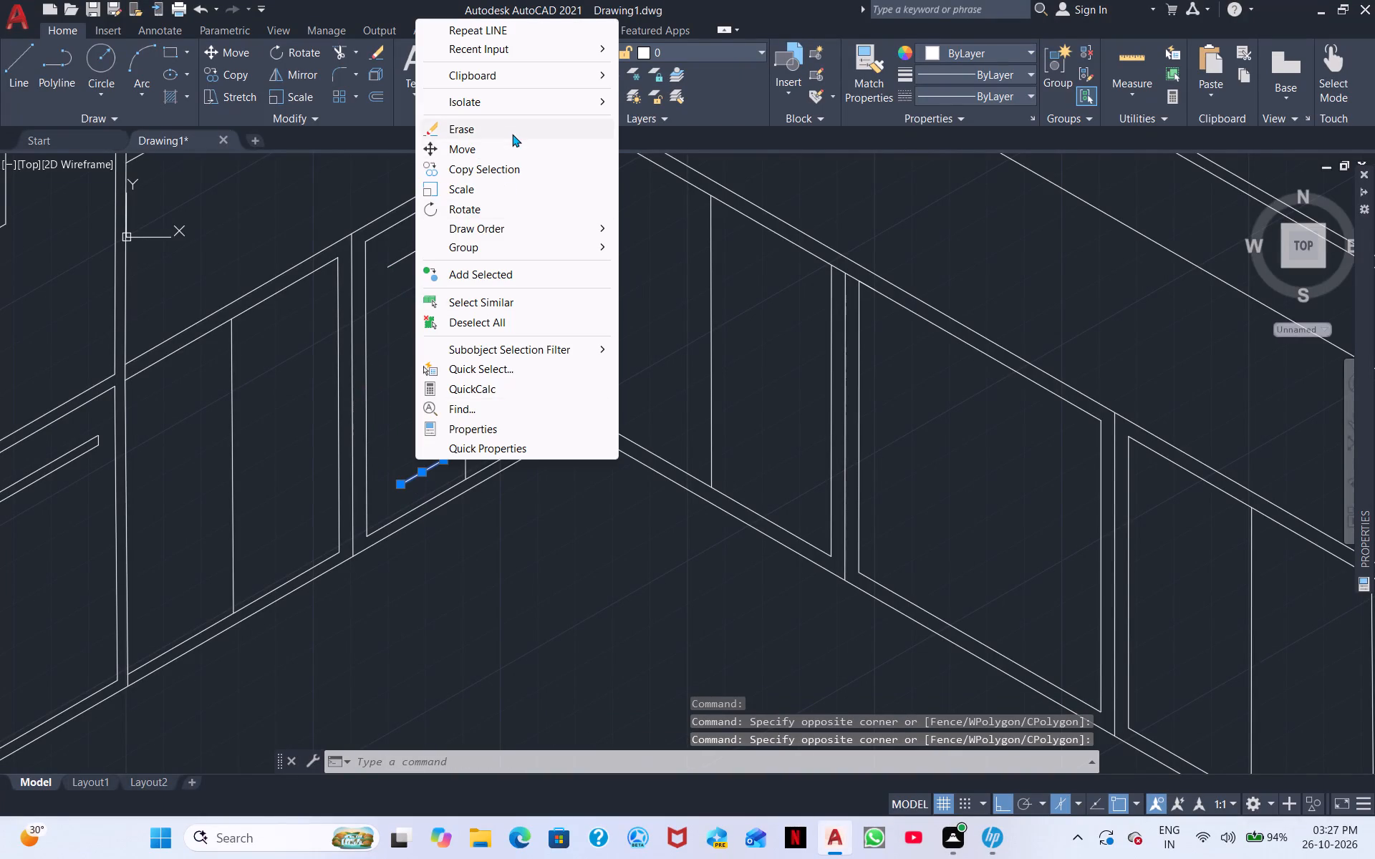
{"action": "left_click", "coordinate": [512, 134]}
Draw a line from the top of the long front's first divider over the counter edge and about 56 units at 30° to the counter's back edge.
{"action": "scroll", "coordinate": [518, 176], "scroll_direction": "down", "scroll_amount": 1}
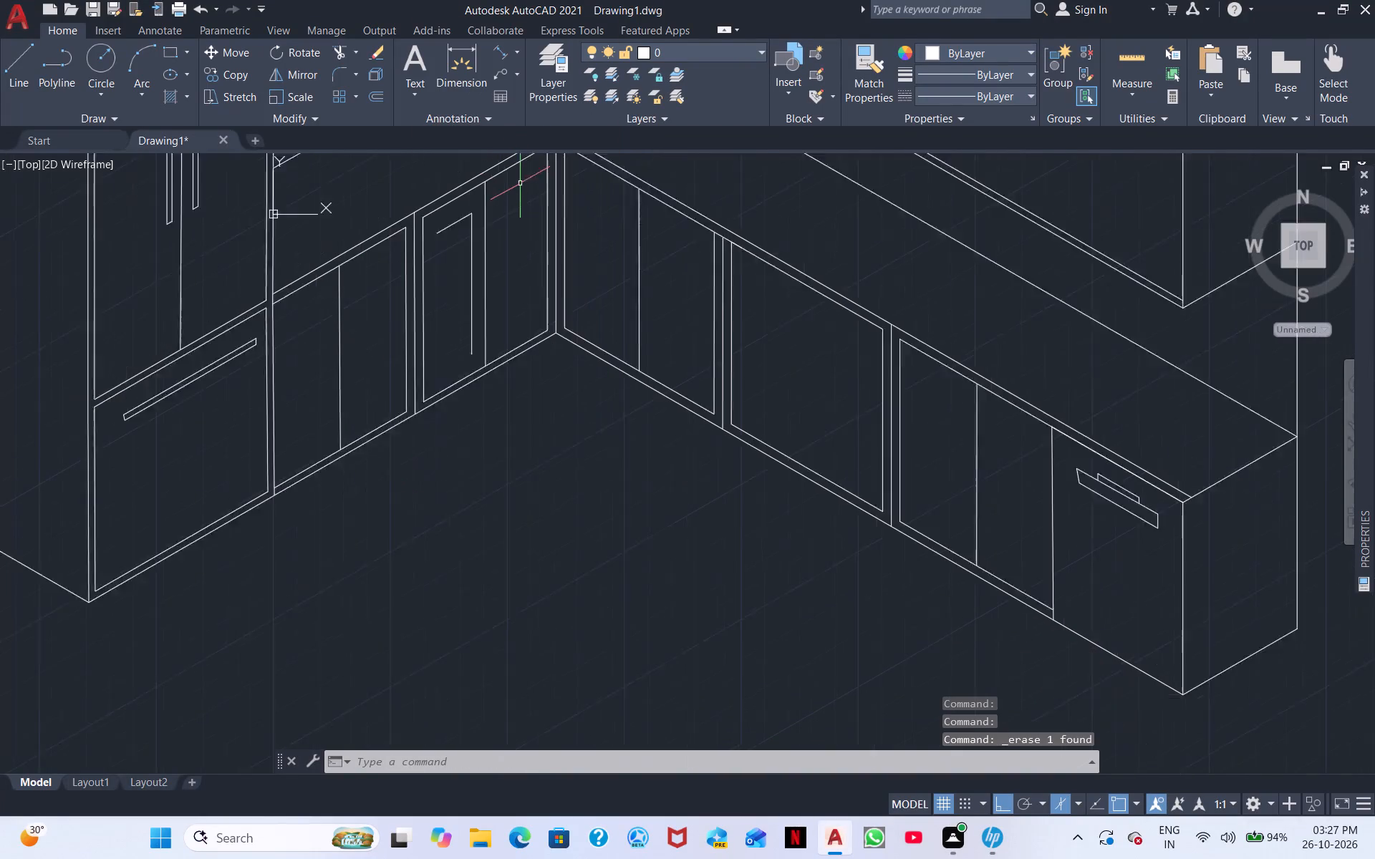
{"action": "scroll", "coordinate": [520, 183], "scroll_direction": "down", "scroll_amount": 1}
{"action": "middle_click_drag", "start_coordinate": [529, 261], "coordinate": [357, 392]}
{"action": "scroll", "coordinate": [402, 409], "scroll_direction": "up", "scroll_amount": 1}
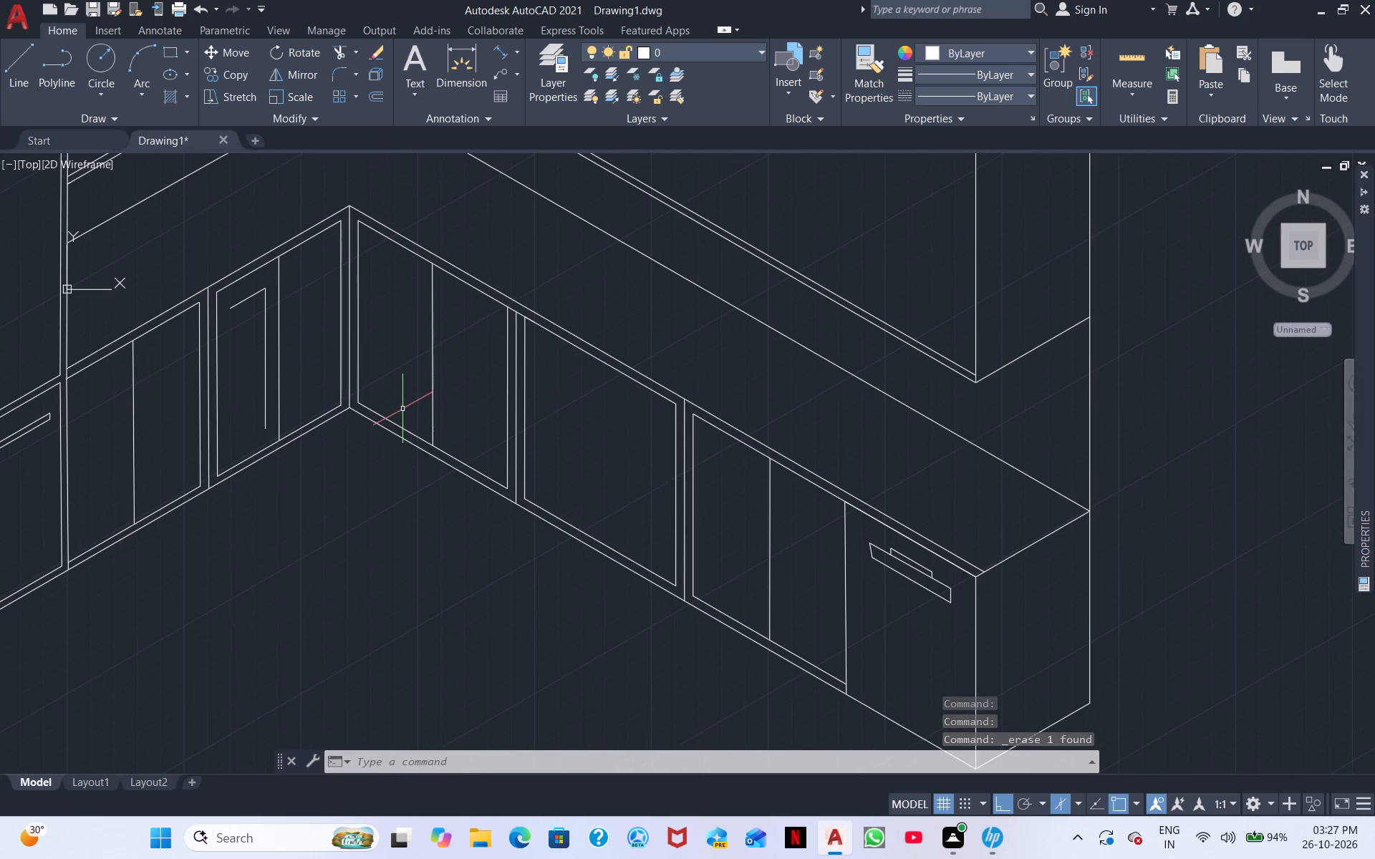
{"action": "middle_click_drag", "start_coordinate": [476, 381], "coordinate": [648, 475]}
{"action": "scroll", "coordinate": [703, 415], "scroll_direction": "up", "scroll_amount": 2}
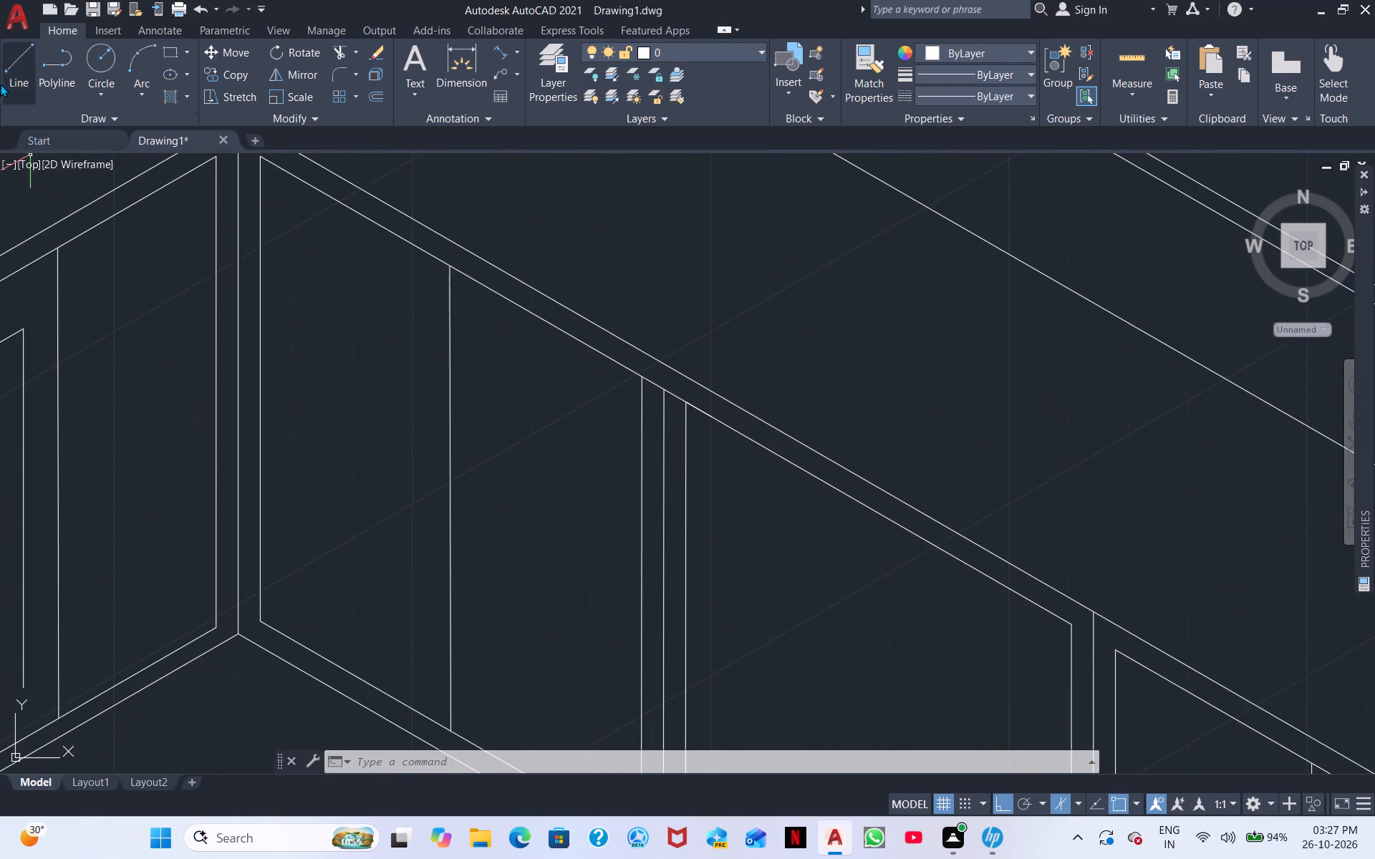
{"action": "left_click", "coordinate": [9, 72]}
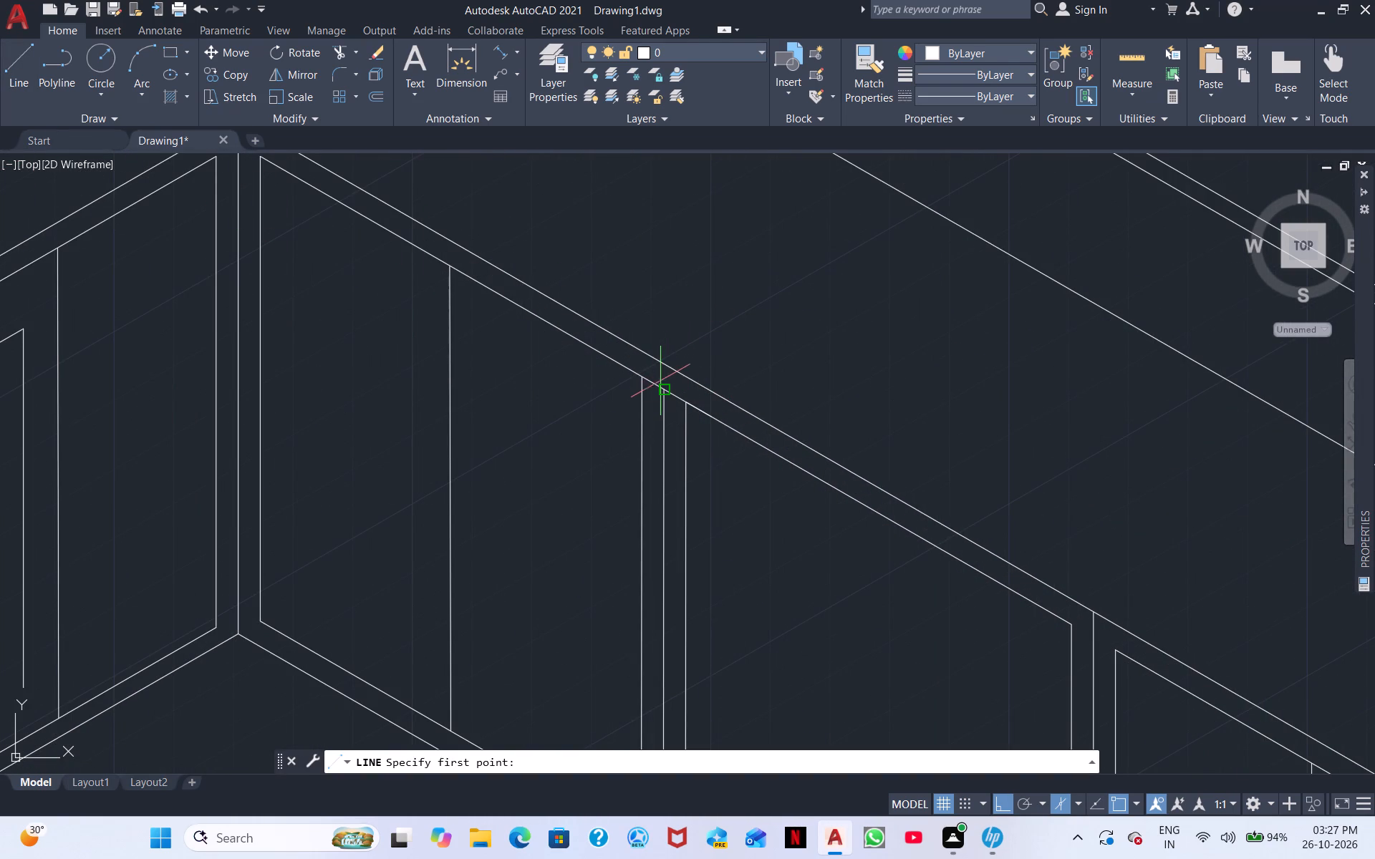
{"action": "left_click", "coordinate": [660, 384]}
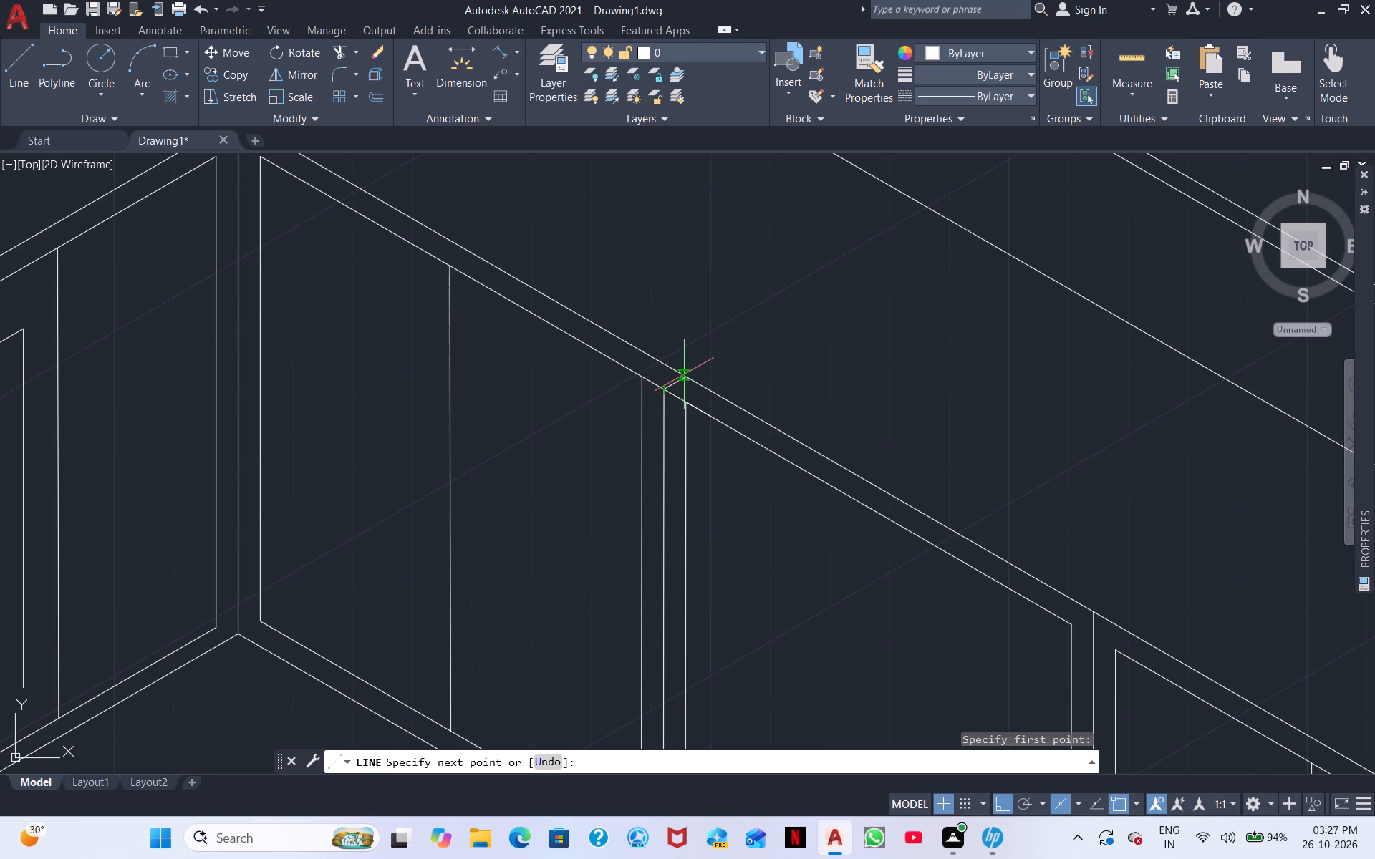
{"action": "left_click", "coordinate": [685, 374]}
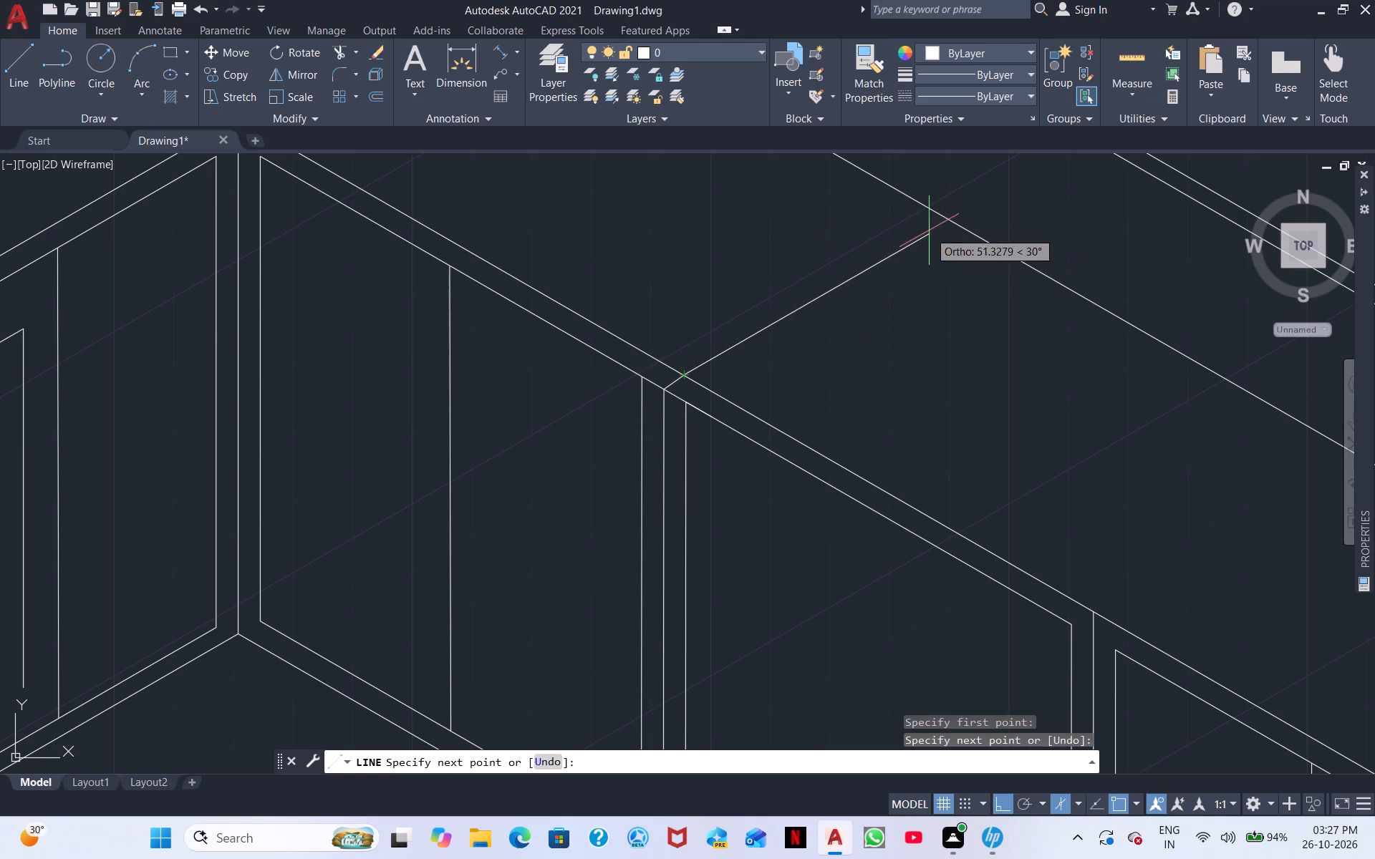
{"action": "scroll", "coordinate": [947, 227], "scroll_direction": "up", "scroll_amount": 4}
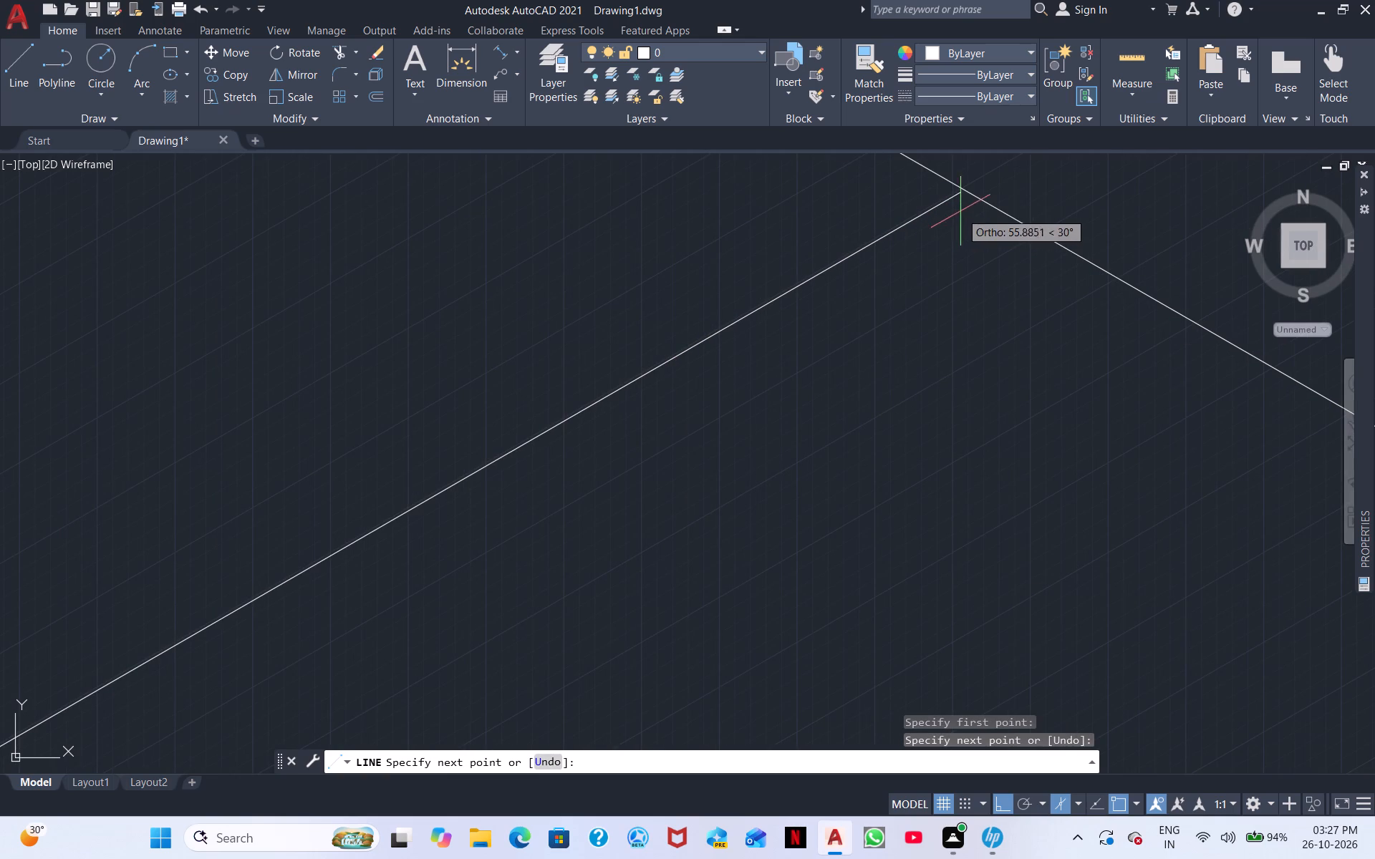
{"action": "left_click", "coordinate": [961, 194]}
Continue the line about 10 units straight up from the counter's back edge, and partway along at 330°, parallel to that edge.
{"action": "middle_click_drag", "start_coordinate": [978, 190], "coordinate": [970, 379]}
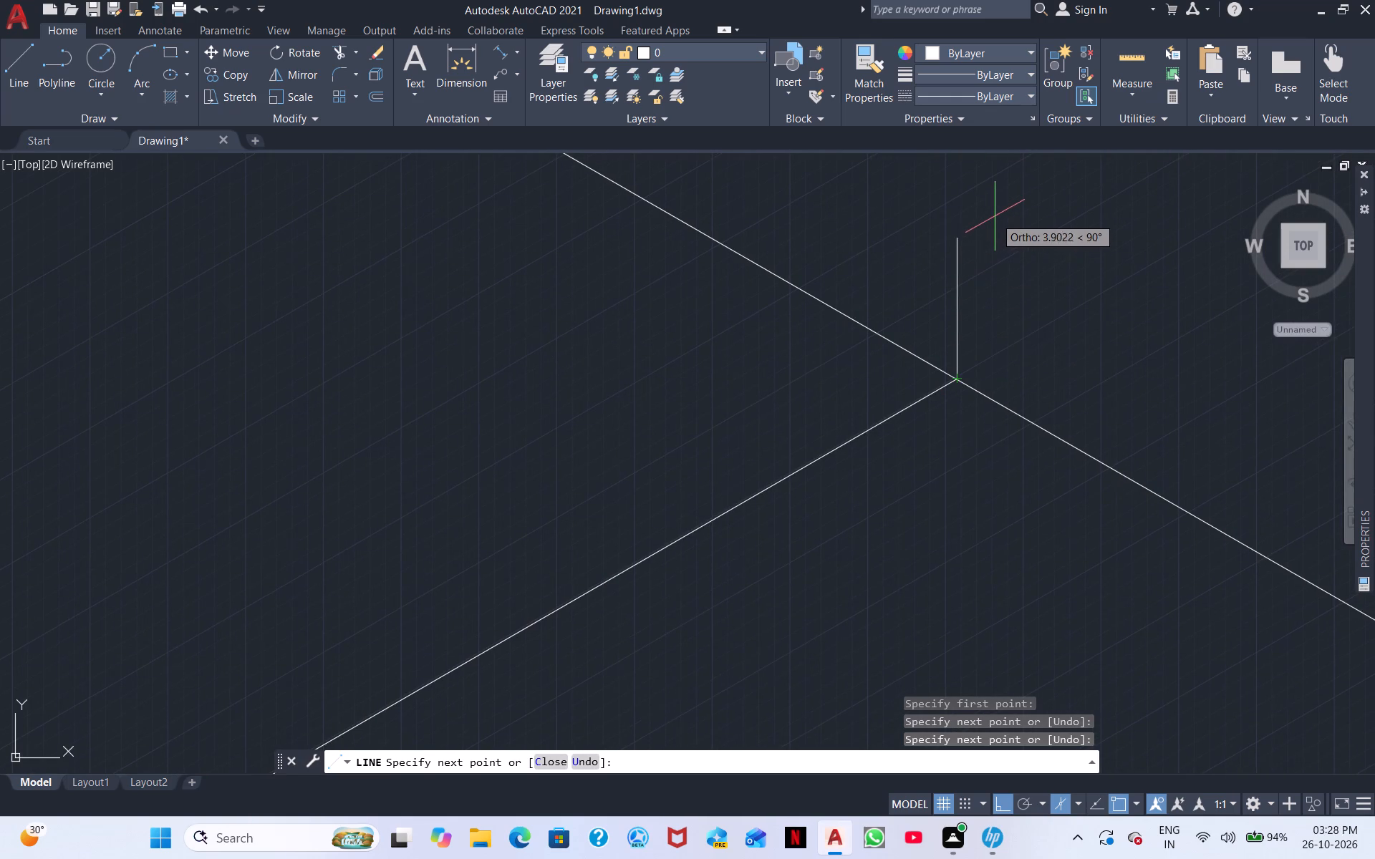
{"action": "scroll", "coordinate": [995, 216], "scroll_direction": "down", "scroll_amount": 2}
{"action": "middle_click_drag", "start_coordinate": [991, 269], "coordinate": [952, 413]}
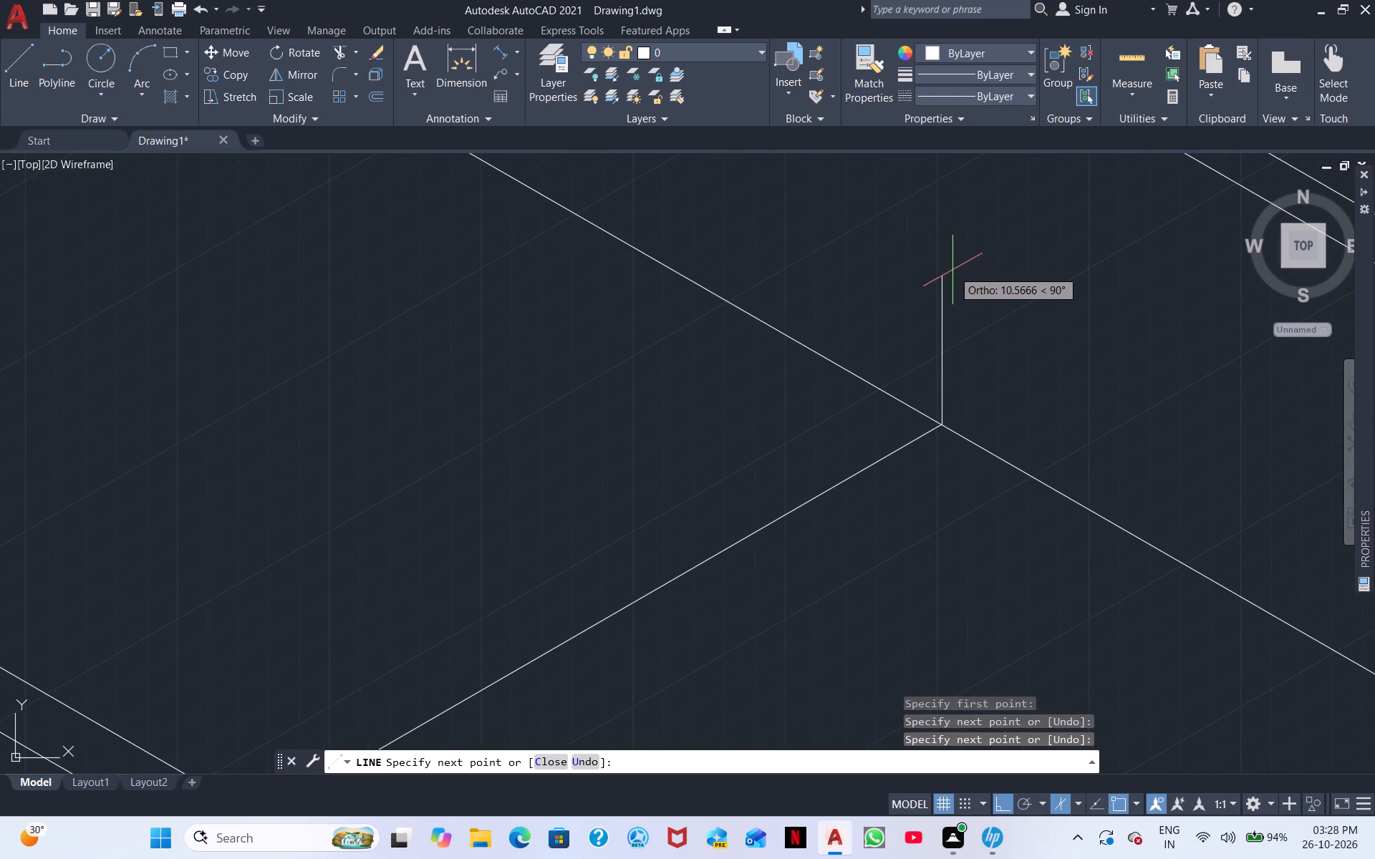
{"action": "left_click", "coordinate": [942, 286]}
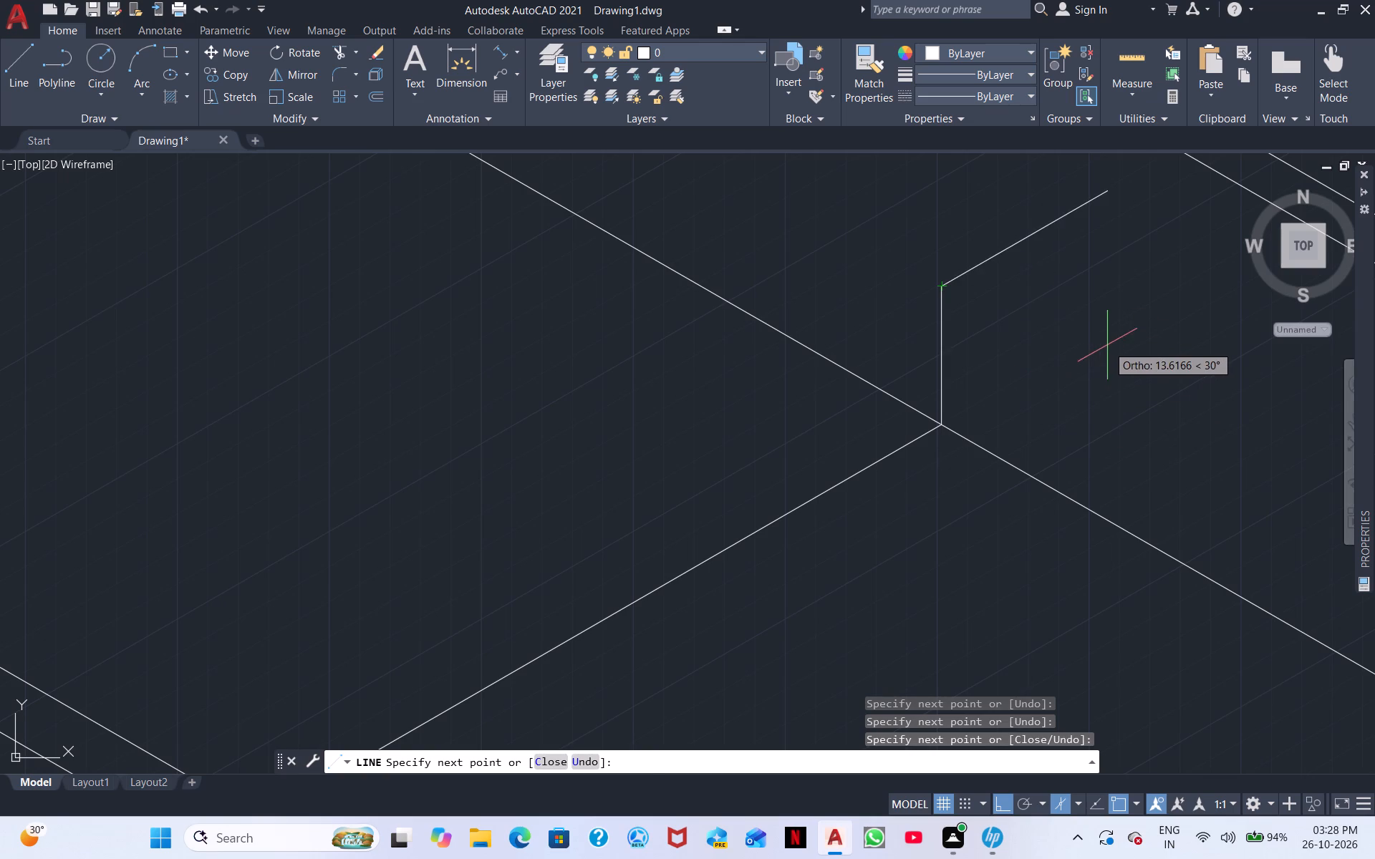
{"action": "key", "text": "F5"}
{"action": "scroll", "coordinate": [1221, 435], "scroll_direction": "down", "scroll_amount": 3}
{"action": "middle_click_drag", "start_coordinate": [1267, 476], "coordinate": [882, 320]}
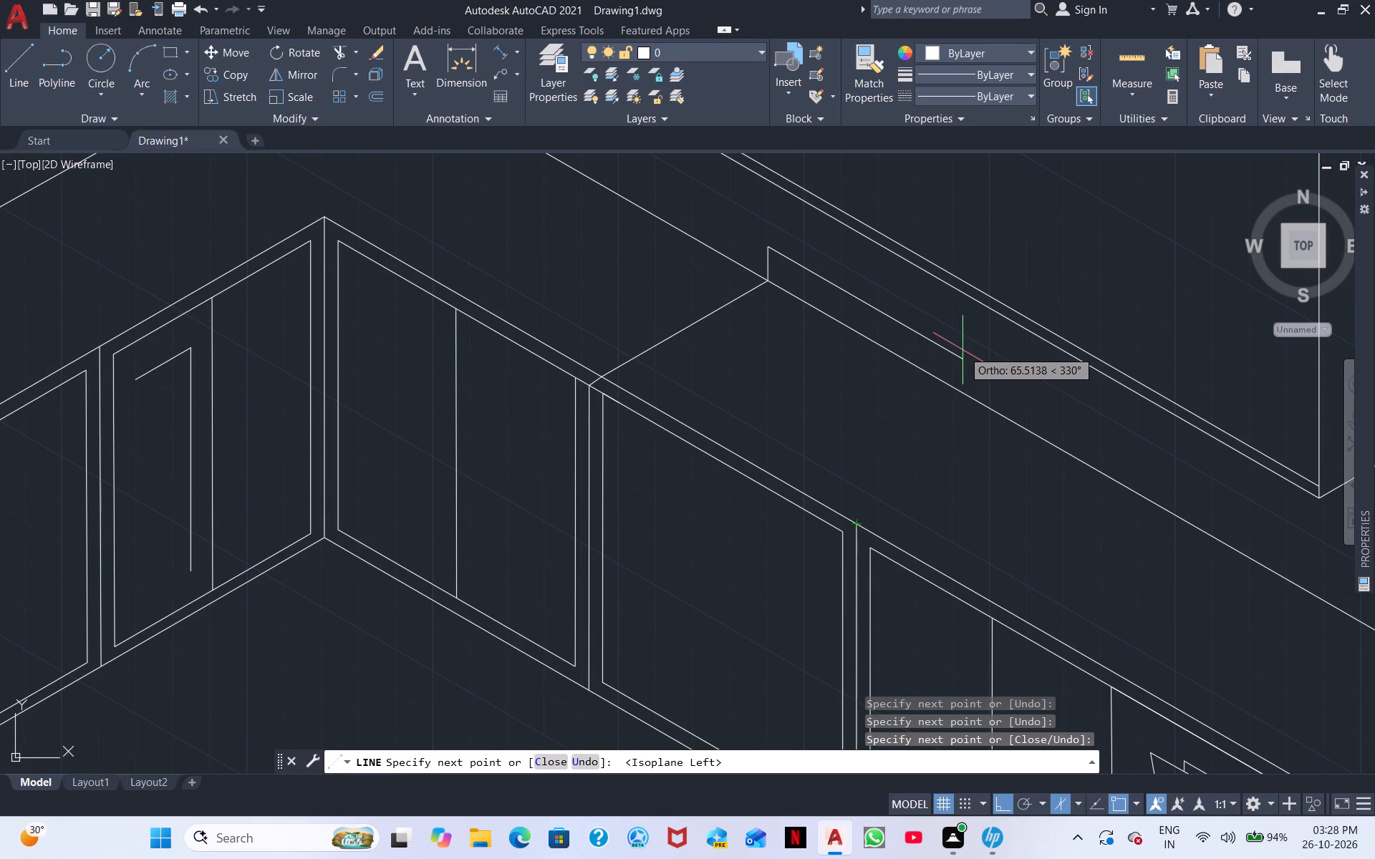
{"action": "left_click", "coordinate": [884, 322]}
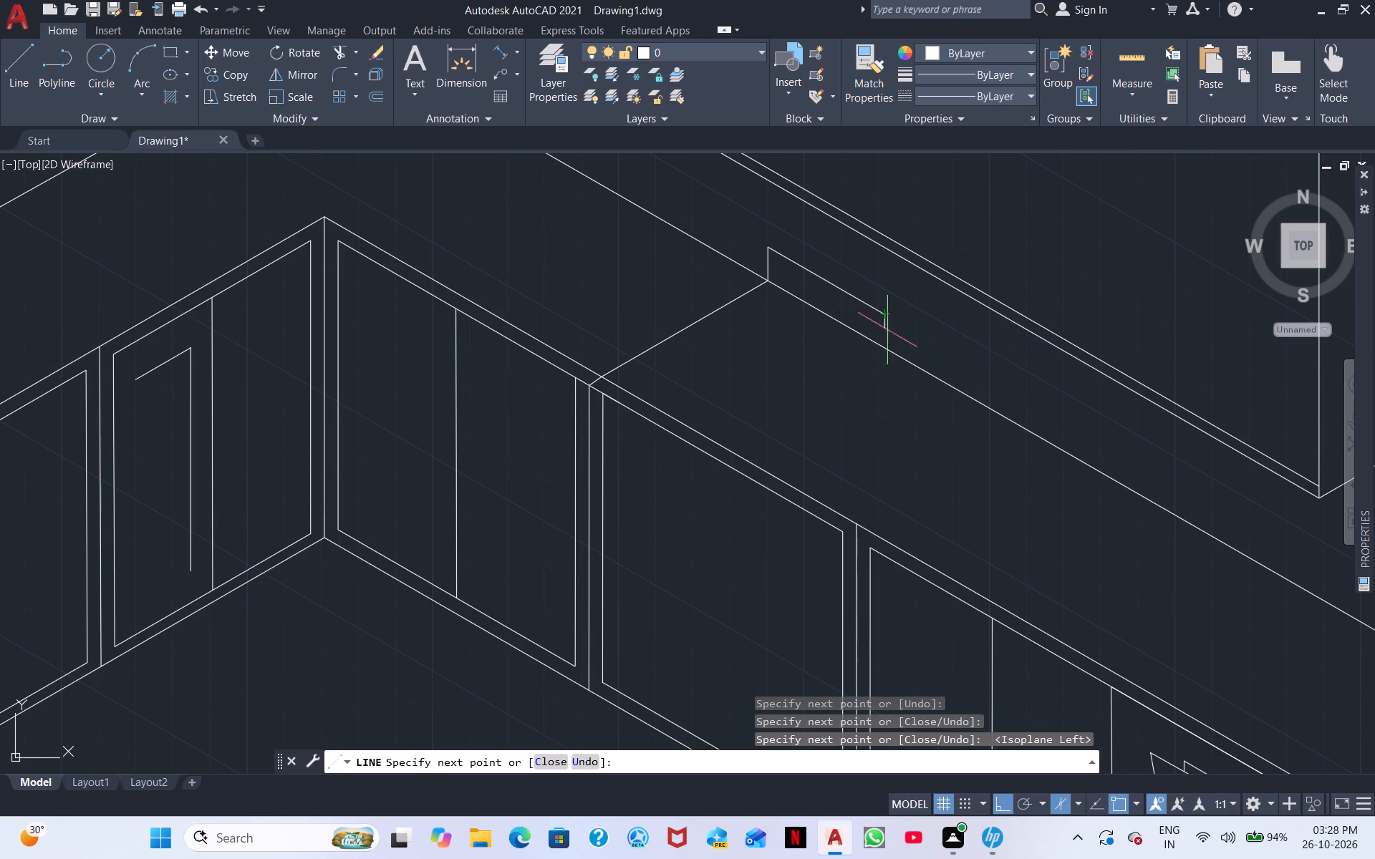
{"action": "key", "text": "Escape"}
Draw a line from the top of the long front's second divider across the counter to its back edge, continuing vertically upward.
{"action": "right_click", "coordinate": [892, 500]}
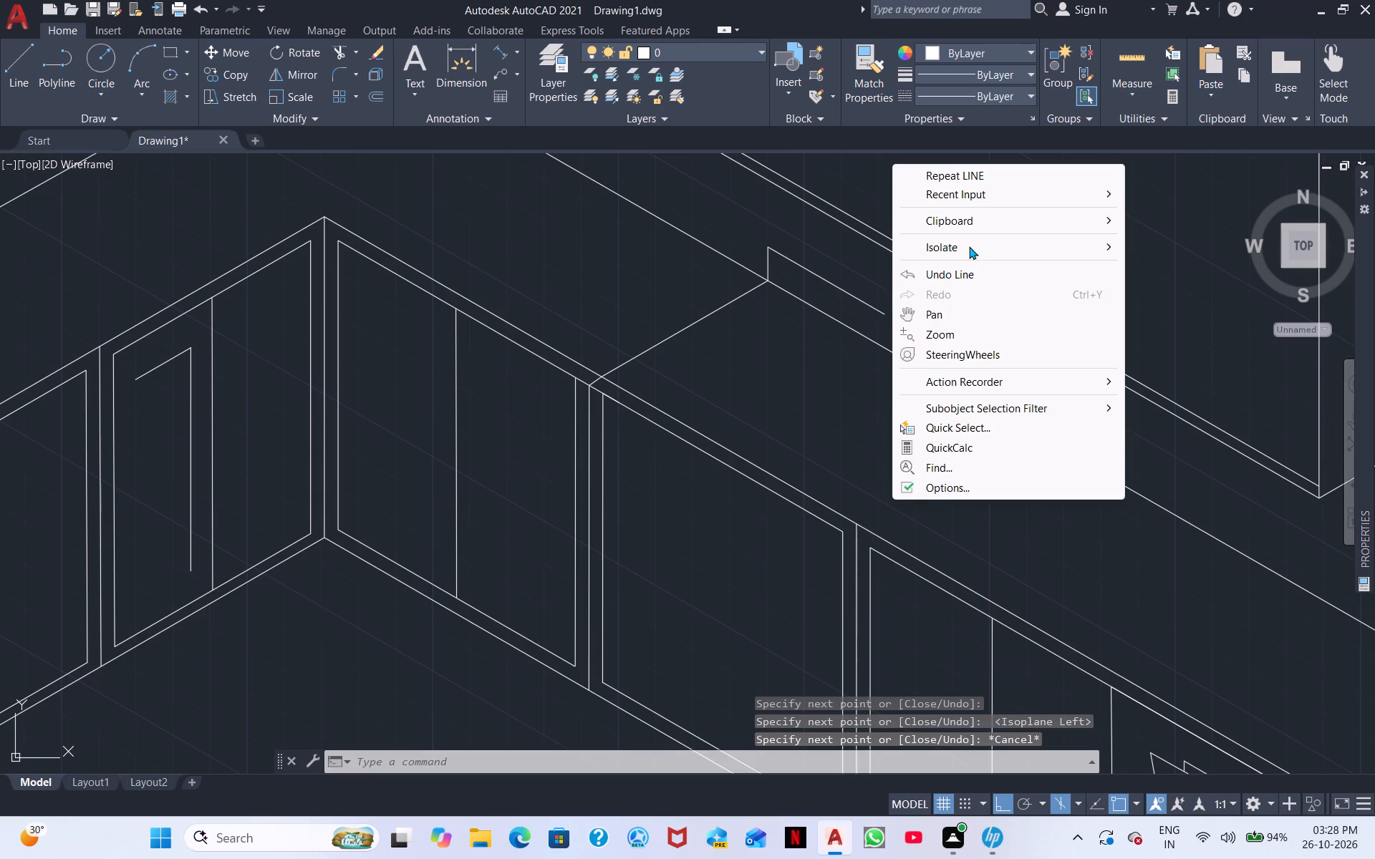
{"action": "left_click", "coordinate": [975, 180]}
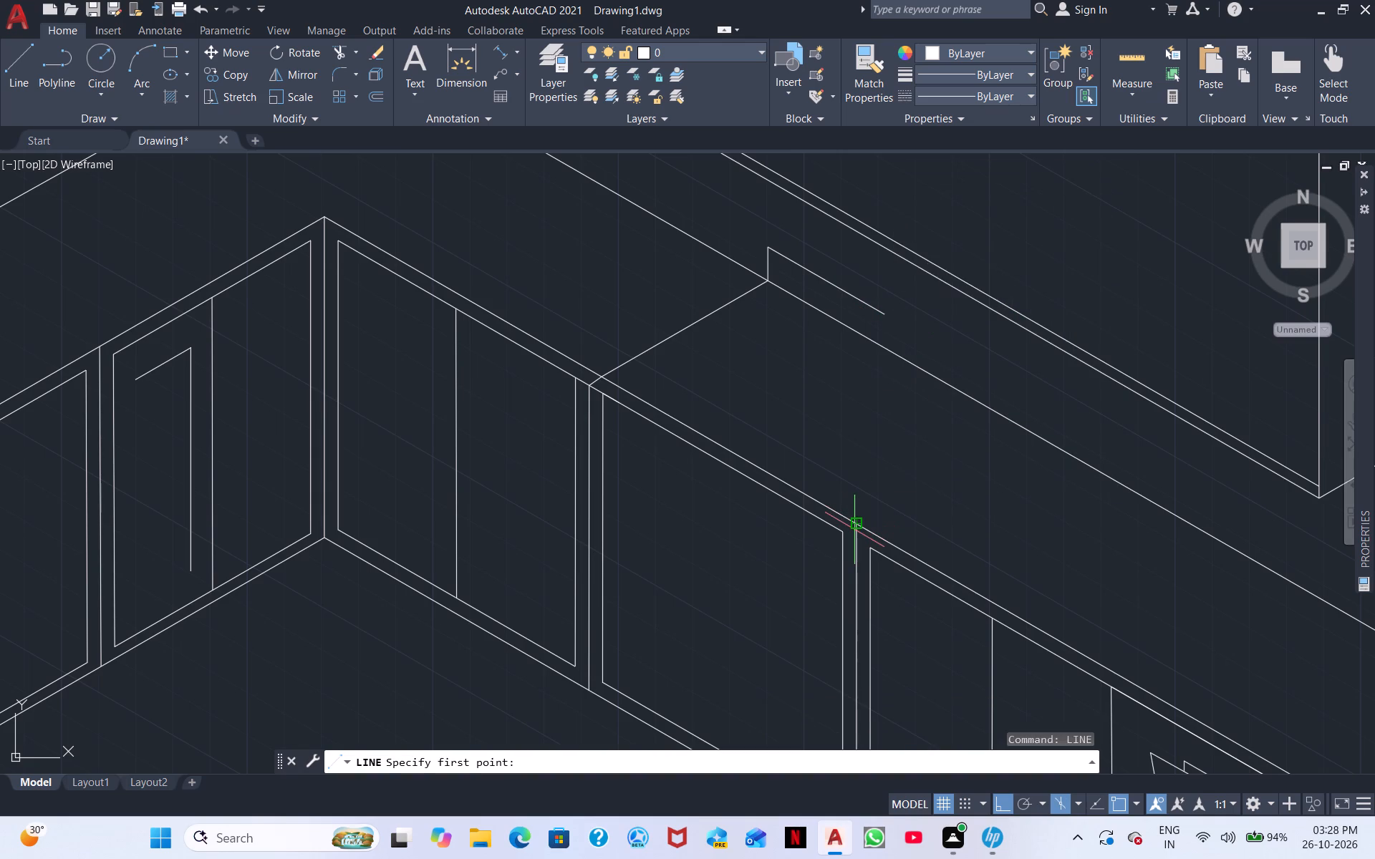
{"action": "scroll", "coordinate": [857, 524], "scroll_direction": "up", "scroll_amount": 3}
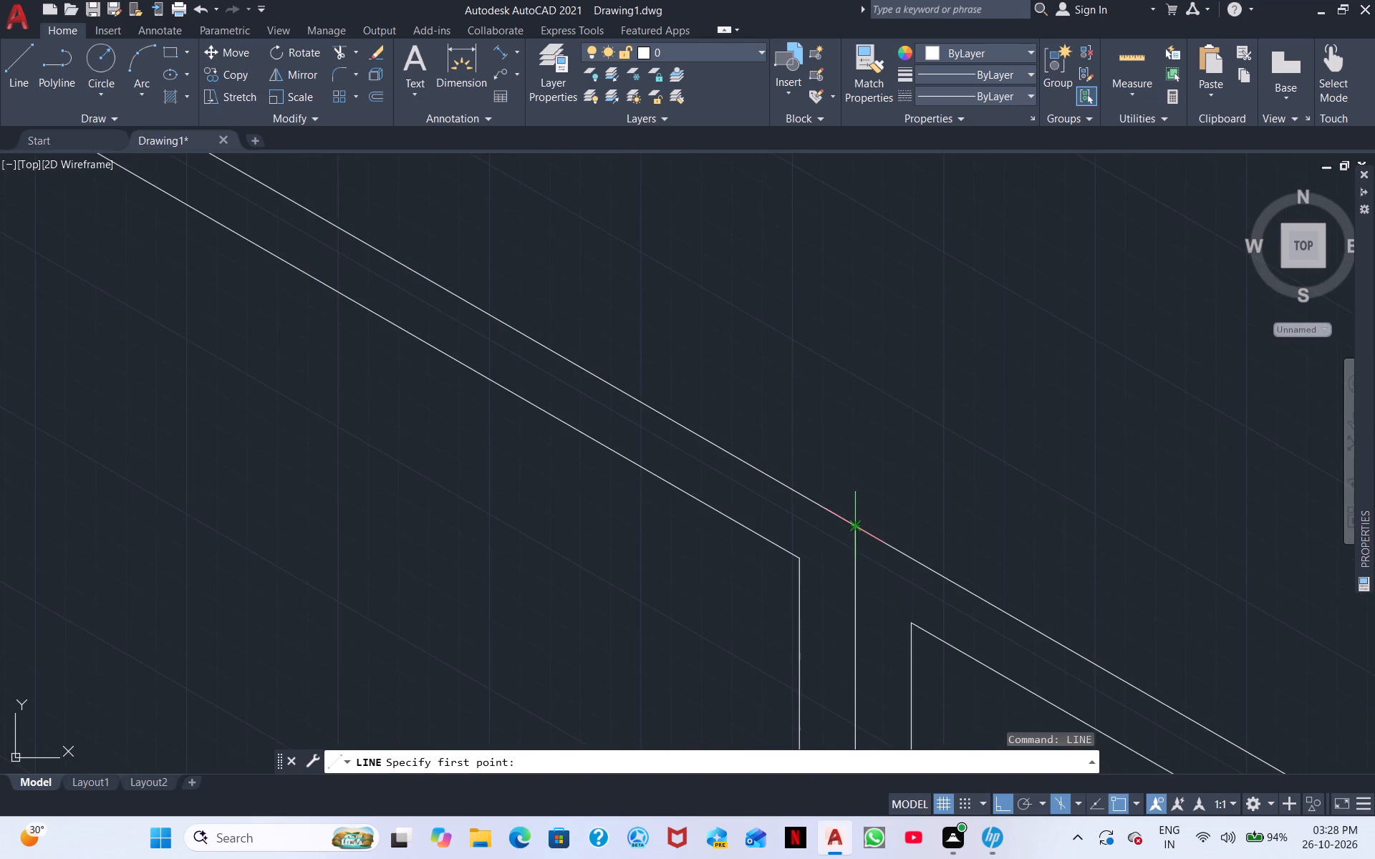
{"action": "scroll", "coordinate": [857, 523], "scroll_direction": "down", "scroll_amount": 2}
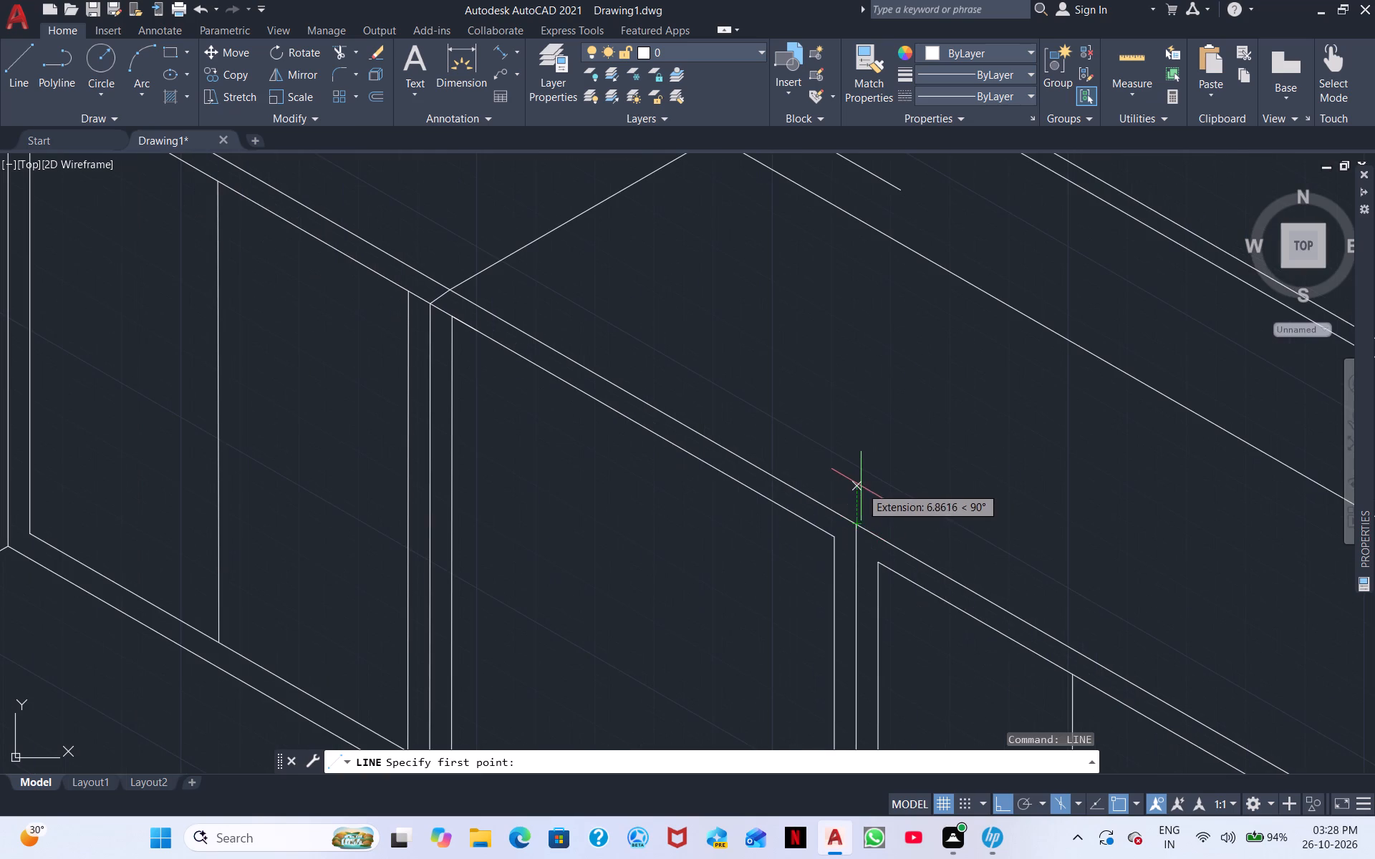
{"action": "left_click", "coordinate": [854, 520]}
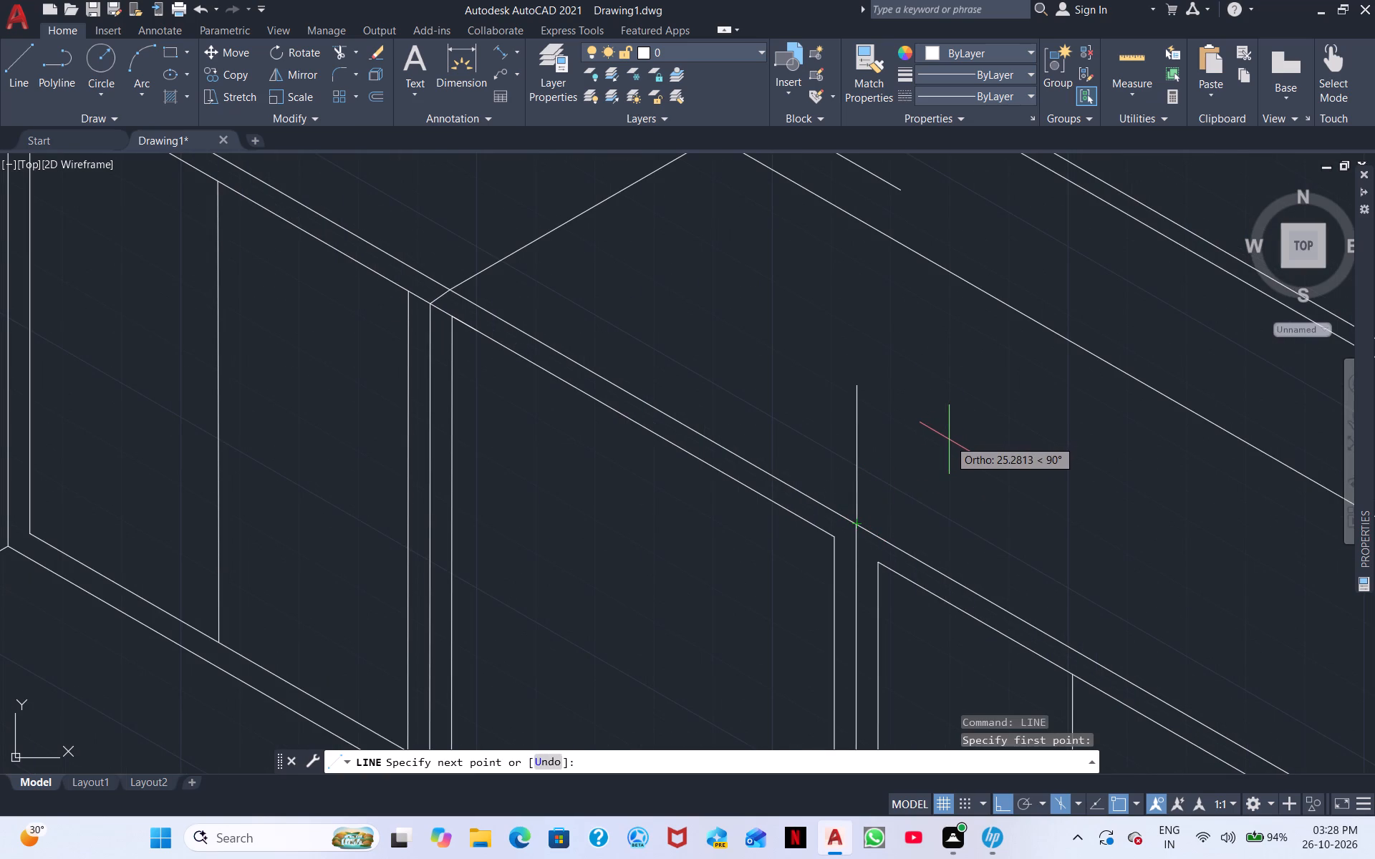
{"action": "key", "text": "F5"}
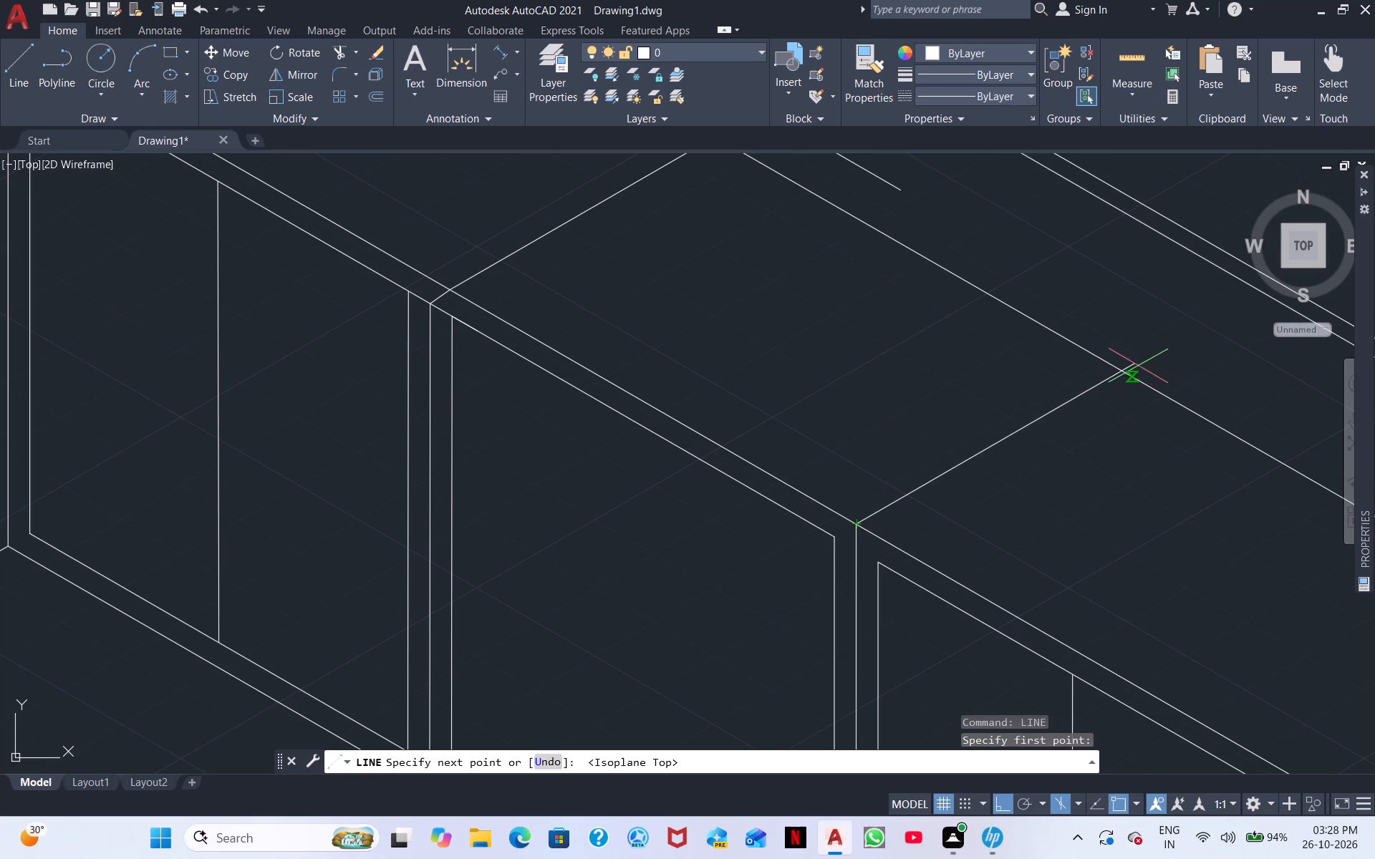
{"action": "left_click", "coordinate": [1122, 369]}
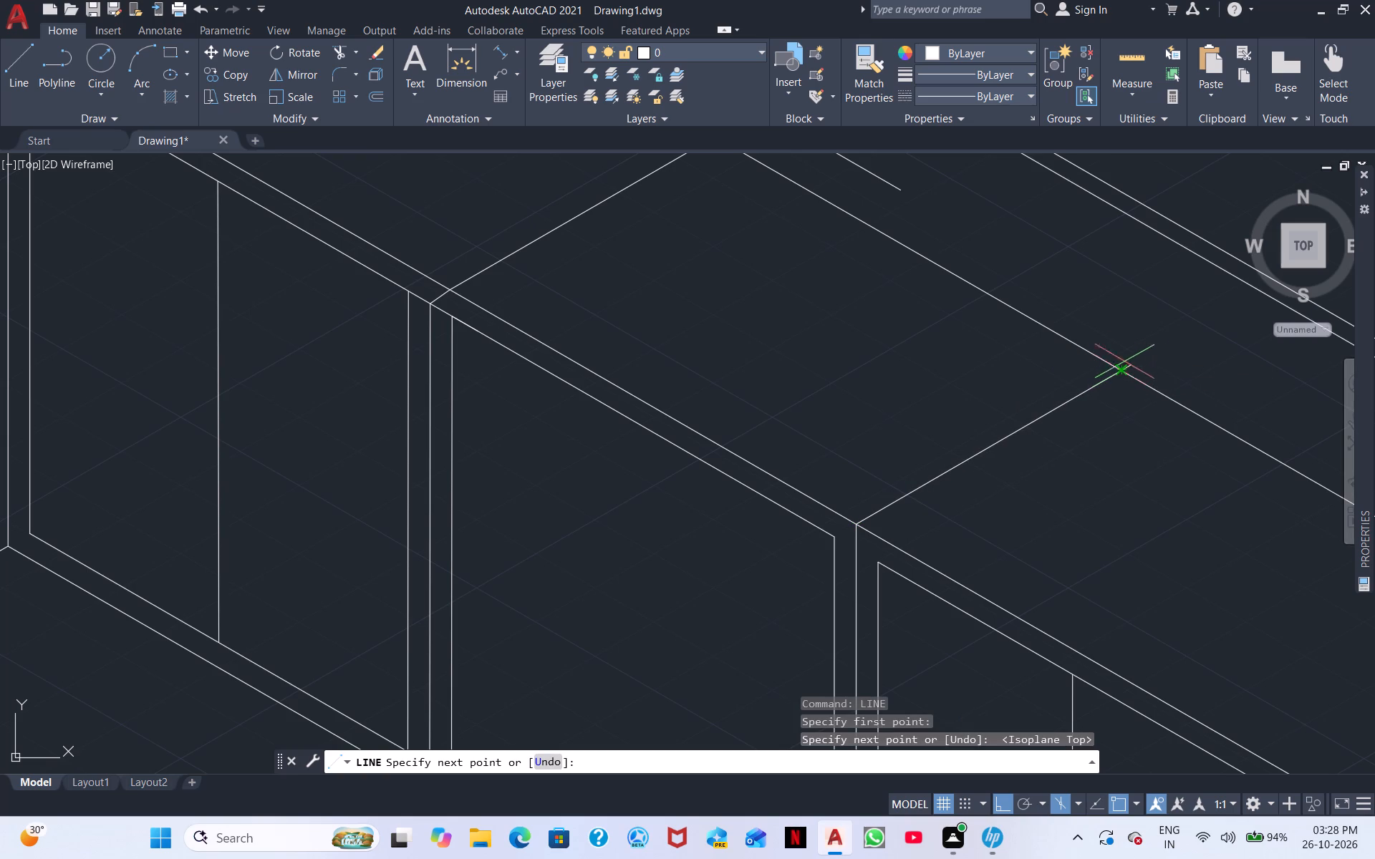
{"action": "middle_click_drag", "start_coordinate": [1142, 339], "coordinate": [1091, 525]}
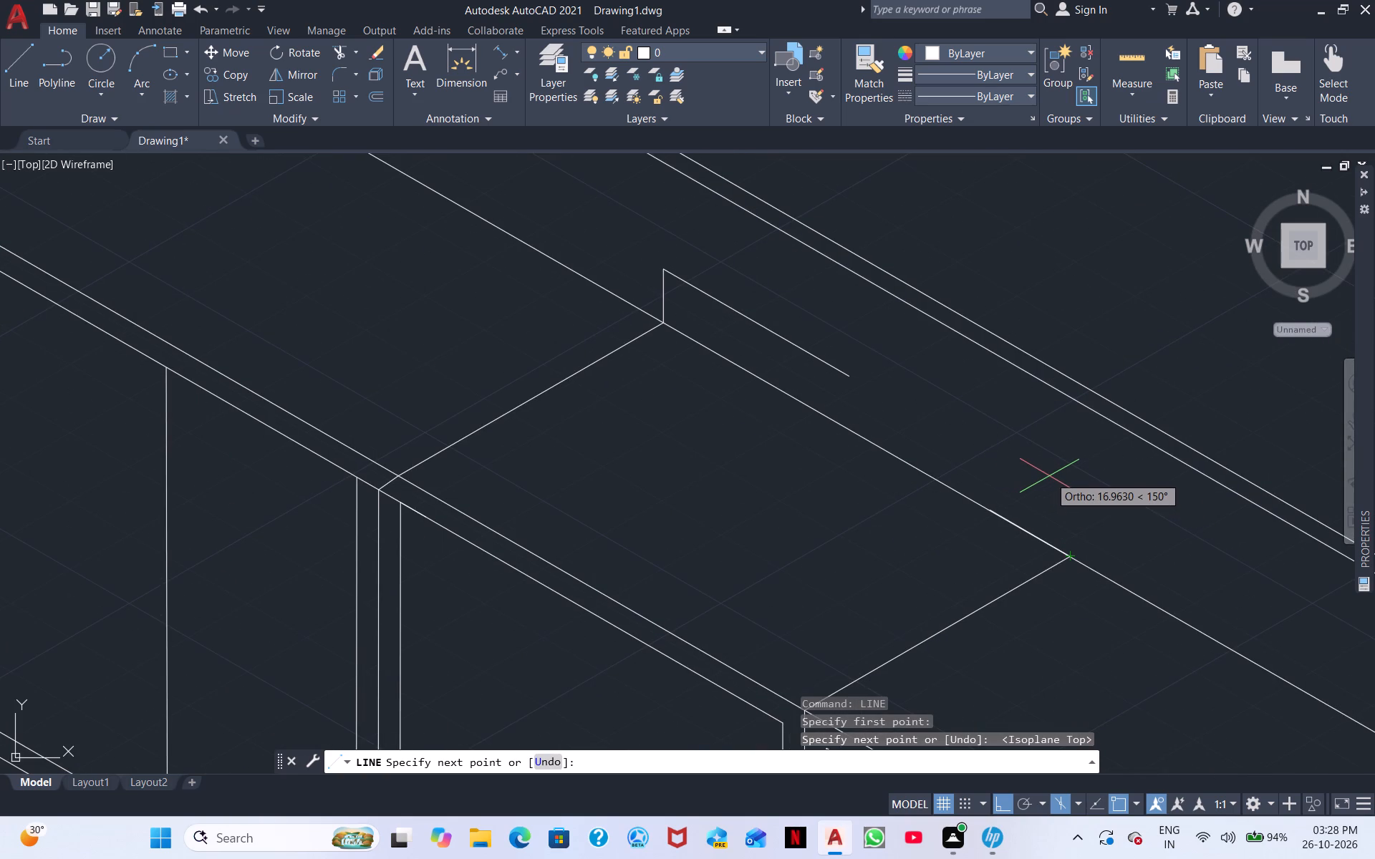
{"action": "key", "text": "F5"}
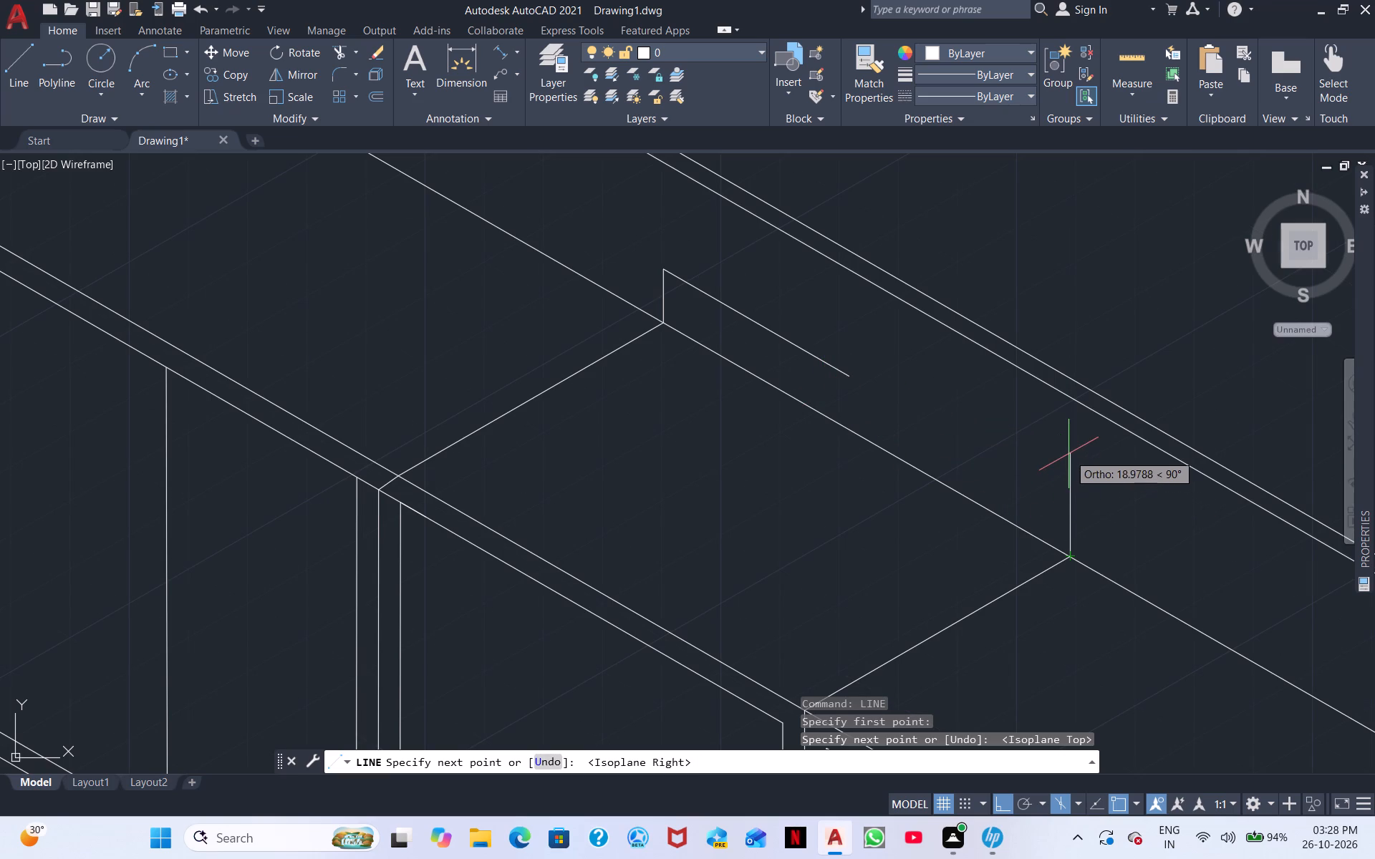
{"action": "left_click", "coordinate": [1073, 436]}
{"action": "key", "text": "Escape"}
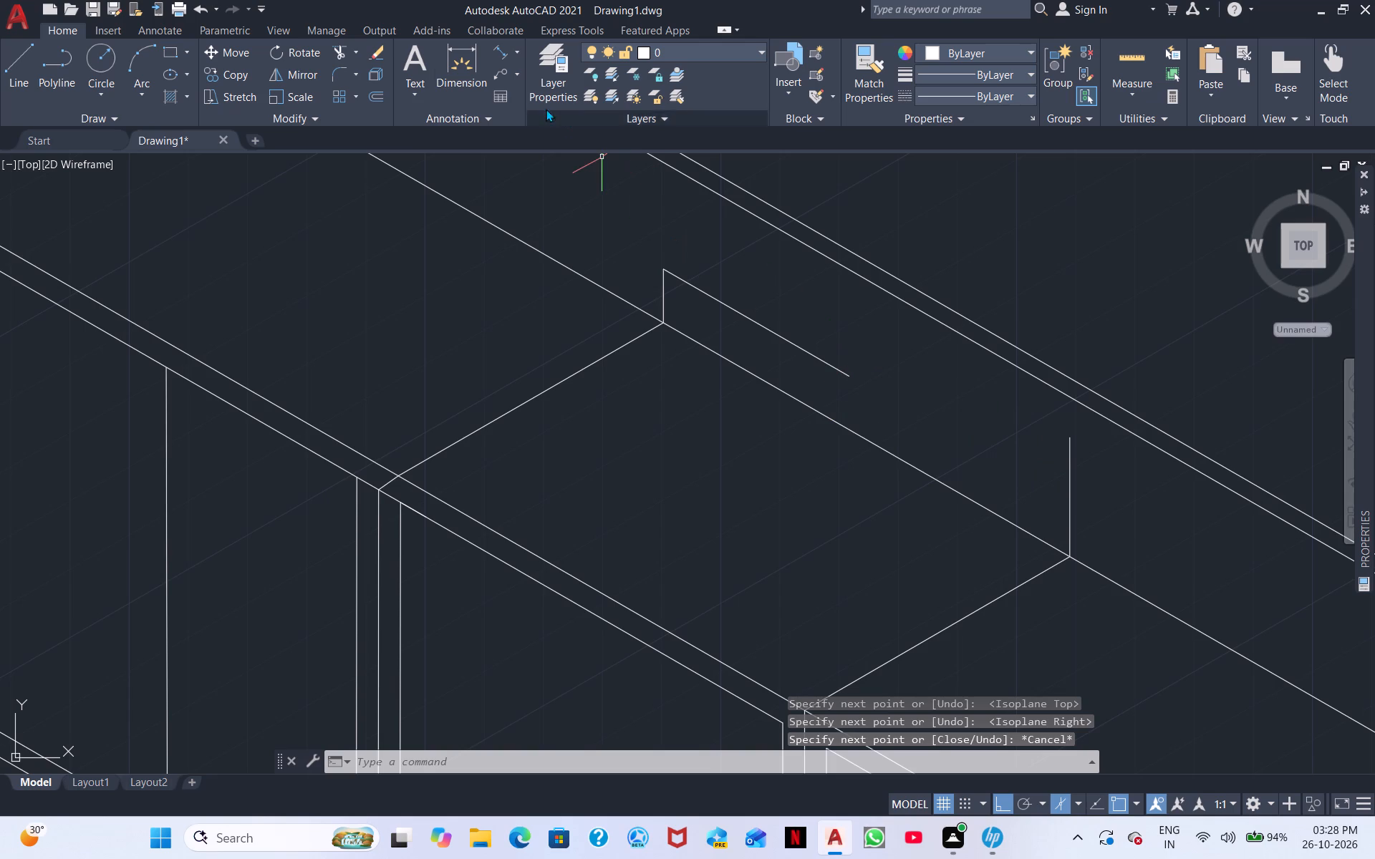
Extend the raised sloping line to the new vertical at the second divider and trim off the vertical's excess above it.
{"action": "left_click", "coordinate": [340, 54]}
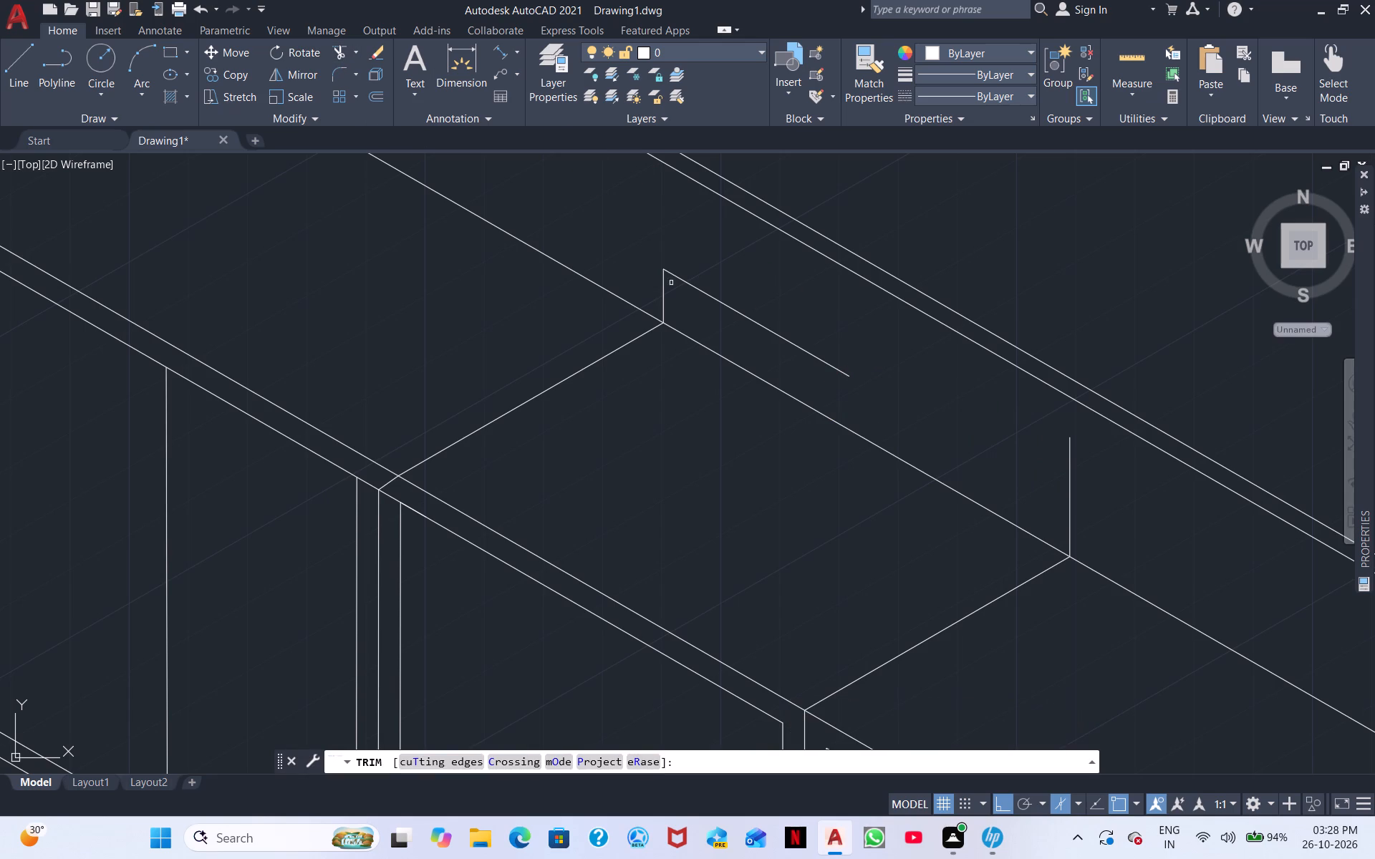
{"action": "left_click", "coordinate": [843, 374], "text": "shift"}
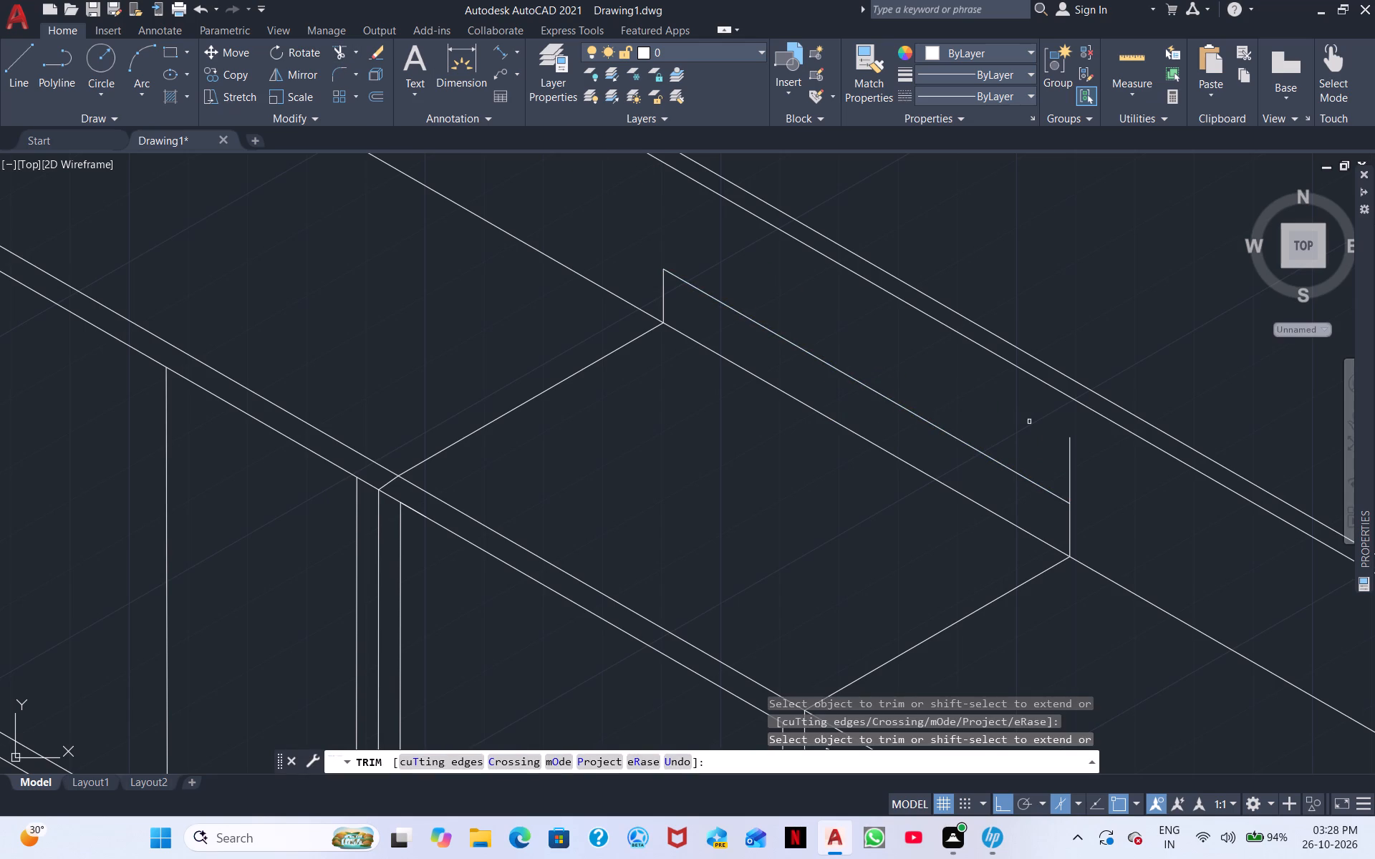
{"action": "left_click_drag", "start_coordinate": [1054, 438], "coordinate": [1104, 470]}
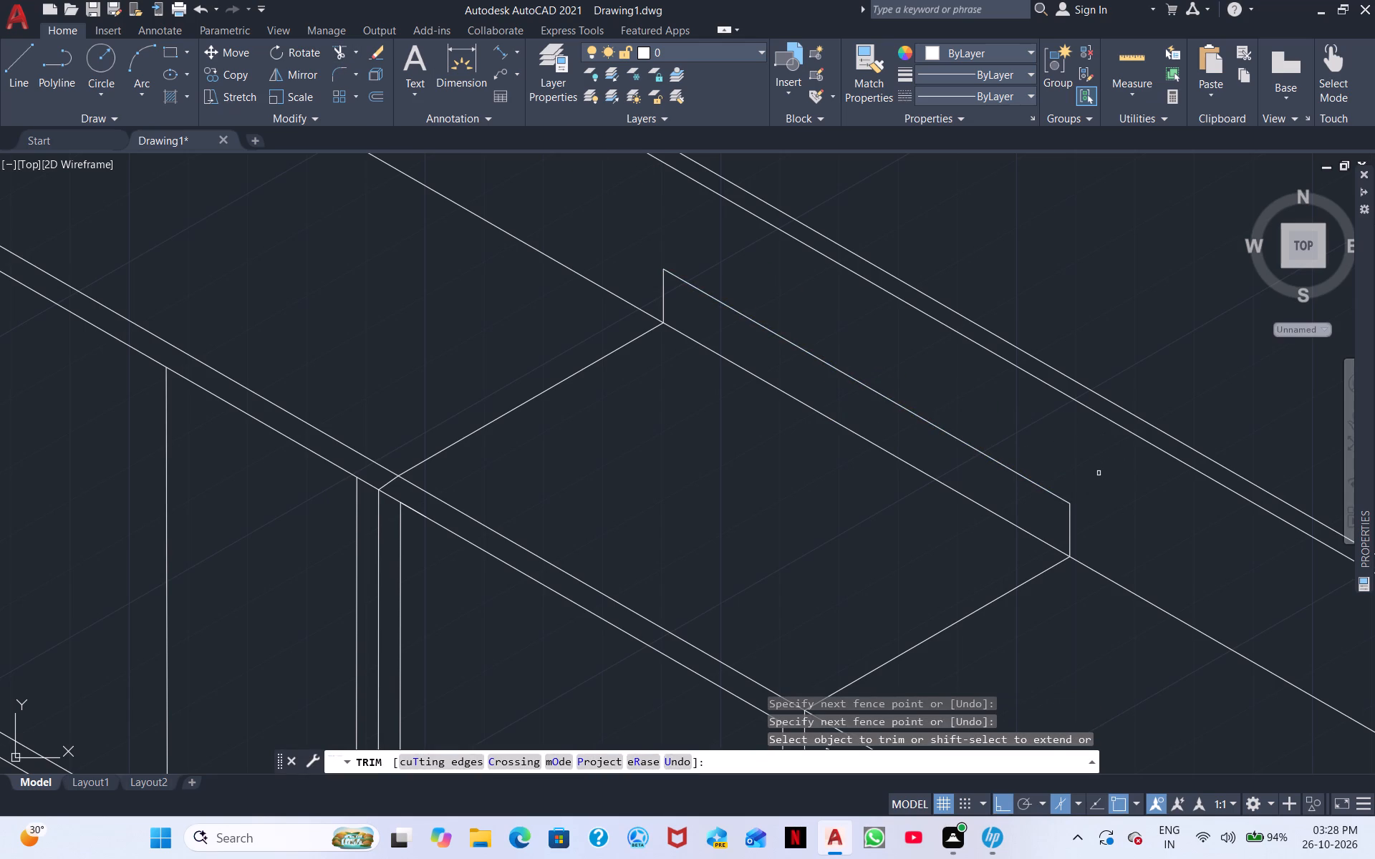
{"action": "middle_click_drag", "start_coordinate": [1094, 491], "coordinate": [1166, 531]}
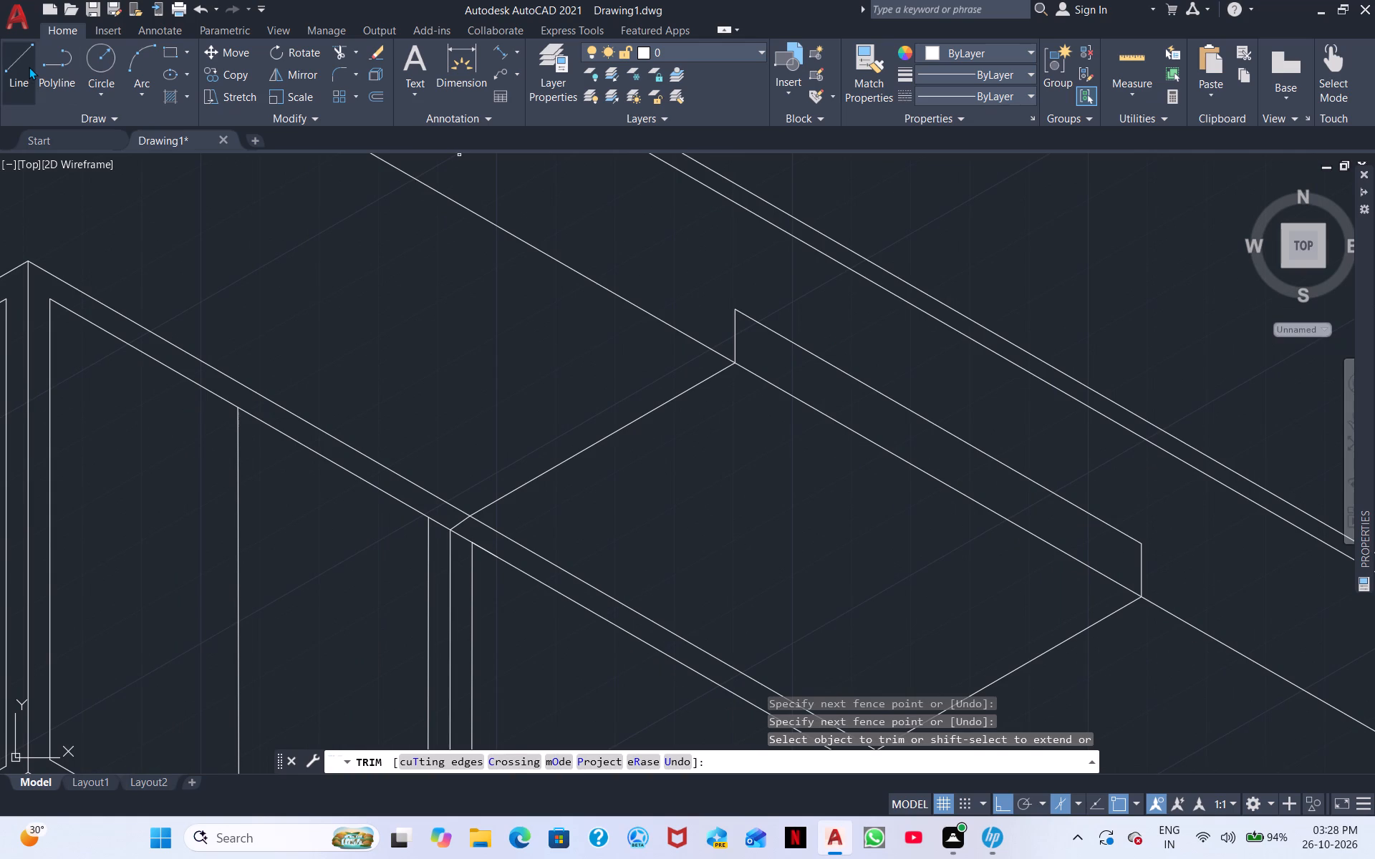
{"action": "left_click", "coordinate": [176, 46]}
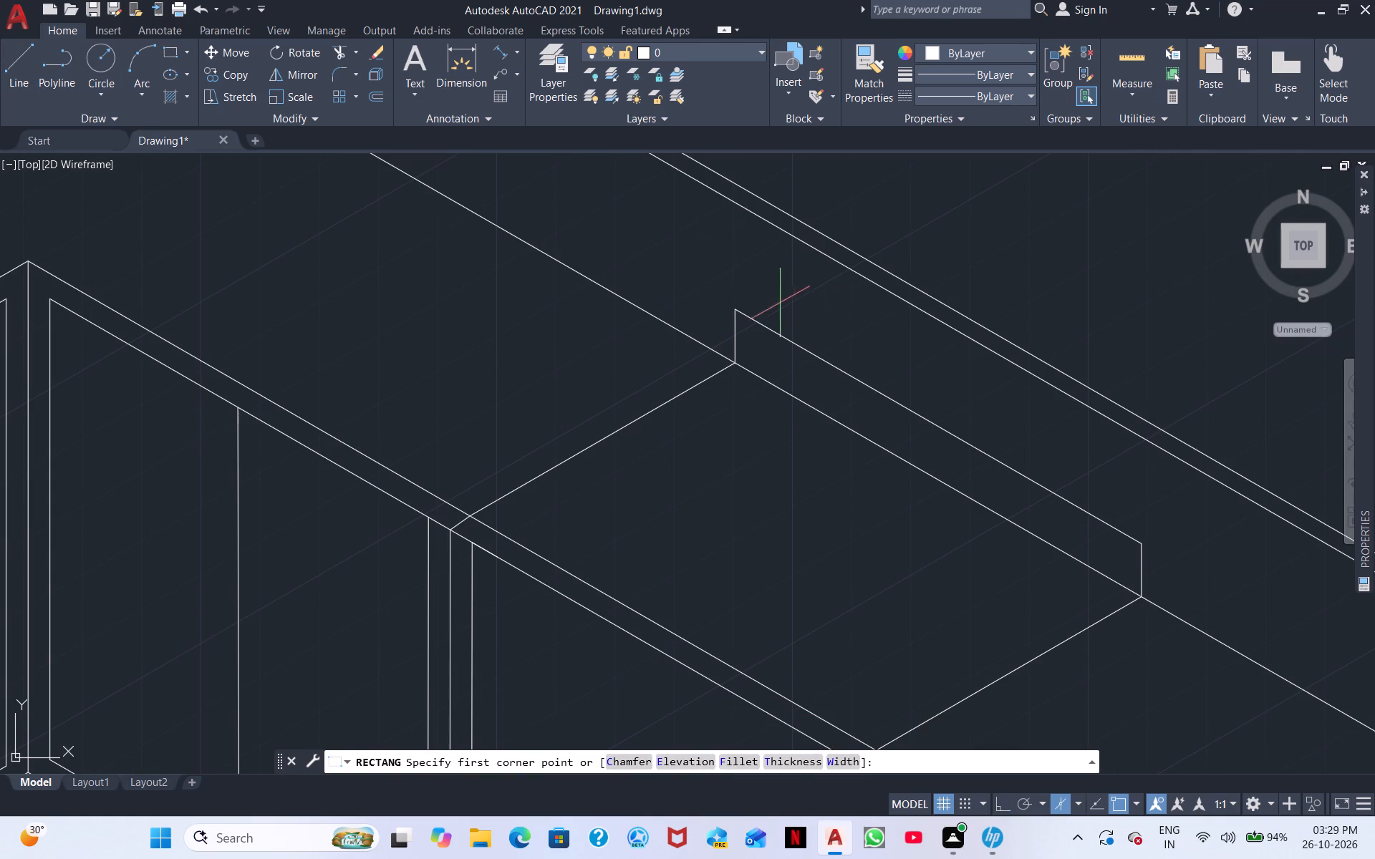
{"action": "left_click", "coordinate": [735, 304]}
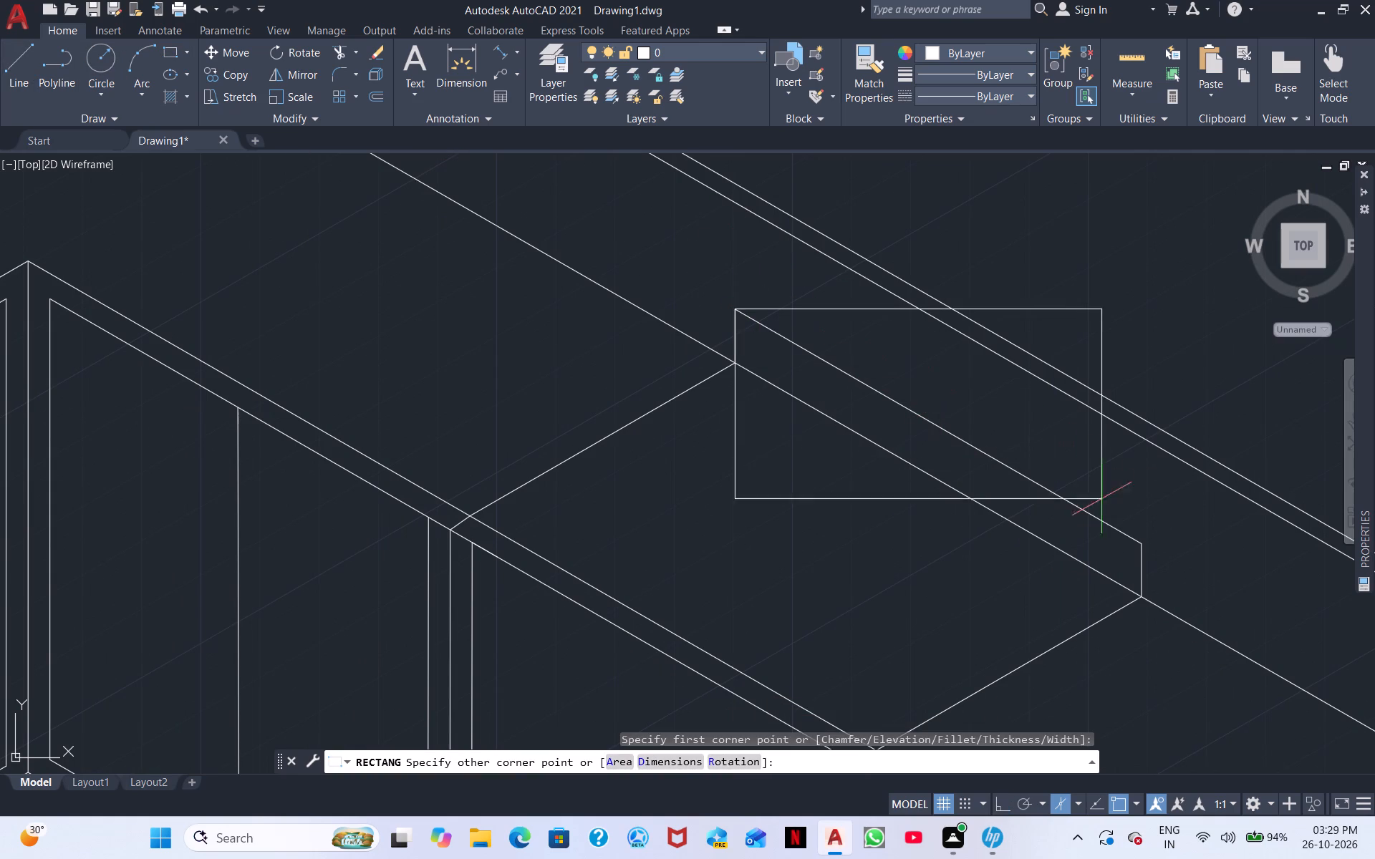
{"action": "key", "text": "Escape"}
Draw an open outline from the raised strip's upper corner: a short 150° offset, about 9 units up, and about 90 units at 330°.
{"action": "middle_click_drag", "start_coordinate": [838, 409], "coordinate": [845, 440]}
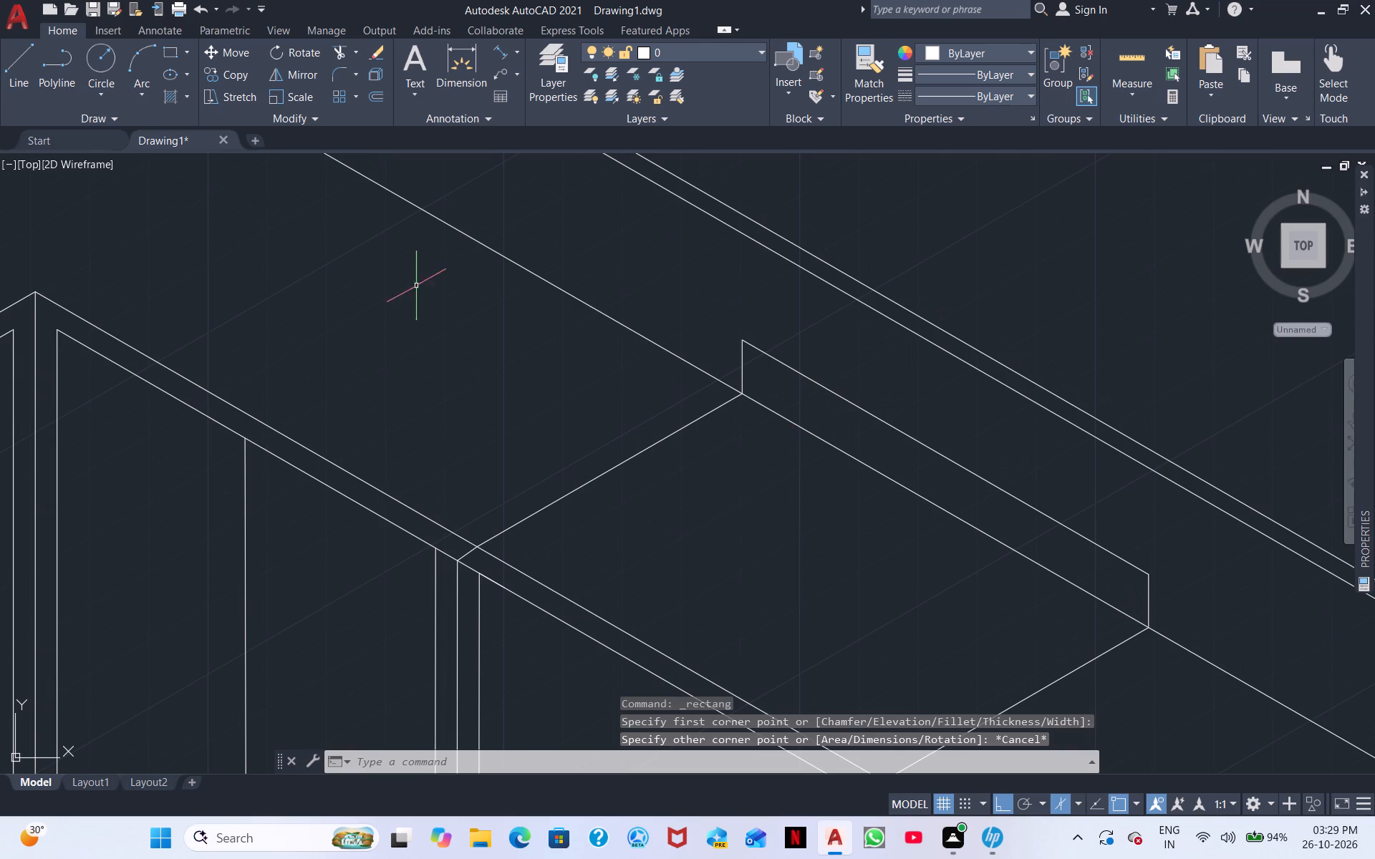
{"action": "left_click", "coordinate": [30, 72]}
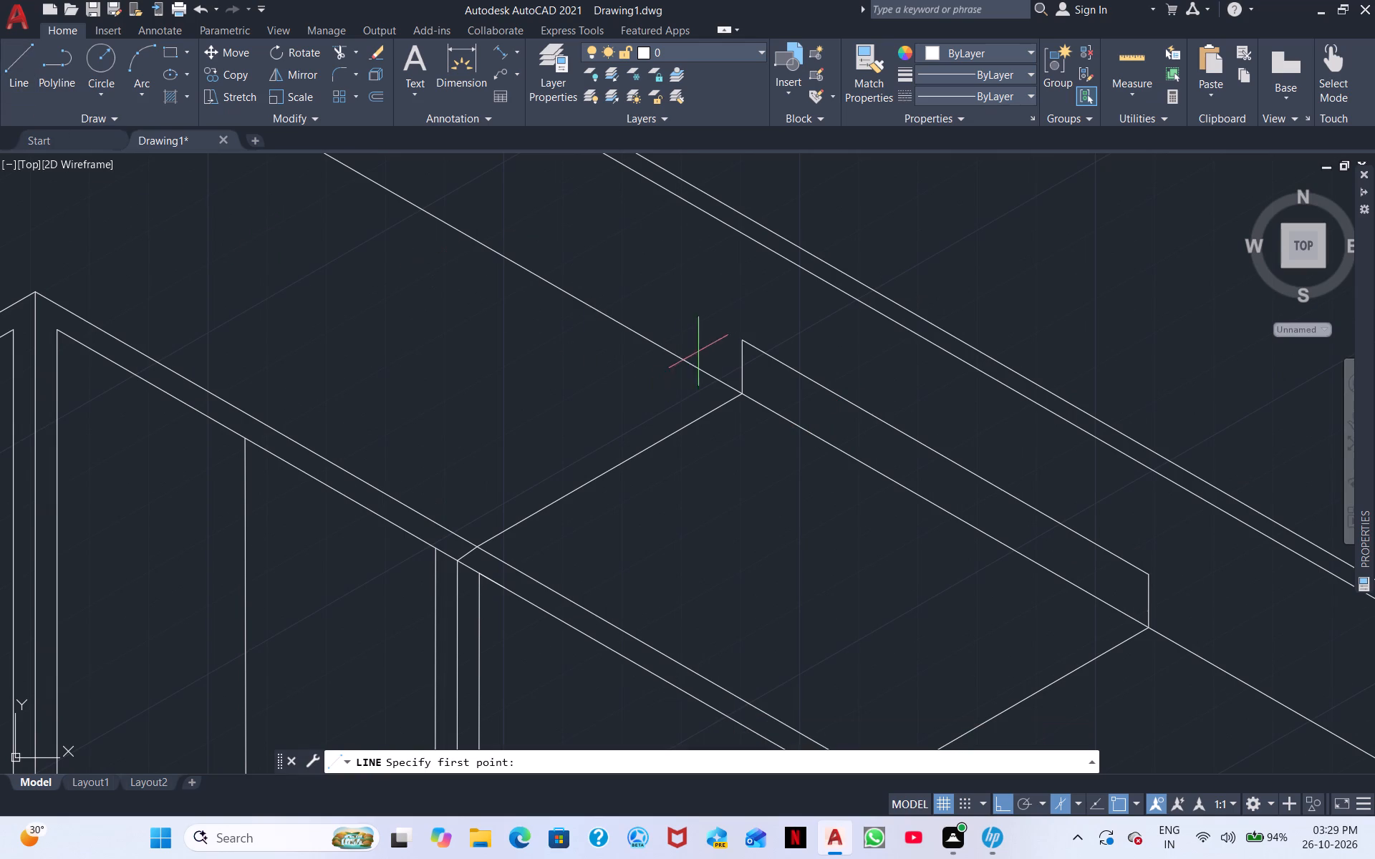
{"action": "left_click", "coordinate": [743, 336]}
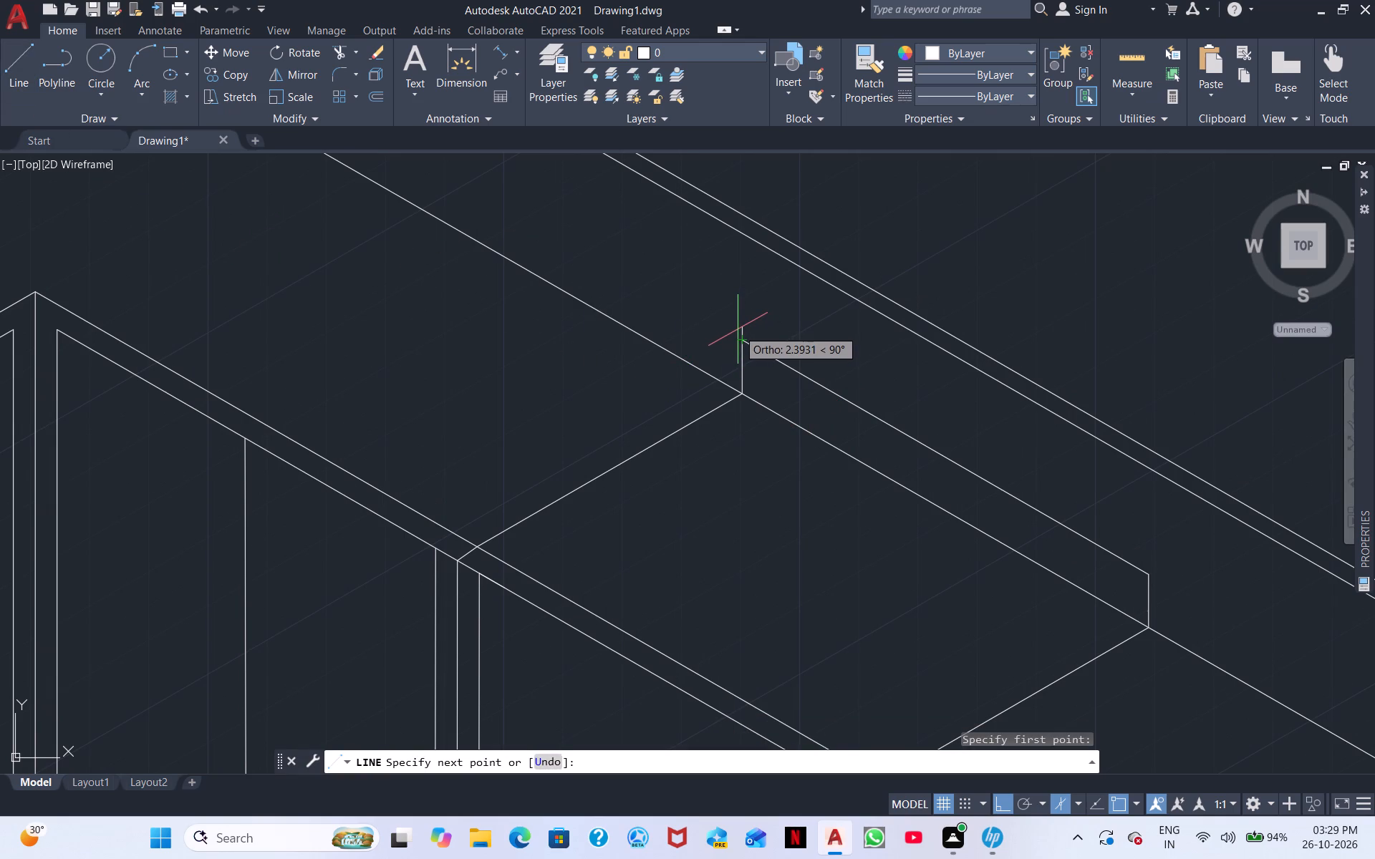
{"action": "key", "text": "F5"}
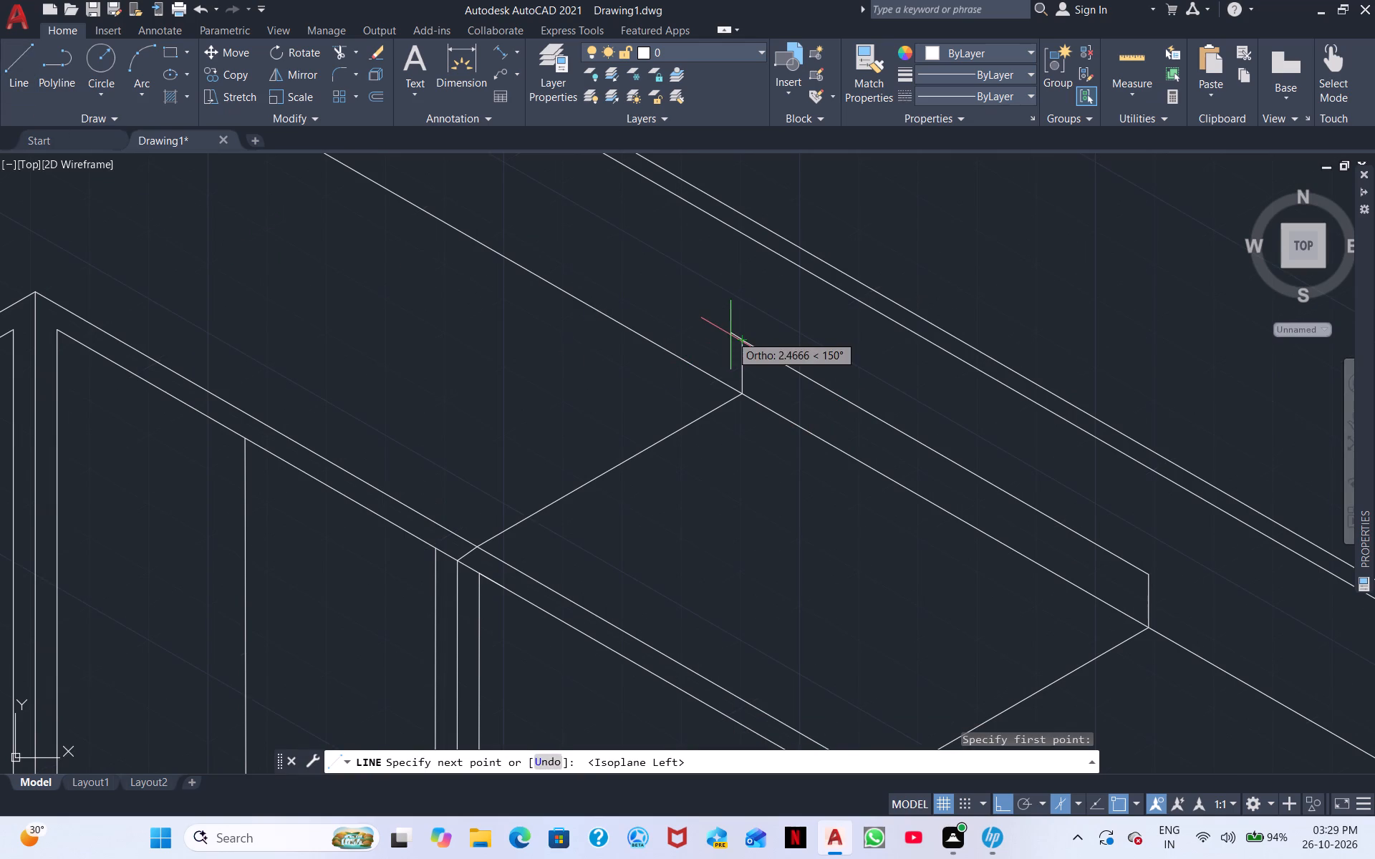
{"action": "scroll", "coordinate": [730, 335], "scroll_direction": "up", "scroll_amount": 2}
{"action": "left_click", "coordinate": [746, 339]}
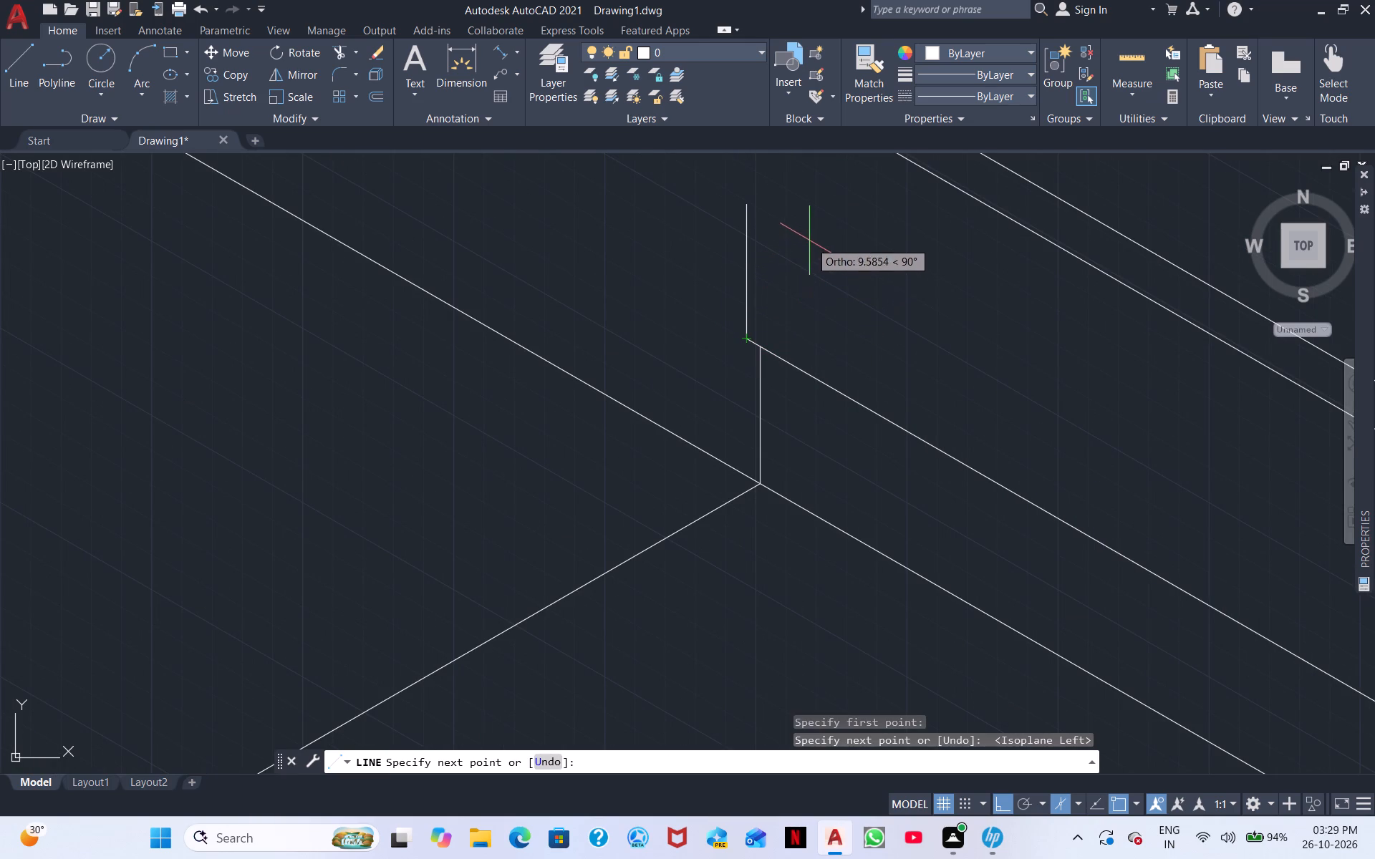
{"action": "left_click", "coordinate": [763, 216]}
{"action": "middle_click_drag", "start_coordinate": [1026, 355], "coordinate": [513, 160]}
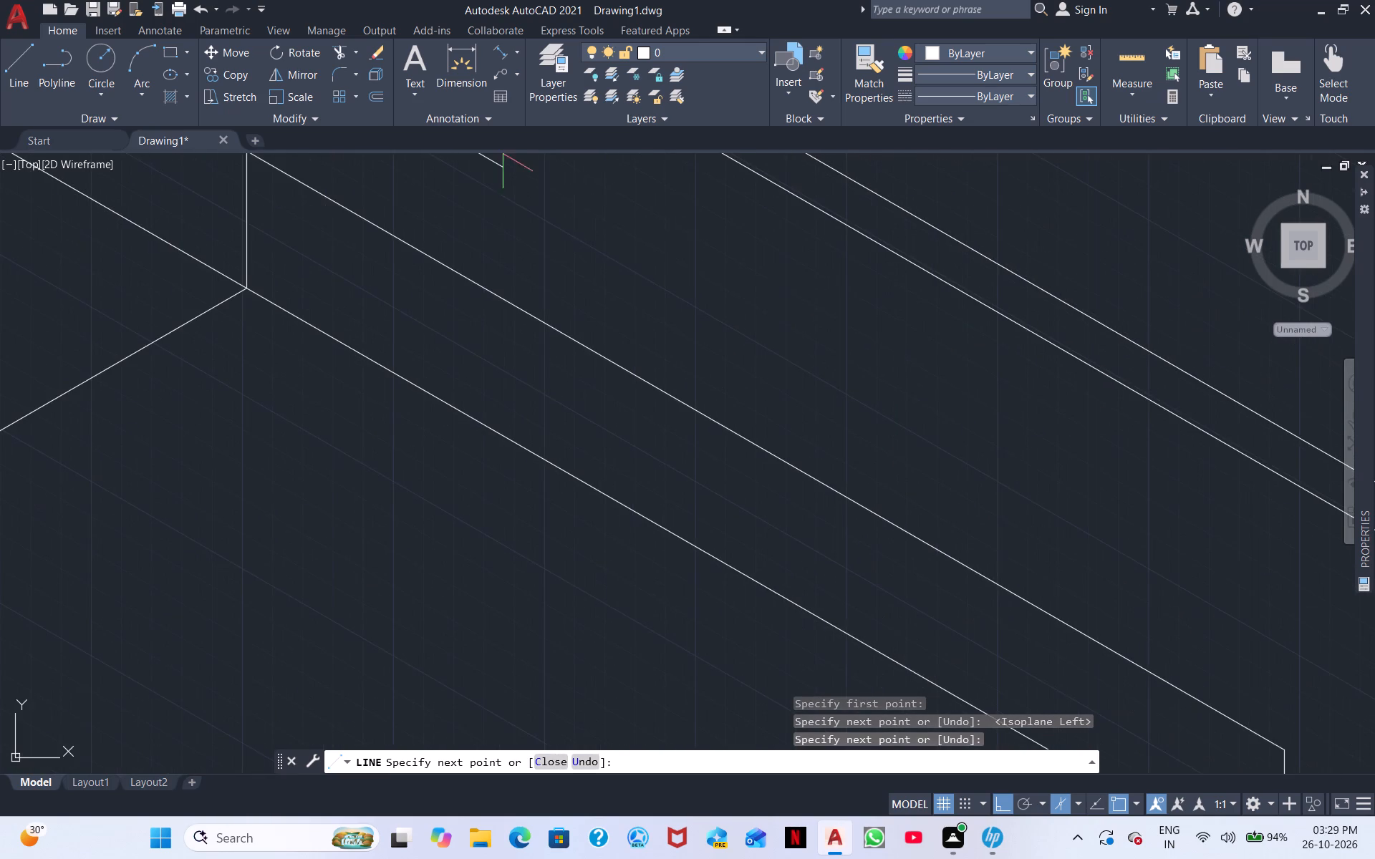
{"action": "middle_click_drag", "start_coordinate": [942, 407], "coordinate": [629, 199]}
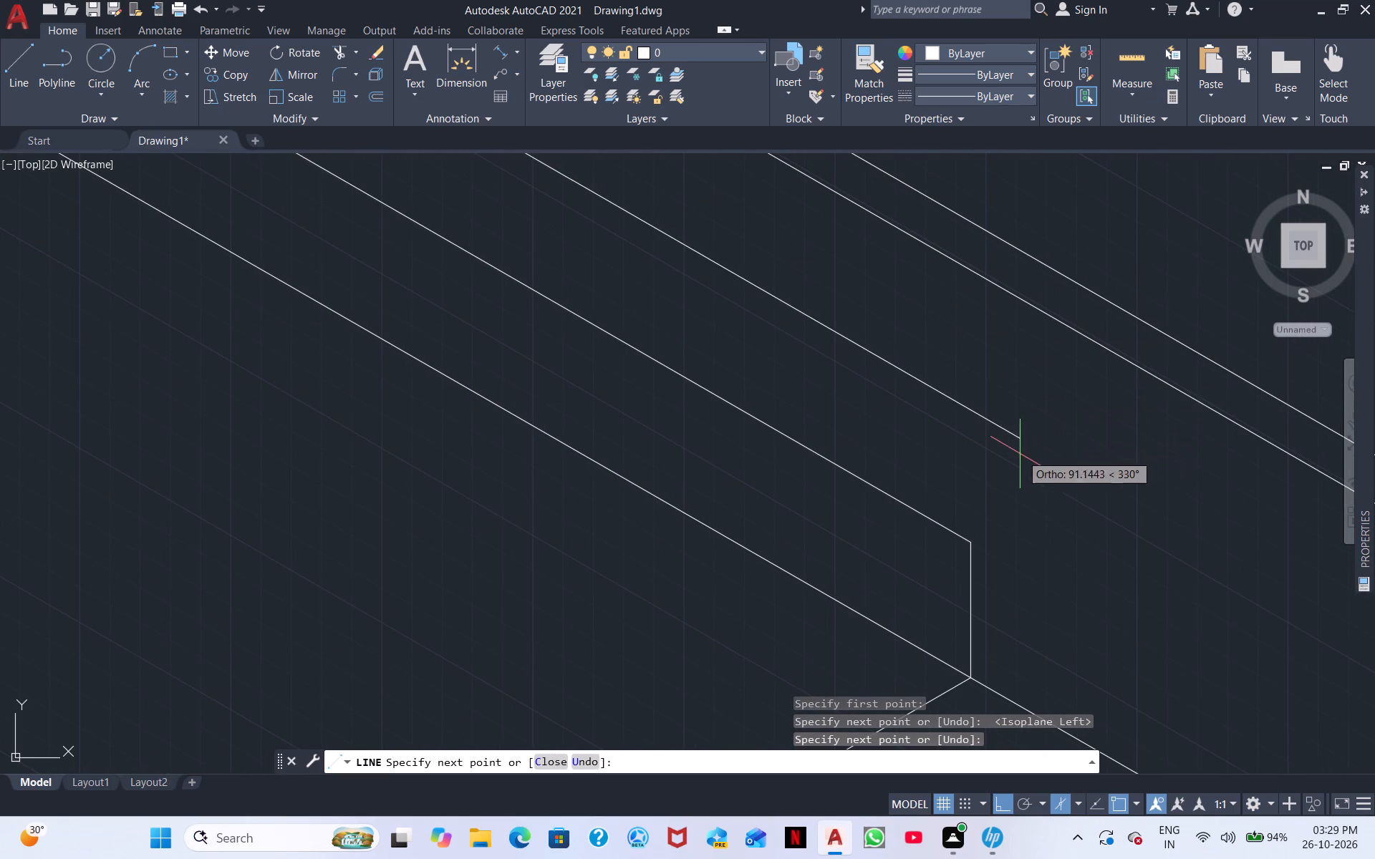
{"action": "left_click", "coordinate": [1003, 433]}
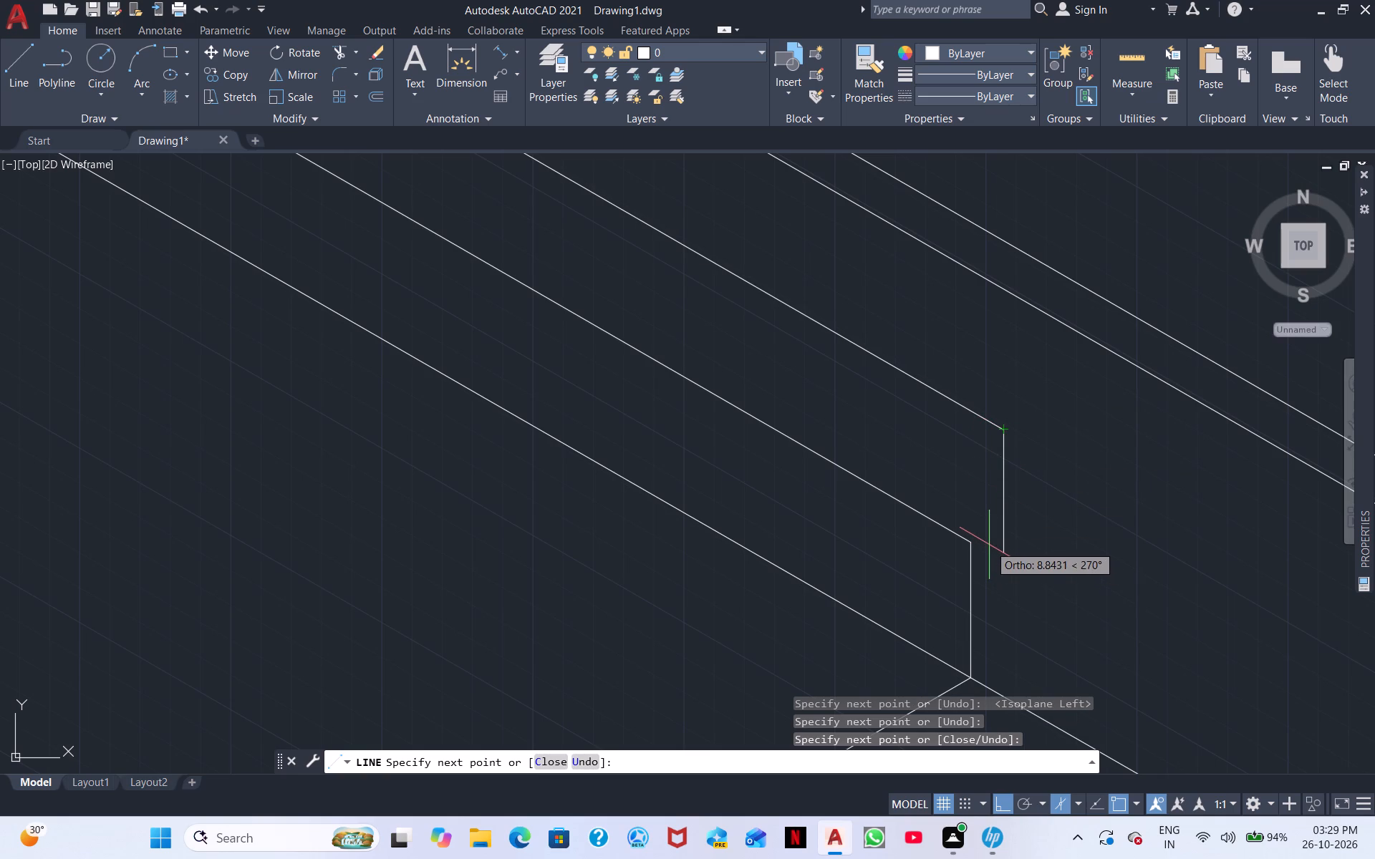
{"action": "key", "text": "Escape"}
Draw a line from the raised strip's other upper corner, about 2 units at 330° and about 11 units up past the upper sloping line.
{"action": "right_click", "coordinate": [1064, 522]}
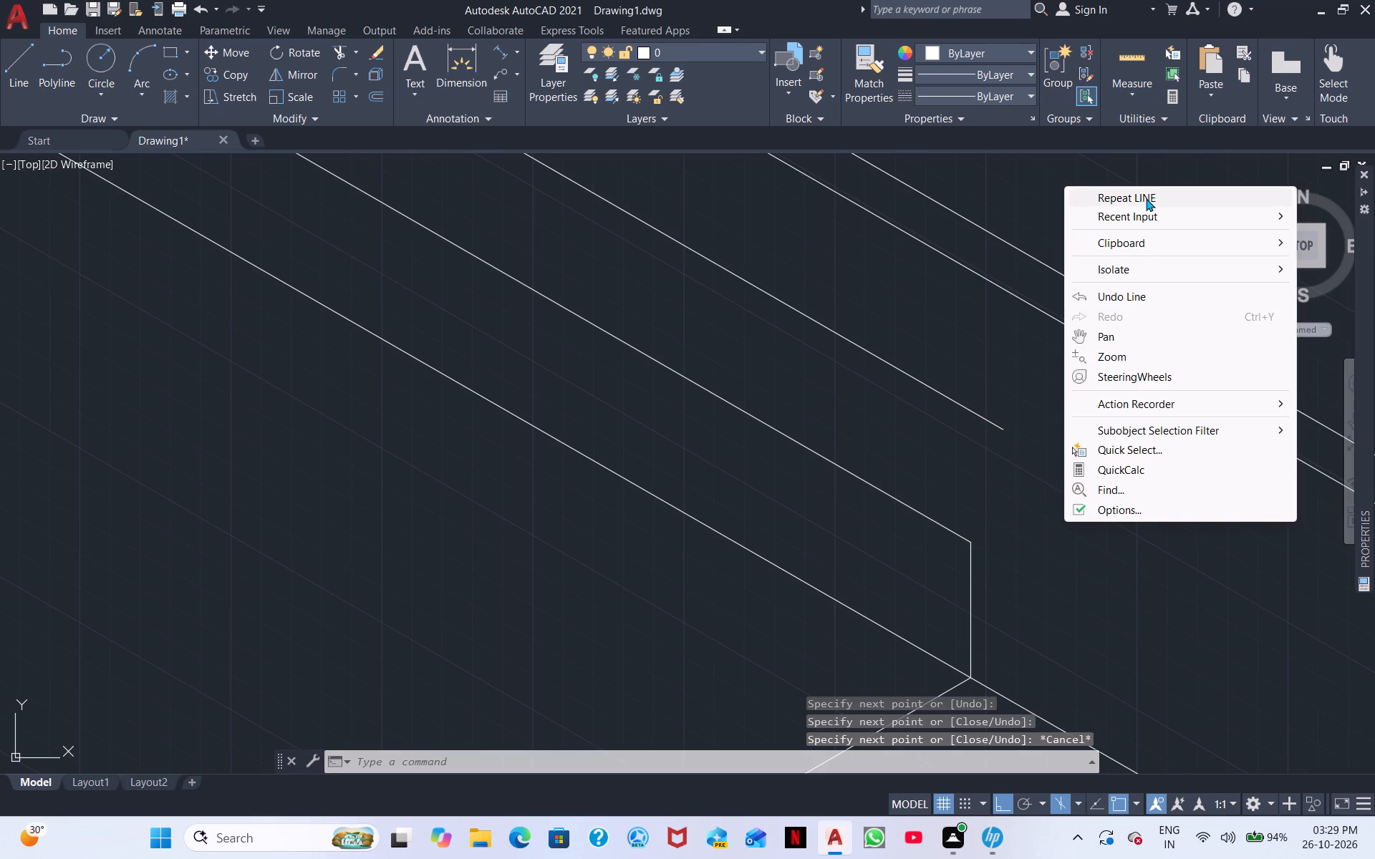
{"action": "left_click", "coordinate": [1146, 198]}
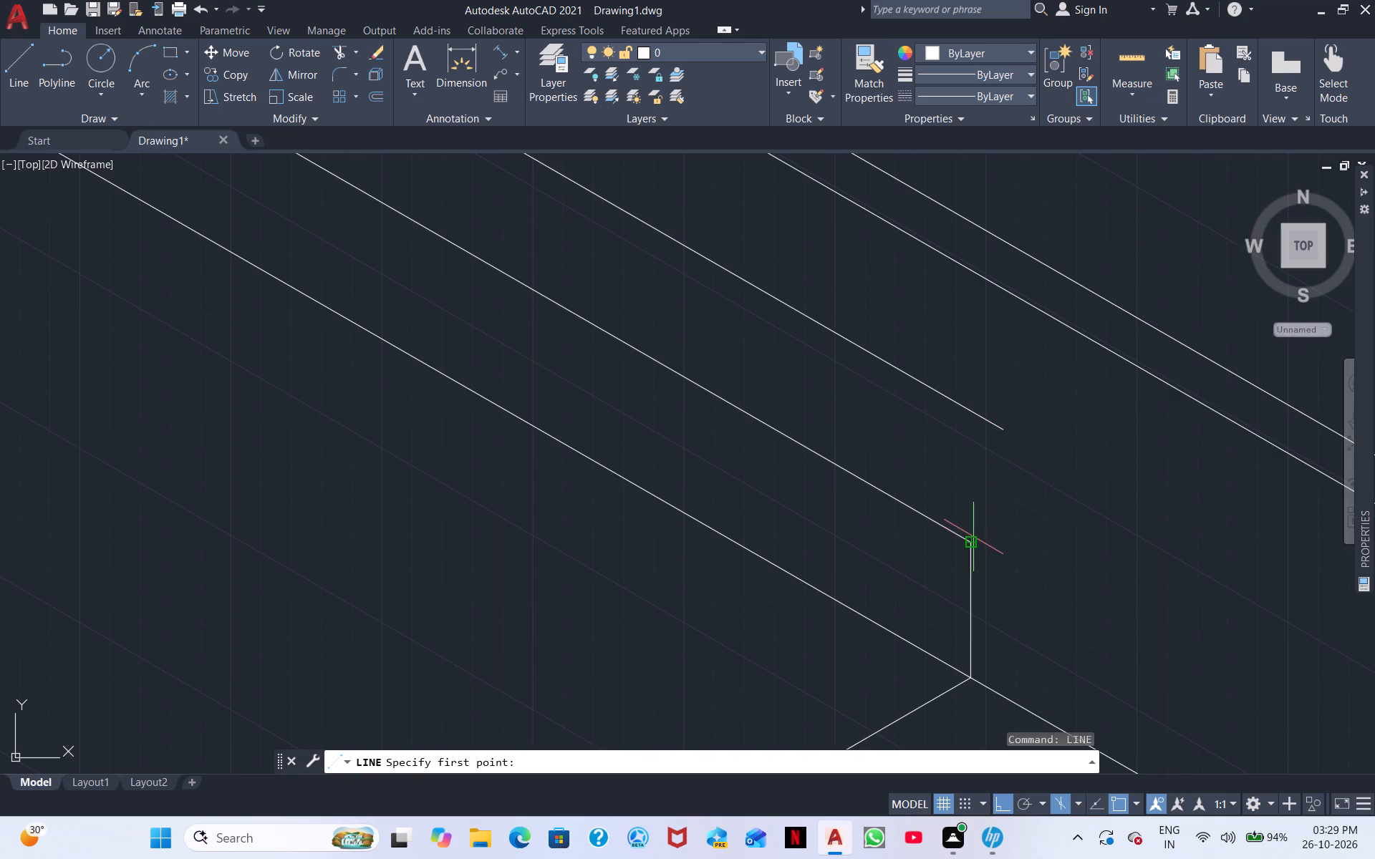
{"action": "left_click", "coordinate": [969, 541]}
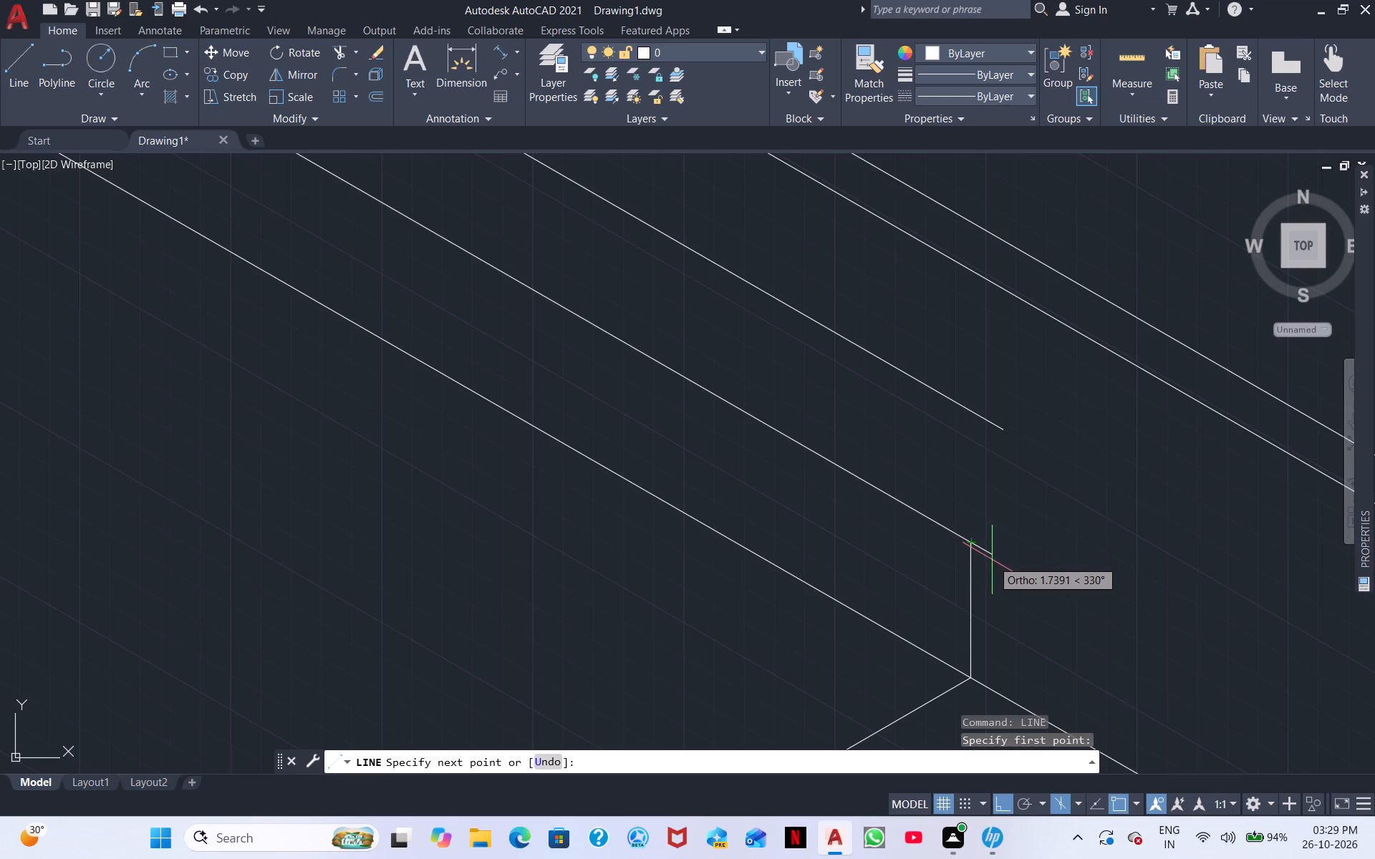
{"action": "left_click", "coordinate": [992, 560]}
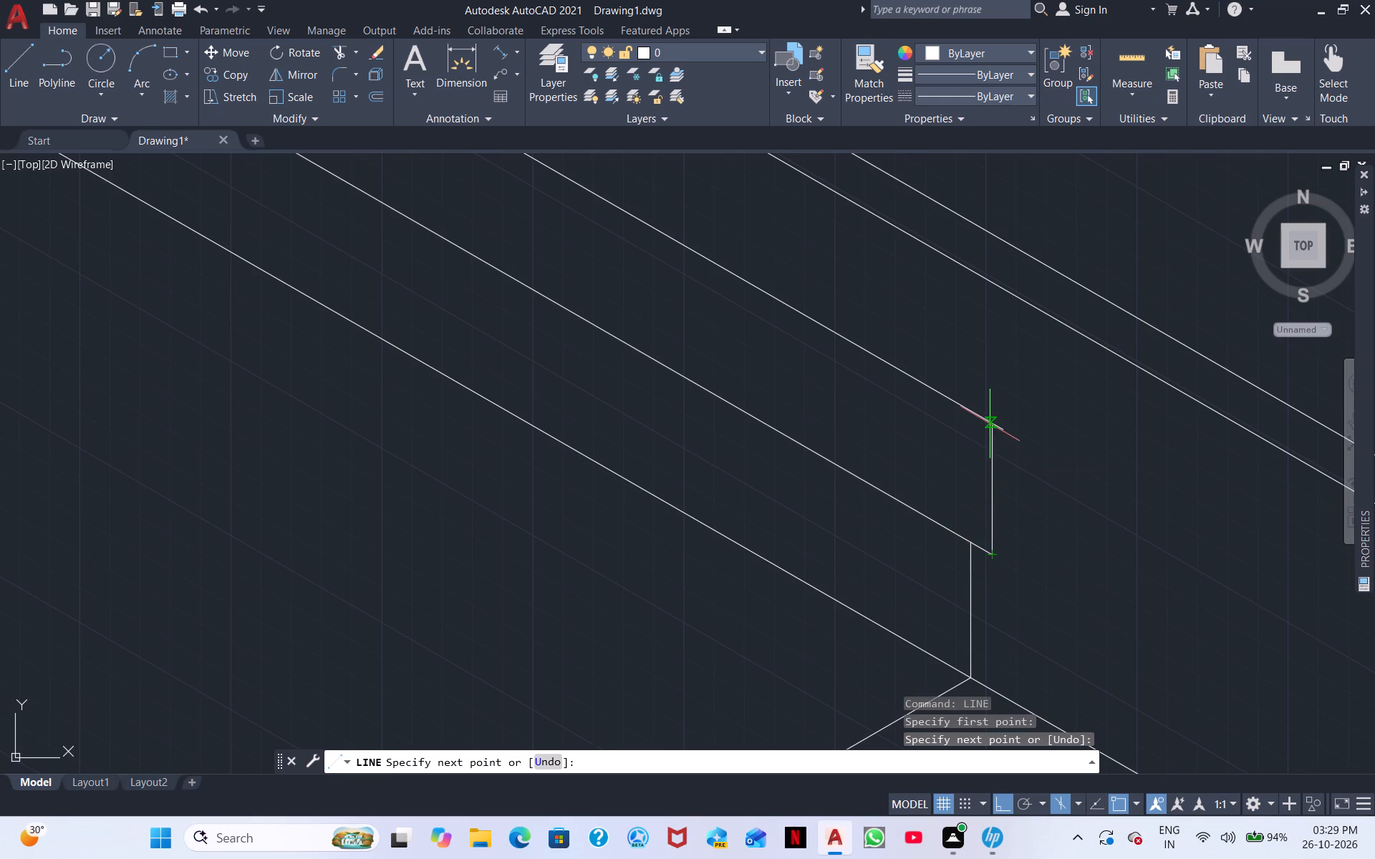
{"action": "scroll", "coordinate": [986, 424], "scroll_direction": "up", "scroll_amount": 3}
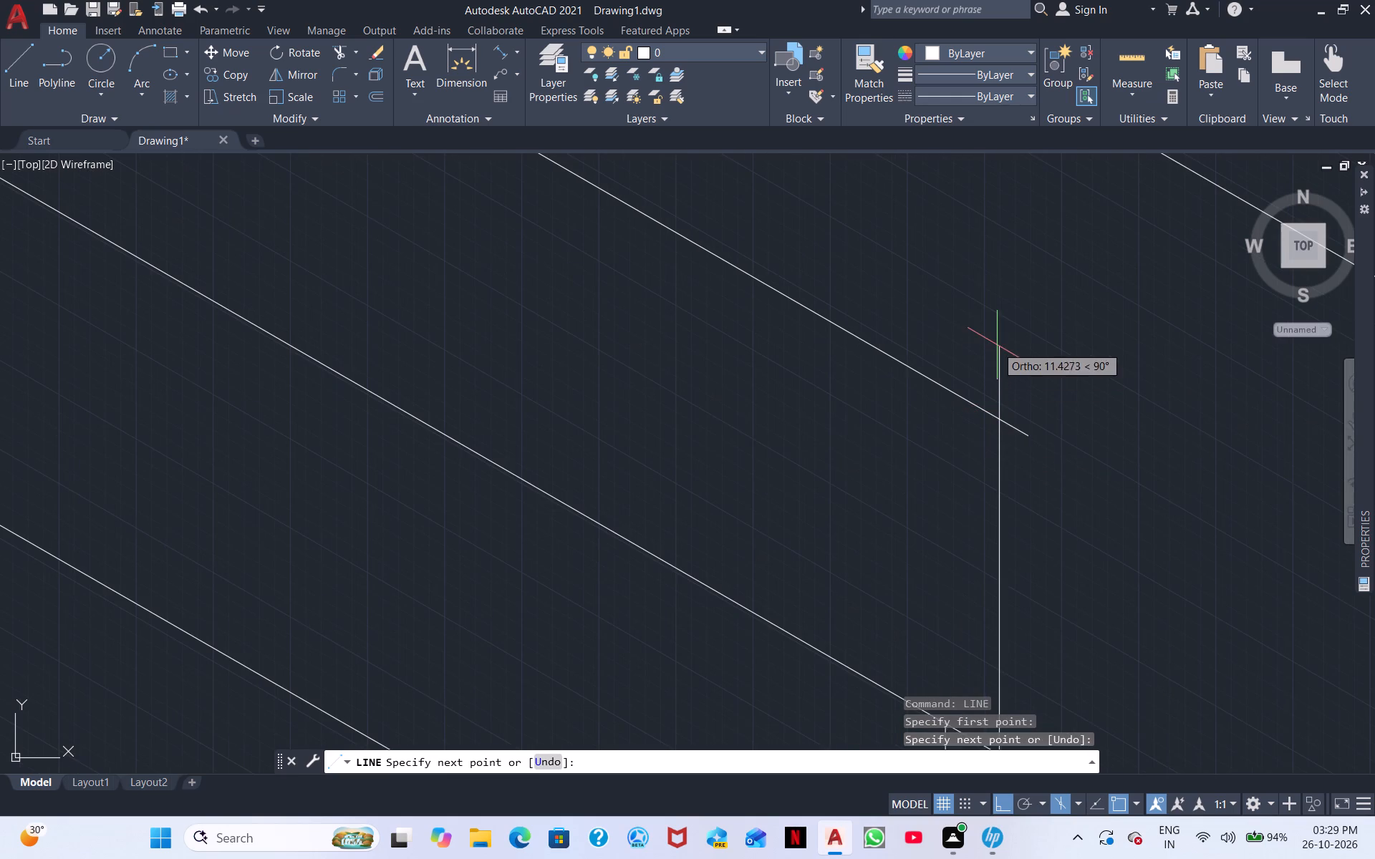
{"action": "left_click", "coordinate": [998, 344]}
{"action": "key", "text": "Escape"}
{"action": "right_click", "coordinate": [1099, 535]}
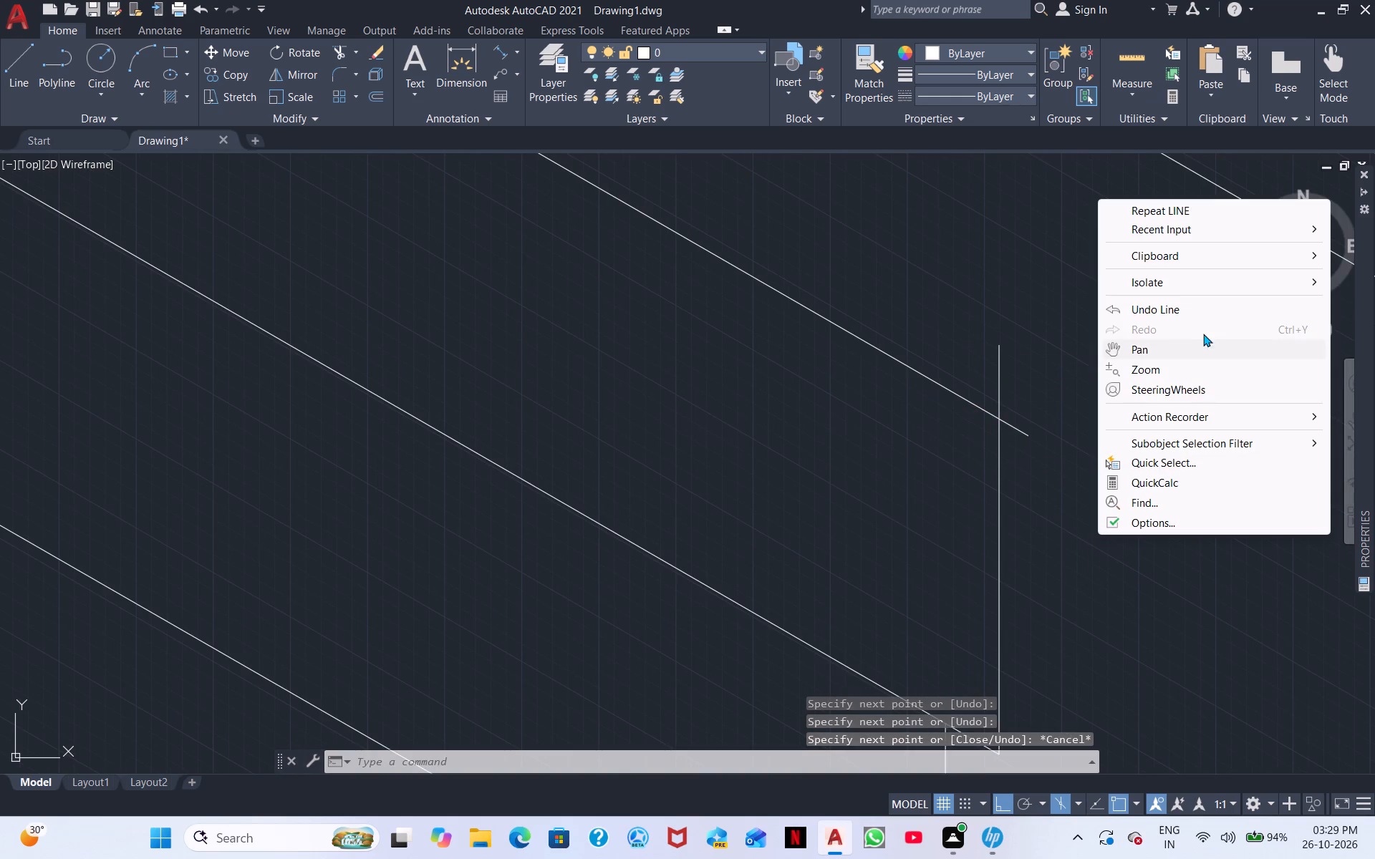
Trim both overshoots where the upper tier's sloping top line crosses the new vertical, leaving a clean corner.
{"action": "left_click", "coordinate": [1232, 236]}
{"action": "left_click", "coordinate": [1196, 225]}
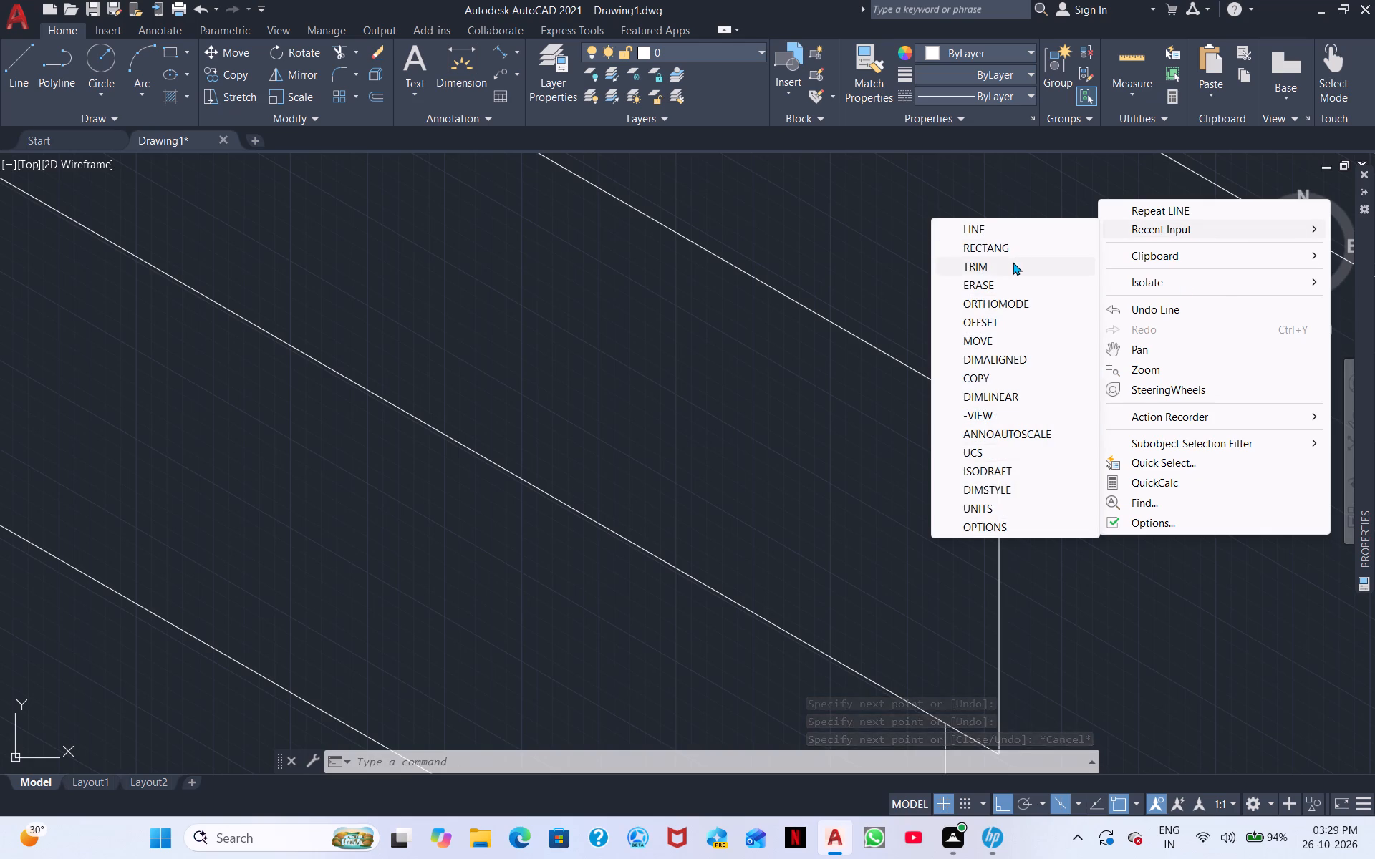
{"action": "left_click", "coordinate": [1013, 262]}
{"action": "left_click", "coordinate": [1026, 434]}
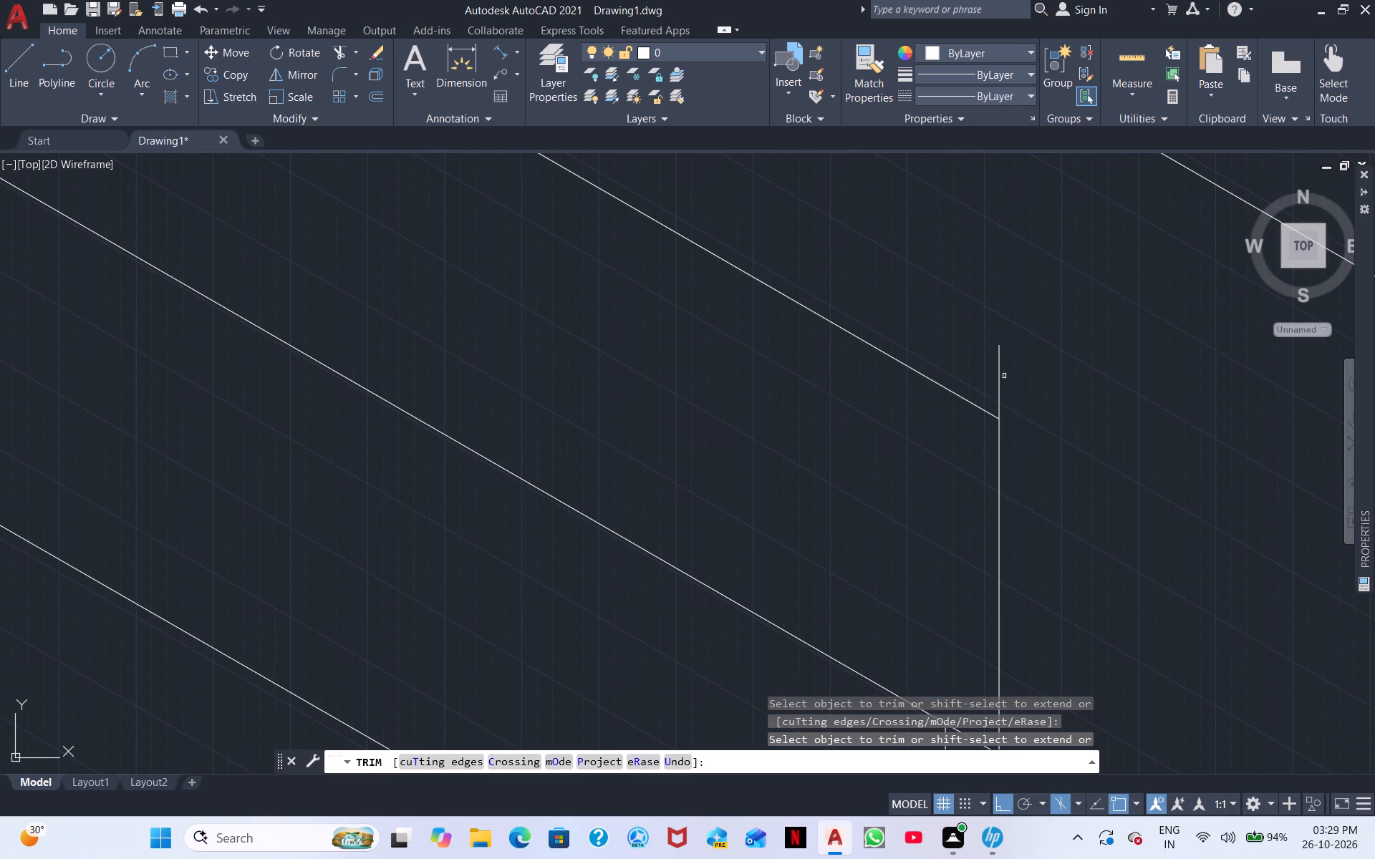
{"action": "left_click", "coordinate": [1000, 379]}
Trim away the counter's back edge between the two short verticals beneath the raised strip.
{"action": "scroll", "coordinate": [819, 444], "scroll_direction": "down", "scroll_amount": 2}
{"action": "middle_click_drag", "start_coordinate": [781, 464], "coordinate": [997, 451]}
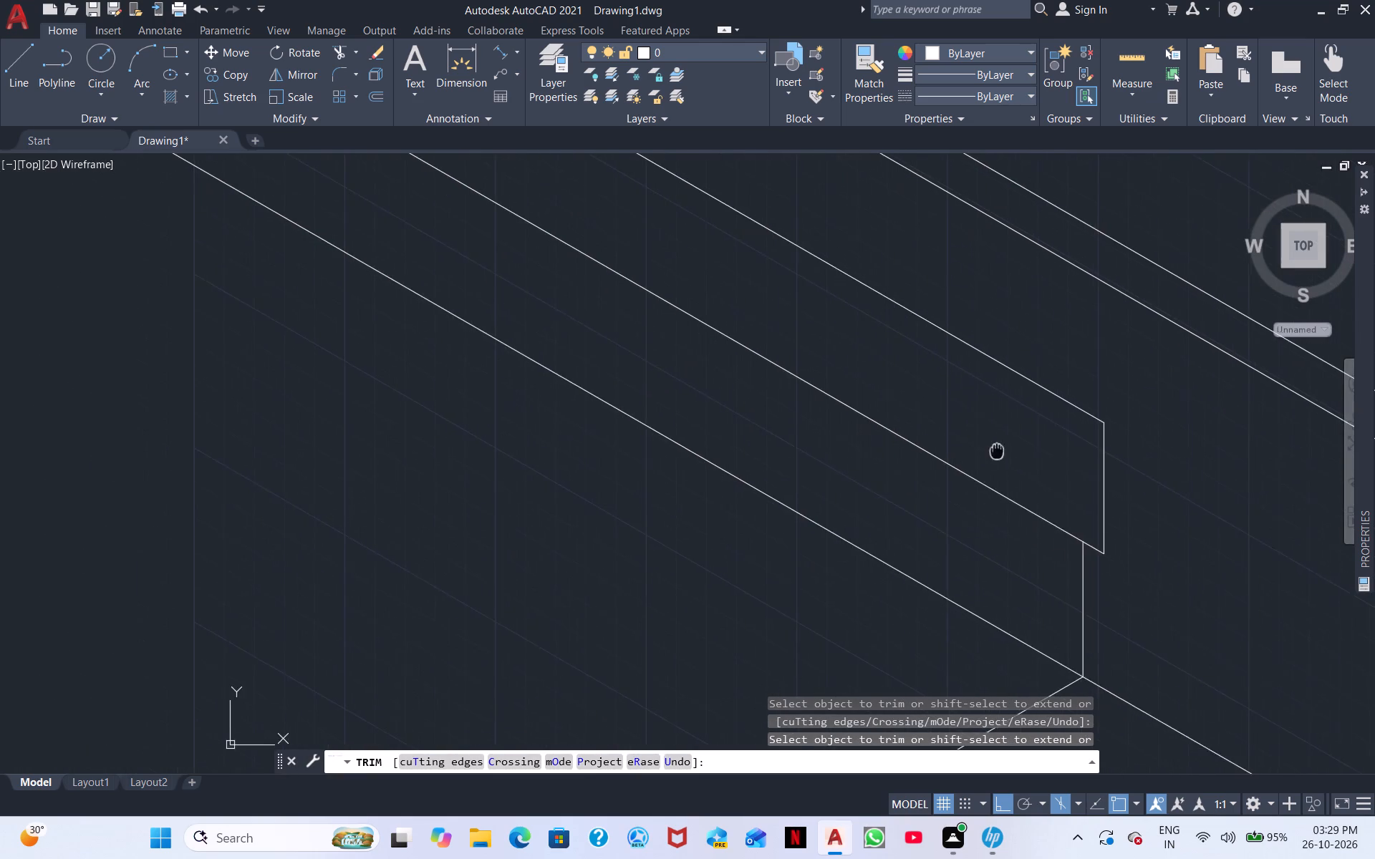
{"action": "middle_click_drag", "start_coordinate": [997, 451], "coordinate": [998, 451]}
{"action": "scroll", "coordinate": [1021, 465], "scroll_direction": "down", "scroll_amount": 2}
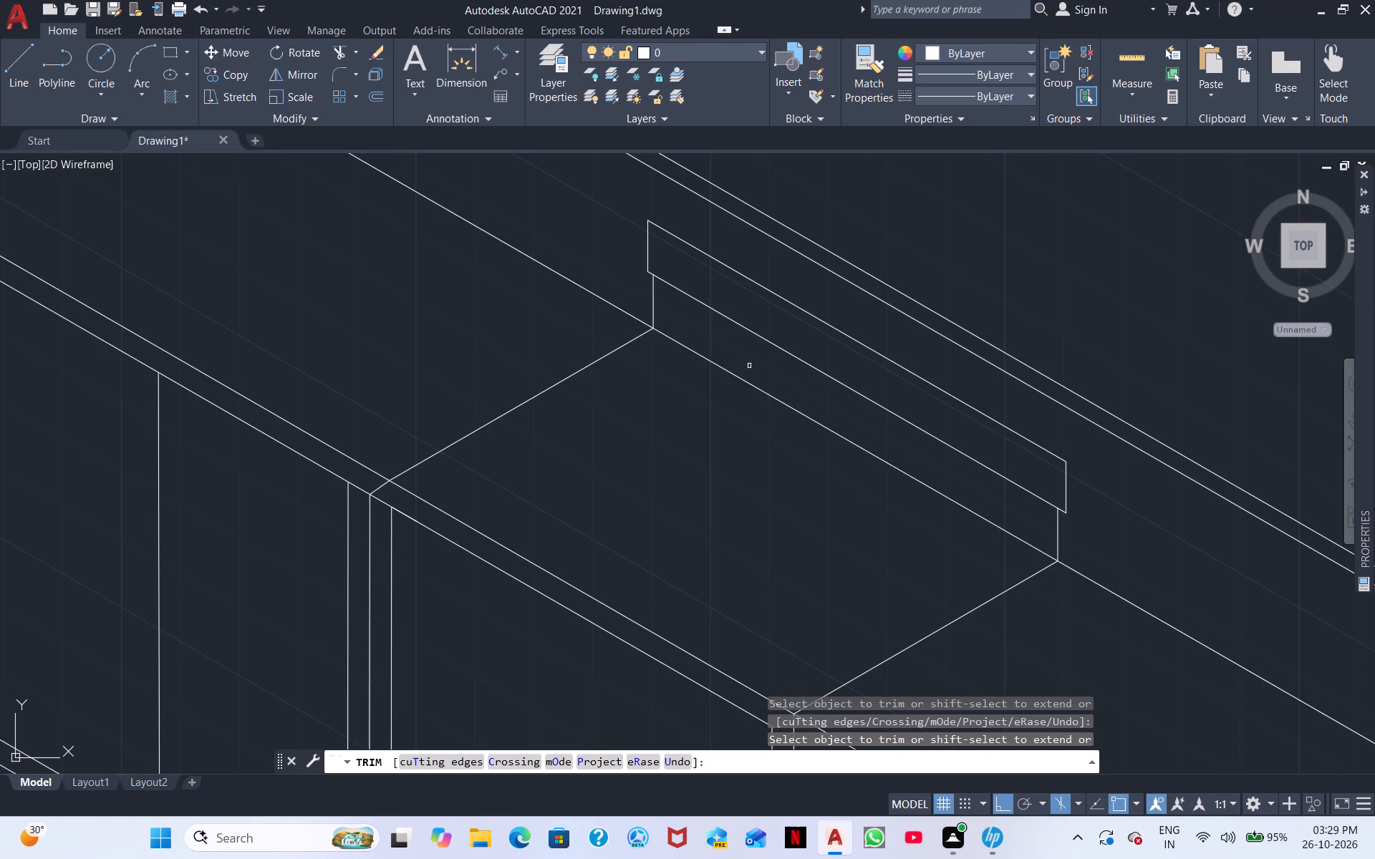
{"action": "left_click_drag", "start_coordinate": [749, 366], "coordinate": [718, 409]}
{"action": "right_click", "coordinate": [768, 515]}
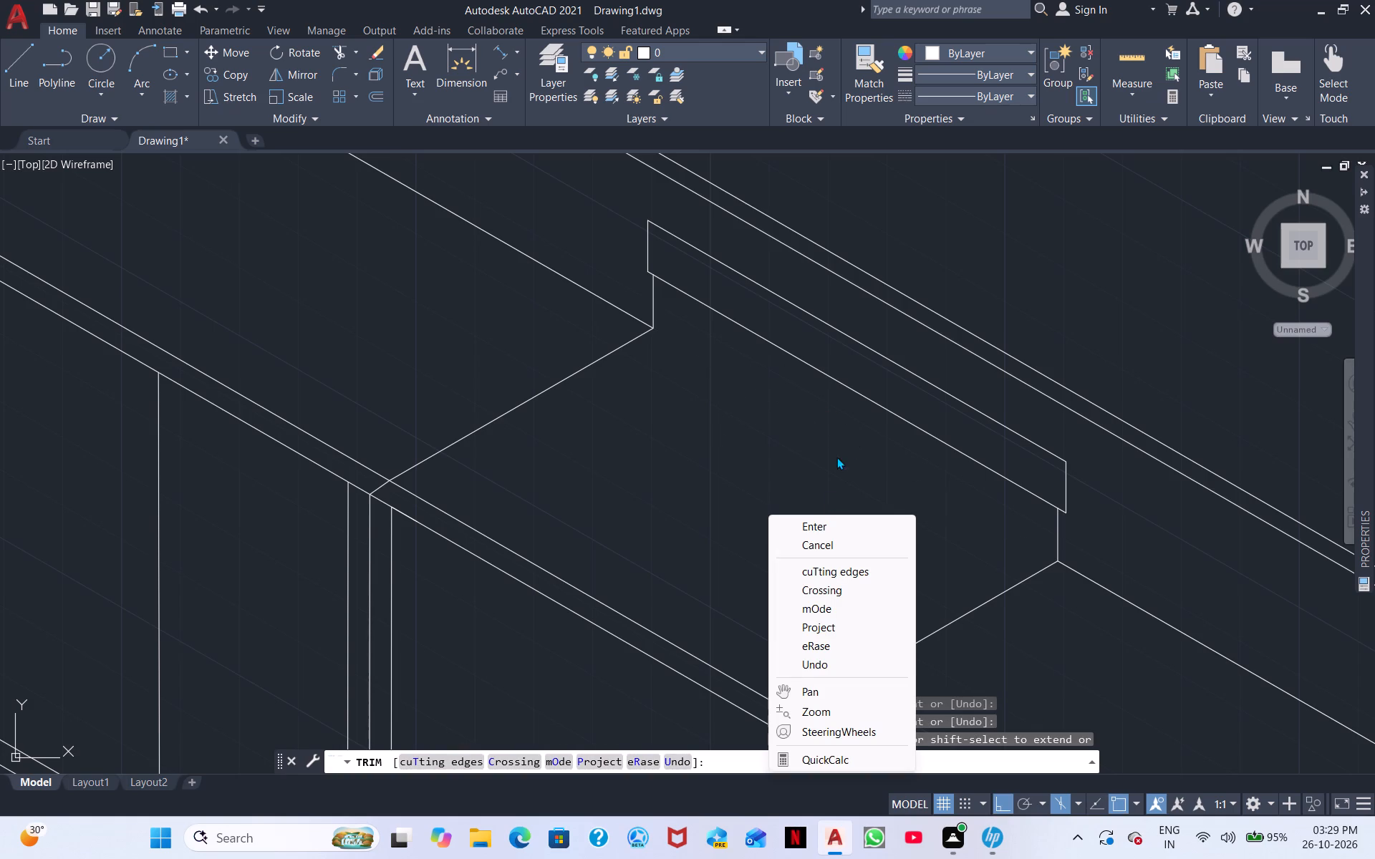
{"action": "left_click", "coordinate": [815, 520]}
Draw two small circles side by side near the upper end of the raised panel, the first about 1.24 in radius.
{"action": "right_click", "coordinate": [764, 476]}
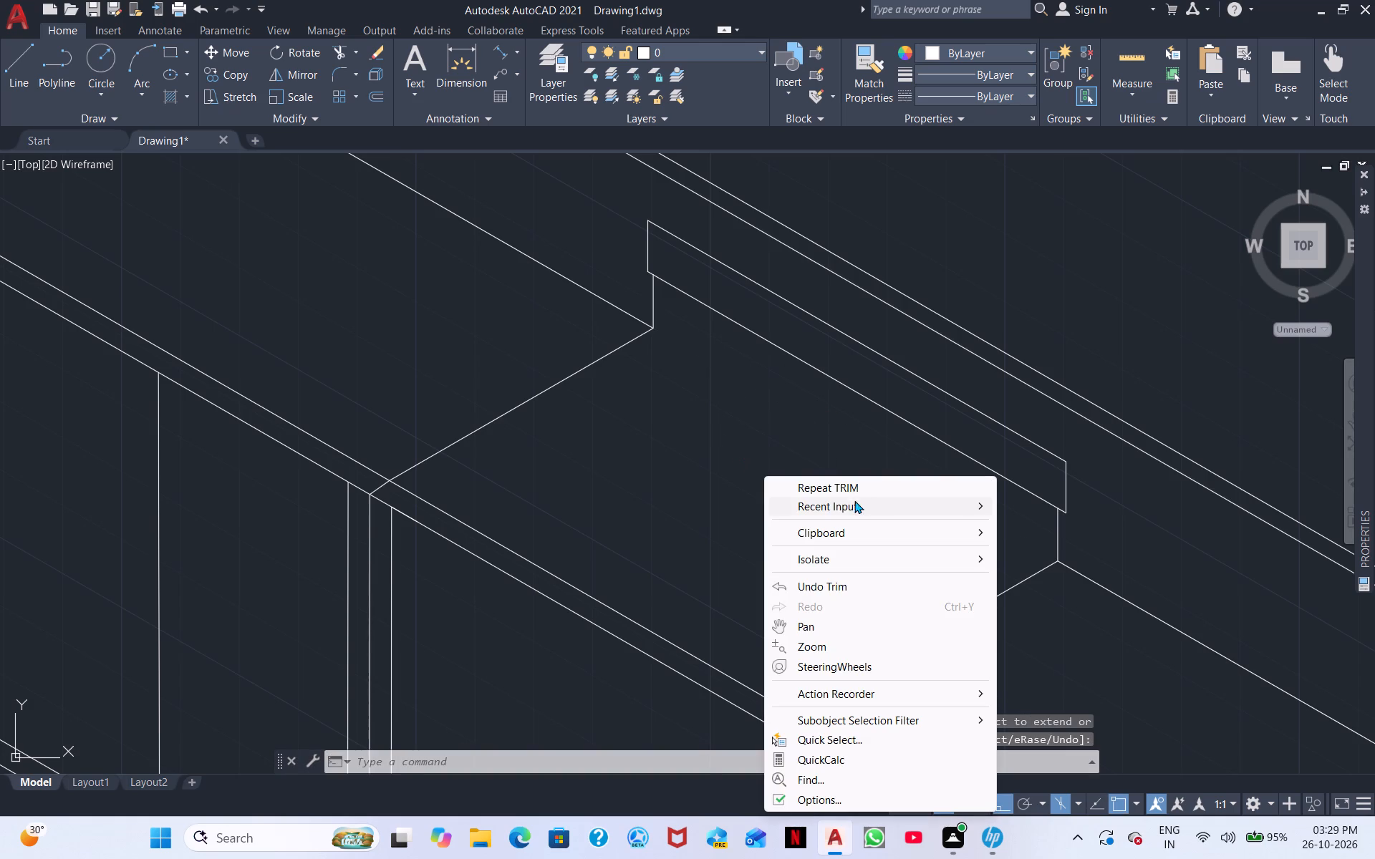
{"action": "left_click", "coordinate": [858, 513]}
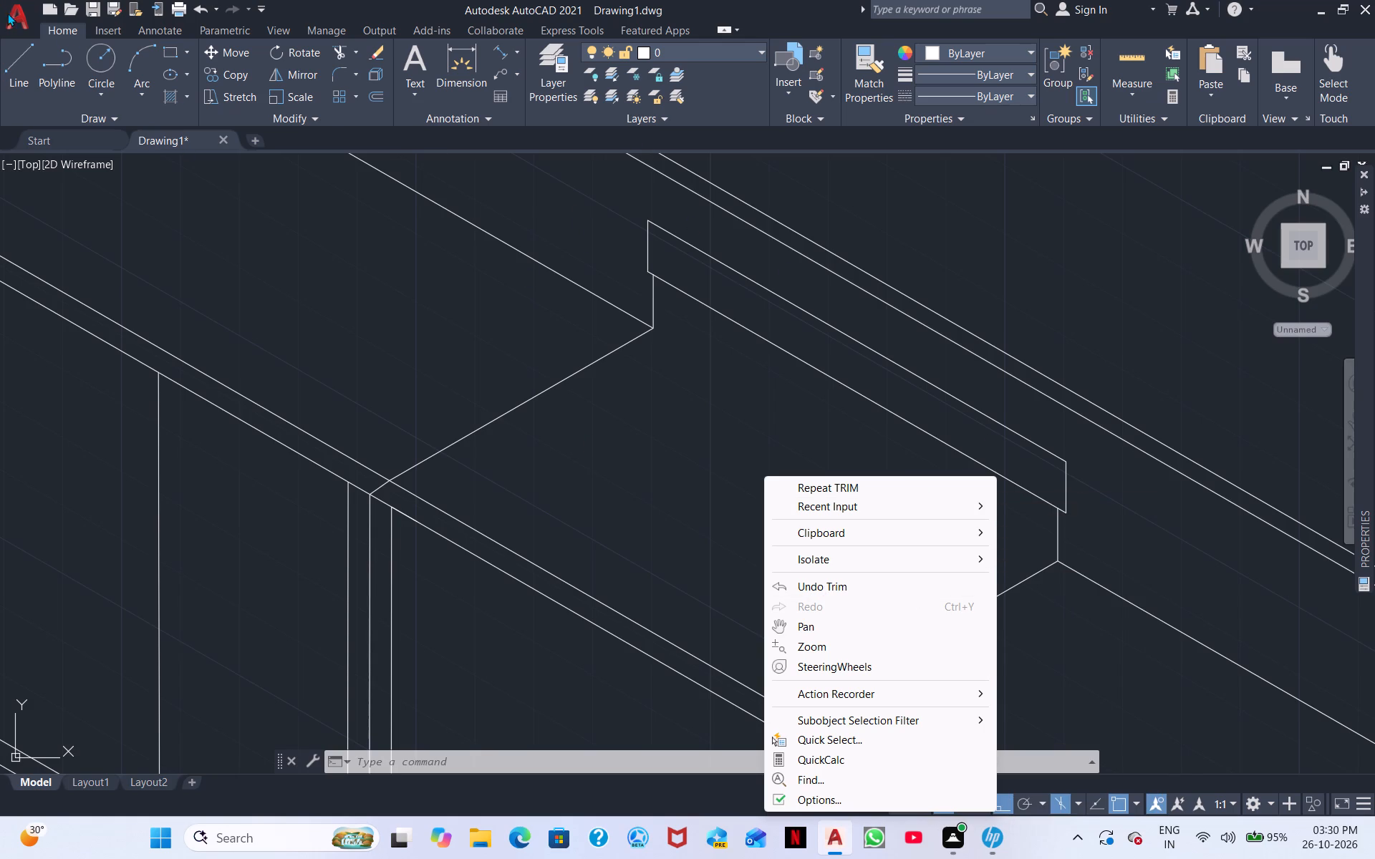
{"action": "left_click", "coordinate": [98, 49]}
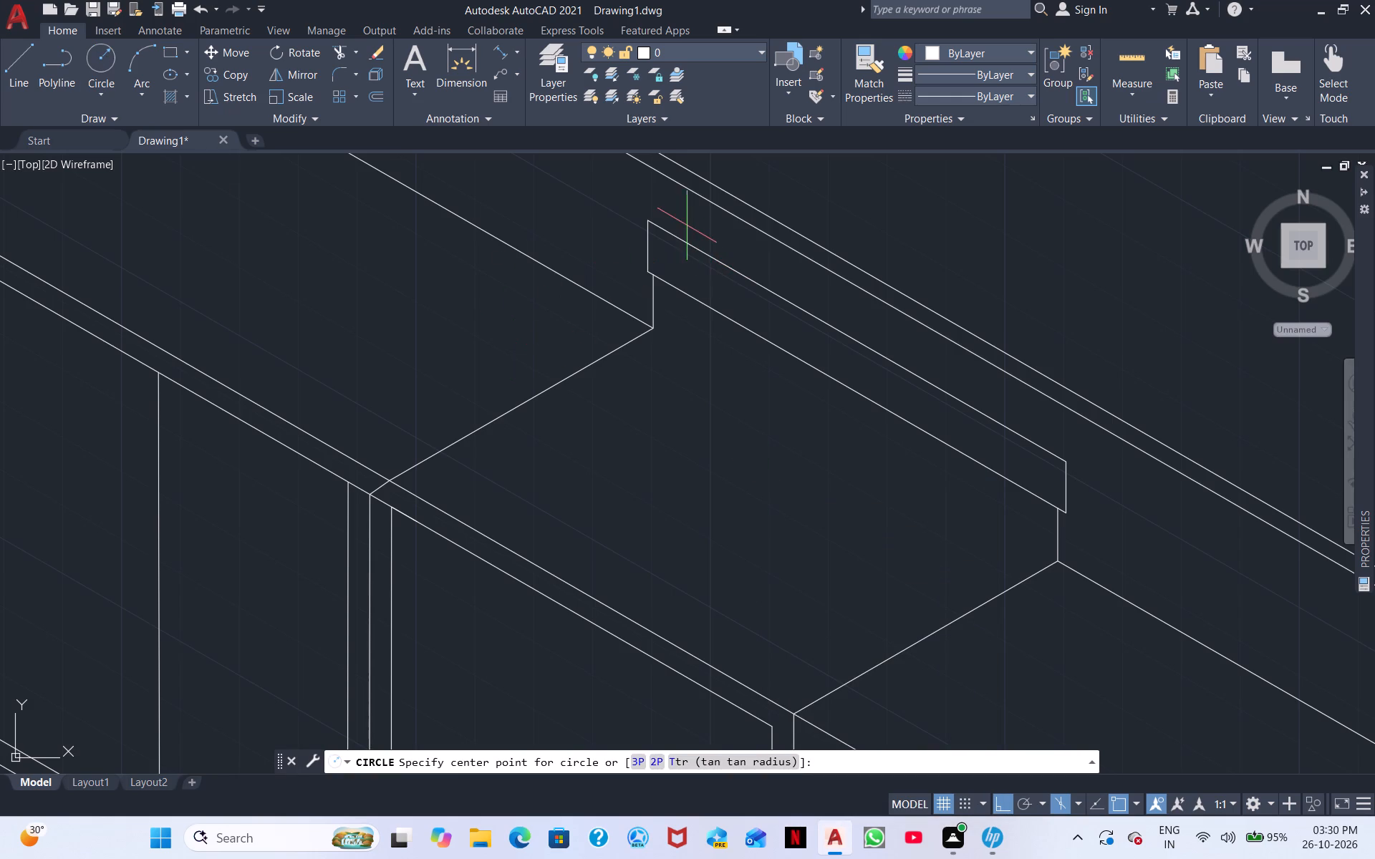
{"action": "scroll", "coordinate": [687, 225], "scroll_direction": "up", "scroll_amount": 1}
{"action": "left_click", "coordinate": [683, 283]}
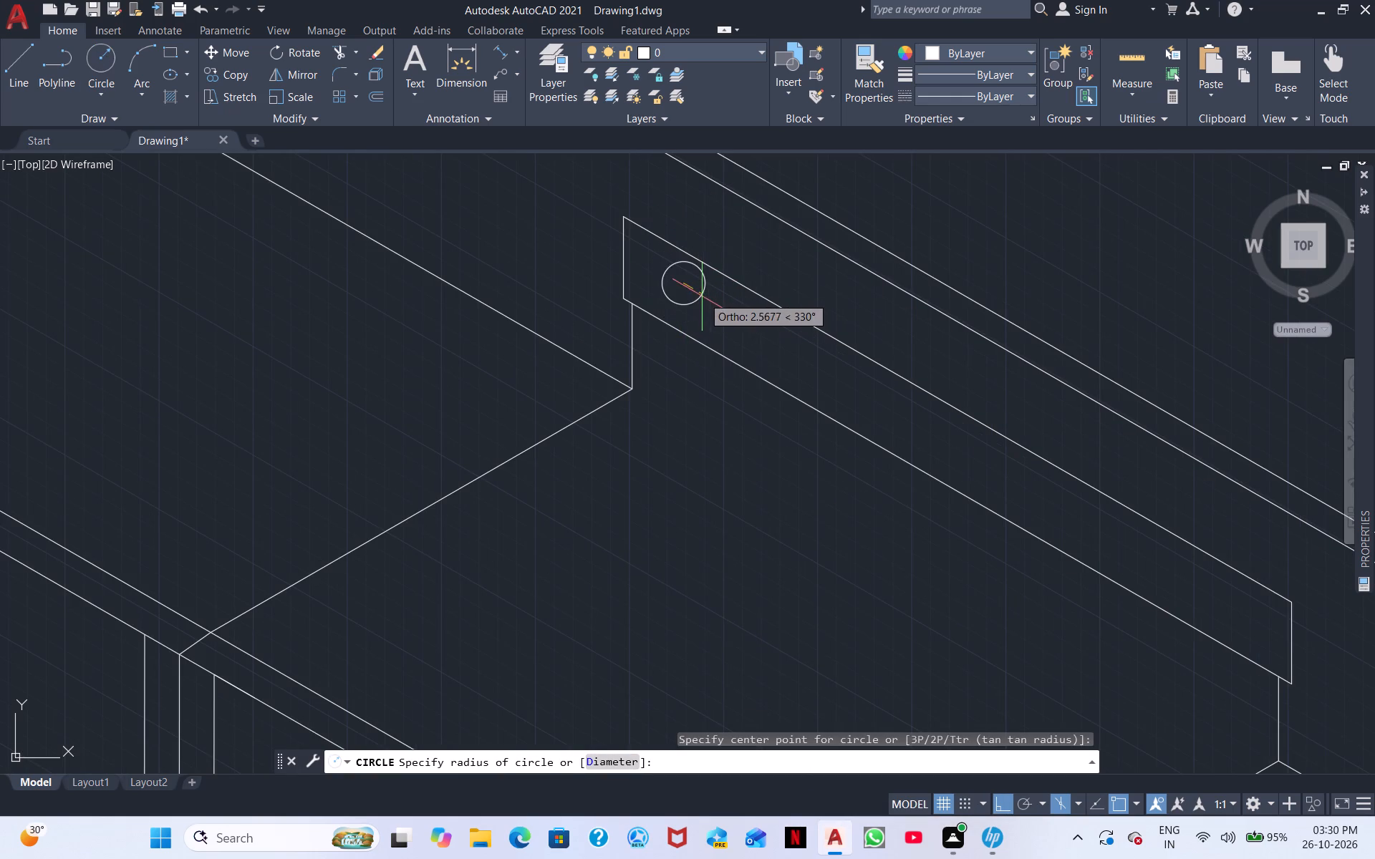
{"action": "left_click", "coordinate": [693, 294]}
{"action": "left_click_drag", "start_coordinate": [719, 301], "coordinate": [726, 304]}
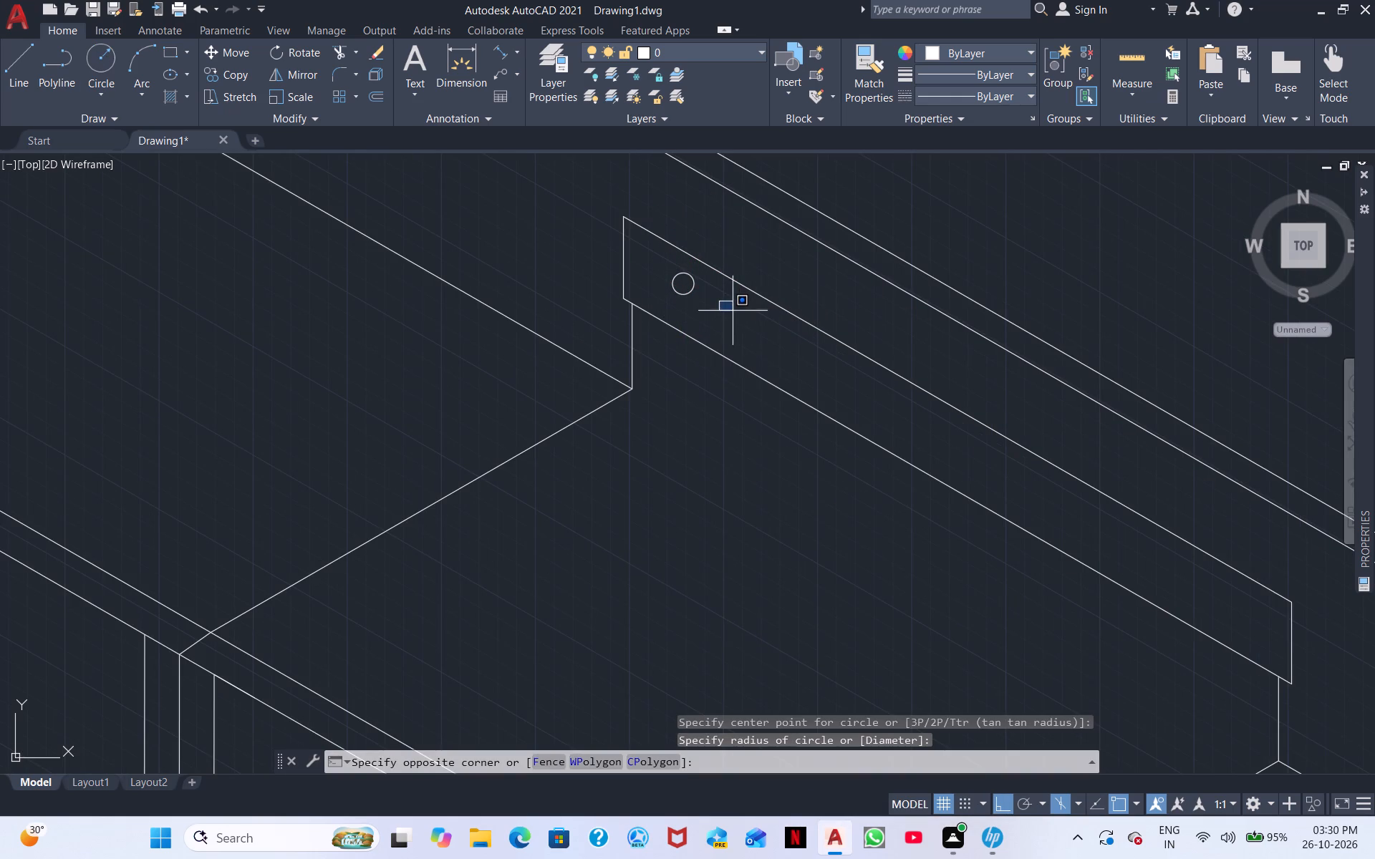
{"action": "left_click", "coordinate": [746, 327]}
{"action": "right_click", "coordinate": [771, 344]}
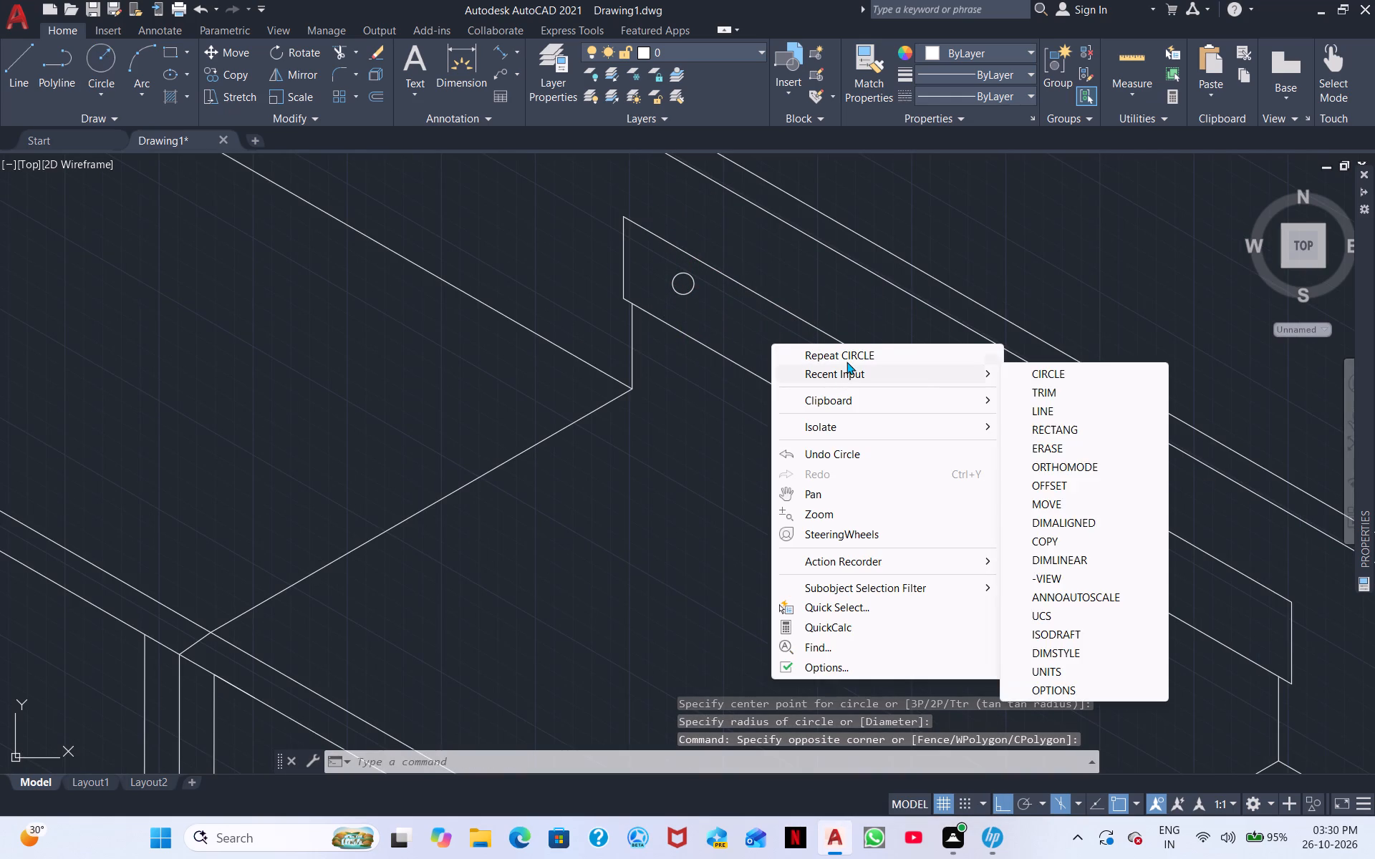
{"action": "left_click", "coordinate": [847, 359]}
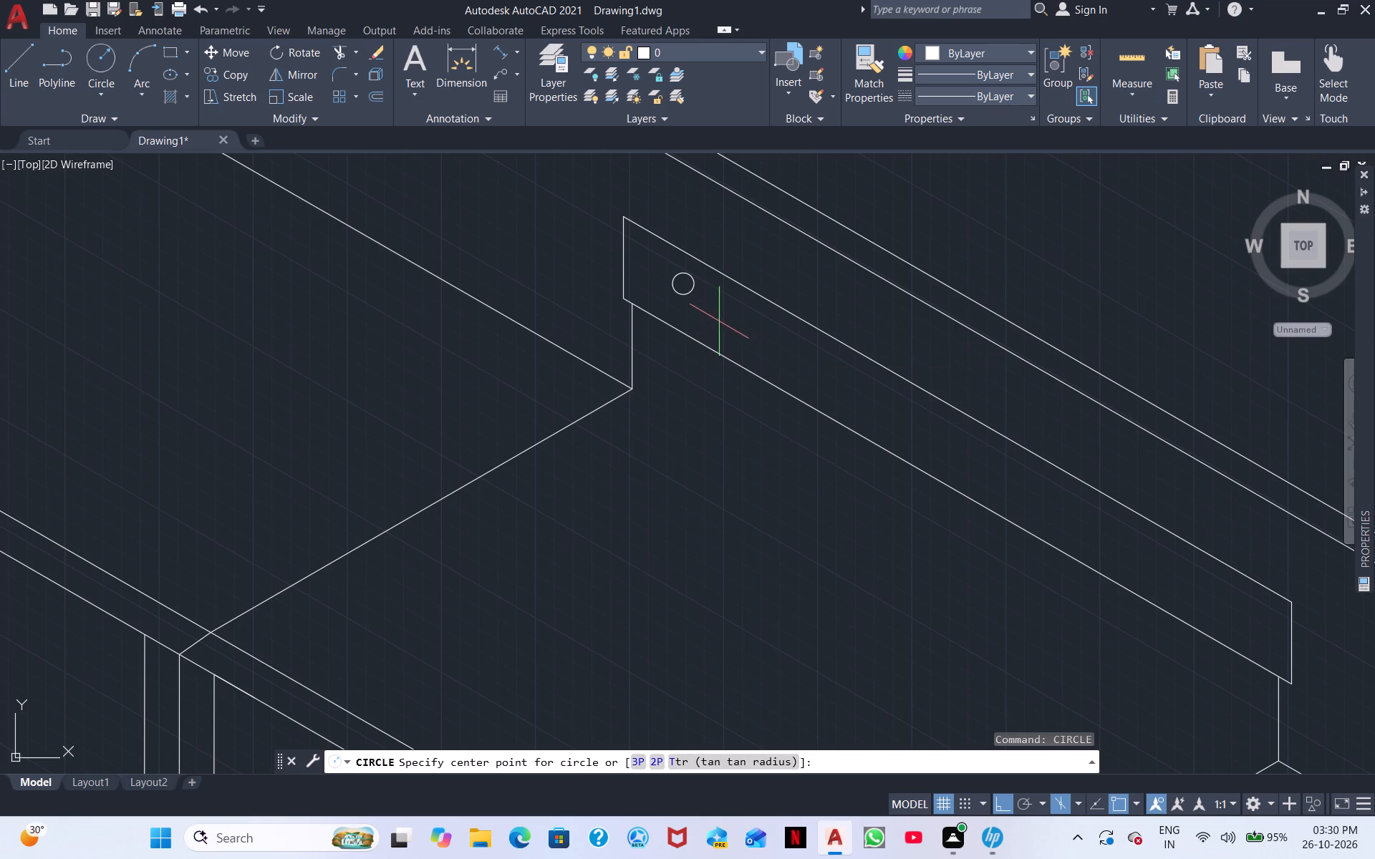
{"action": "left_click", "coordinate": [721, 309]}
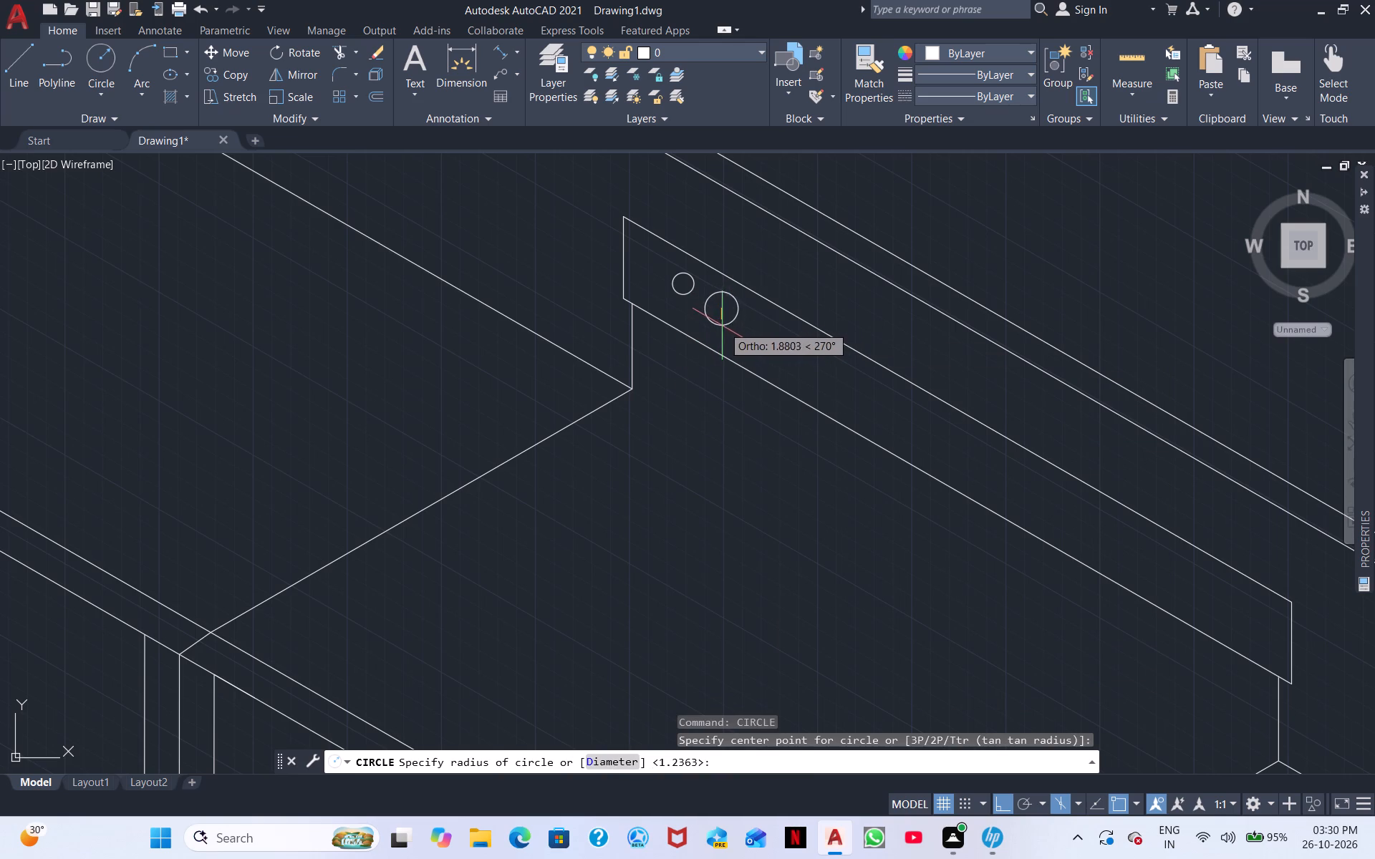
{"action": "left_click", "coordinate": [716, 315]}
Draw an open outline from the raised panel's lower edge: about 6.5 up, about 43 at 330°, and back down to that edge.
{"action": "scroll", "coordinate": [737, 393], "scroll_direction": "down", "scroll_amount": 2}
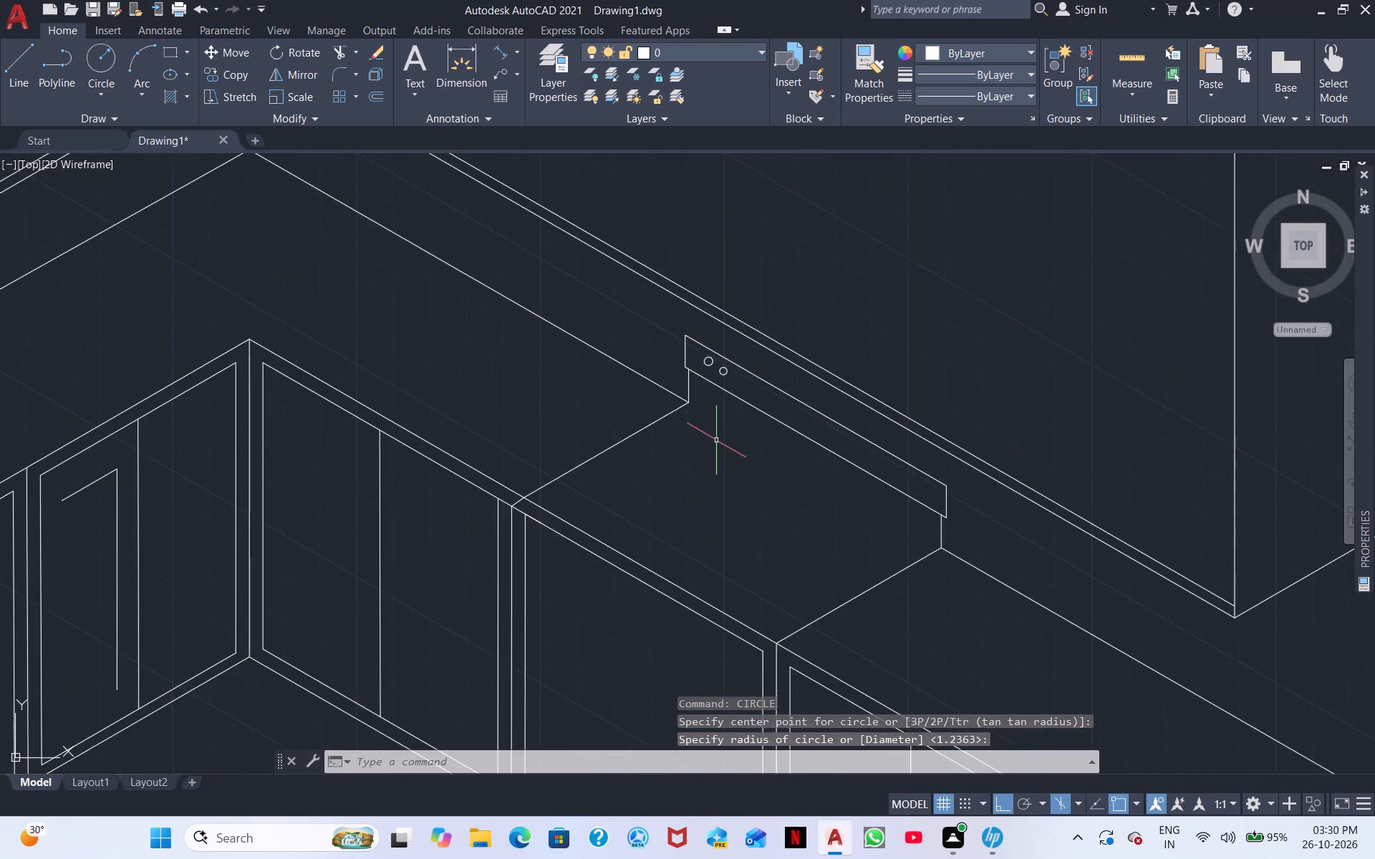
{"action": "middle_click_drag", "start_coordinate": [741, 475], "coordinate": [415, 432]}
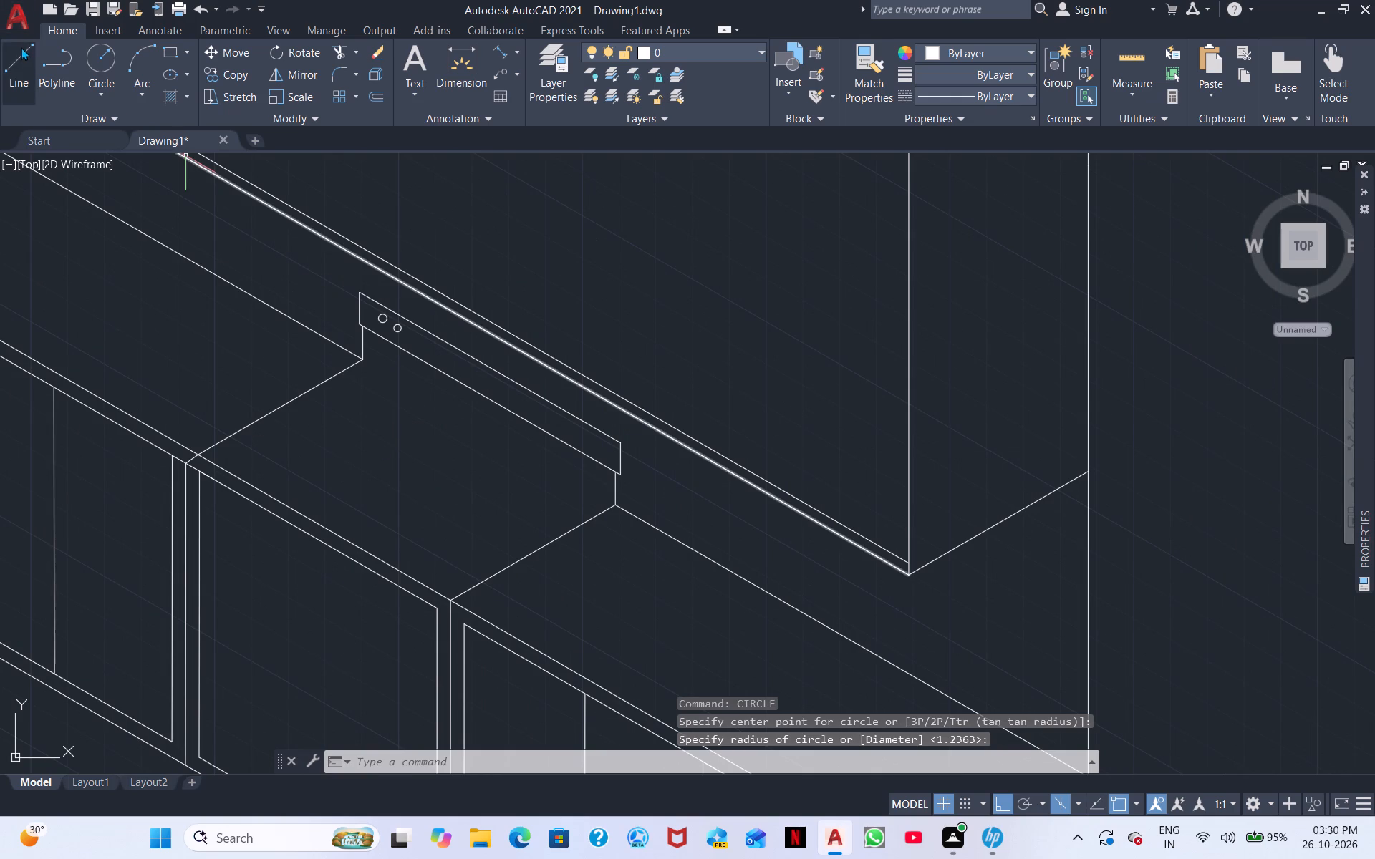
{"action": "left_click", "coordinate": [21, 48]}
{"action": "scroll", "coordinate": [304, 382], "scroll_direction": "up", "scroll_amount": 2}
{"action": "middle_click_drag", "start_coordinate": [608, 291], "coordinate": [472, 398]}
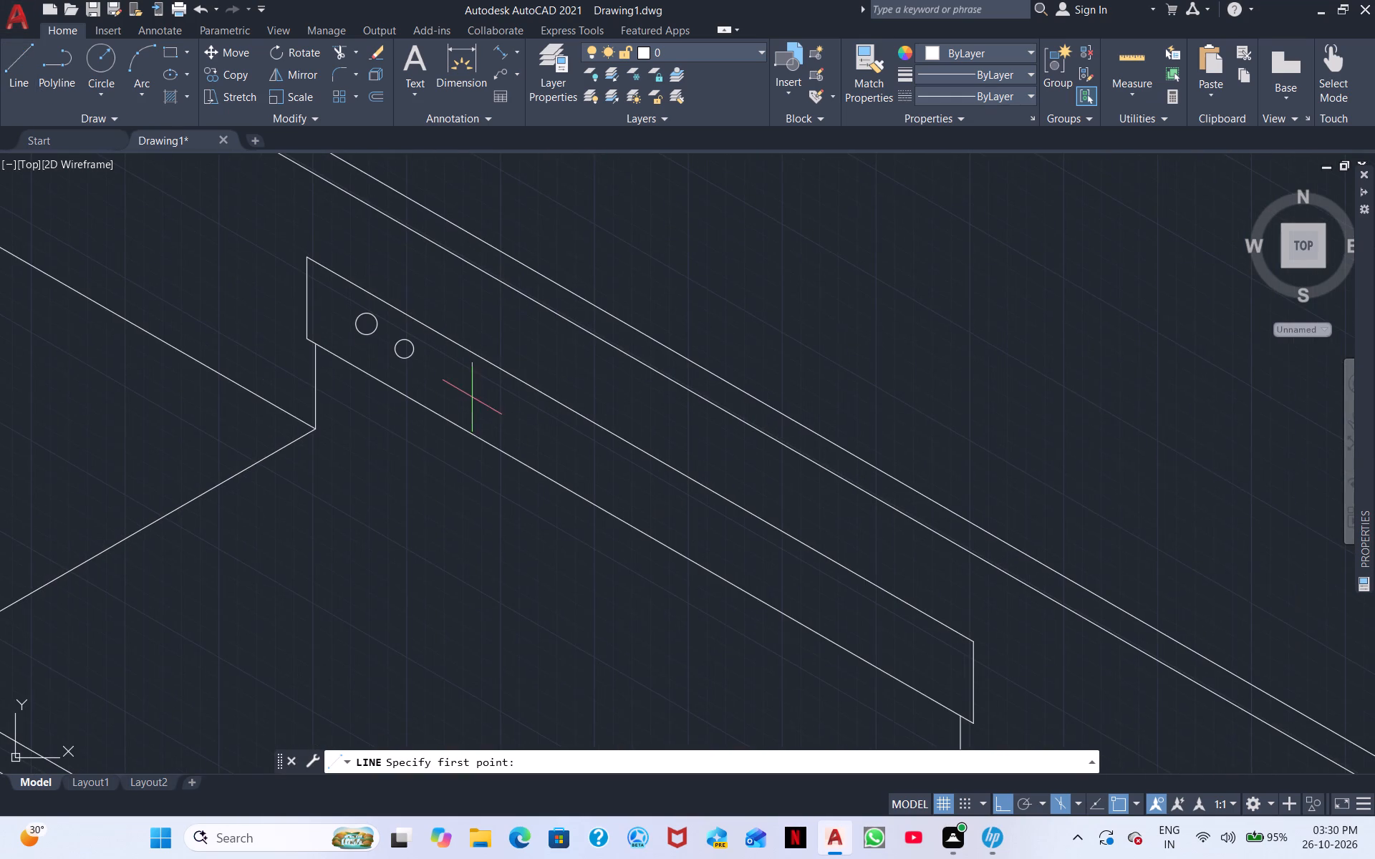
{"action": "left_click", "coordinate": [471, 420]}
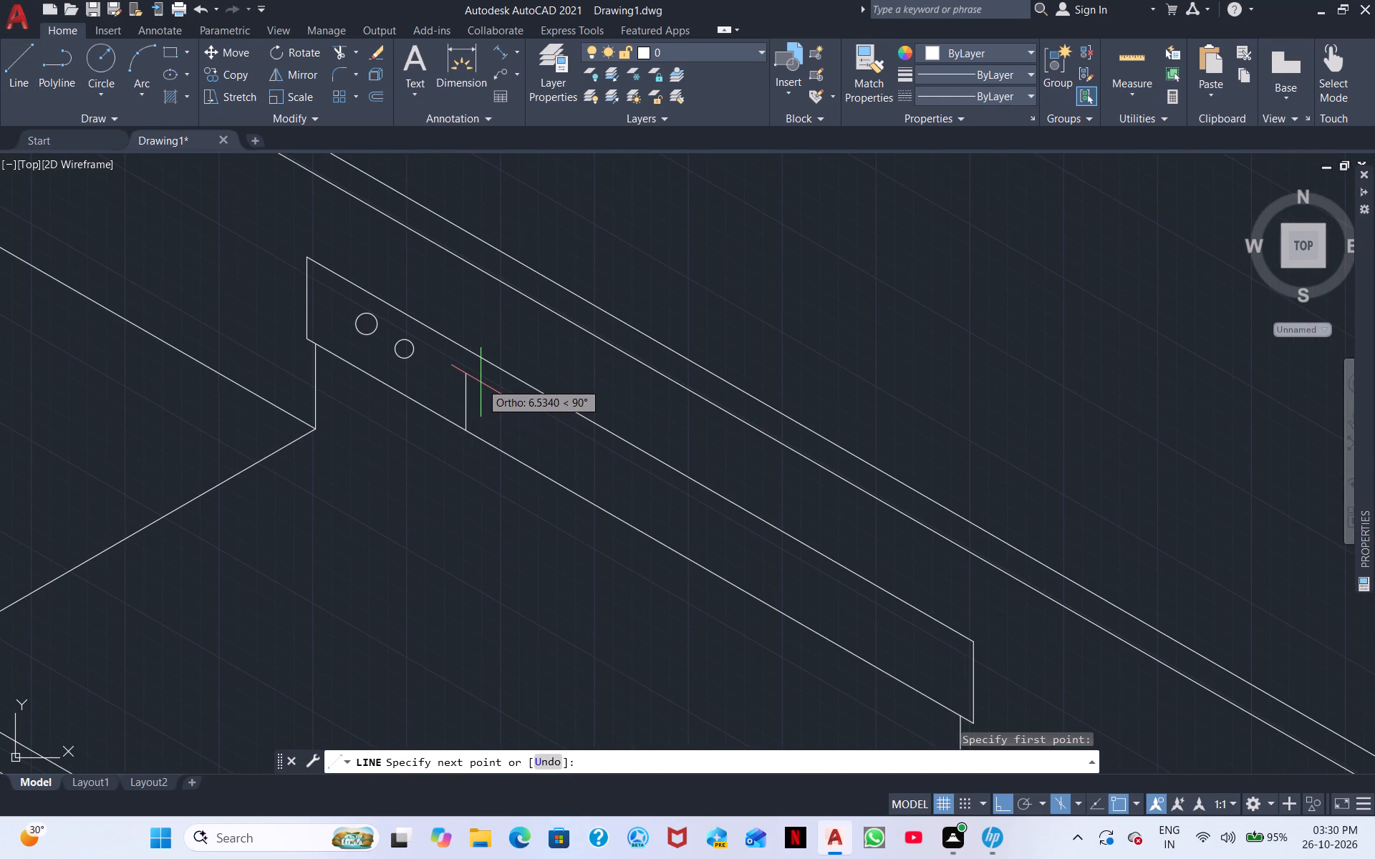
{"action": "left_click", "coordinate": [481, 382]}
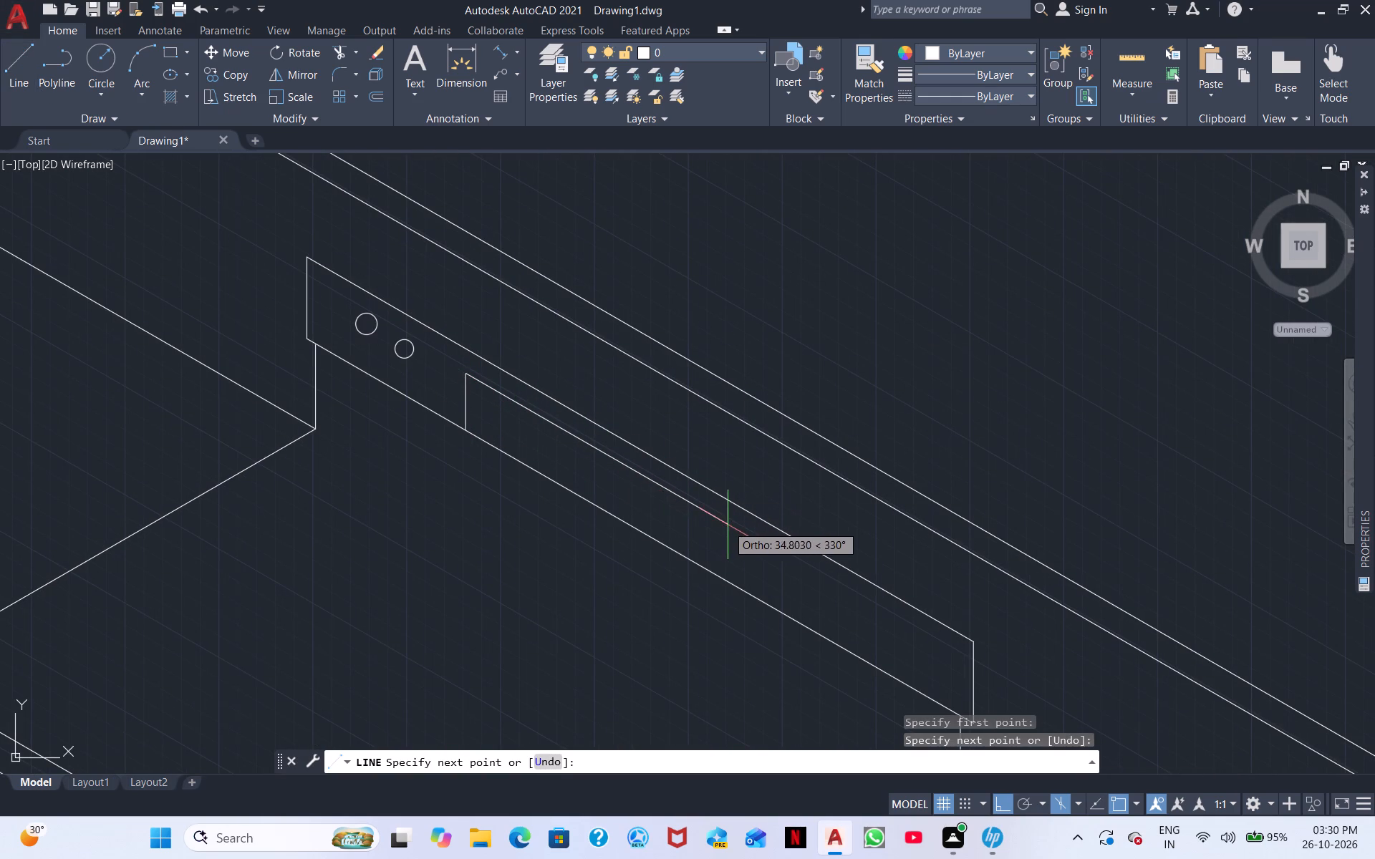
{"action": "left_click", "coordinate": [788, 564]}
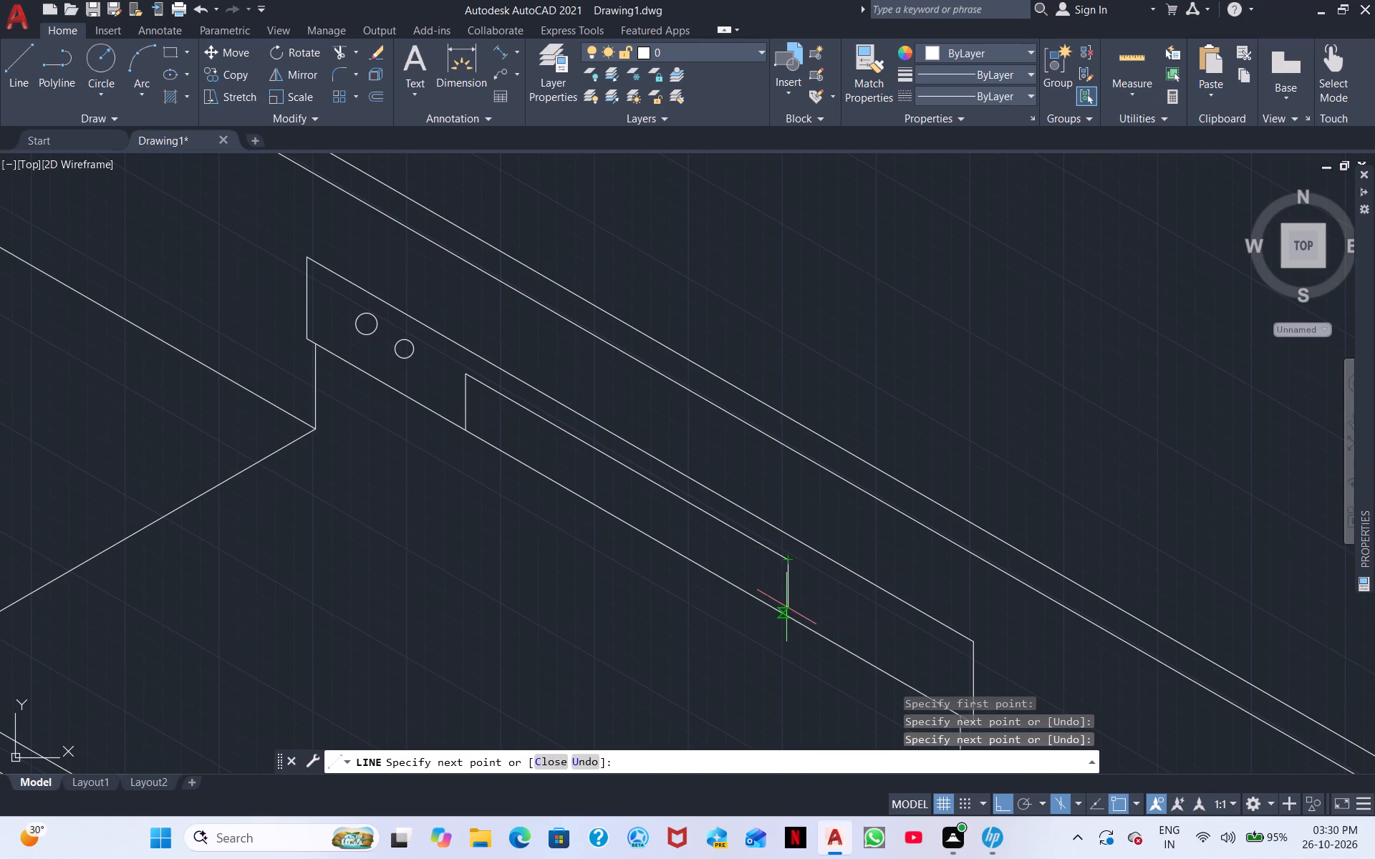
{"action": "left_click", "coordinate": [786, 607]}
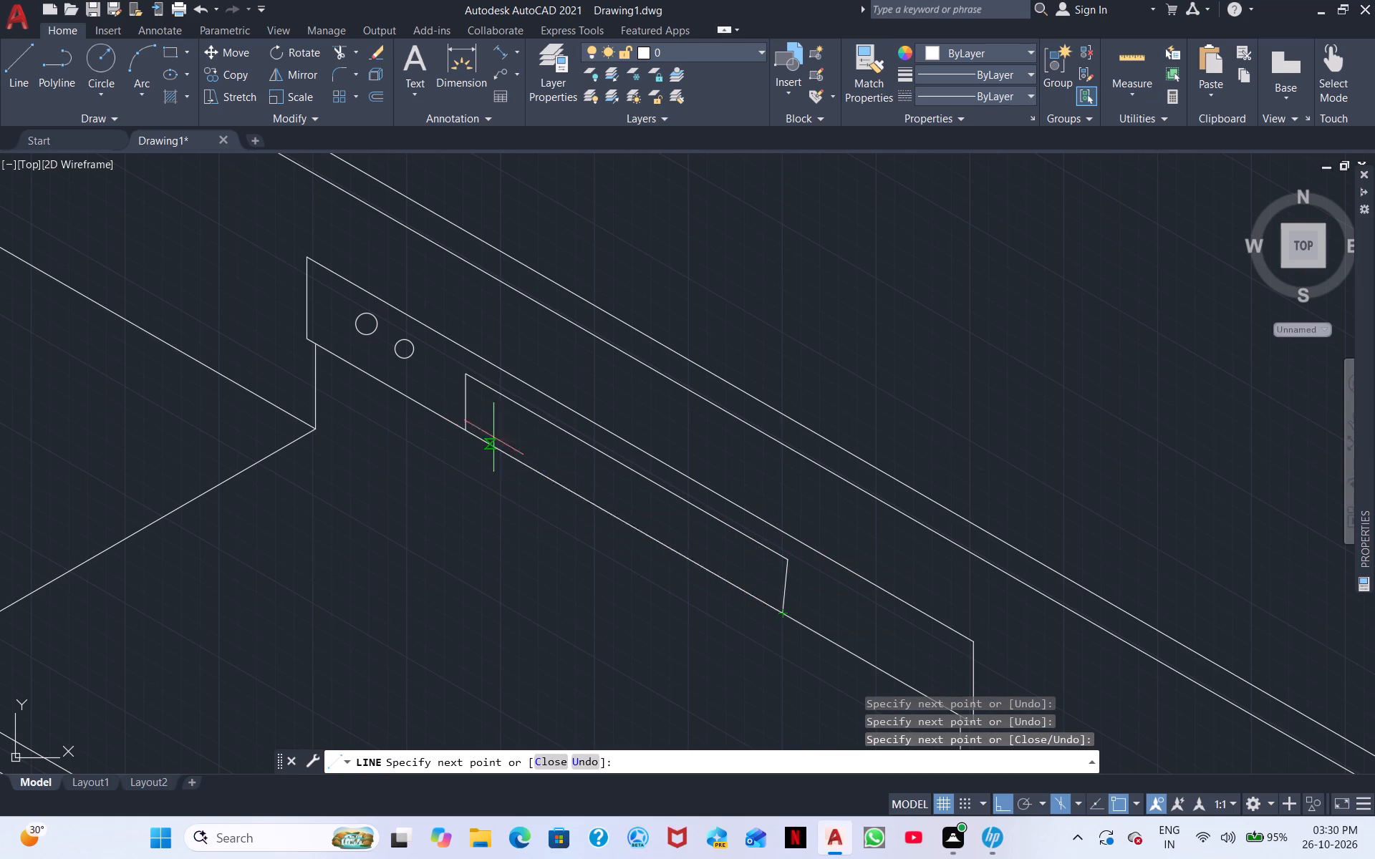
{"action": "right_click", "coordinate": [529, 528]}
{"action": "left_click", "coordinate": [613, 539]}
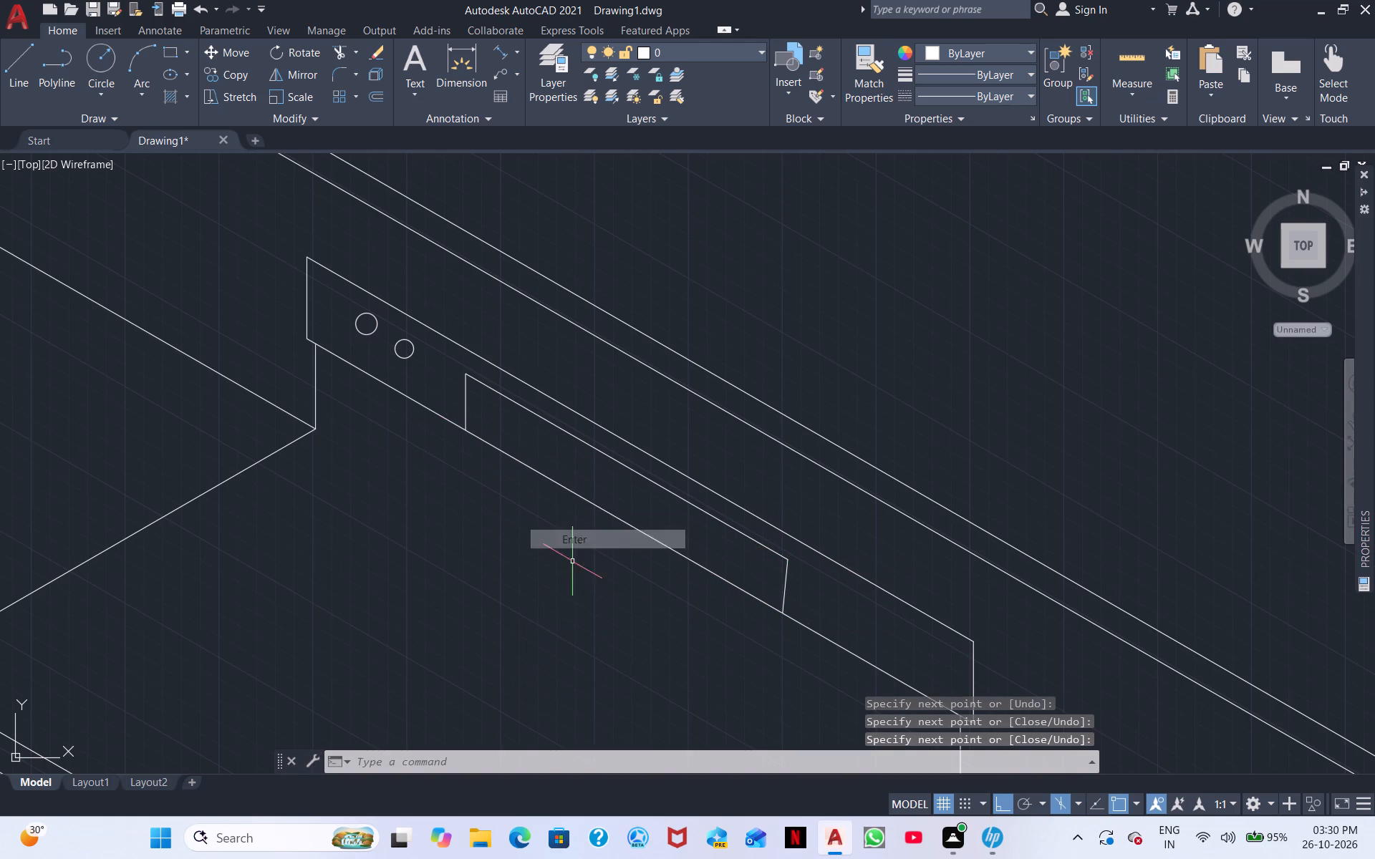
Draw a line parallel to the panel's lower edge, just above it, joining the new outline's two short sides.
{"action": "right_click", "coordinate": [566, 567]}
{"action": "left_click", "coordinate": [659, 246]}
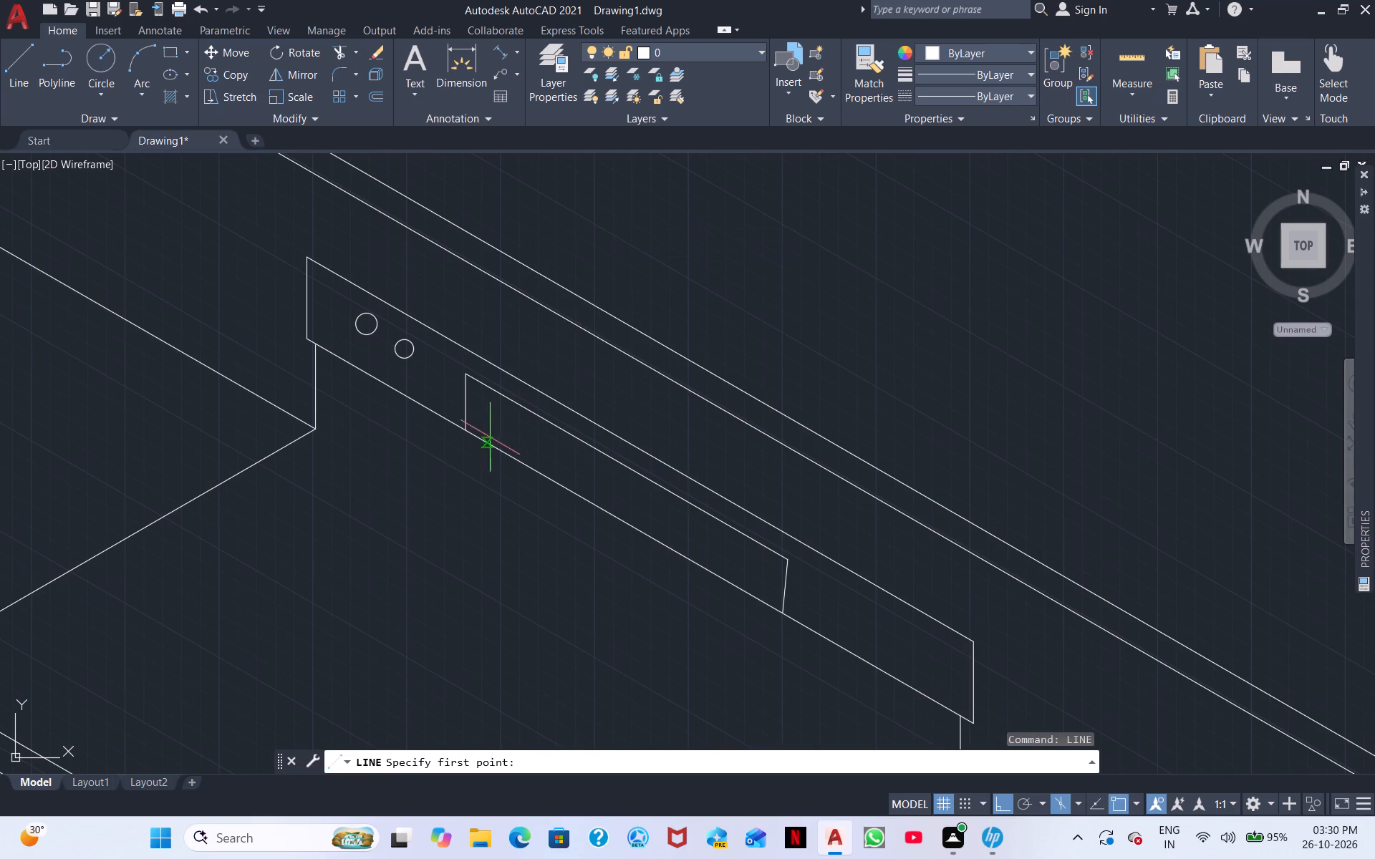
{"action": "left_click", "coordinate": [468, 412]}
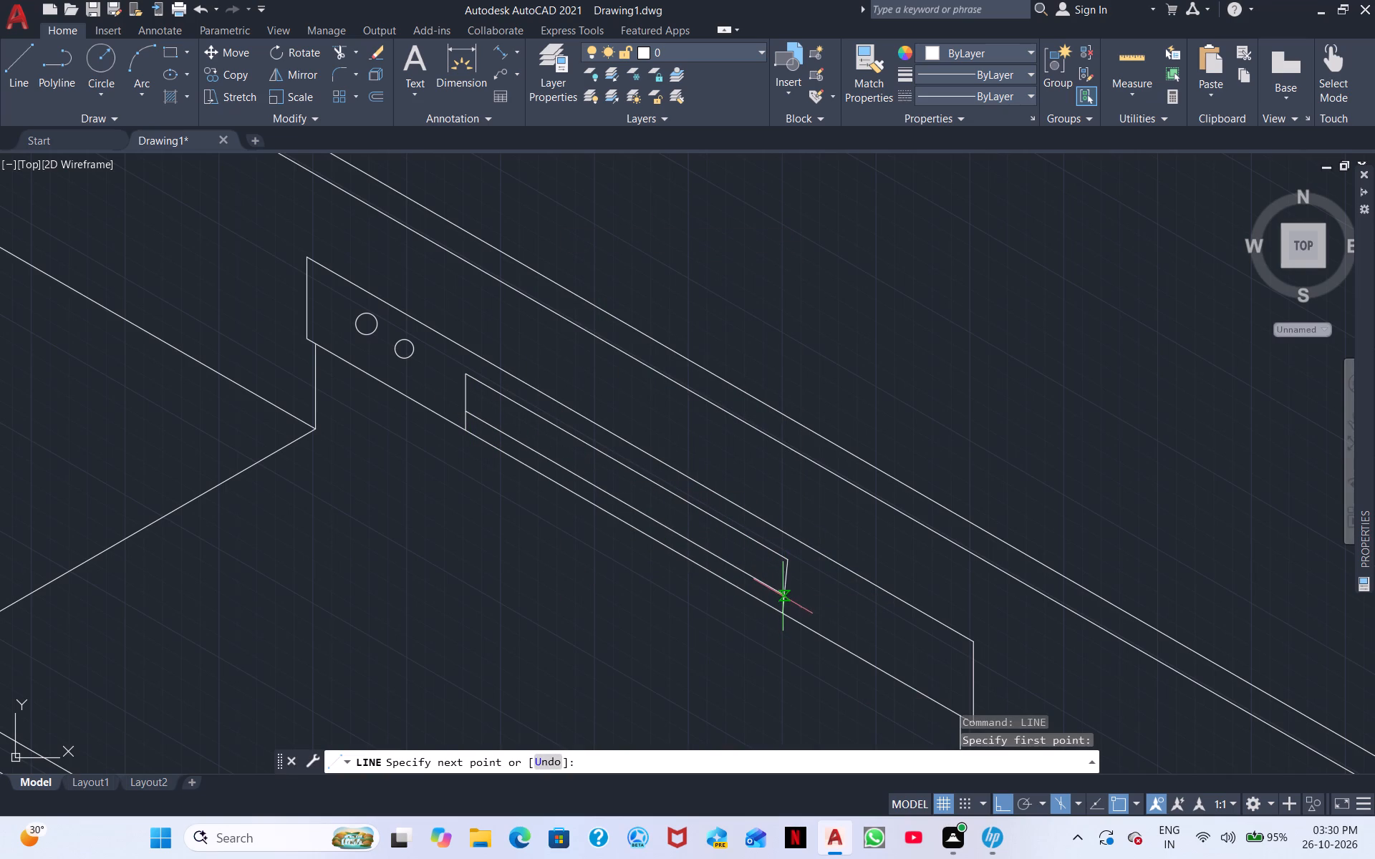
{"action": "left_click", "coordinate": [783, 596]}
{"action": "right_click", "coordinate": [805, 601]}
{"action": "left_click", "coordinate": [852, 609]}
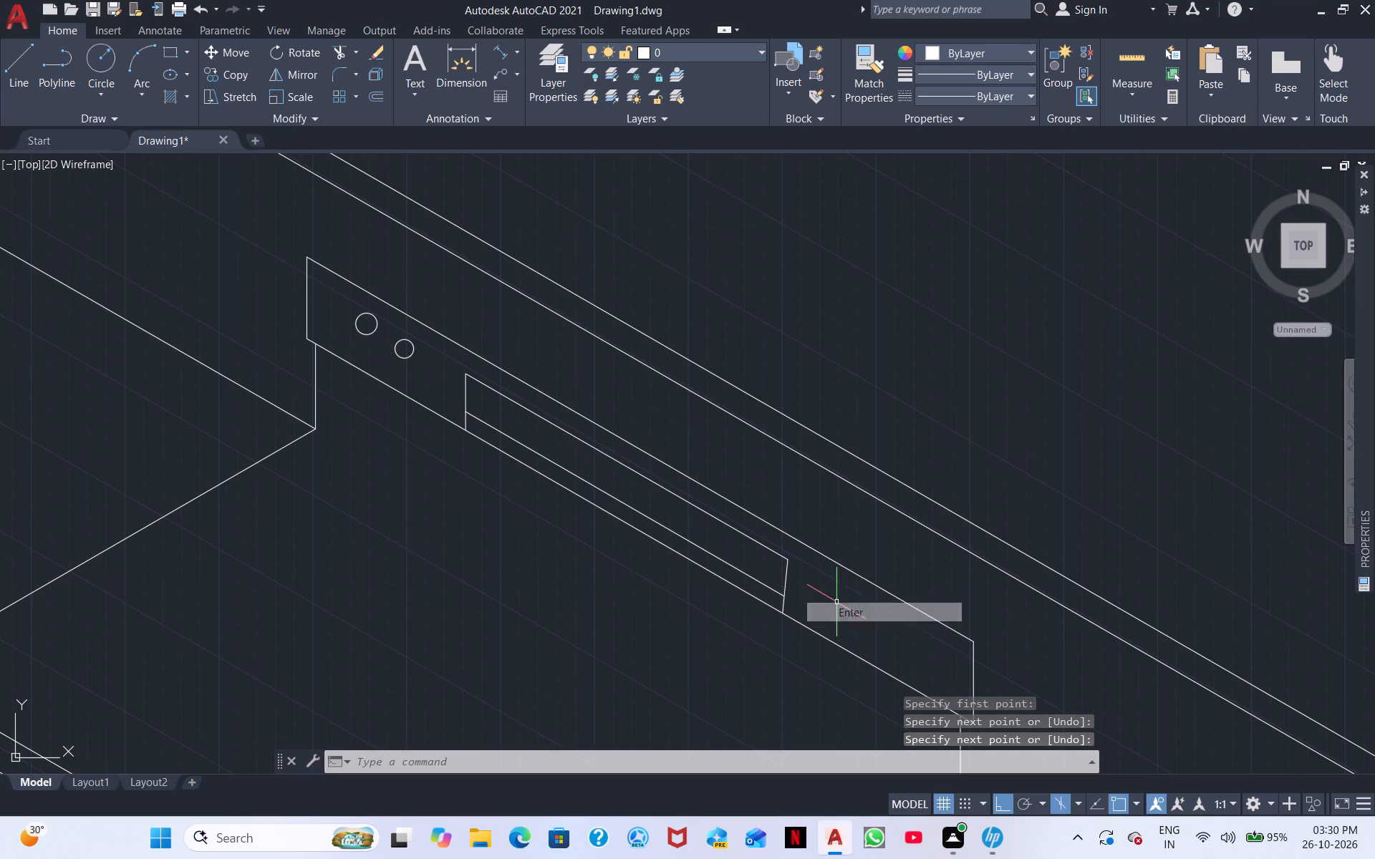
Trim the stubs of the slot's two short sides between its new bottom line and the panel's lower edge.
{"action": "right_click", "coordinate": [836, 602]}
{"action": "left_click", "coordinate": [973, 303]}
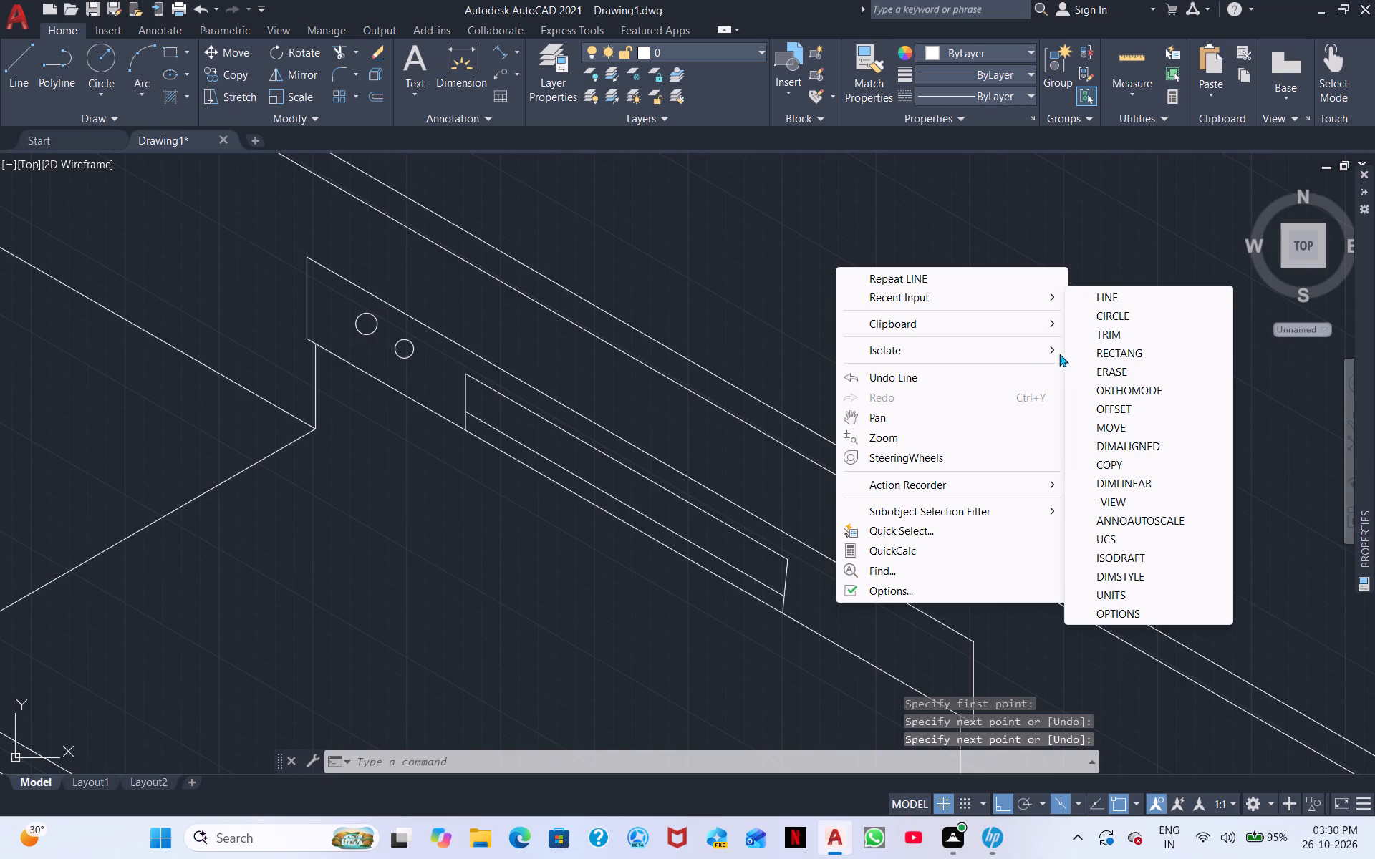
{"action": "left_click", "coordinate": [1090, 338]}
{"action": "scroll", "coordinate": [745, 593], "scroll_direction": "up", "scroll_amount": 2}
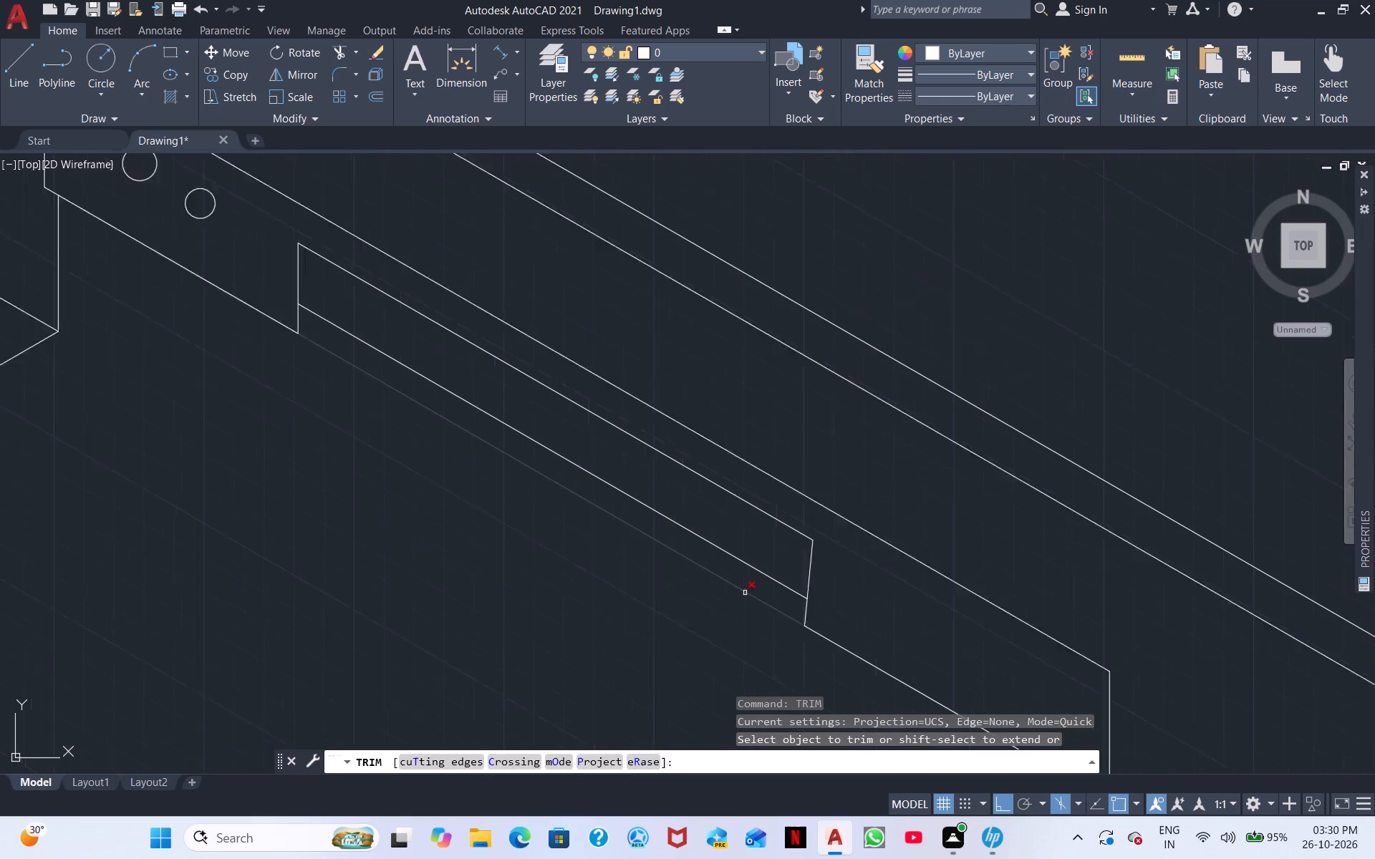
{"action": "scroll", "coordinate": [745, 593], "scroll_direction": "up", "scroll_amount": 1}
{"action": "left_click", "coordinate": [899, 641]}
{"action": "scroll", "coordinate": [580, 530], "scroll_direction": "down", "scroll_amount": 2}
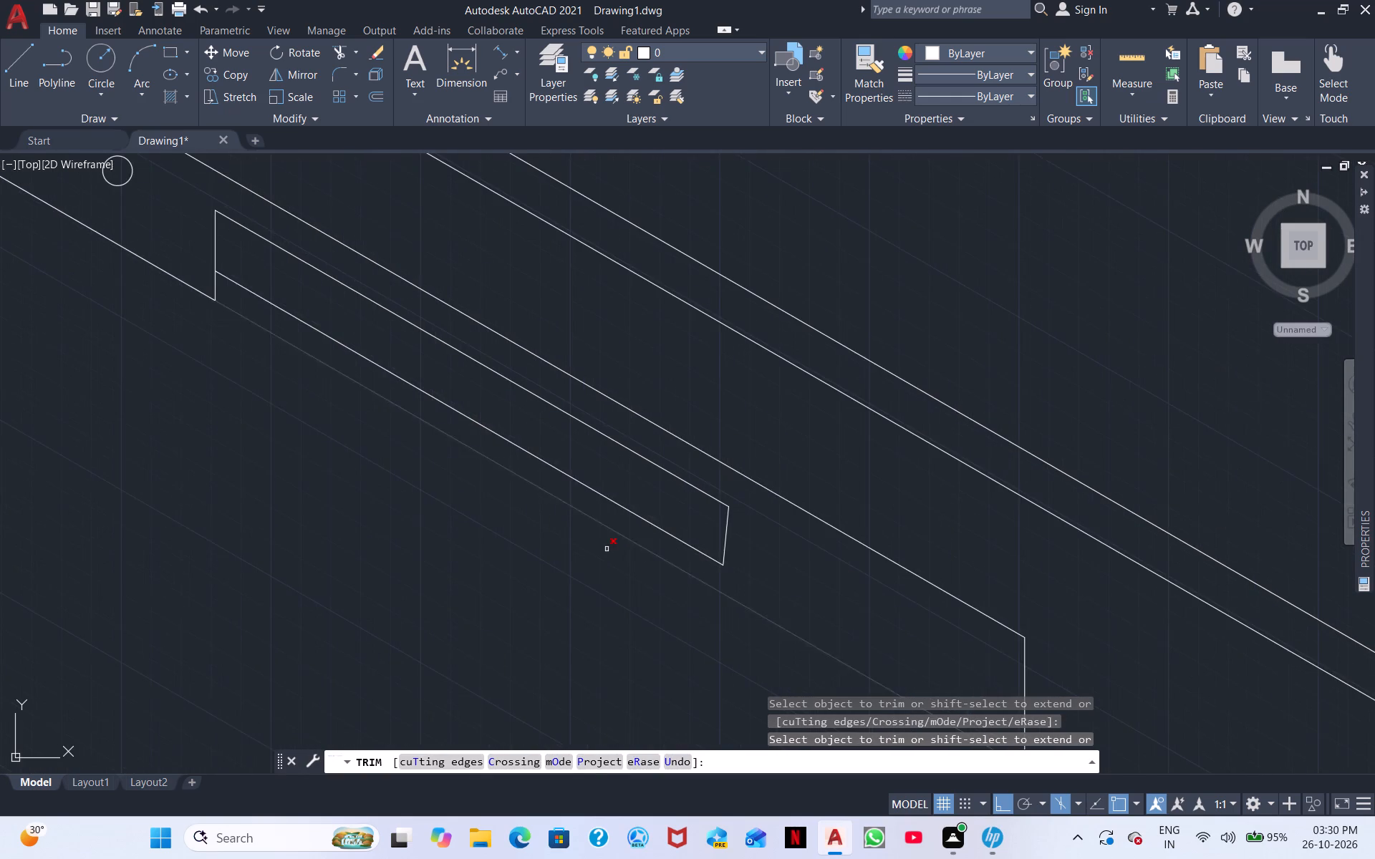
{"action": "middle_click_drag", "start_coordinate": [426, 548], "coordinate": [672, 667]}
{"action": "left_click", "coordinate": [461, 404]}
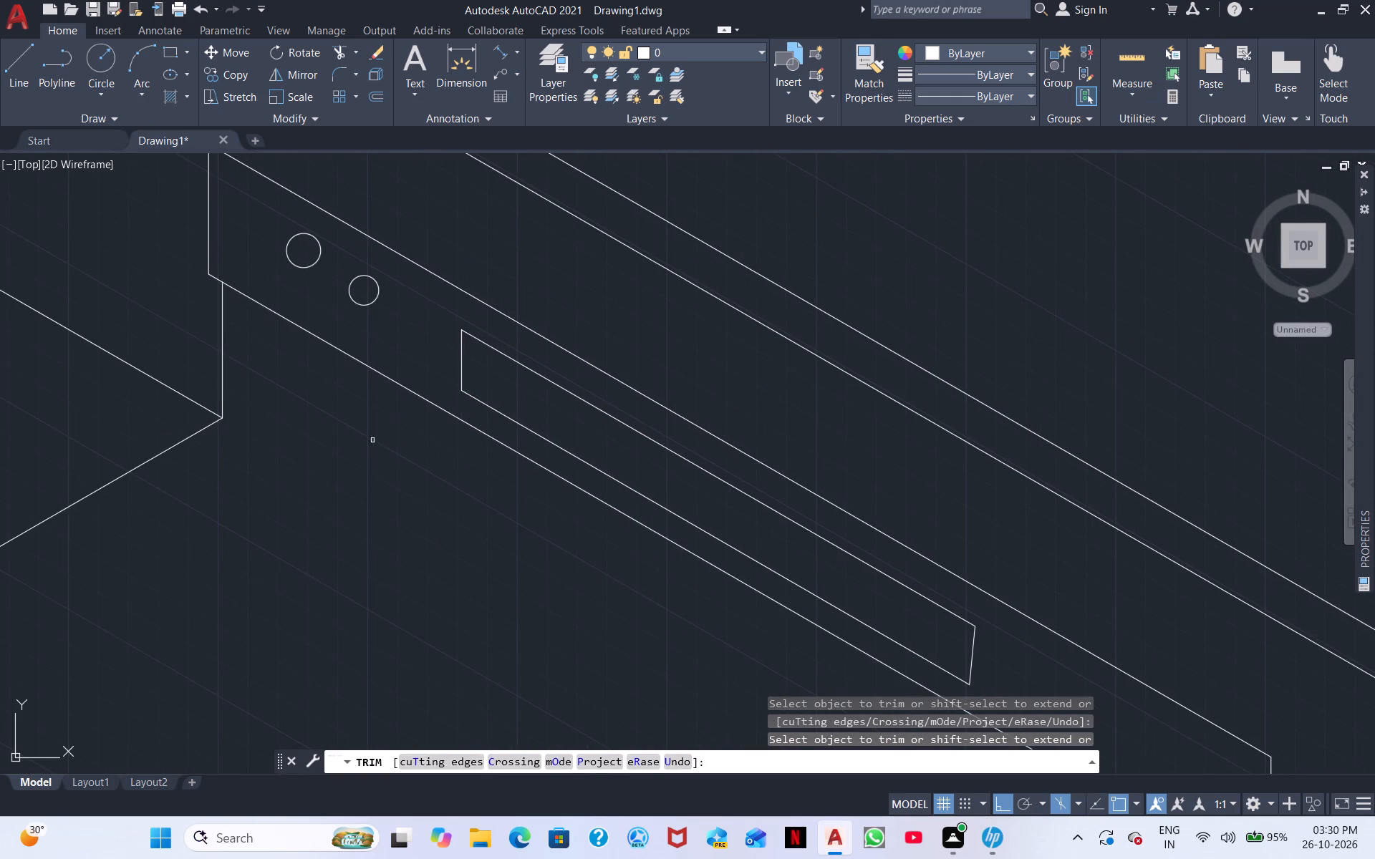
{"action": "scroll", "coordinate": [349, 481], "scroll_direction": "down", "scroll_amount": 2}
{"action": "right_click", "coordinate": [400, 555]}
{"action": "left_click", "coordinate": [468, 566]}
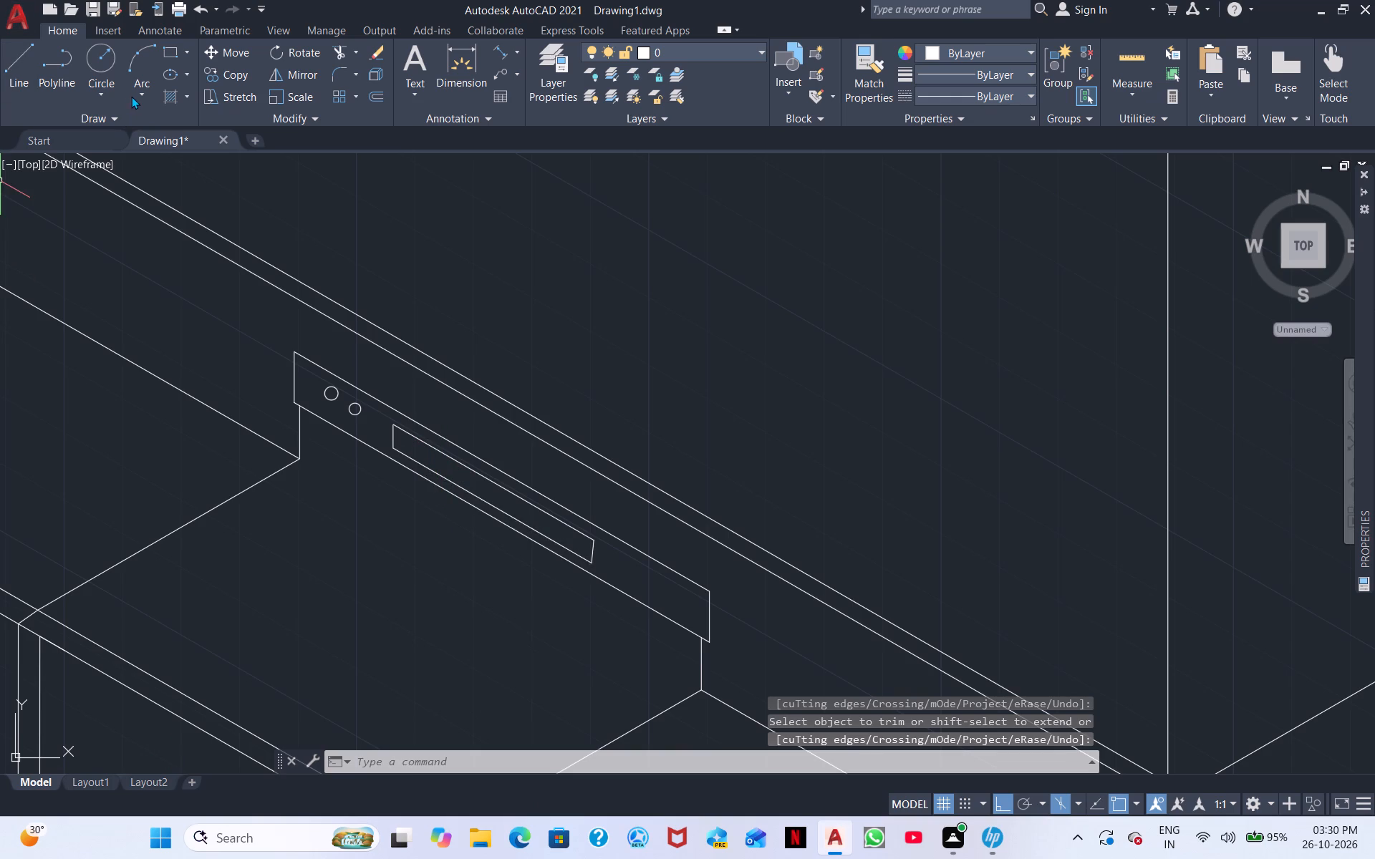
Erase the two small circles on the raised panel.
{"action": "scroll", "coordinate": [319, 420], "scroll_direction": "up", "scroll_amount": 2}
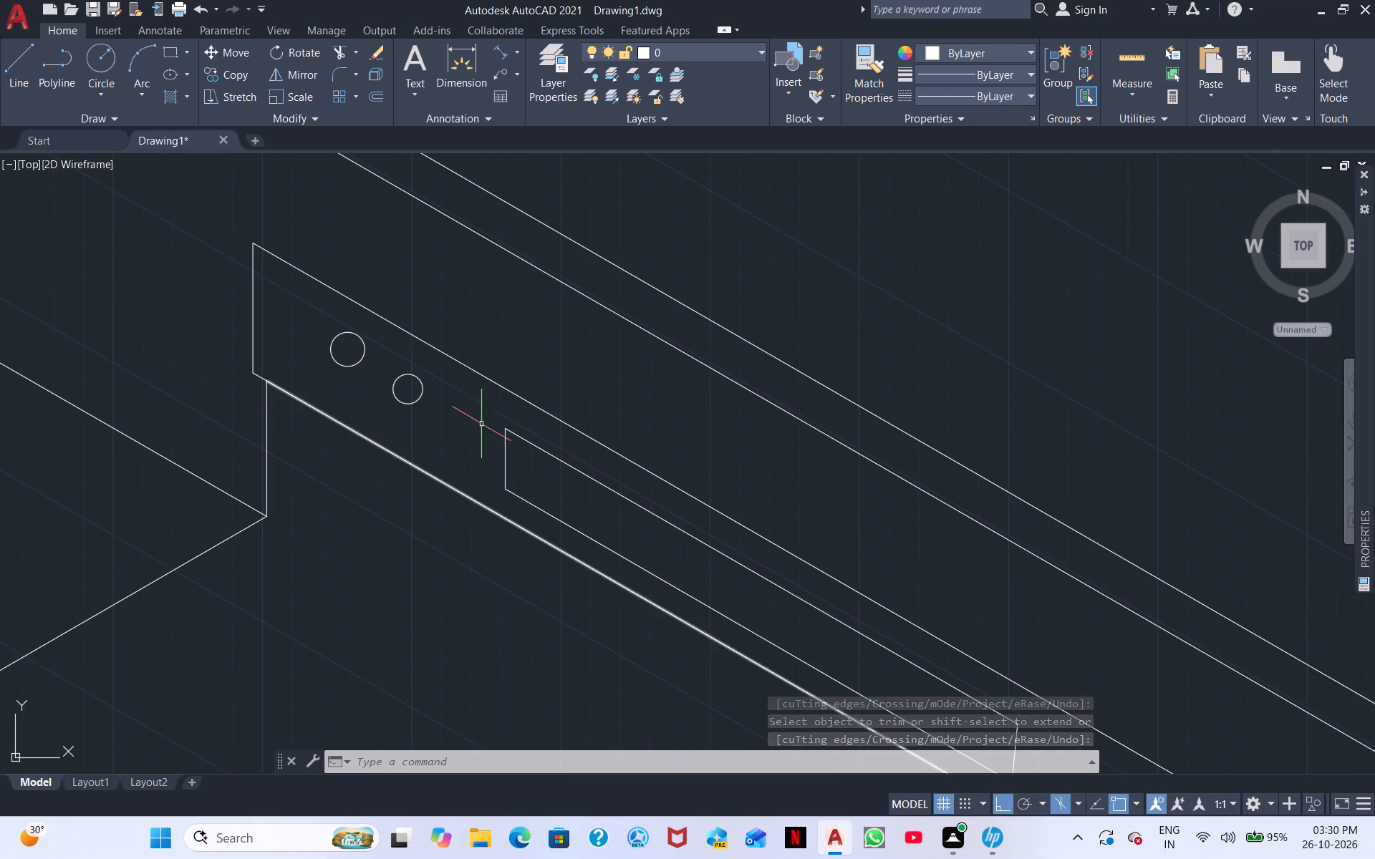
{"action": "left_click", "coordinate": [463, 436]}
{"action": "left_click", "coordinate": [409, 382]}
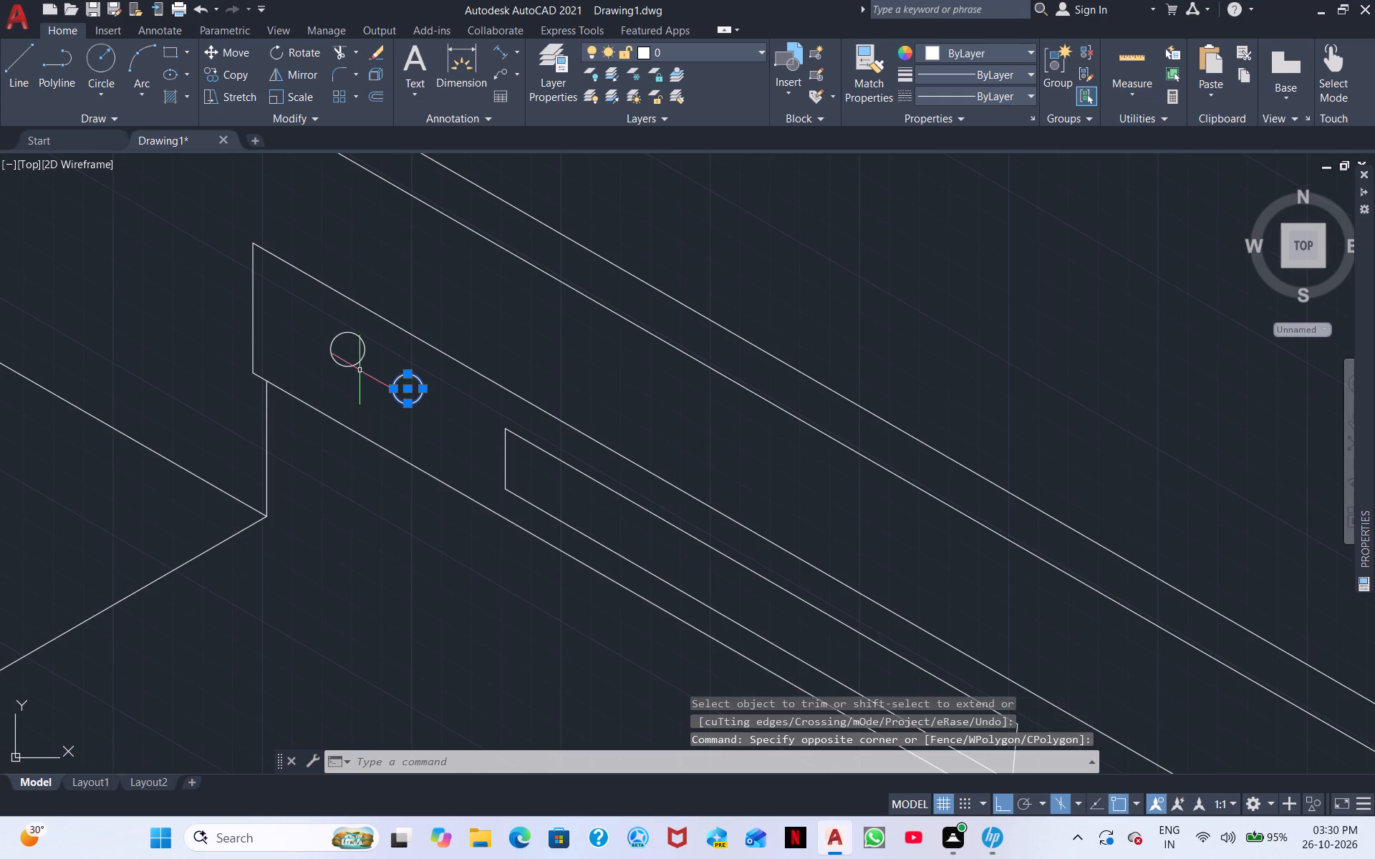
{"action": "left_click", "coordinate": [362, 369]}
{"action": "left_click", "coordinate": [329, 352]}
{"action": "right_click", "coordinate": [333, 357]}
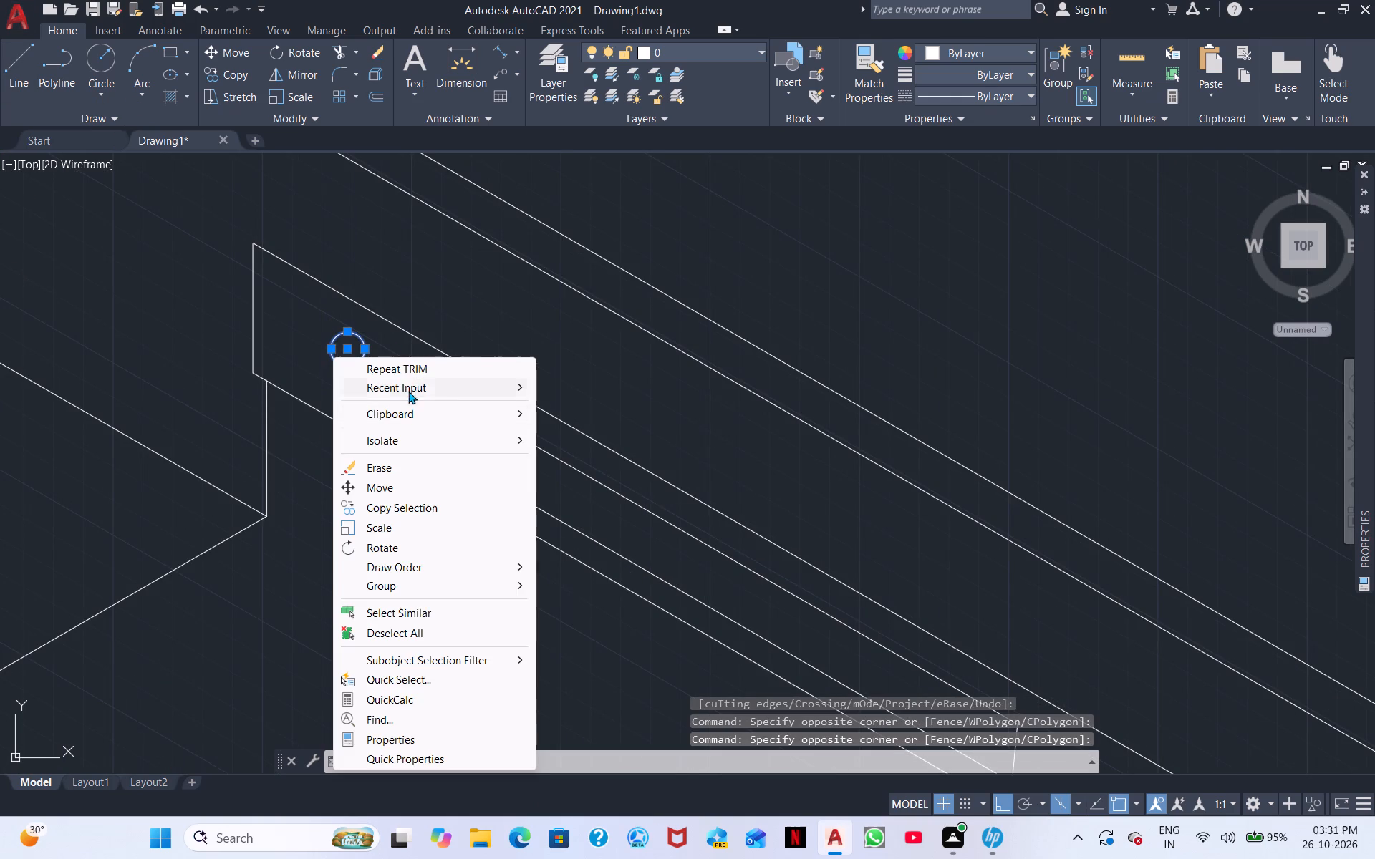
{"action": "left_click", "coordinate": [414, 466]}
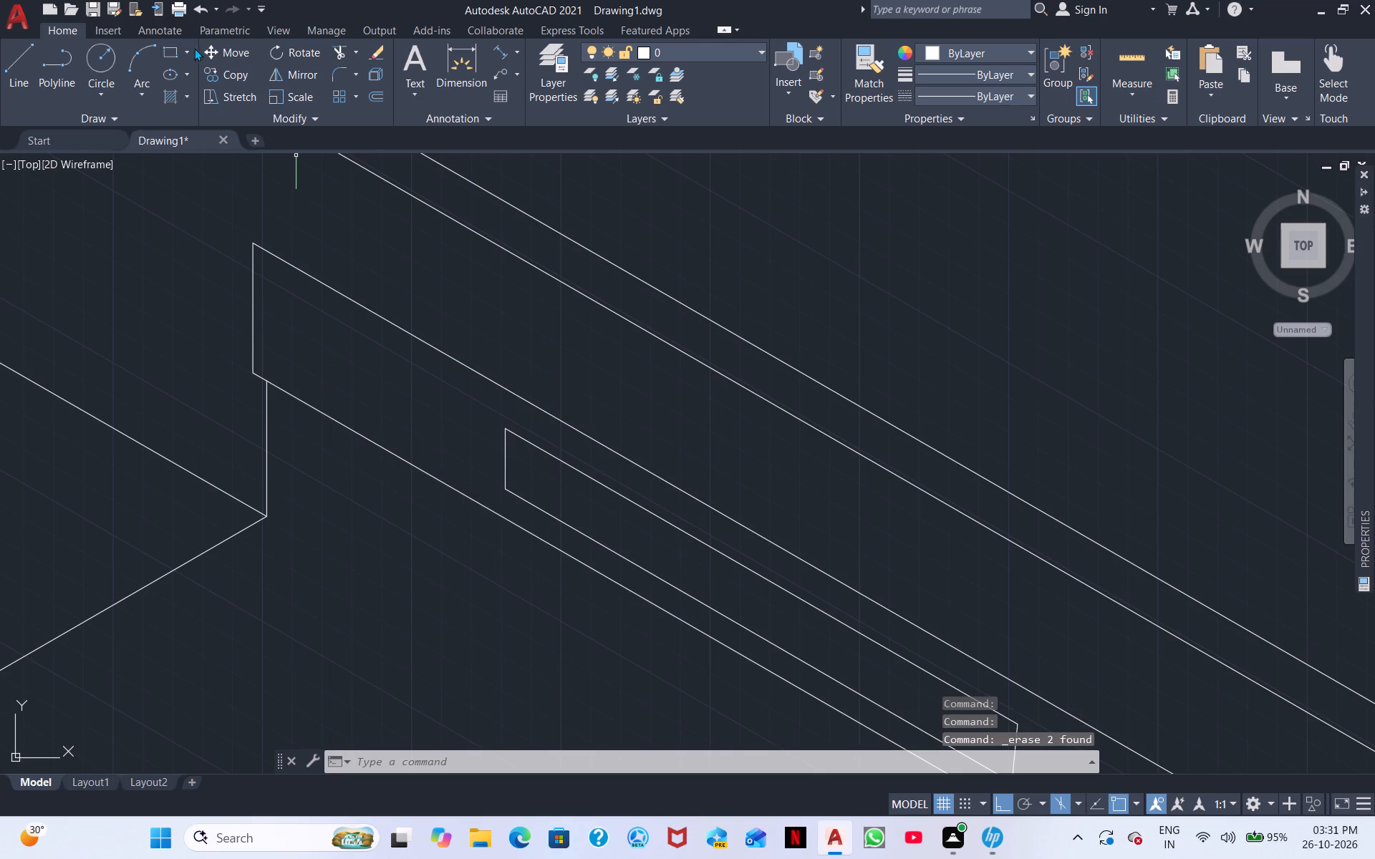
Draw a small slanted ellipse near the short side of the raised panel, before the slot, with its long axis following the panel's slope.
{"action": "left_click", "coordinate": [170, 77]}
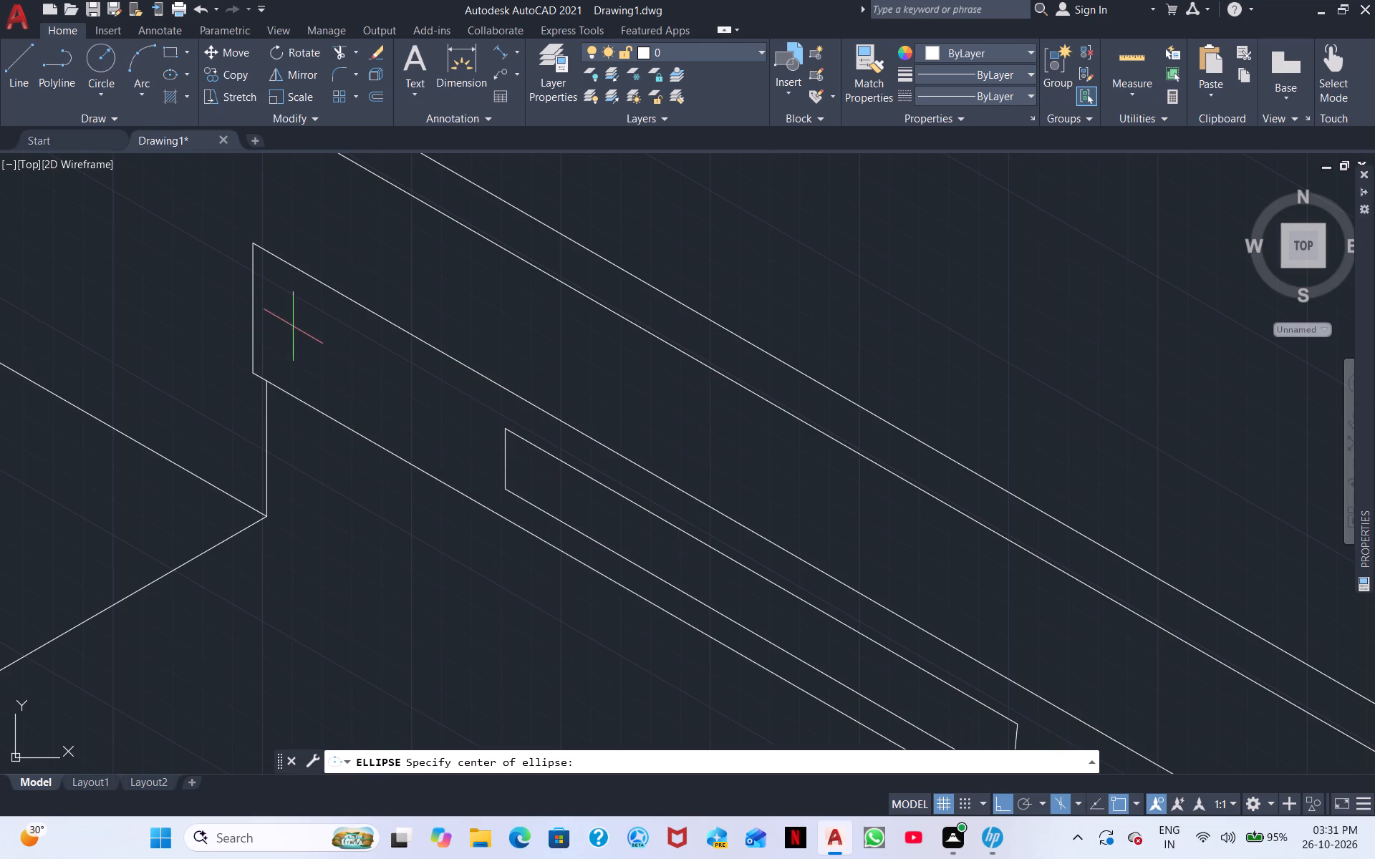
{"action": "left_click", "coordinate": [276, 311]}
{"action": "left_click", "coordinate": [319, 337]}
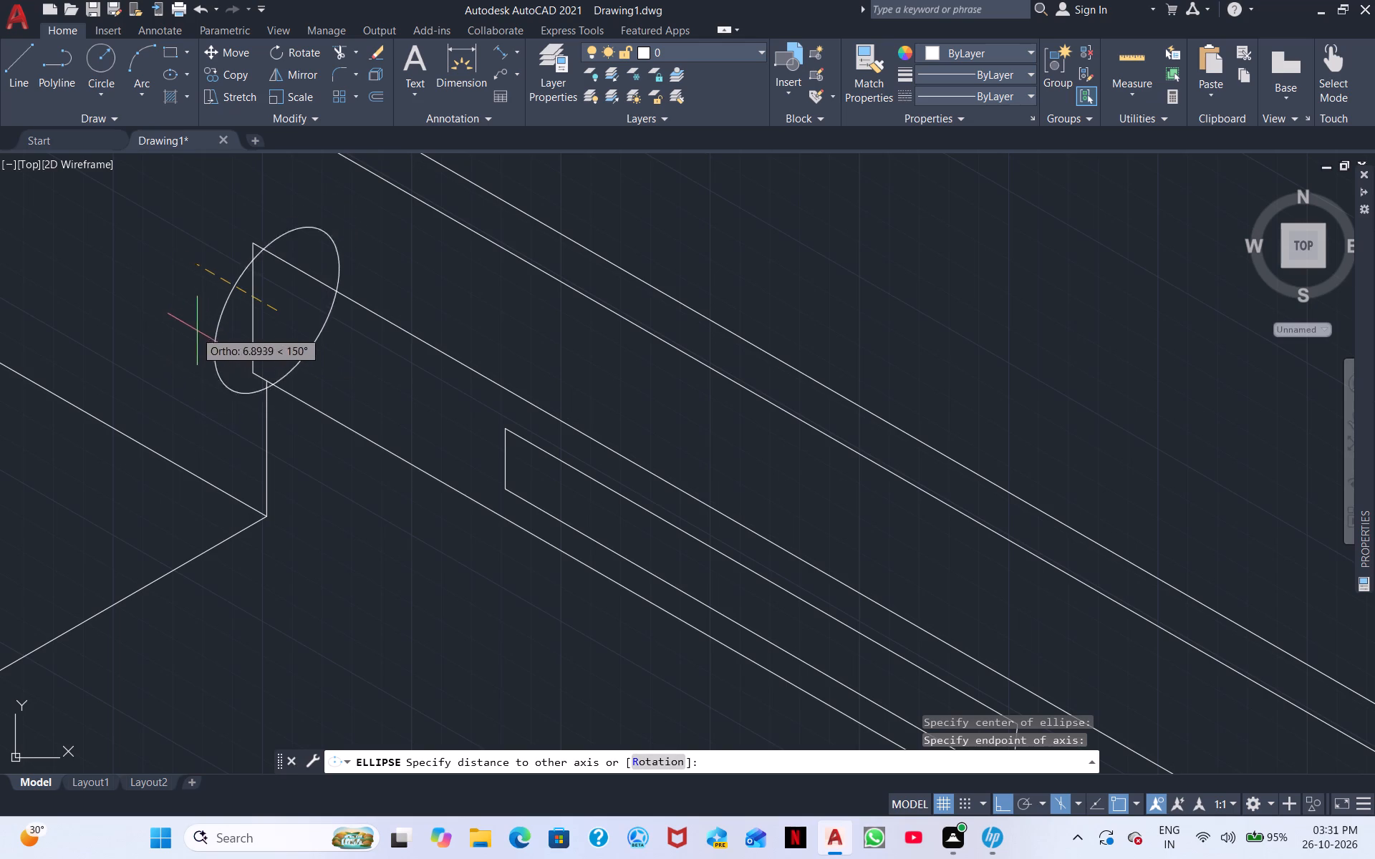
{"action": "left_click", "coordinate": [296, 340]}
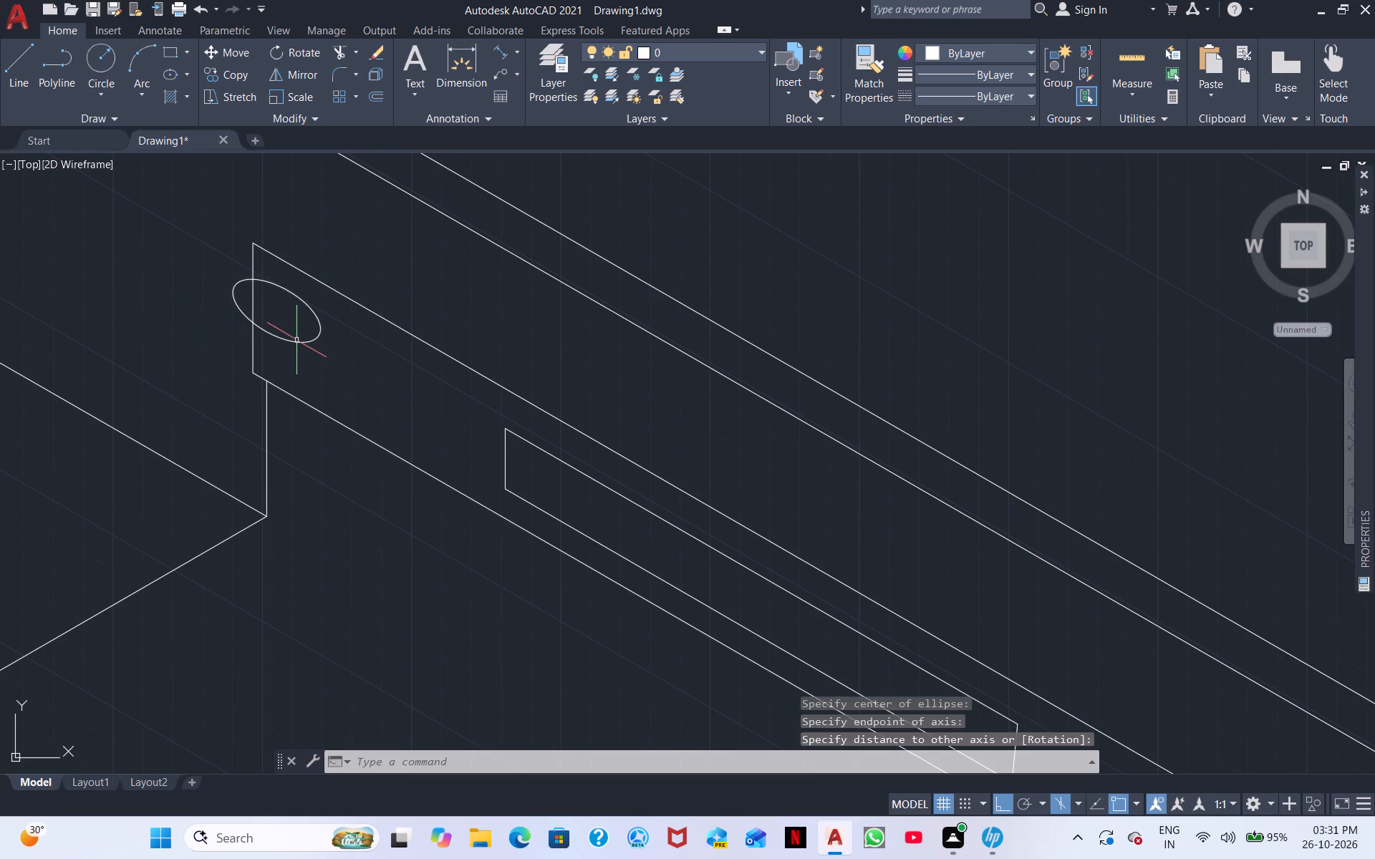
Move the ellipse a short distance at 330° so it sits fully inside the raised panel.
{"action": "left_click", "coordinate": [337, 349]}
{"action": "left_click", "coordinate": [300, 313]}
{"action": "right_click", "coordinate": [314, 352]}
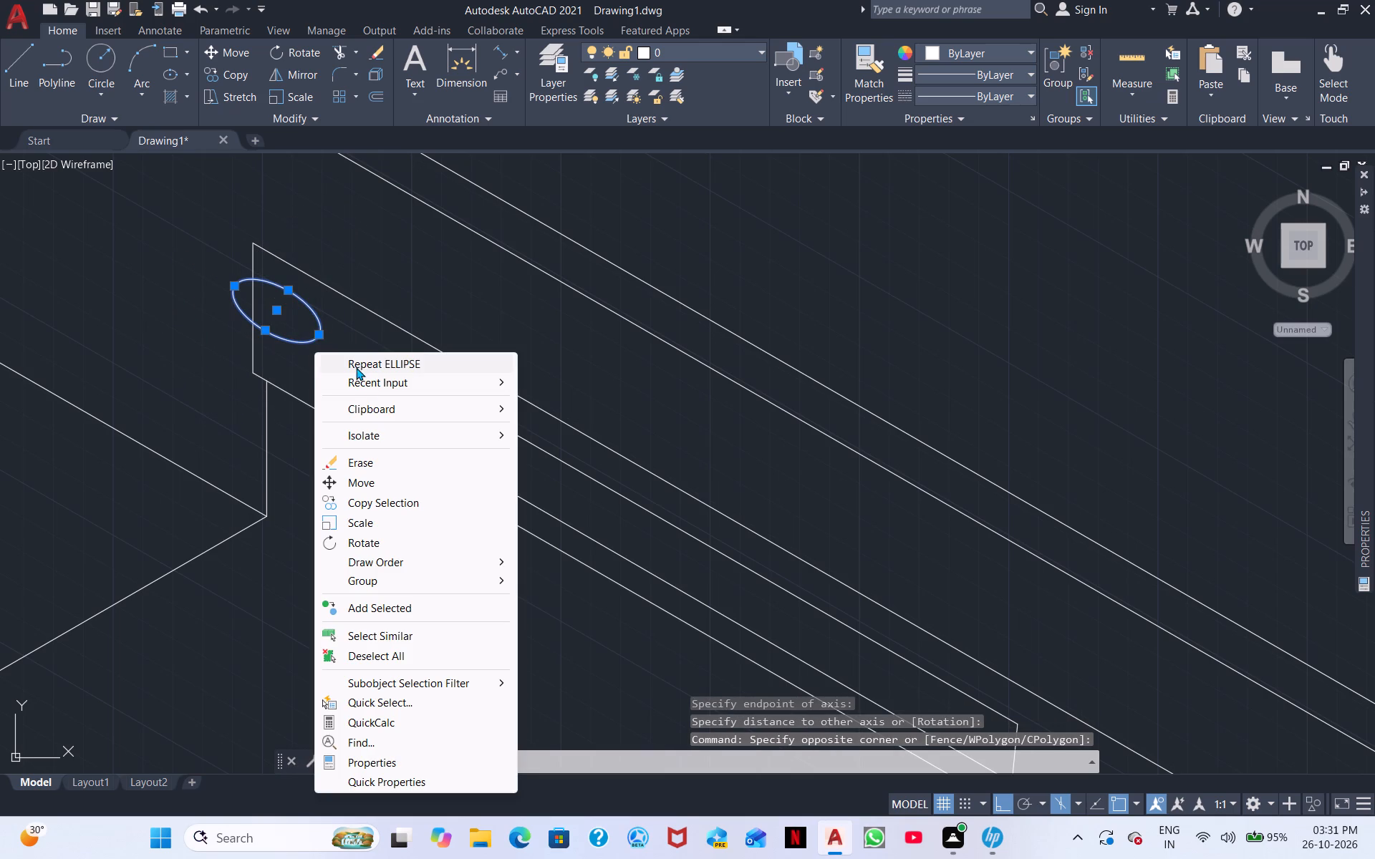
{"action": "left_click", "coordinate": [376, 482]}
{"action": "left_click", "coordinate": [296, 346]}
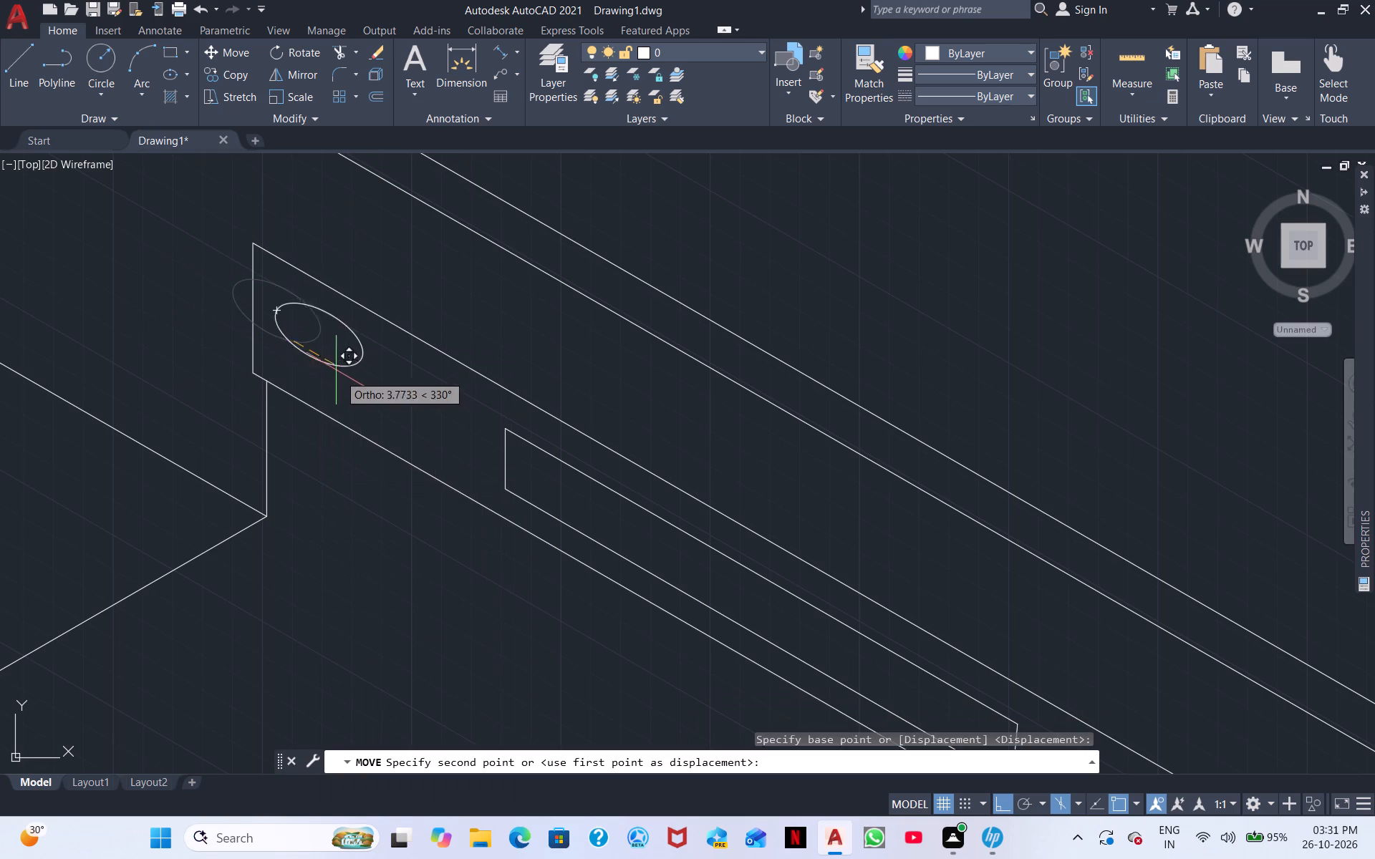
{"action": "left_click", "coordinate": [328, 388]}
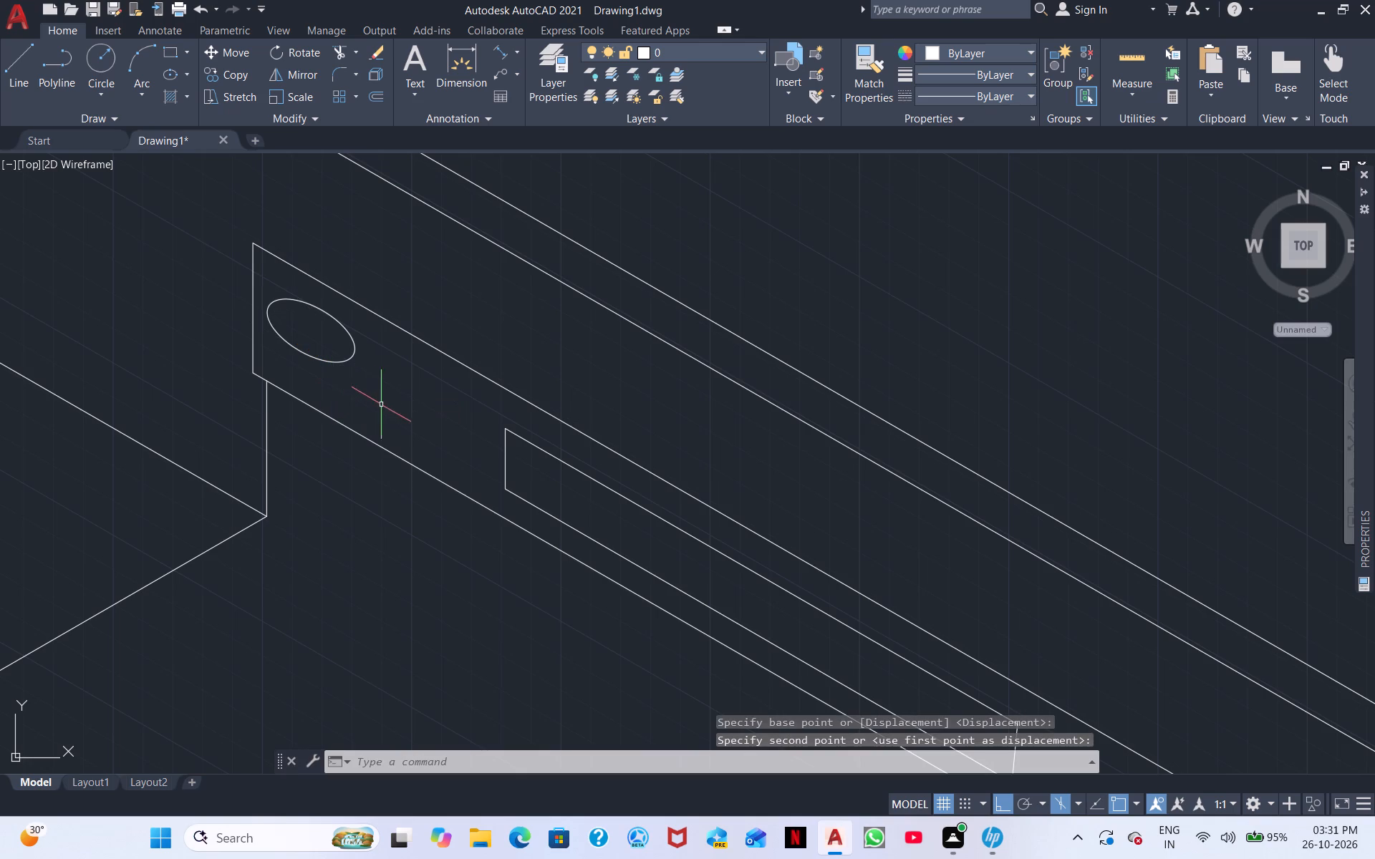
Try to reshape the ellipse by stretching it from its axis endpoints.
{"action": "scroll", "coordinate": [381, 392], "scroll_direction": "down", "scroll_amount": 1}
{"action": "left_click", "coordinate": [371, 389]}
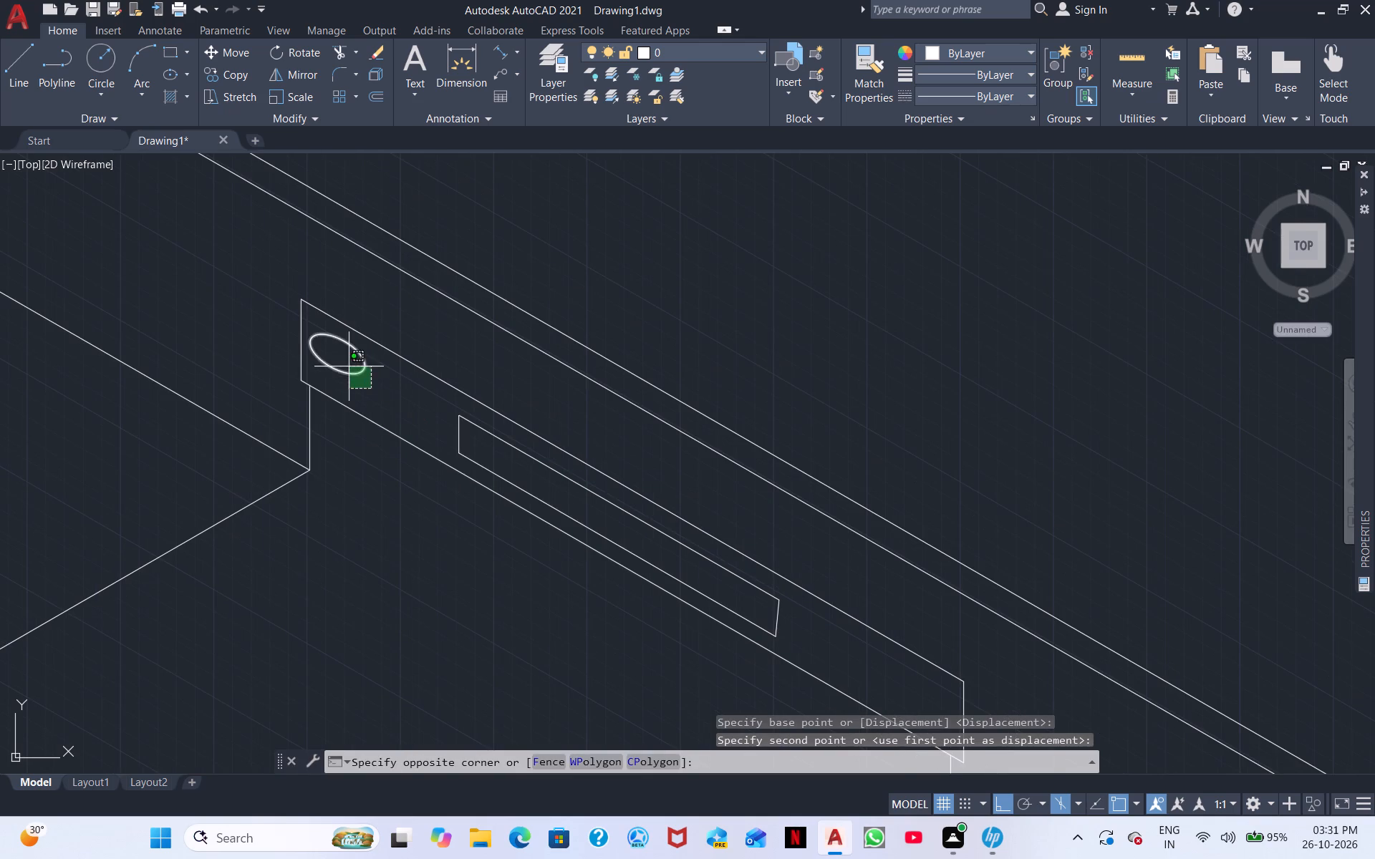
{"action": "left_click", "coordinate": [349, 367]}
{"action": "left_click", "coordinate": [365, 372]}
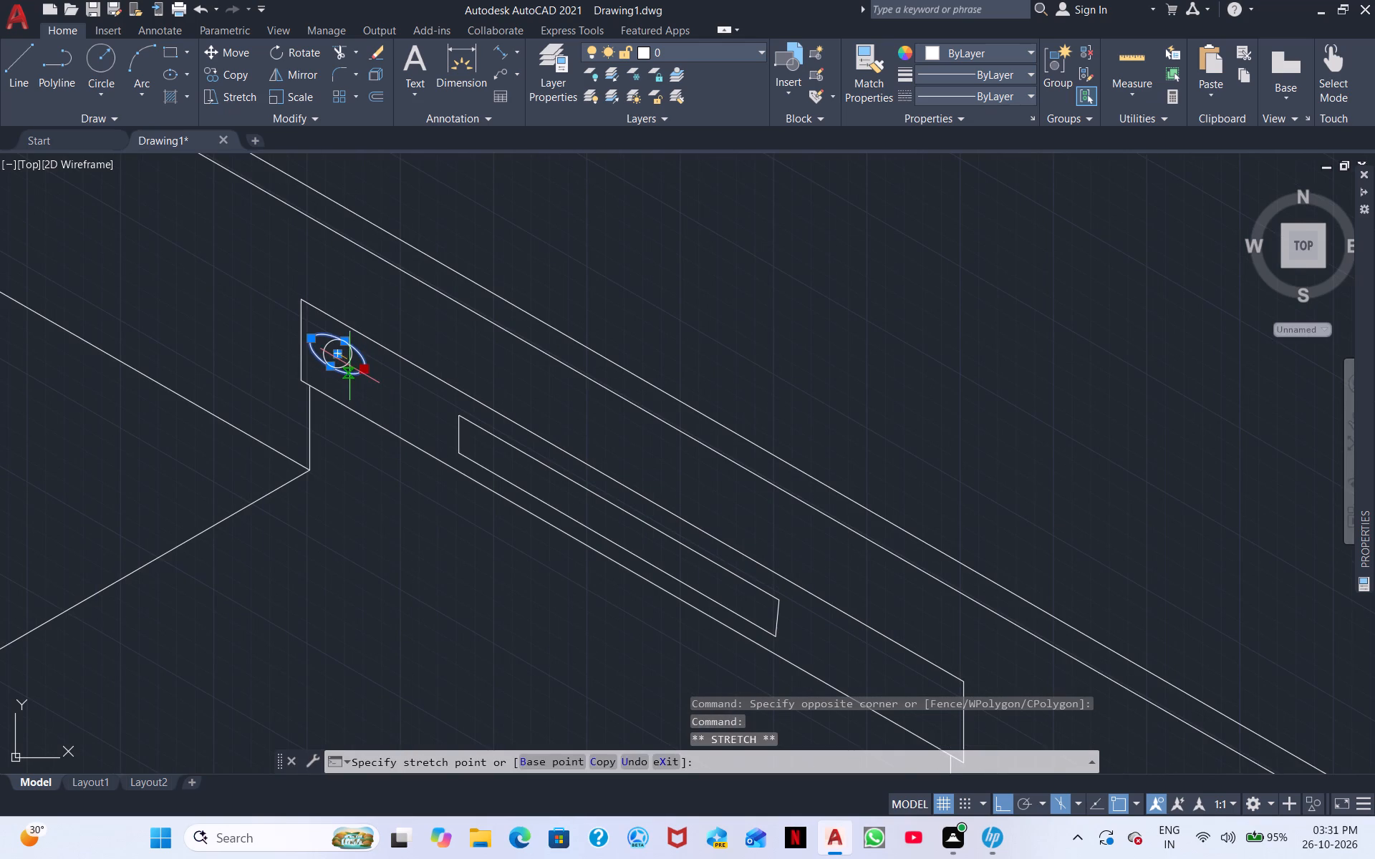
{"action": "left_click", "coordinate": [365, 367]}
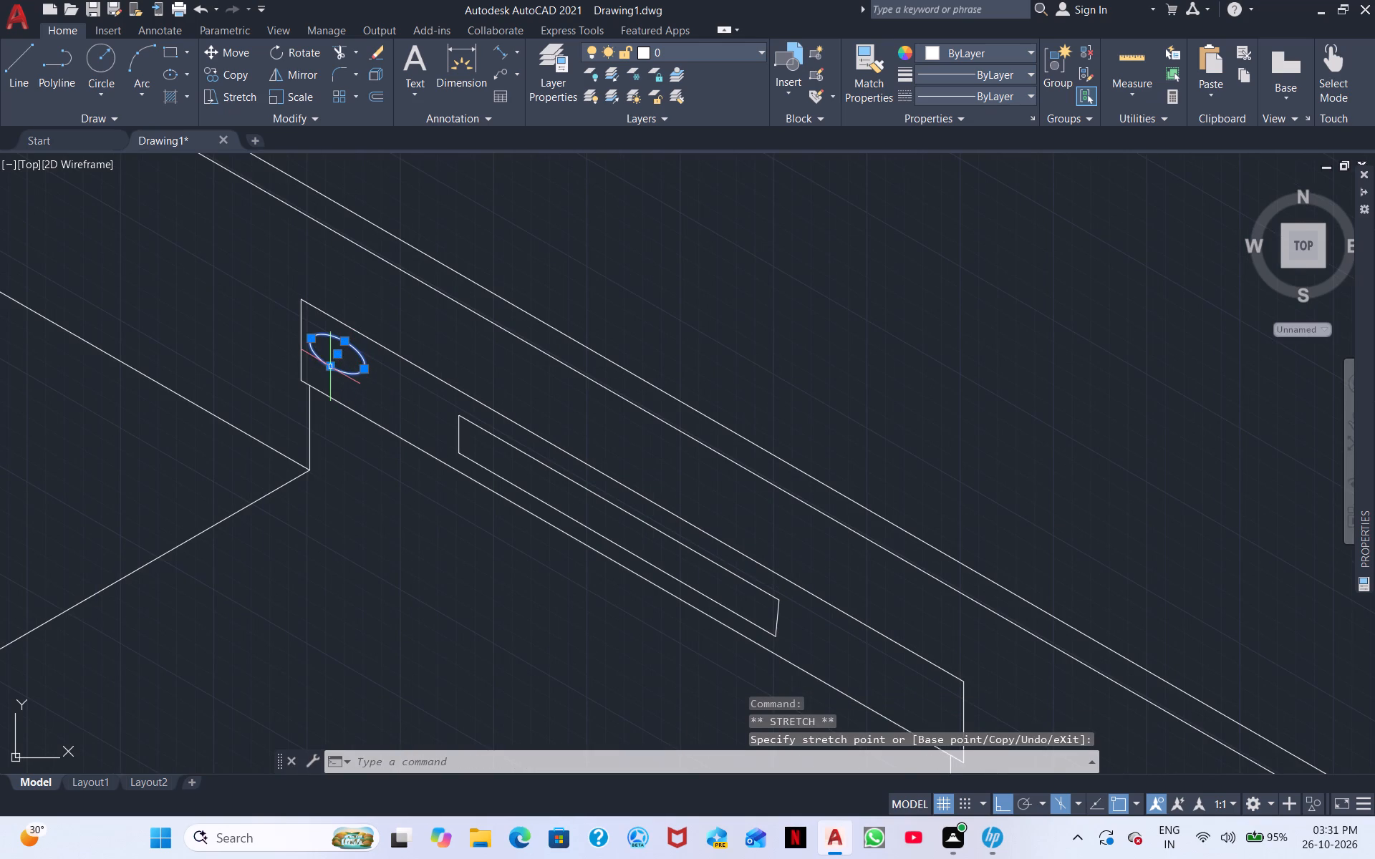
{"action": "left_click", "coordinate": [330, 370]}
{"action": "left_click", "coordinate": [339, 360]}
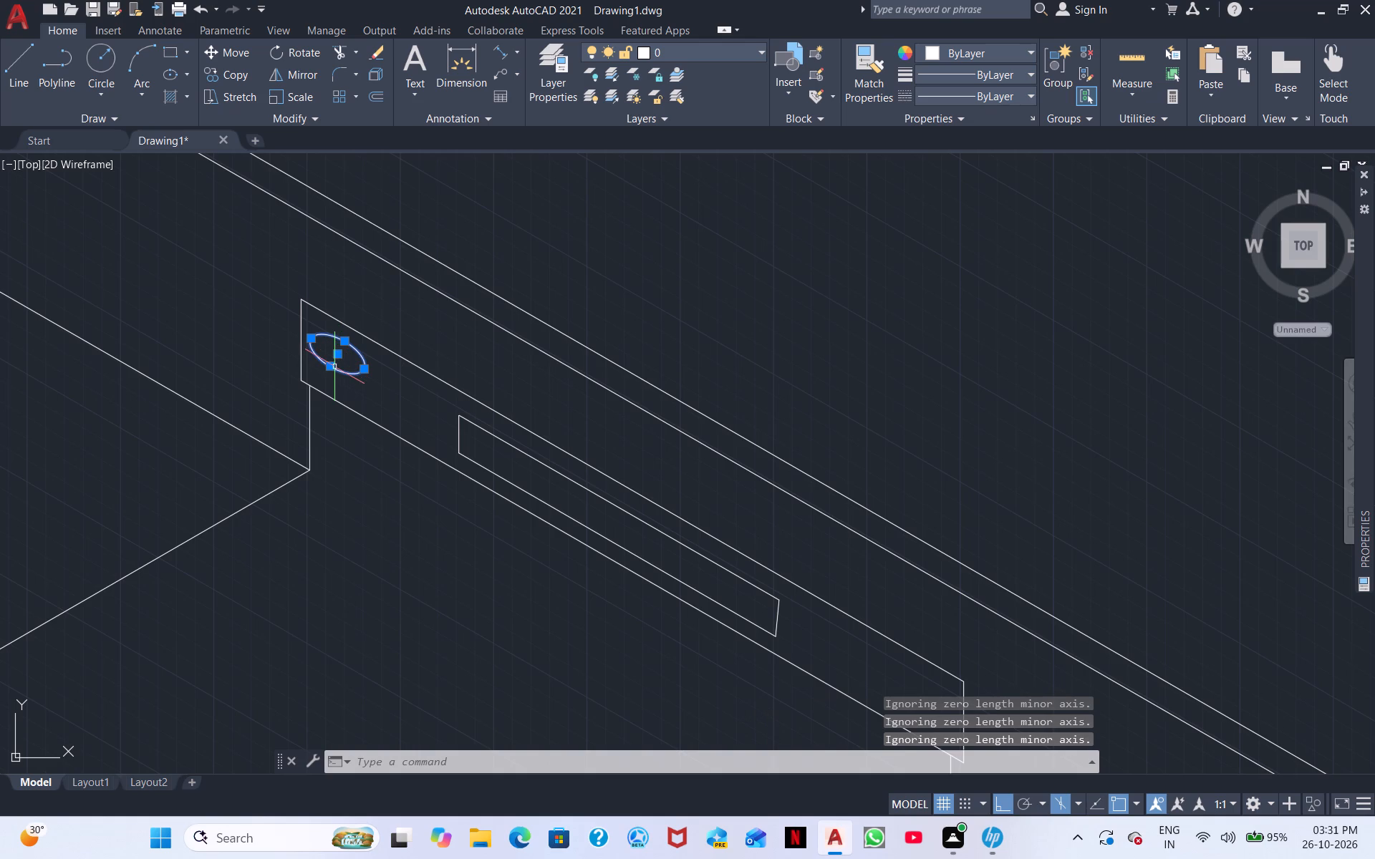
Copy the ellipse from its centre at 330° along the panel: one more before the slot and a pair beyond its far end.
{"action": "scroll", "coordinate": [351, 389], "scroll_direction": "down", "scroll_amount": 1}
{"action": "scroll", "coordinate": [337, 397], "scroll_direction": "up", "scroll_amount": 1}
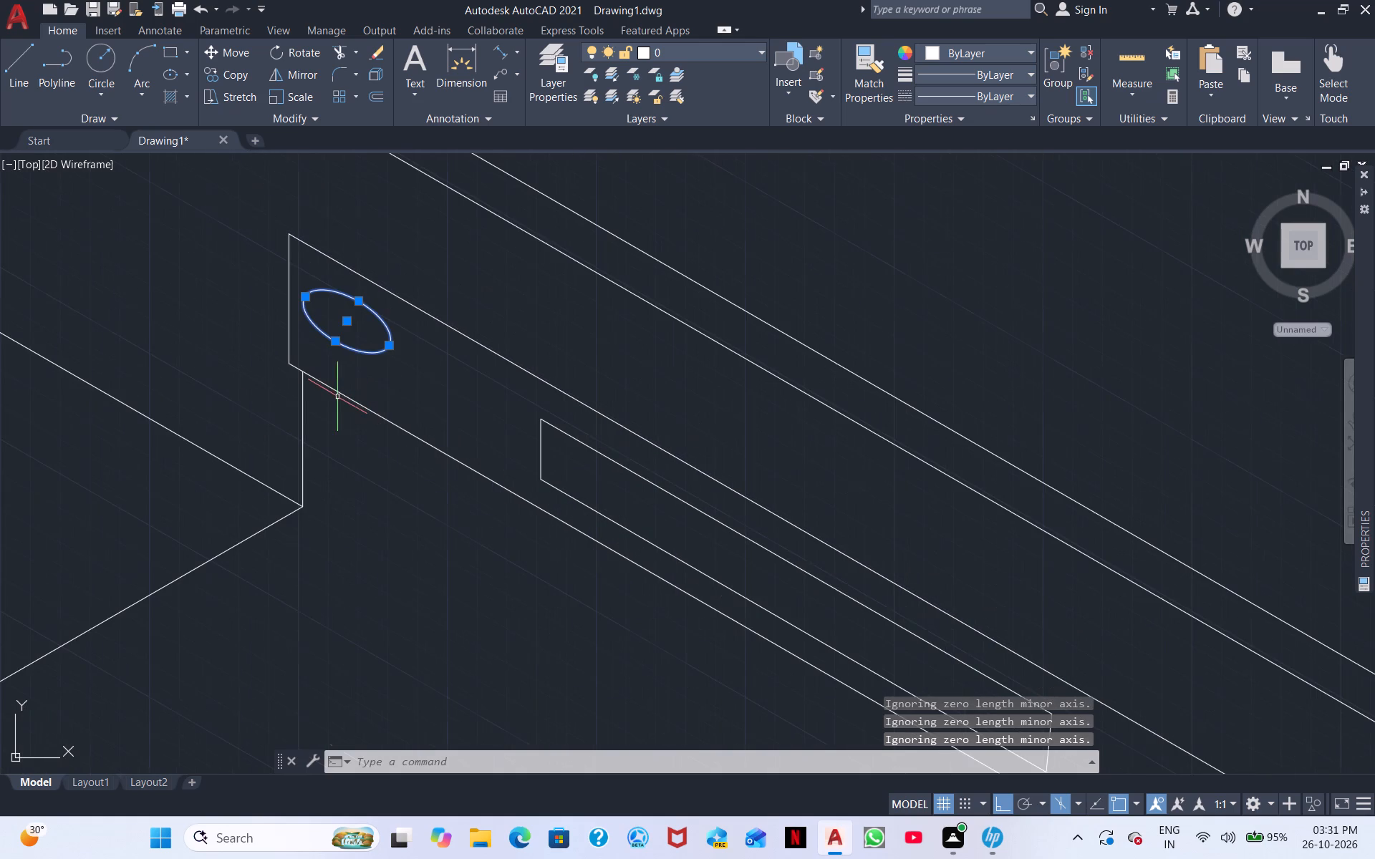
{"action": "scroll", "coordinate": [337, 397], "scroll_direction": "up", "scroll_amount": 1}
{"action": "right_click", "coordinate": [421, 397]}
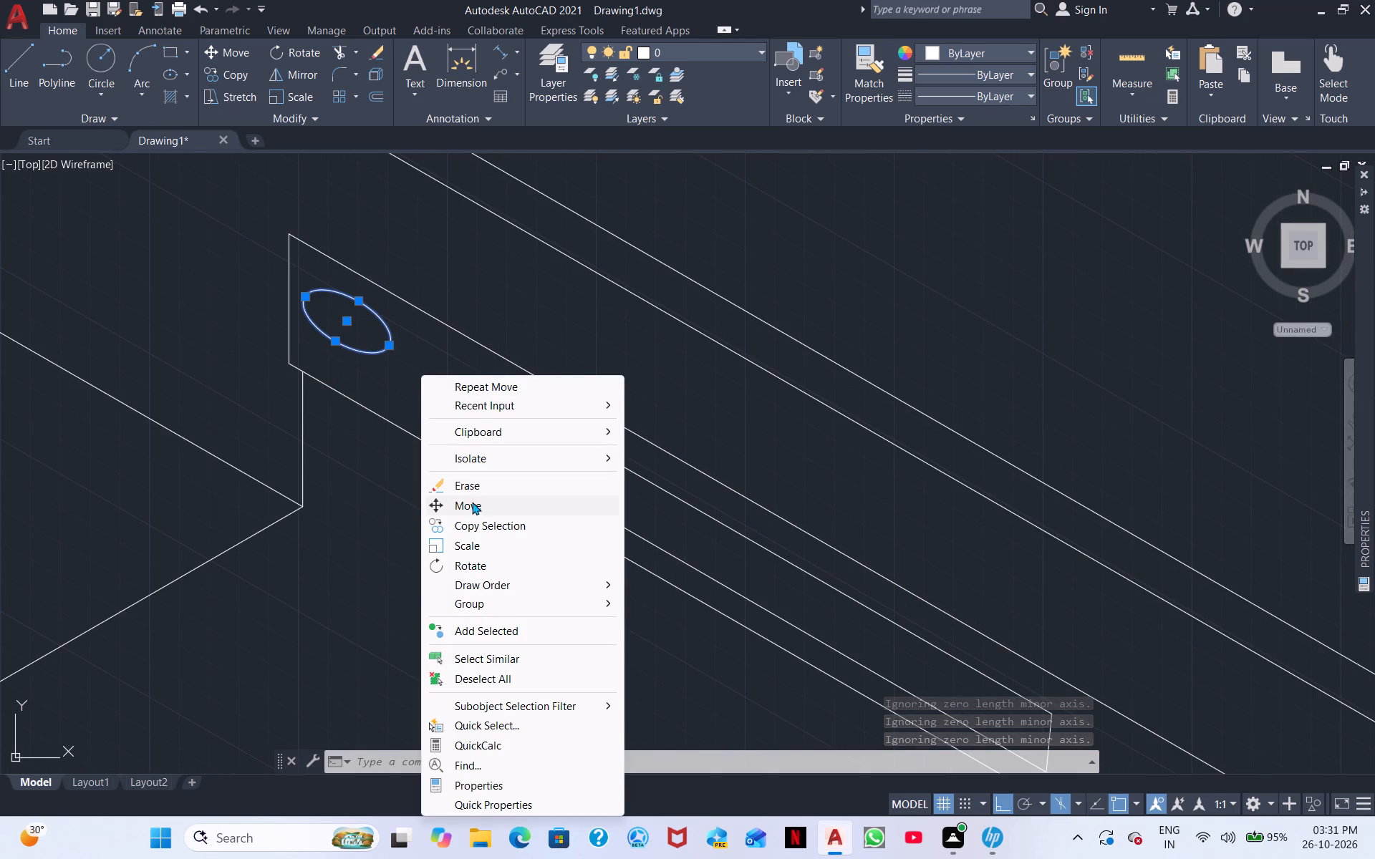
{"action": "left_click", "coordinate": [476, 521]}
{"action": "left_click", "coordinate": [347, 320]}
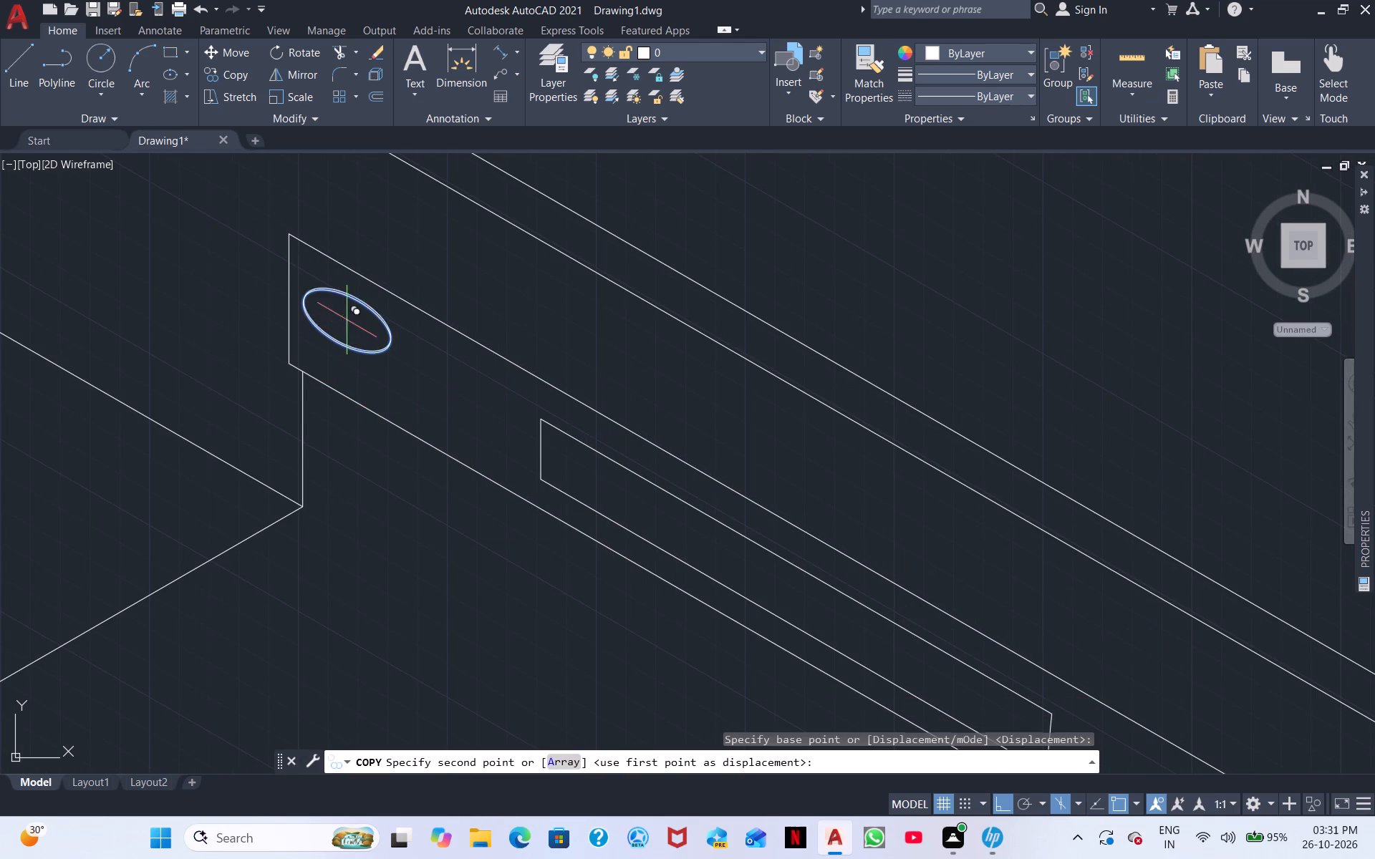
{"action": "left_click", "coordinate": [455, 421]}
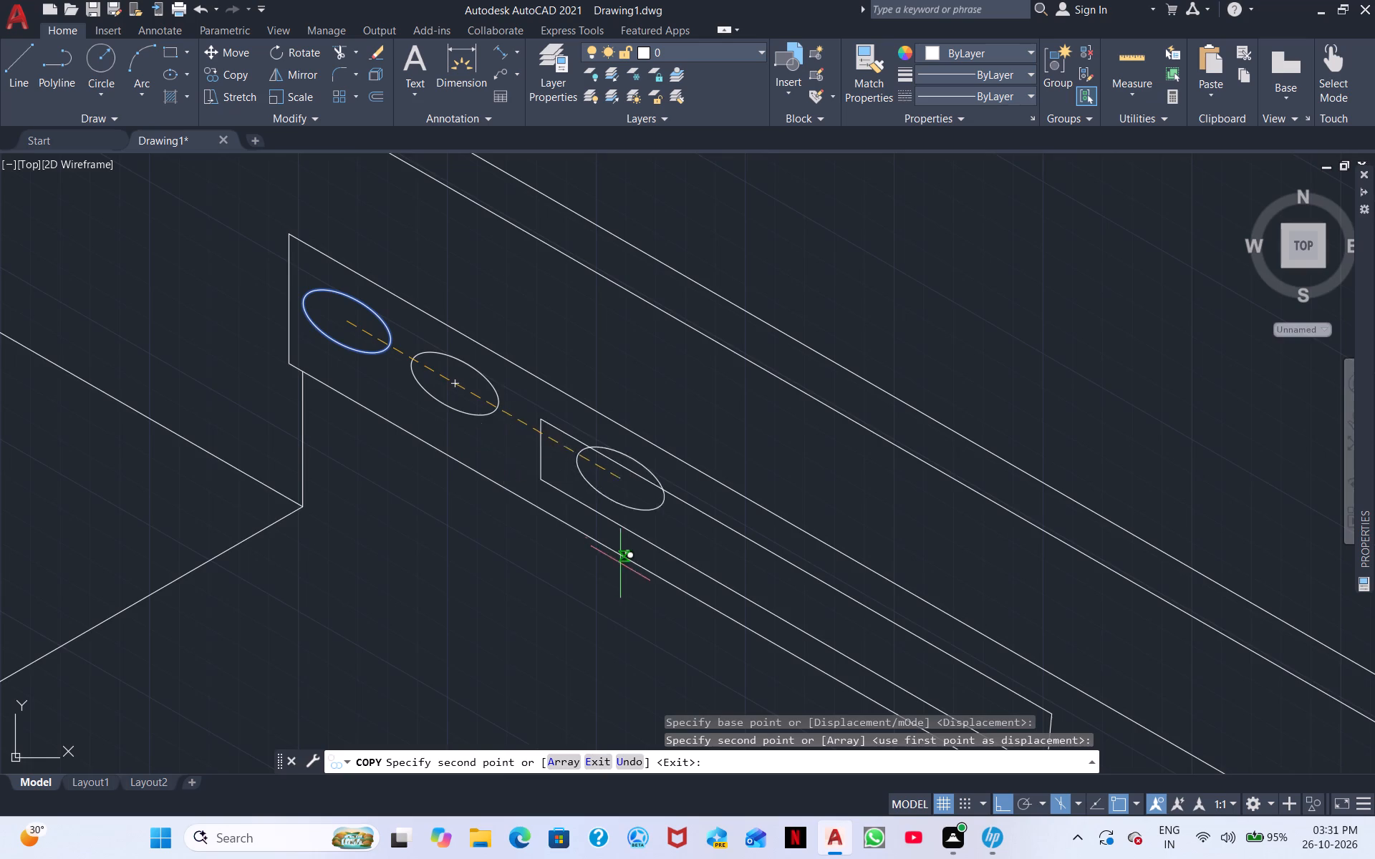
{"action": "middle_click_drag", "start_coordinate": [604, 566], "coordinate": [222, 296]}
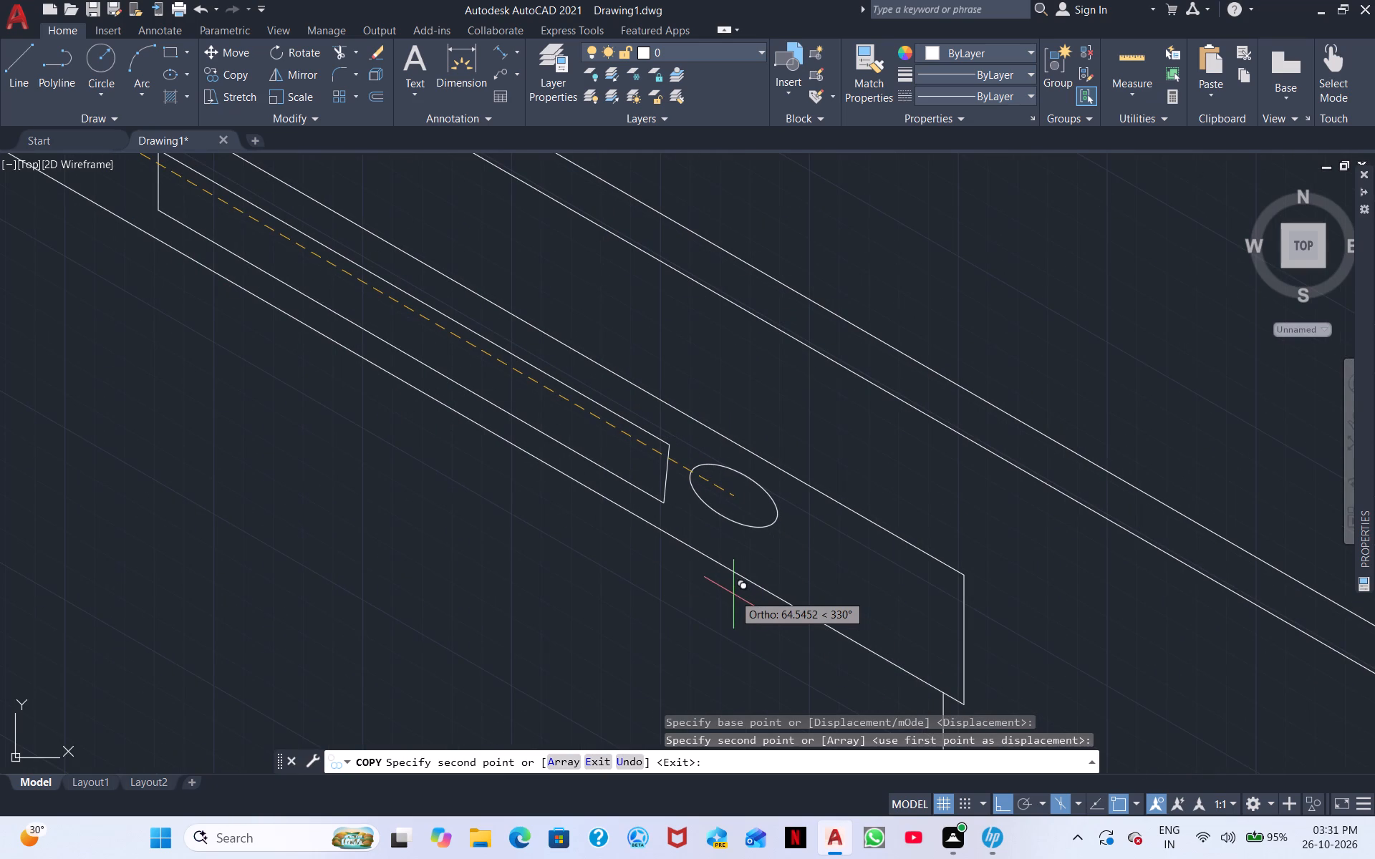
{"action": "left_click", "coordinate": [745, 610]}
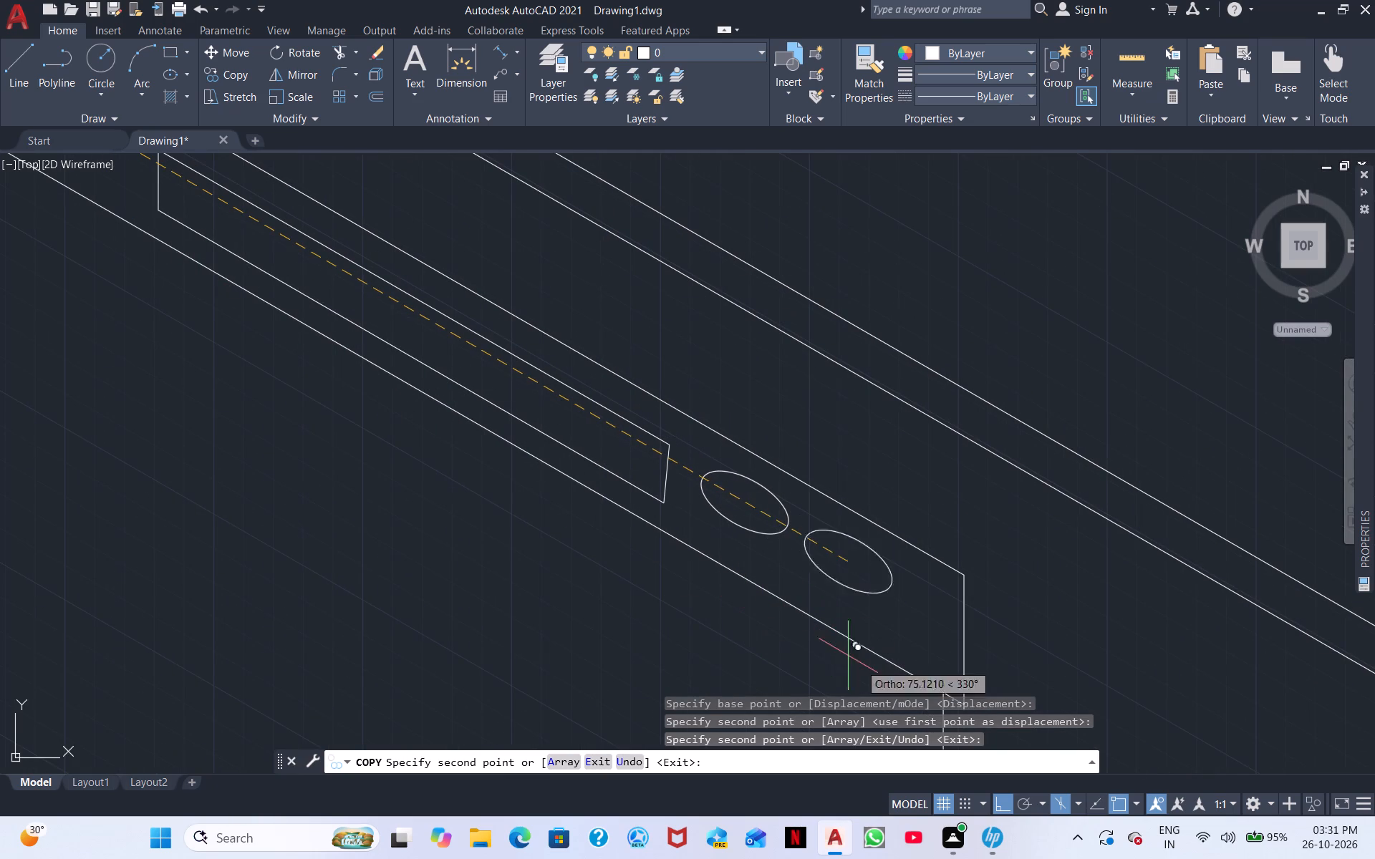
{"action": "double_click", "coordinate": [873, 681]}
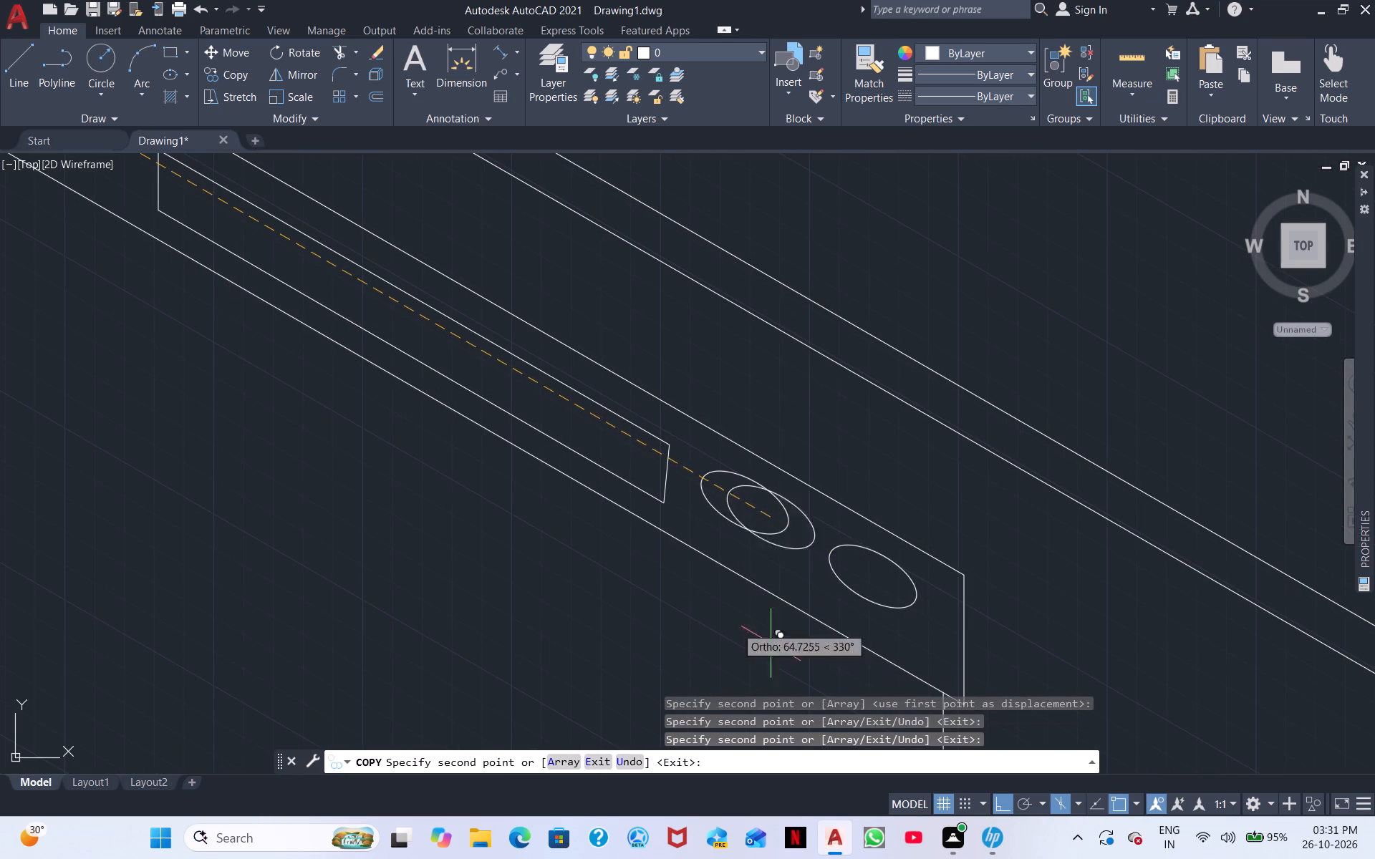
{"action": "right_click", "coordinate": [671, 601]}
{"action": "left_click", "coordinate": [750, 379]}
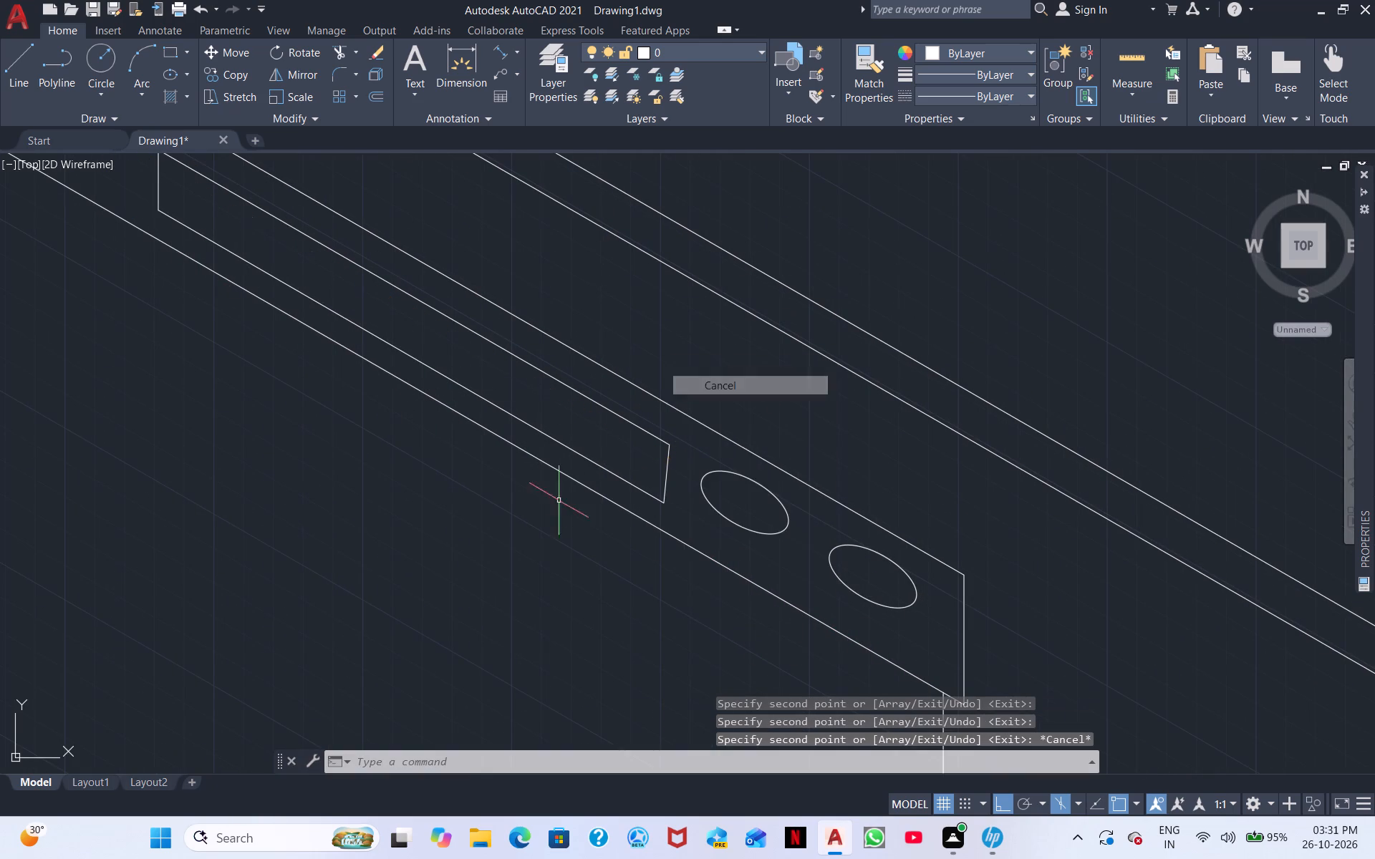
Examine the raised panel with its slot and ellipses in relation to the counter run and base cabinets.
{"action": "scroll", "coordinate": [508, 531], "scroll_direction": "down", "scroll_amount": 2}
{"action": "middle_click_drag", "start_coordinate": [478, 612], "coordinate": [576, 479]}
{"action": "scroll", "coordinate": [574, 497], "scroll_direction": "down", "scroll_amount": 1}
{"action": "middle_click_drag", "start_coordinate": [535, 548], "coordinate": [544, 528]}
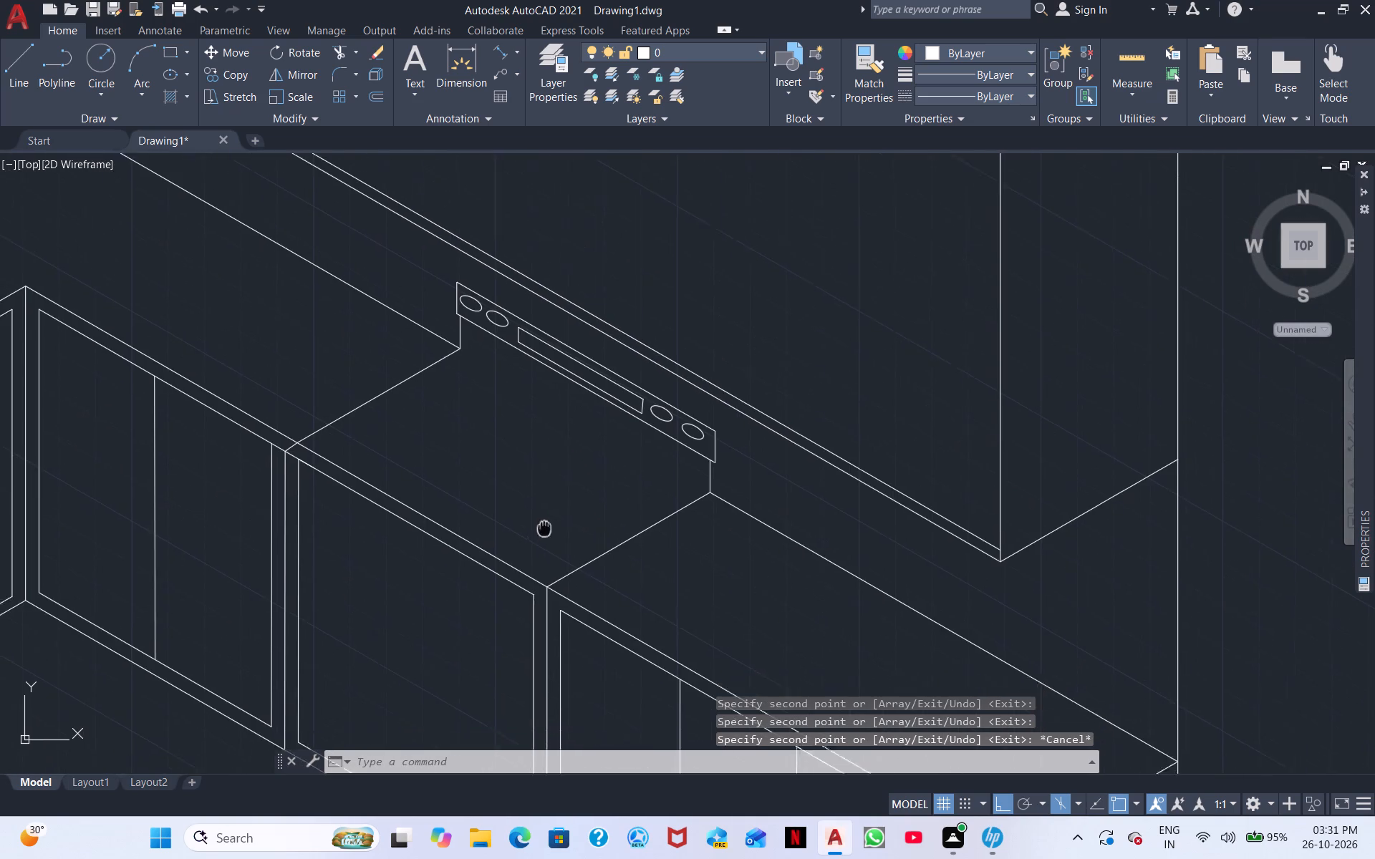
{"action": "middle_click_drag", "start_coordinate": [544, 528], "coordinate": [525, 450]}
{"action": "scroll", "coordinate": [493, 440], "scroll_direction": "down", "scroll_amount": 1}
{"action": "middle_click_drag", "start_coordinate": [499, 485], "coordinate": [390, 412]}
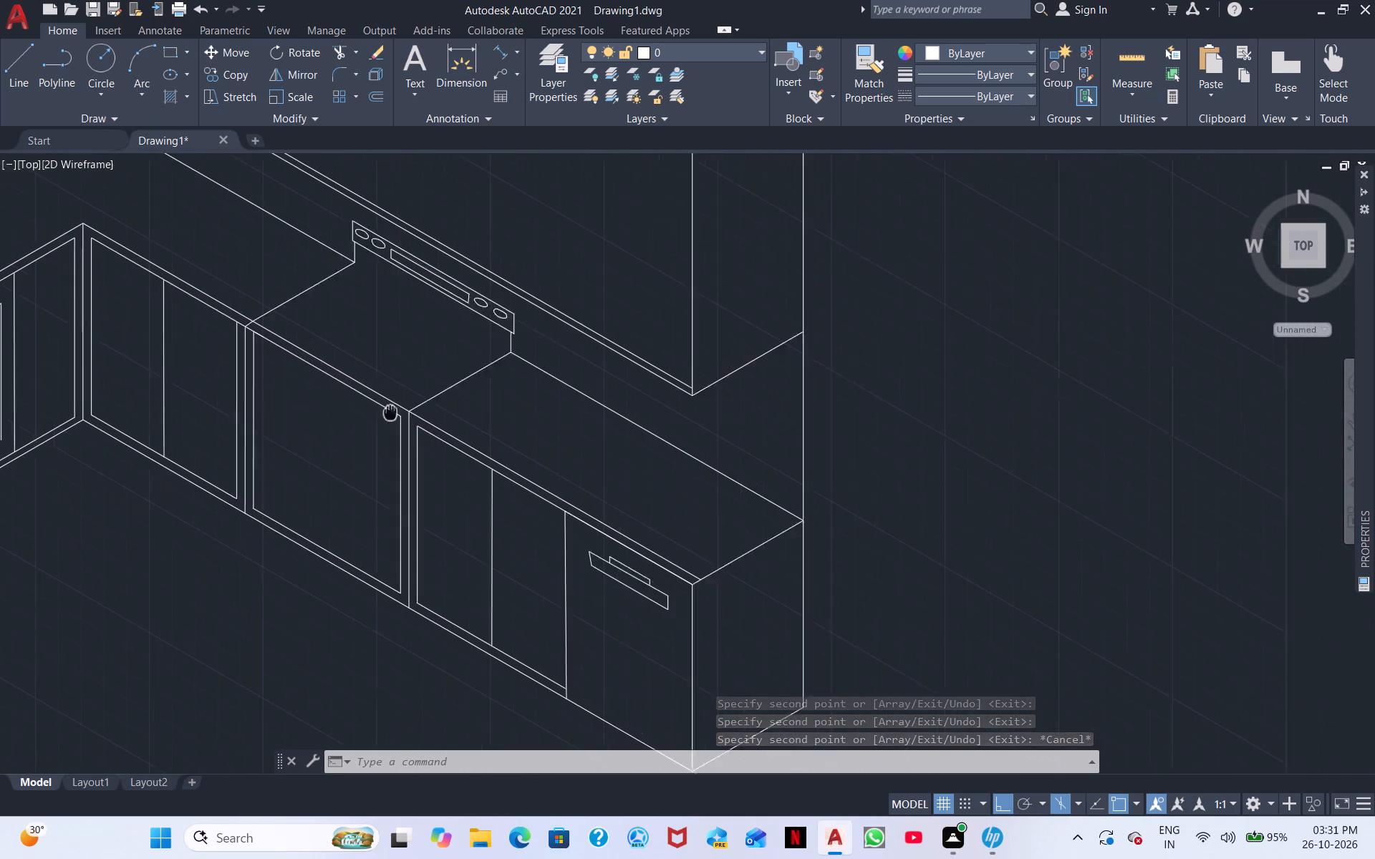
{"action": "middle_click_drag", "start_coordinate": [390, 412], "coordinate": [339, 389]}
{"action": "scroll", "coordinate": [442, 448], "scroll_direction": "down", "scroll_amount": 1}
{"action": "middle_click_drag", "start_coordinate": [442, 448], "coordinate": [410, 423]}
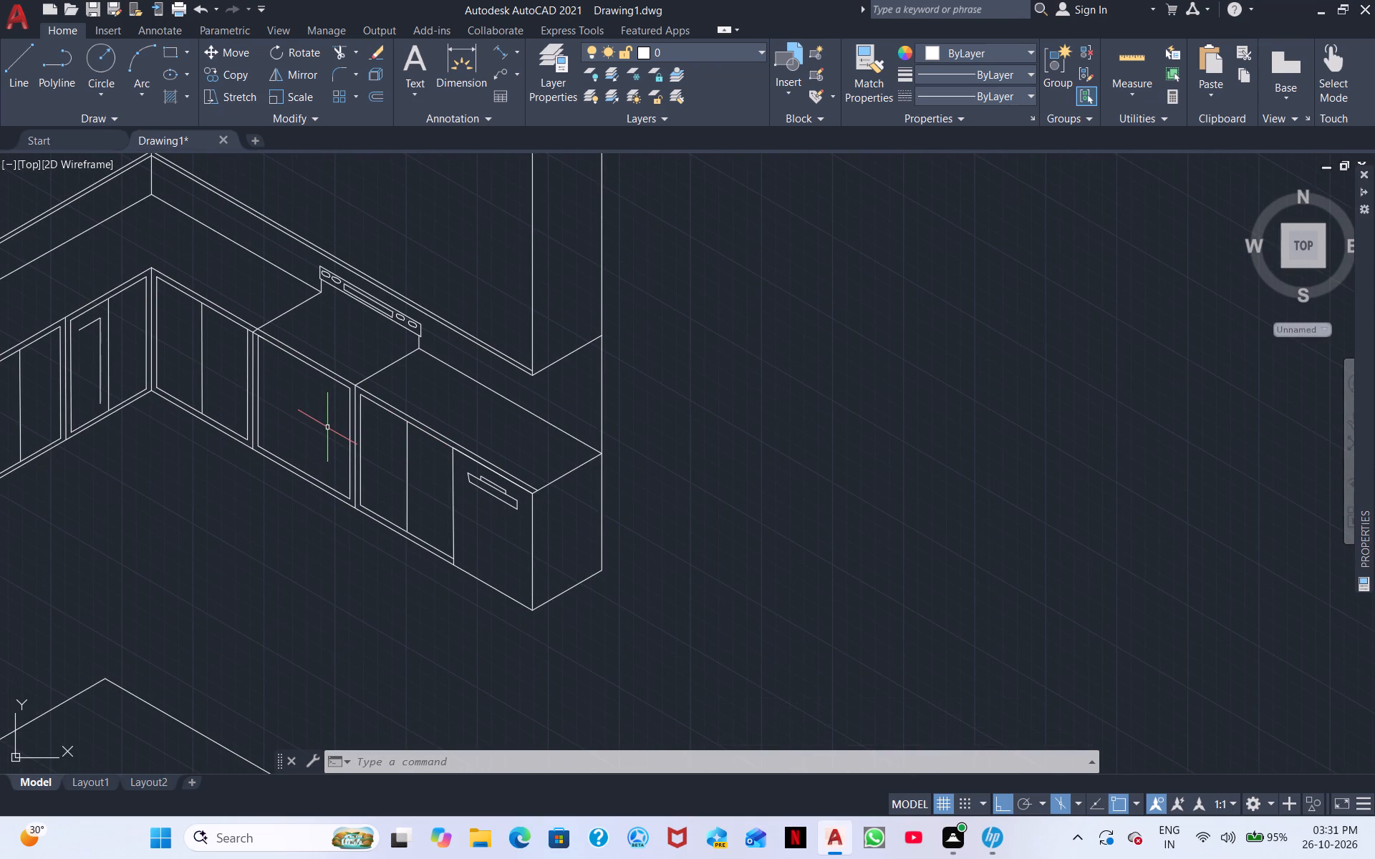
From the upper corner of the panel's end beyond the last ellipse, draw a short downward slant, then a vertical to the counter's back edge.
{"action": "scroll", "coordinate": [439, 361], "scroll_direction": "up", "scroll_amount": 3}
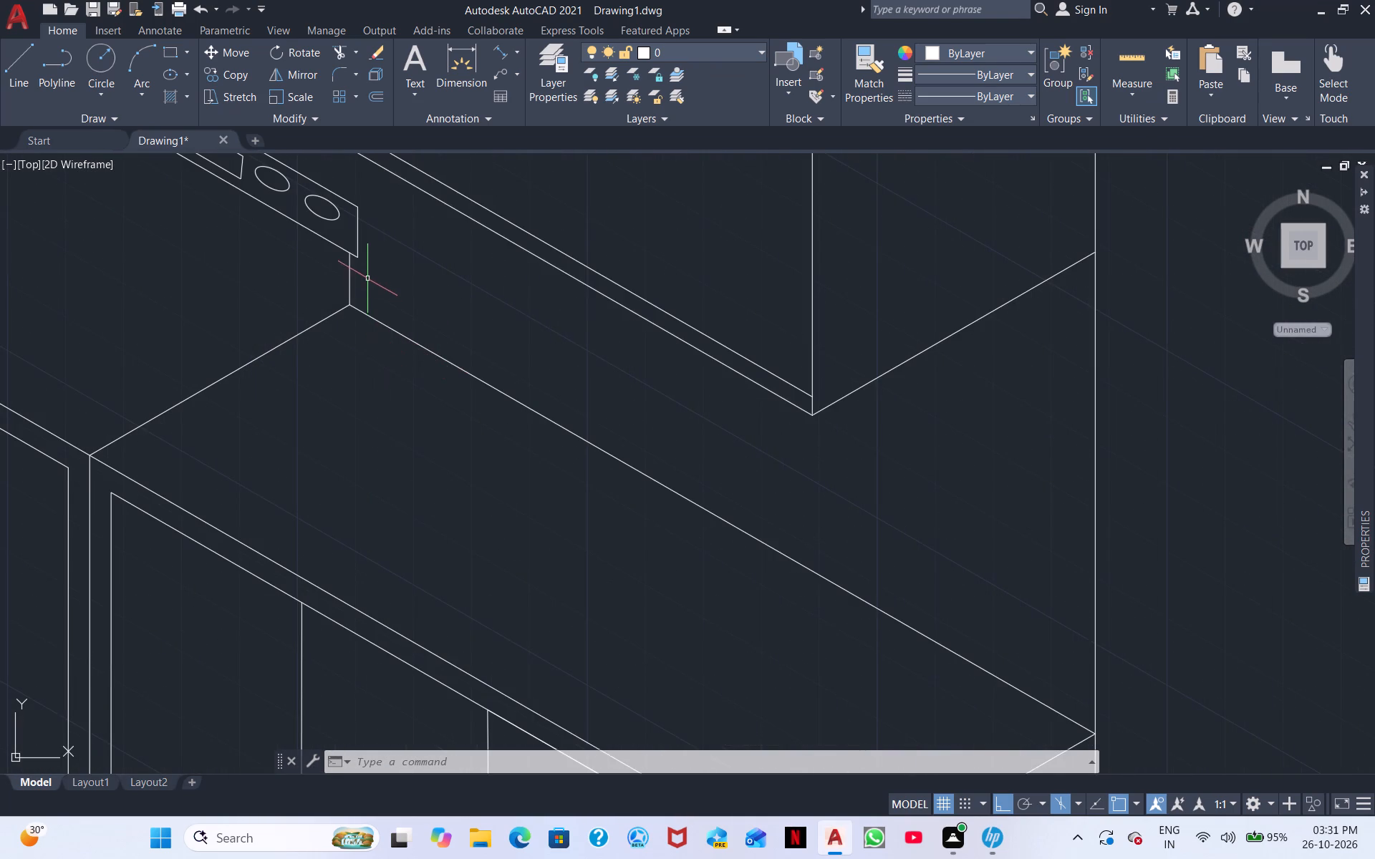
{"action": "scroll", "coordinate": [367, 276], "scroll_direction": "up", "scroll_amount": 3}
{"action": "middle_click_drag", "start_coordinate": [367, 266], "coordinate": [284, 534]}
{"action": "scroll", "coordinate": [269, 268], "scroll_direction": "down", "scroll_amount": 1}
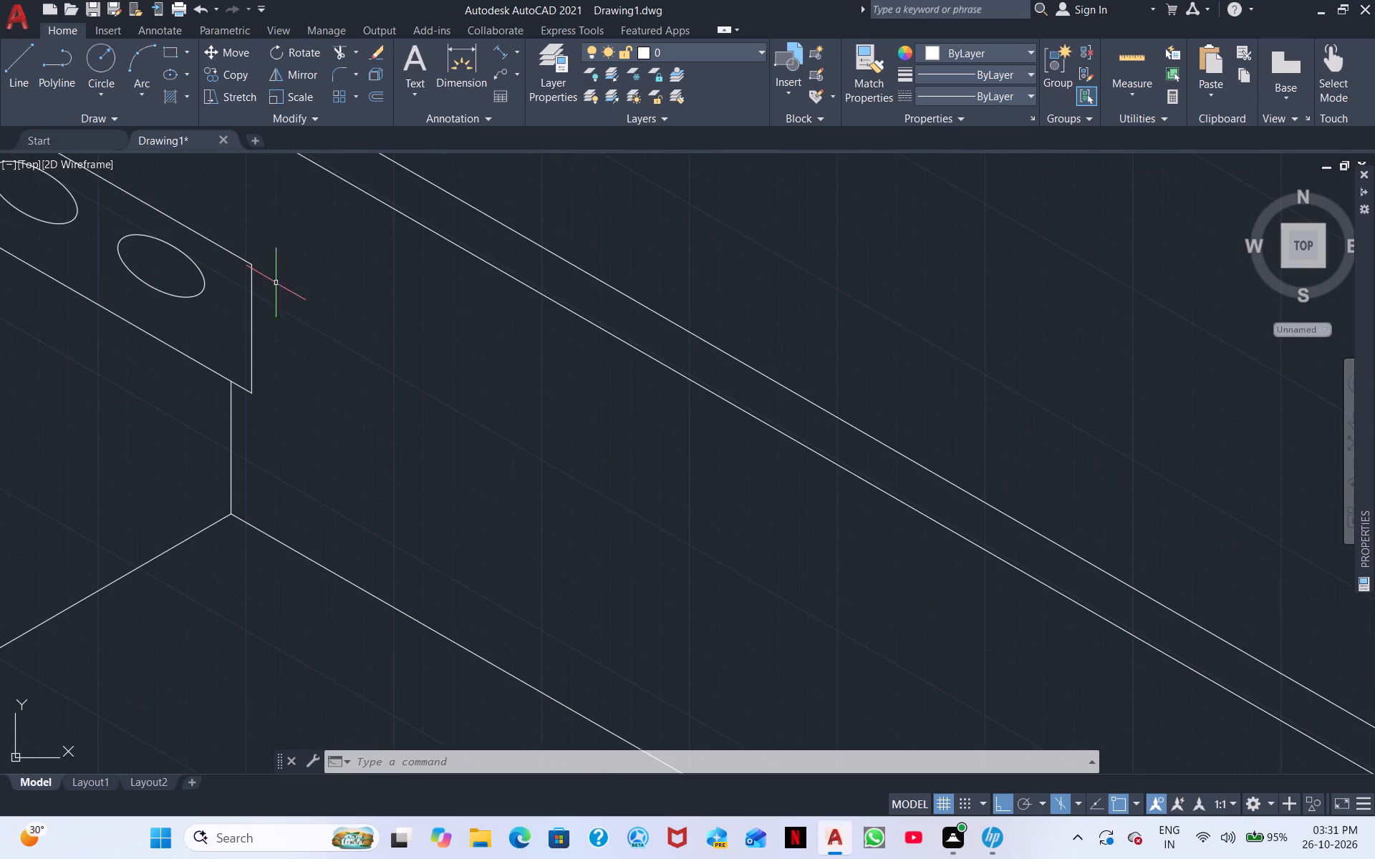
{"action": "left_click", "coordinate": [24, 47]}
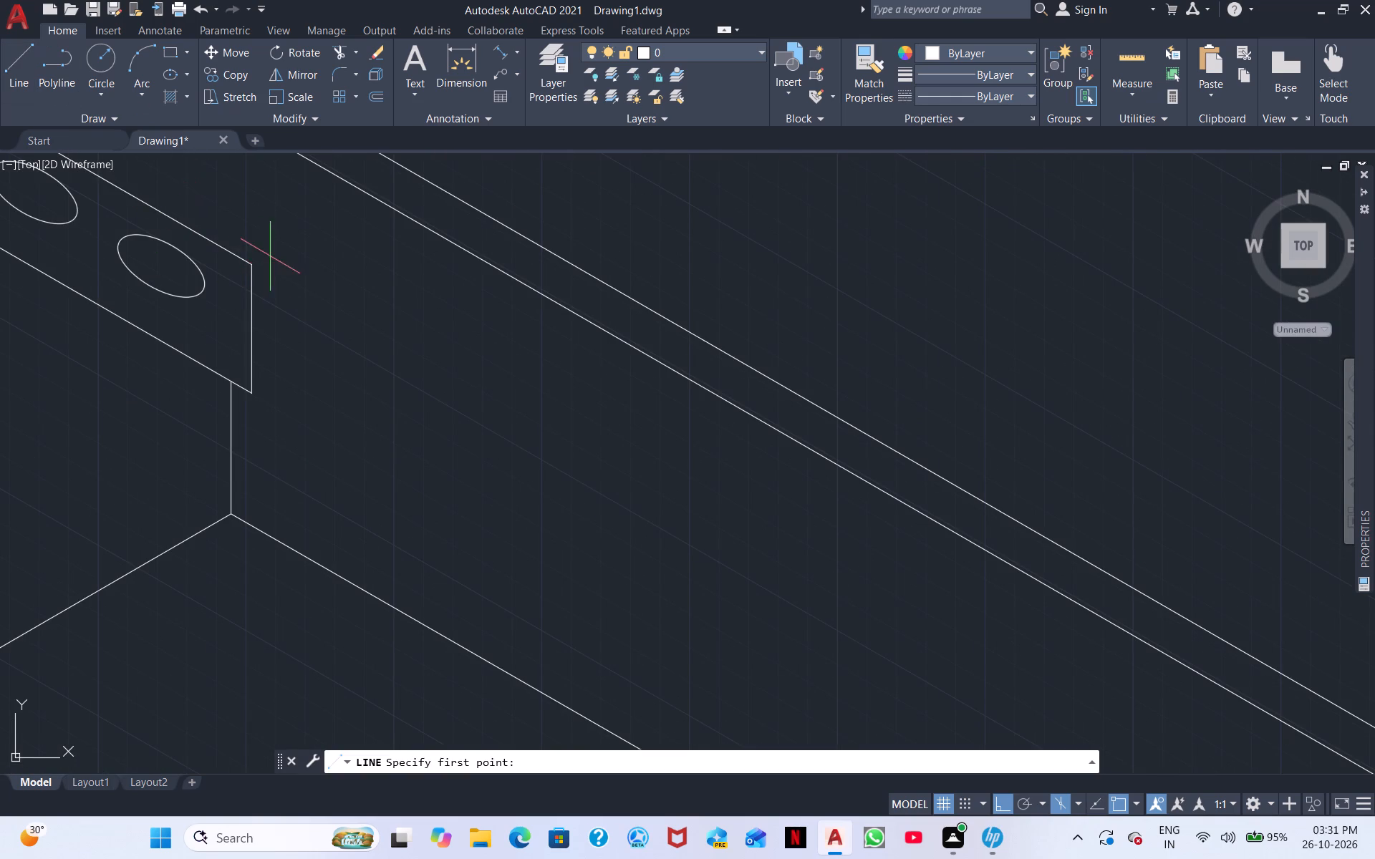
{"action": "left_click_drag", "start_coordinate": [252, 262], "coordinate": [259, 266]}
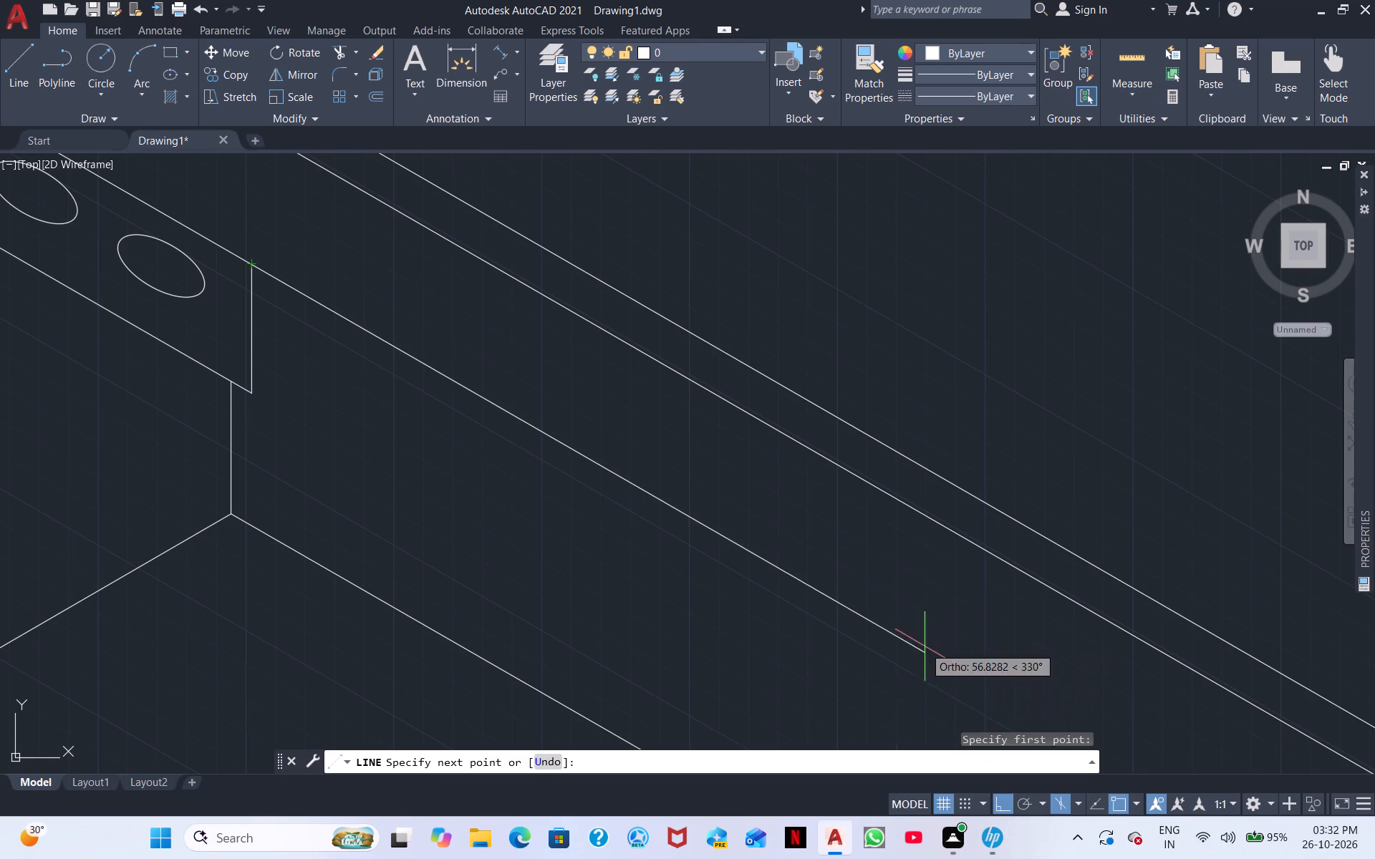
{"action": "left_click", "coordinate": [1000, 805]}
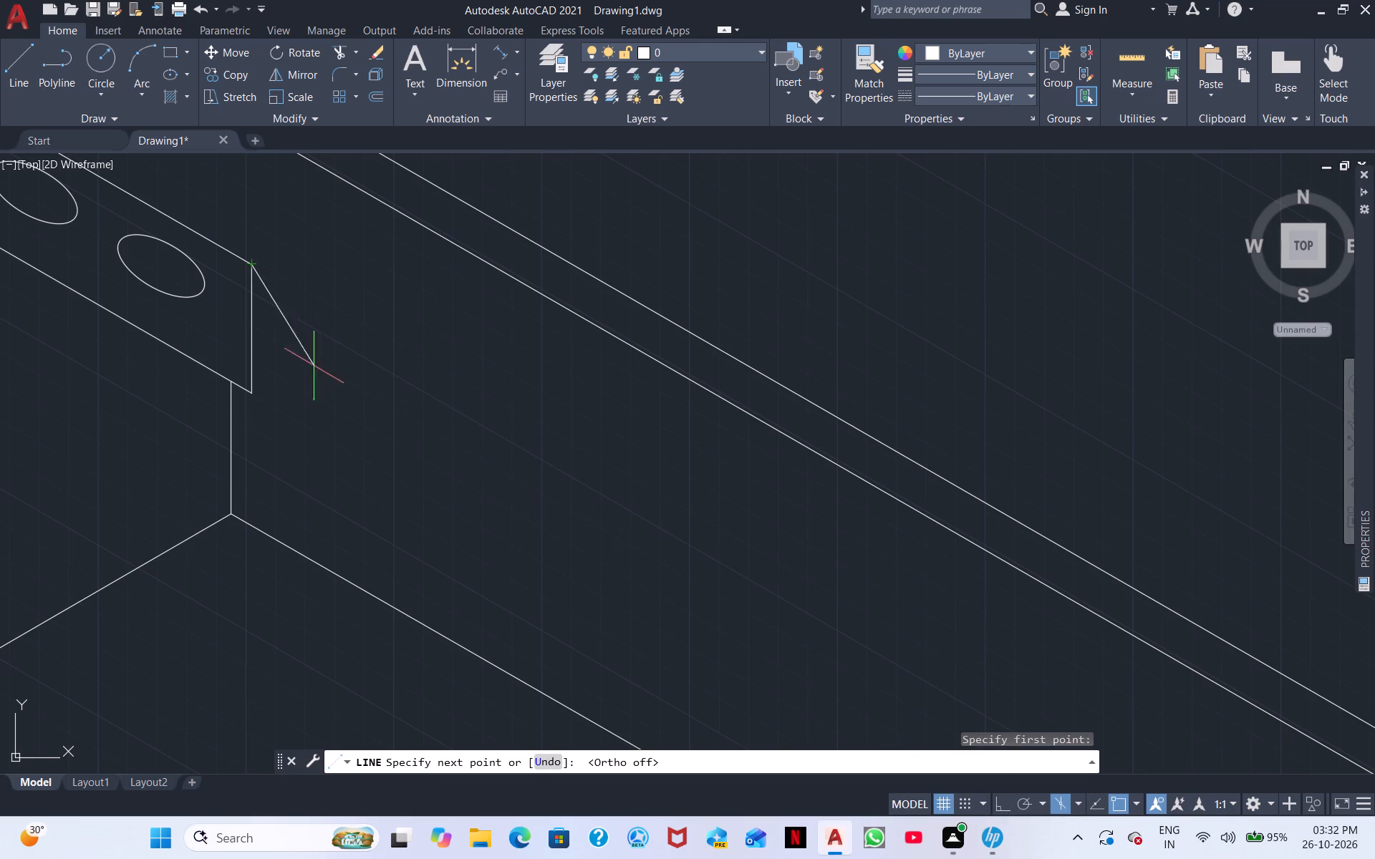
{"action": "left_click", "coordinate": [271, 293]}
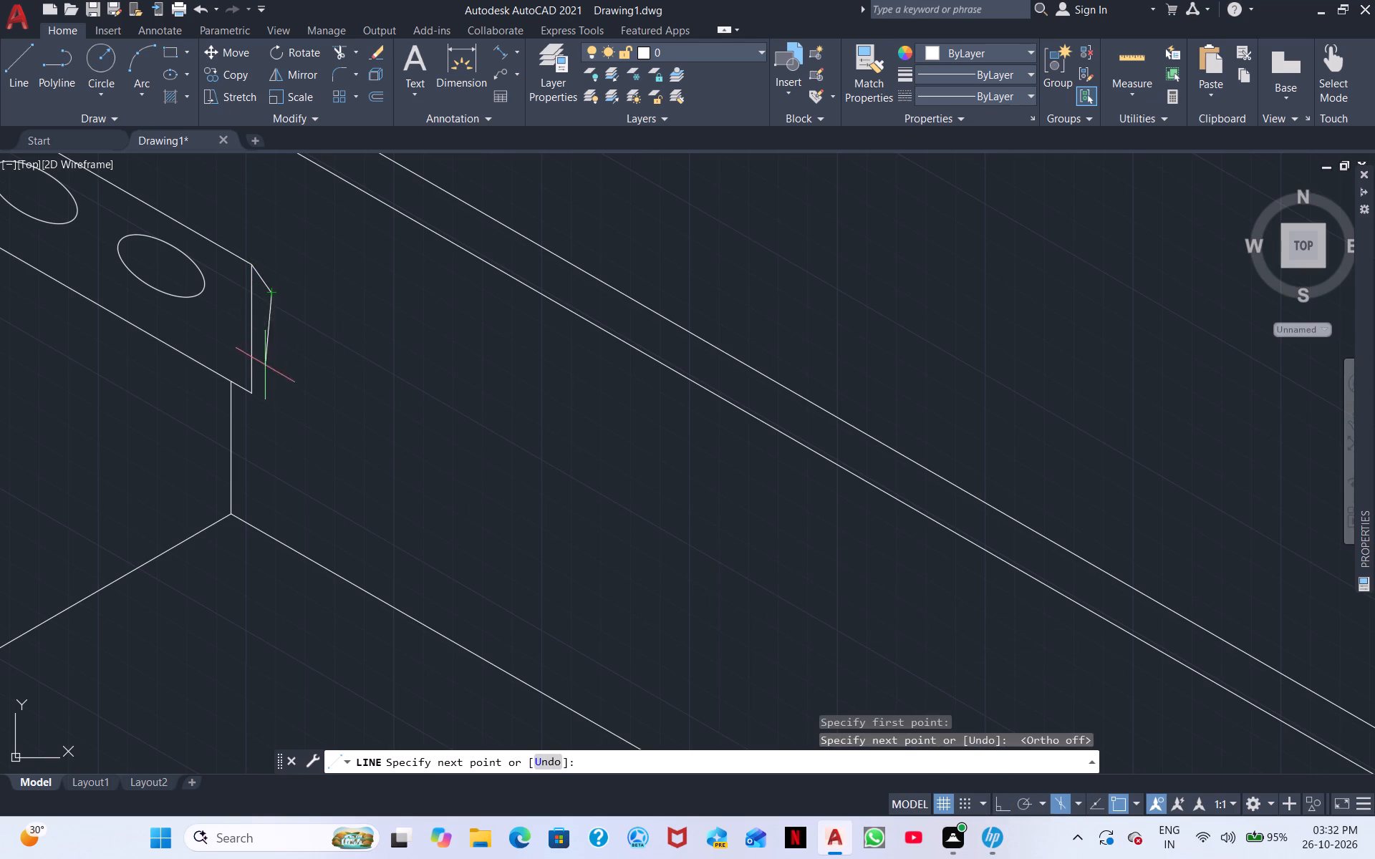
{"action": "left_click", "coordinate": [1006, 806]}
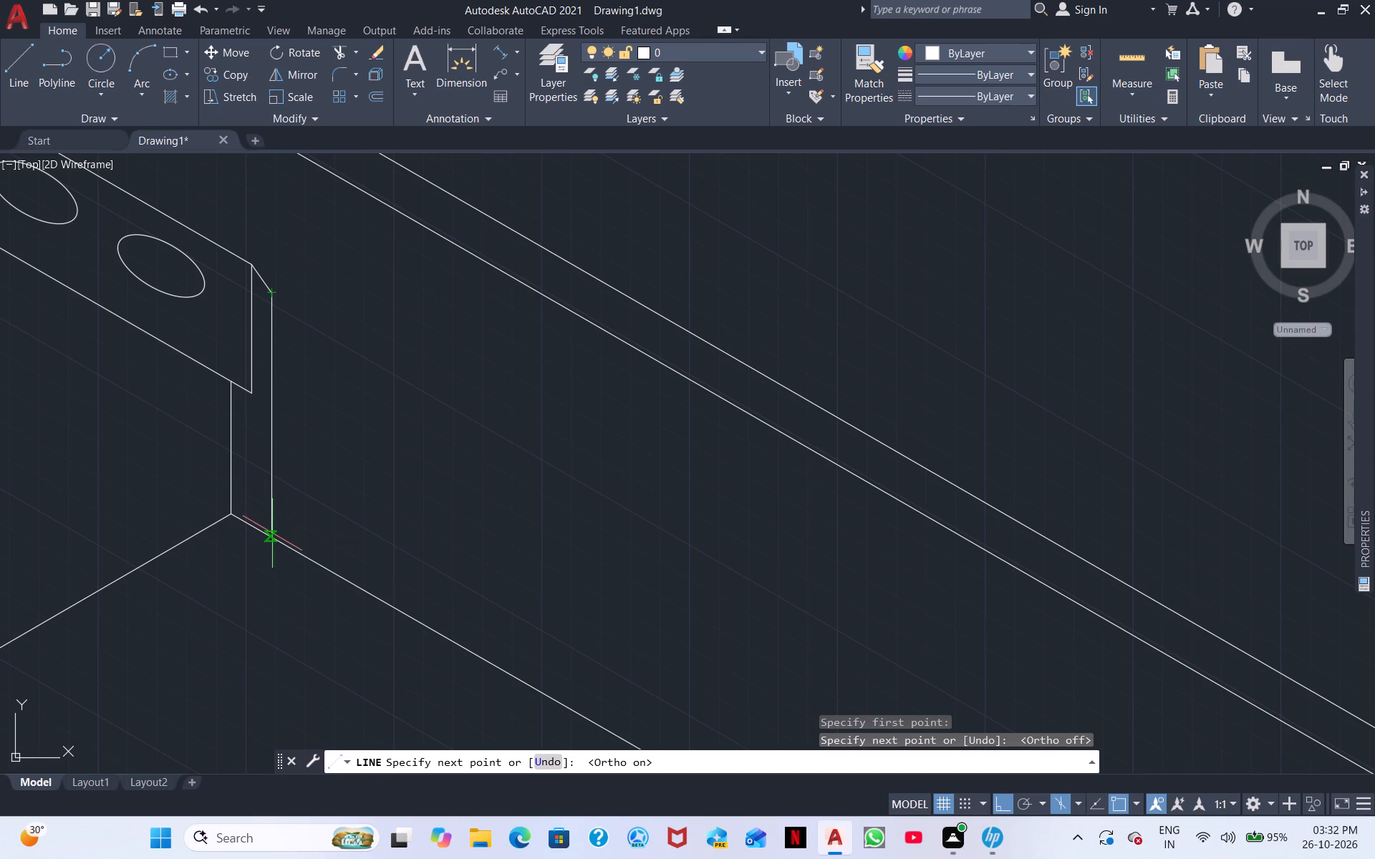
{"action": "left_click", "coordinate": [271, 540]}
{"action": "key", "text": "Escape"}
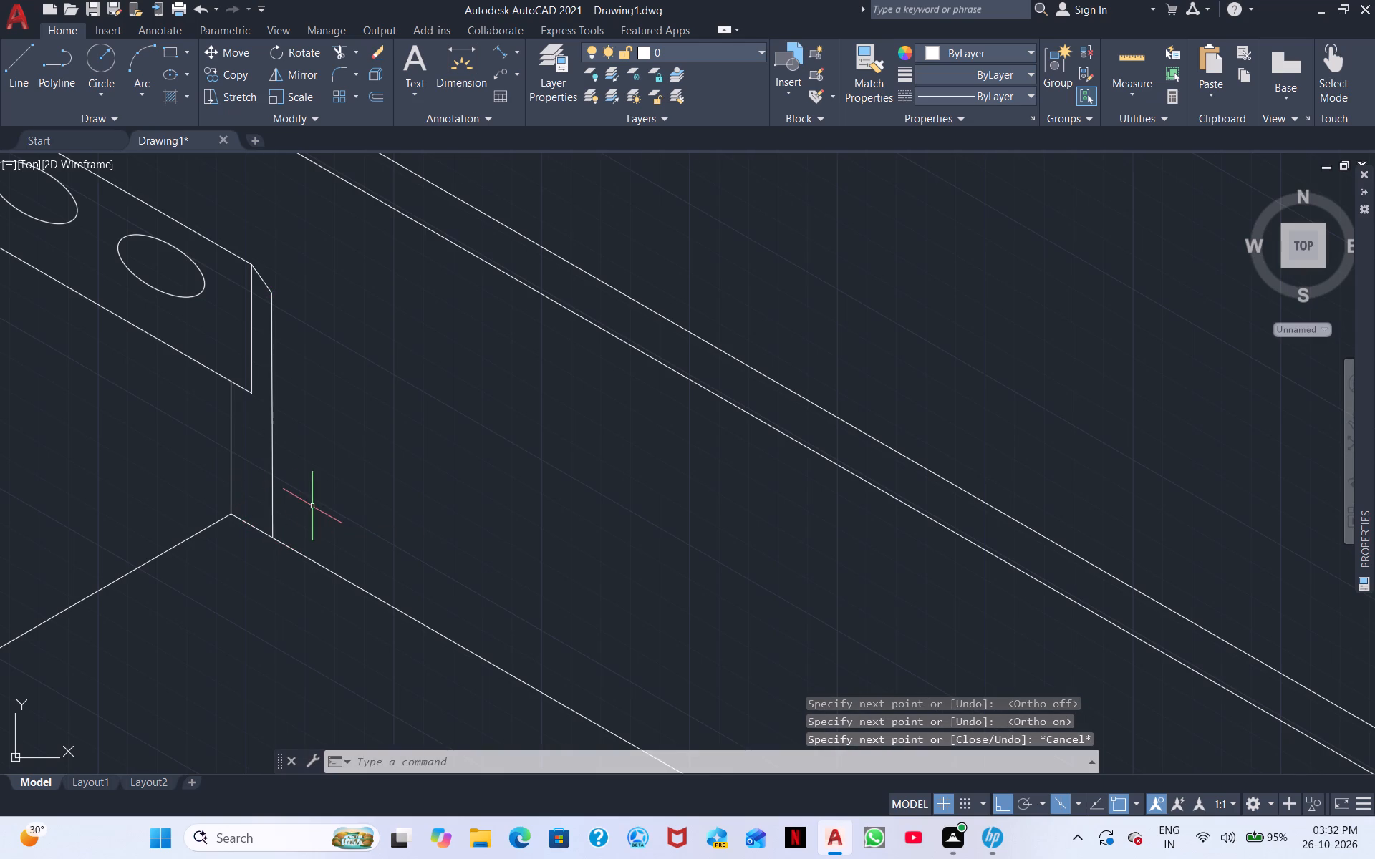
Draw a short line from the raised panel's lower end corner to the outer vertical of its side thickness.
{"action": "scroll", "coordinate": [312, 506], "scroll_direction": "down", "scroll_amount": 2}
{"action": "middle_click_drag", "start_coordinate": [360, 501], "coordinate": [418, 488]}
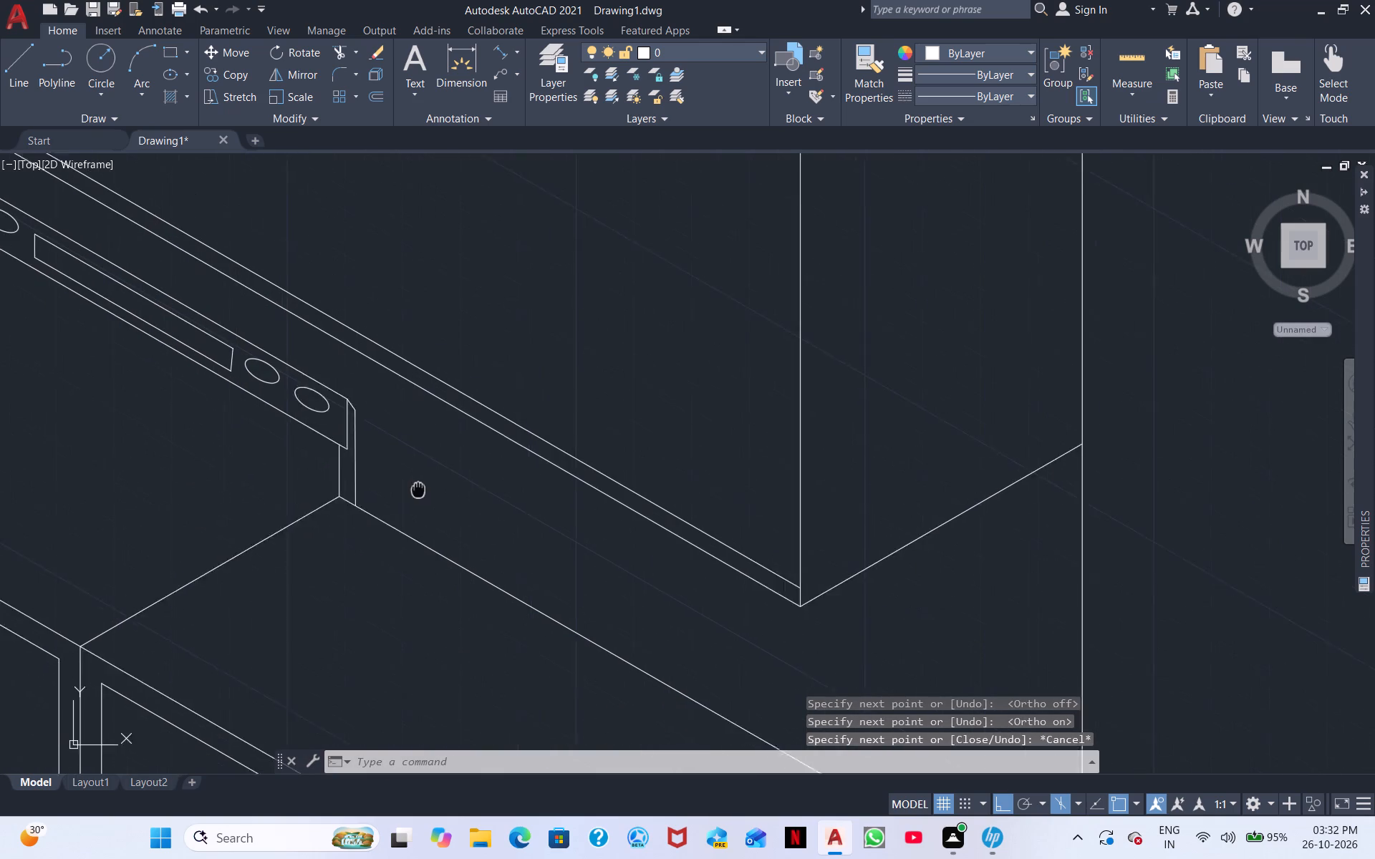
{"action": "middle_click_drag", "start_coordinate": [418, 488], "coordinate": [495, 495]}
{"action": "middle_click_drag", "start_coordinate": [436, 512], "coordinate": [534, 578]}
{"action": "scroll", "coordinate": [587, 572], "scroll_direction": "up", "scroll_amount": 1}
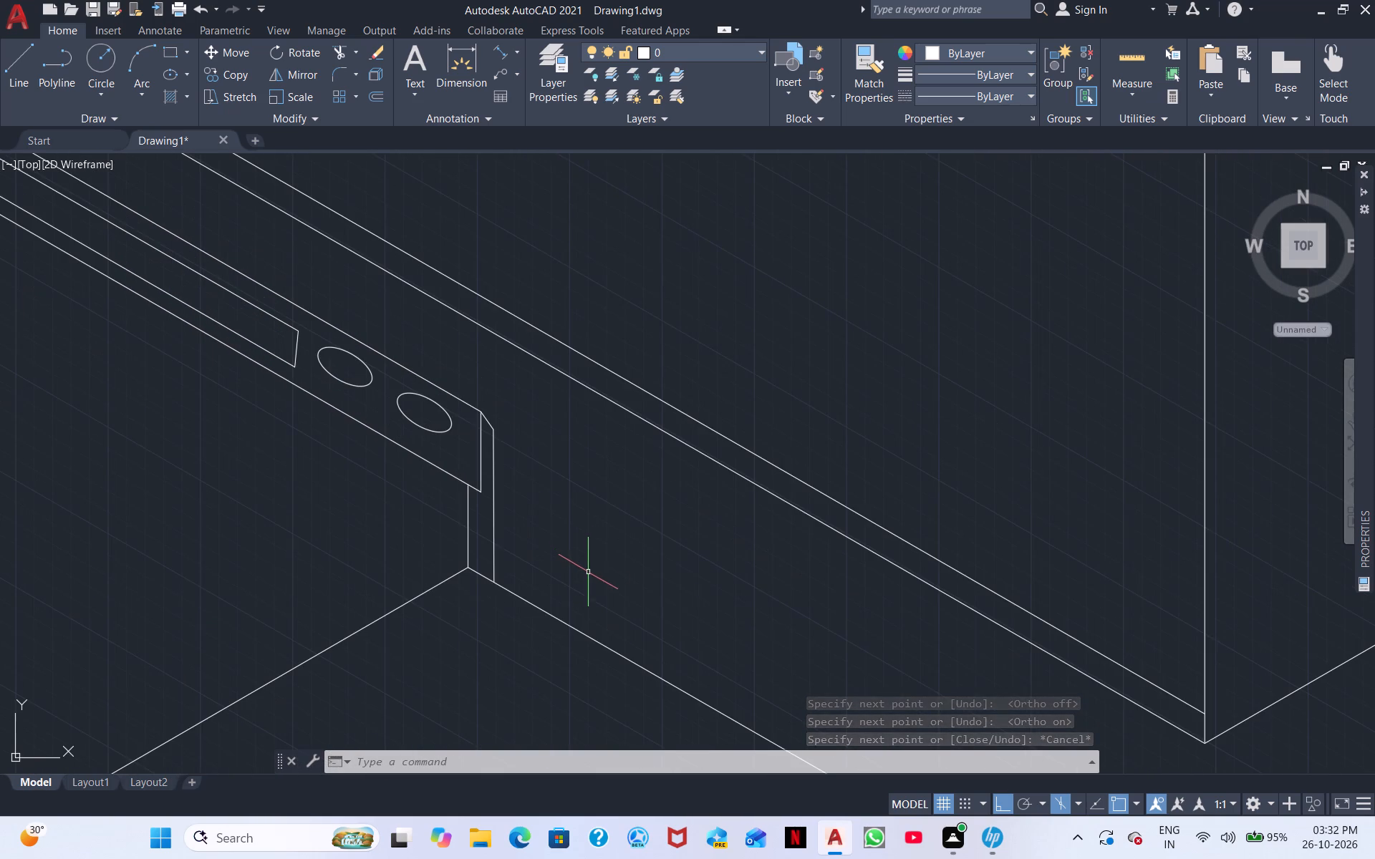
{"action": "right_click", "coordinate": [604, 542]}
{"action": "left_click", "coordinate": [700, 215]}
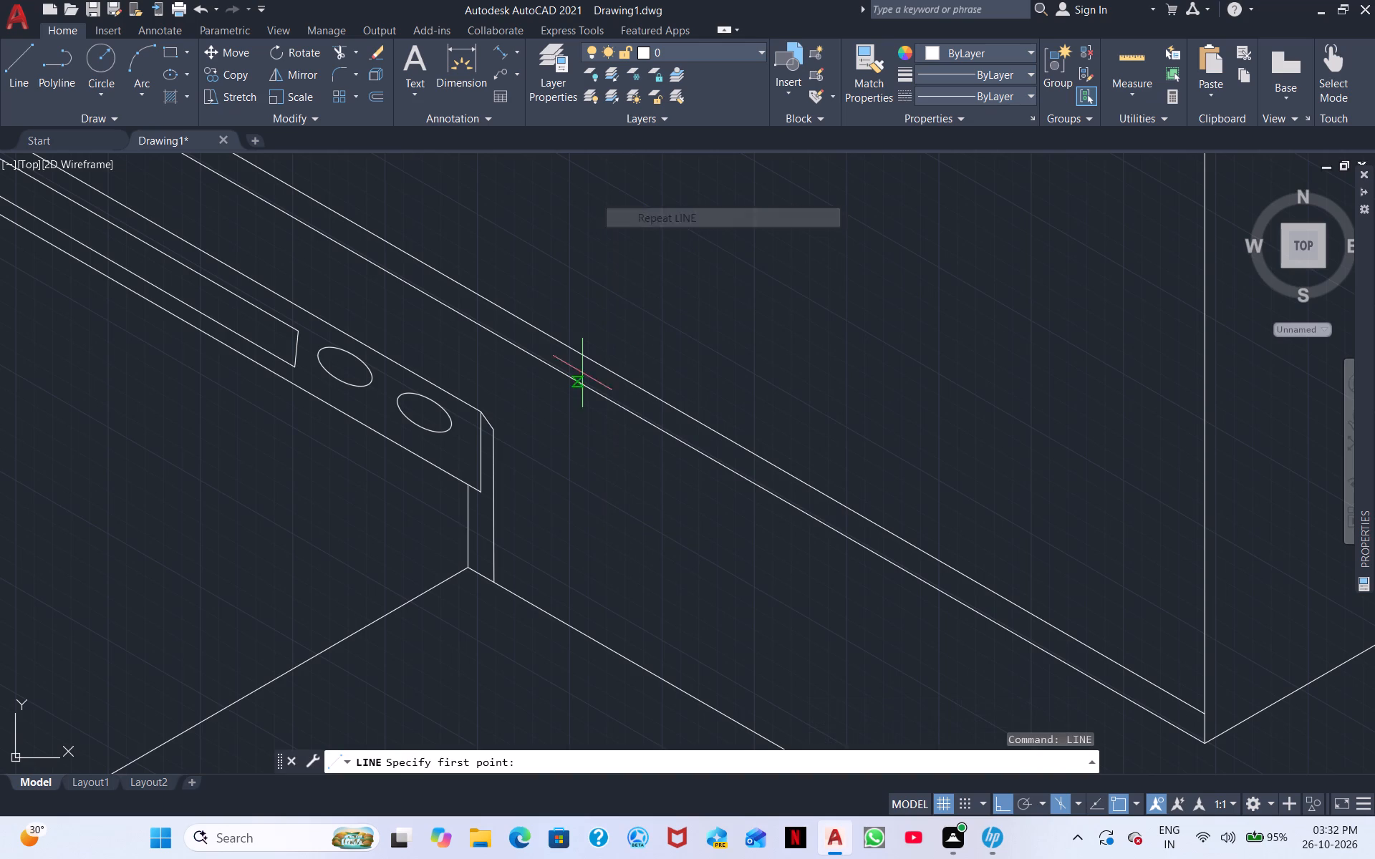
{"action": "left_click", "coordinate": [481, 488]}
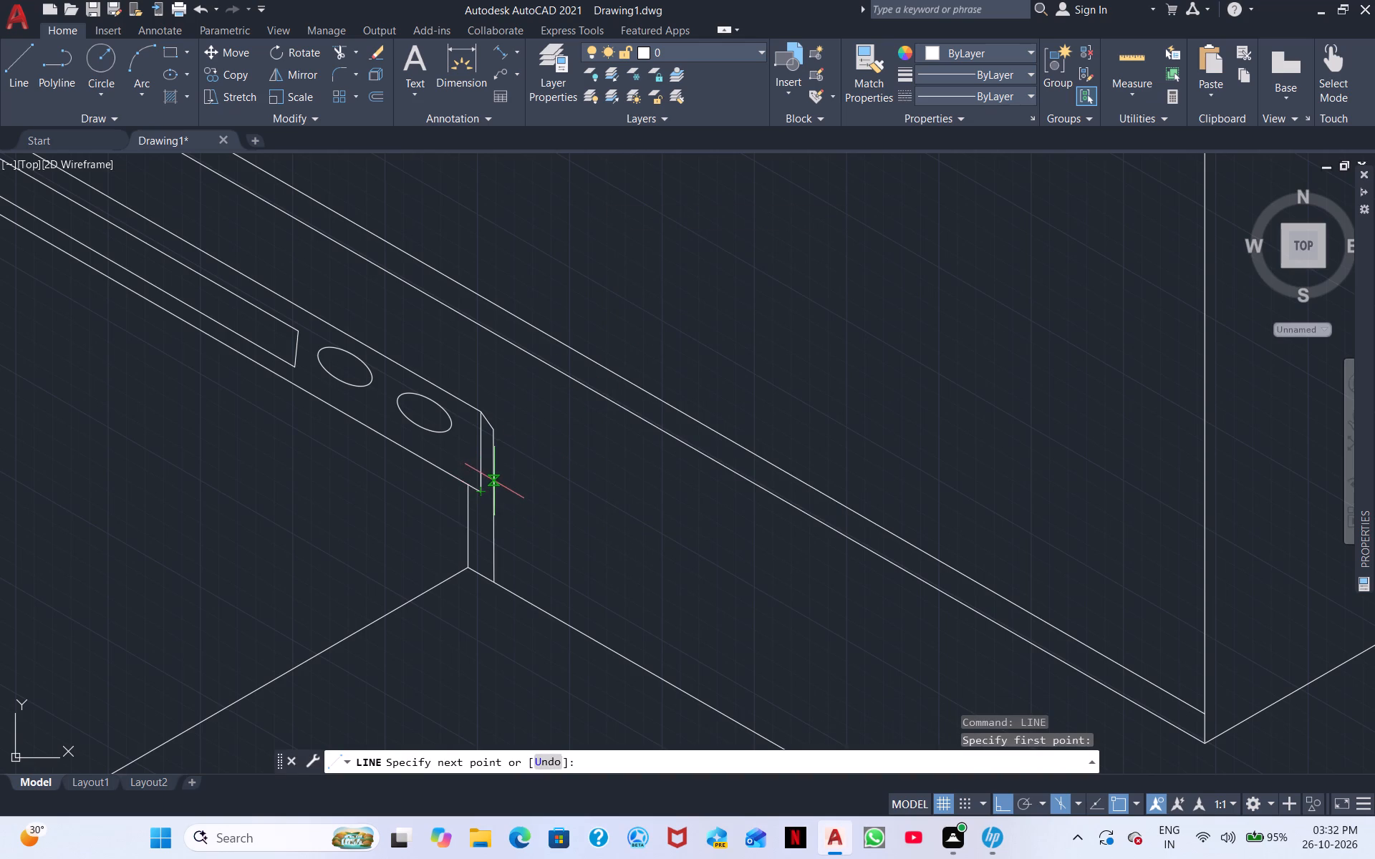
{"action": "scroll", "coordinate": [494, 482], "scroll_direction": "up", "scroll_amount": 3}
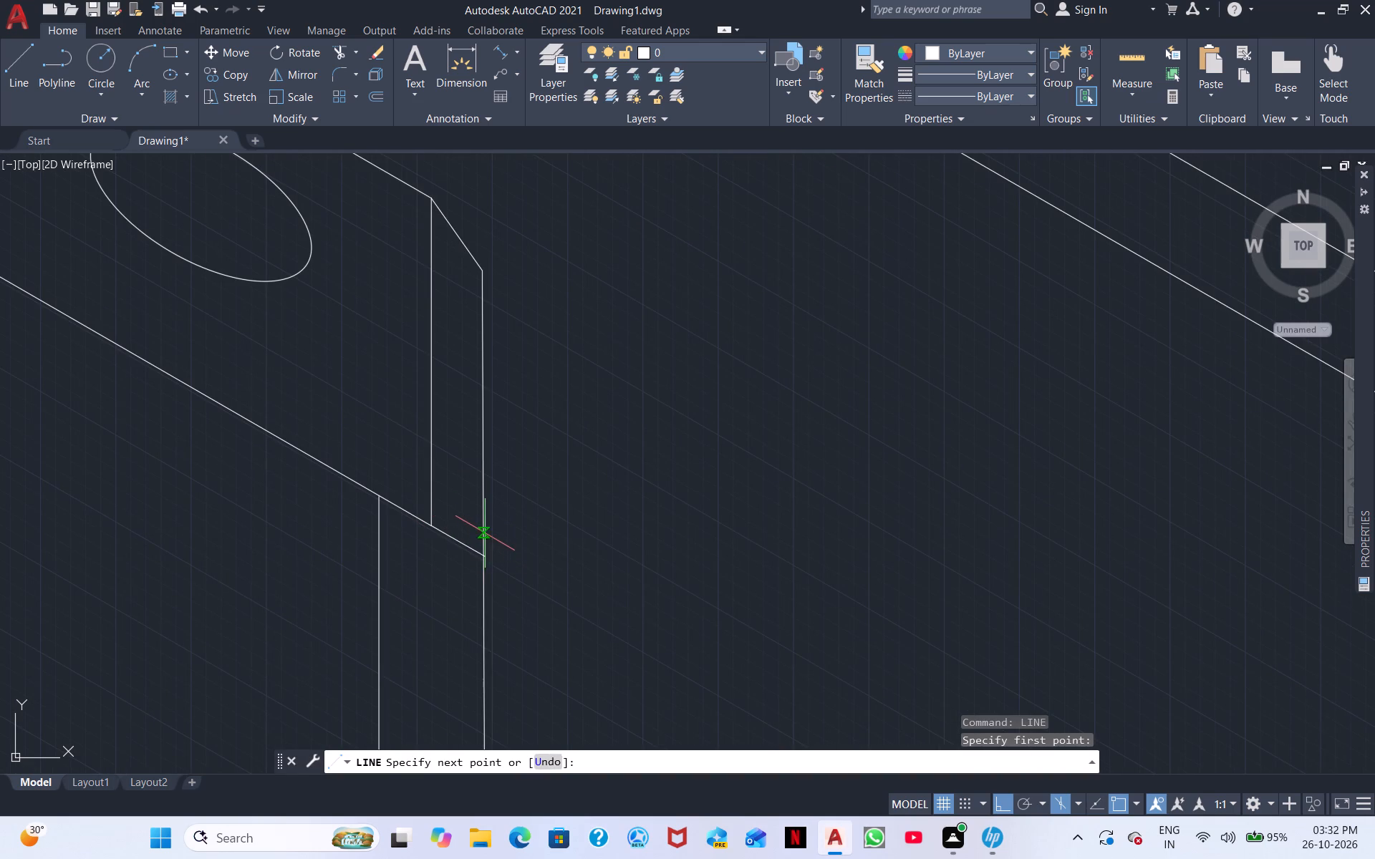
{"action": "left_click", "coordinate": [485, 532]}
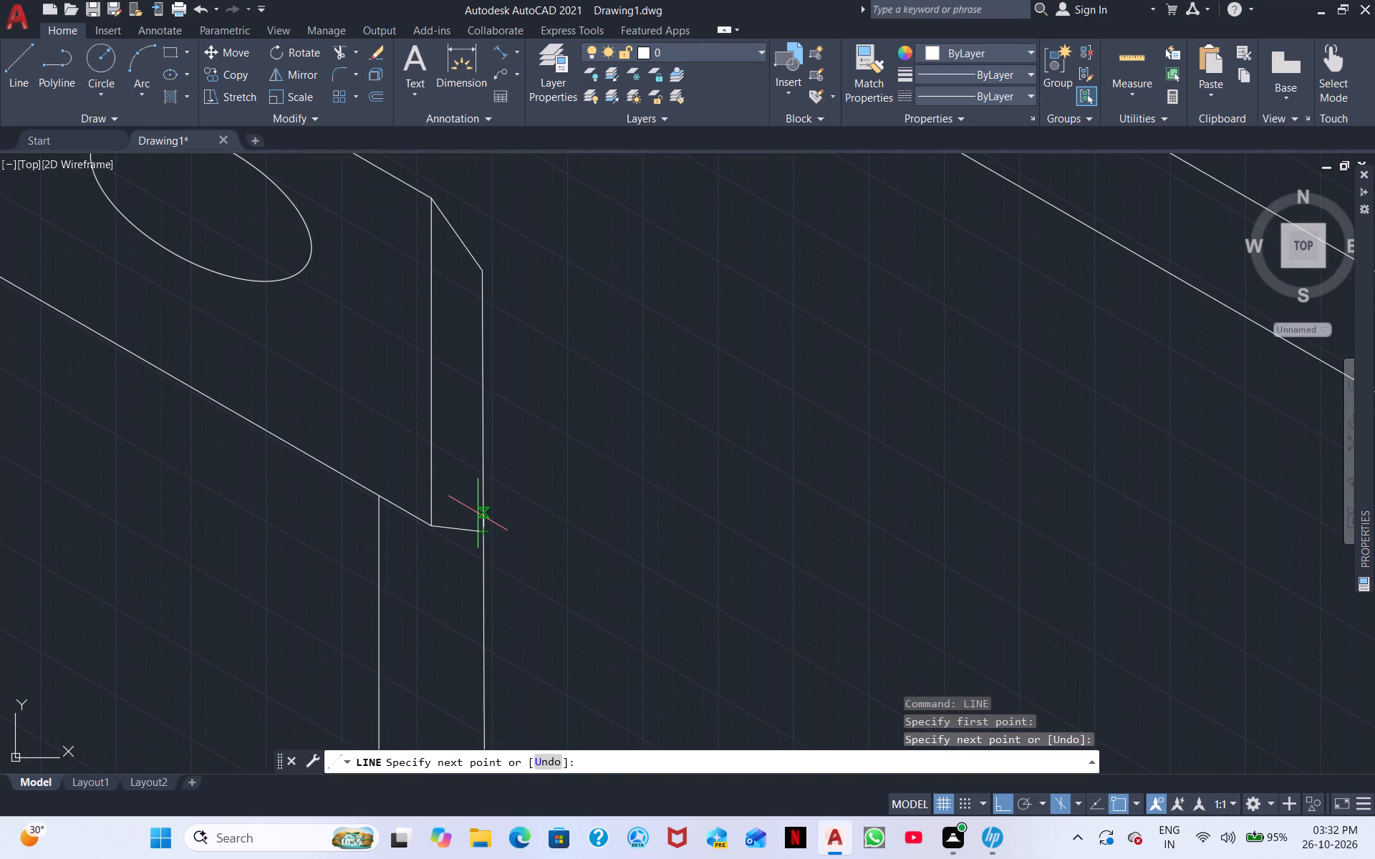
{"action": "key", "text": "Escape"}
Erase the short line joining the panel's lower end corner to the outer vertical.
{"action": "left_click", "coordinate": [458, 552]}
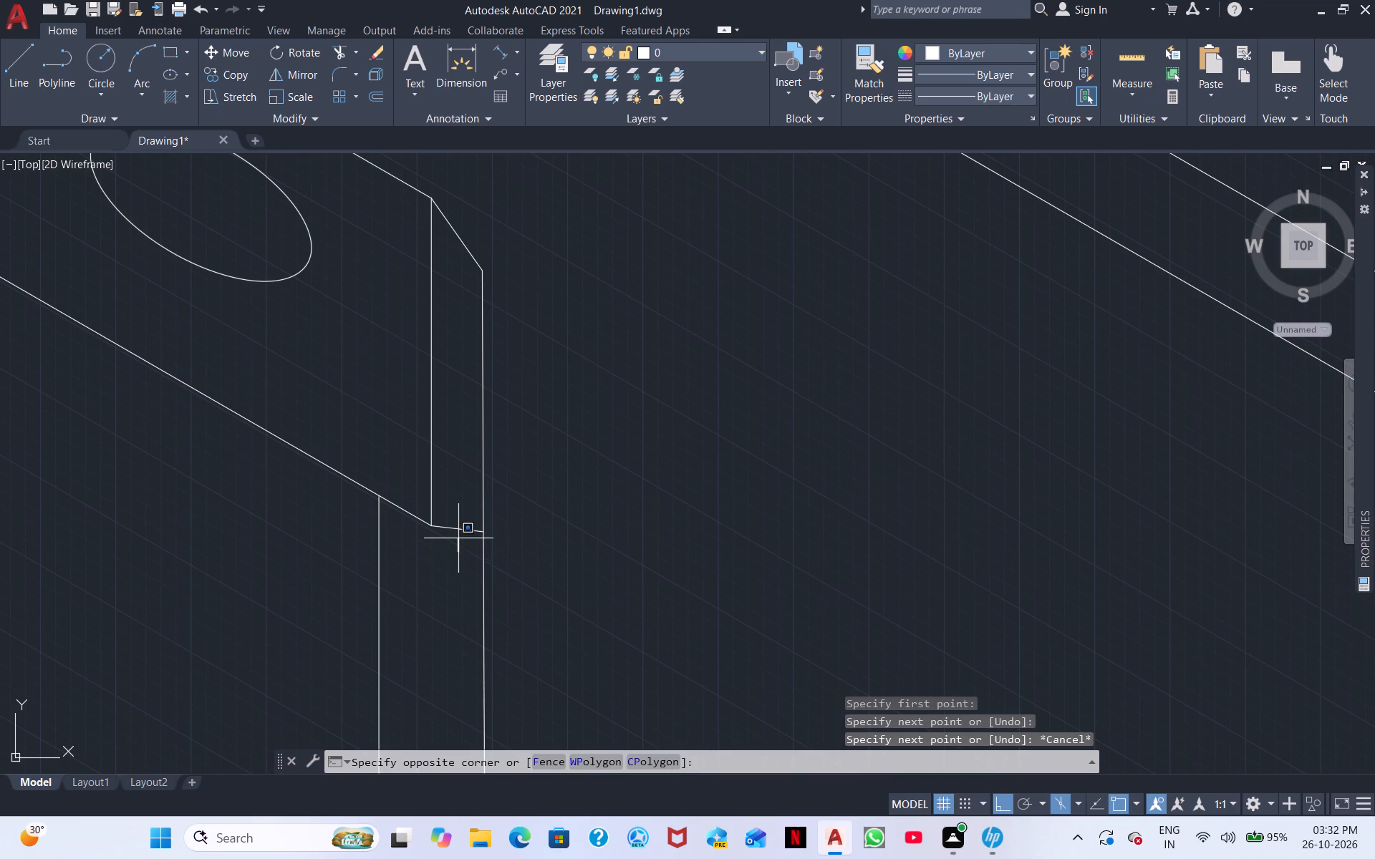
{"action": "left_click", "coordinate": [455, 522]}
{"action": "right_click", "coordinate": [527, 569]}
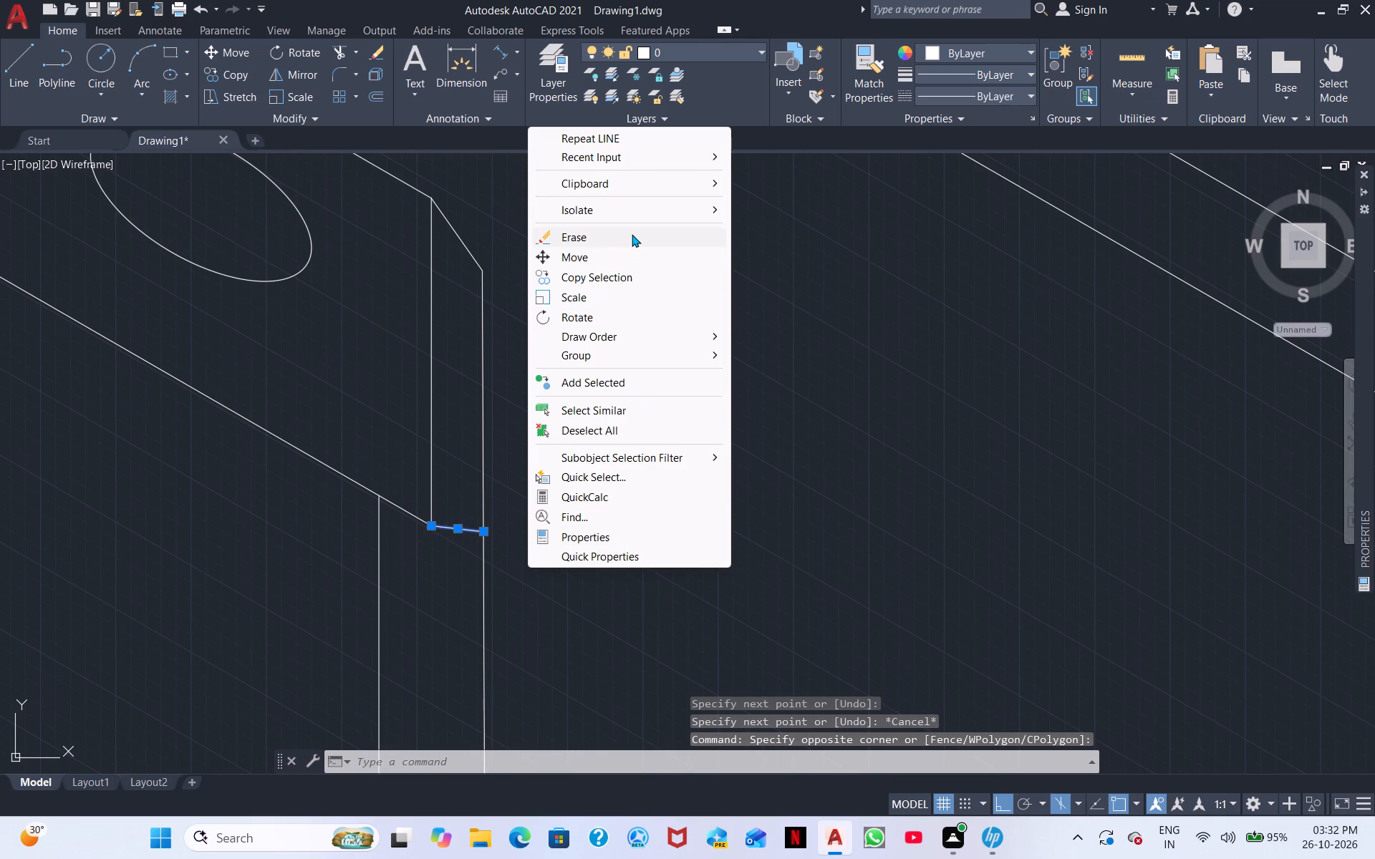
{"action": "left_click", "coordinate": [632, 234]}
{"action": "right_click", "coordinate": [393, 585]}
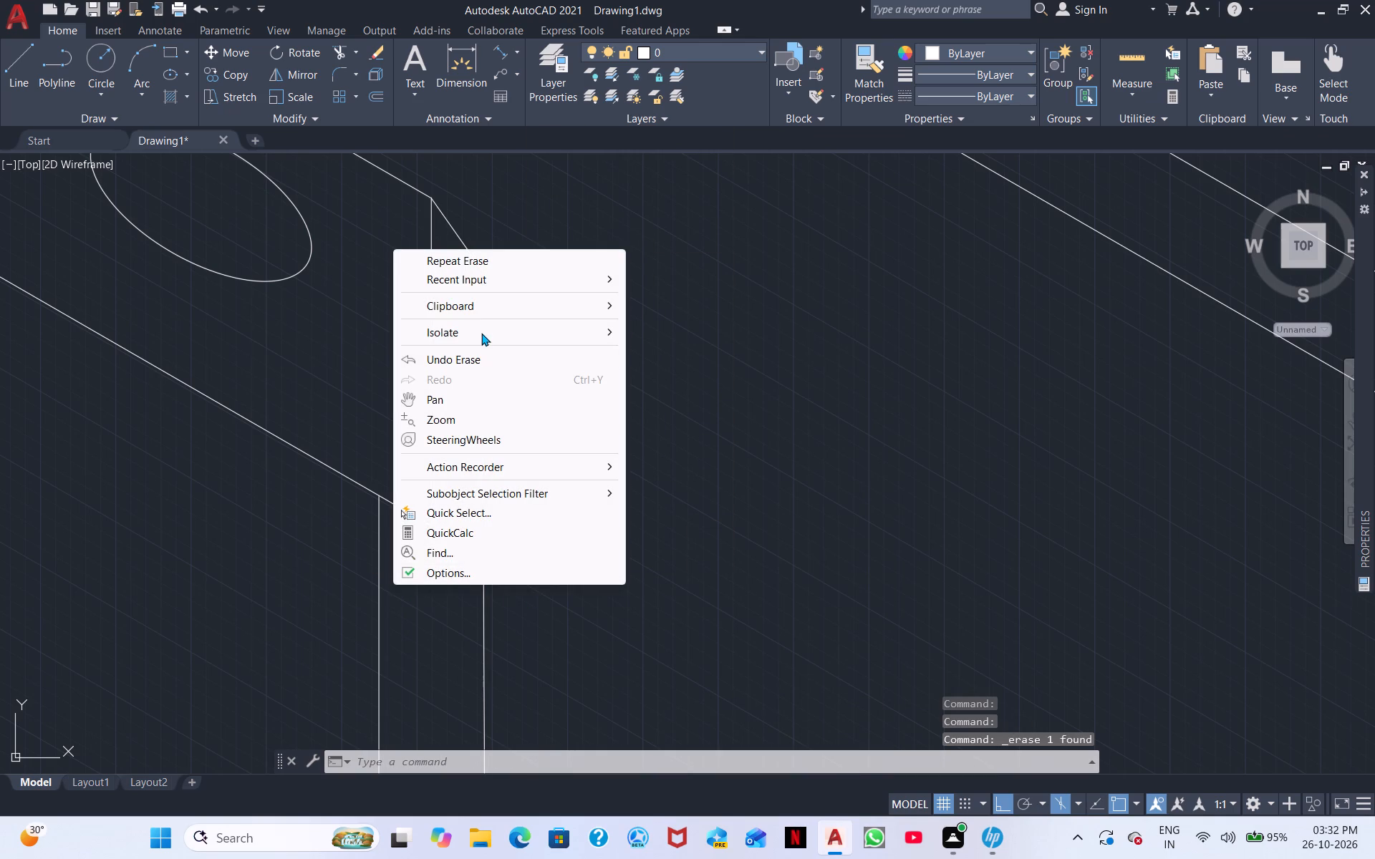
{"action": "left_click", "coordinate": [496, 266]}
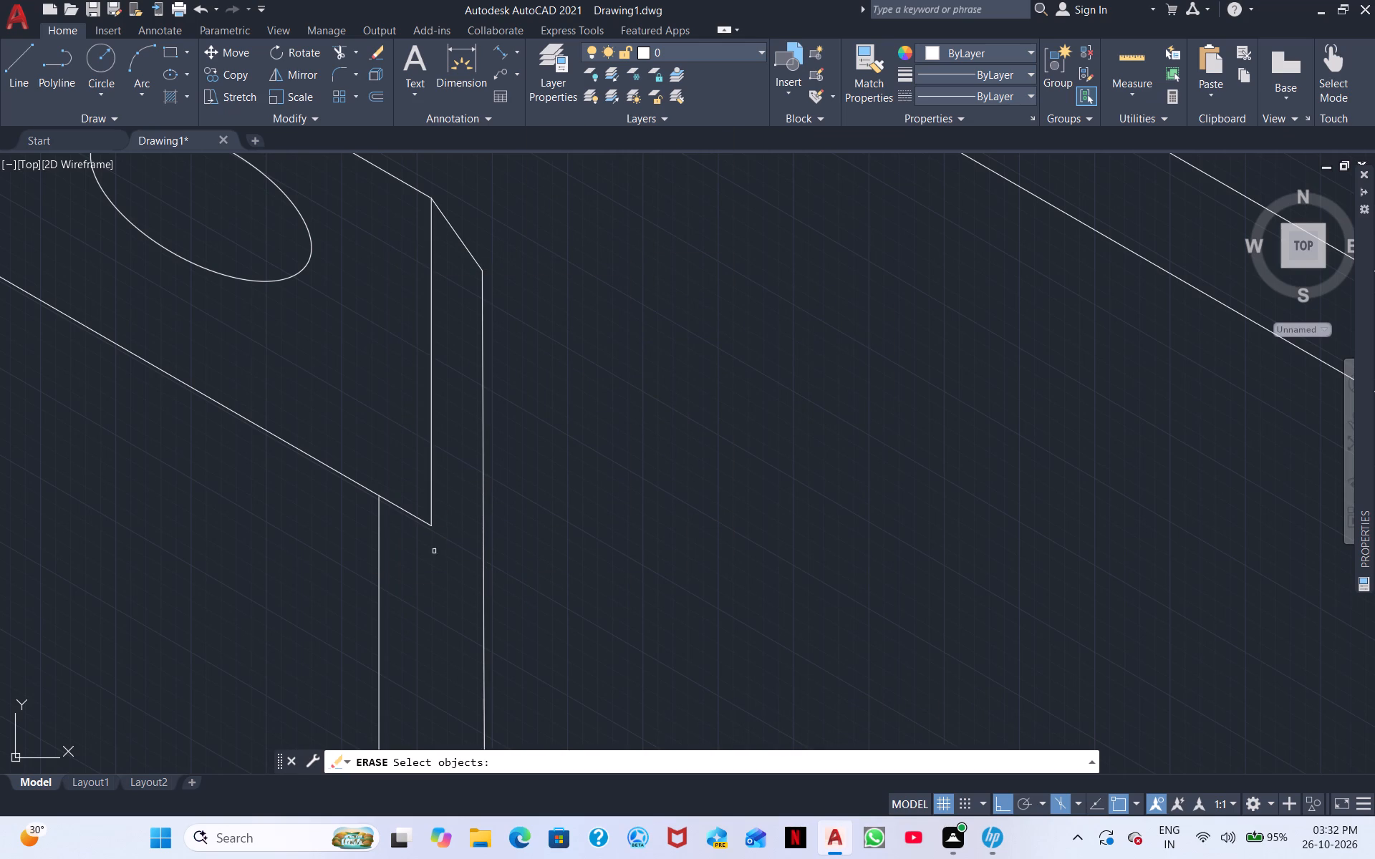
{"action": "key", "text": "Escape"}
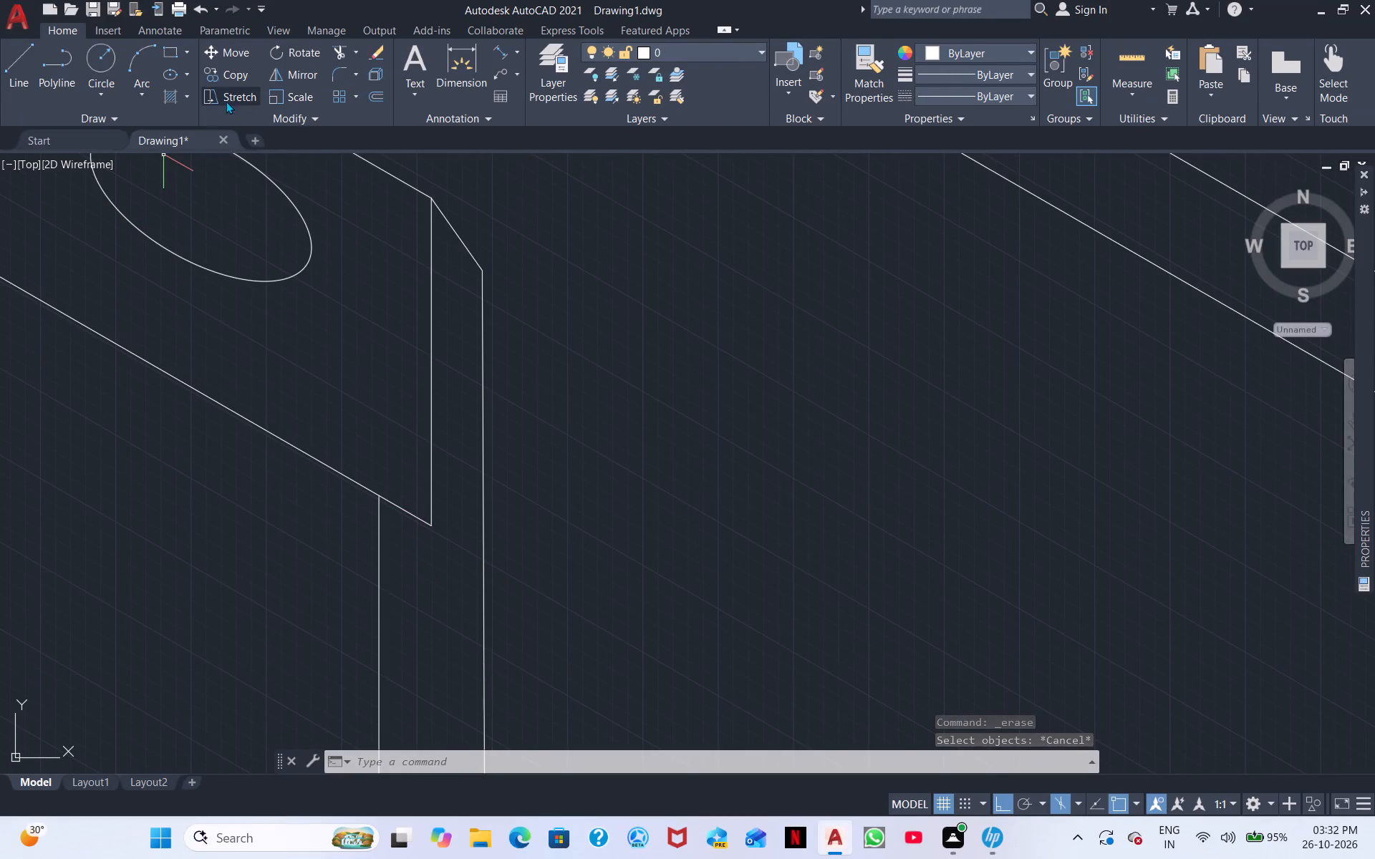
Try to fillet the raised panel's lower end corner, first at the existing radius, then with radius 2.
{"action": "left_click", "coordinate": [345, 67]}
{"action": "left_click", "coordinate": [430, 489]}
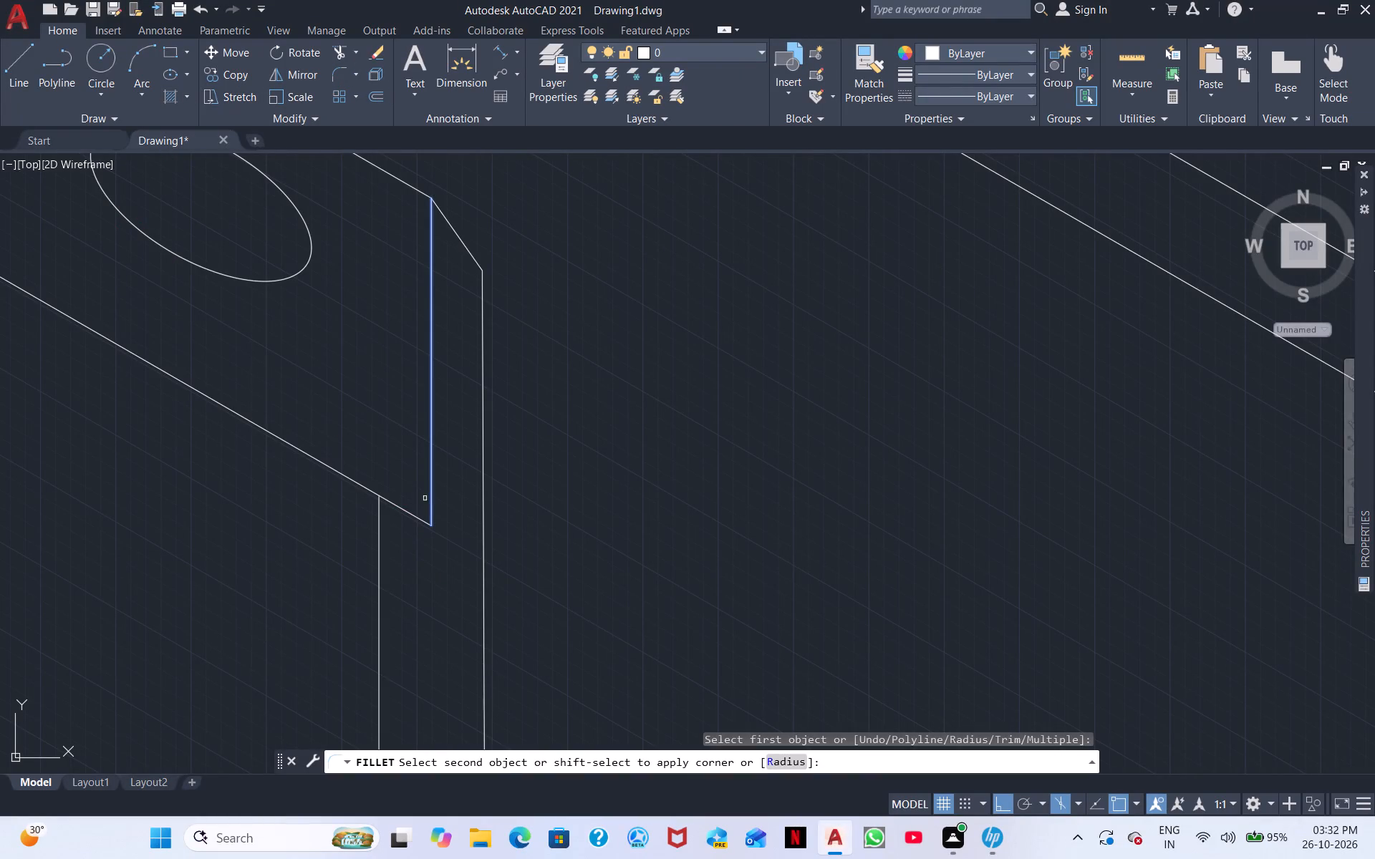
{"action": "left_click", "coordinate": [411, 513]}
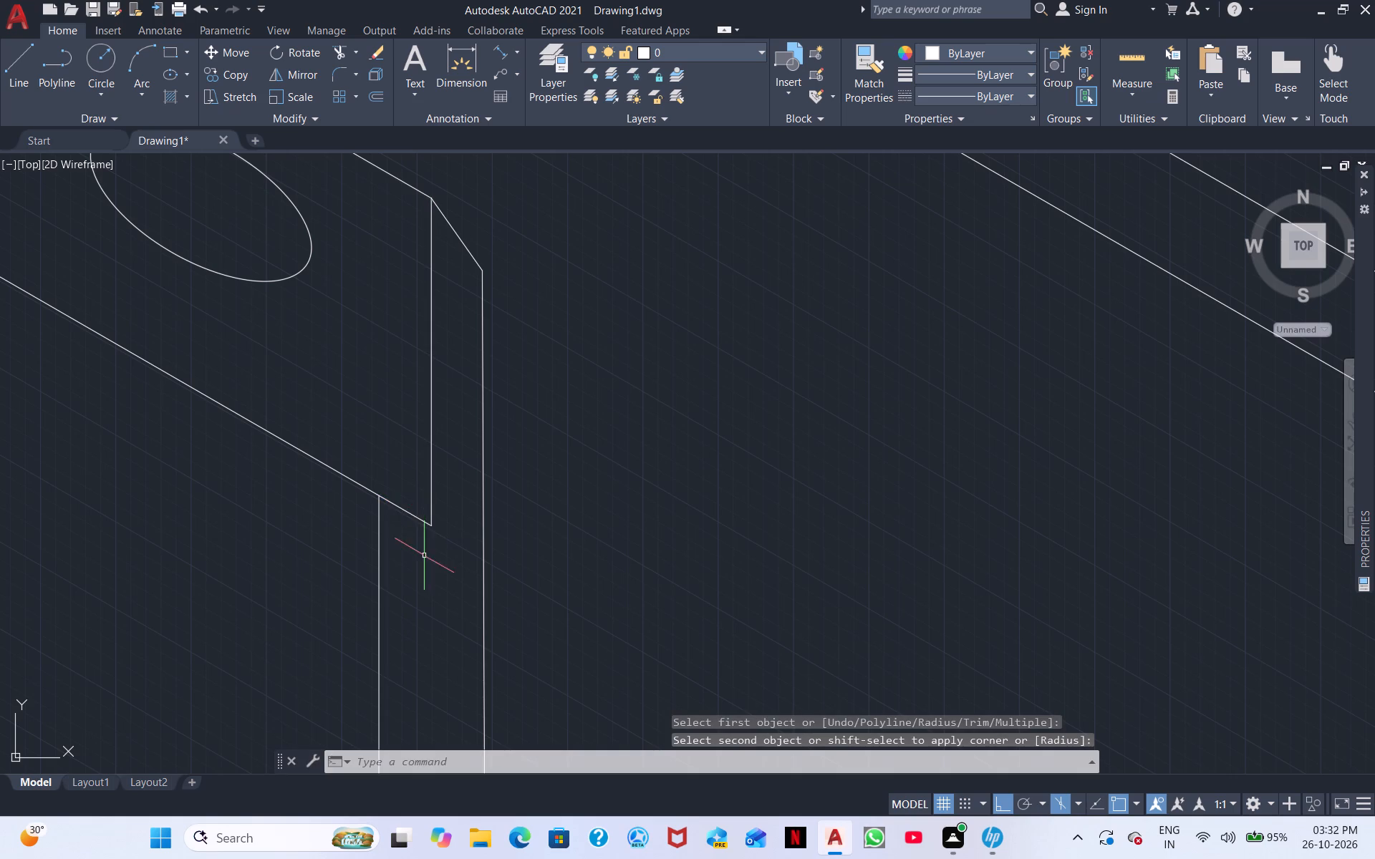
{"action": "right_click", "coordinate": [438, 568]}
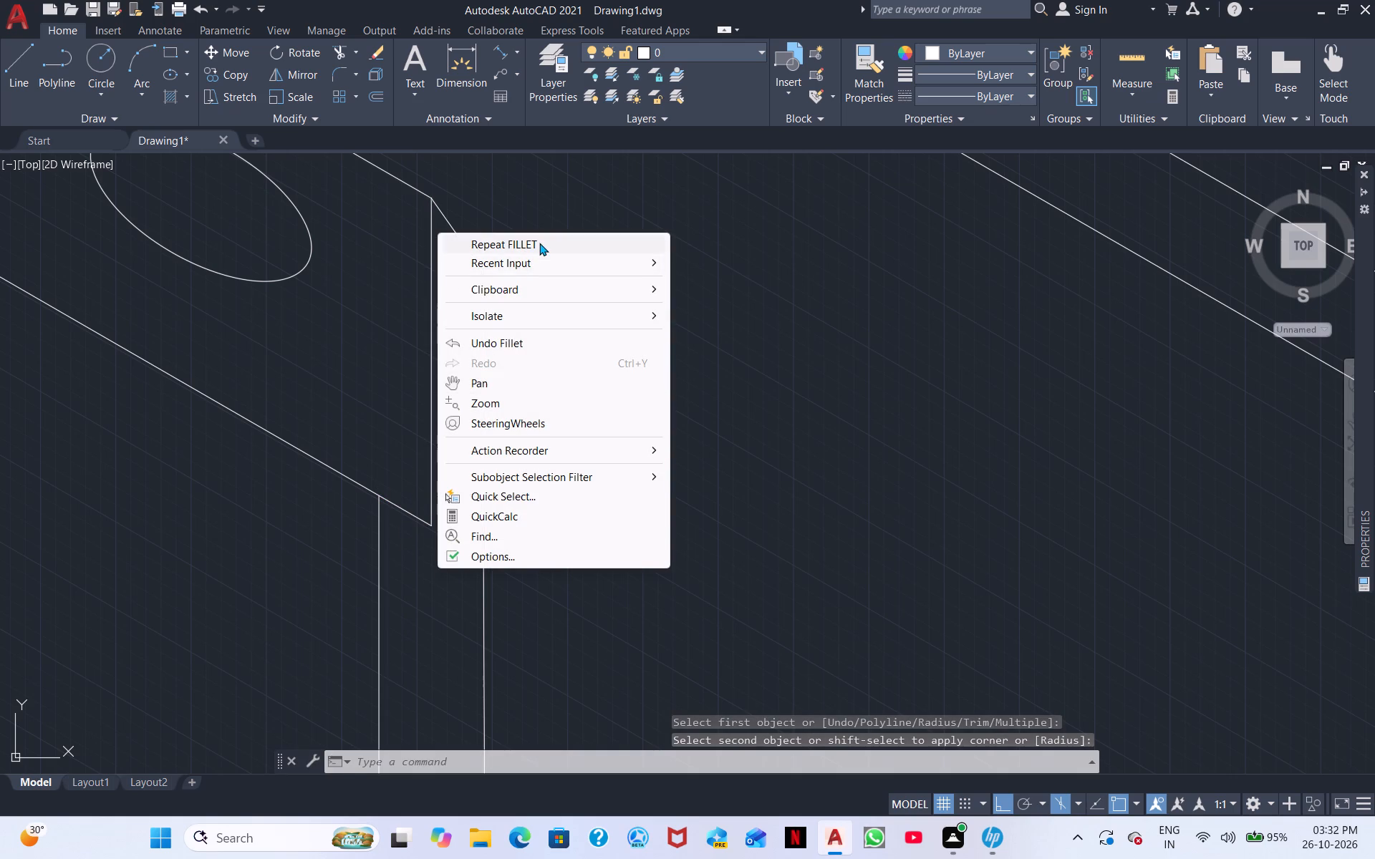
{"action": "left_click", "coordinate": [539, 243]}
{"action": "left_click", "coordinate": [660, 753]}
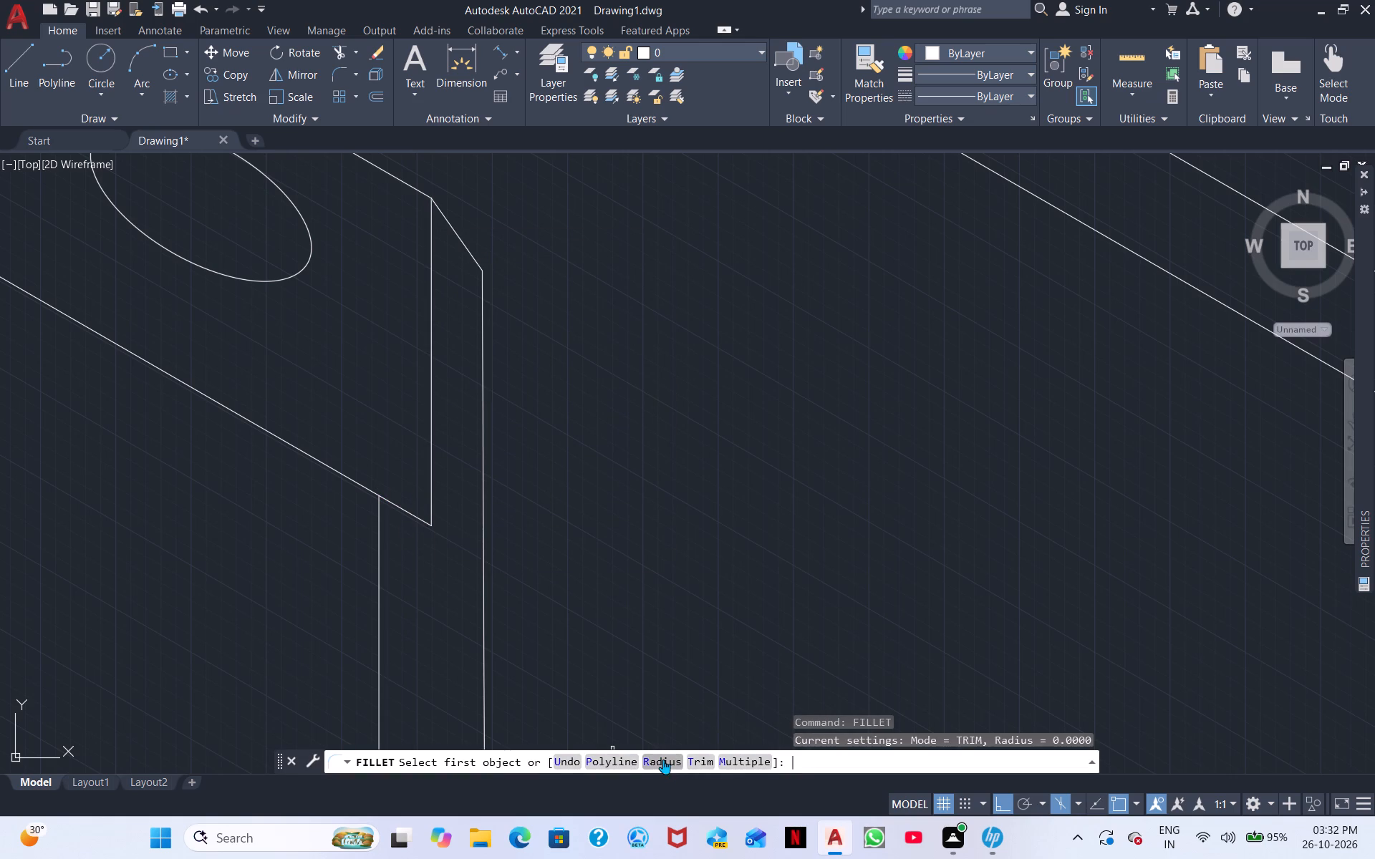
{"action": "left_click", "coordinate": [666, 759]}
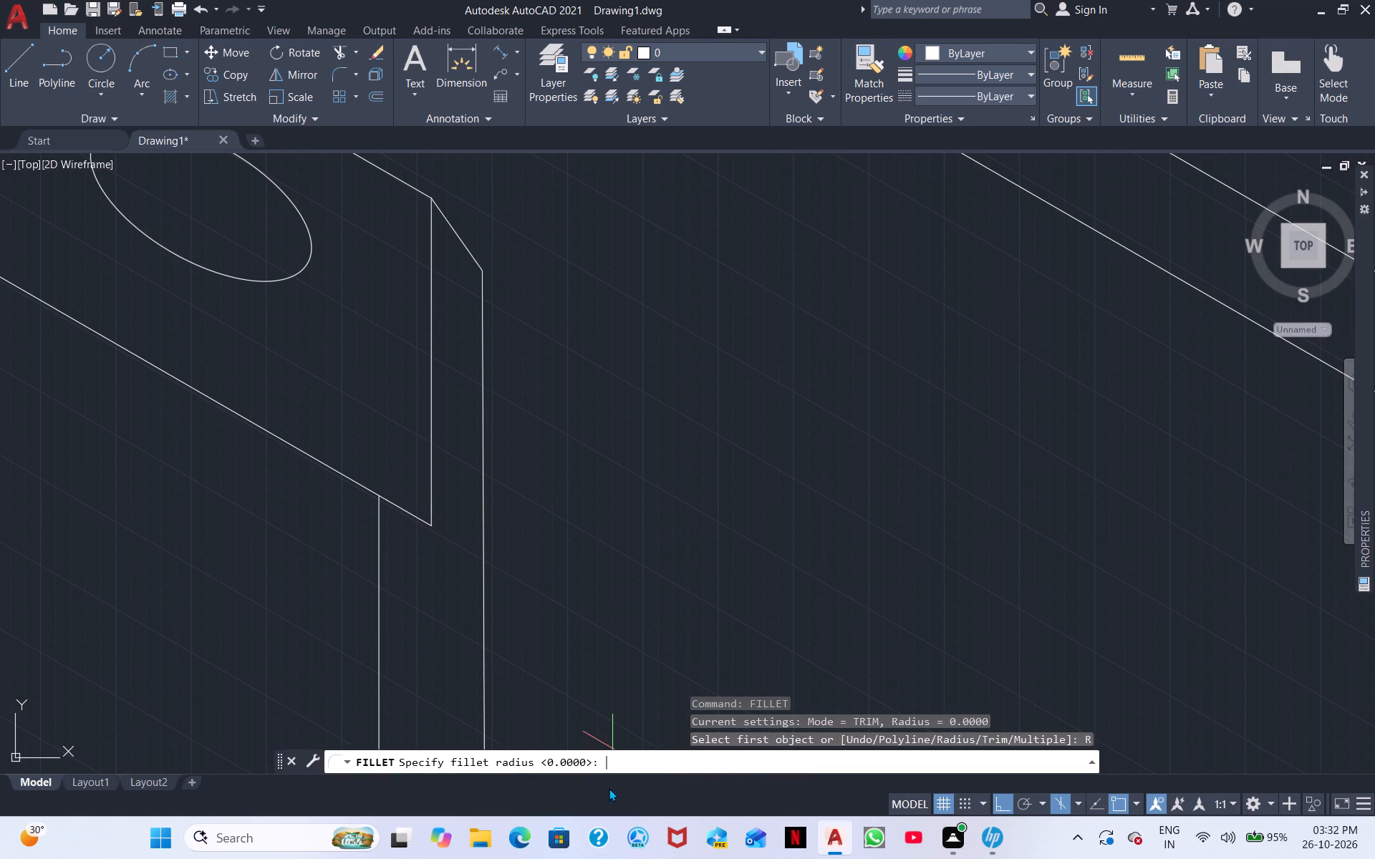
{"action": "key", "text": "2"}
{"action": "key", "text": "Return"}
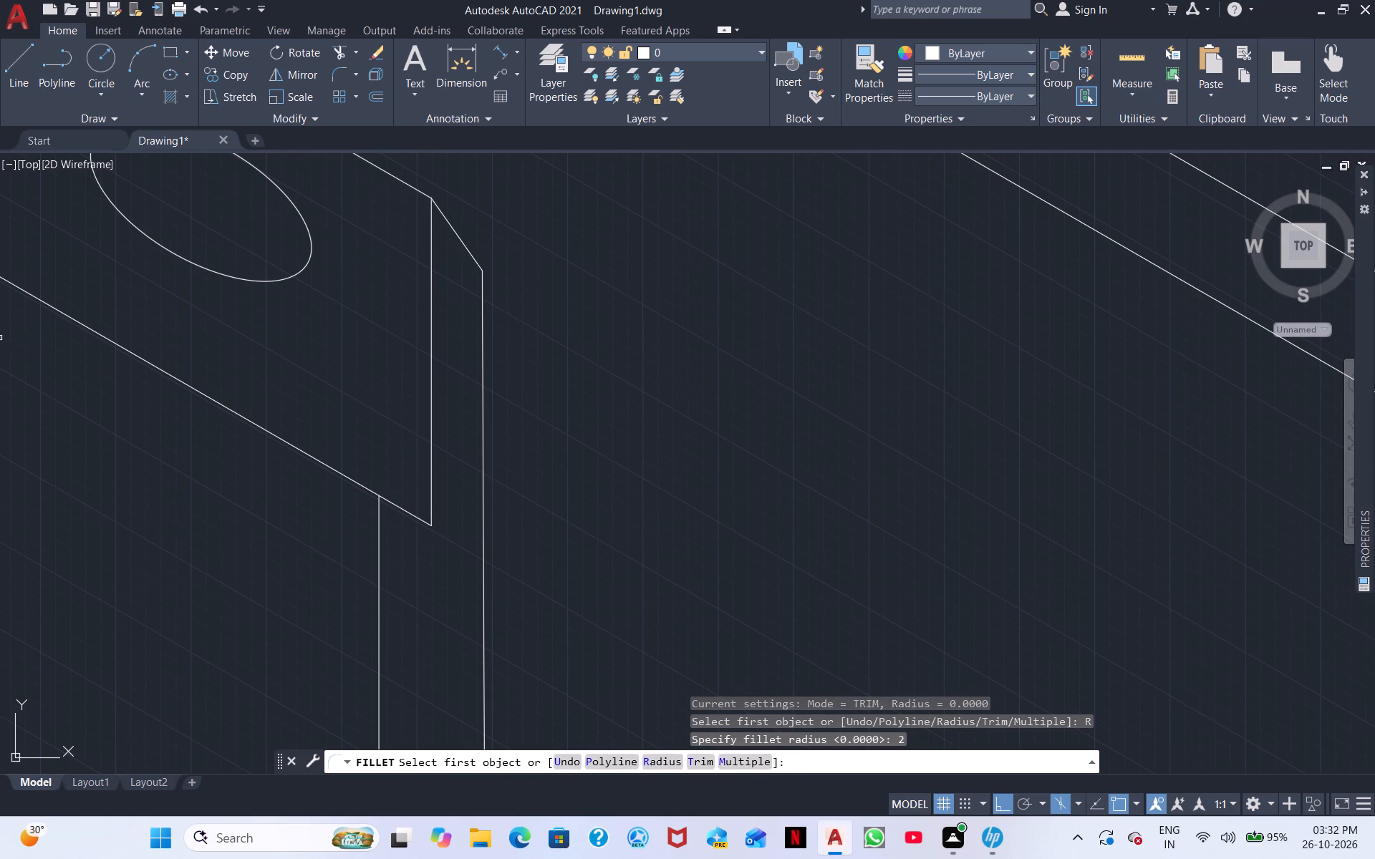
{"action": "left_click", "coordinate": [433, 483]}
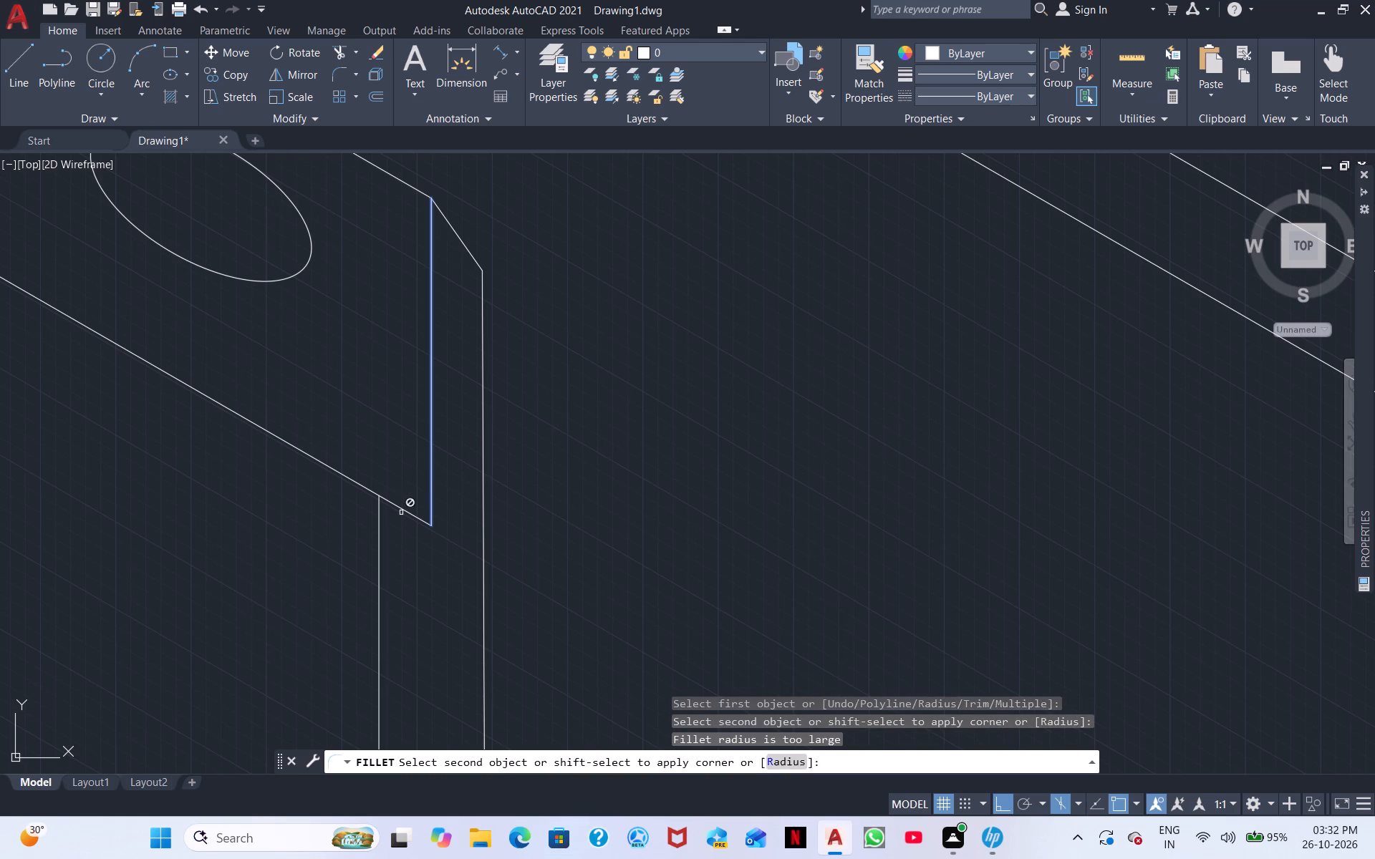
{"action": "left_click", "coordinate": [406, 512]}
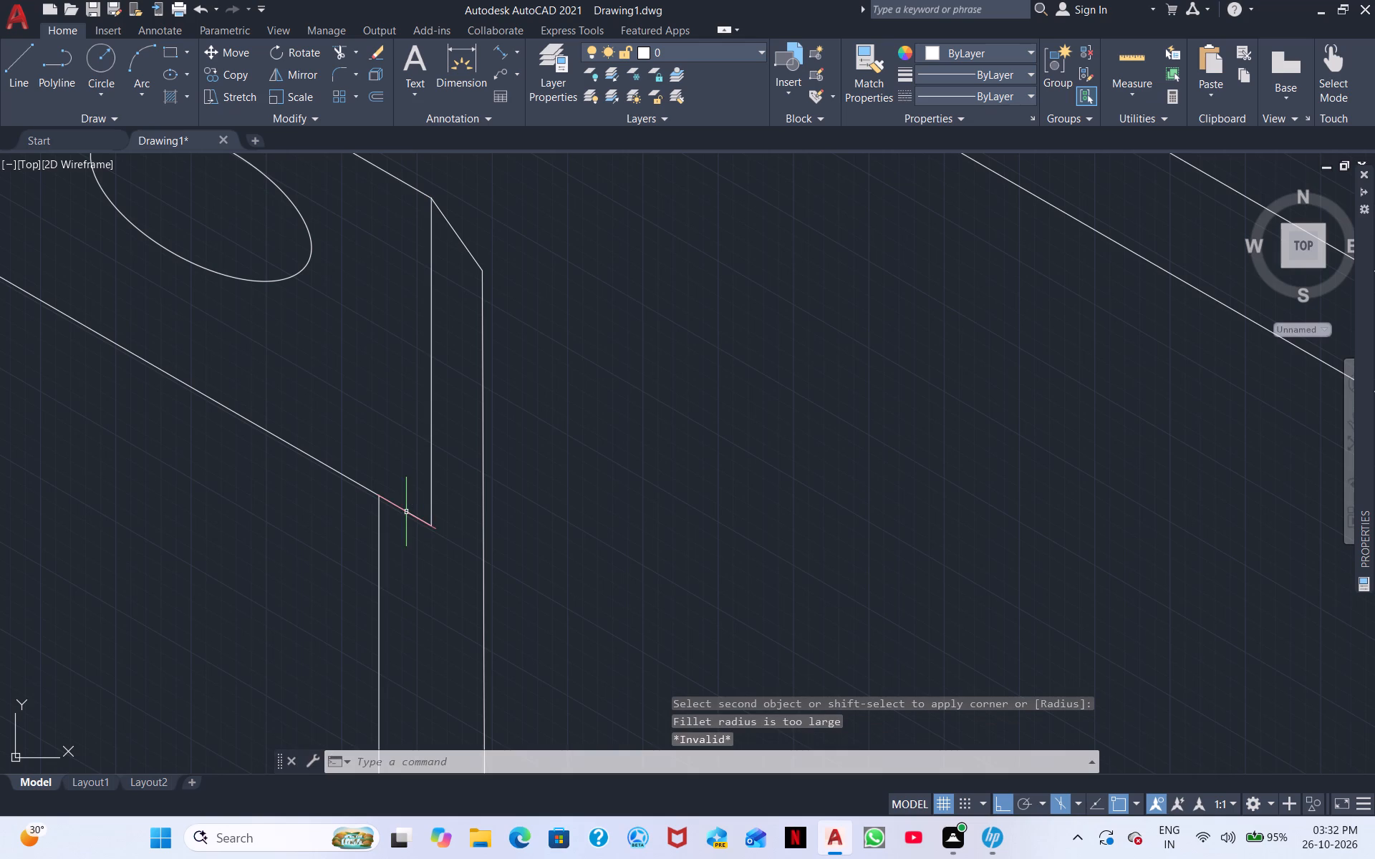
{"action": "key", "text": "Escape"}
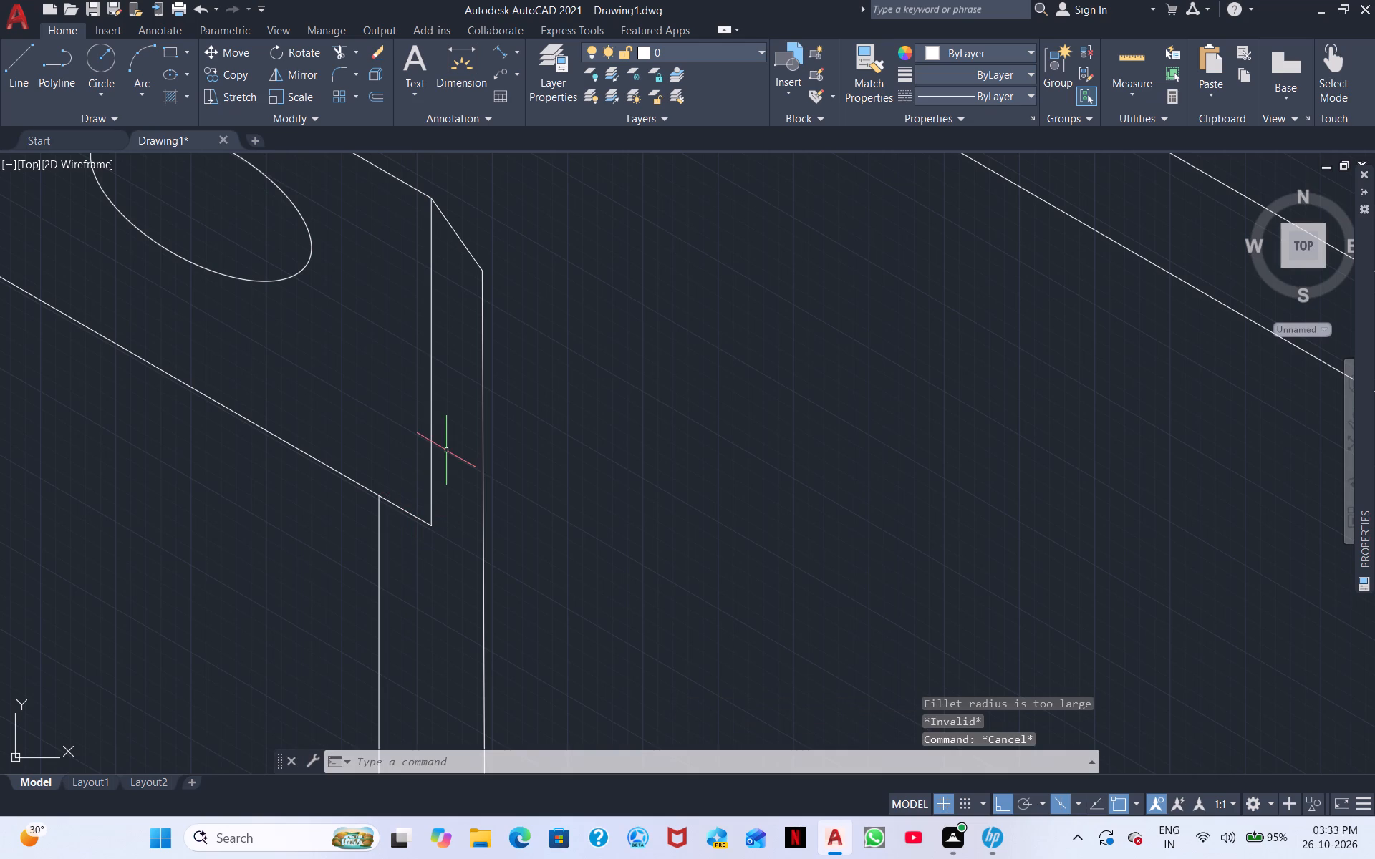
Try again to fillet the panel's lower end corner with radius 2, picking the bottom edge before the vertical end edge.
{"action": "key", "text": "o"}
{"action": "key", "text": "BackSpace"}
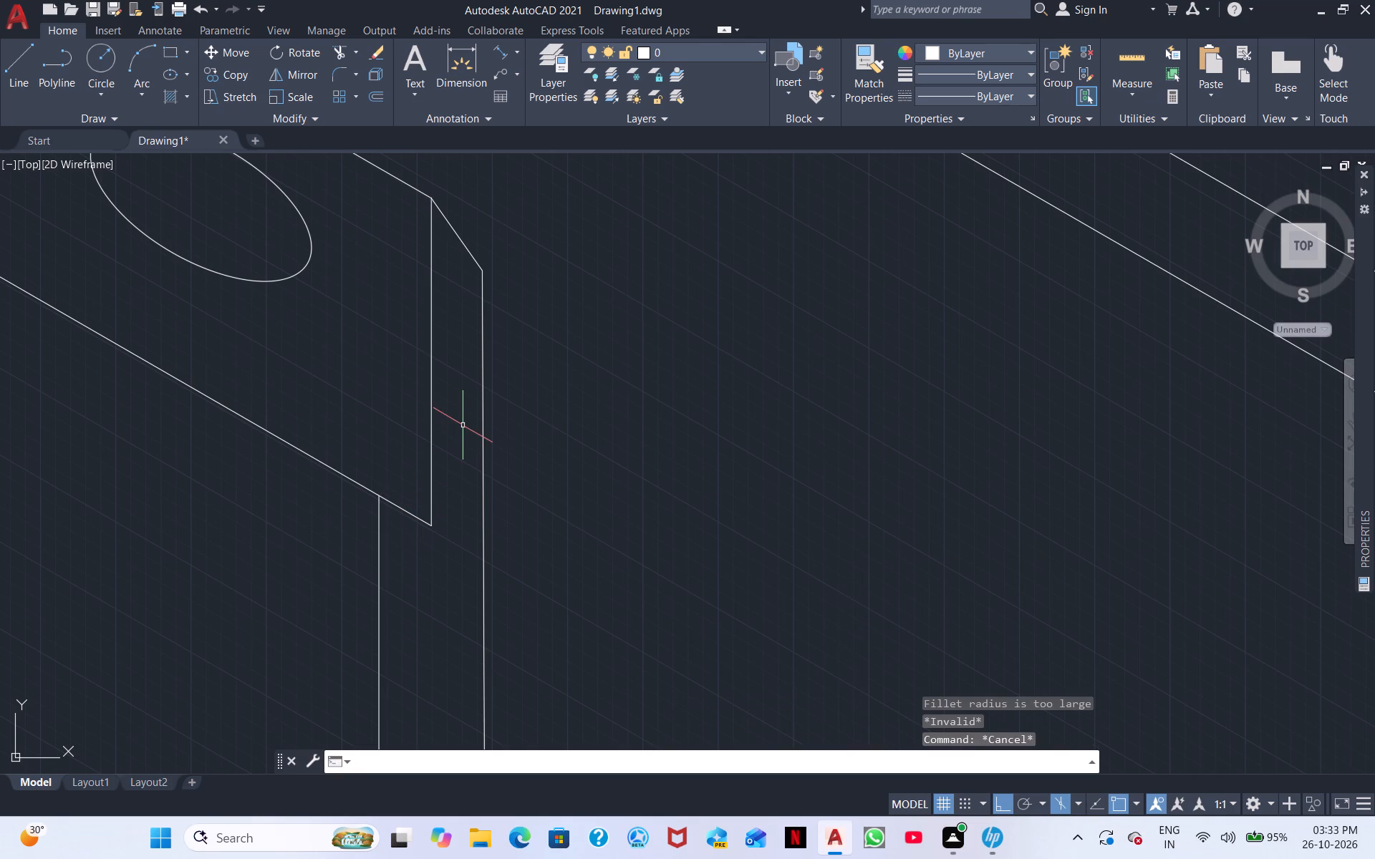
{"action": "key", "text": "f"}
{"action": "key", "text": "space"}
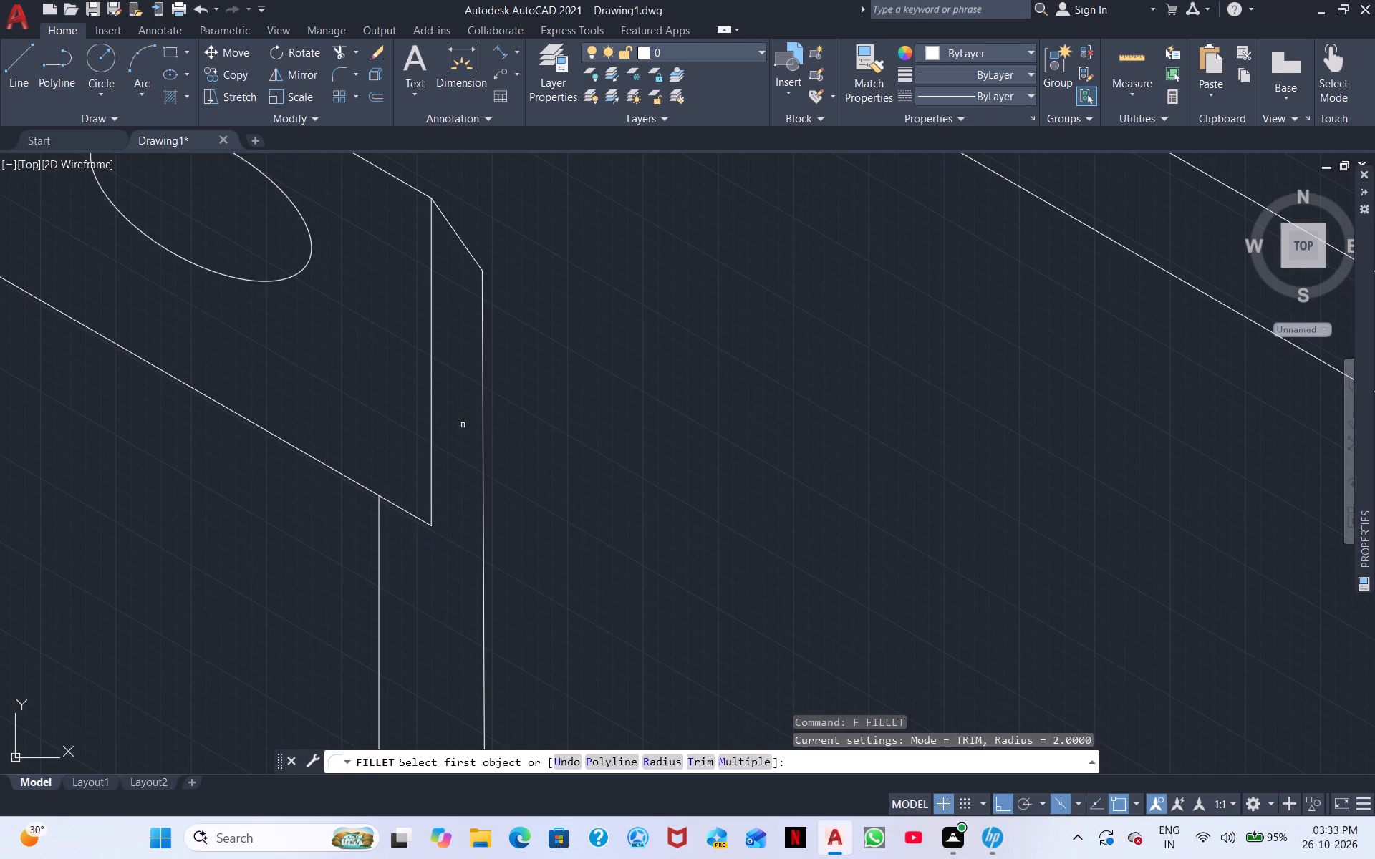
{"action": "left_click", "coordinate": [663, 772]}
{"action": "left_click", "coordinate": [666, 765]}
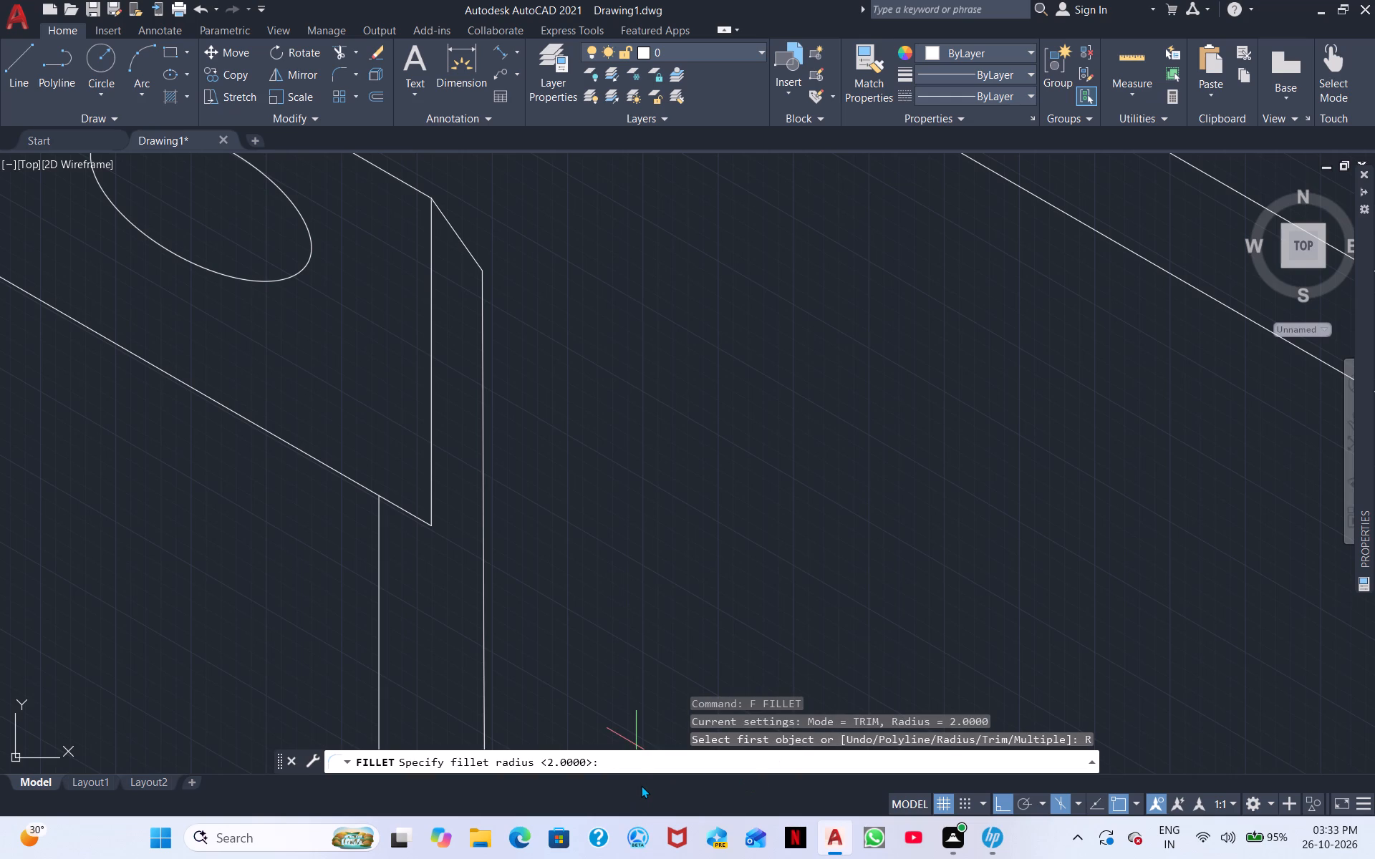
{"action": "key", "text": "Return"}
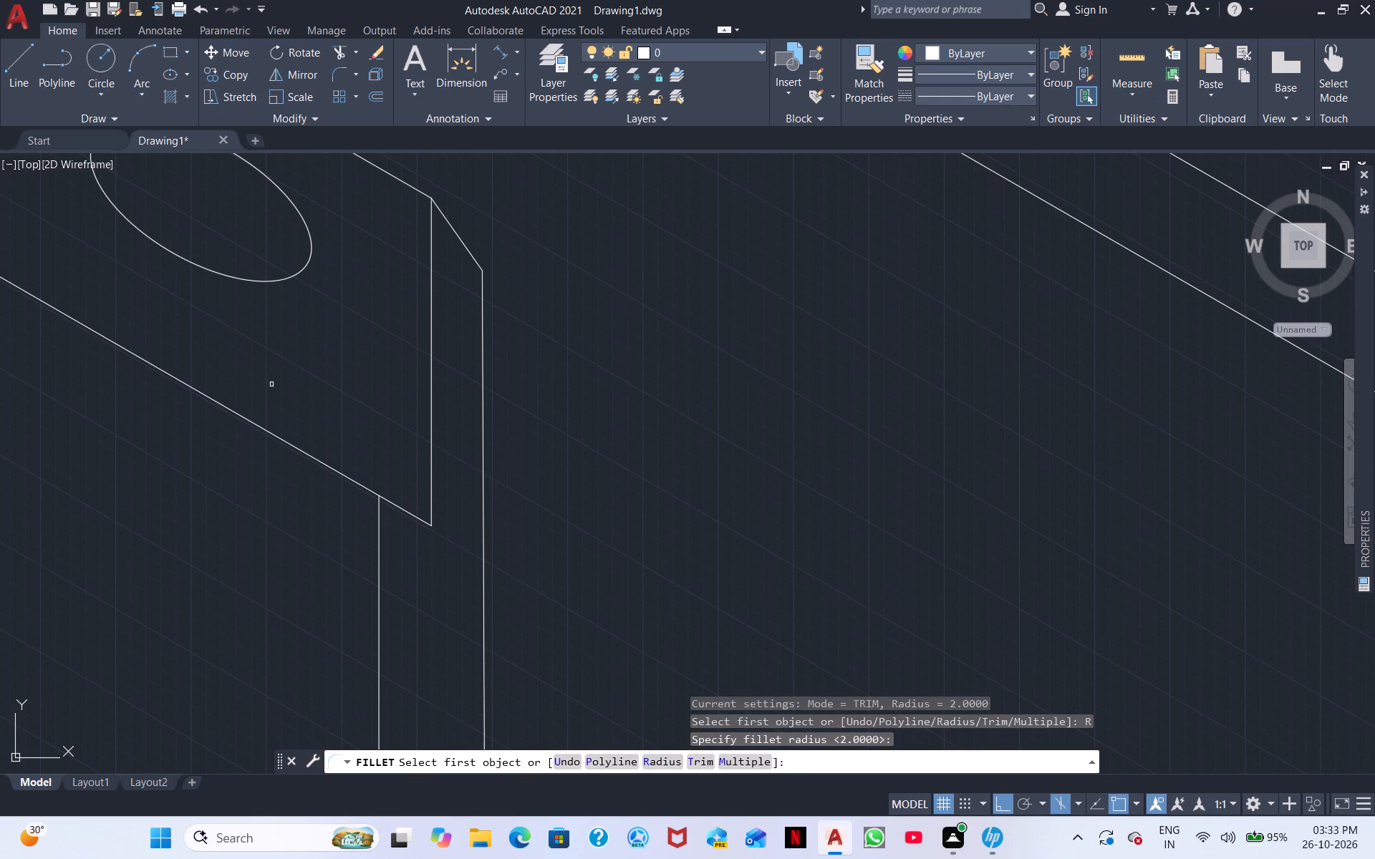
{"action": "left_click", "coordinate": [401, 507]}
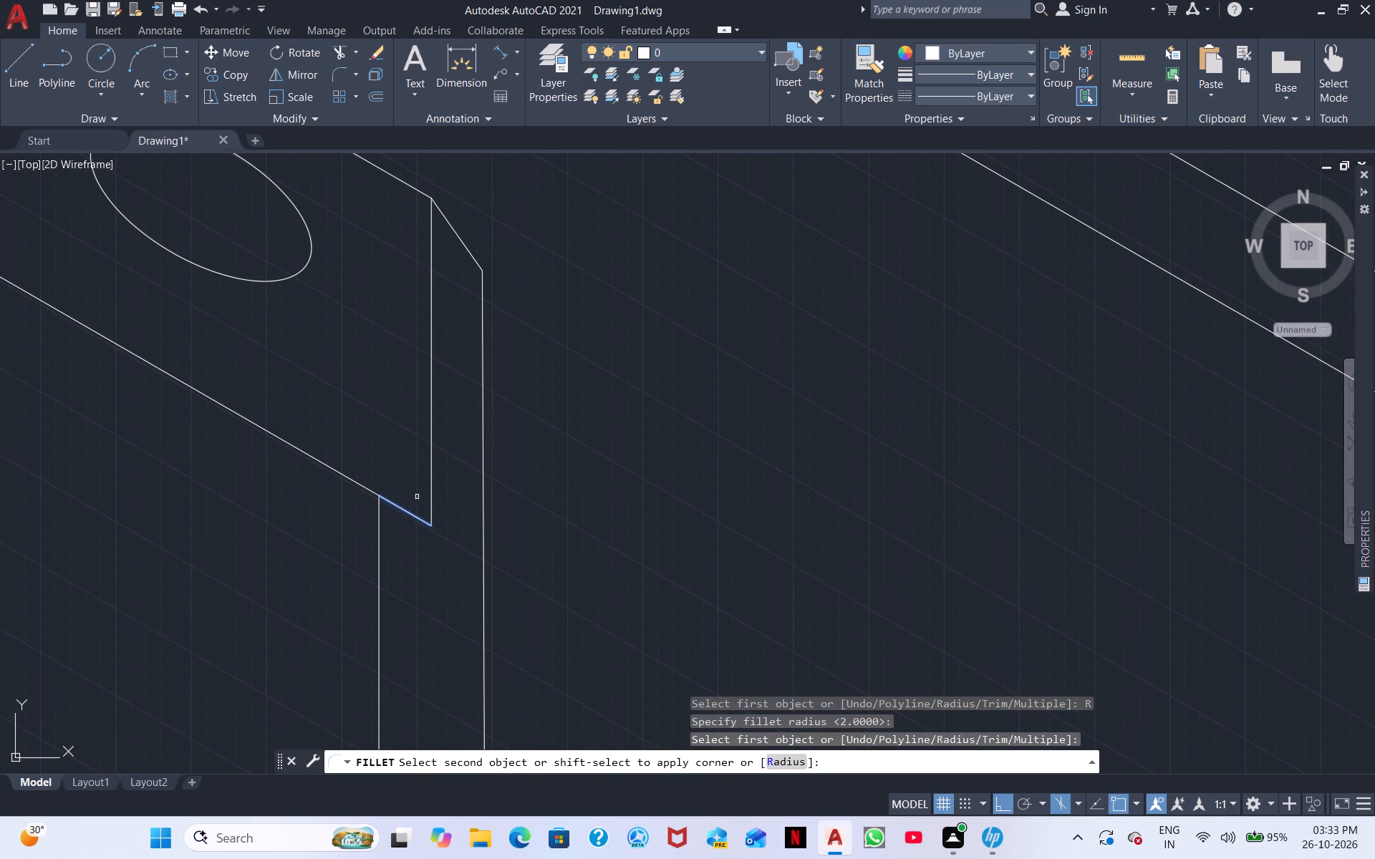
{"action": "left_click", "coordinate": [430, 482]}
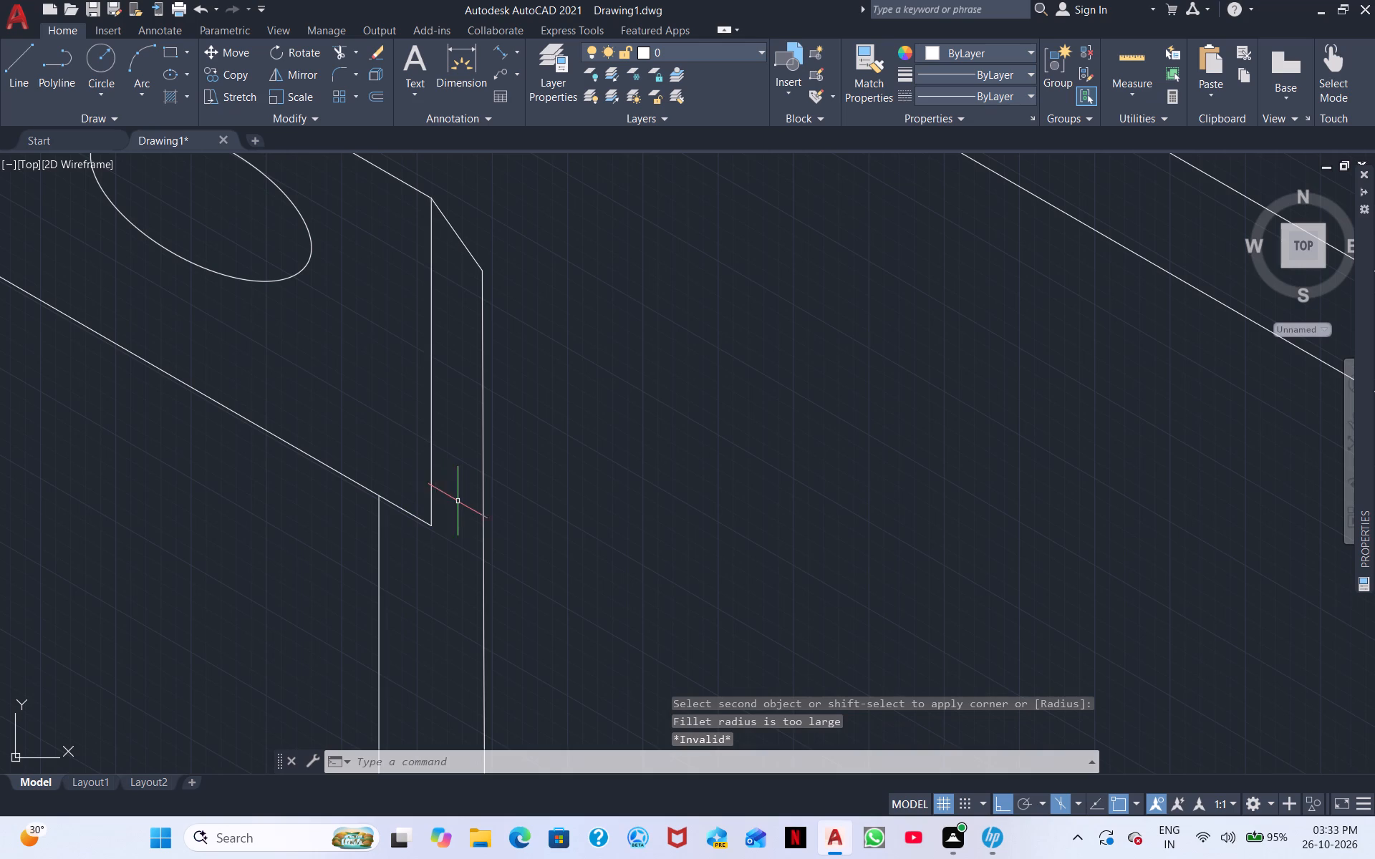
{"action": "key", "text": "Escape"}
Examine the counter run and base cabinet fronts, from the far end back to the inside corner.
{"action": "scroll", "coordinate": [423, 435], "scroll_direction": "down", "scroll_amount": 4}
{"action": "middle_click_drag", "start_coordinate": [534, 522], "coordinate": [708, 525]}
{"action": "scroll", "coordinate": [708, 525], "scroll_direction": "down", "scroll_amount": 1}
{"action": "middle_click_drag", "start_coordinate": [689, 639], "coordinate": [690, 466]}
{"action": "scroll", "coordinate": [655, 518], "scroll_direction": "down", "scroll_amount": 2}
{"action": "middle_click_drag", "start_coordinate": [665, 533], "coordinate": [718, 465]}
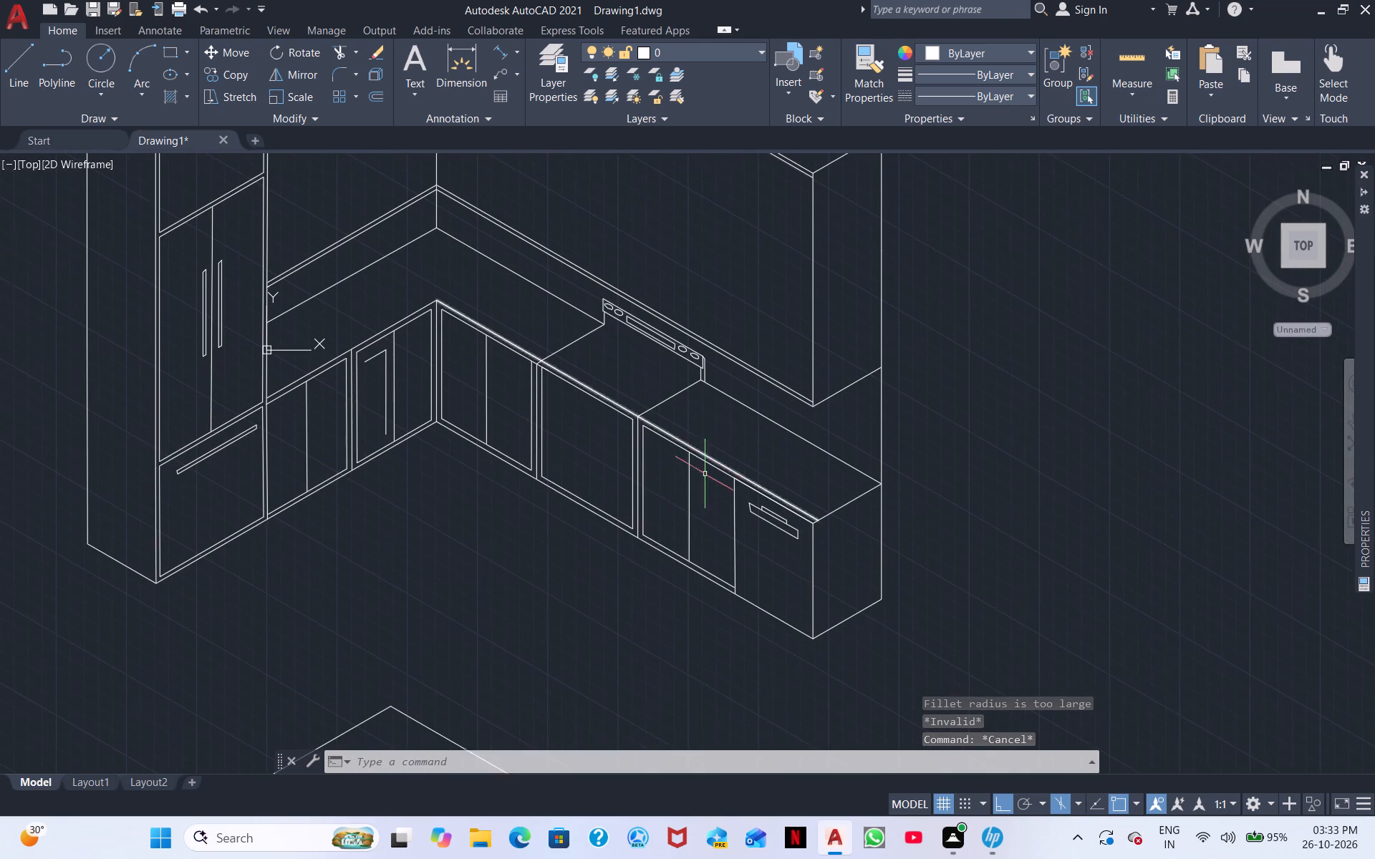
{"action": "scroll", "coordinate": [661, 484], "scroll_direction": "up", "scroll_amount": 1}
{"action": "middle_click_drag", "start_coordinate": [745, 482], "coordinate": [380, 420]}
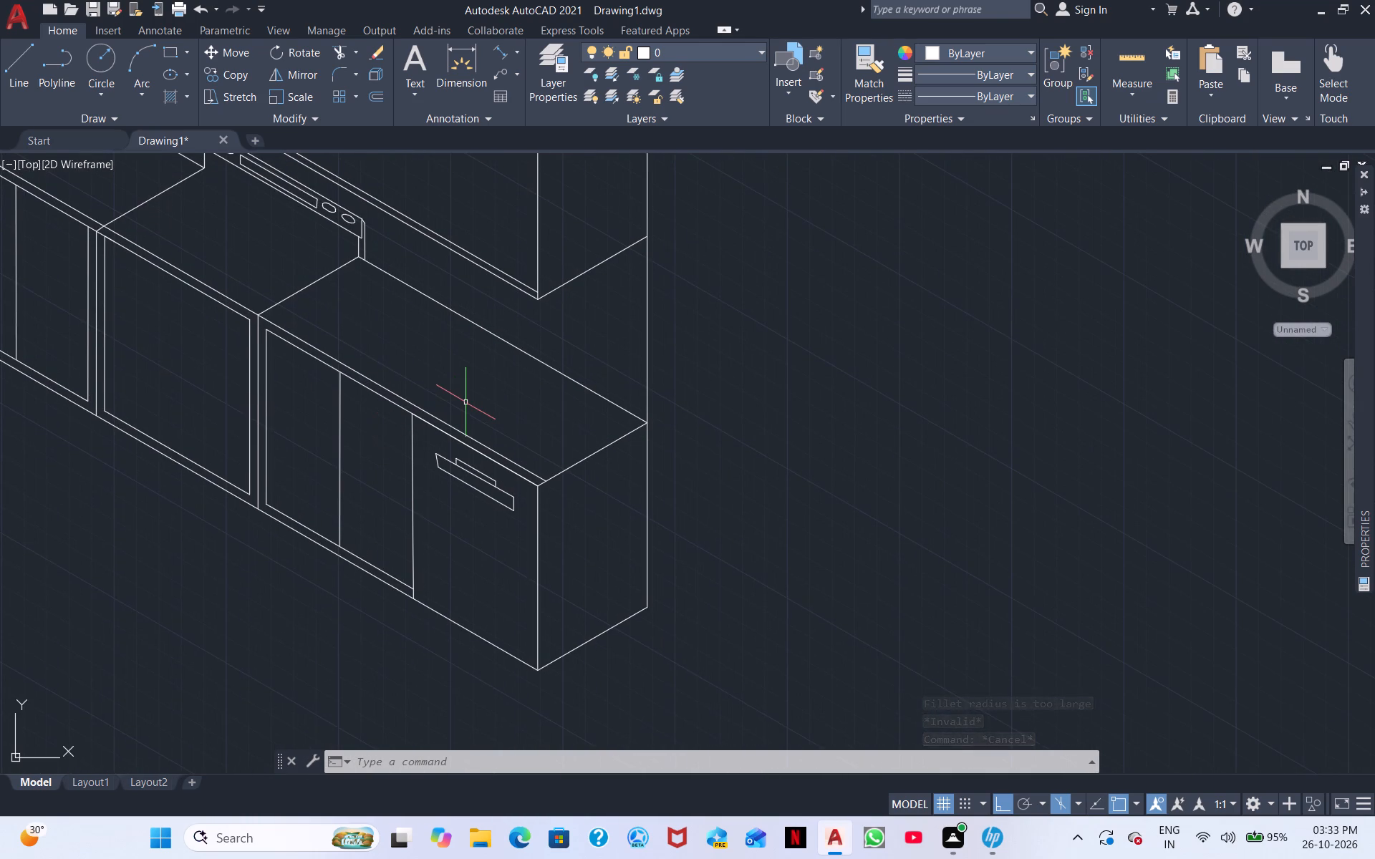
{"action": "middle_click_drag", "start_coordinate": [509, 419], "coordinate": [388, 379]}
{"action": "middle_click_drag", "start_coordinate": [461, 411], "coordinate": [647, 461]}
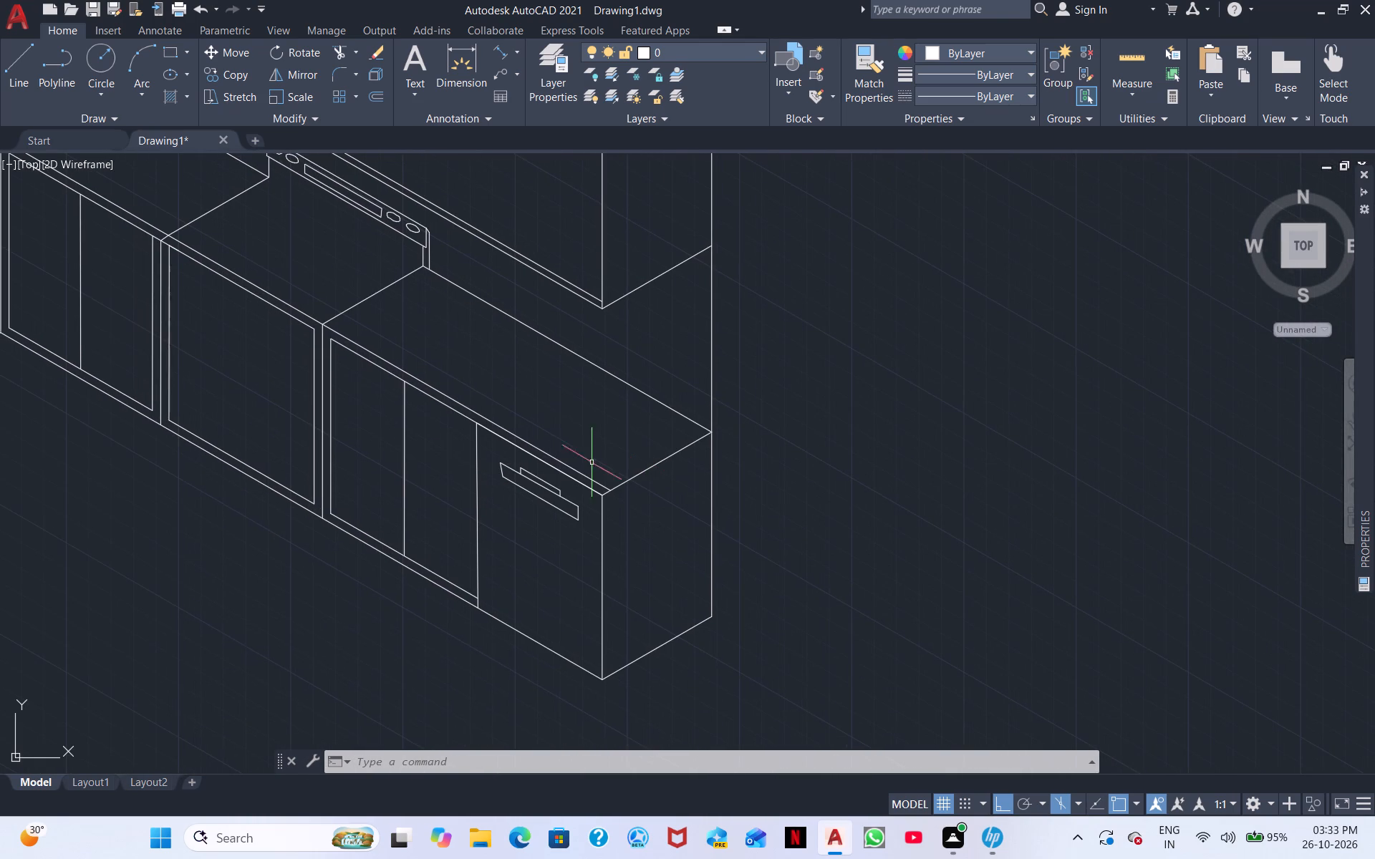
{"action": "middle_click_drag", "start_coordinate": [493, 402], "coordinate": [814, 404]}
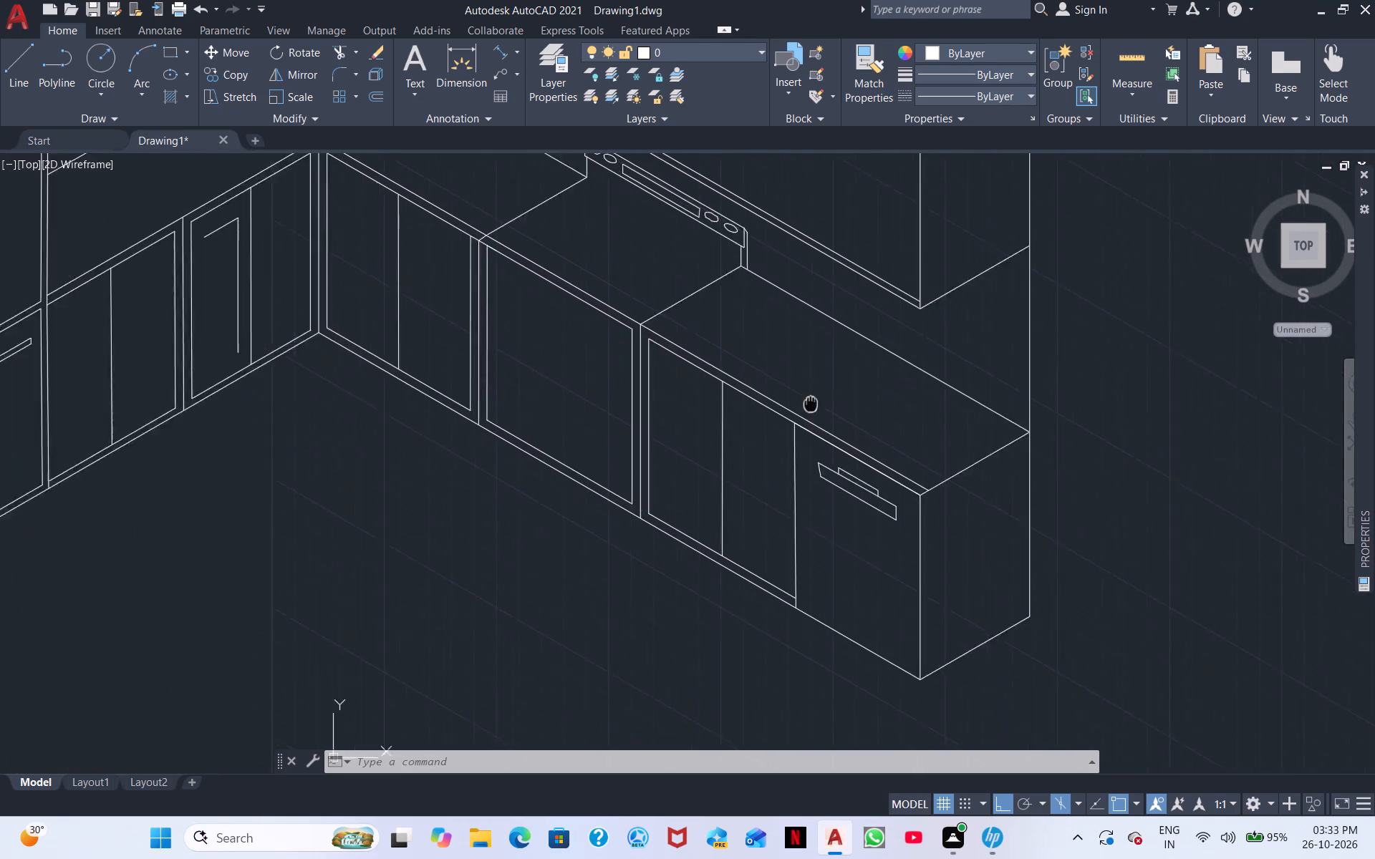
{"action": "middle_click_drag", "start_coordinate": [814, 404], "coordinate": [942, 439]}
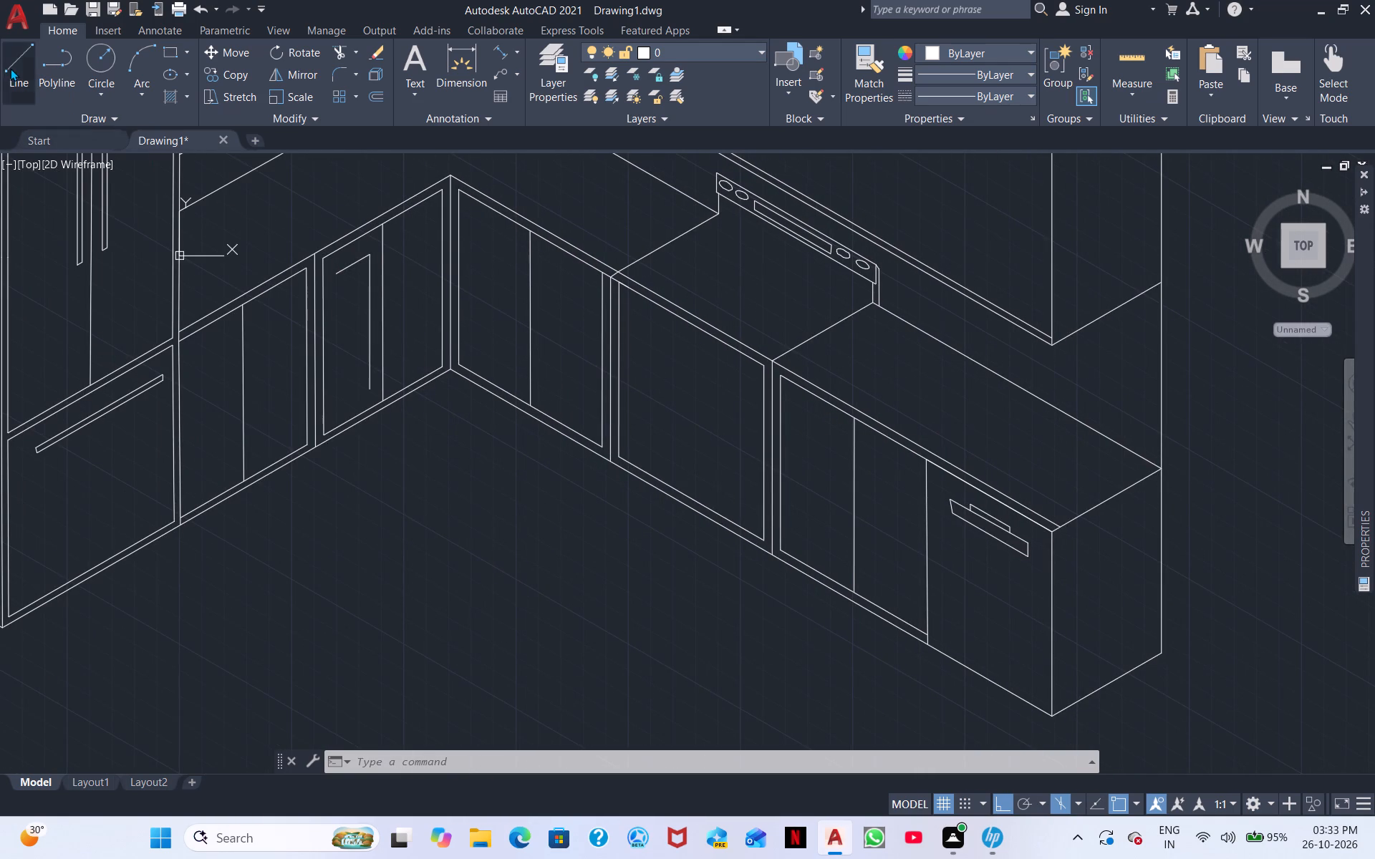
Close the open inner outline on the narrow base cabinet door before the inside corner with a vertical and a slanted bottom line.
{"action": "left_click", "coordinate": [10, 68]}
{"action": "left_click", "coordinate": [337, 274]}
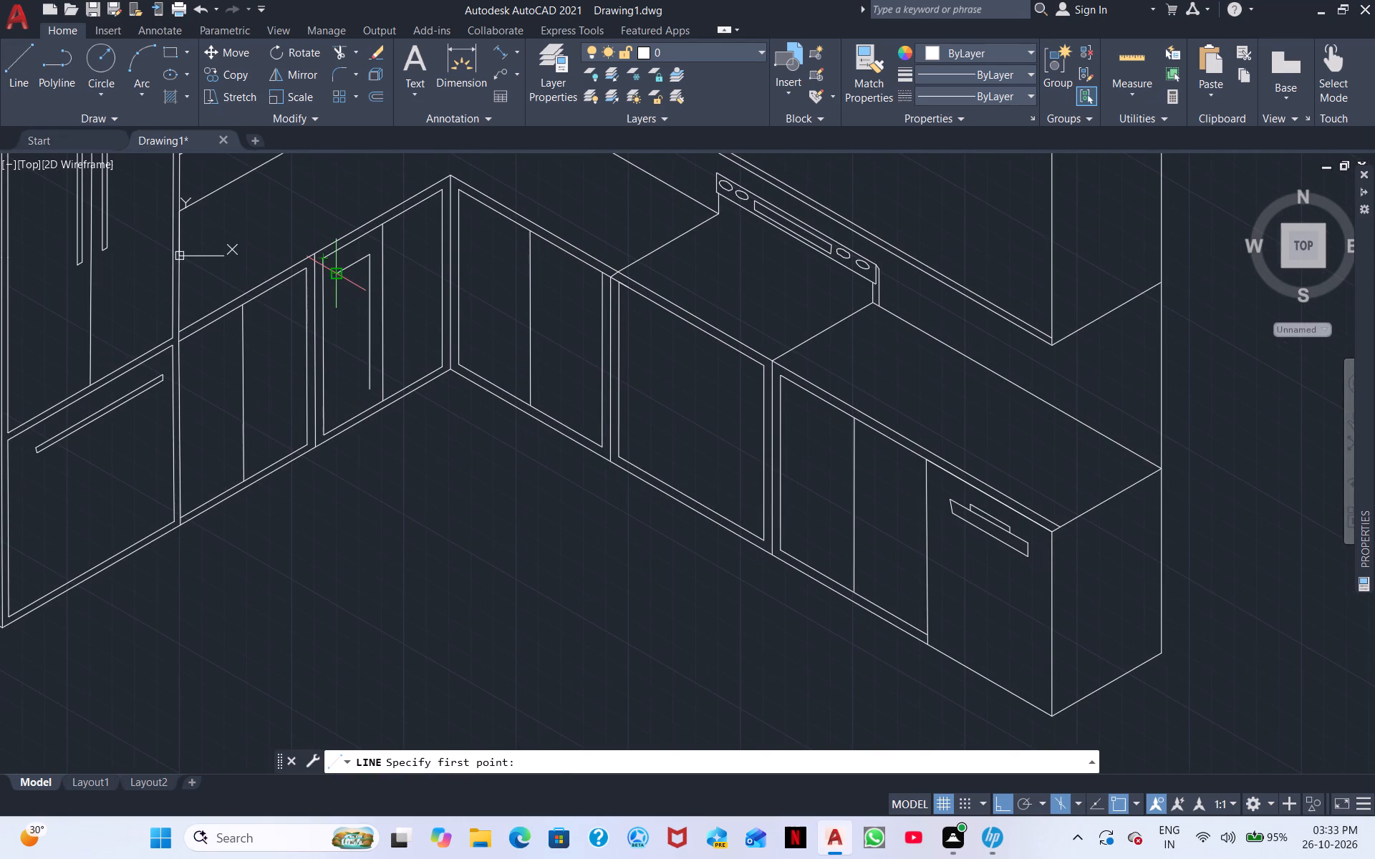
{"action": "scroll", "coordinate": [334, 414], "scroll_direction": "up", "scroll_amount": 3}
{"action": "left_click", "coordinate": [332, 421]}
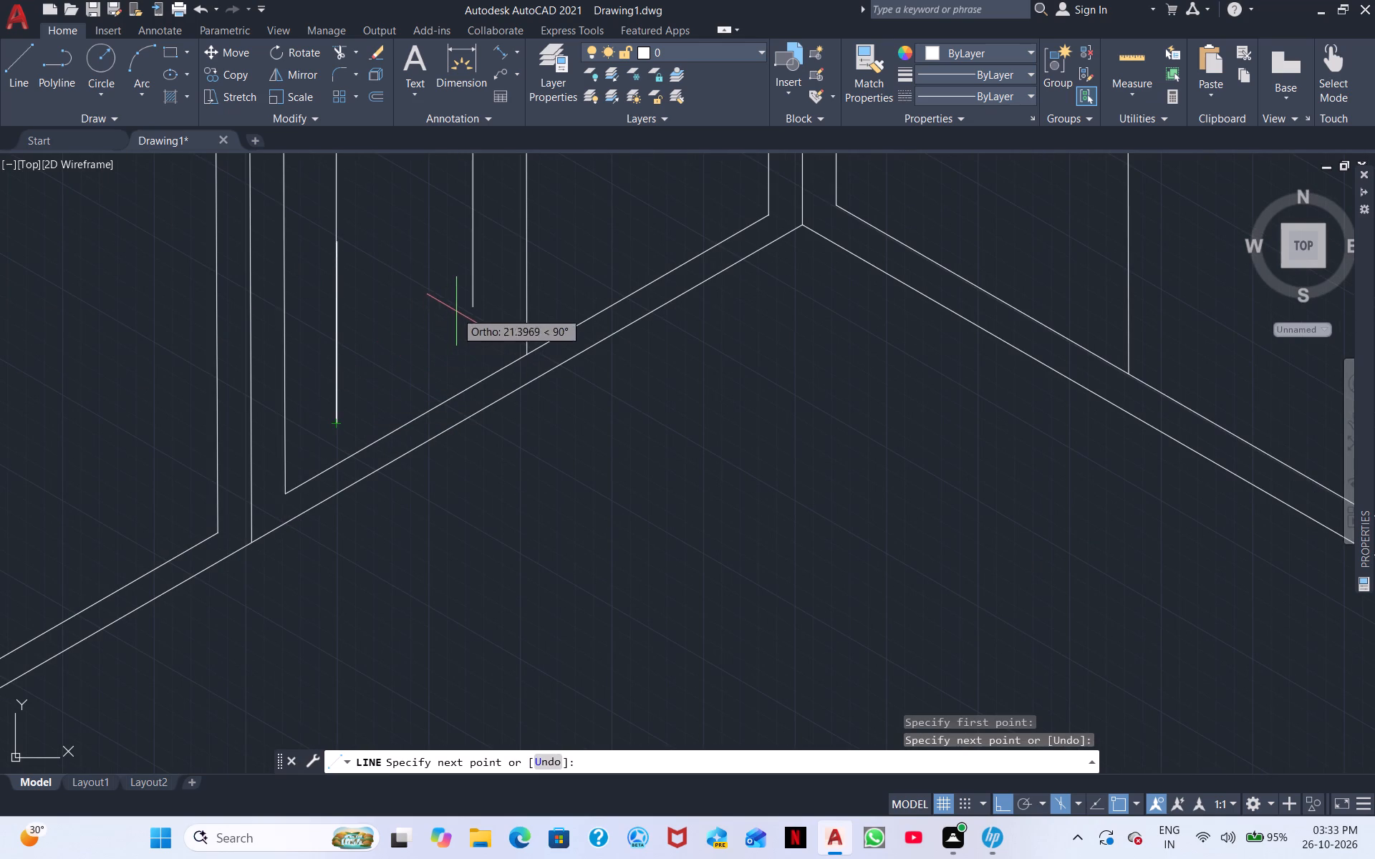
{"action": "left_click", "coordinate": [468, 304]}
{"action": "scroll", "coordinate": [416, 332], "scroll_direction": "down", "scroll_amount": 3}
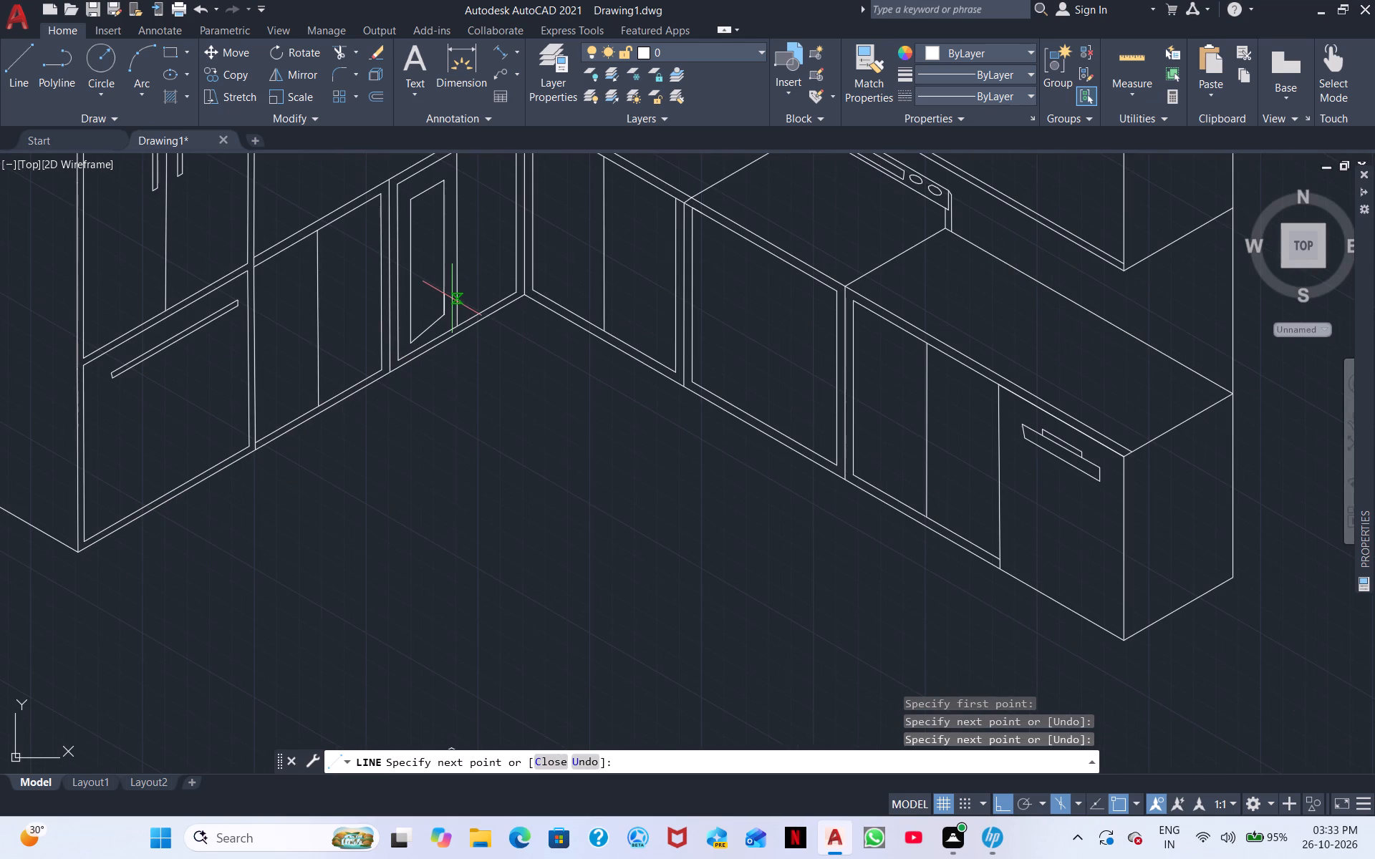
{"action": "key", "text": "Escape"}
Erase the vertical line and the slanted bottom line of the narrow base cabinet door's inner outline.
{"action": "left_click", "coordinate": [435, 330]}
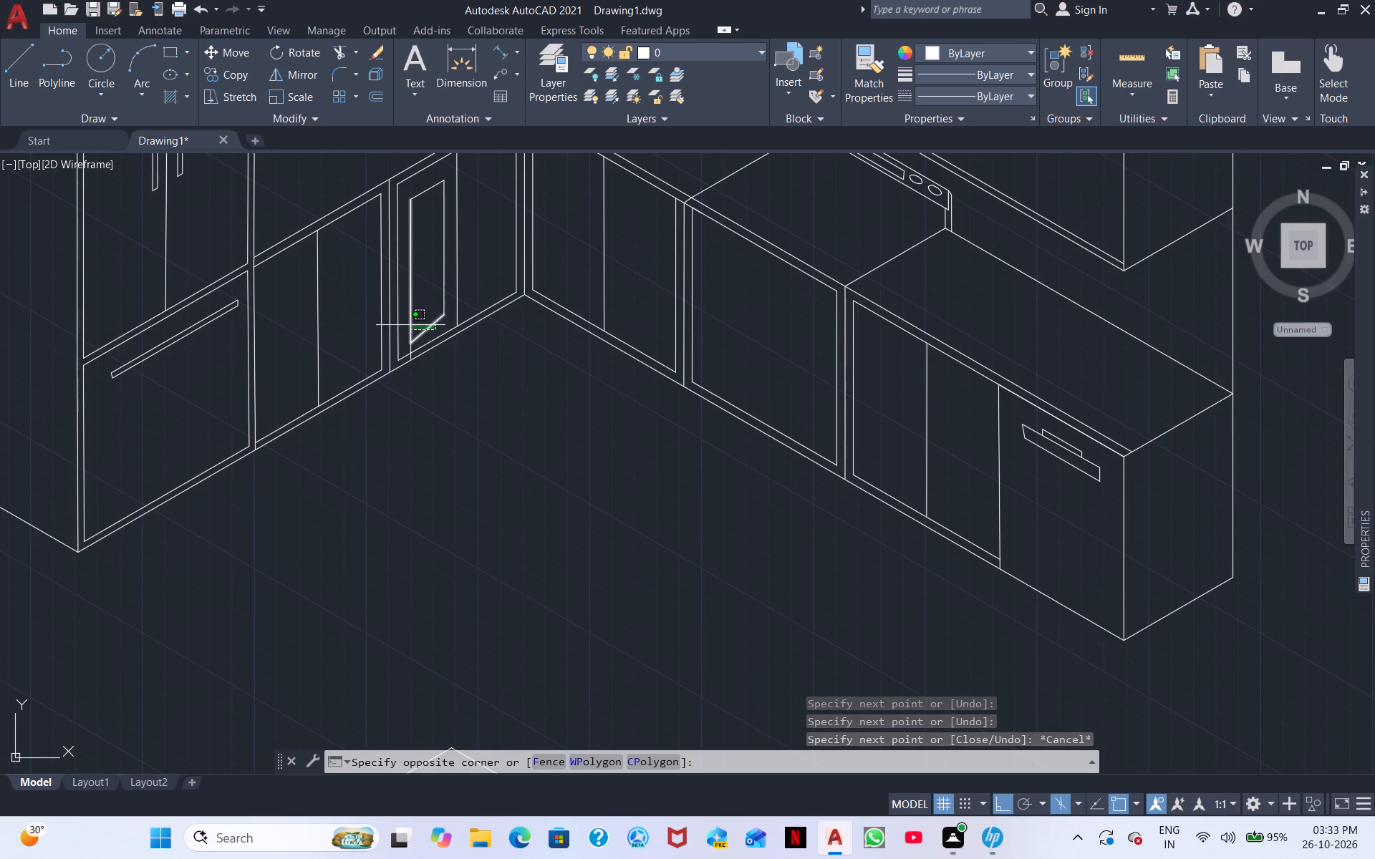
{"action": "left_click", "coordinate": [410, 325]}
{"action": "right_click", "coordinate": [440, 262]}
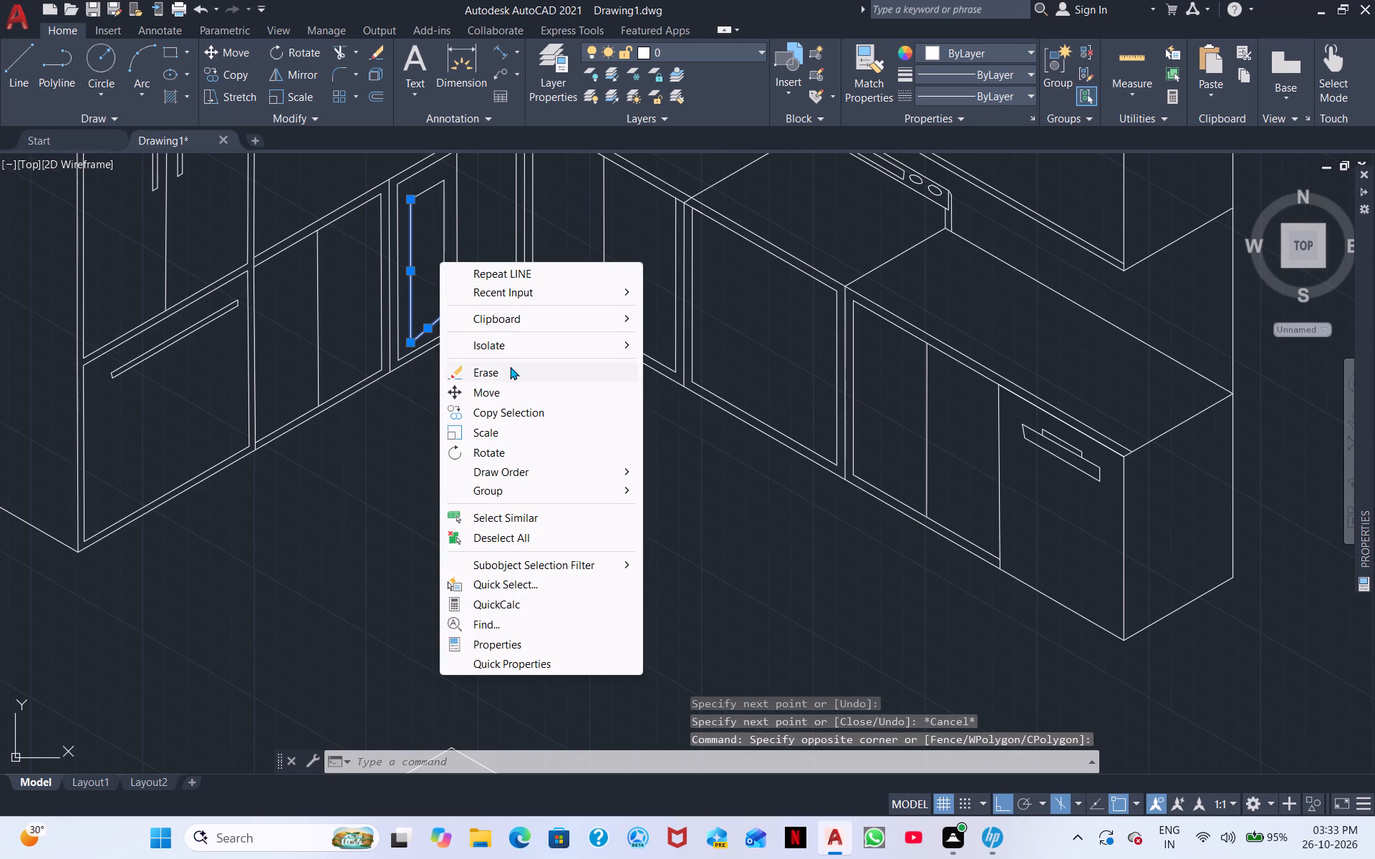
{"action": "left_click", "coordinate": [511, 364]}
Redraw the narrow door's inner outline with a vertical line down from the top edge's open end and a bottom line joining the other vertical.
{"action": "scroll", "coordinate": [429, 247], "scroll_direction": "up", "scroll_amount": 1}
{"action": "right_click", "coordinate": [435, 241]}
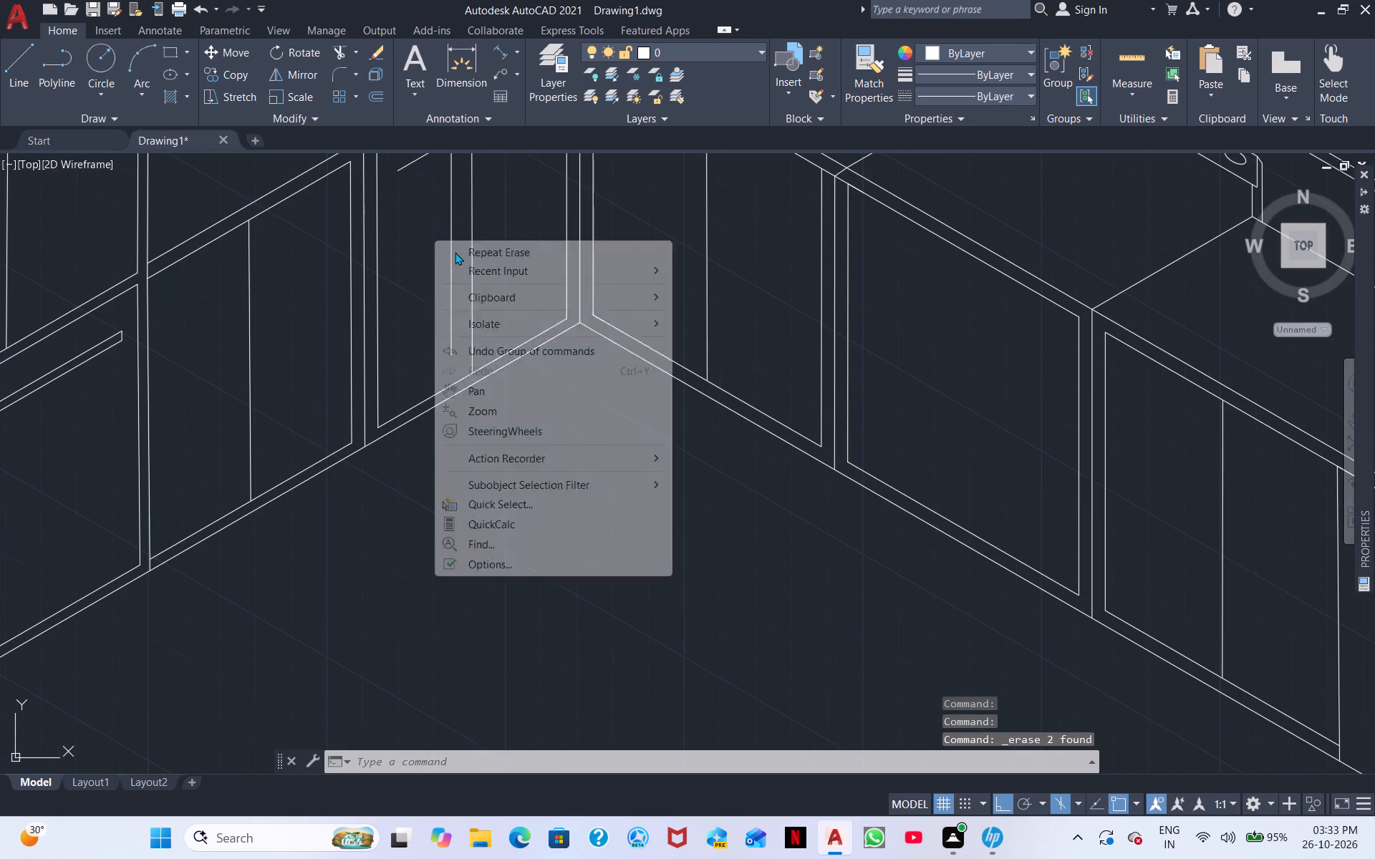
{"action": "left_click", "coordinate": [518, 273]}
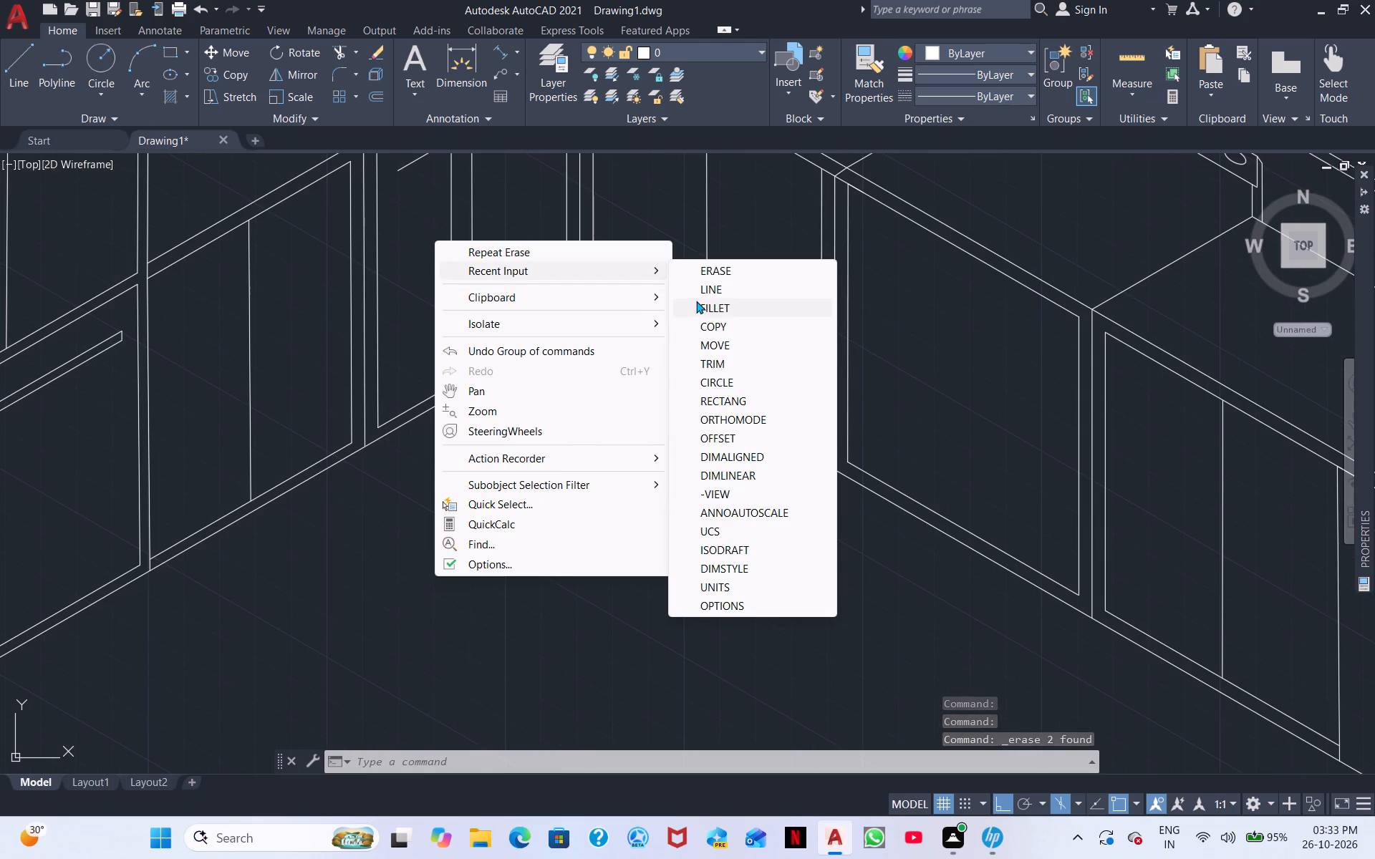
{"action": "left_click", "coordinate": [703, 293]}
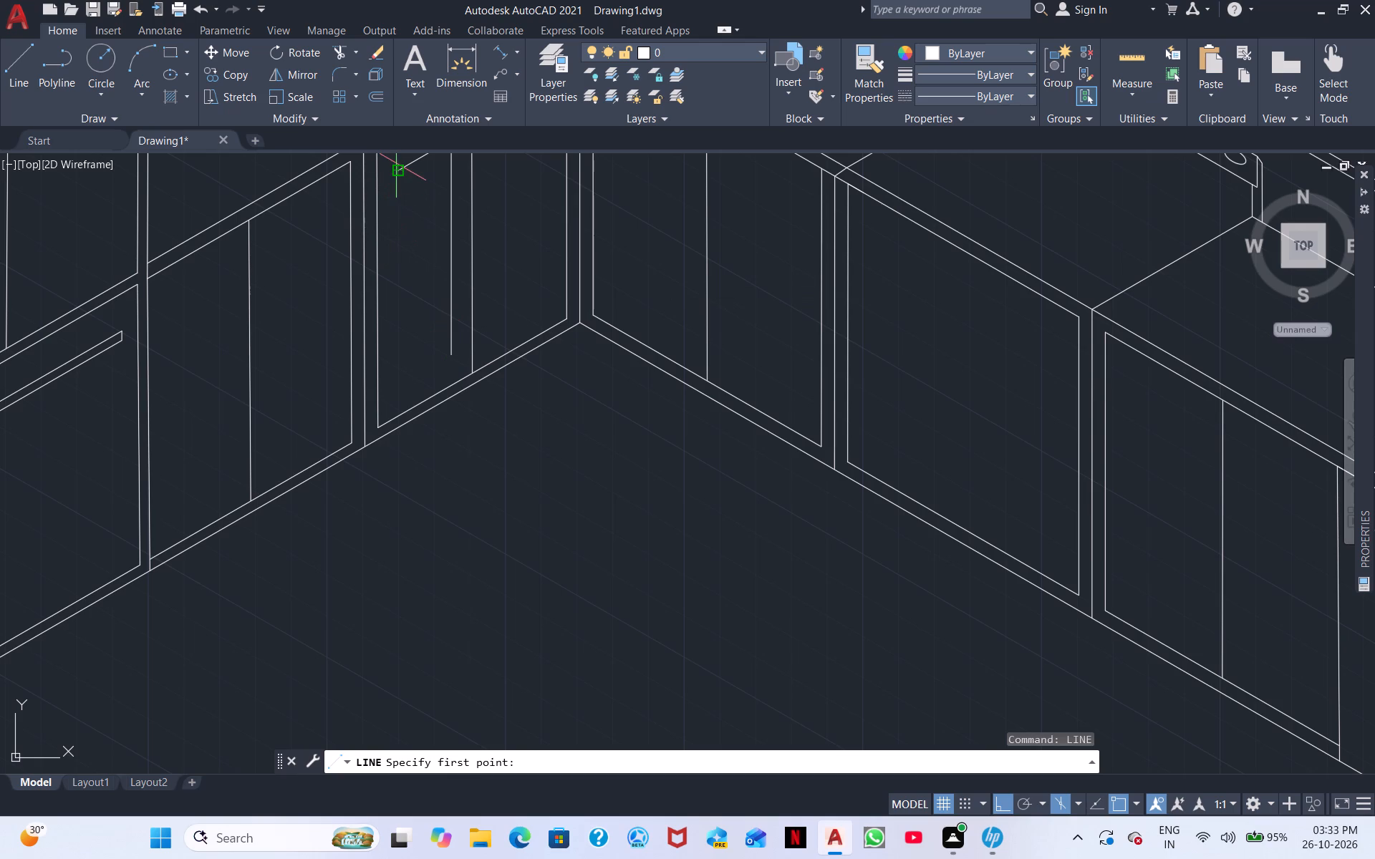
{"action": "left_click", "coordinate": [395, 170]}
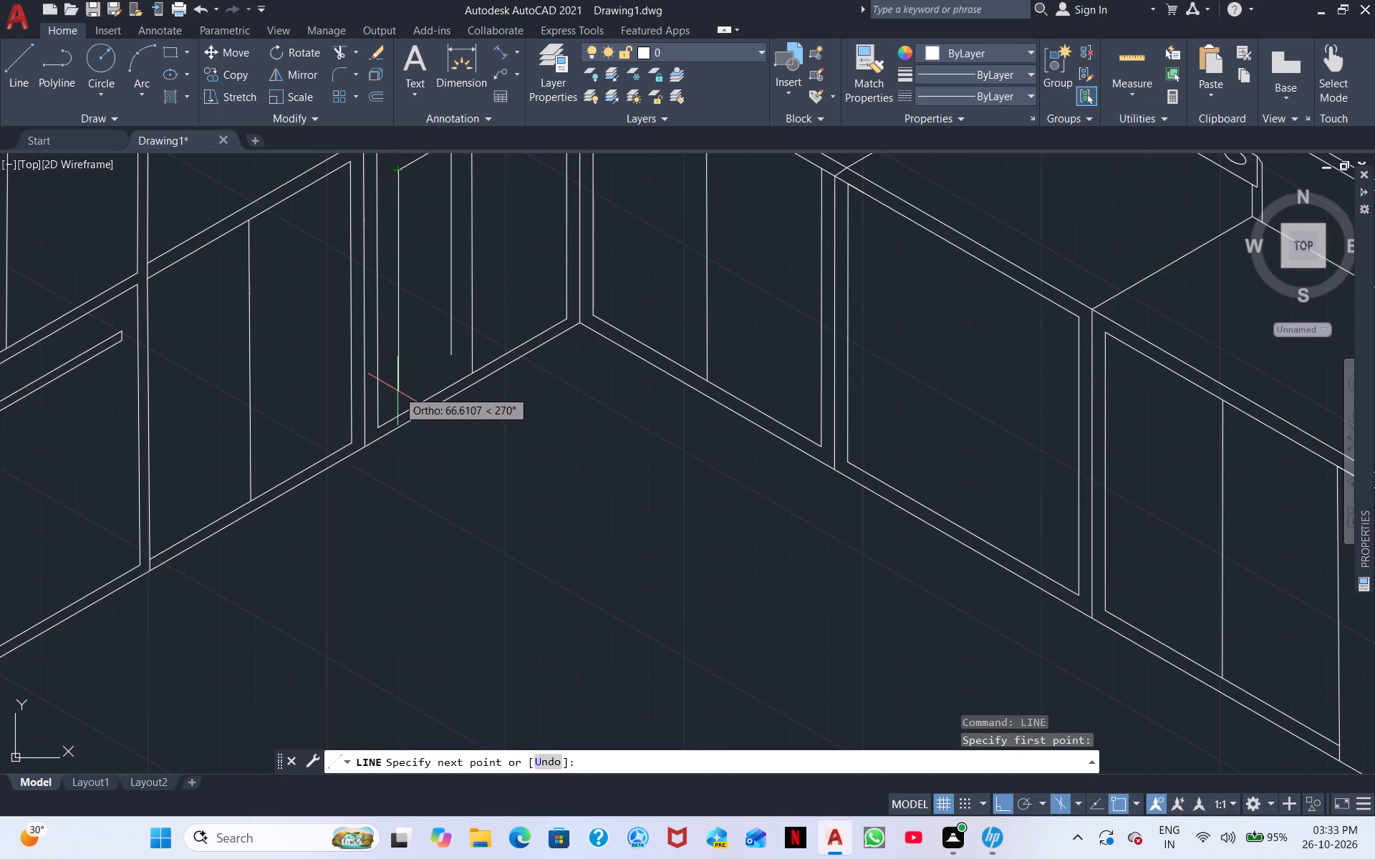
{"action": "left_click", "coordinate": [397, 391]}
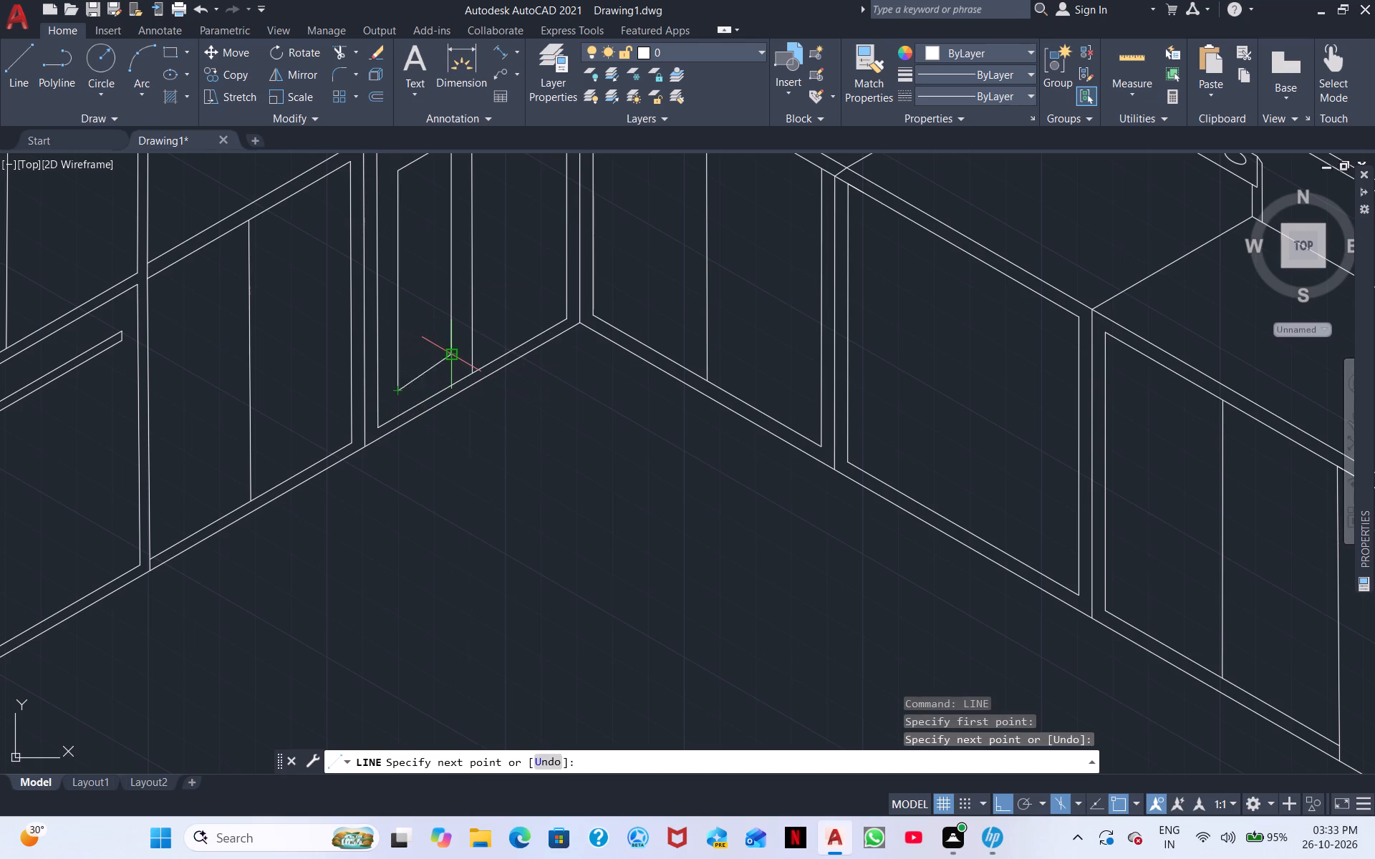
{"action": "left_click", "coordinate": [448, 354]}
{"action": "key", "text": "Escape"}
Draw a closed four-line inner outline on the door beside the inside corner using the right isoplane, with a bottom edge about 21 long.
{"action": "middle_click_drag", "start_coordinate": [526, 263], "coordinate": [526, 373]}
{"action": "right_click", "coordinate": [524, 359]}
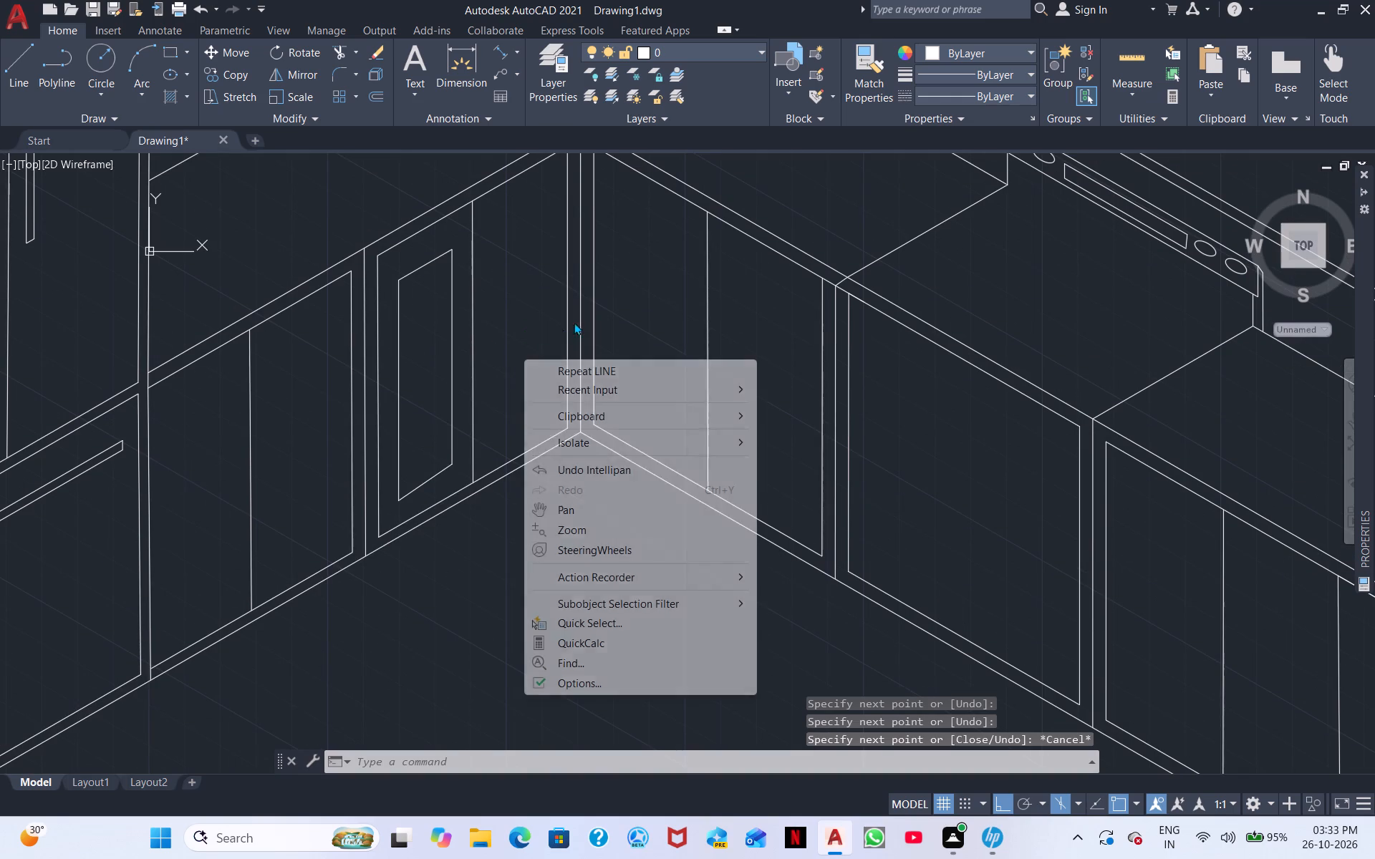
{"action": "left_click", "coordinate": [582, 372]}
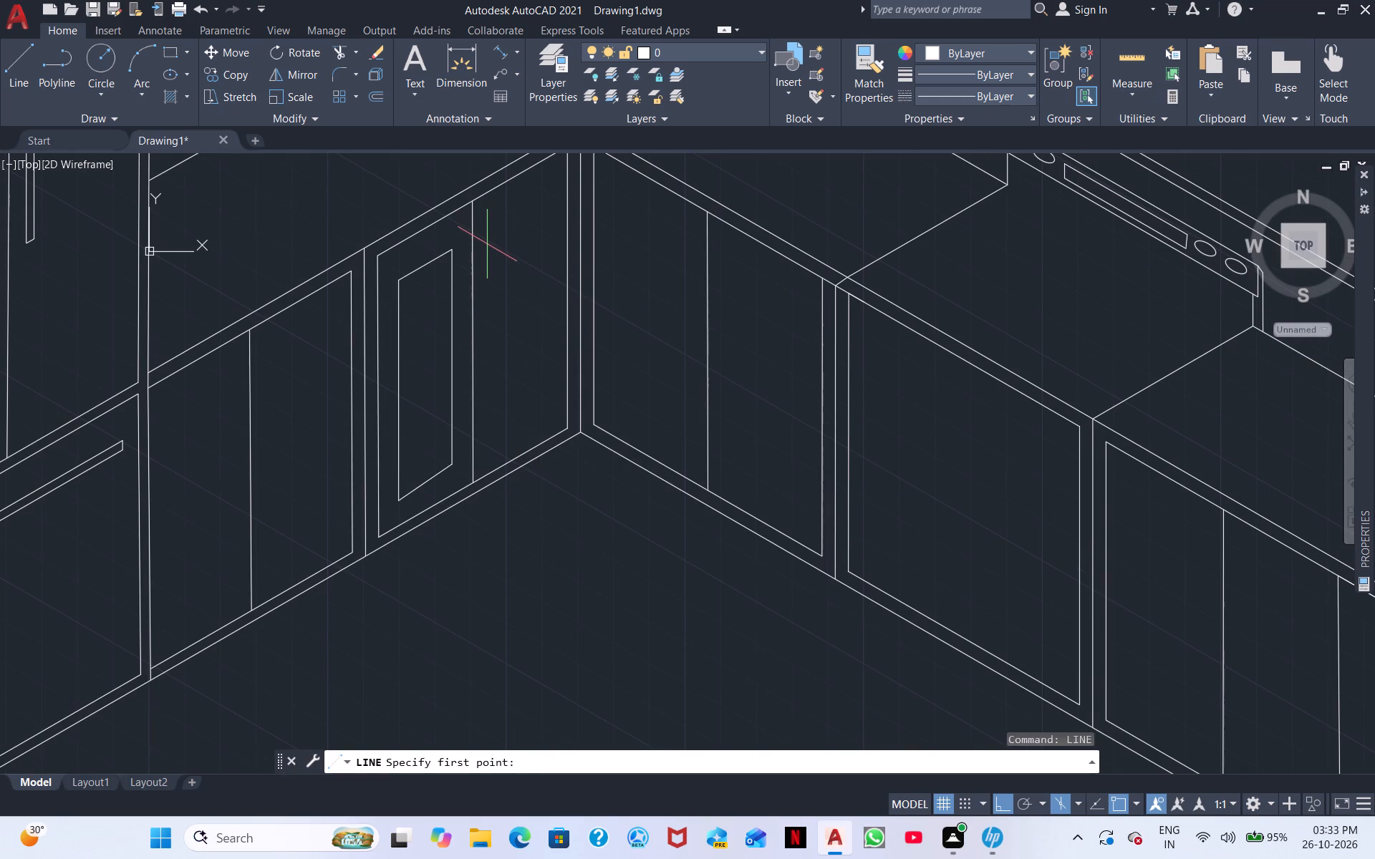
{"action": "left_click", "coordinate": [487, 244]}
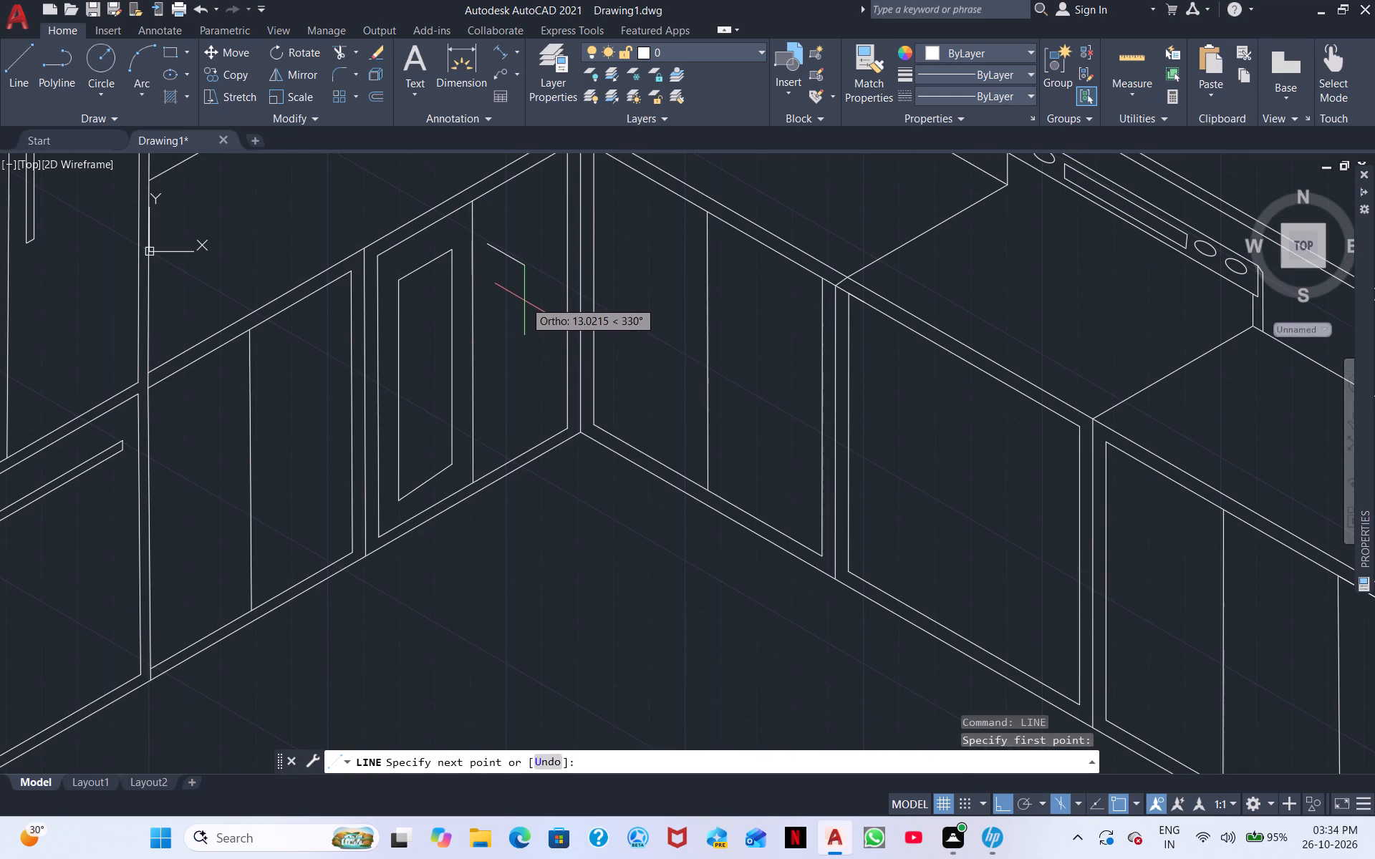
{"action": "key", "text": "F5"}
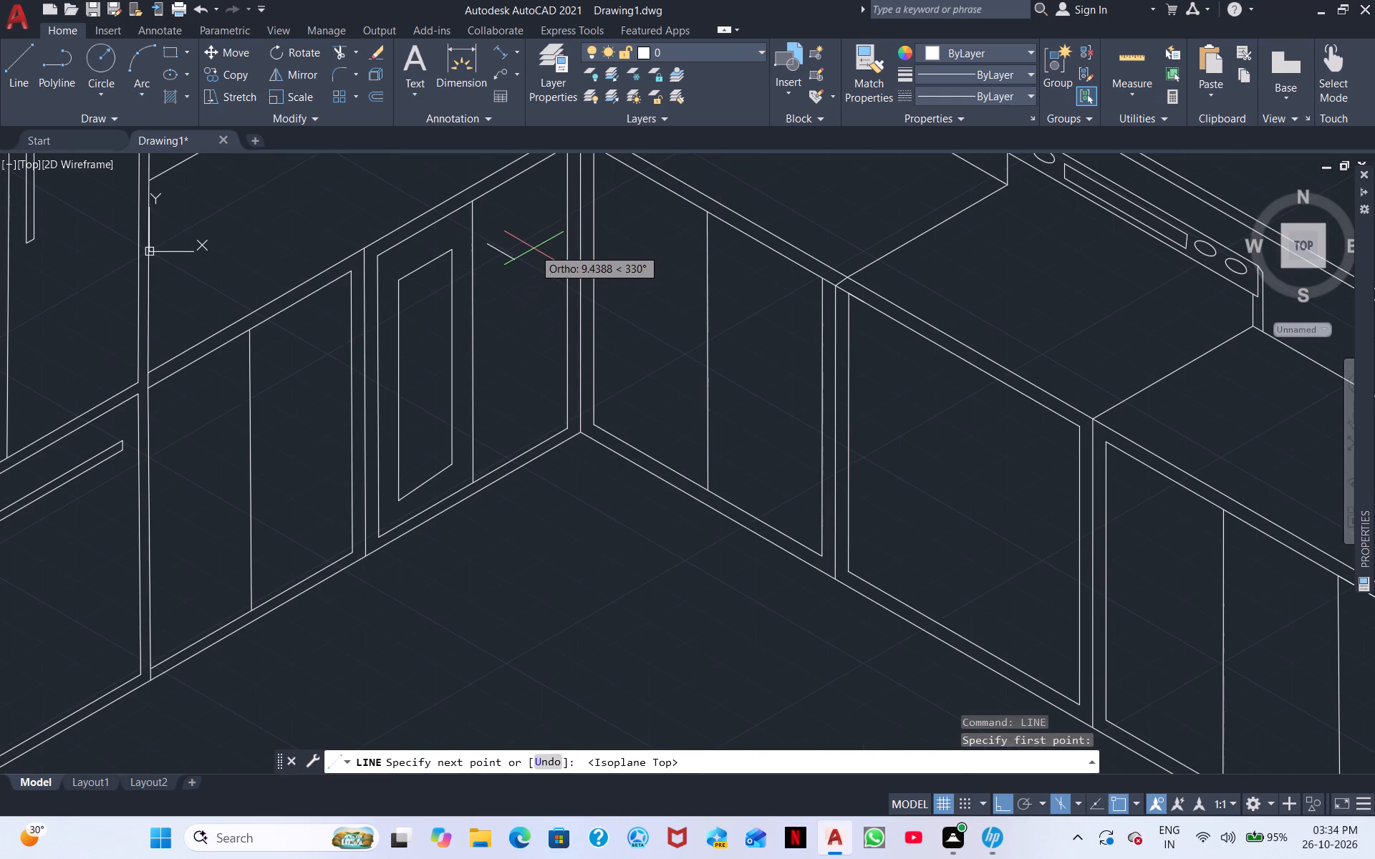
{"action": "key", "text": "F5"}
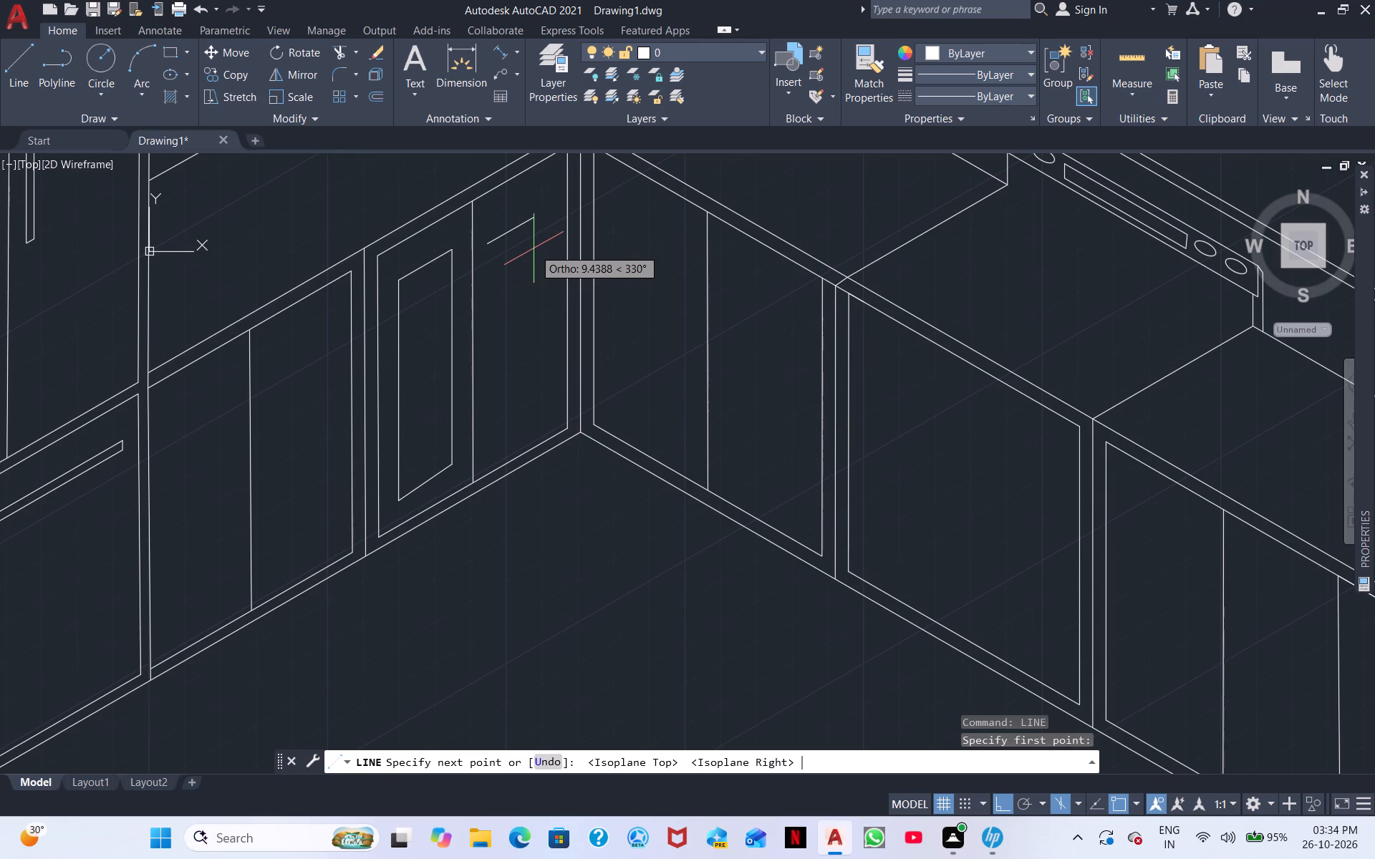
{"action": "left_click", "coordinate": [551, 215]}
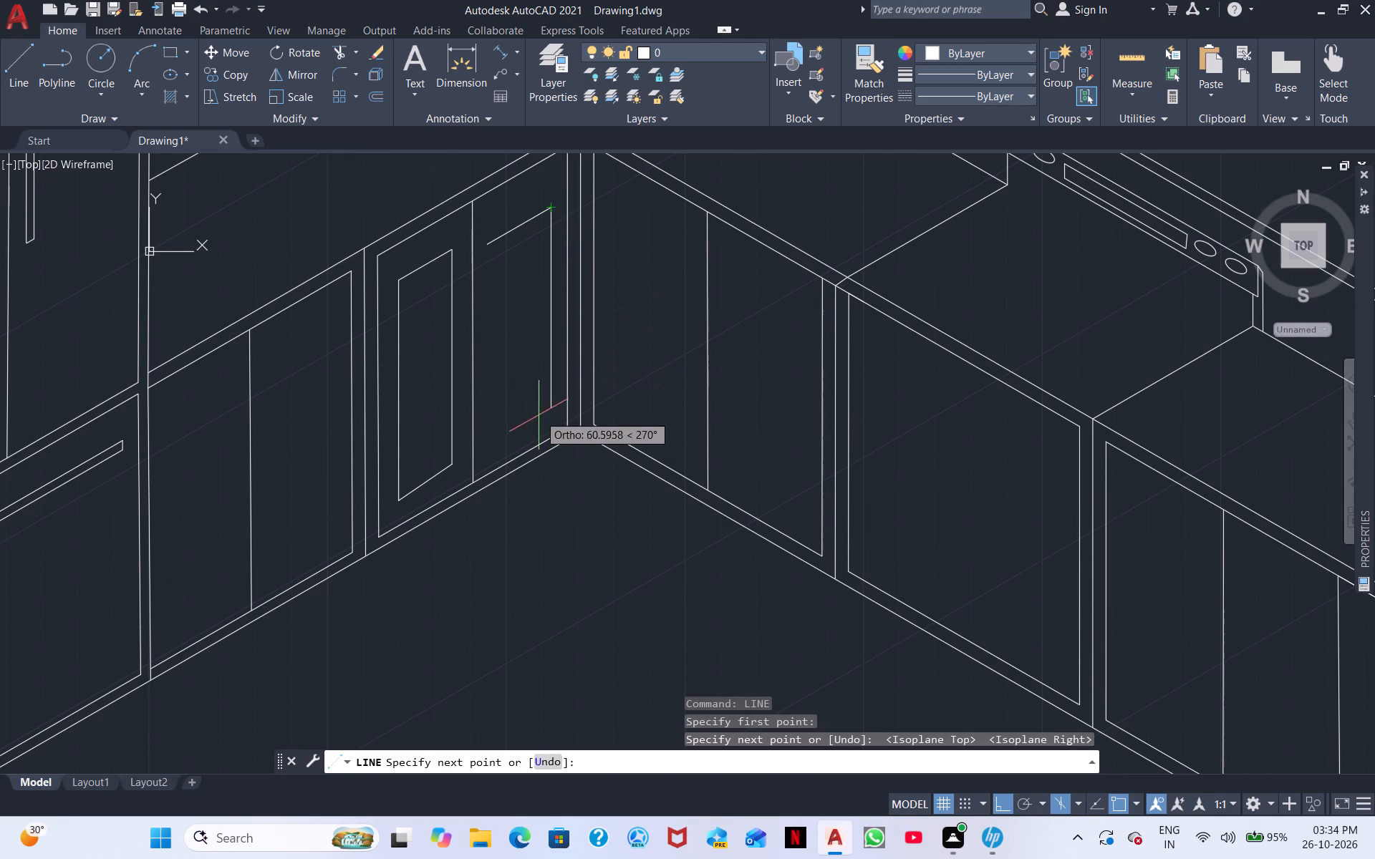
{"action": "left_click", "coordinate": [546, 424]}
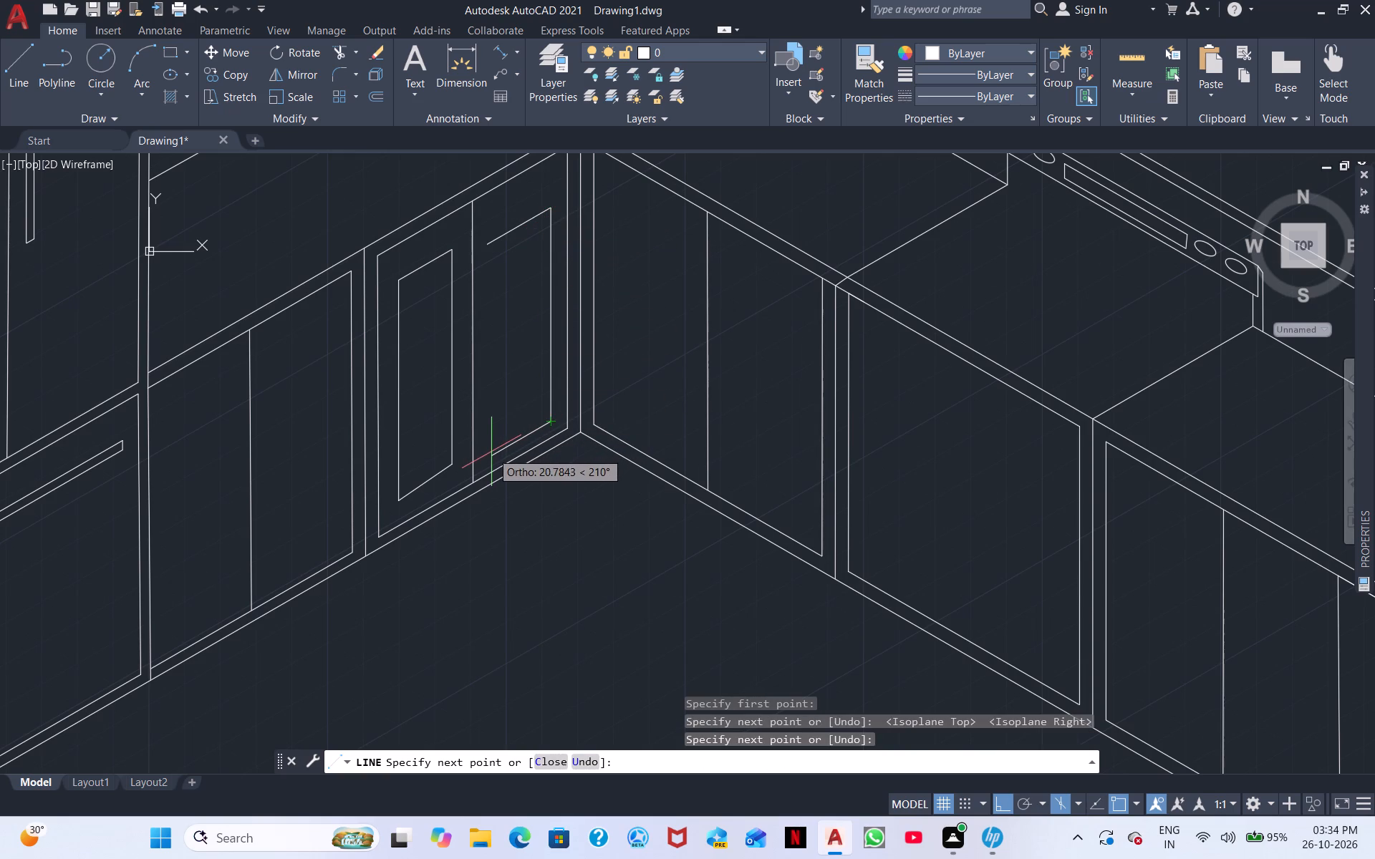
{"action": "left_click", "coordinate": [491, 452]}
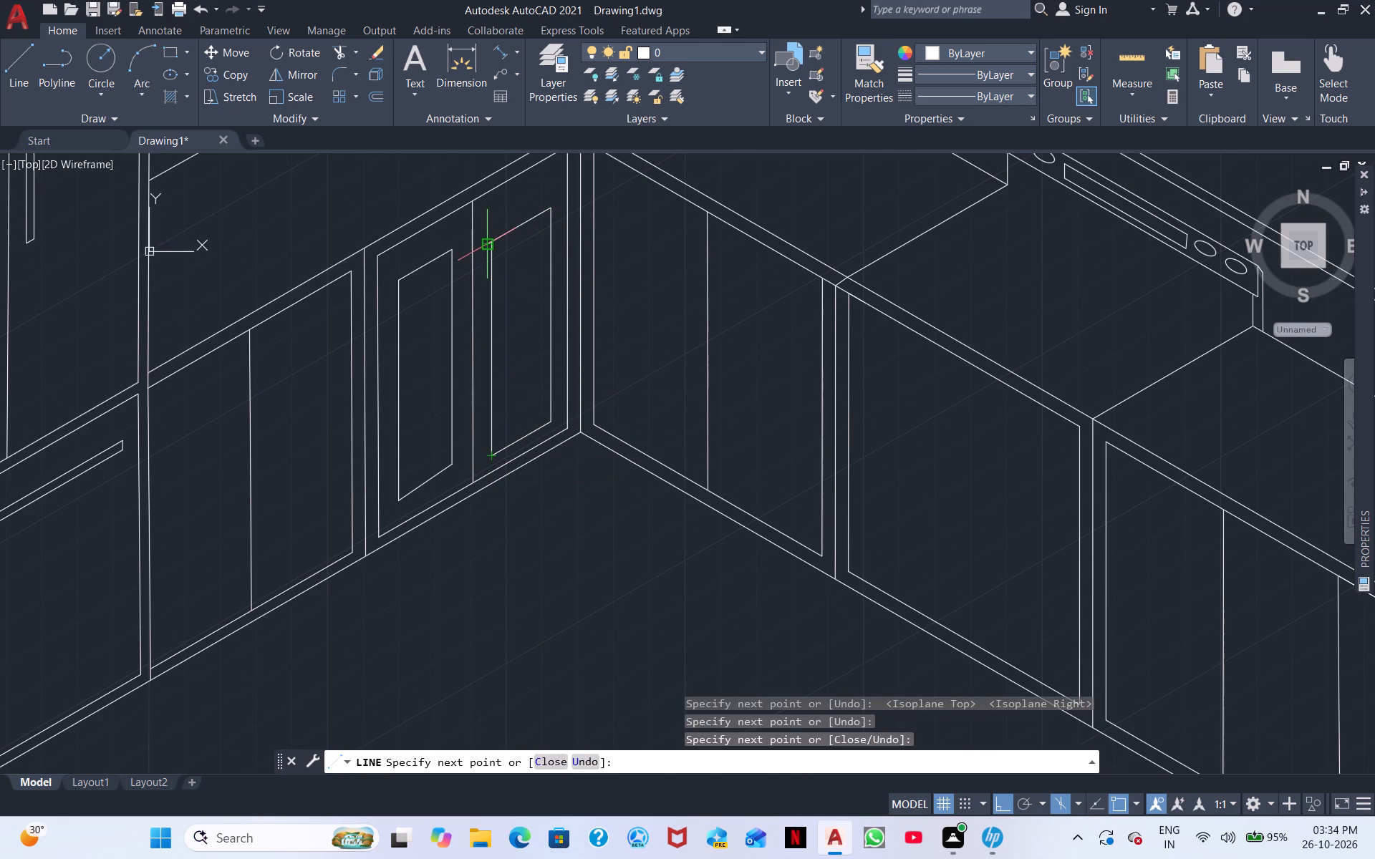
{"action": "left_click", "coordinate": [485, 247]}
{"action": "key", "text": "Escape"}
Move all four lines of the new inner outline slightly upward on the door beside the inside corner.
{"action": "scroll", "coordinate": [581, 277], "scroll_direction": "down", "scroll_amount": 1}
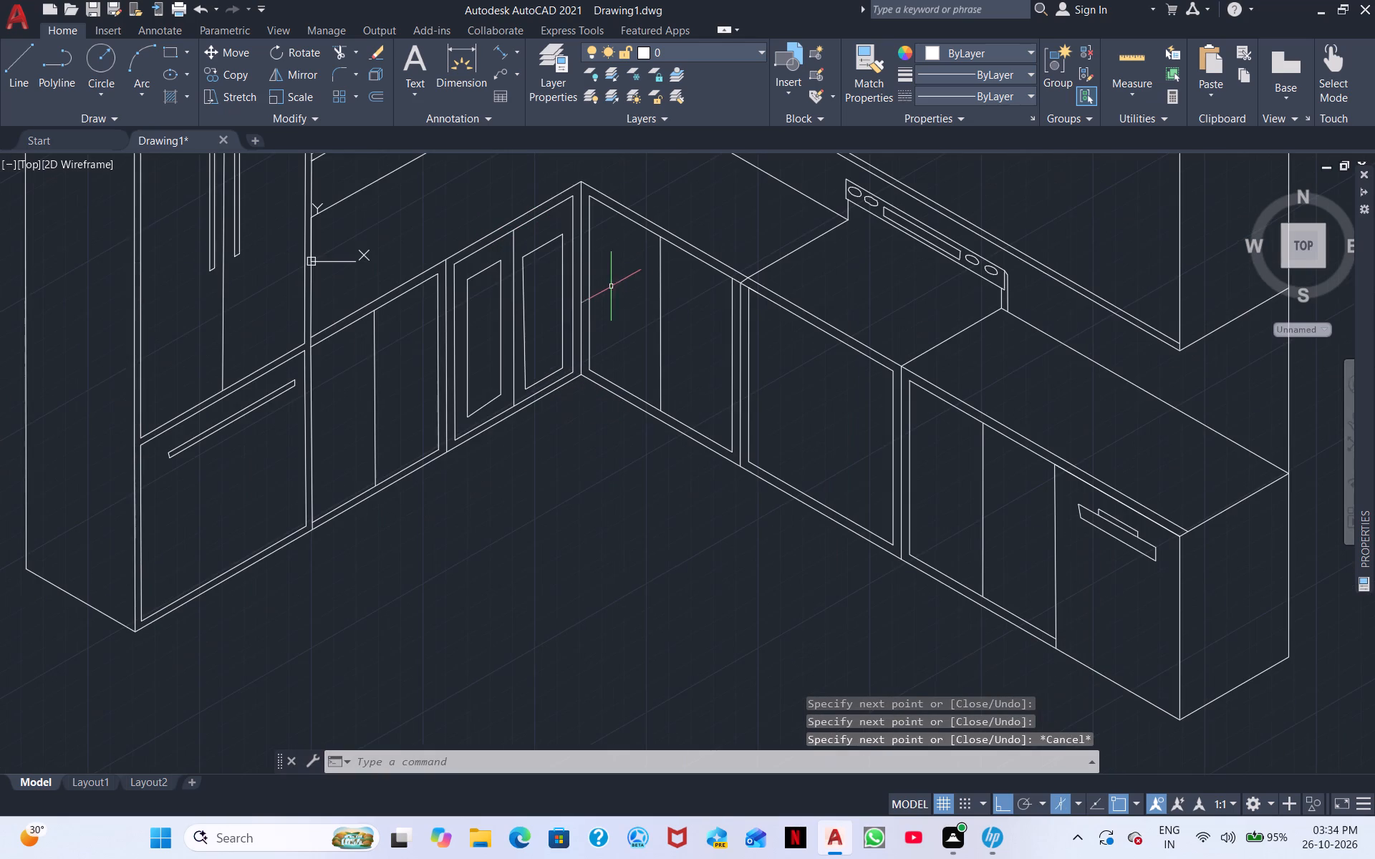
{"action": "scroll", "coordinate": [589, 301], "scroll_direction": "up", "scroll_amount": 1}
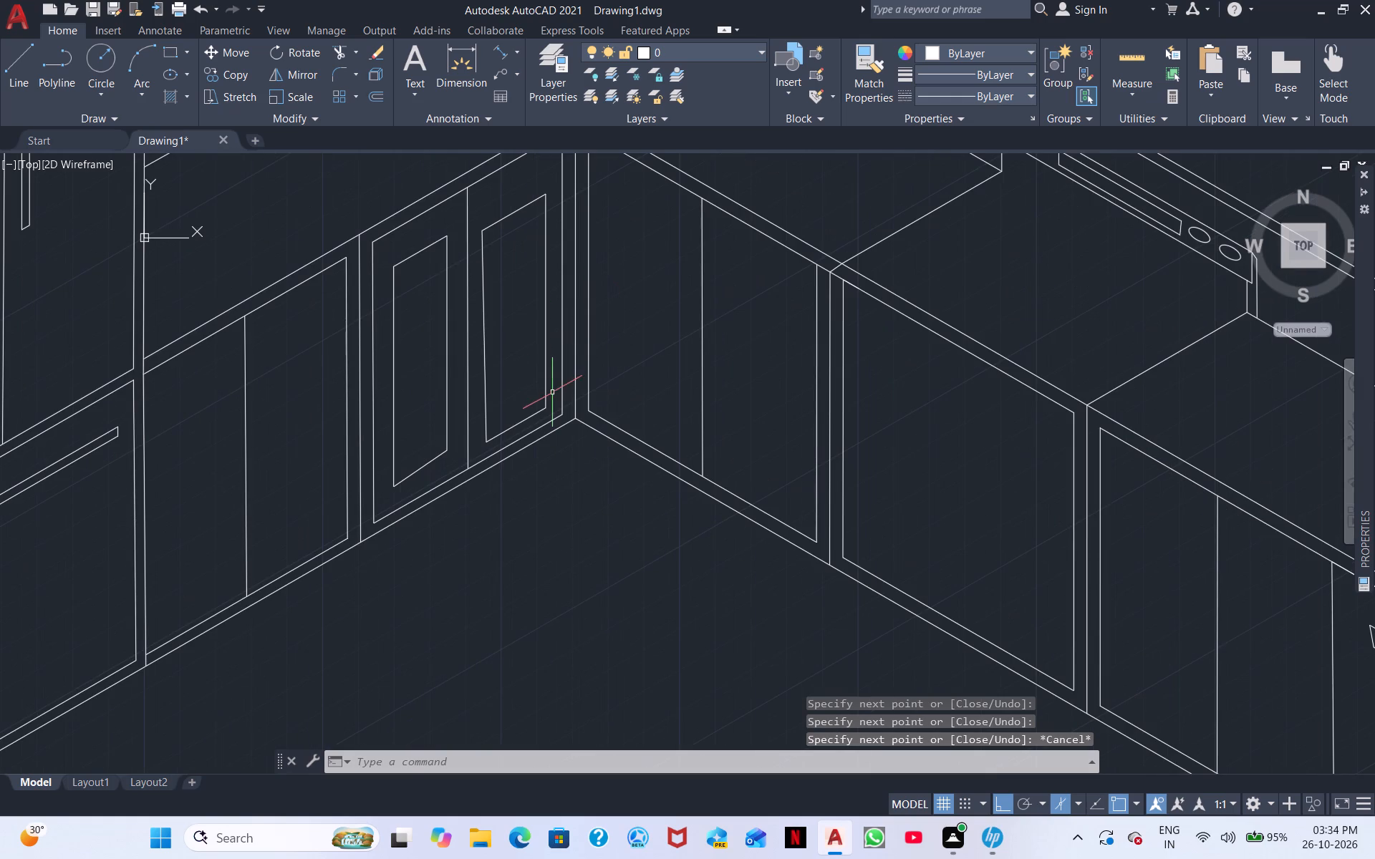
{"action": "left_click", "coordinate": [552, 392]}
{"action": "left_click", "coordinate": [486, 348]}
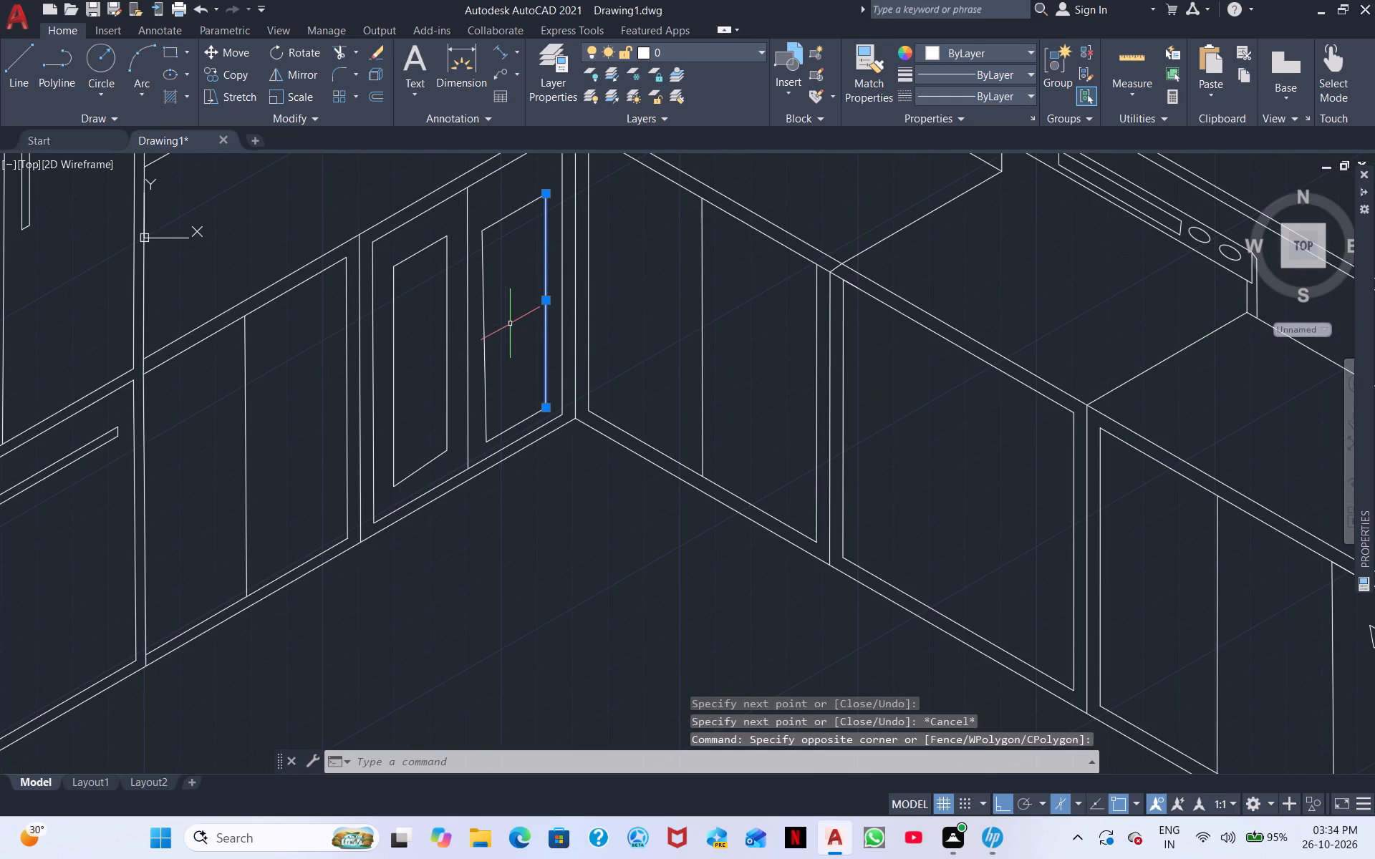
{"action": "scroll", "coordinate": [526, 260], "scroll_direction": "up", "scroll_amount": 1}
{"action": "scroll", "coordinate": [526, 260], "scroll_direction": "down", "scroll_amount": 2}
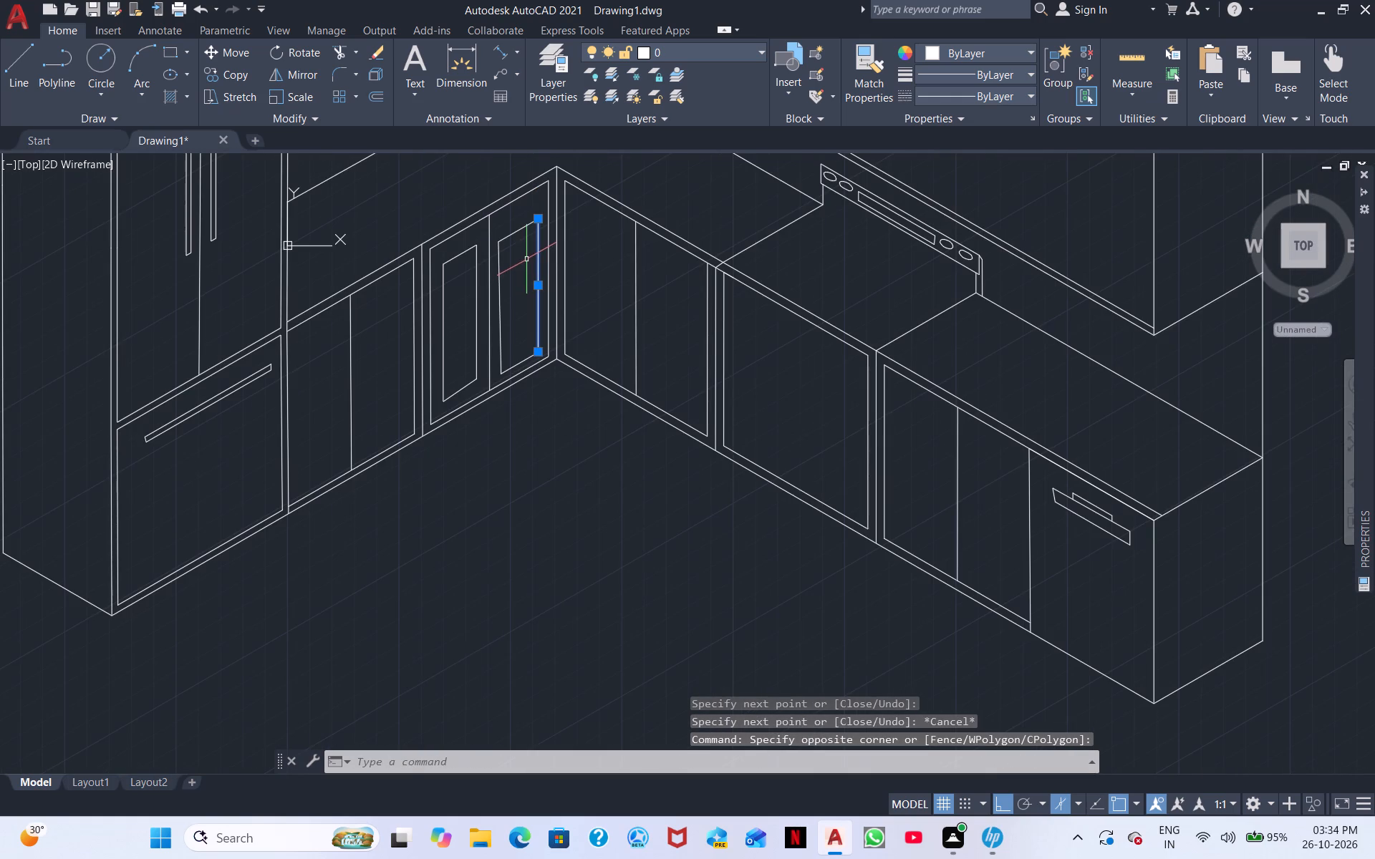
{"action": "left_click", "coordinate": [526, 257]}
{"action": "left_click", "coordinate": [503, 228]}
{"action": "left_click", "coordinate": [504, 314]}
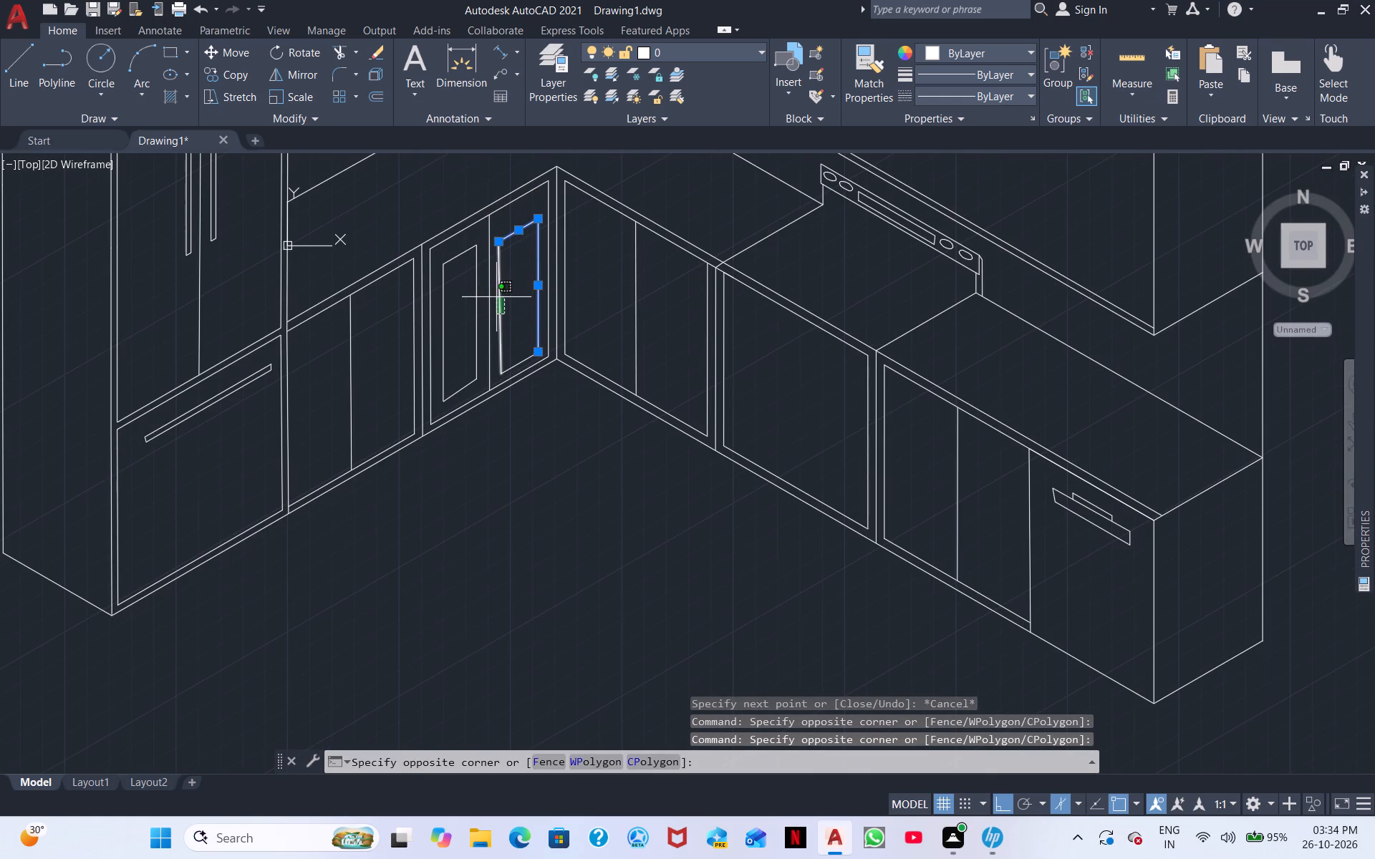
{"action": "left_click", "coordinate": [496, 297]}
{"action": "left_click", "coordinate": [521, 360]}
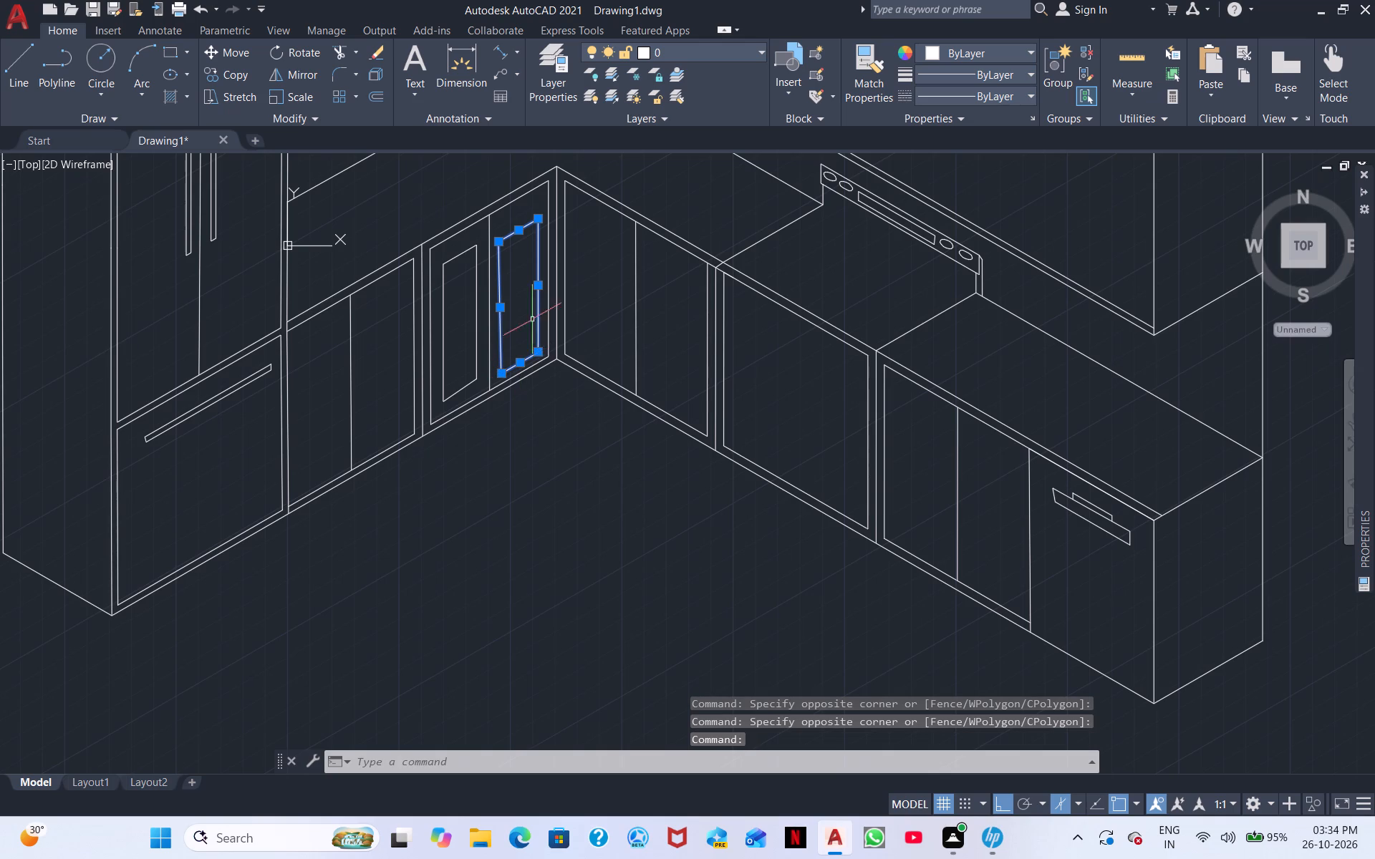
{"action": "right_click", "coordinate": [553, 283]}
{"action": "left_click", "coordinate": [618, 406]}
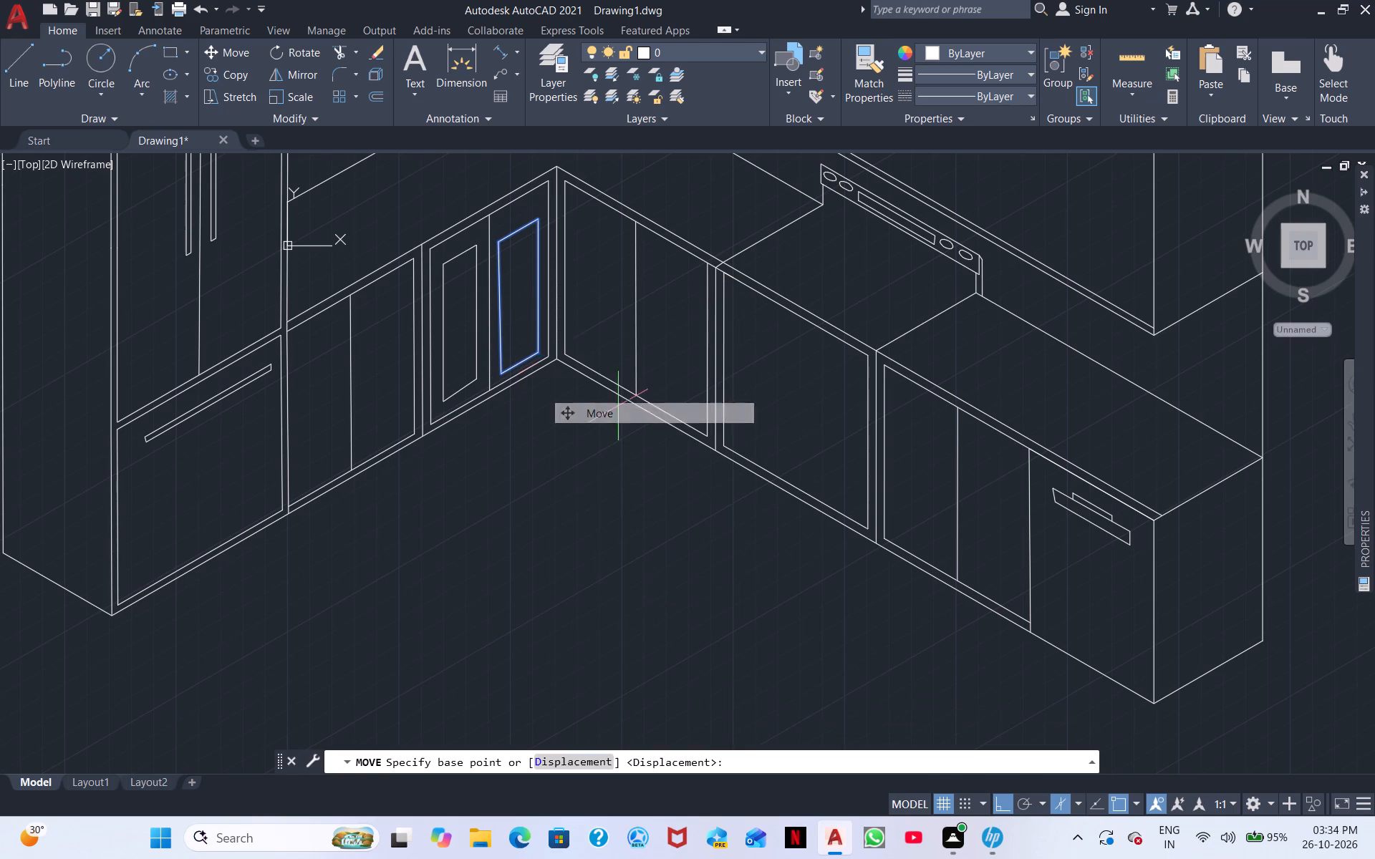
{"action": "left_click", "coordinate": [517, 288]}
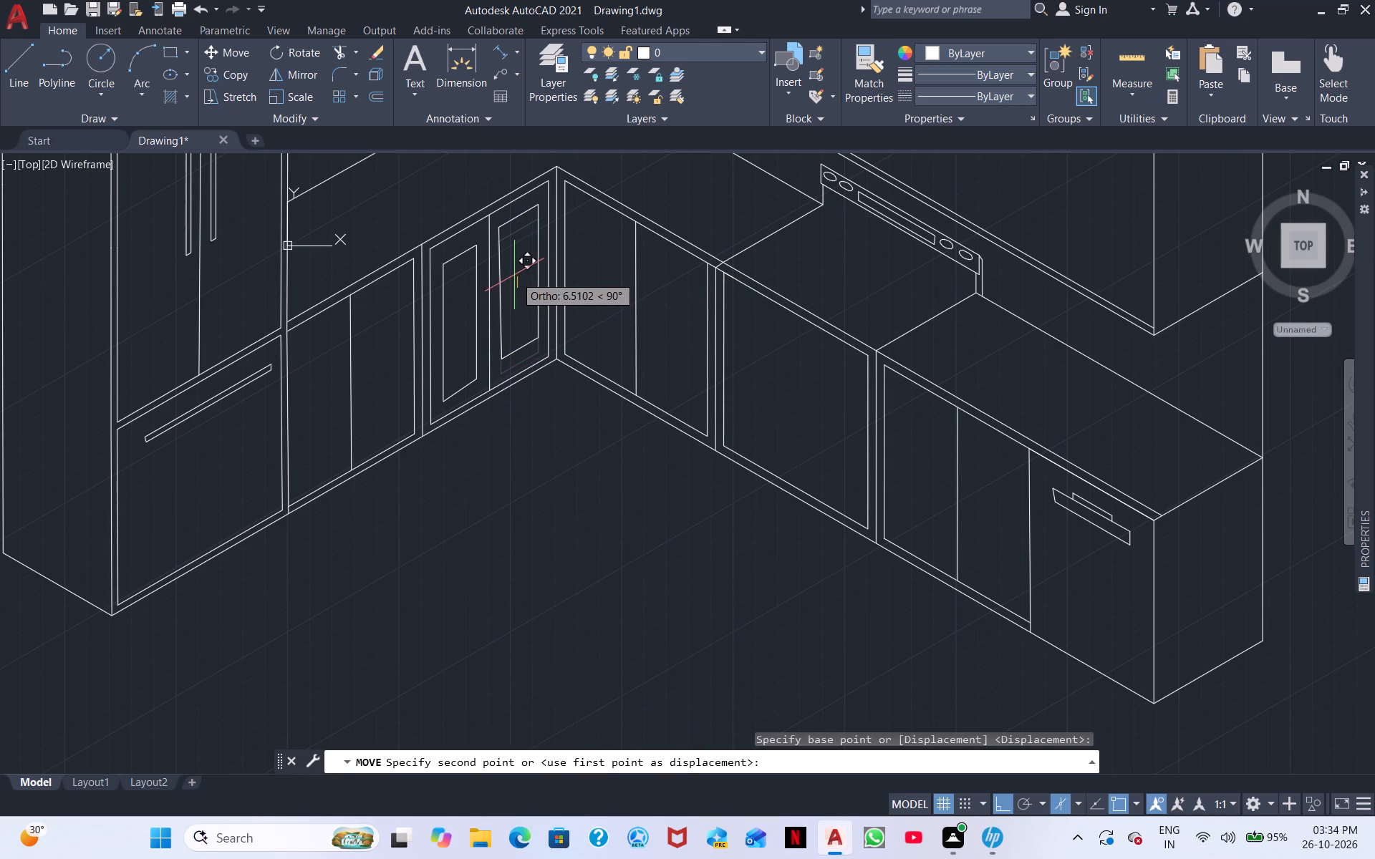
{"action": "left_click", "coordinate": [513, 280]}
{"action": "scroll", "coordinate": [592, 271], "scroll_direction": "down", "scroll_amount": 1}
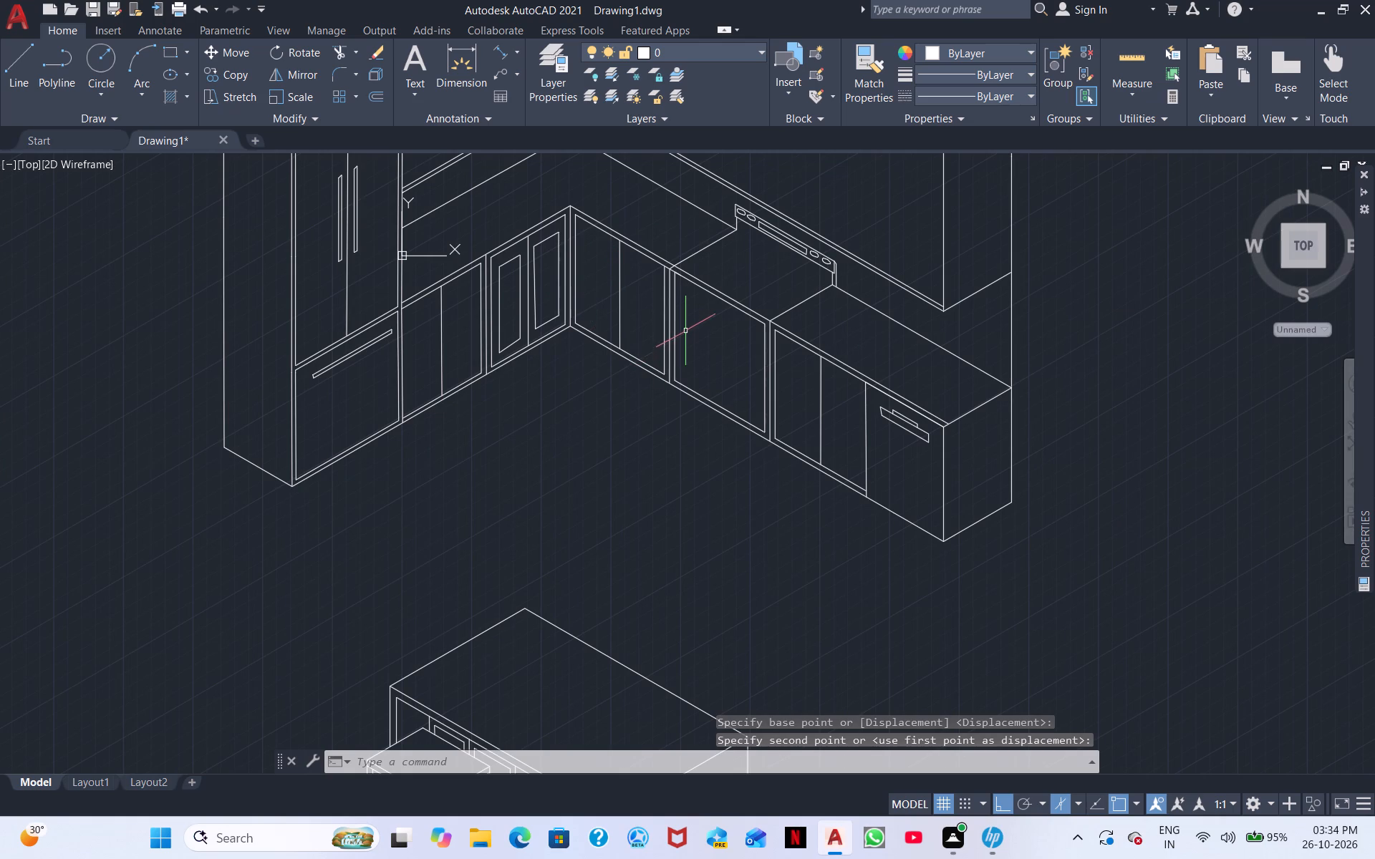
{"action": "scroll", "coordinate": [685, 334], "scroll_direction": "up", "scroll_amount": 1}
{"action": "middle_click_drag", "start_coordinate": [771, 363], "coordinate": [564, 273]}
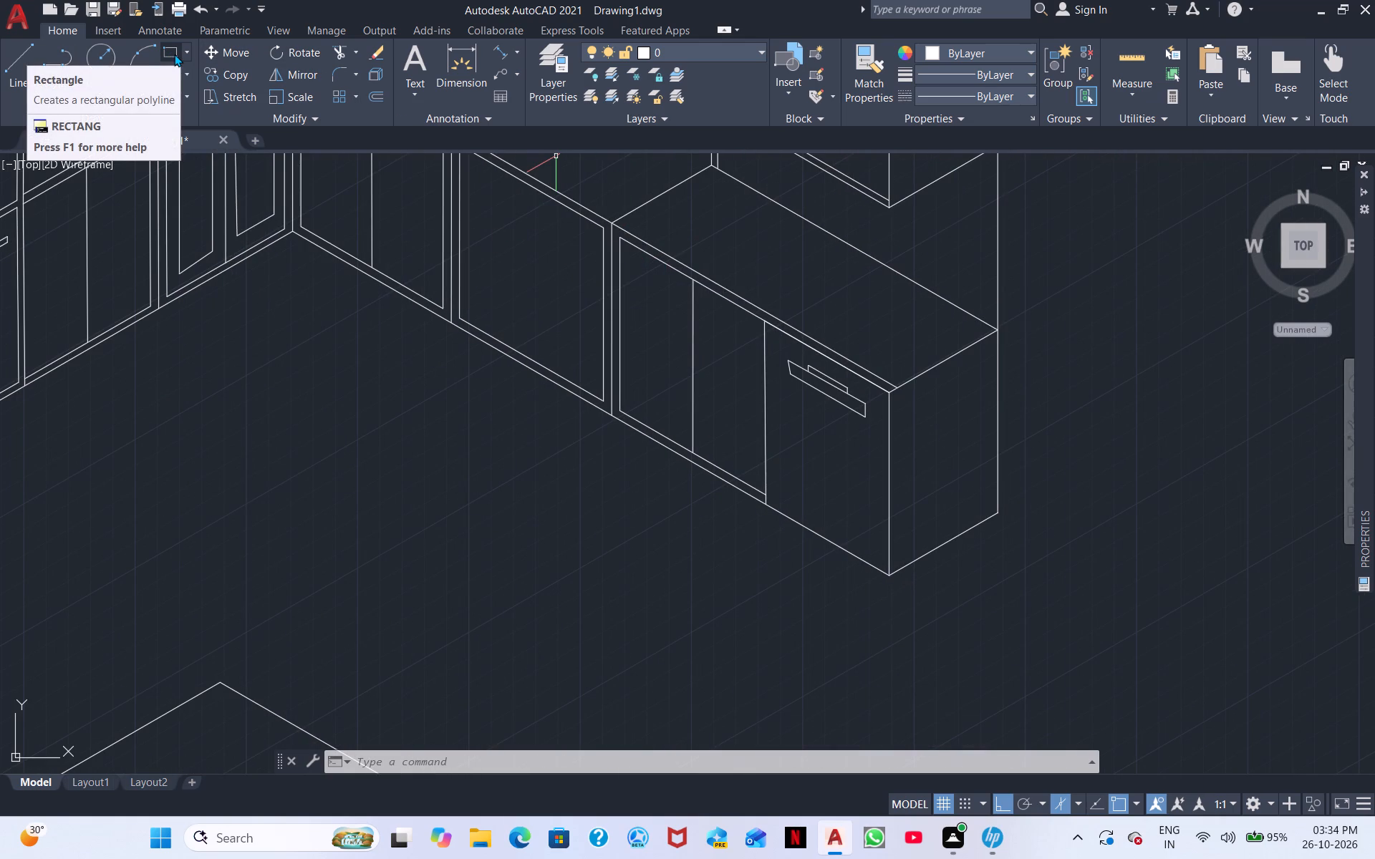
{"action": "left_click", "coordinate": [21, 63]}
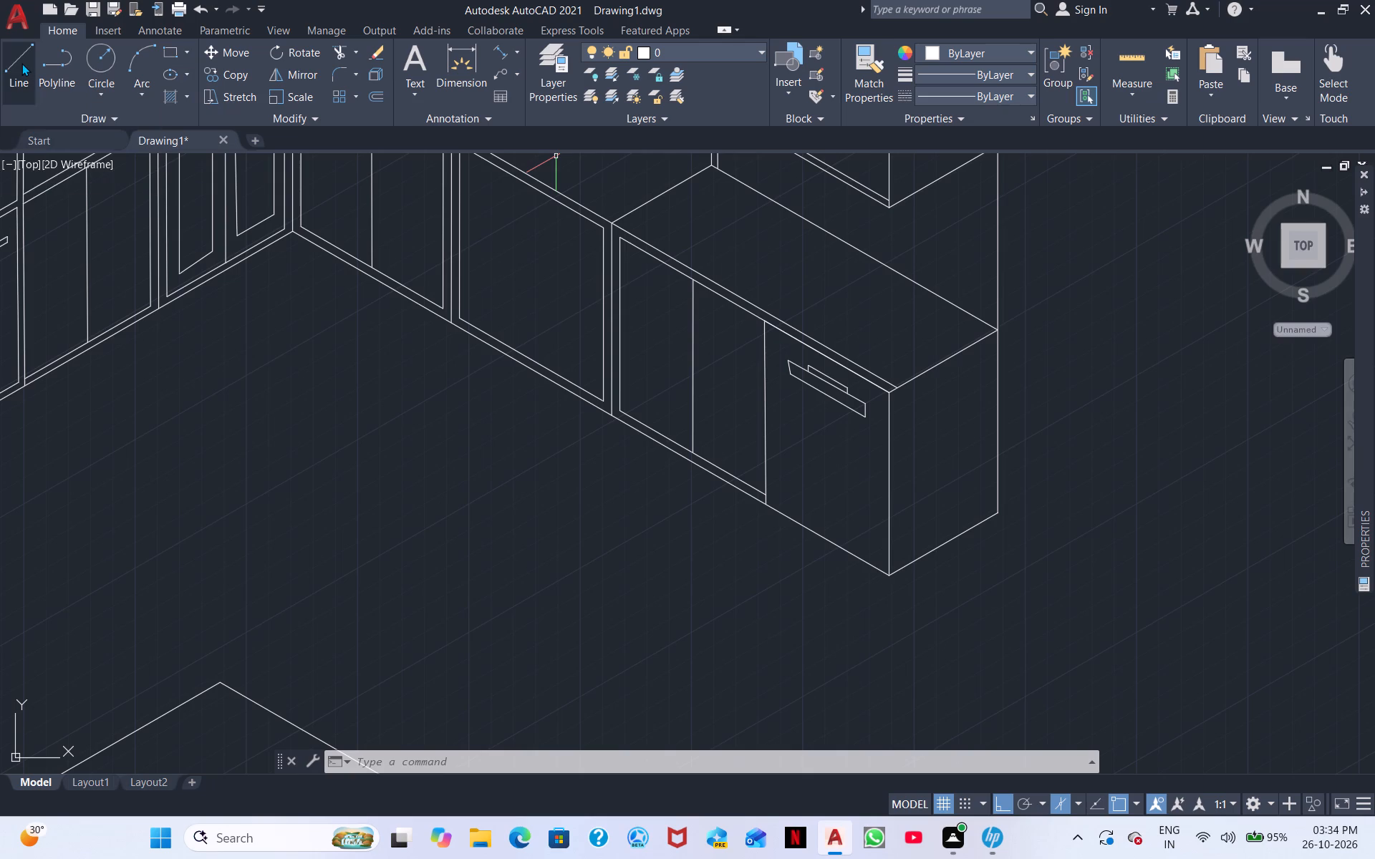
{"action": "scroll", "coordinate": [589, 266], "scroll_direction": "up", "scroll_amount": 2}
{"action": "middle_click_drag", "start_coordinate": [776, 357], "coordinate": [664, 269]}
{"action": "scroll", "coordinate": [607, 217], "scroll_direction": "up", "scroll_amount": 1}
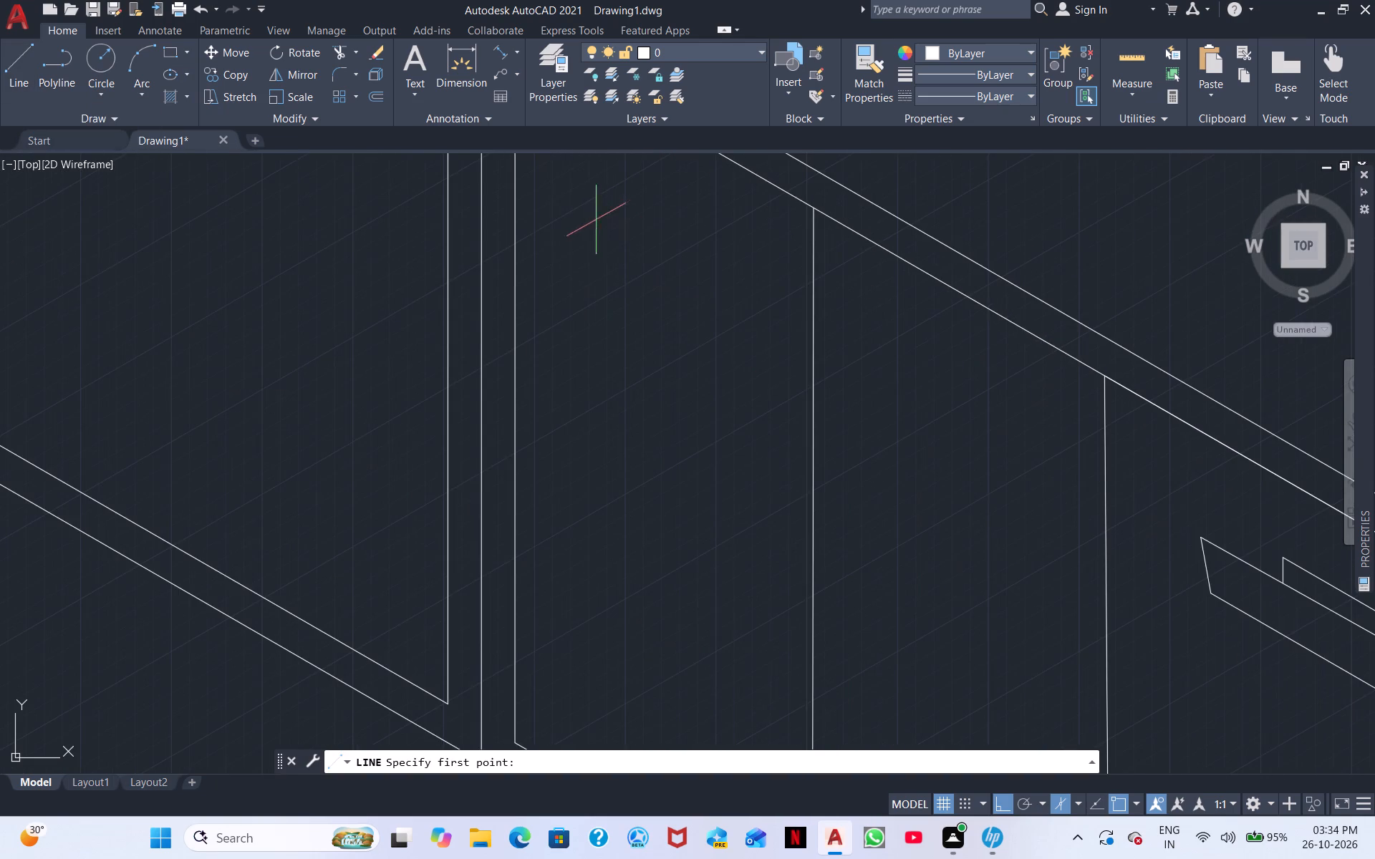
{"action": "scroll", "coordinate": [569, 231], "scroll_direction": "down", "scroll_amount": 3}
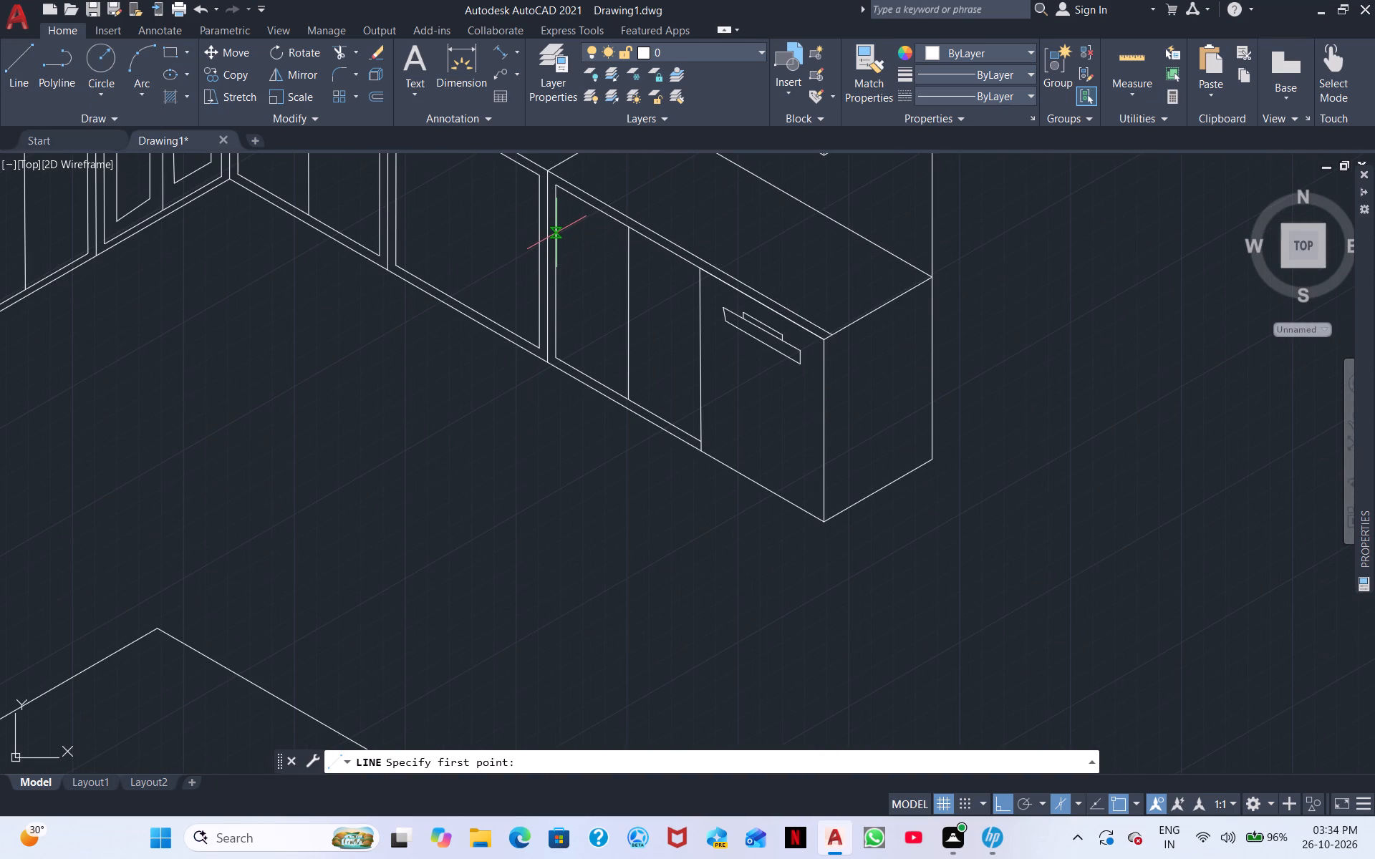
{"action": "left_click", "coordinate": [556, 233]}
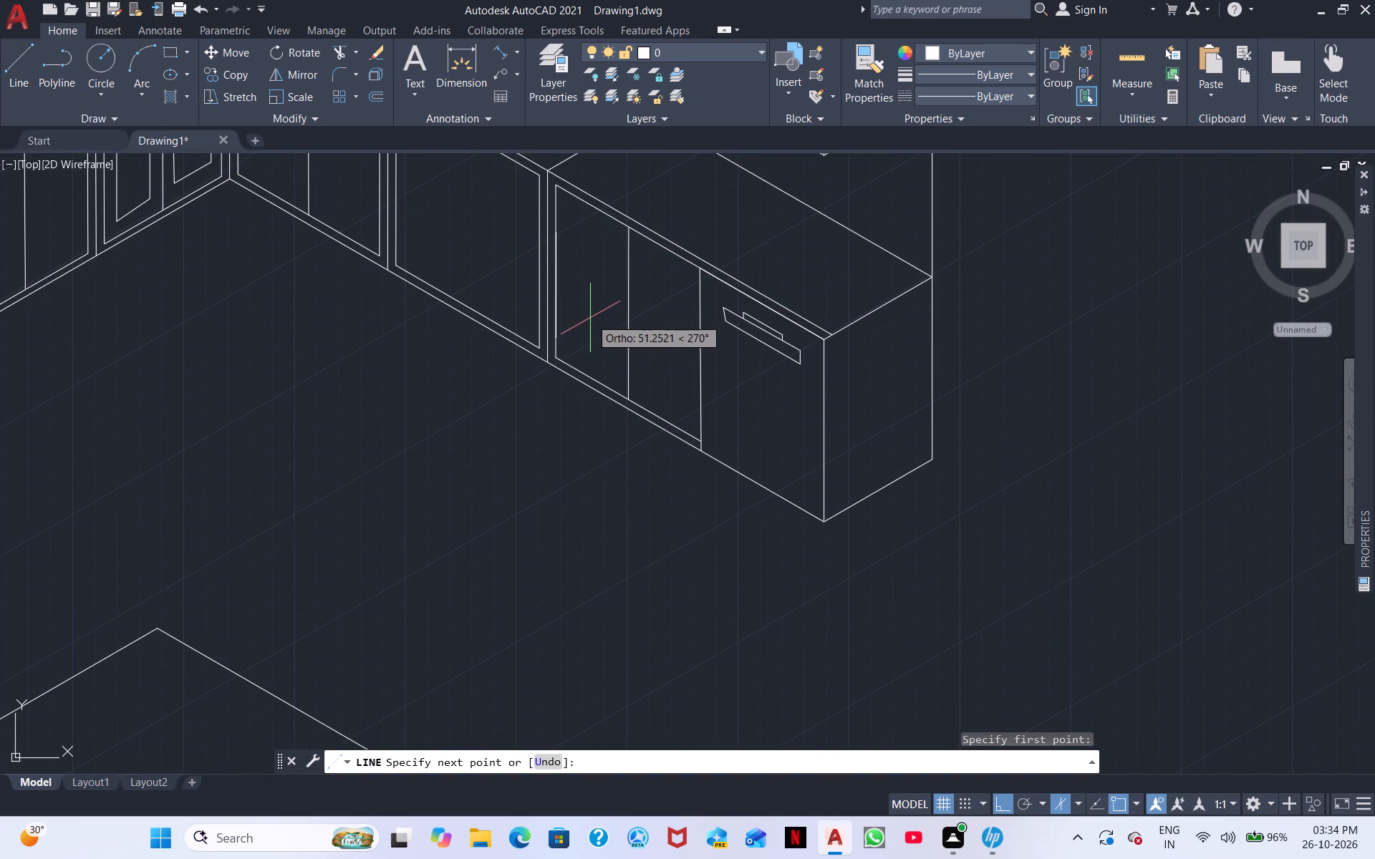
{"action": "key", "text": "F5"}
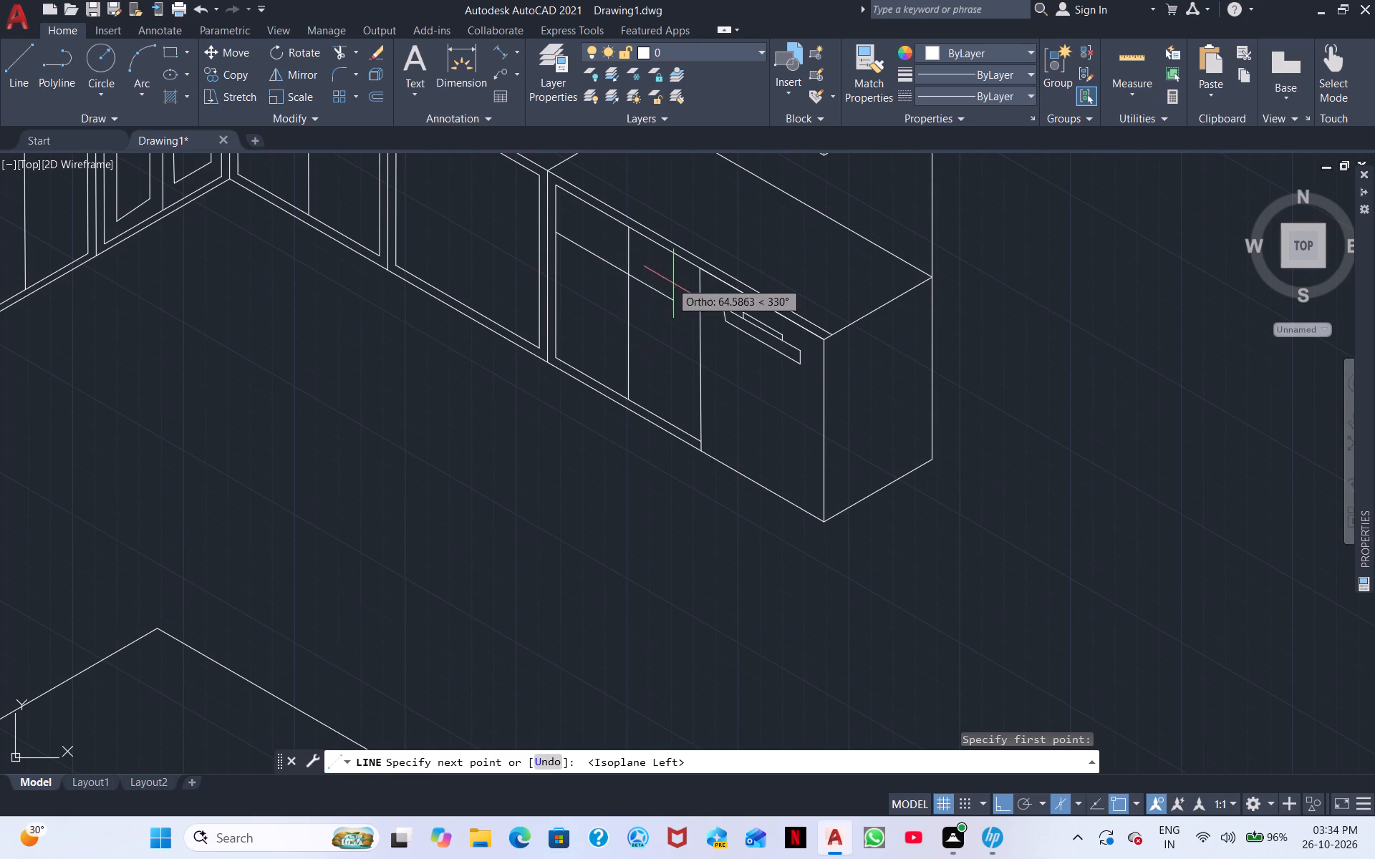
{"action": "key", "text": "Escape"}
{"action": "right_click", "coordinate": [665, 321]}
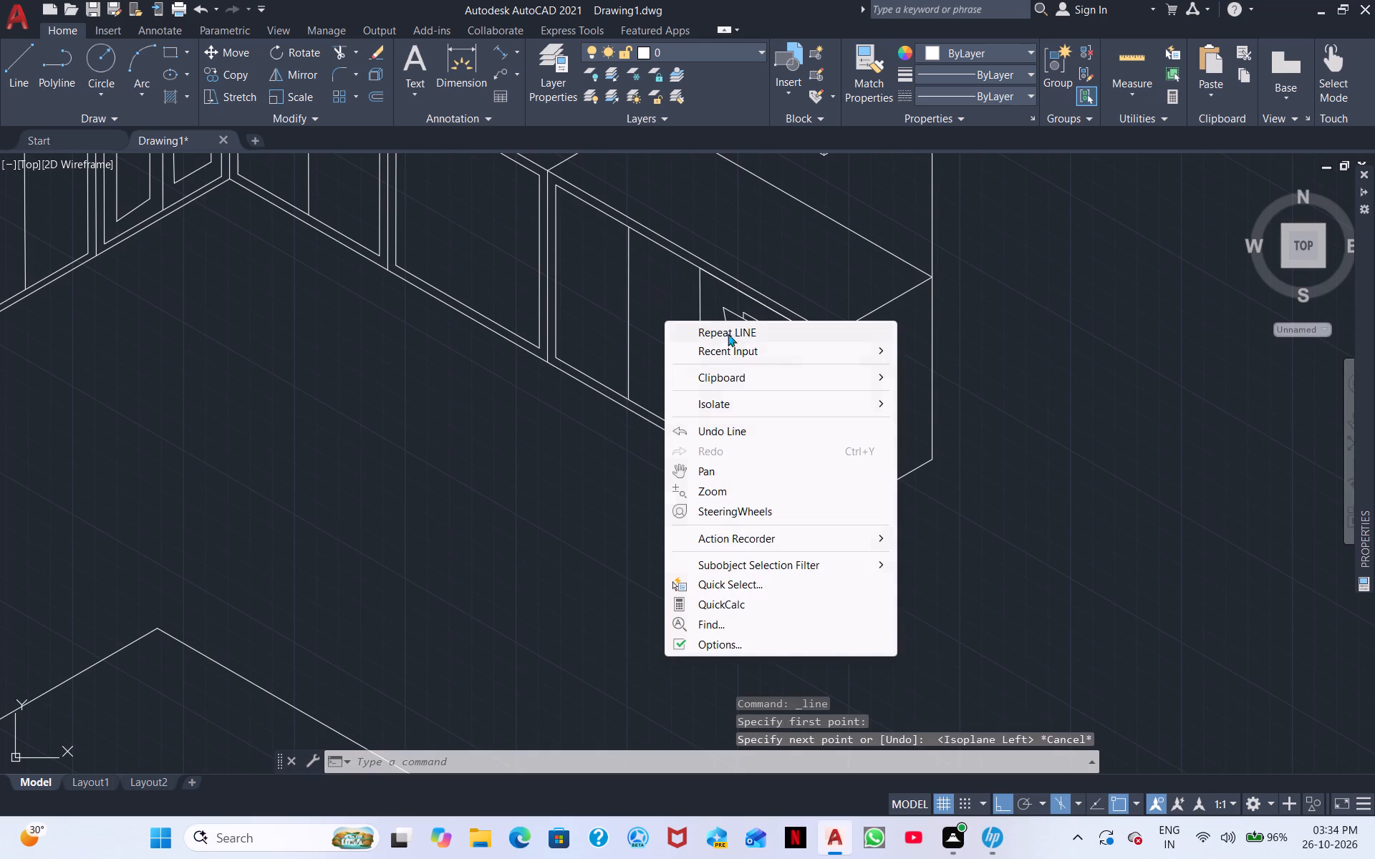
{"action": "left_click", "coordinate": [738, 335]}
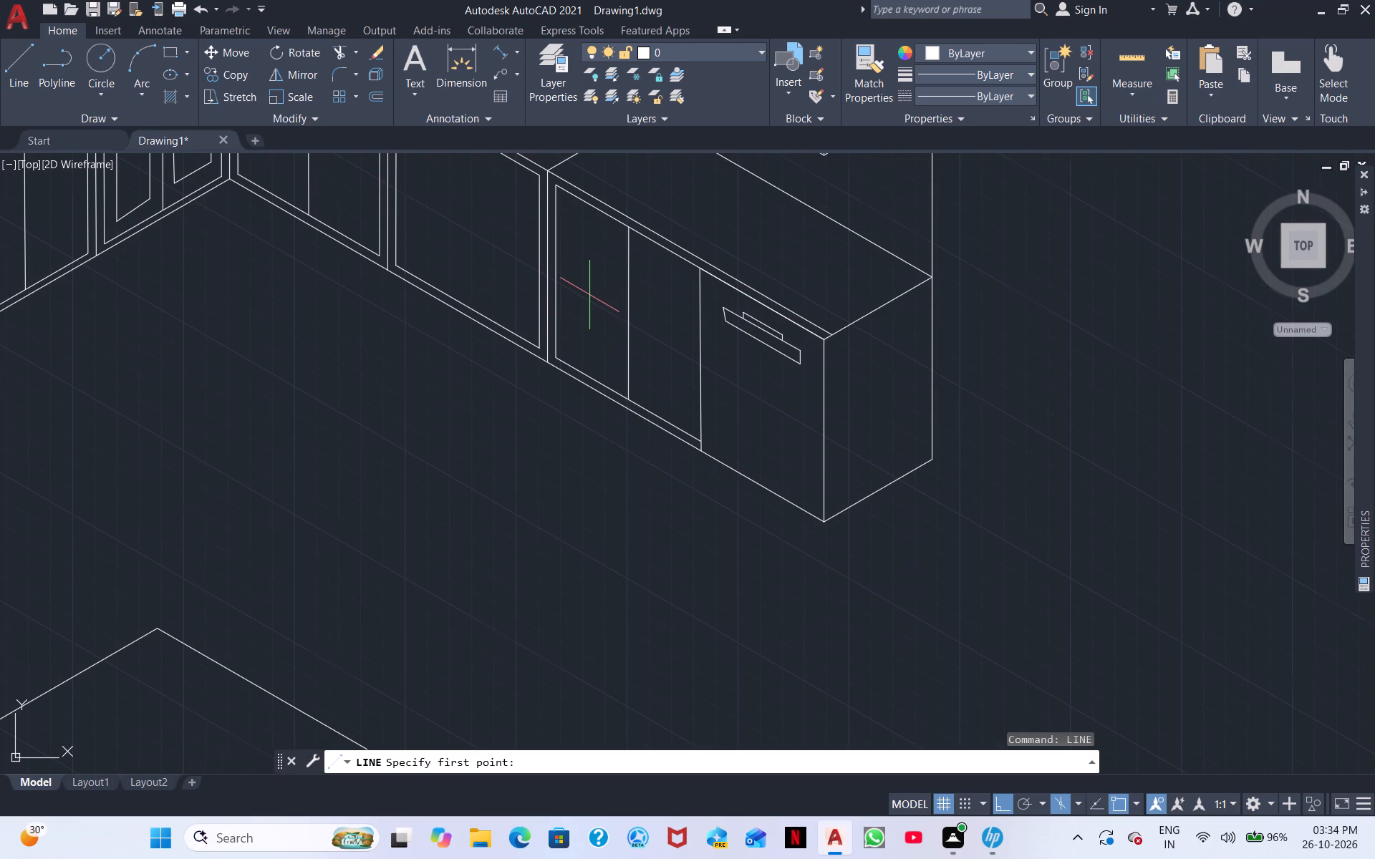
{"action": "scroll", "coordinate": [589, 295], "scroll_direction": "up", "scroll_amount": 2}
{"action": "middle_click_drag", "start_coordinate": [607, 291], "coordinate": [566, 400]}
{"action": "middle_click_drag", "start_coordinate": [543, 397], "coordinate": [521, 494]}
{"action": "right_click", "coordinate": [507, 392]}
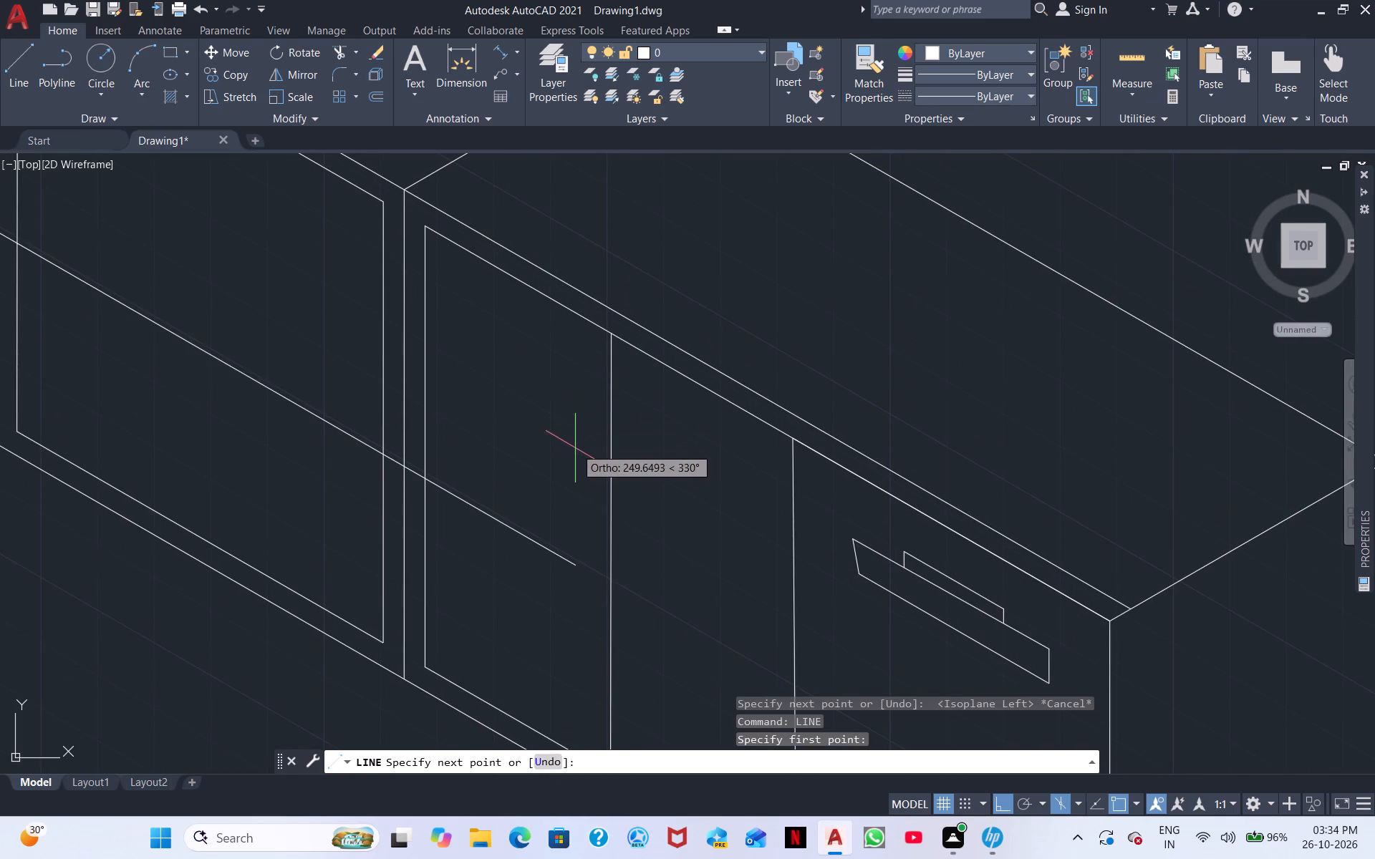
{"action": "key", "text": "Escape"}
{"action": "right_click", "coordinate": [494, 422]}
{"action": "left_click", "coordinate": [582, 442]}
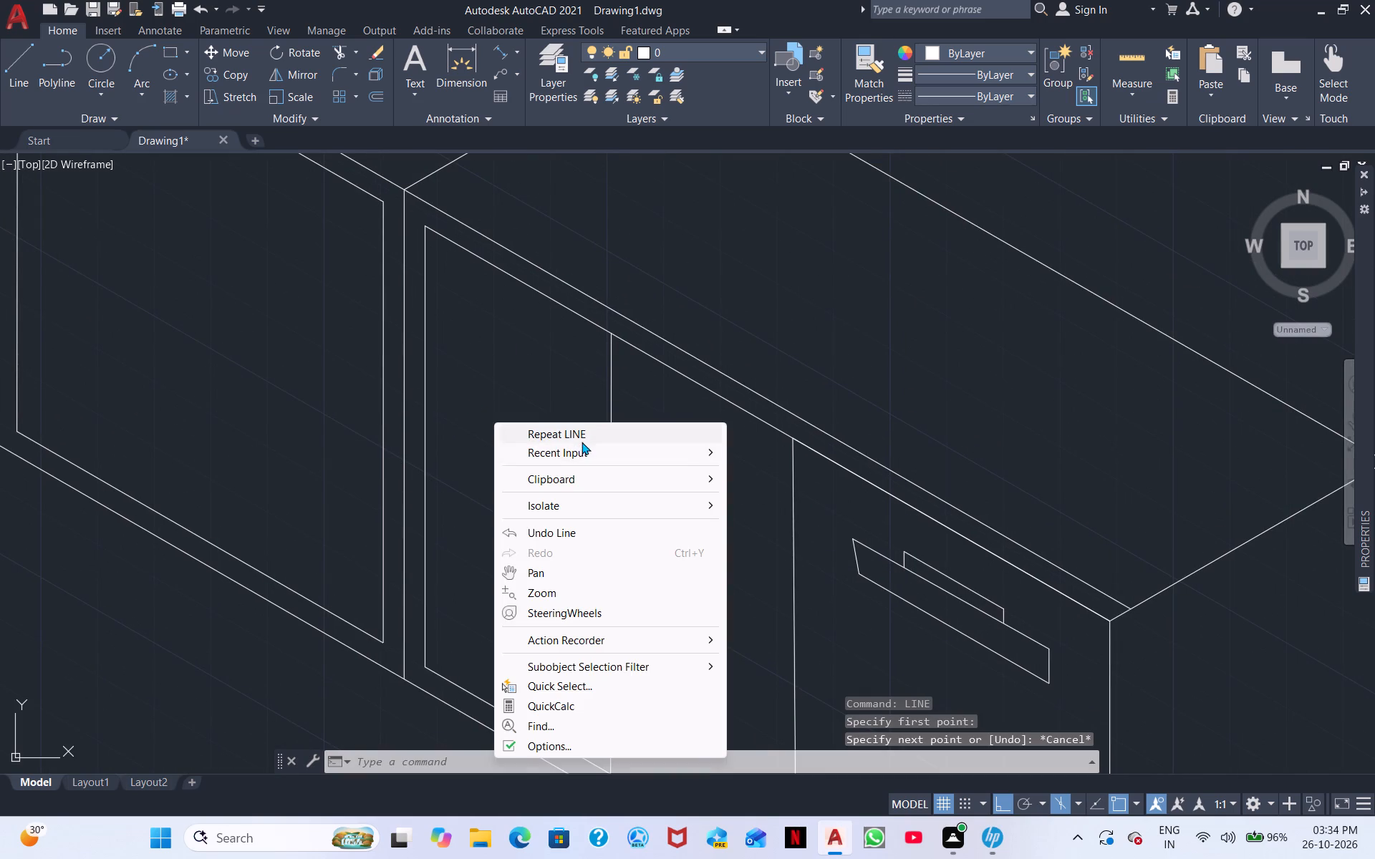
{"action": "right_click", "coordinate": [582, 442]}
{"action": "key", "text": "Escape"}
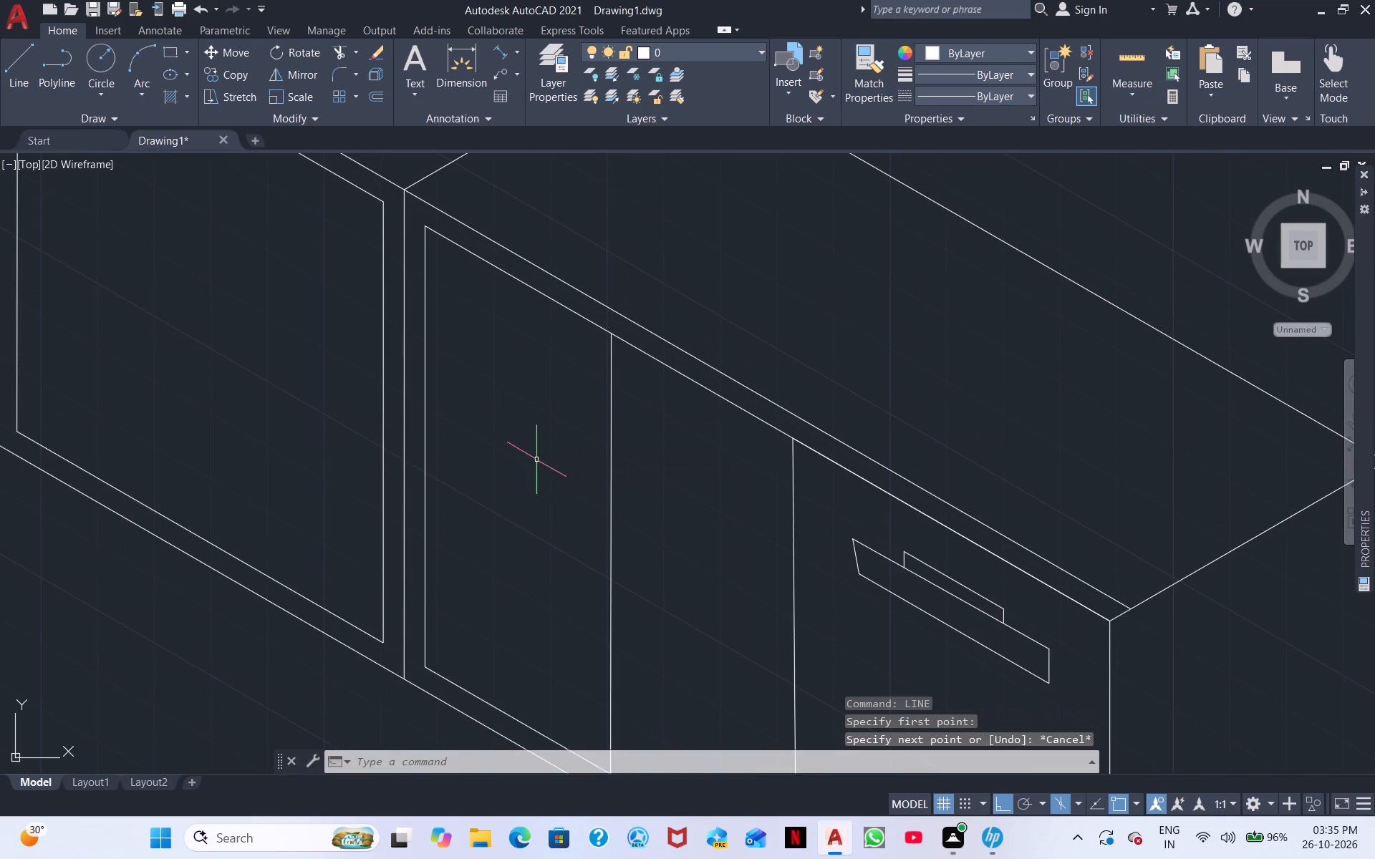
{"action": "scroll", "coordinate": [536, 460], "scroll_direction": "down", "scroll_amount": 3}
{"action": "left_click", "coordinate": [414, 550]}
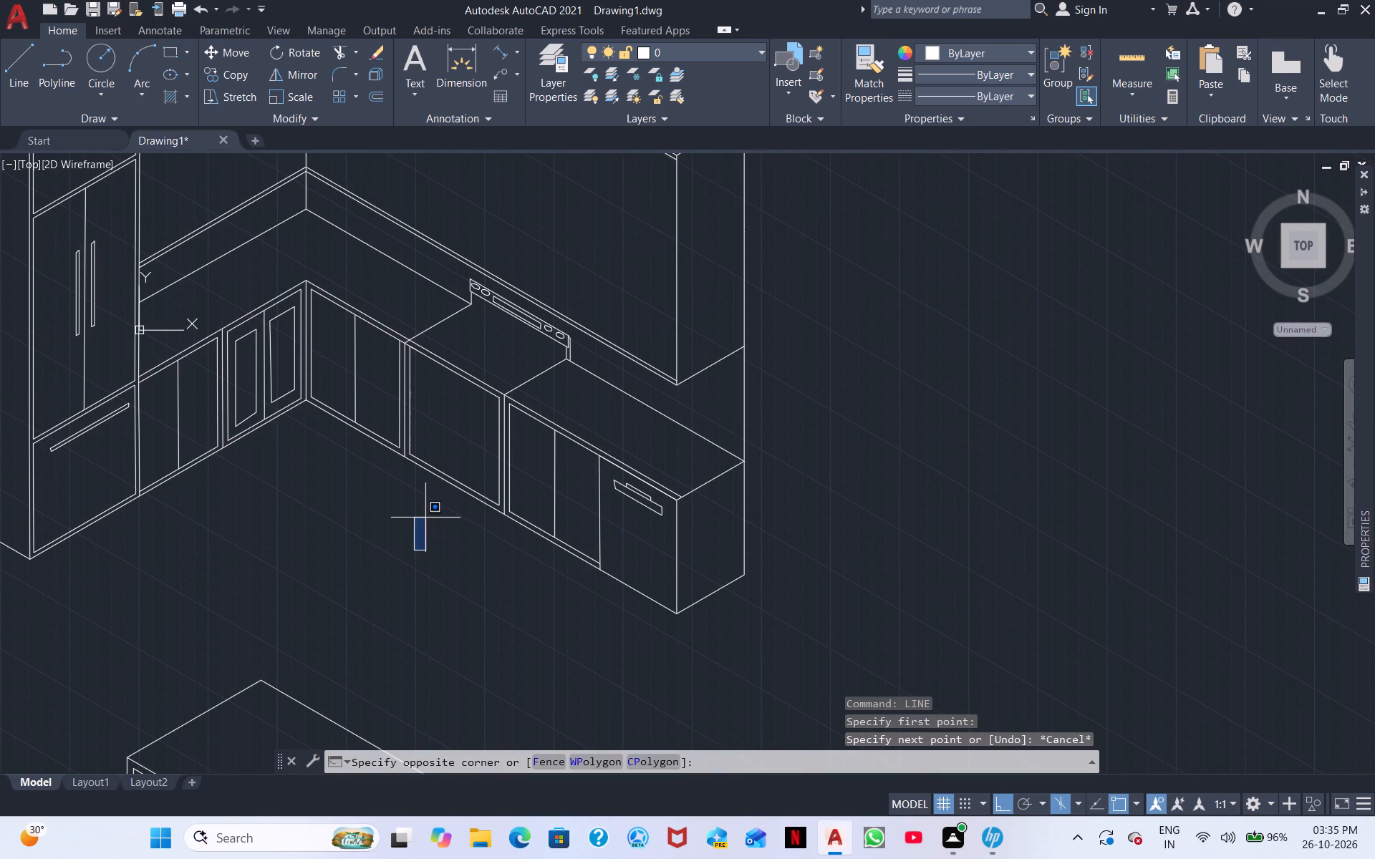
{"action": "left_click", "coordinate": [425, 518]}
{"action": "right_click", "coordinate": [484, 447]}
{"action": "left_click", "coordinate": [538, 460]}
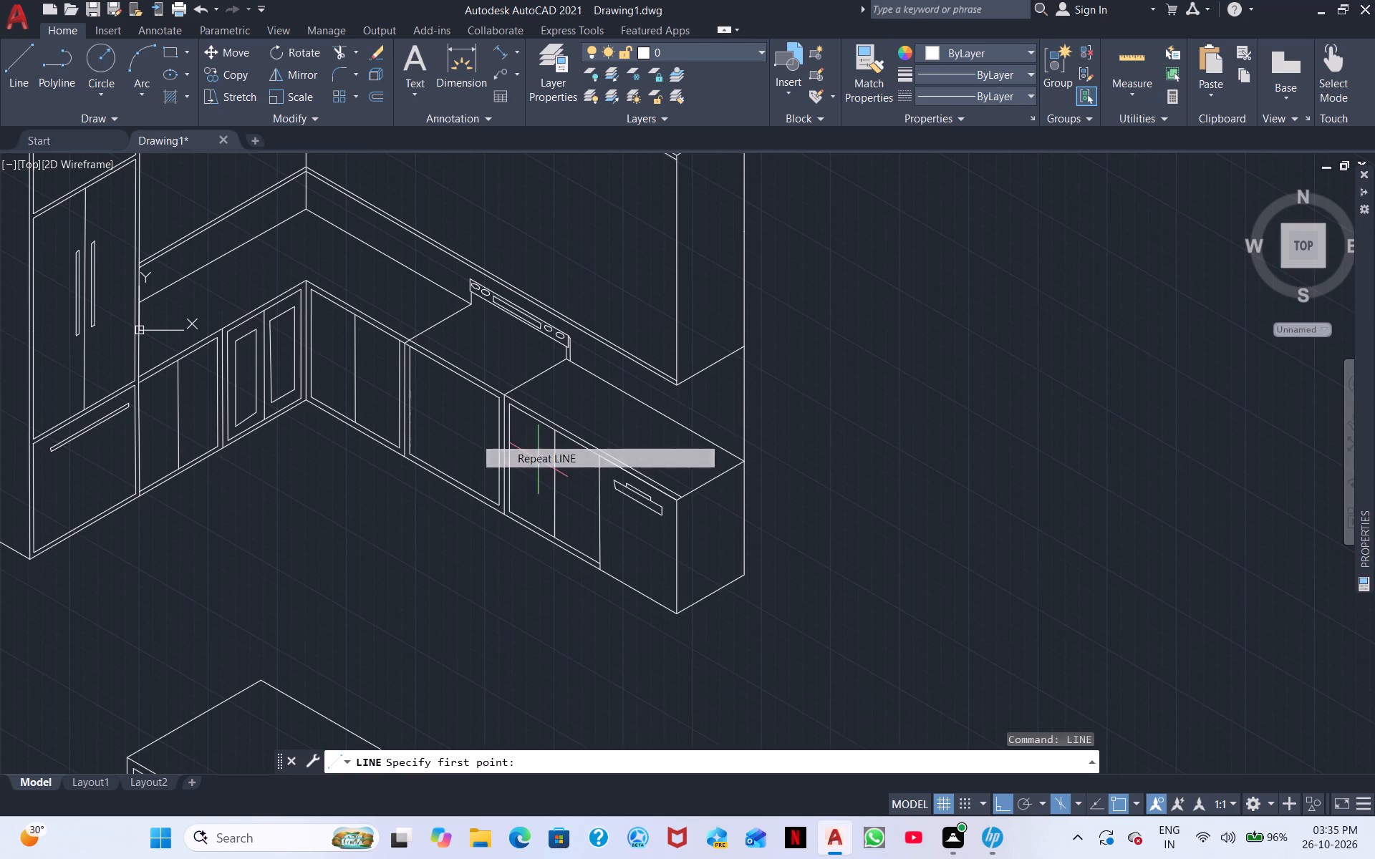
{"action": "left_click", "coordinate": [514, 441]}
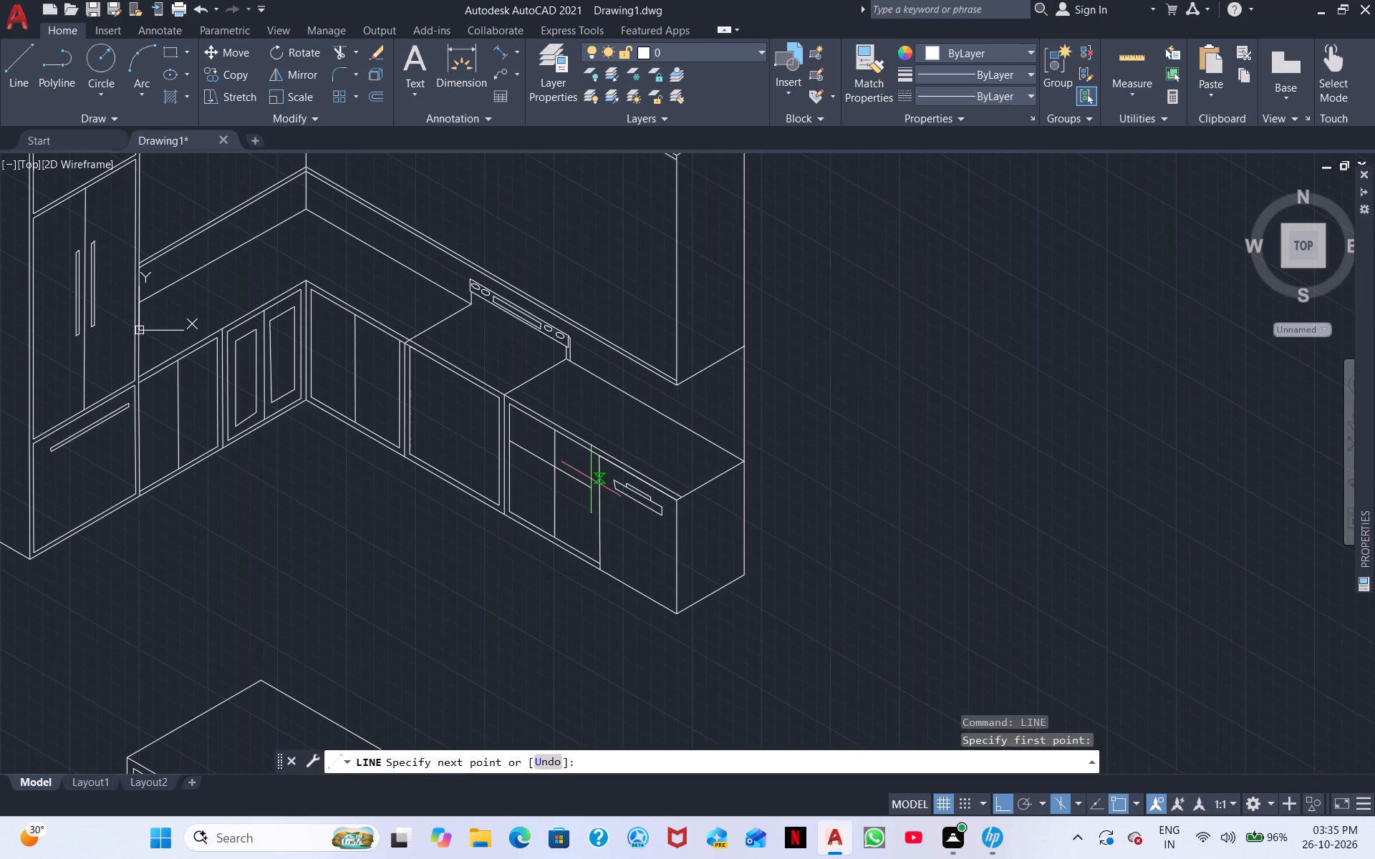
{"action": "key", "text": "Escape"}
Draw a slanted line across both doors of the base cabinet between stove and handled front, slightly below their top edge.
{"action": "right_click", "coordinate": [536, 469]}
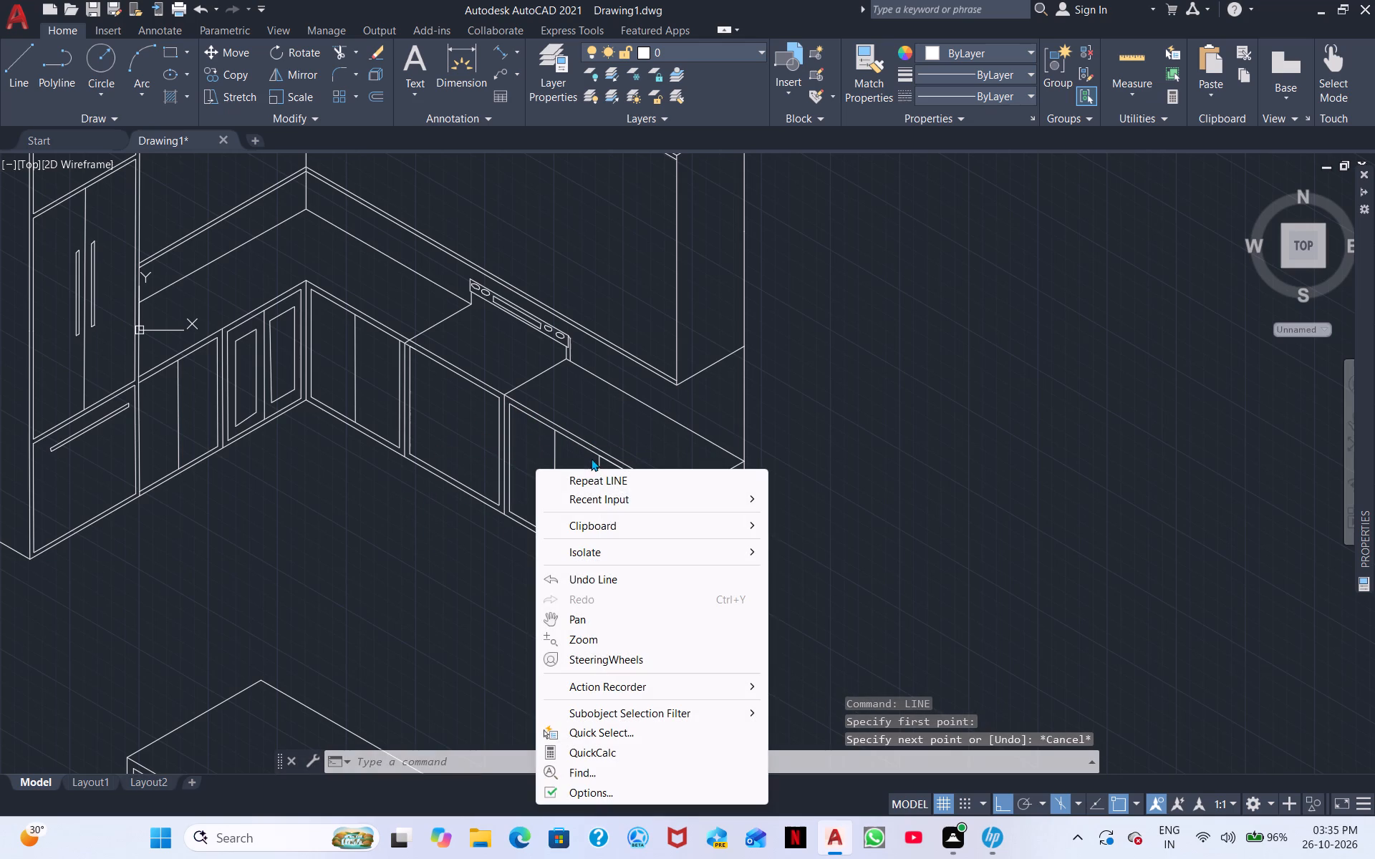
{"action": "left_click", "coordinate": [623, 500]}
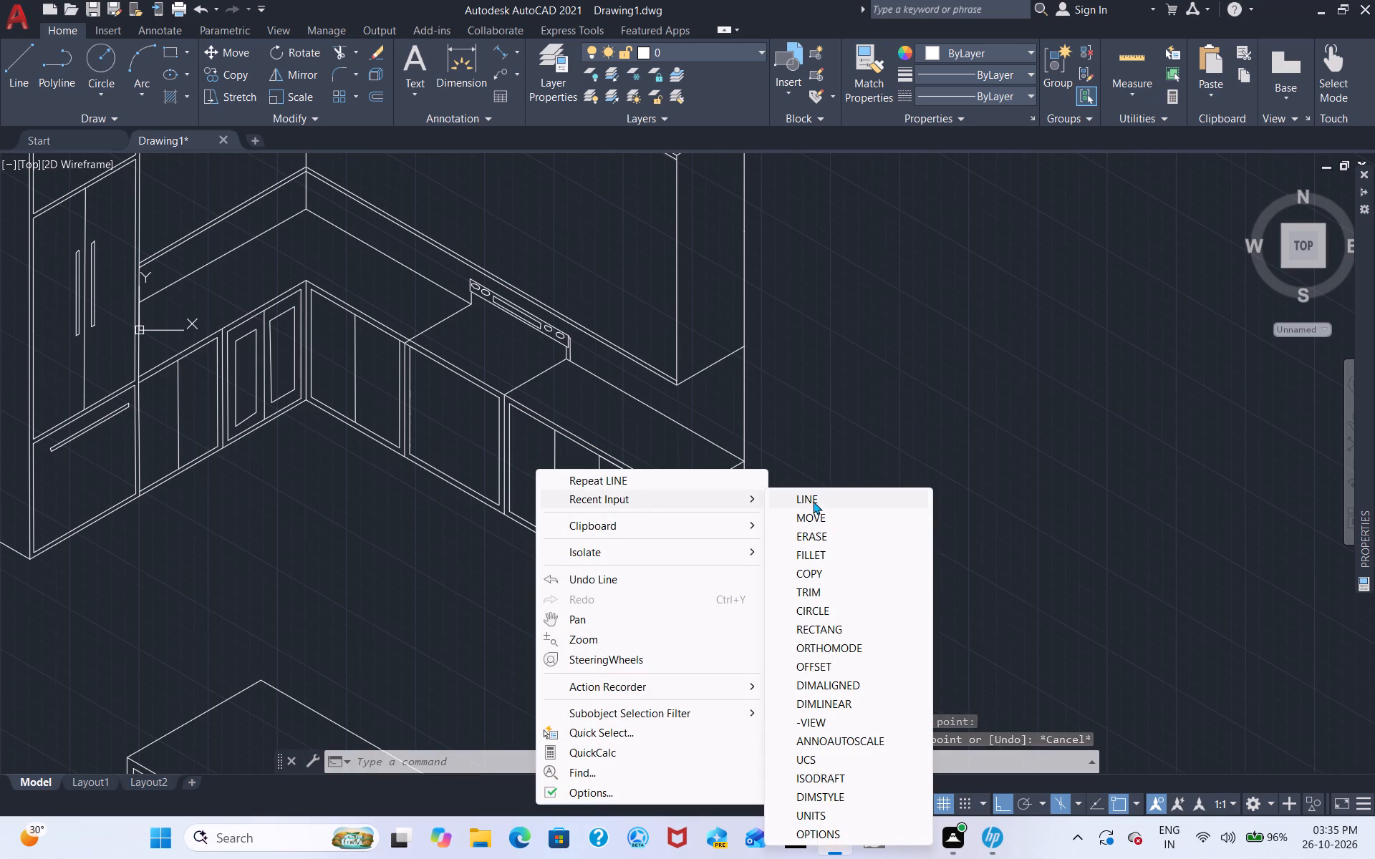
{"action": "left_click", "coordinate": [813, 501]}
{"action": "scroll", "coordinate": [553, 491], "scroll_direction": "up", "scroll_amount": 2}
{"action": "middle_click_drag", "start_coordinate": [491, 427], "coordinate": [489, 633]}
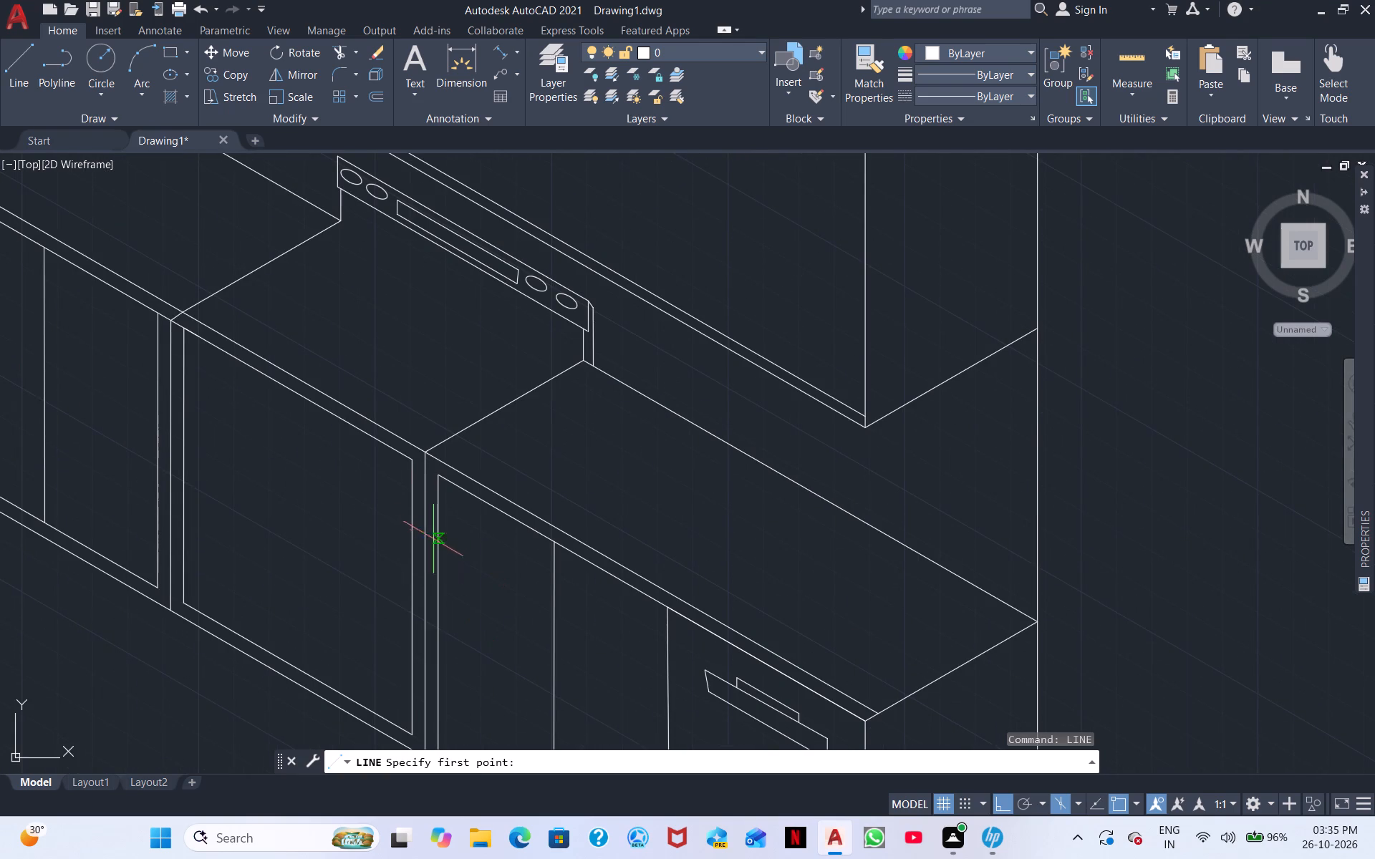
{"action": "left_click", "coordinate": [439, 513]}
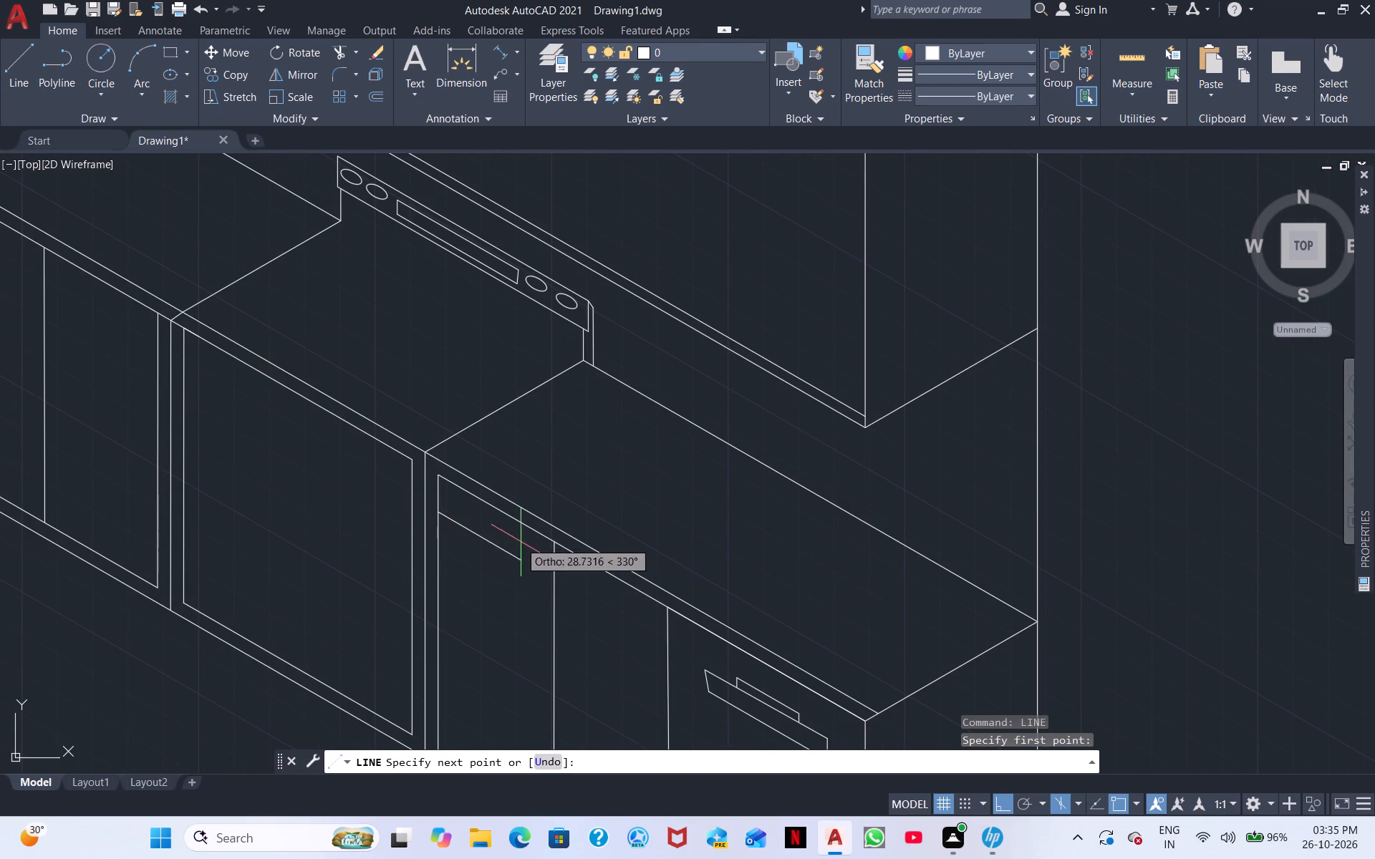
{"action": "left_click", "coordinate": [665, 641]}
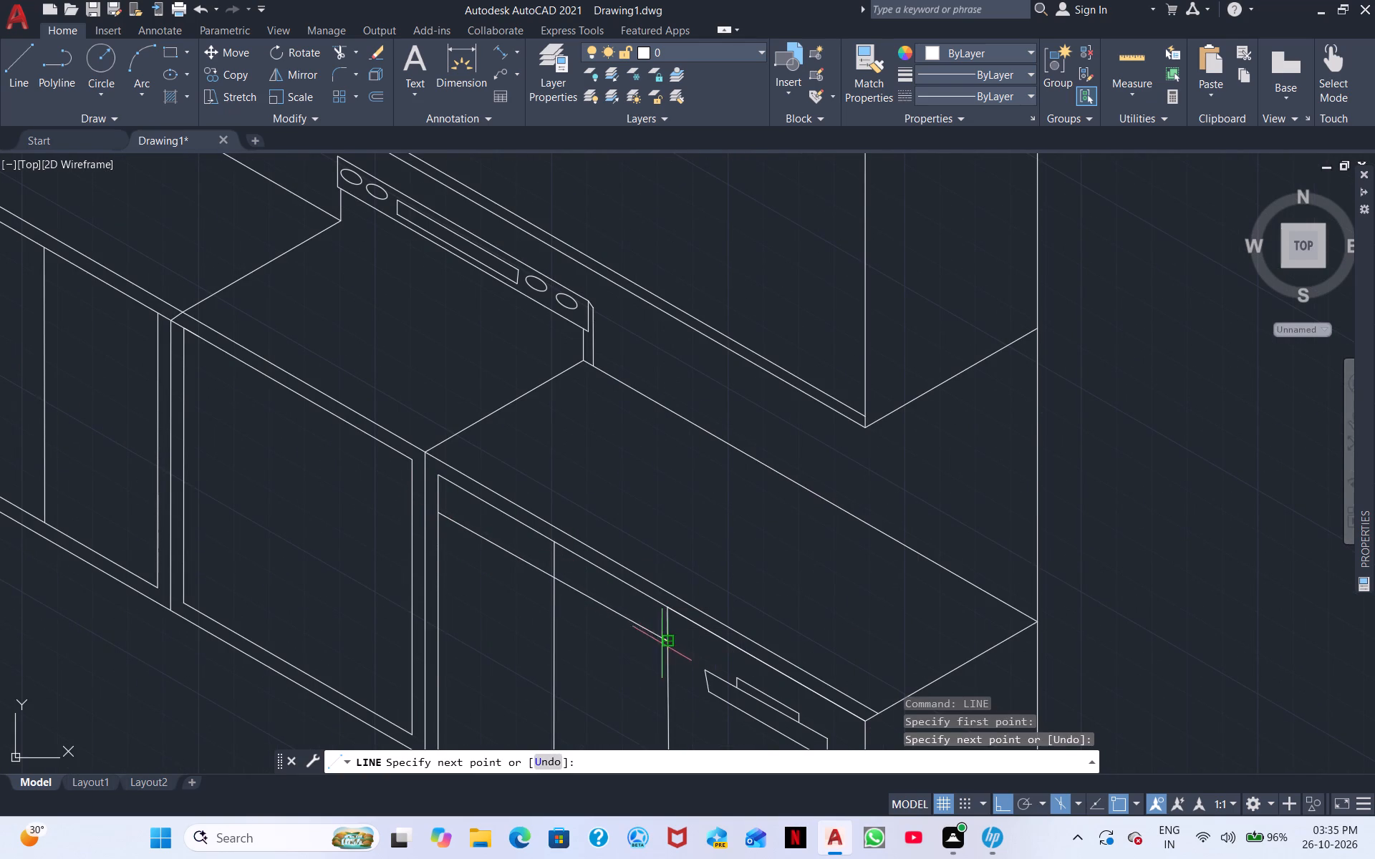
{"action": "key", "text": "Escape"}
Draw a matching slanted line across both doors of that cabinet, slightly above their bottom edge.
{"action": "right_click", "coordinate": [598, 667]}
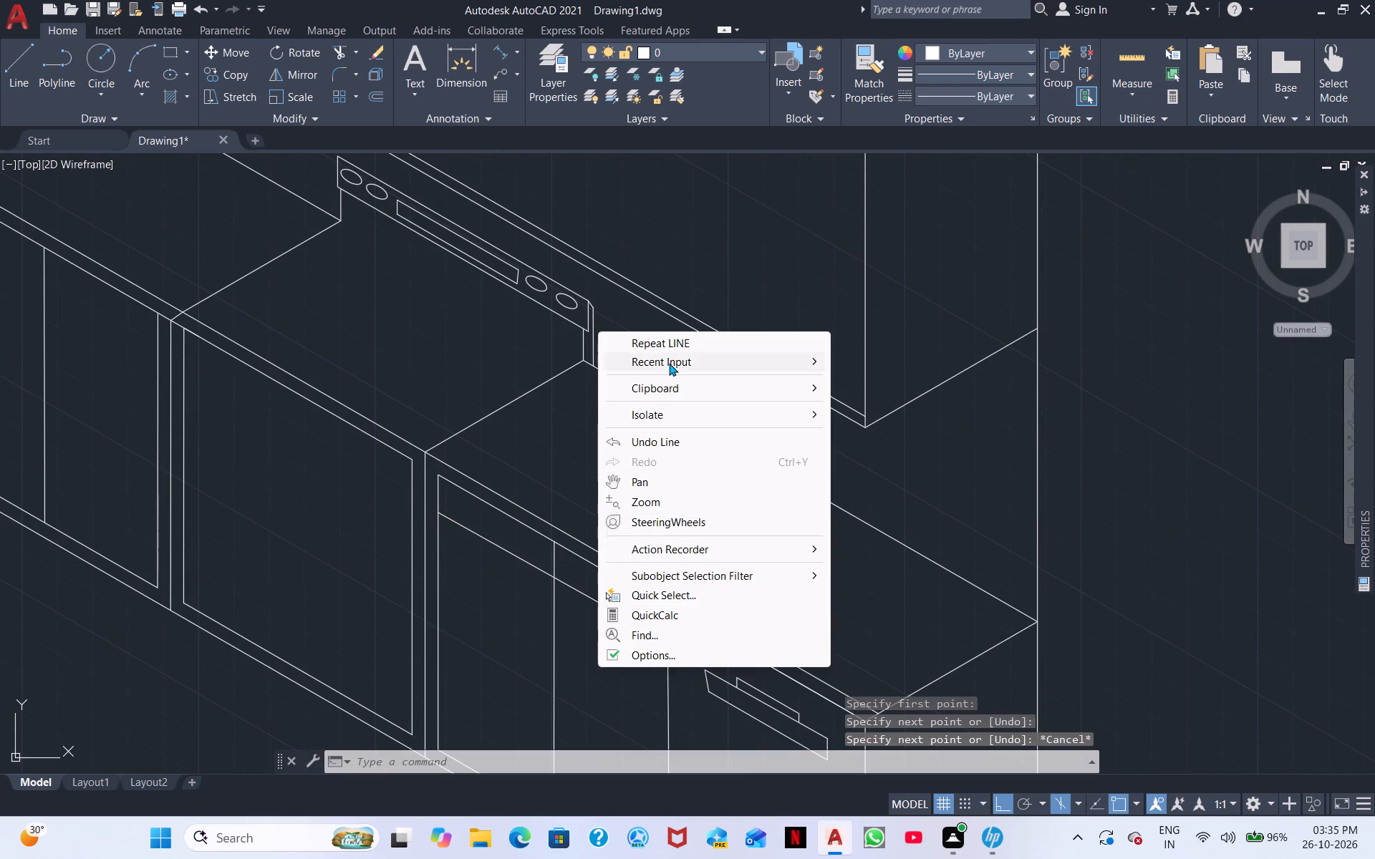
{"action": "left_click", "coordinate": [689, 344]}
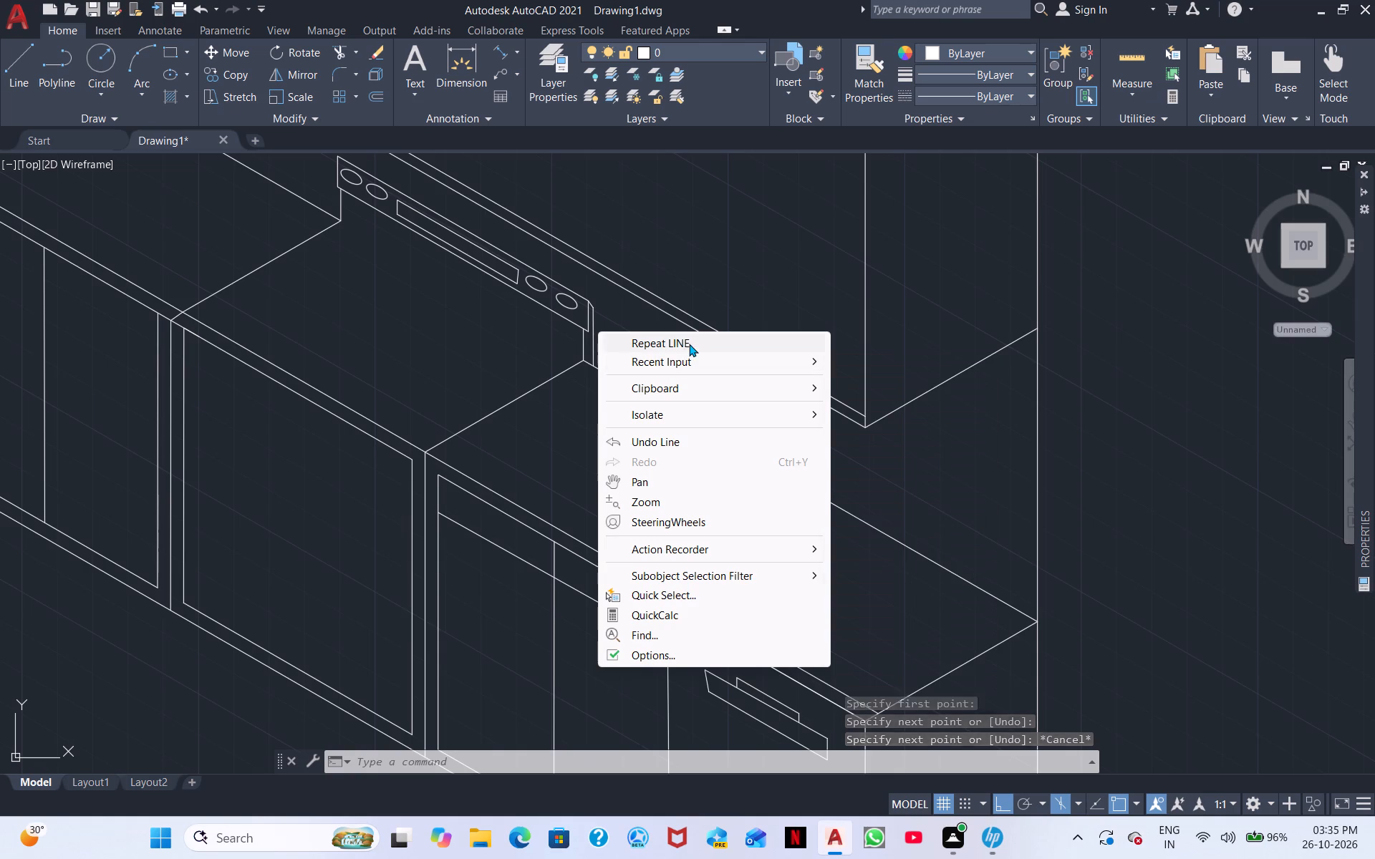
{"action": "middle_click_drag", "start_coordinate": [549, 636], "coordinate": [655, 444]}
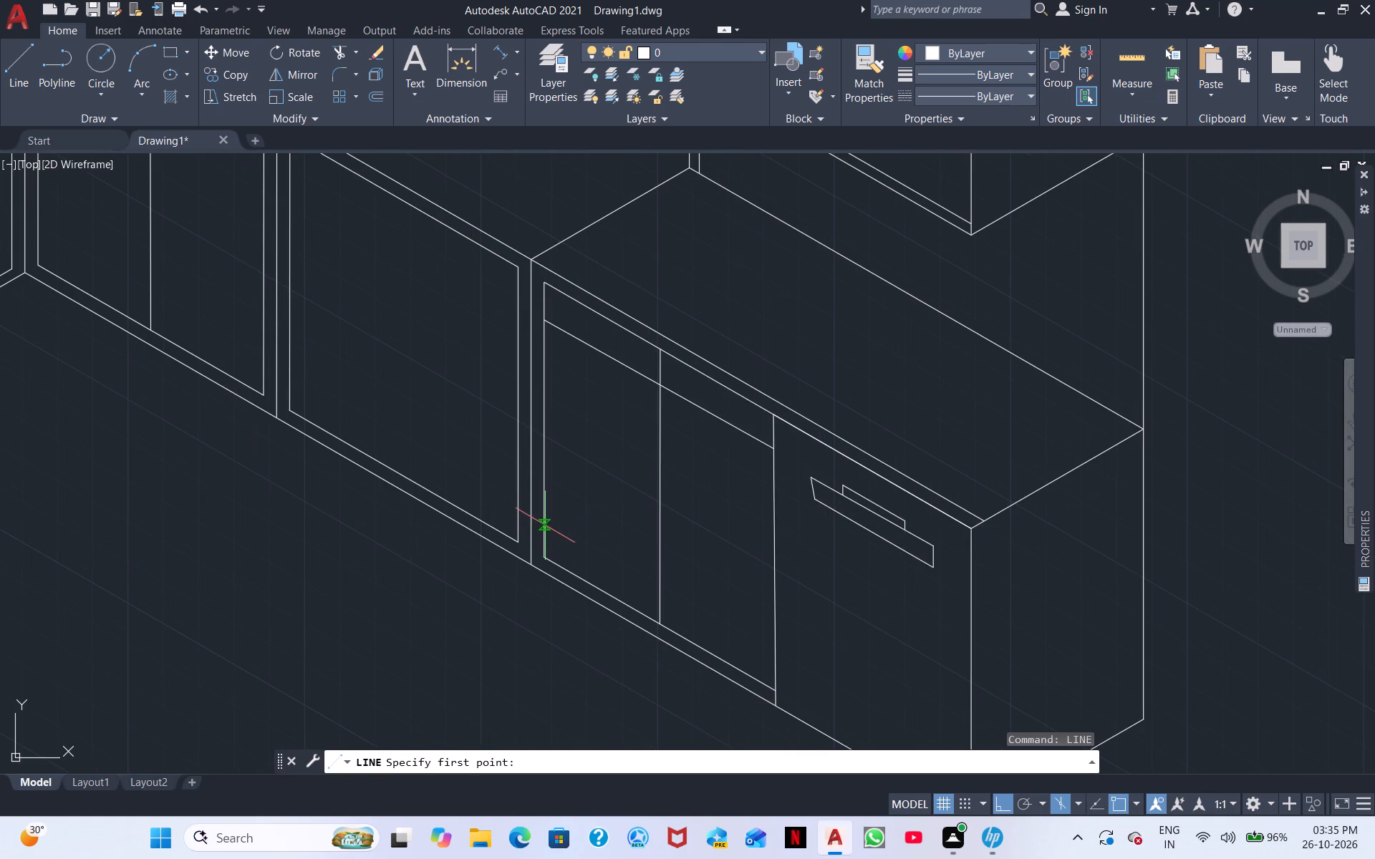
{"action": "left_click", "coordinate": [545, 525]}
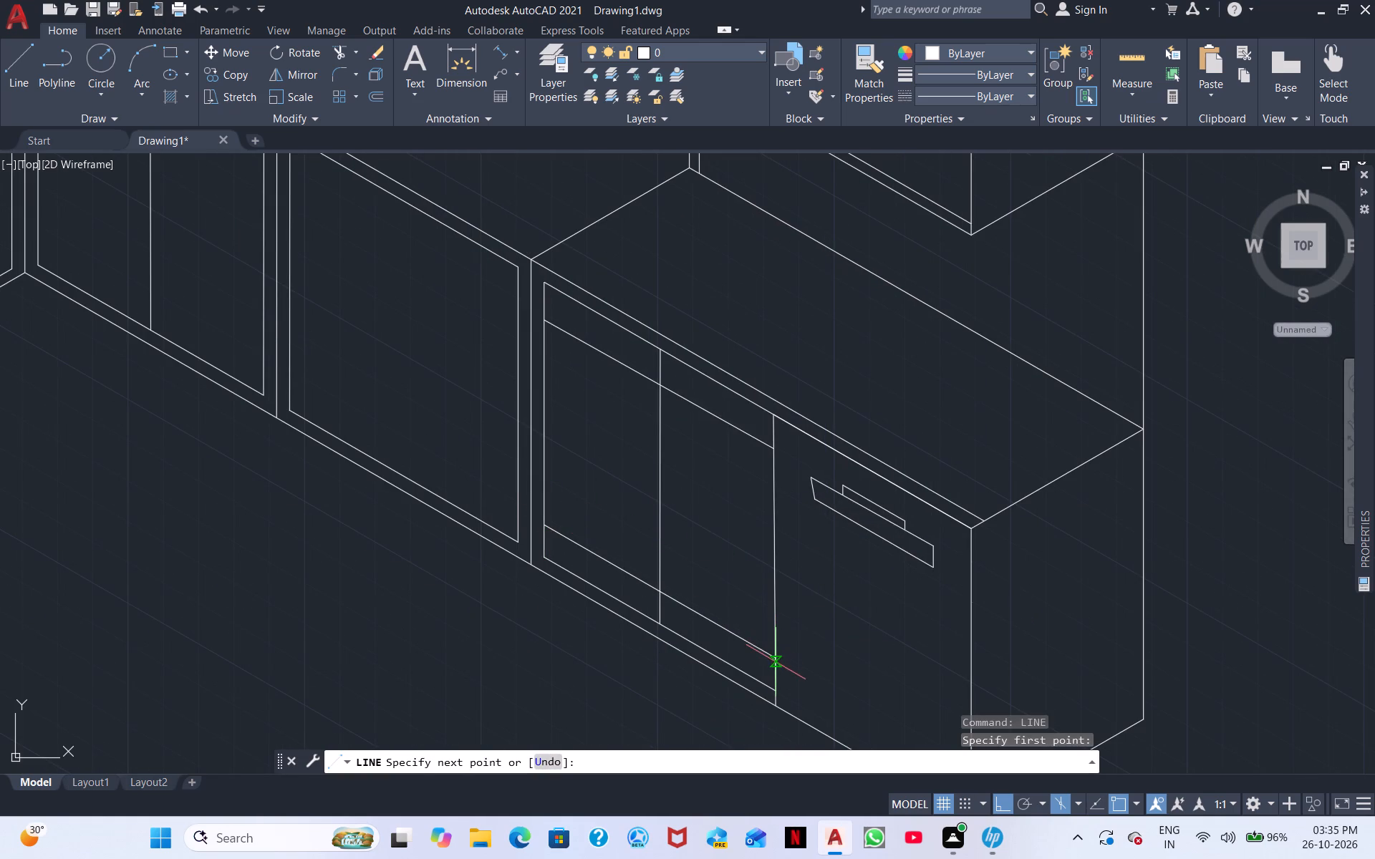
{"action": "left_click", "coordinate": [776, 662]}
{"action": "right_click", "coordinate": [736, 558]}
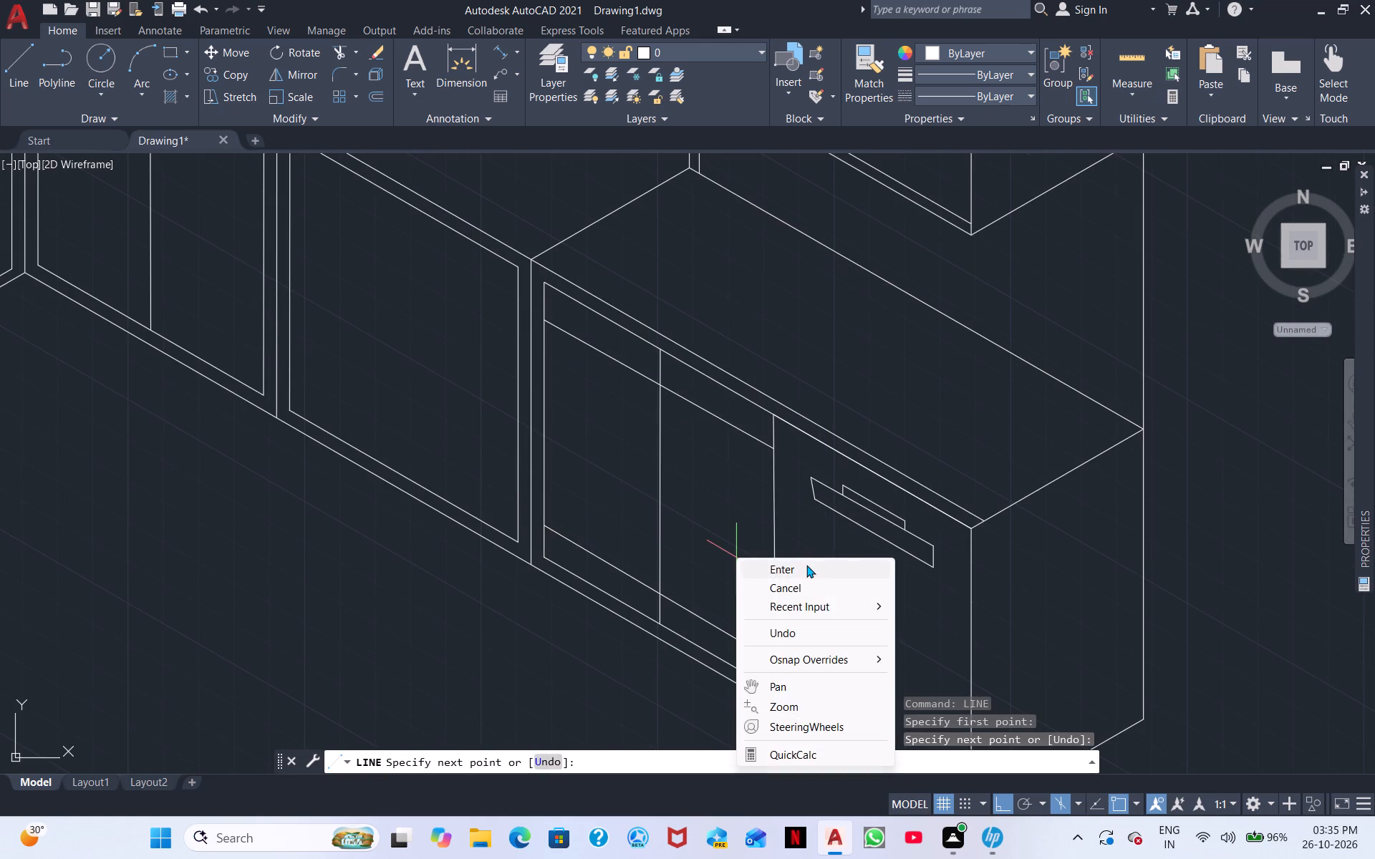
{"action": "left_click", "coordinate": [806, 565]}
Draw two vertical lines between the doors' top and bottom edges, one just inside each outer side of the door pair.
{"action": "right_click", "coordinate": [799, 583]}
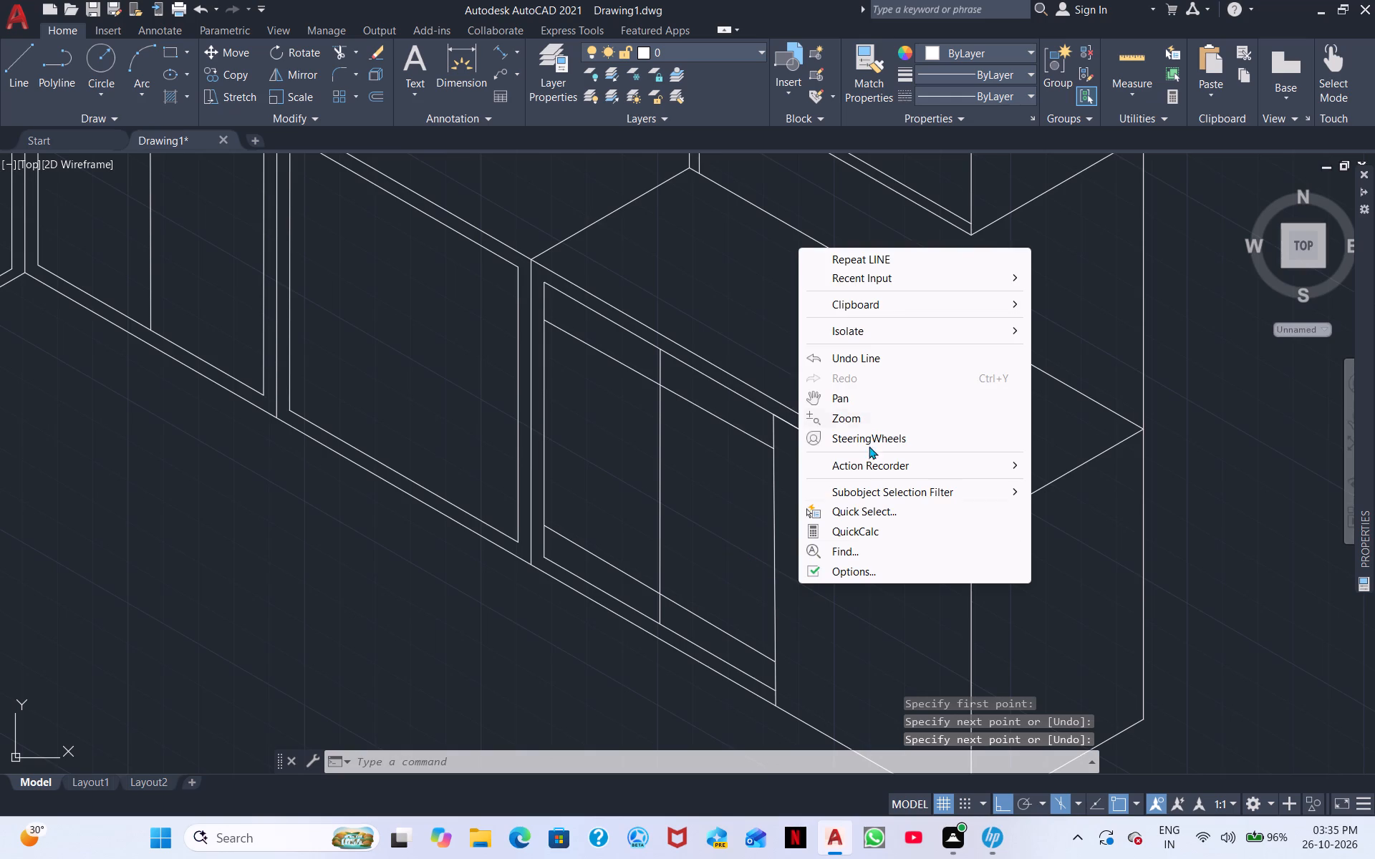
{"action": "left_click", "coordinate": [899, 261]}
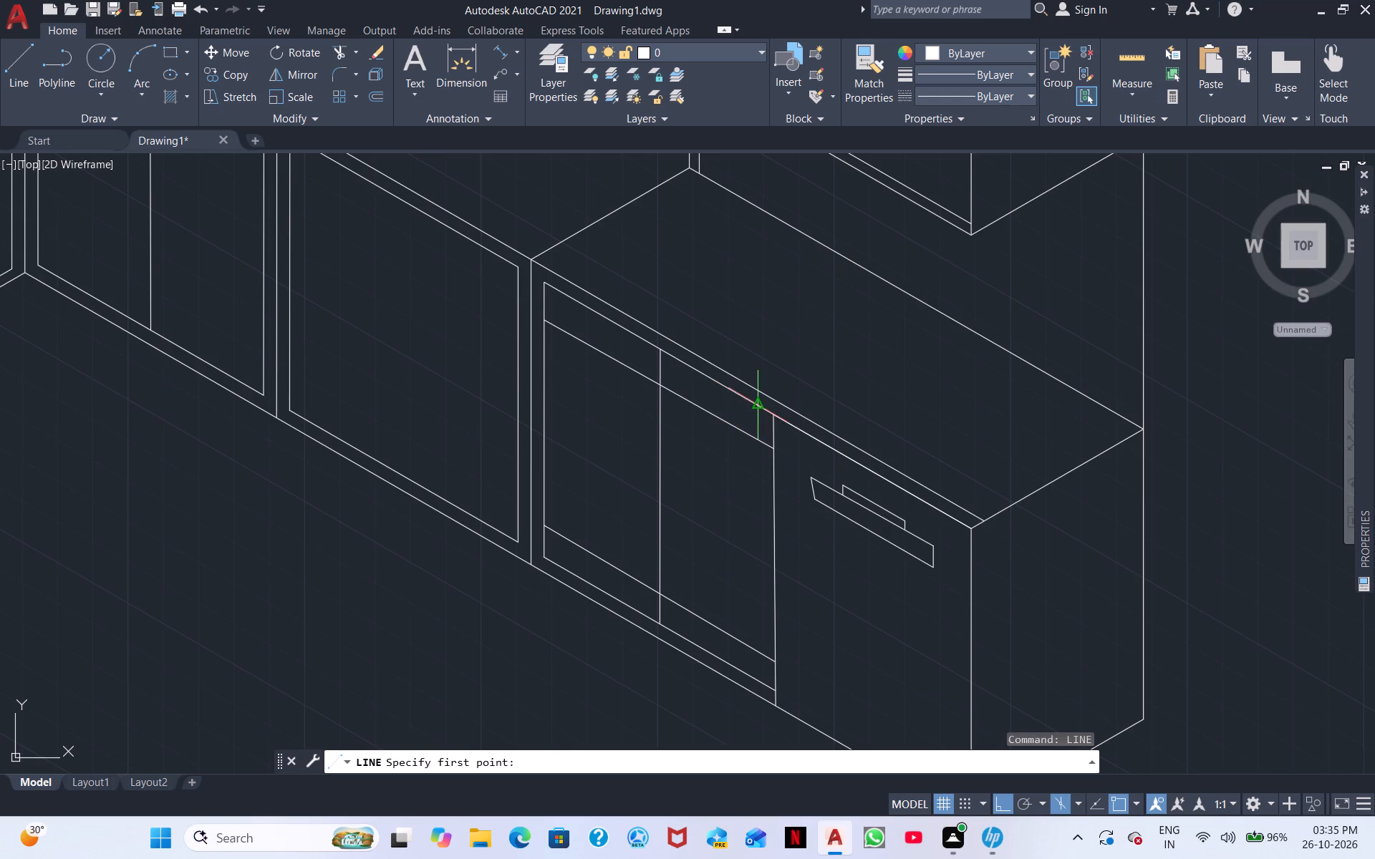
{"action": "left_click", "coordinate": [756, 407]}
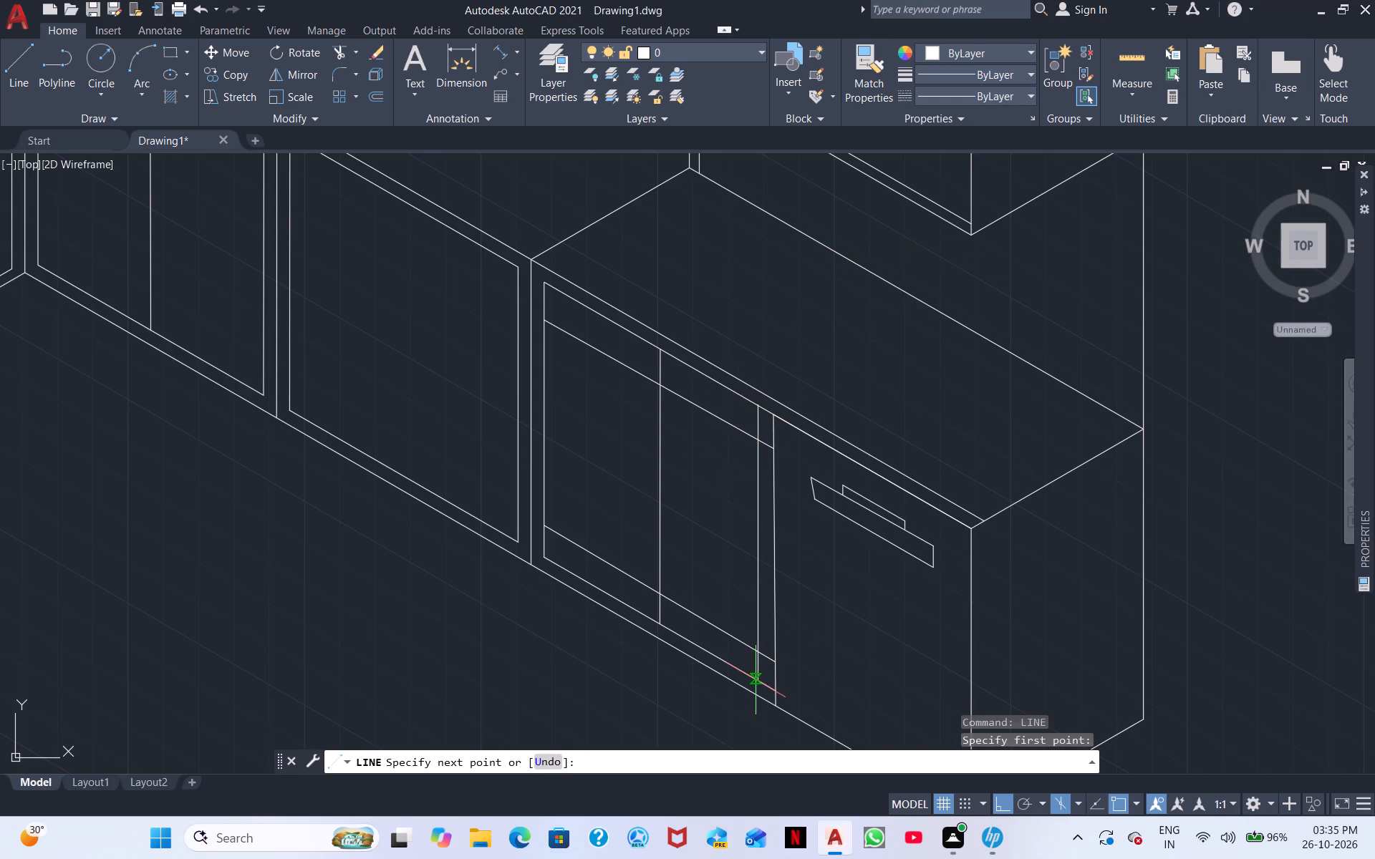
{"action": "left_click", "coordinate": [756, 680]}
{"action": "right_click", "coordinate": [725, 621]}
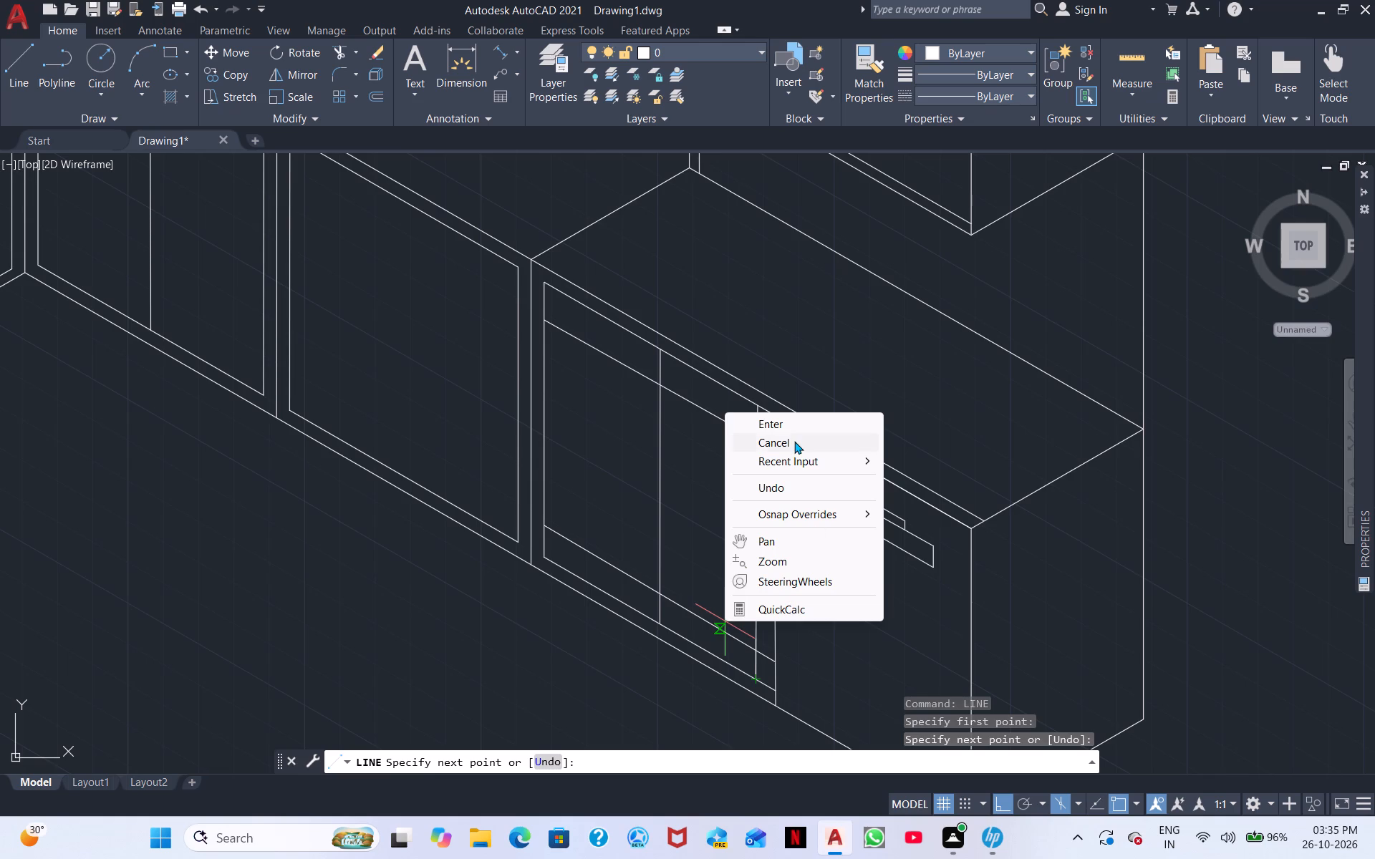
{"action": "left_click", "coordinate": [794, 441]}
{"action": "right_click", "coordinate": [695, 506]}
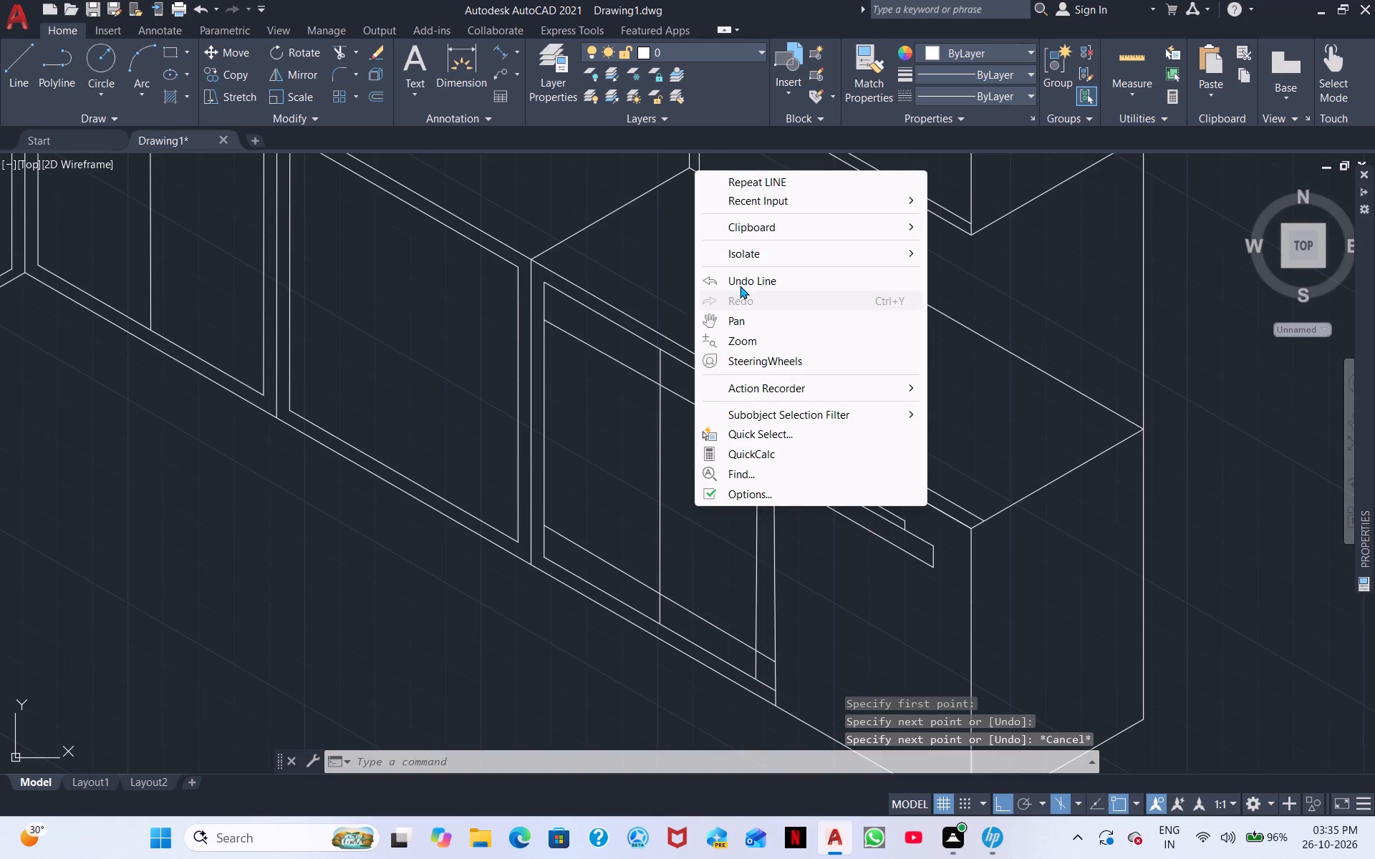
{"action": "left_click", "coordinate": [781, 178]}
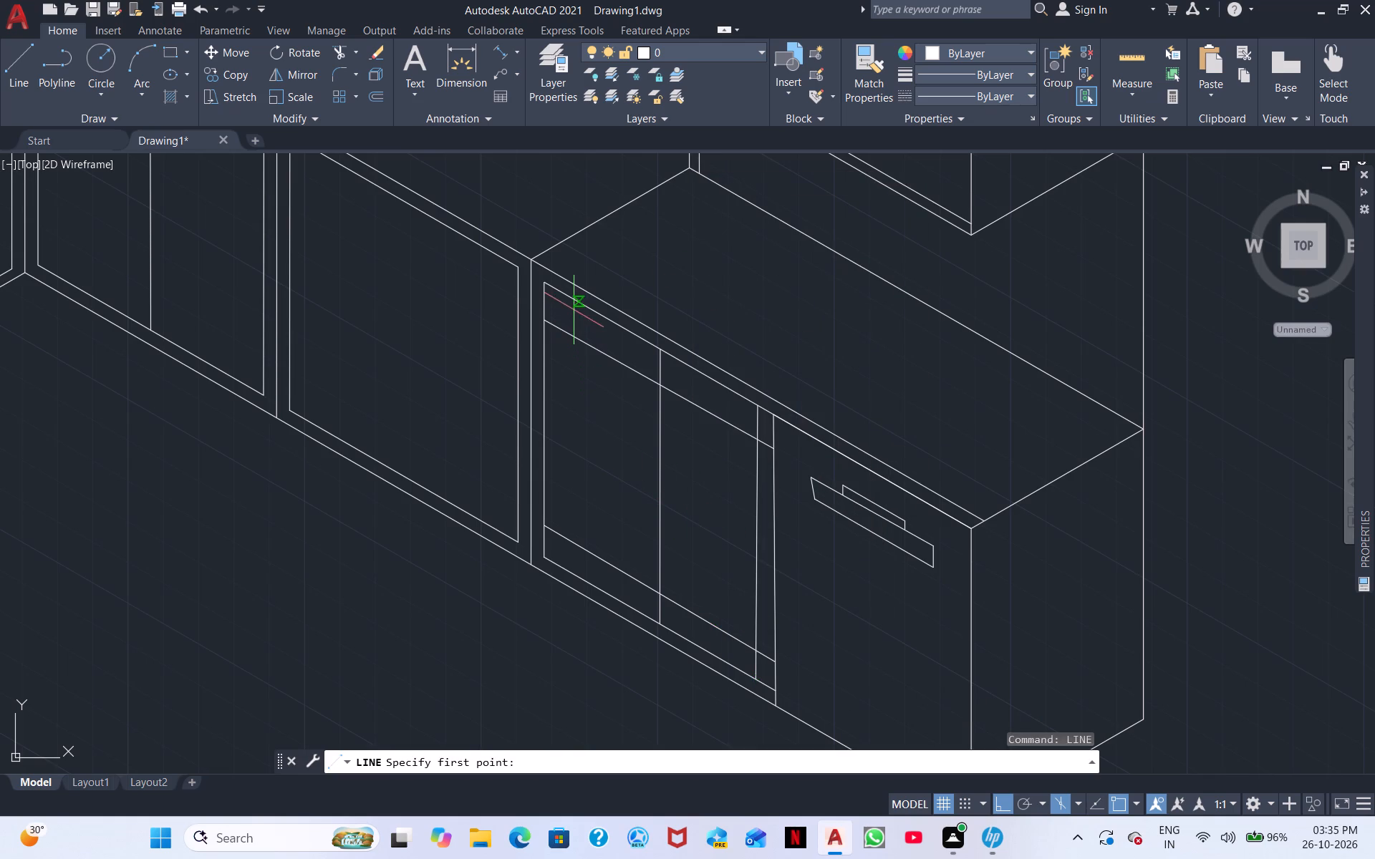
{"action": "left_click", "coordinate": [574, 303]}
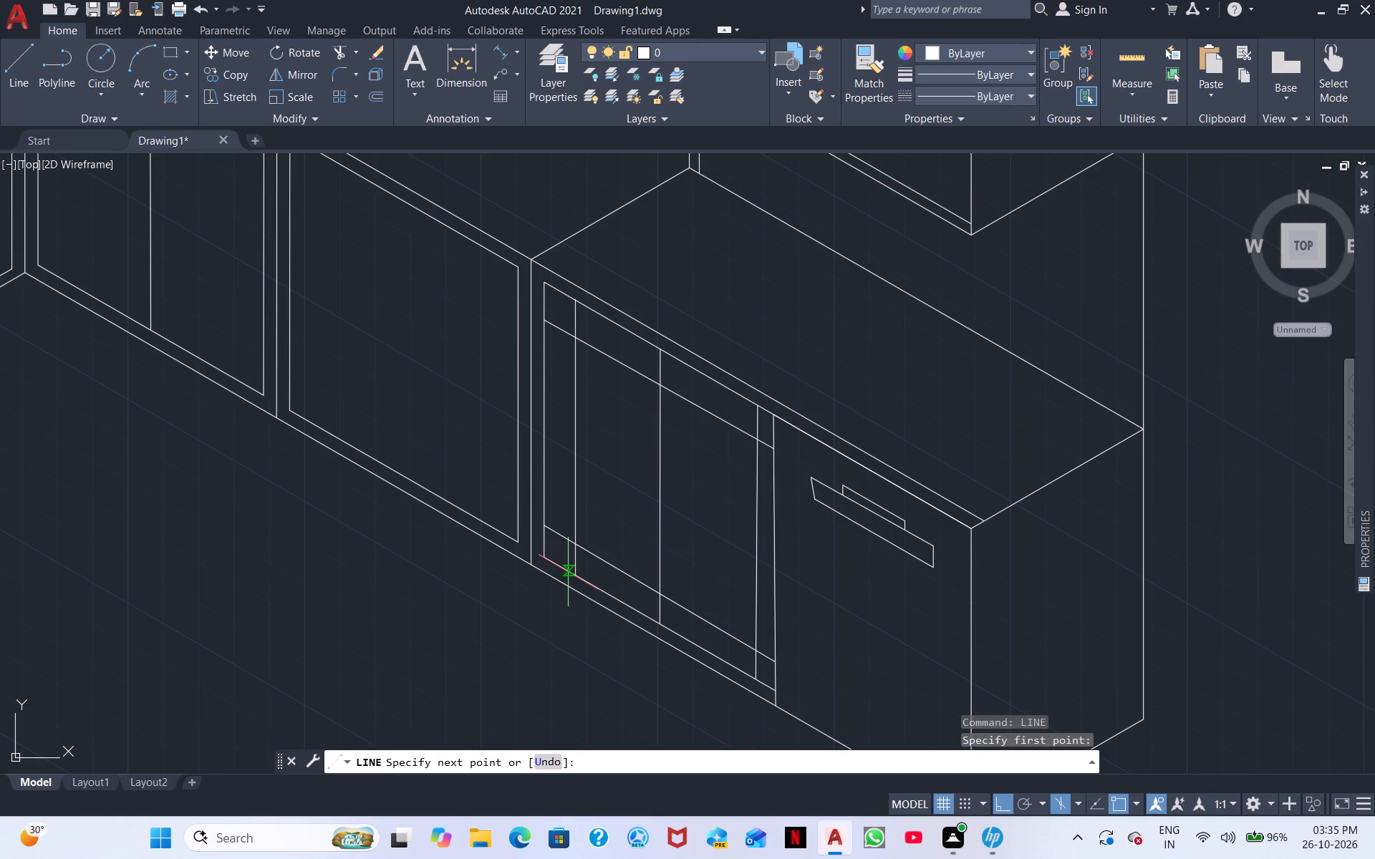
{"action": "left_click", "coordinate": [573, 574]}
{"action": "key", "text": "Escape"}
Trim the line ends extending past the two upper corners of the new inner outline on the door pair.
{"action": "scroll", "coordinate": [590, 470], "scroll_direction": "down", "scroll_amount": 1}
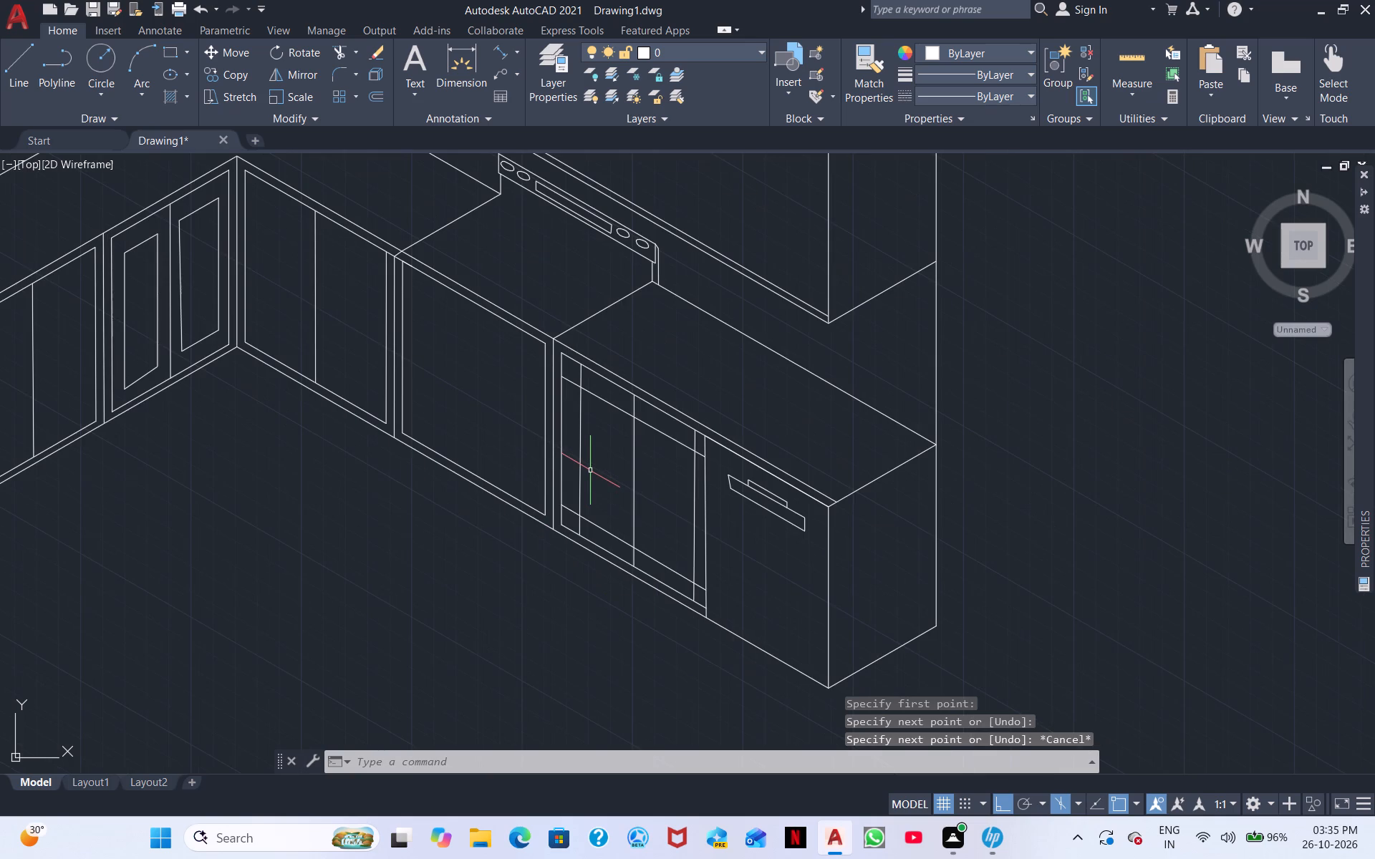
{"action": "left_click", "coordinate": [334, 51]}
{"action": "scroll", "coordinate": [544, 331], "scroll_direction": "up", "scroll_amount": 3}
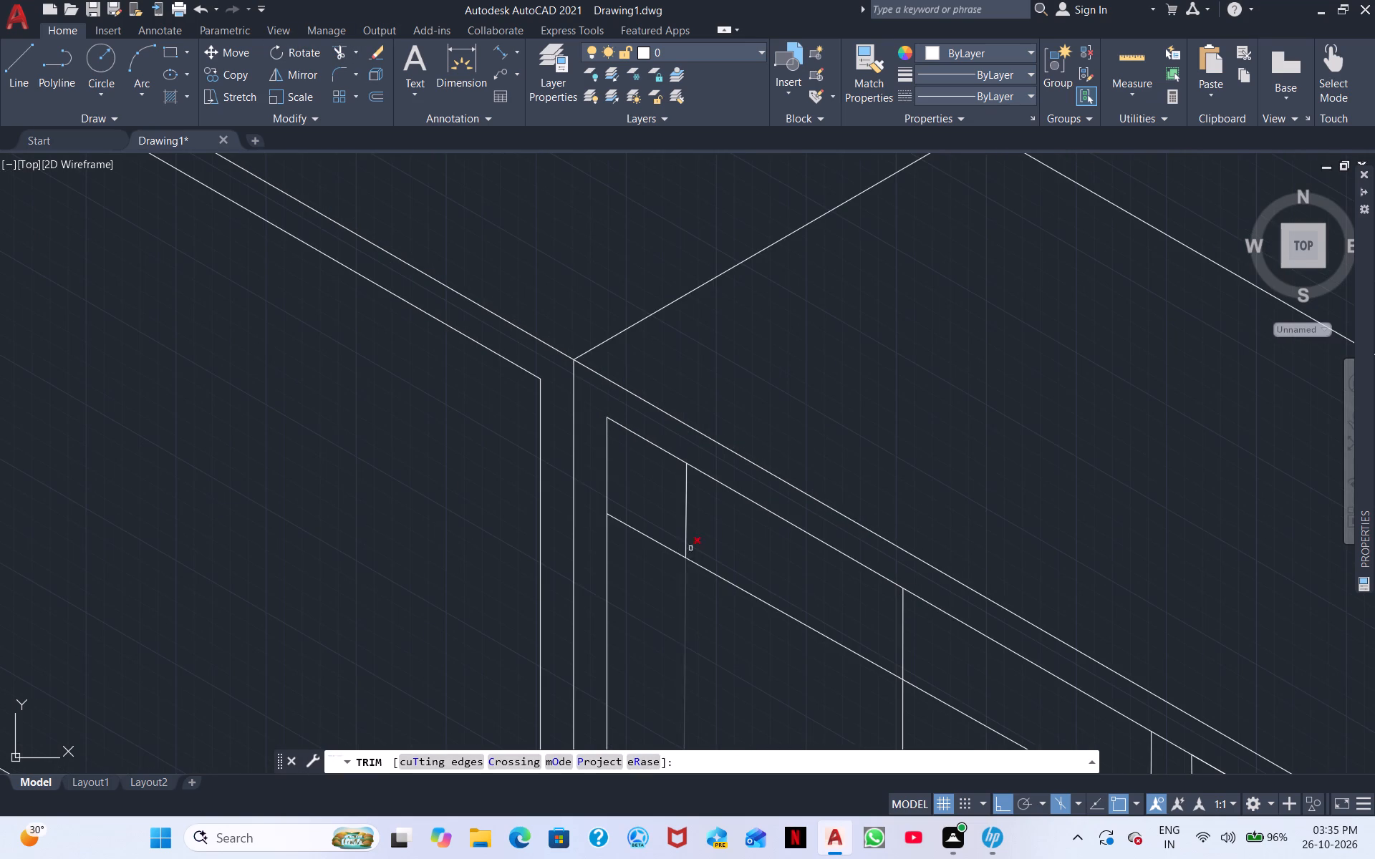
{"action": "left_click_drag", "start_coordinate": [691, 522], "coordinate": [666, 567]}
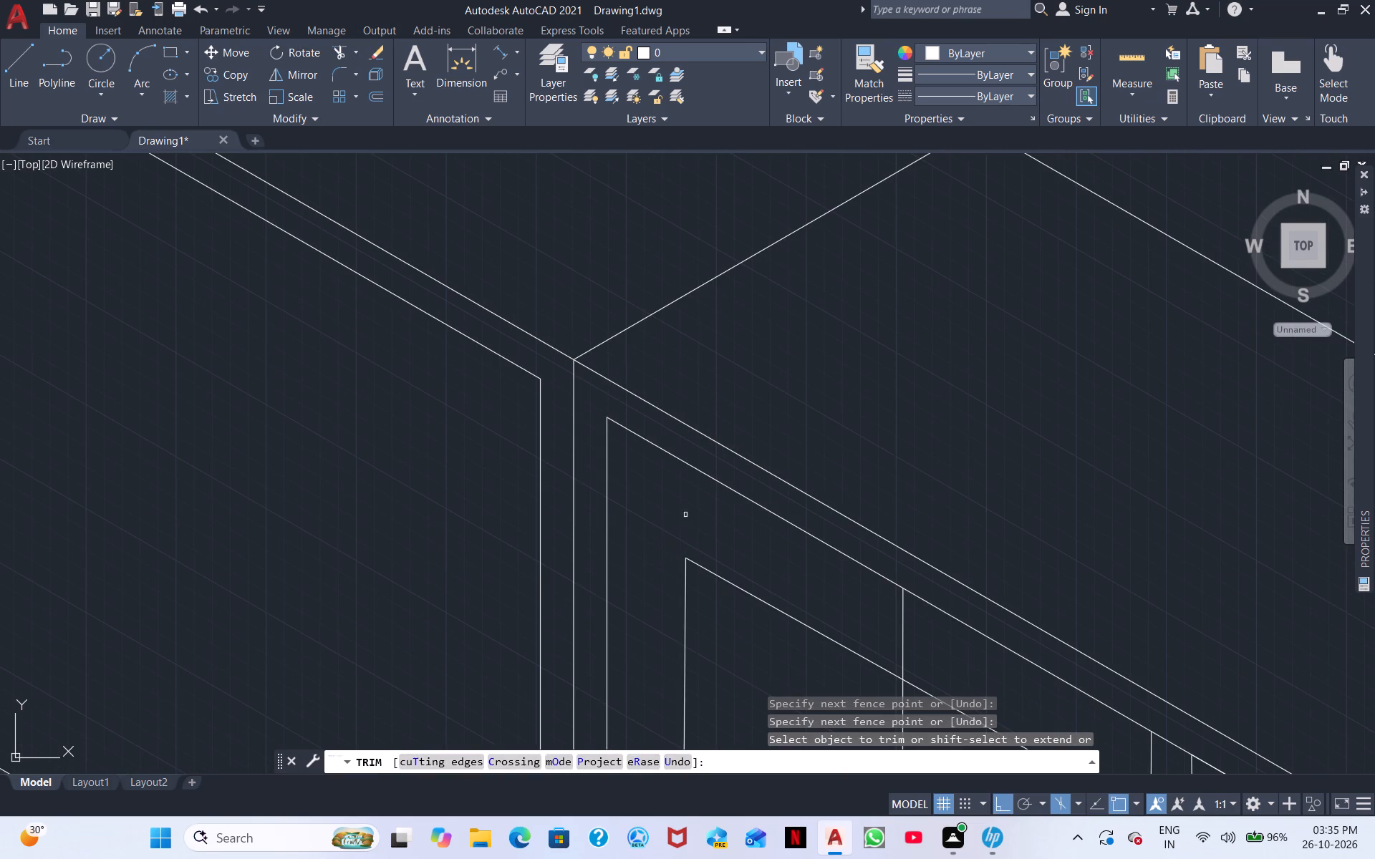
{"action": "middle_click_drag", "start_coordinate": [695, 508], "coordinate": [619, 350]}
{"action": "scroll", "coordinate": [811, 467], "scroll_direction": "down", "scroll_amount": 2}
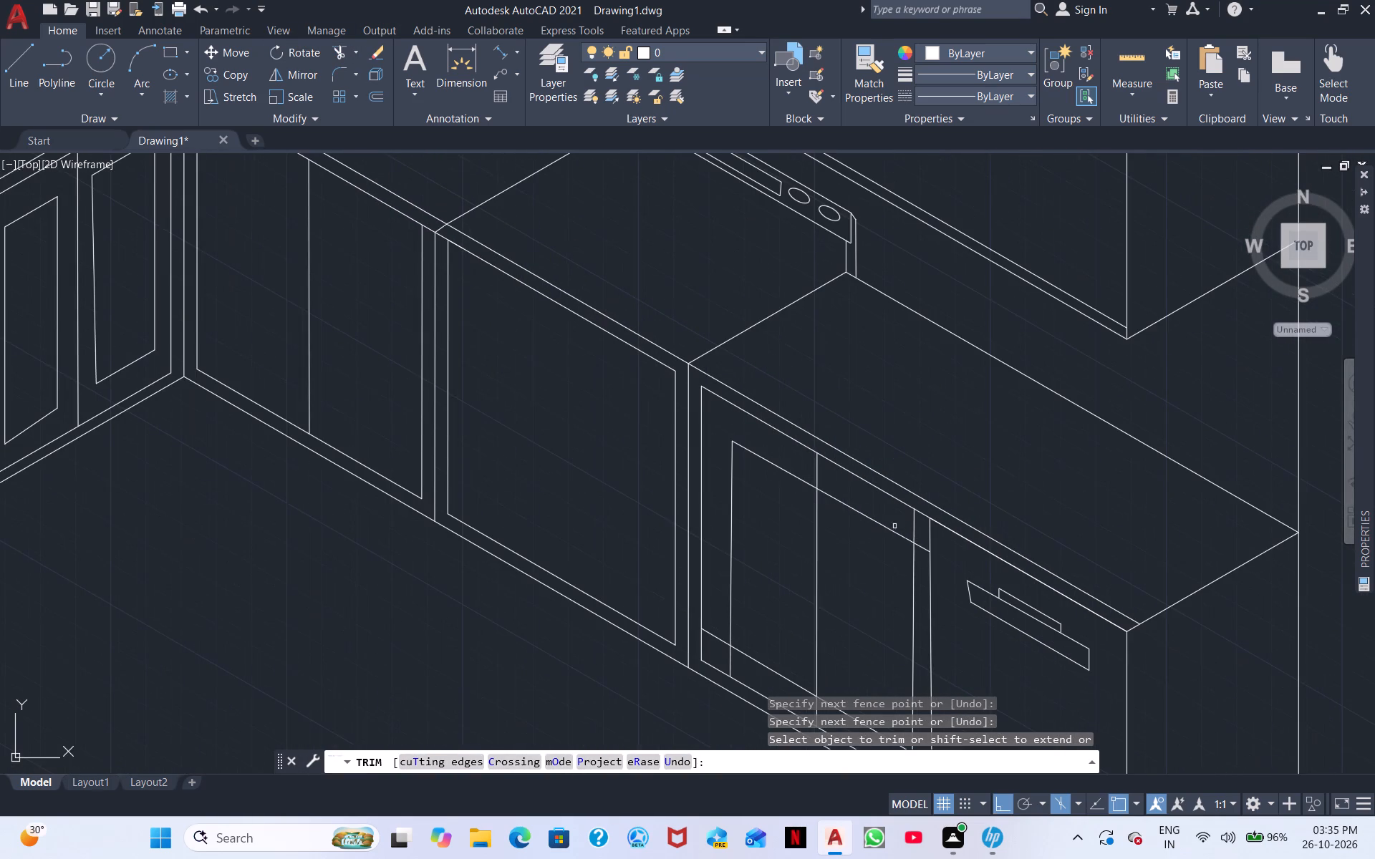
{"action": "middle_click_drag", "start_coordinate": [877, 567], "coordinate": [736, 359]}
{"action": "scroll", "coordinate": [716, 363], "scroll_direction": "down", "scroll_amount": 1}
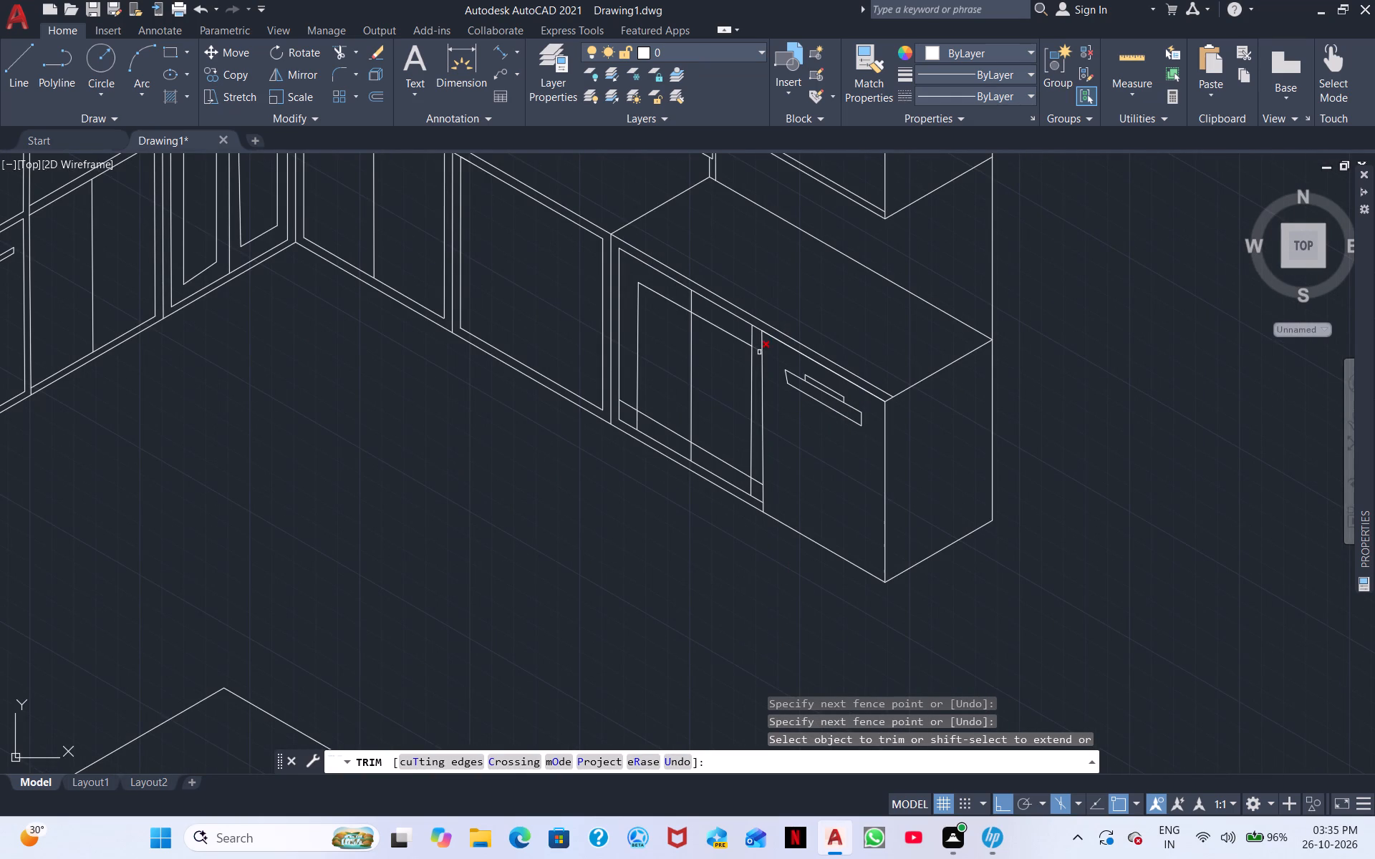
{"action": "scroll", "coordinate": [758, 352], "scroll_direction": "up", "scroll_amount": 3}
{"action": "left_click_drag", "start_coordinate": [720, 299], "coordinate": [756, 351]}
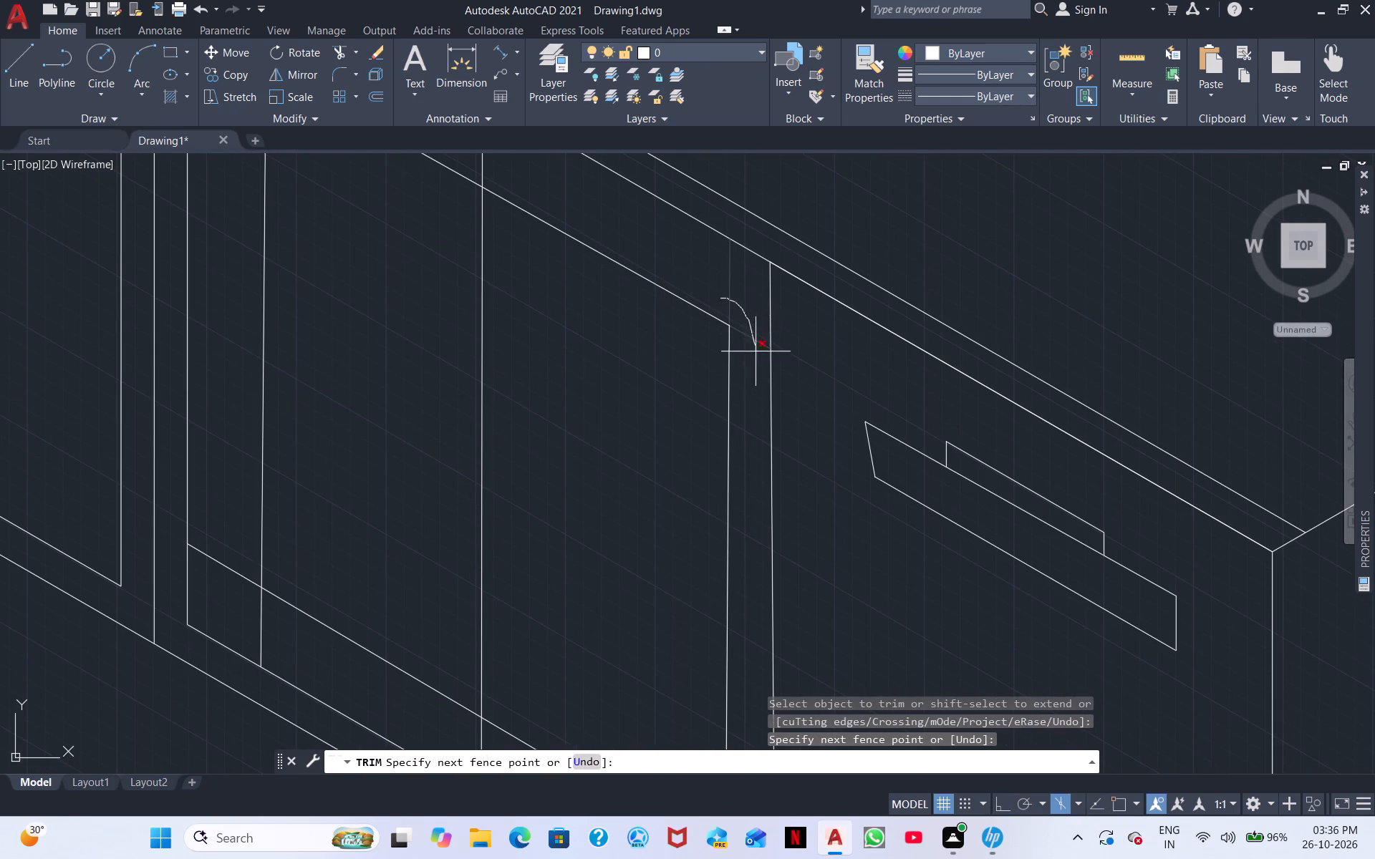
{"action": "left_click_drag", "start_coordinate": [756, 351], "coordinate": [756, 364]}
Trim the line ends extending past the two lower corners of the door pair's inner outline.
{"action": "scroll", "coordinate": [641, 452], "scroll_direction": "down", "scroll_amount": 1}
{"action": "middle_click_drag", "start_coordinate": [639, 480], "coordinate": [609, 320]}
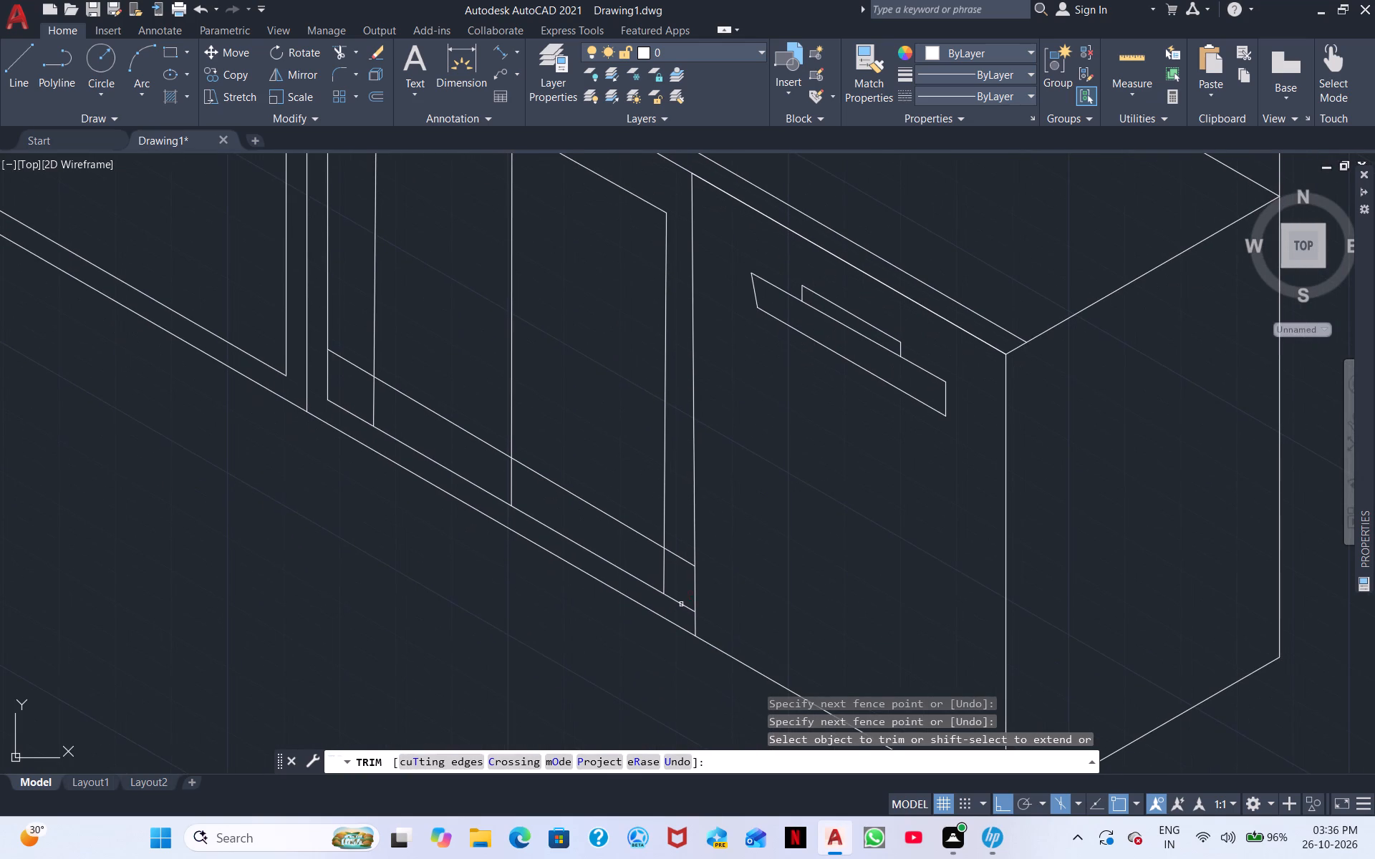
{"action": "scroll", "coordinate": [645, 554], "scroll_direction": "down", "scroll_amount": 2}
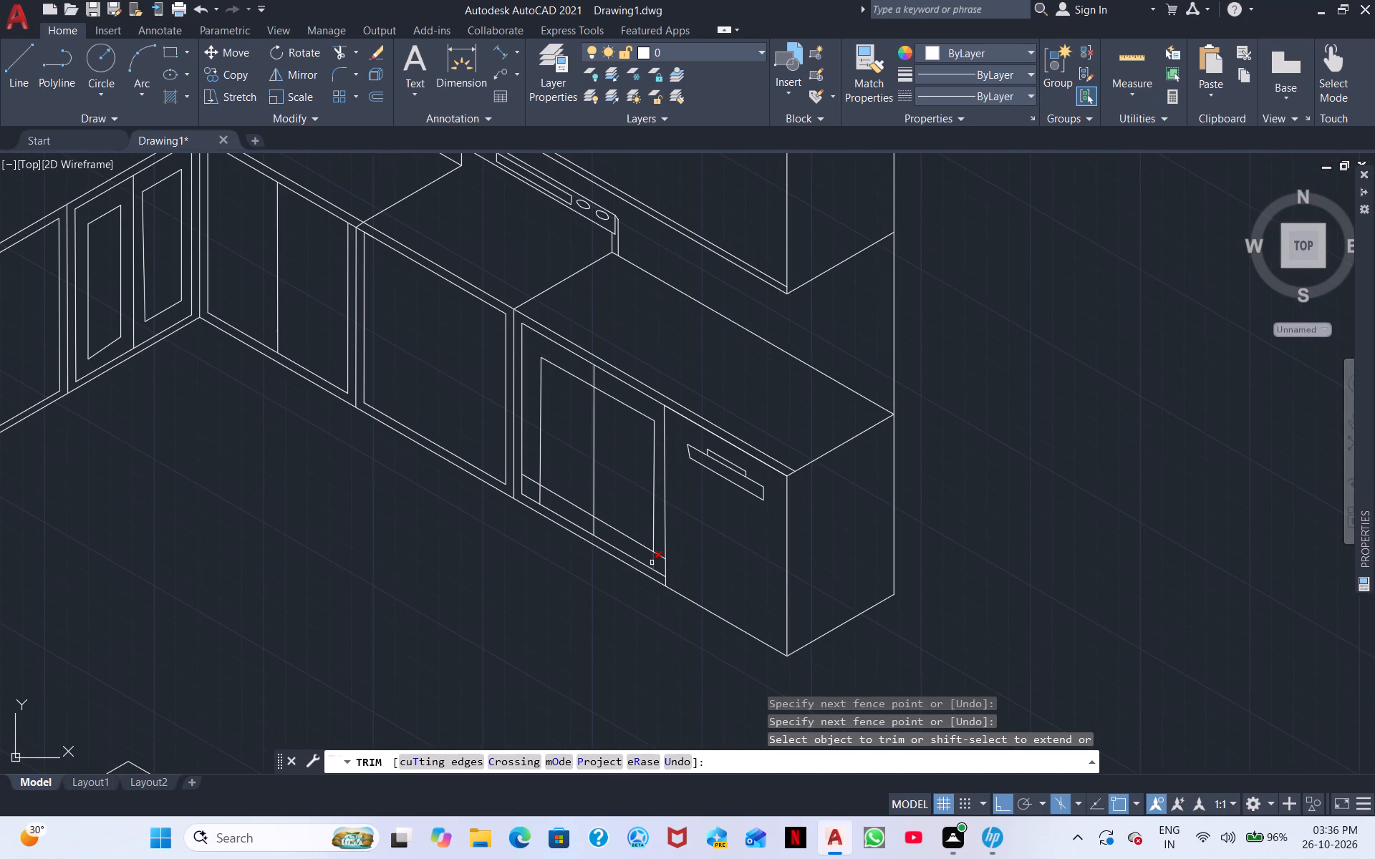
{"action": "left_click", "coordinate": [652, 563]}
{"action": "left_click", "coordinate": [661, 558]}
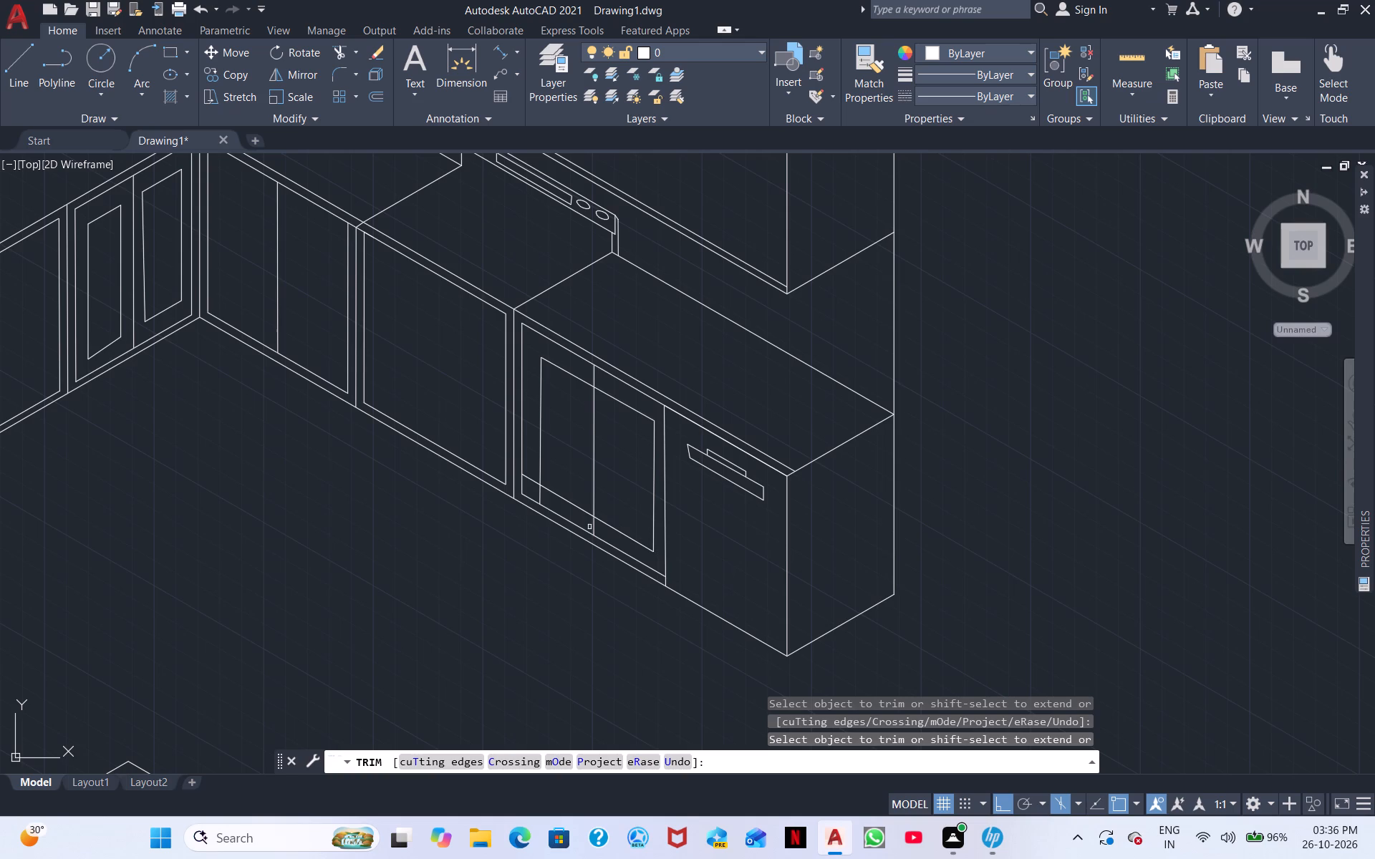
{"action": "left_click_drag", "start_coordinate": [533, 477], "coordinate": [539, 494]}
{"action": "left_click", "coordinate": [539, 494]}
{"action": "right_click", "coordinate": [546, 417]}
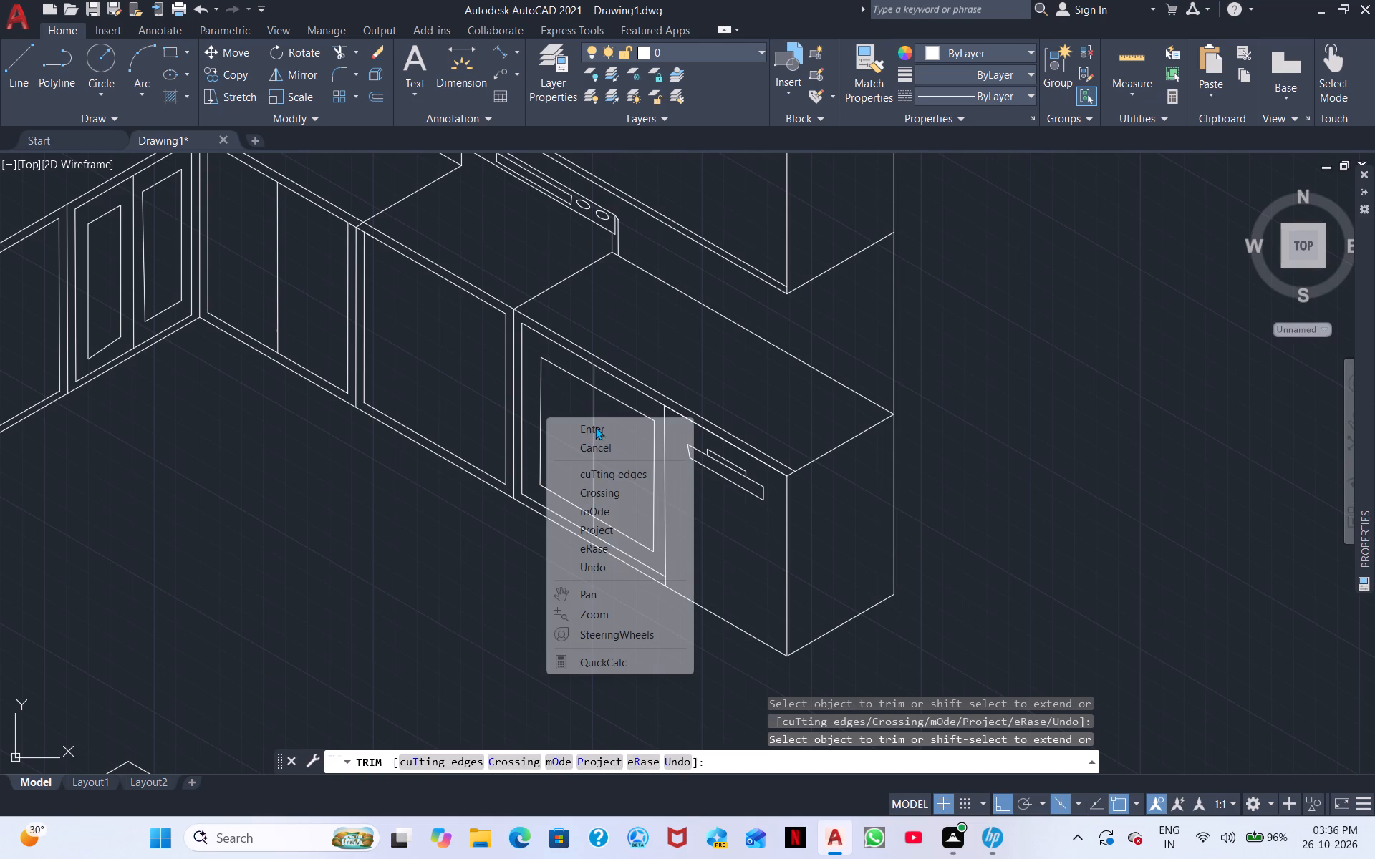
{"action": "left_click", "coordinate": [605, 429]}
Draw a vertical line between the inner outline's top and bottom edges, just right of the divider between the two doors.
{"action": "right_click", "coordinate": [578, 457]}
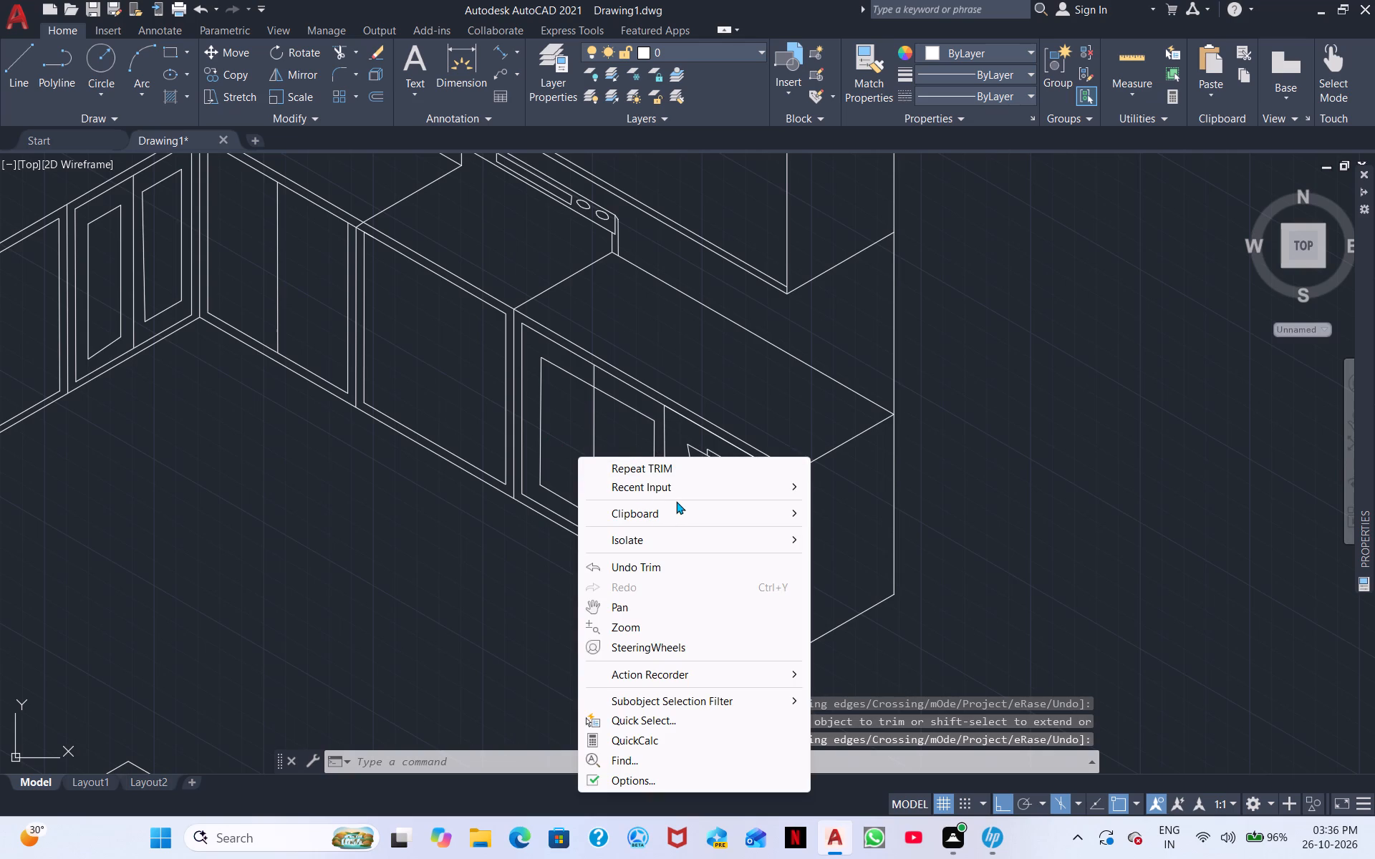
{"action": "left_click", "coordinate": [681, 487]}
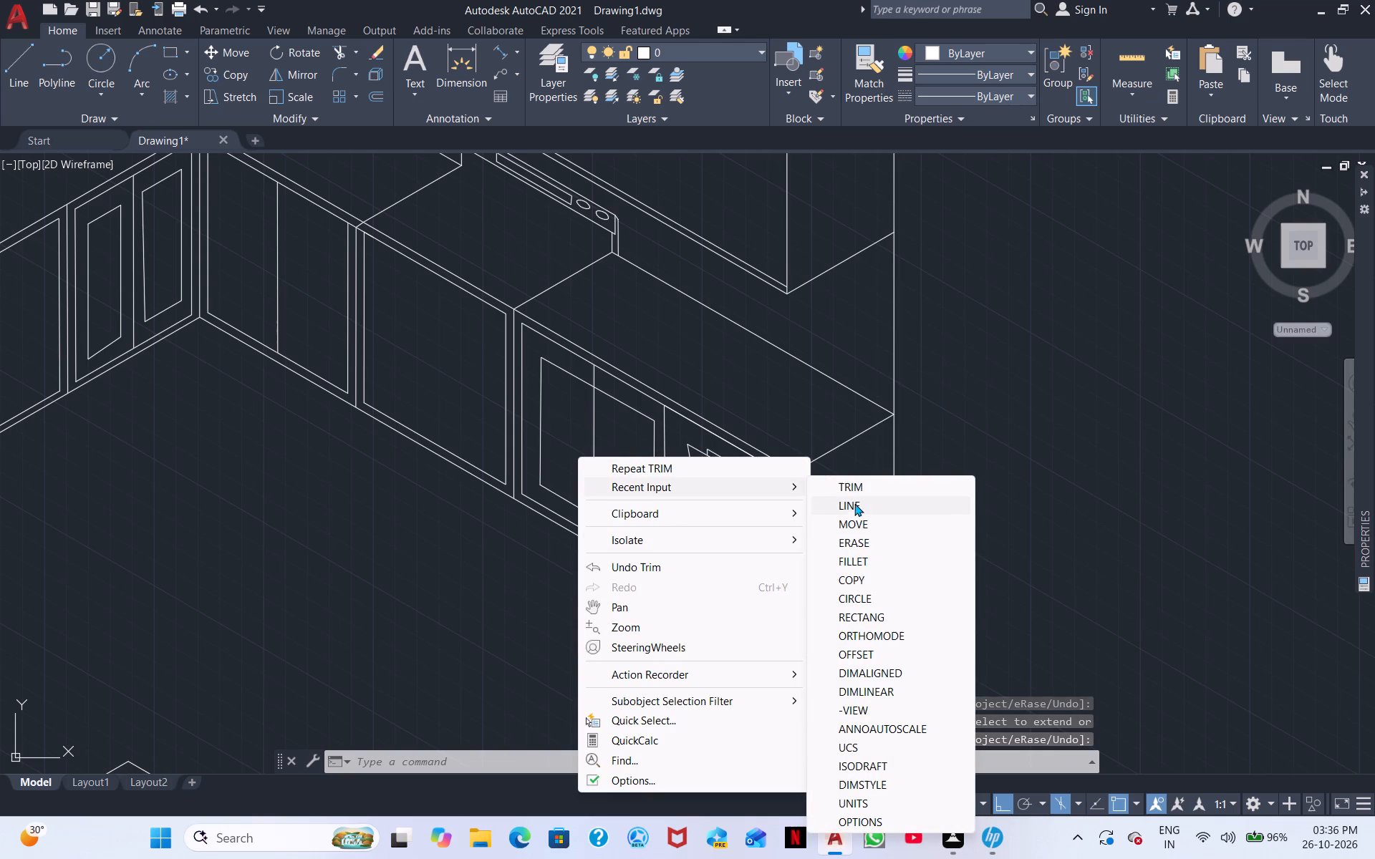
{"action": "left_click", "coordinate": [854, 503]}
{"action": "scroll", "coordinate": [628, 457], "scroll_direction": "up", "scroll_amount": 3}
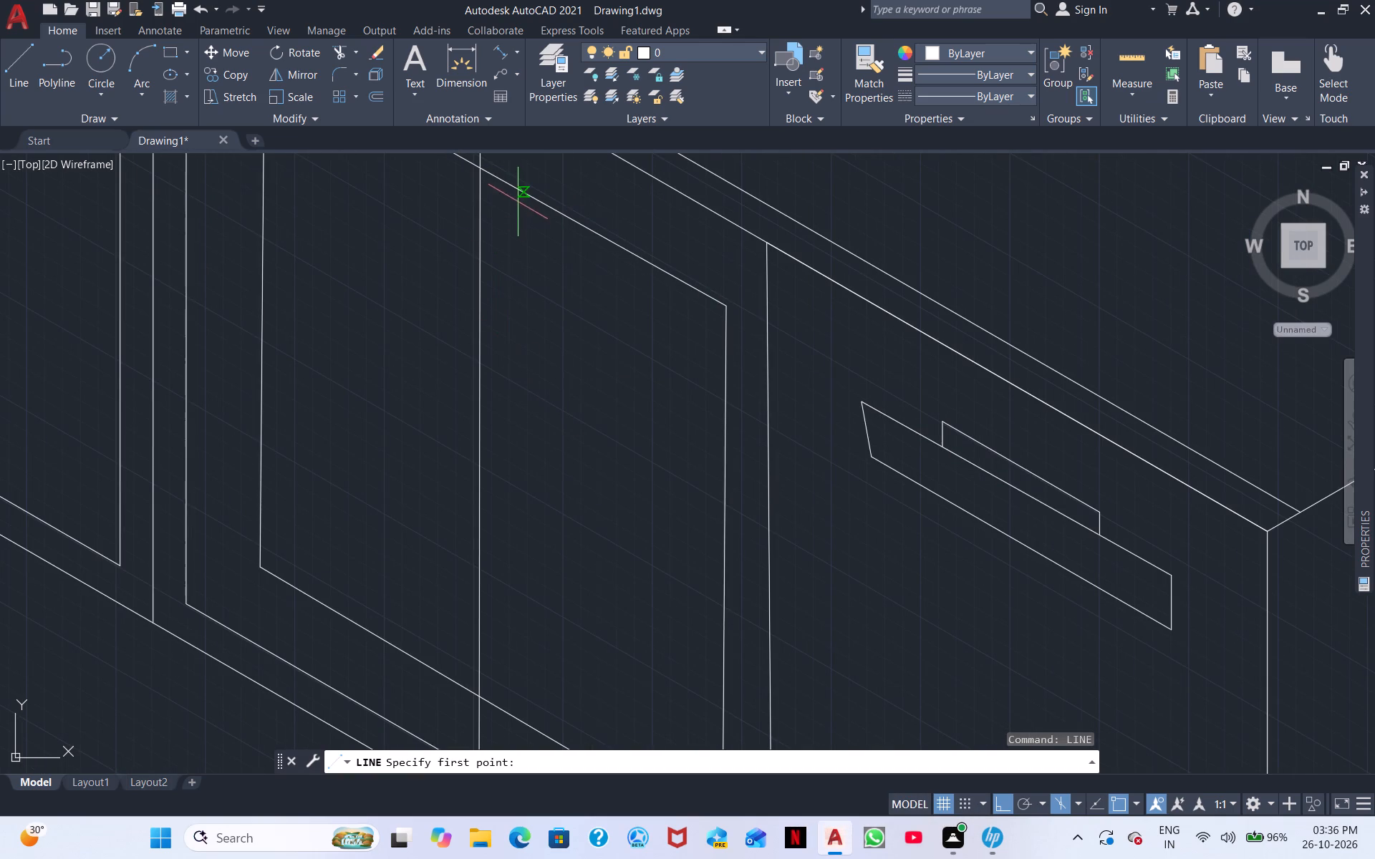
{"action": "left_click", "coordinate": [521, 194]}
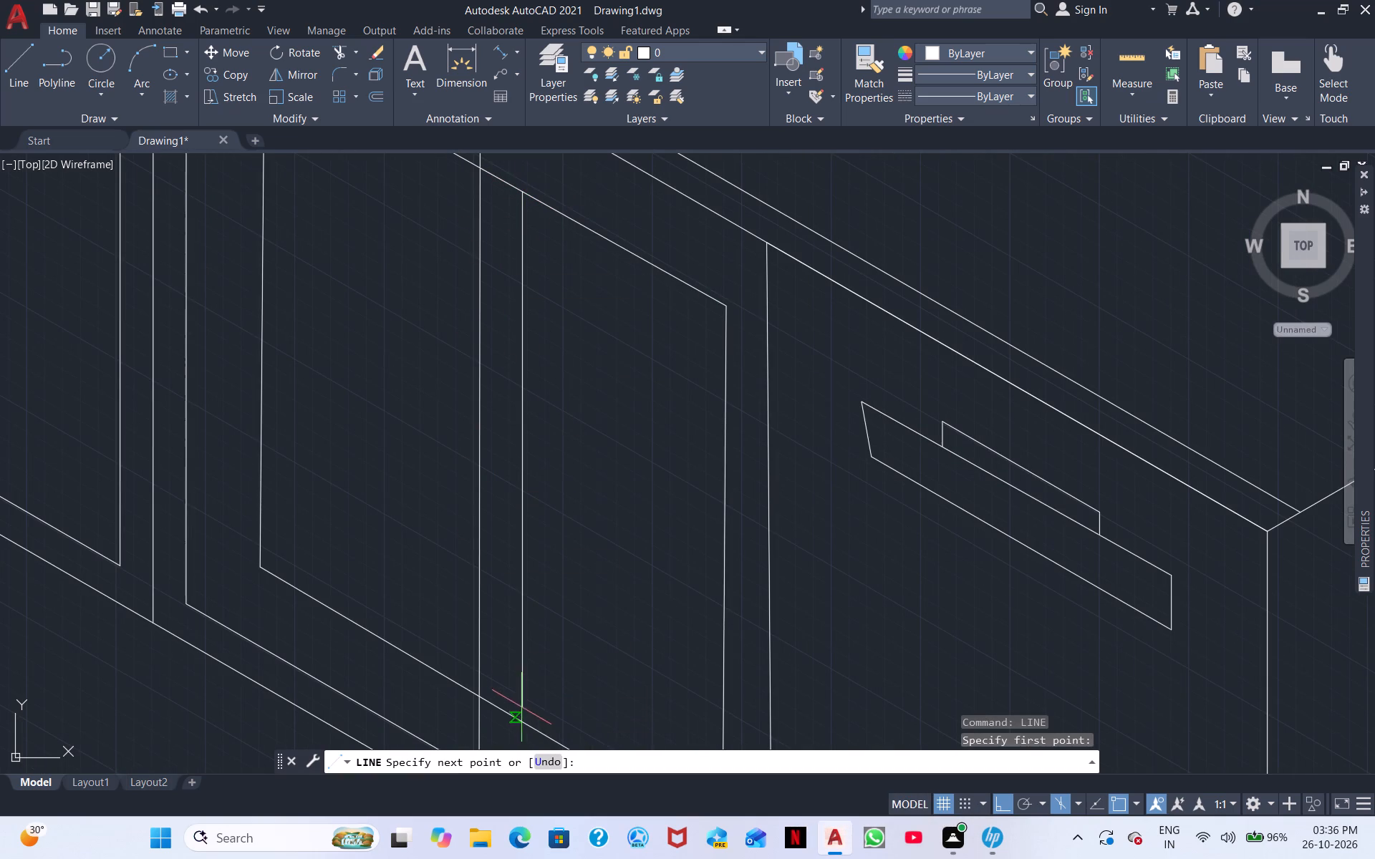
{"action": "left_click", "coordinate": [522, 725]}
{"action": "right_click", "coordinate": [557, 641]}
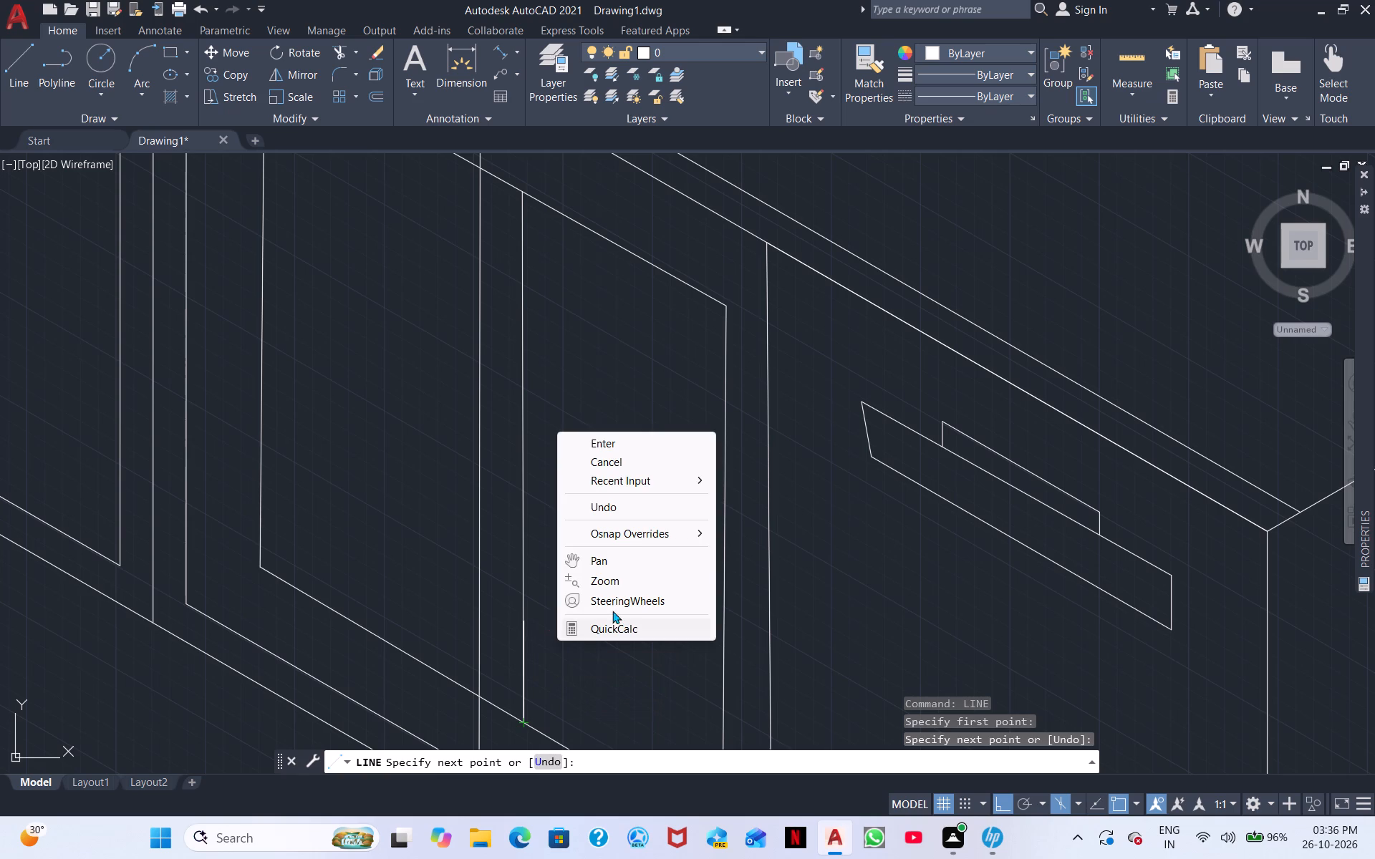
{"action": "left_click", "coordinate": [628, 441]}
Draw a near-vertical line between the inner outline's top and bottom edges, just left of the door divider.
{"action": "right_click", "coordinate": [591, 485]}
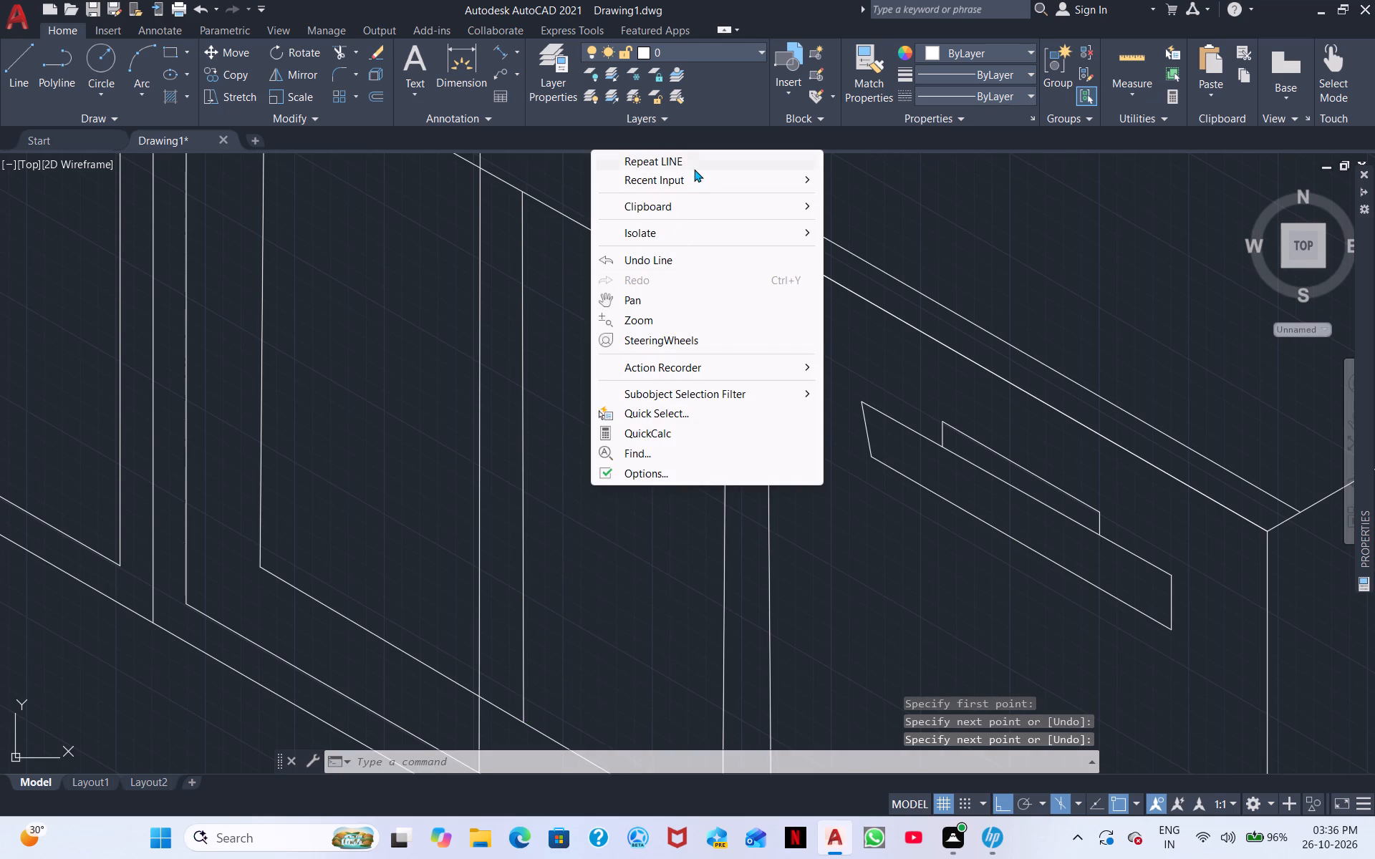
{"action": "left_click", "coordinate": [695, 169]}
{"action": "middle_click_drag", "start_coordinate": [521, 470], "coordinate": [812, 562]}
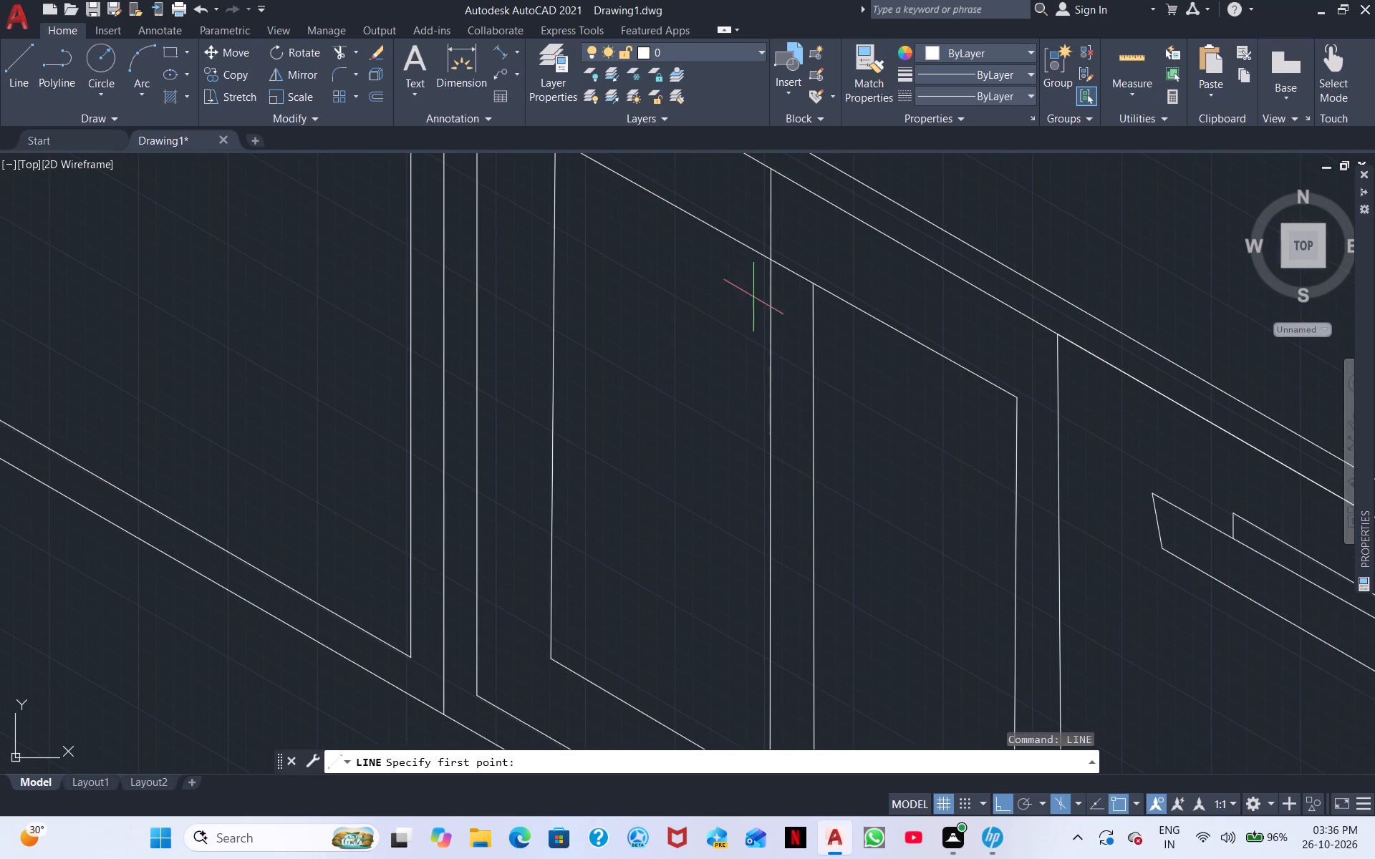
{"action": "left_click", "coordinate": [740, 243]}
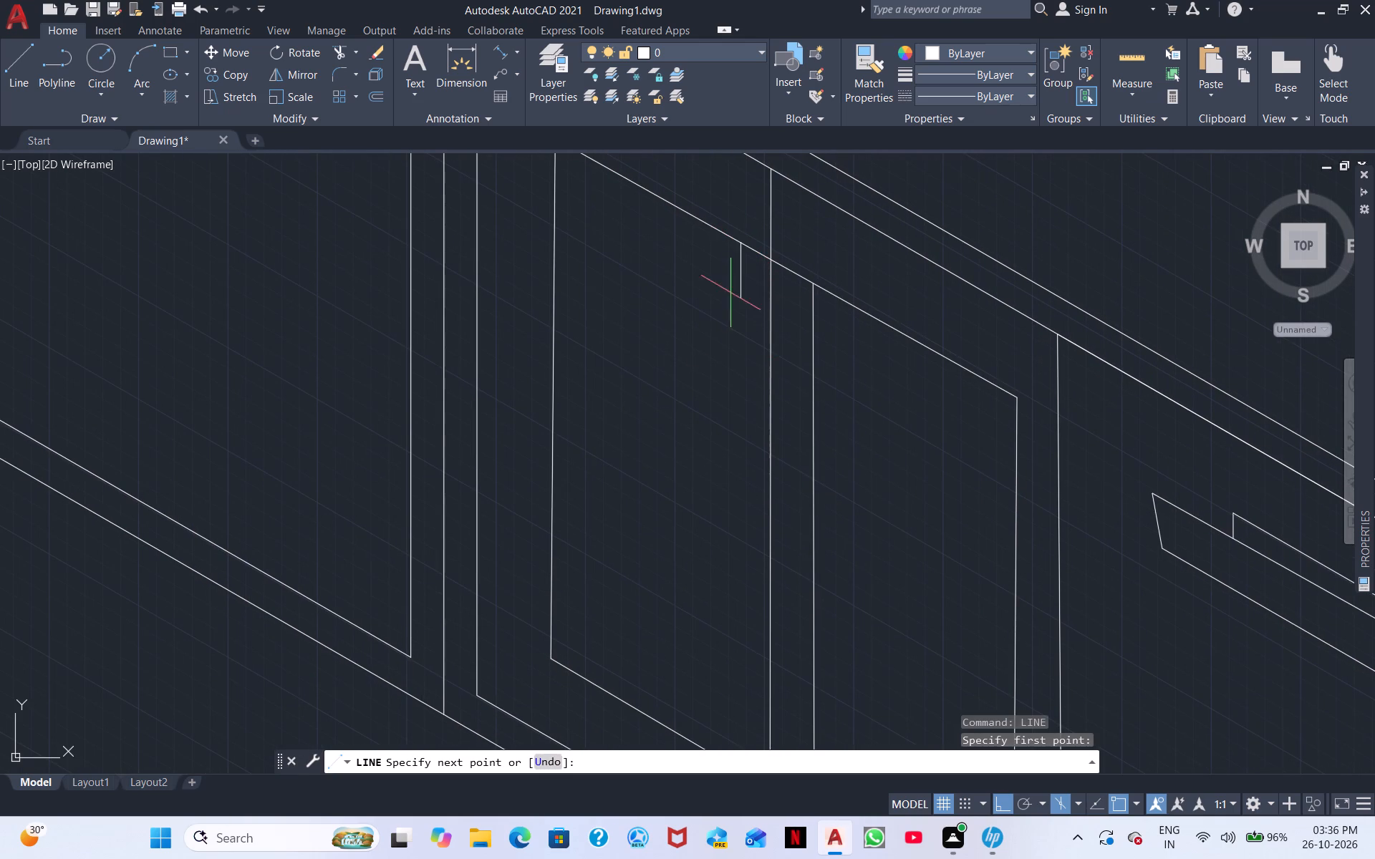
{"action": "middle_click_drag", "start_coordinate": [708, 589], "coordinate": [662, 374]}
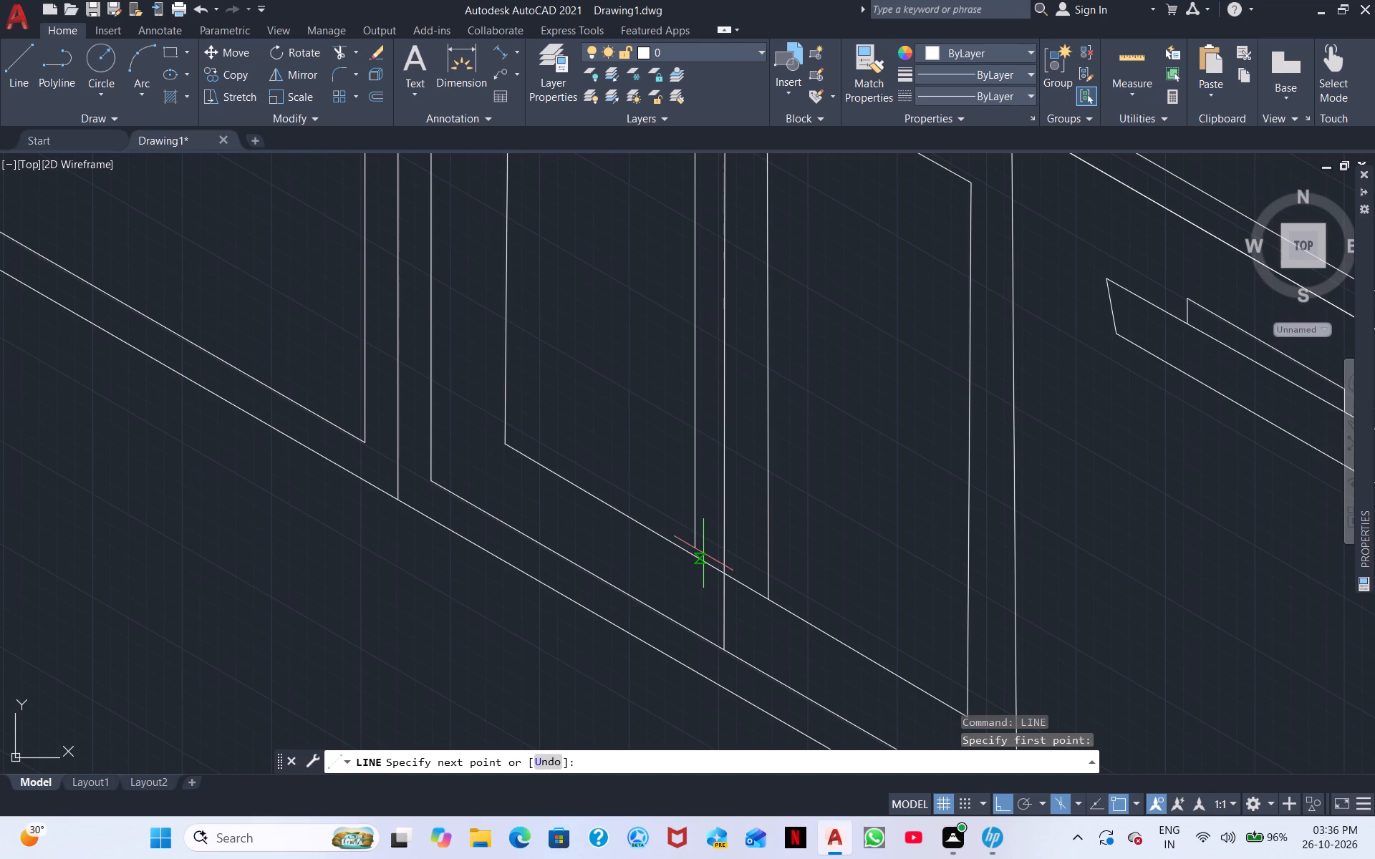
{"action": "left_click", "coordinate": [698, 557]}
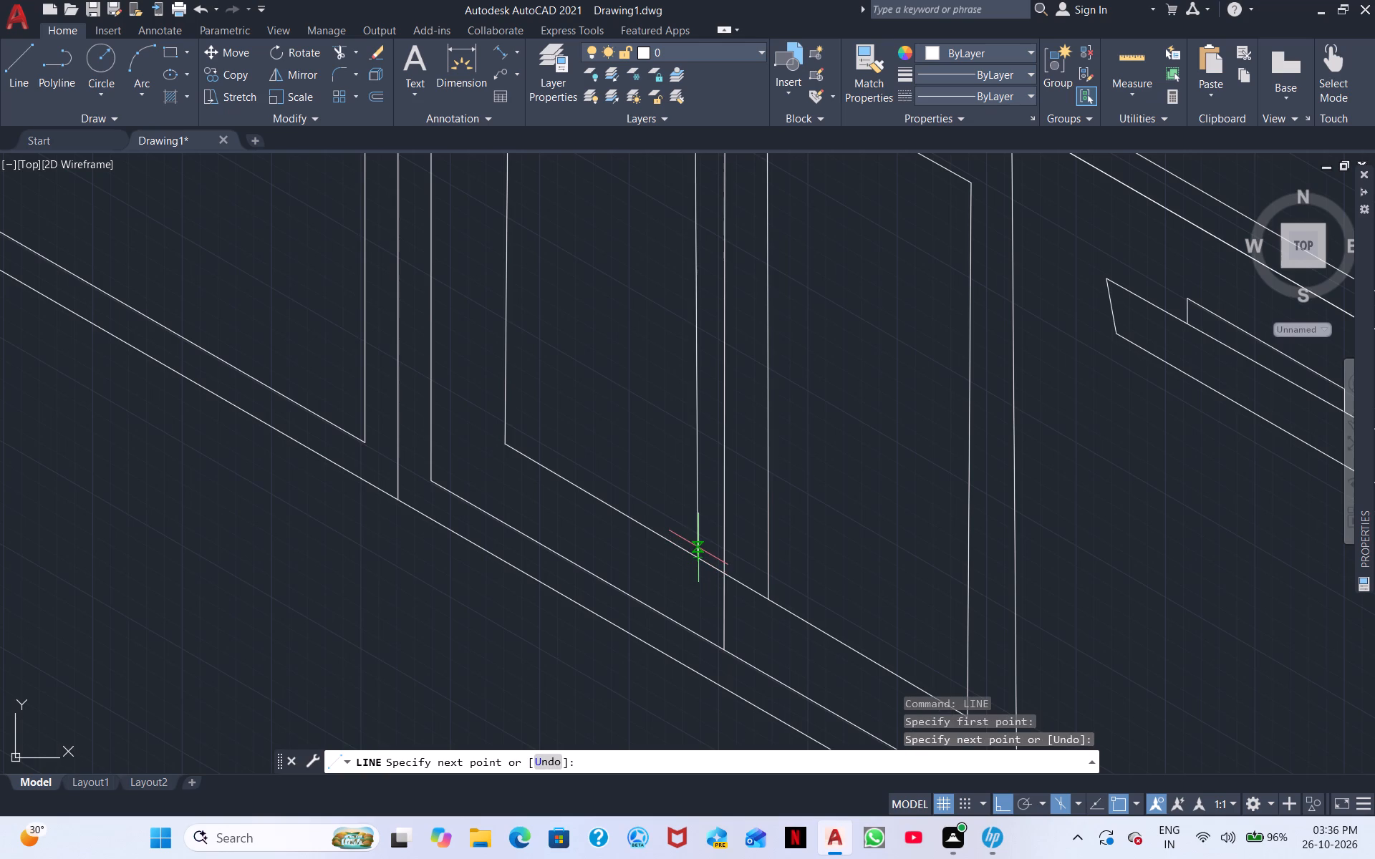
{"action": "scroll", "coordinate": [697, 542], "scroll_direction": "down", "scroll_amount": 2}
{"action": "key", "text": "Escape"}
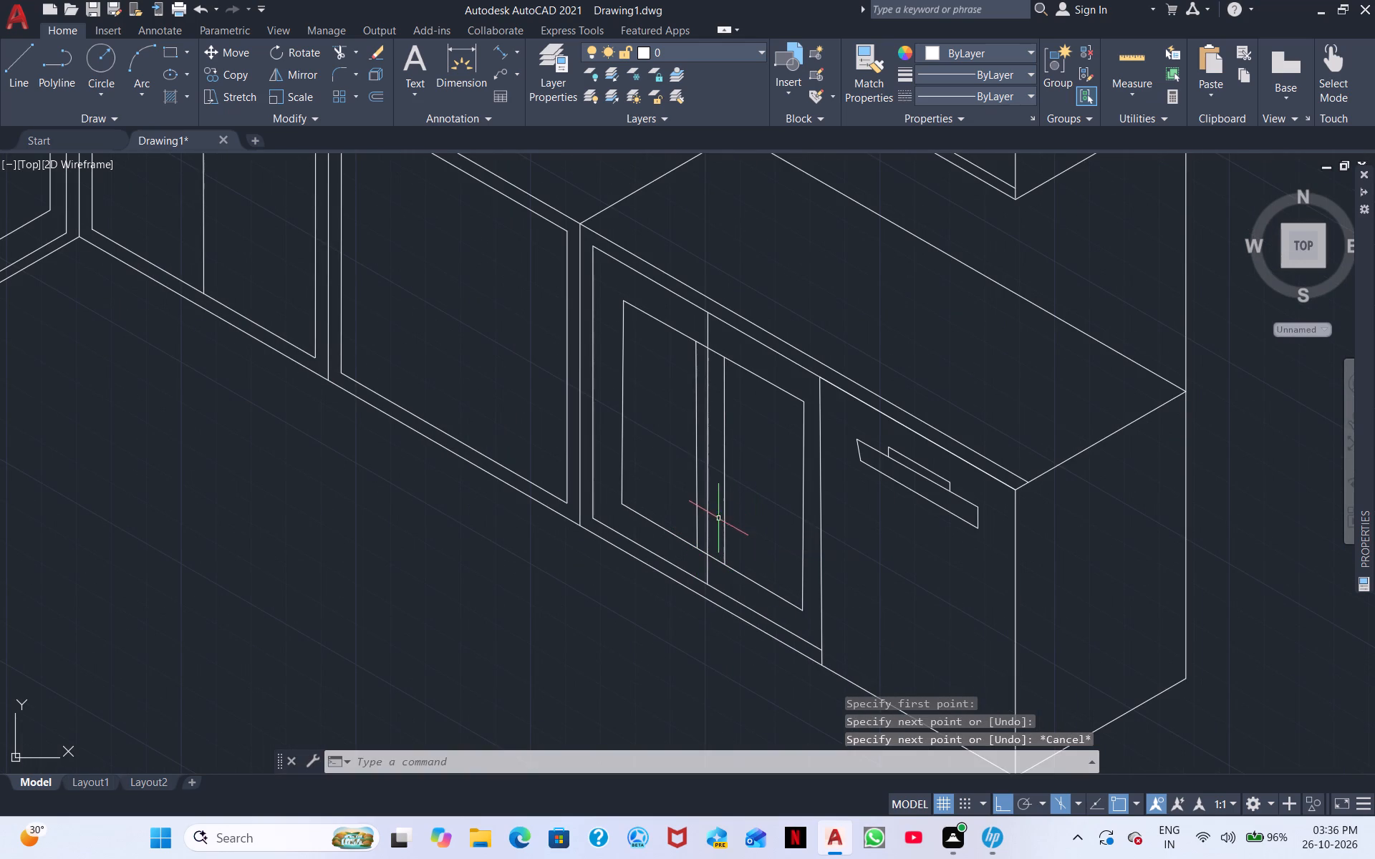
Draw a straight vertical line between the inner outline's top and bottom edges, slightly farther left of the door divider.
{"action": "right_click", "coordinate": [687, 462]}
{"action": "left_click", "coordinate": [755, 472]}
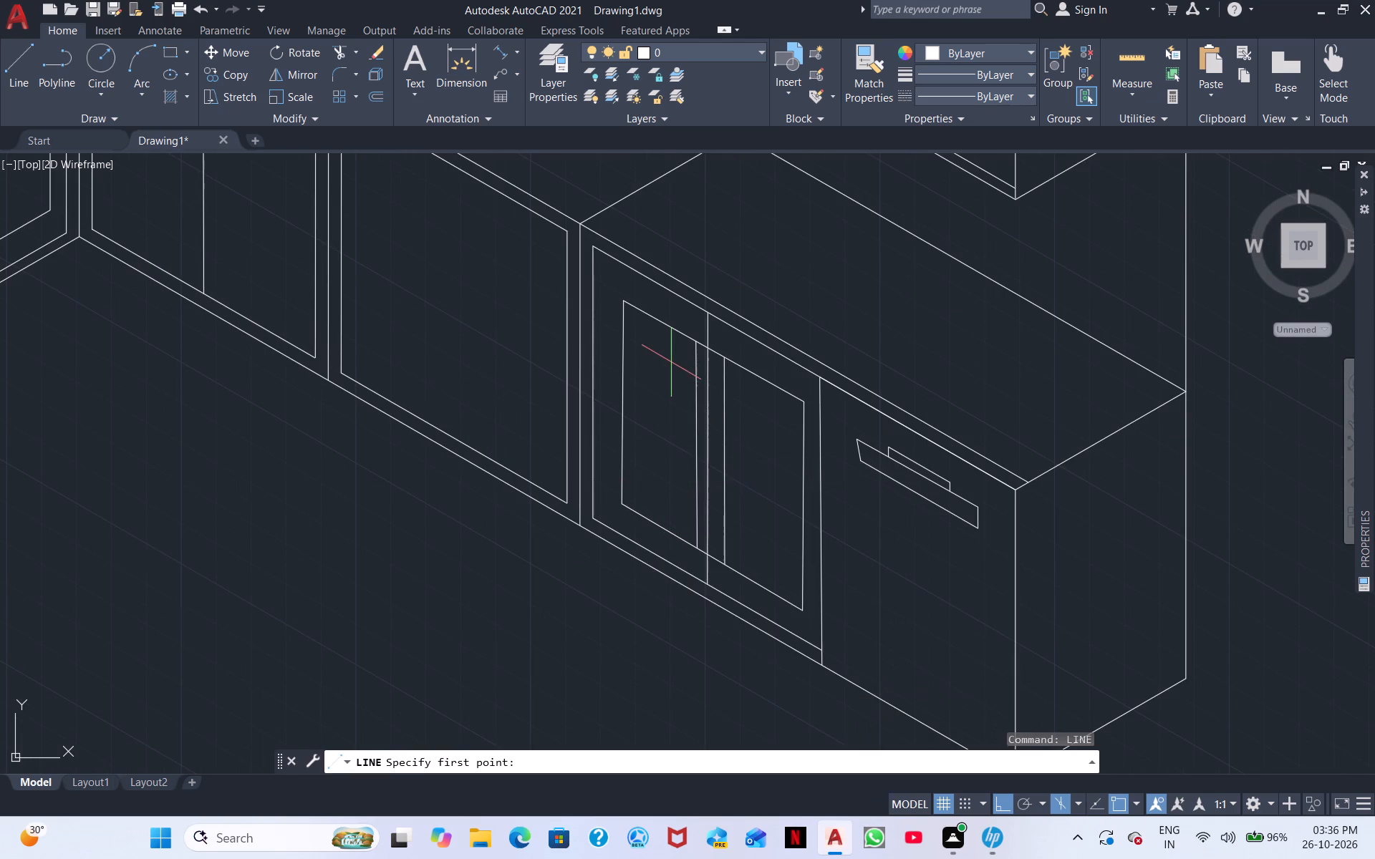
{"action": "scroll", "coordinate": [671, 361], "scroll_direction": "up", "scroll_amount": 3}
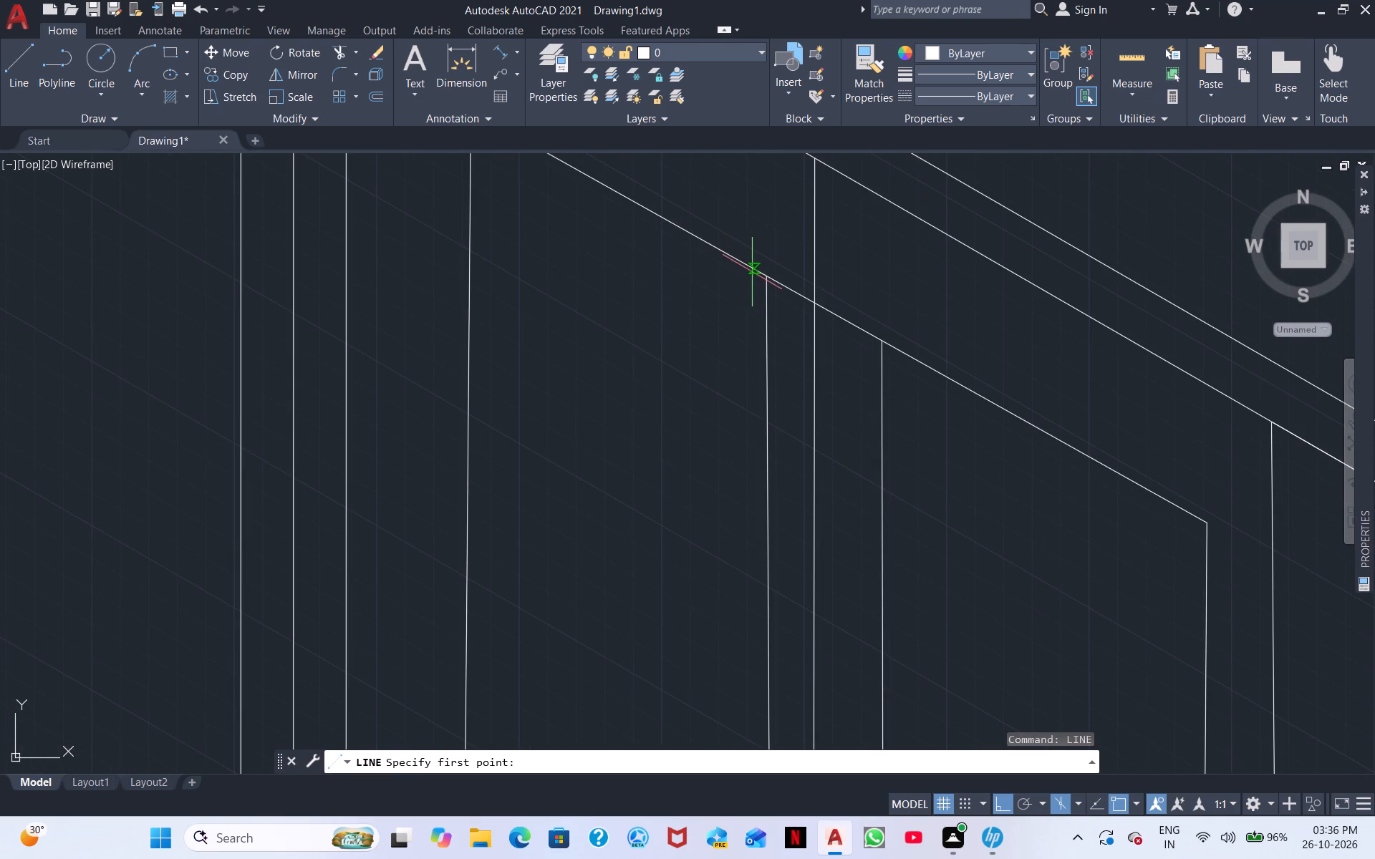
{"action": "left_click", "coordinate": [756, 271]}
{"action": "middle_click_drag", "start_coordinate": [707, 613], "coordinate": [646, 293]}
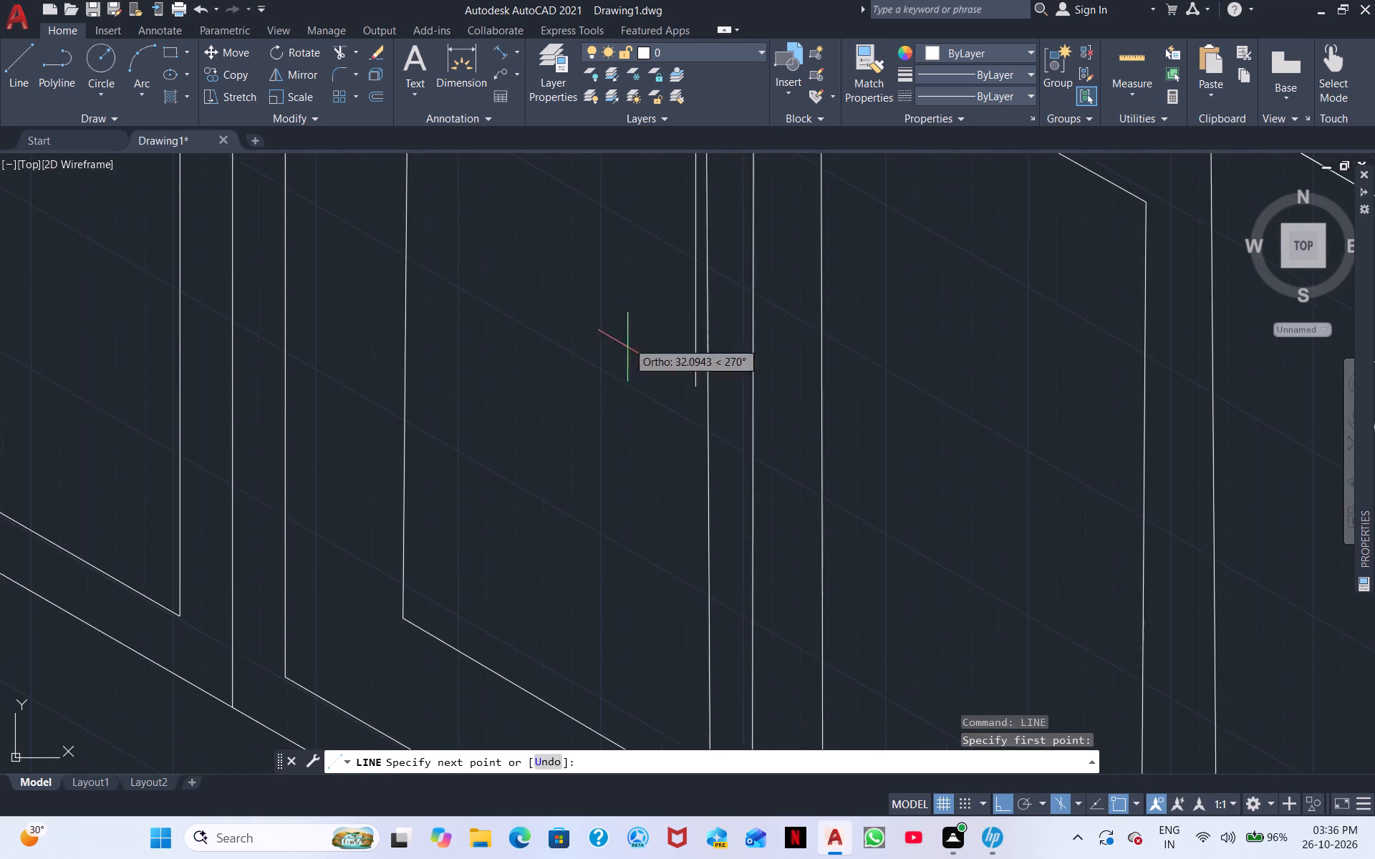
{"action": "middle_click_drag", "start_coordinate": [693, 674], "coordinate": [683, 442]}
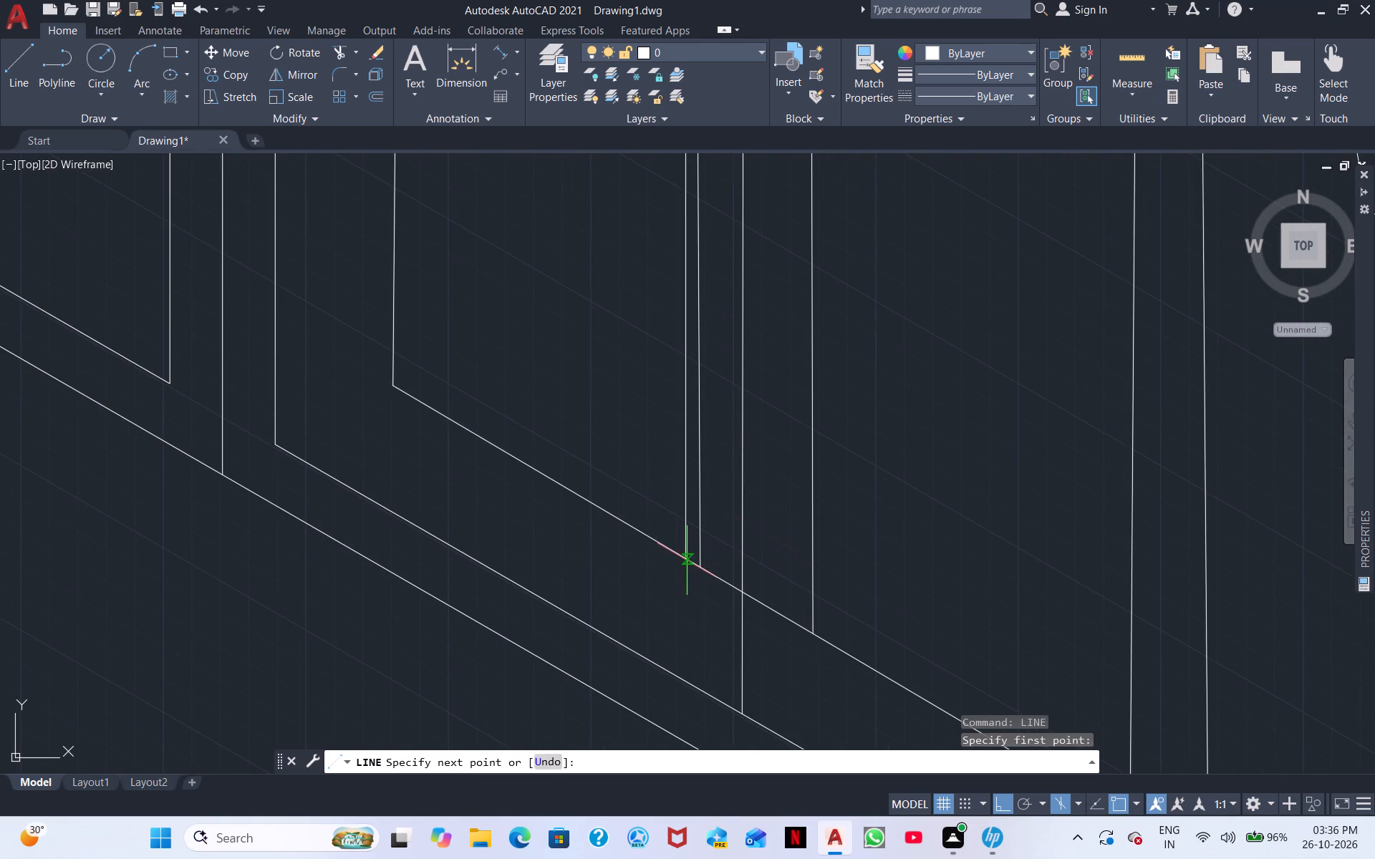
{"action": "left_click", "coordinate": [687, 558]}
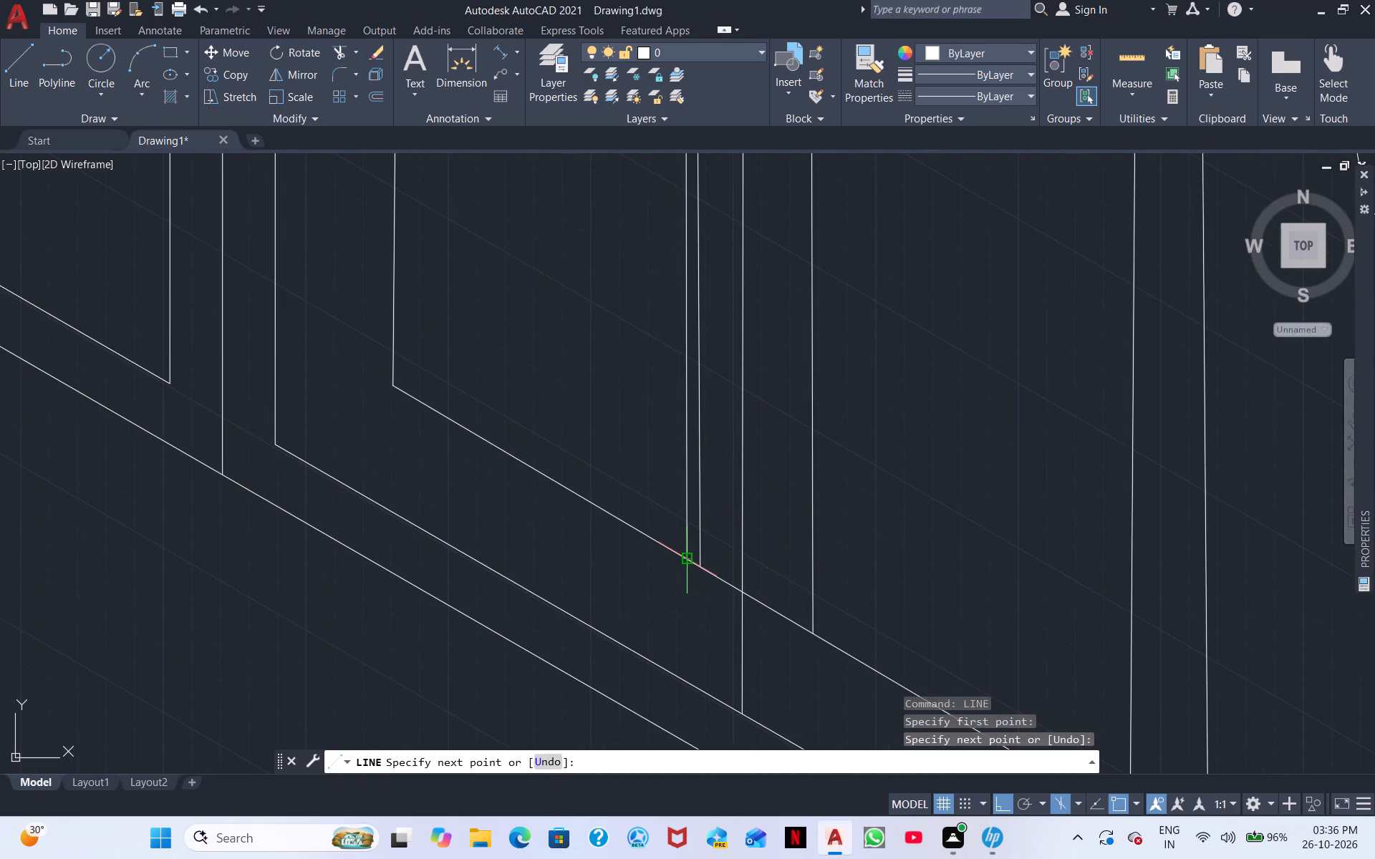
{"action": "right_click", "coordinate": [693, 536]}
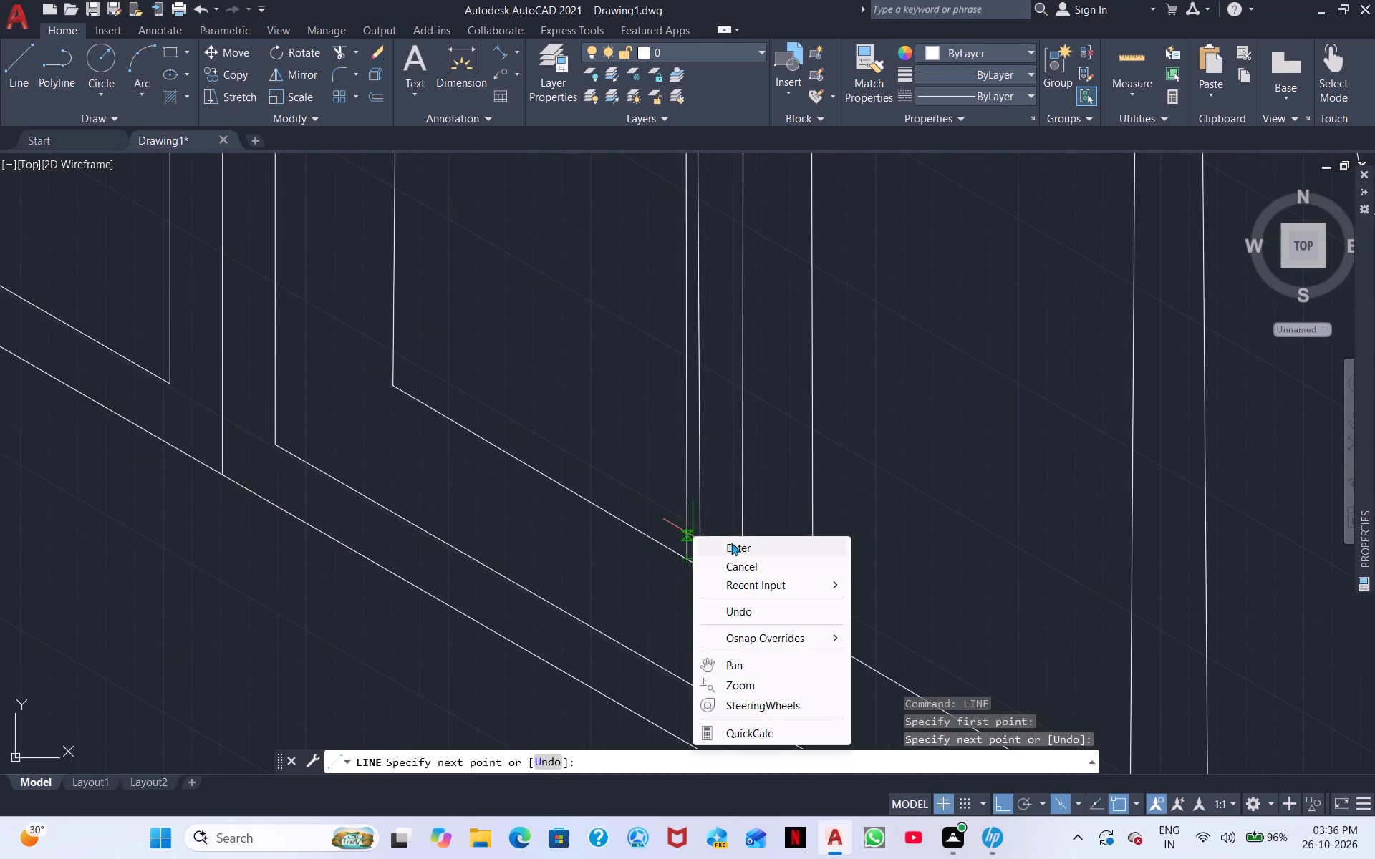
{"action": "left_click", "coordinate": [731, 543]}
Trim the bottom outline segments crossing the door divider and remove the extra near-vertical line beside it.
{"action": "right_click", "coordinate": [895, 525]}
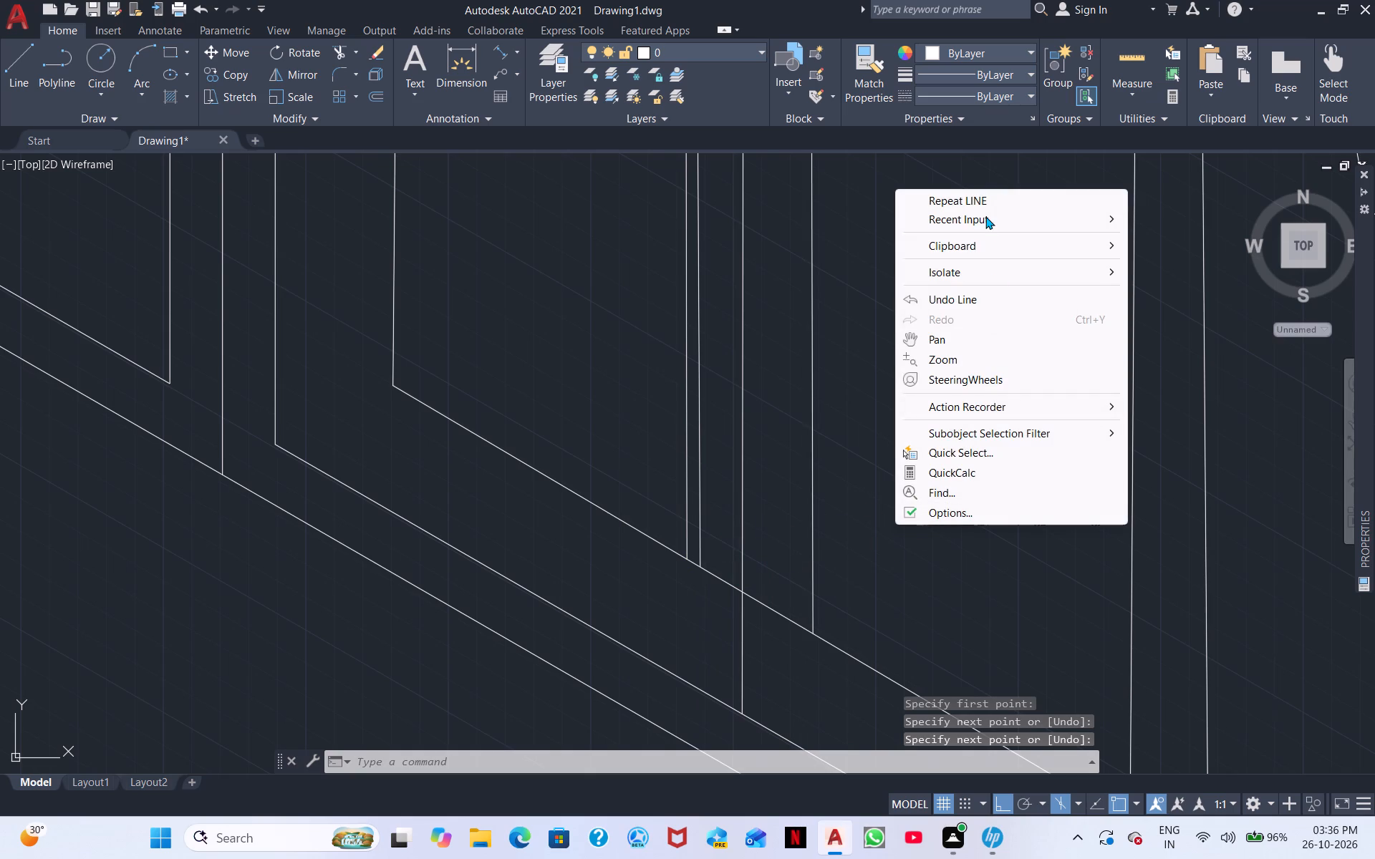
{"action": "left_click", "coordinate": [1020, 222]}
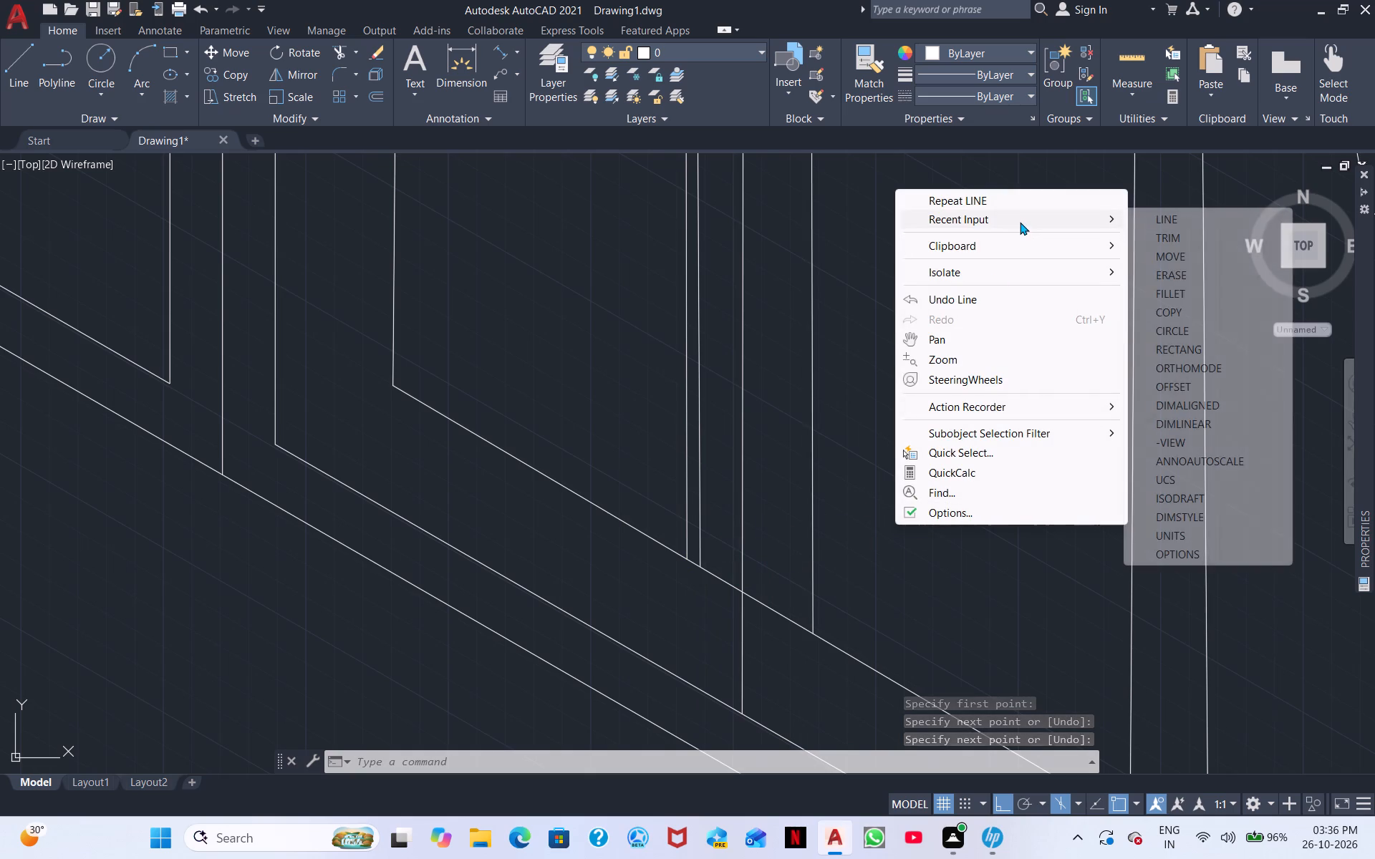
{"action": "left_click", "coordinate": [1165, 241]}
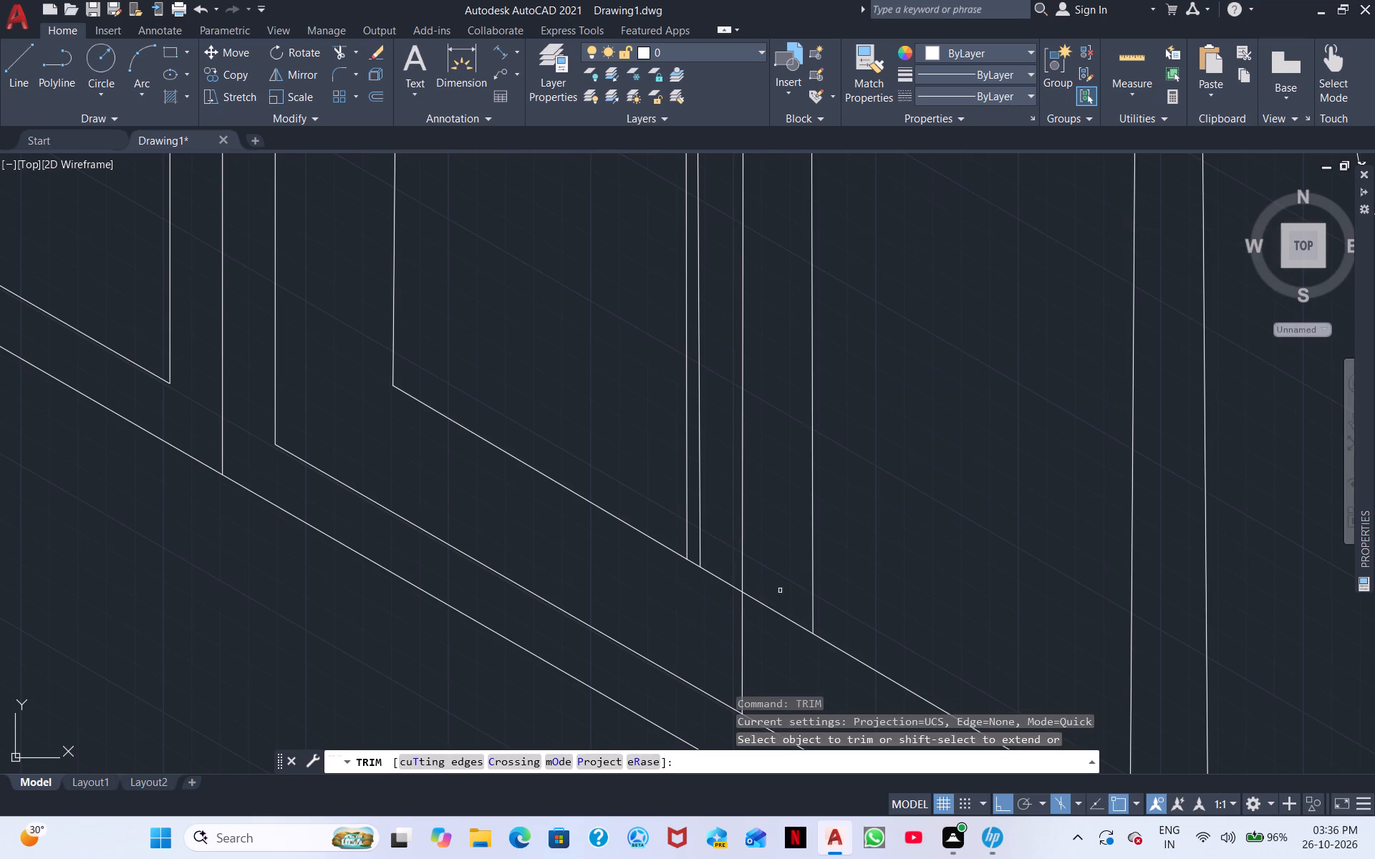
{"action": "left_click", "coordinate": [766, 605]}
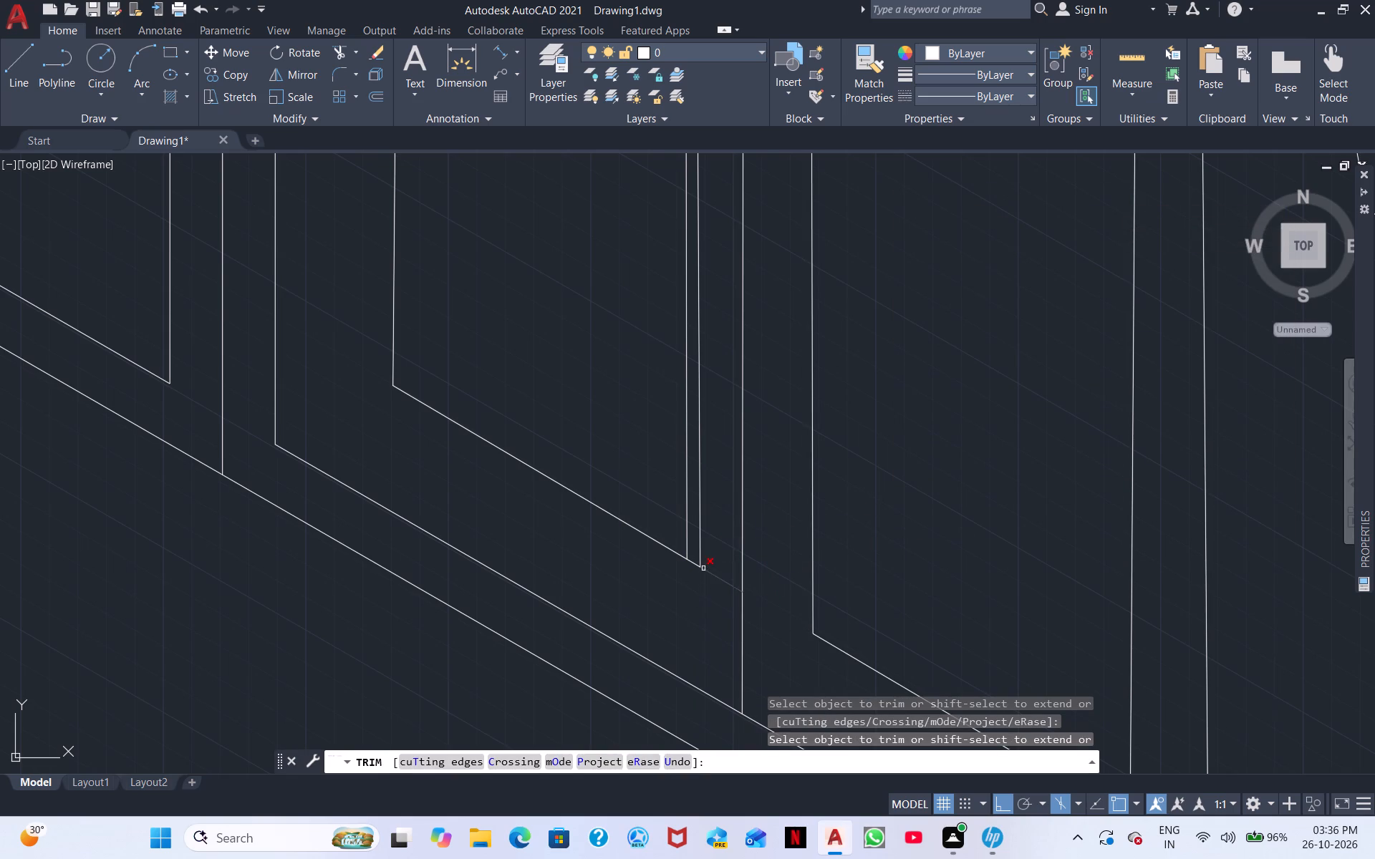
{"action": "left_click", "coordinate": [704, 568]}
{"action": "left_click", "coordinate": [698, 566]}
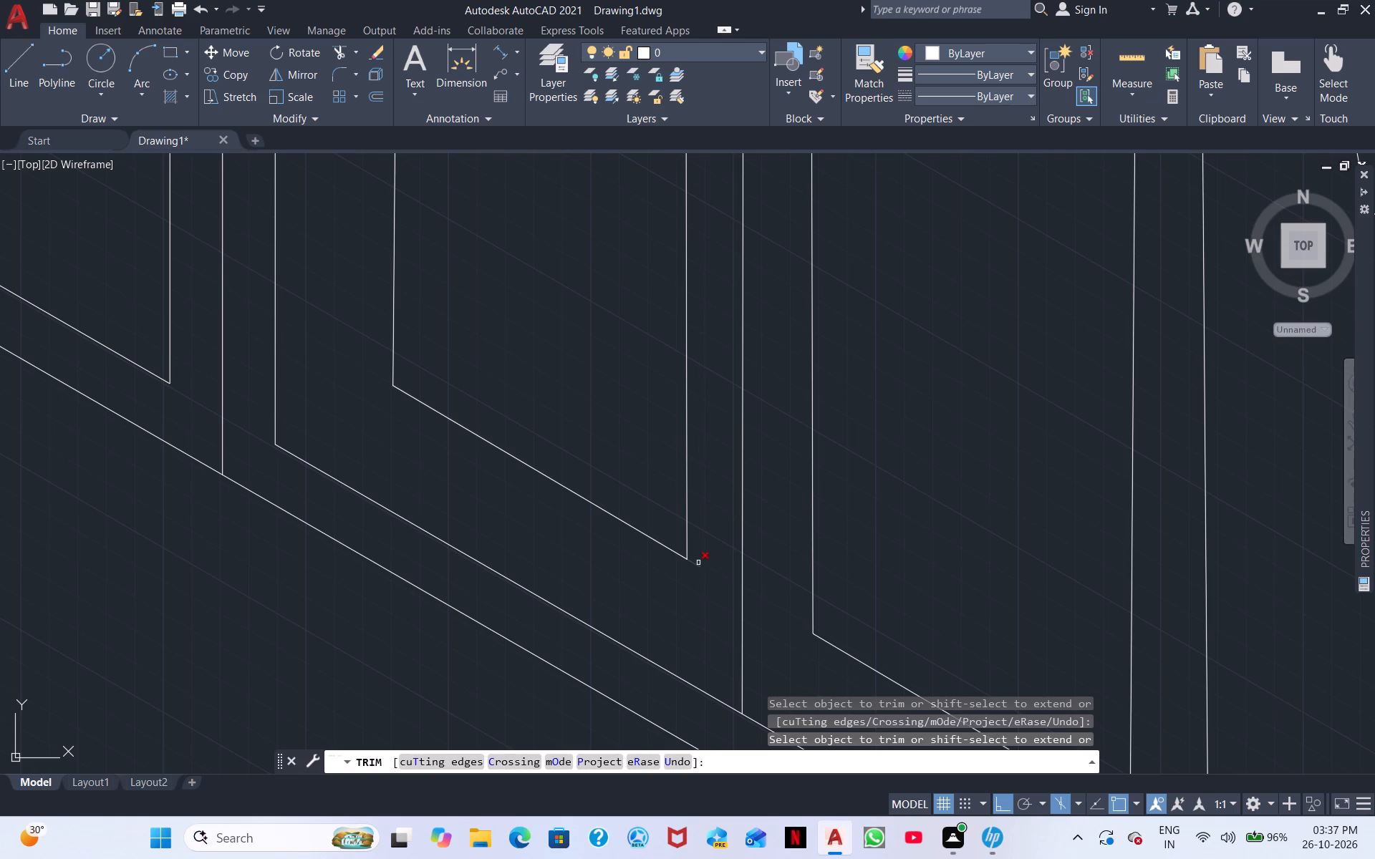
{"action": "left_click", "coordinate": [697, 563]}
Trim the top outline segments crossing the door divider, leaving a separate inner outline on each door.
{"action": "scroll", "coordinate": [714, 456], "scroll_direction": "down", "scroll_amount": 2}
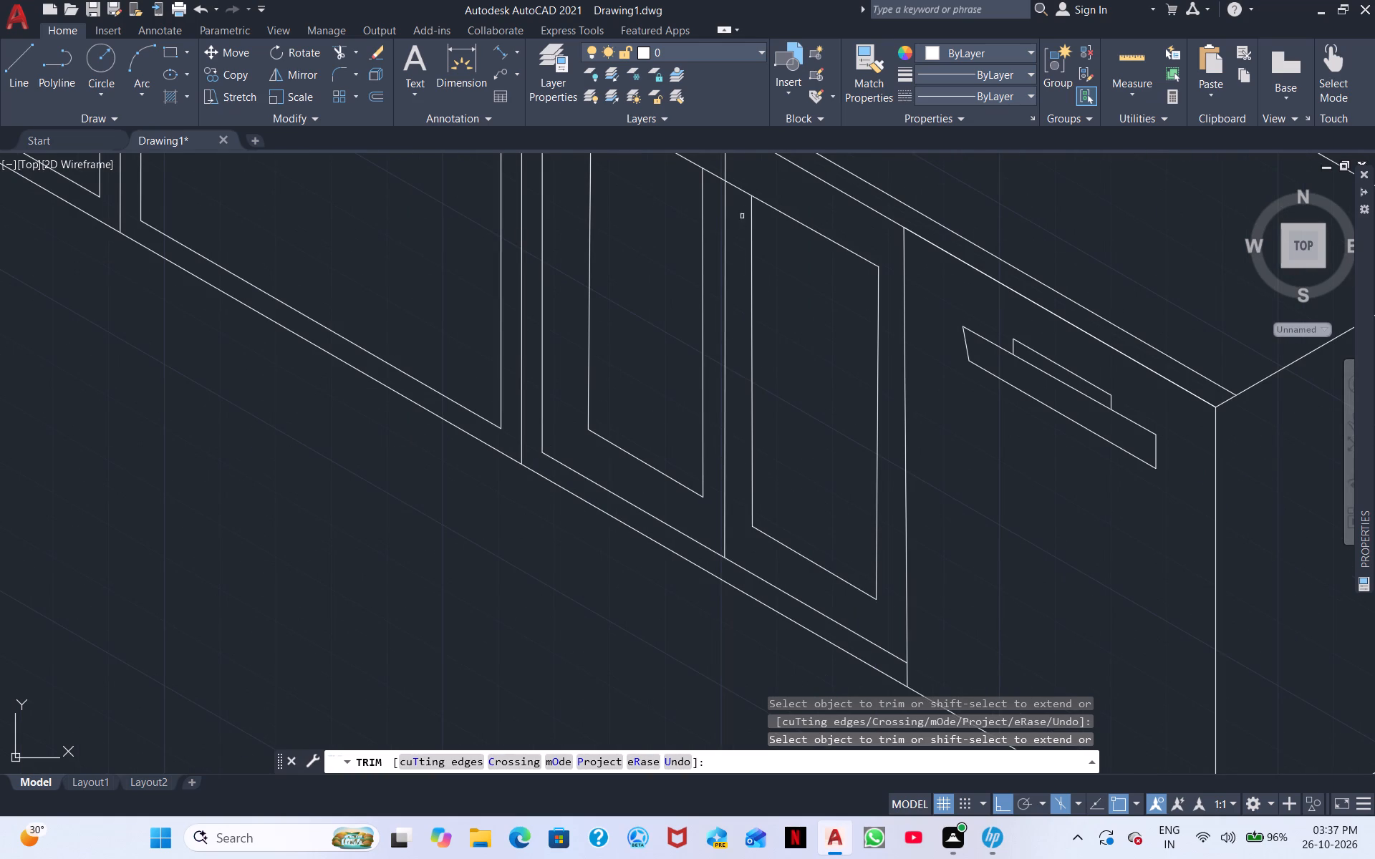
{"action": "left_click", "coordinate": [740, 187]}
{"action": "left_click", "coordinate": [715, 174]}
{"action": "scroll", "coordinate": [506, 578], "scroll_direction": "down", "scroll_amount": 1}
{"action": "middle_click_drag", "start_coordinate": [506, 578], "coordinate": [924, 577]}
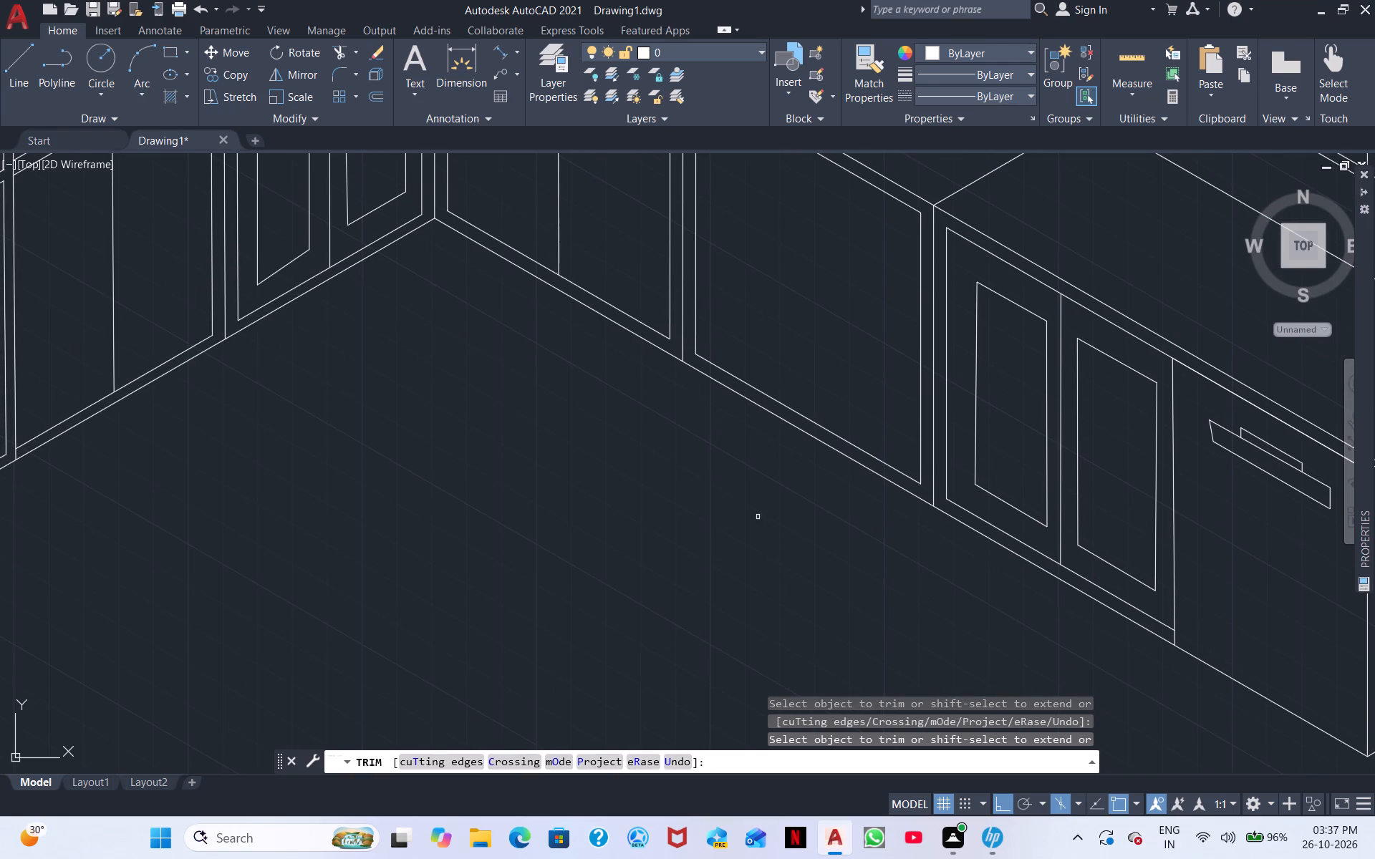
{"action": "scroll", "coordinate": [730, 471], "scroll_direction": "down", "scroll_amount": 2}
{"action": "middle_click_drag", "start_coordinate": [614, 477], "coordinate": [638, 632]}
{"action": "right_click", "coordinate": [638, 632]}
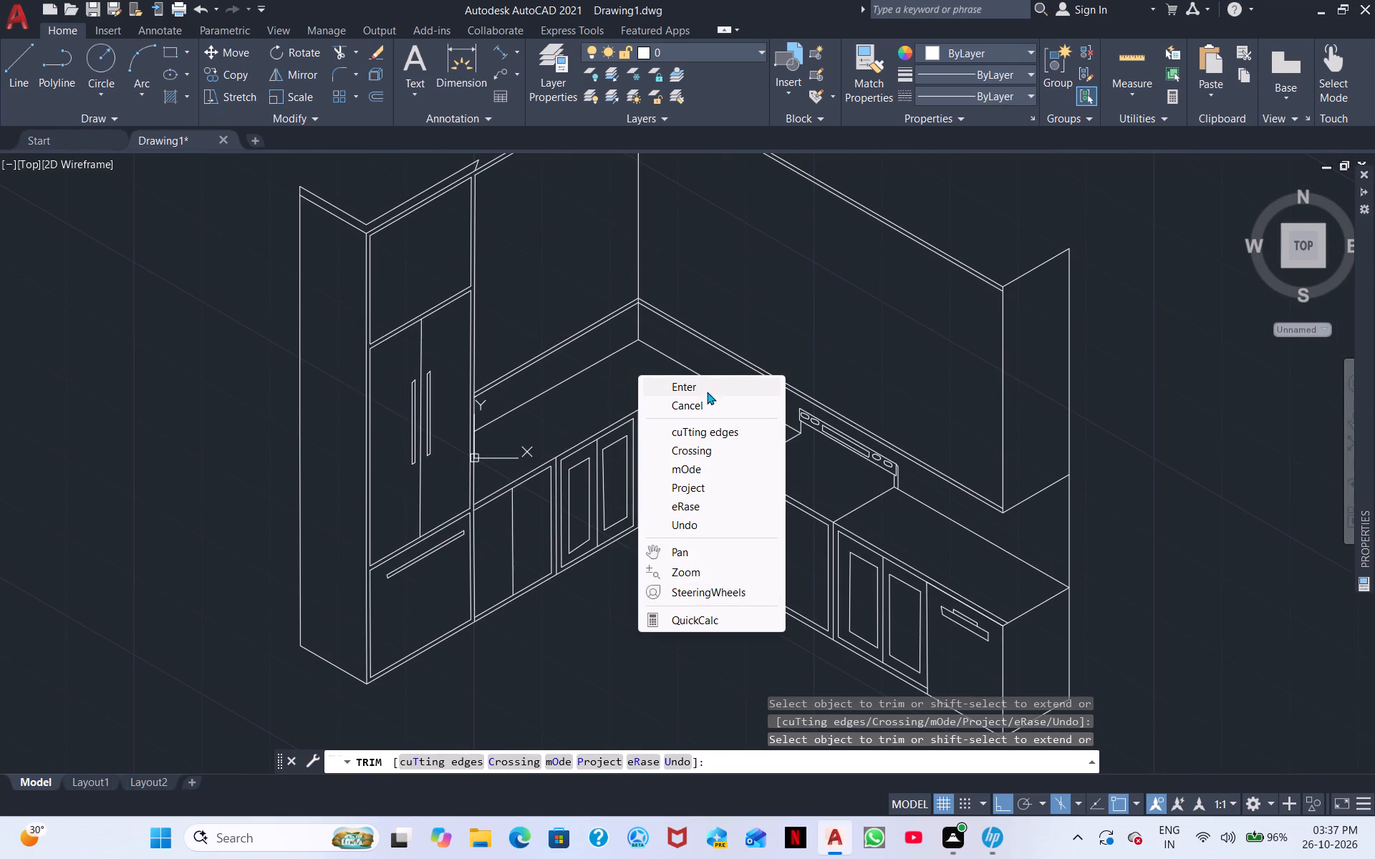
{"action": "left_click", "coordinate": [694, 387]}
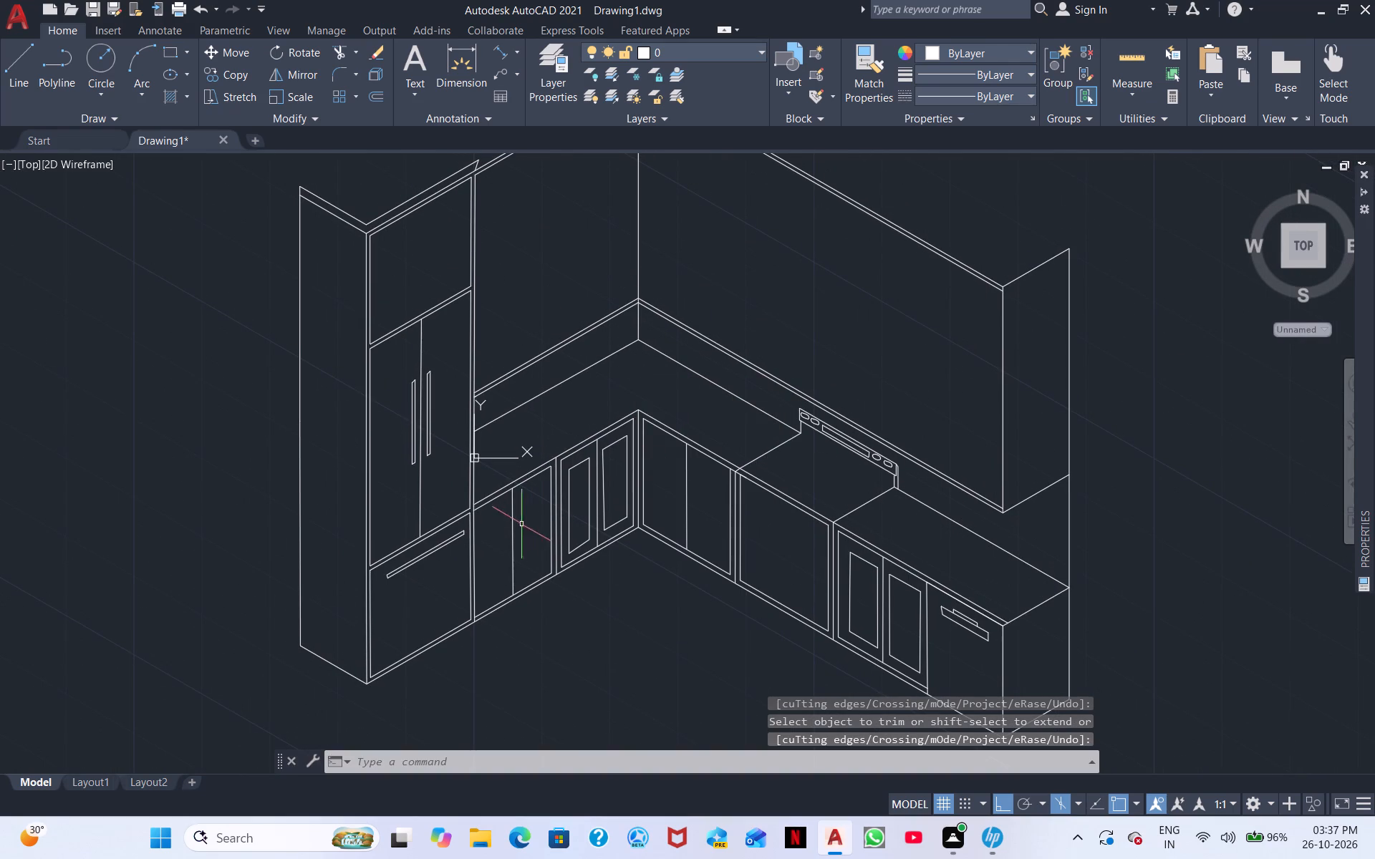
Erase the vertical middle divider of the base cabinet next to the tall cabinet.
{"action": "left_click", "coordinate": [511, 532]}
{"action": "right_click", "coordinate": [527, 527]}
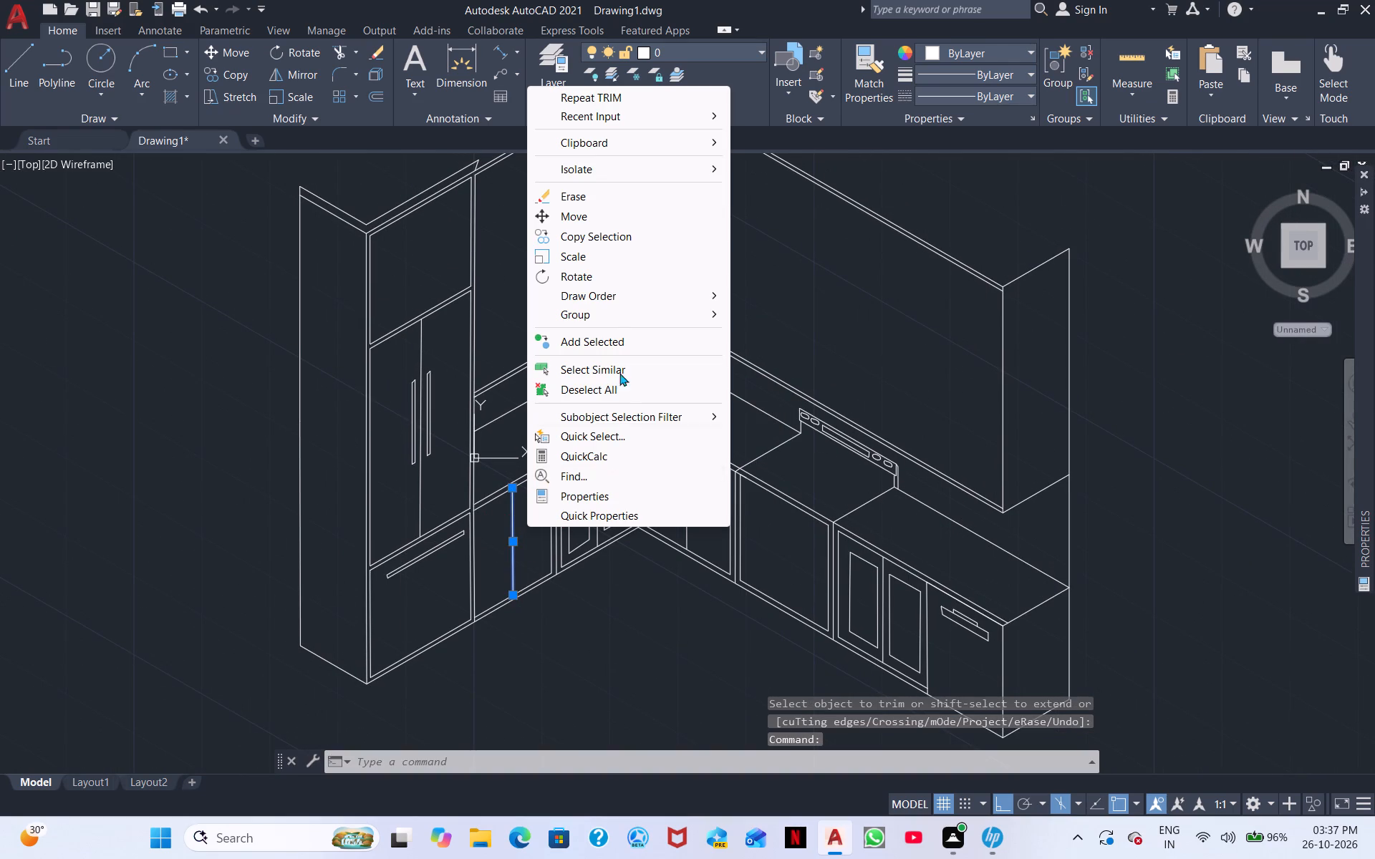
{"action": "left_click", "coordinate": [614, 187]}
Draw a top inner-outline line across both doors of the corner base cabinet on the stove-side run, parallel to the doors' upper edge.
{"action": "scroll", "coordinate": [616, 523], "scroll_direction": "up", "scroll_amount": 1}
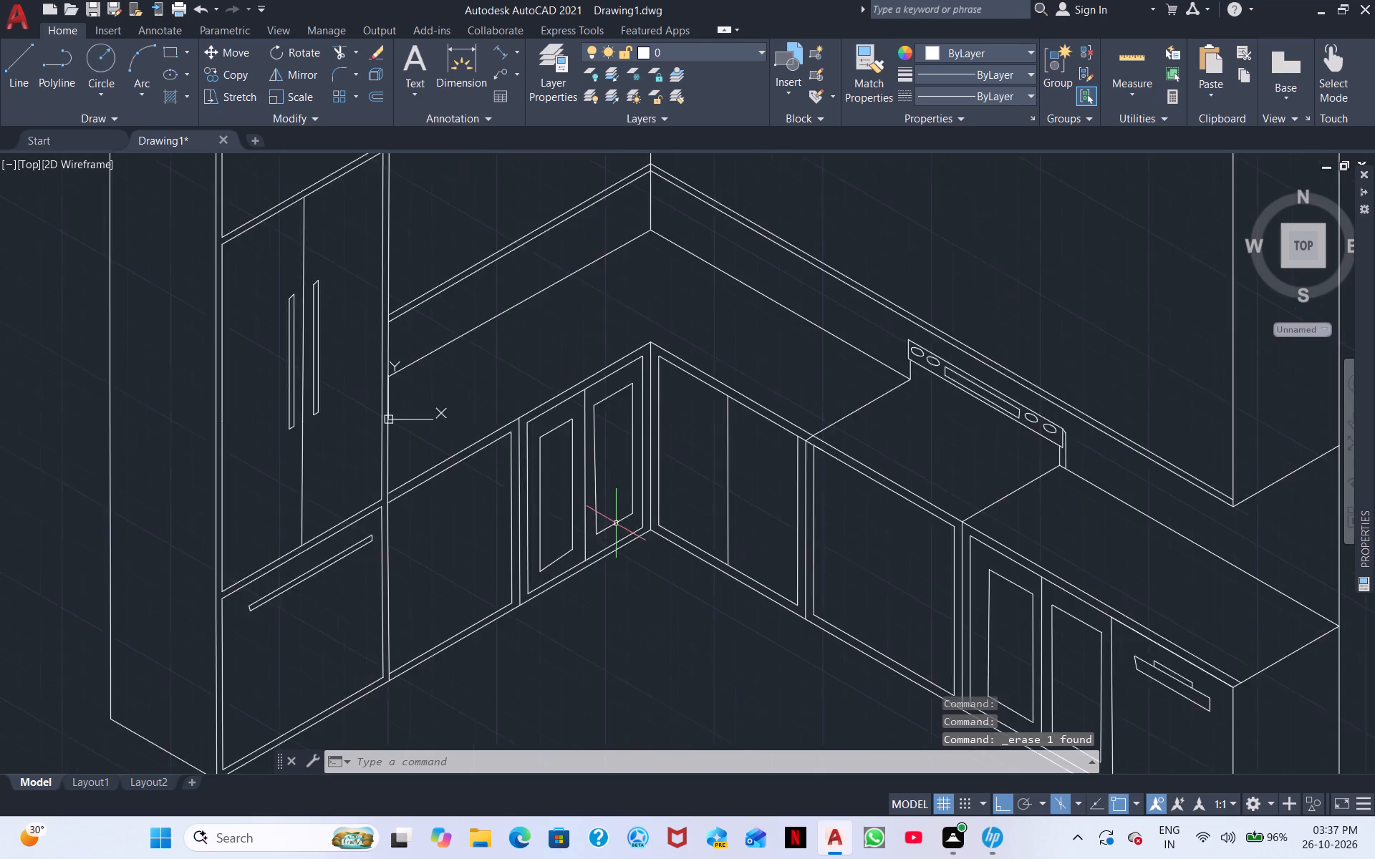
{"action": "scroll", "coordinate": [616, 523], "scroll_direction": "up", "scroll_amount": 1}
{"action": "middle_click_drag", "start_coordinate": [662, 482], "coordinate": [576, 646]}
{"action": "middle_click_drag", "start_coordinate": [652, 562], "coordinate": [576, 477]}
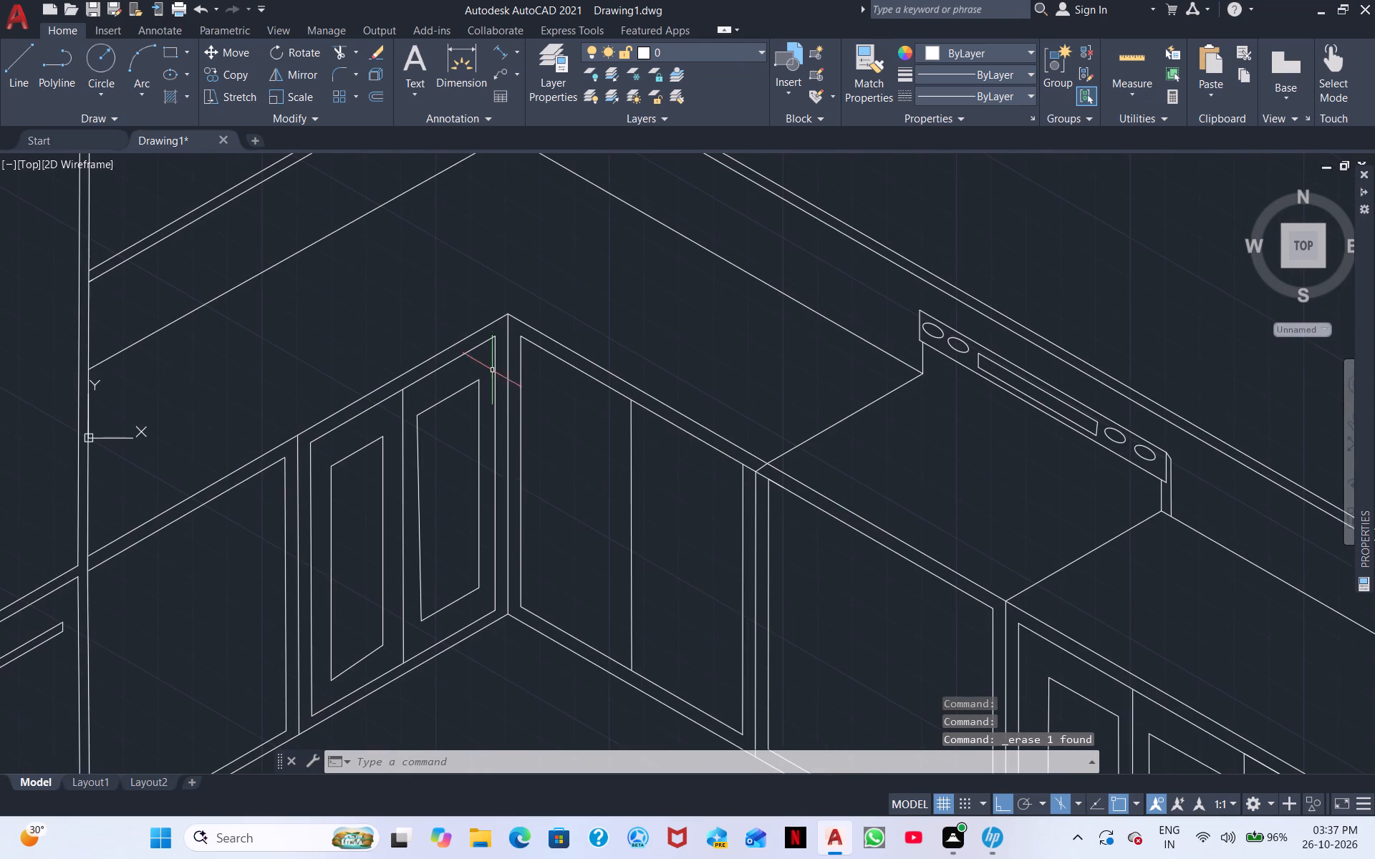
{"action": "right_click", "coordinate": [522, 424]}
{"action": "left_click", "coordinate": [614, 456]}
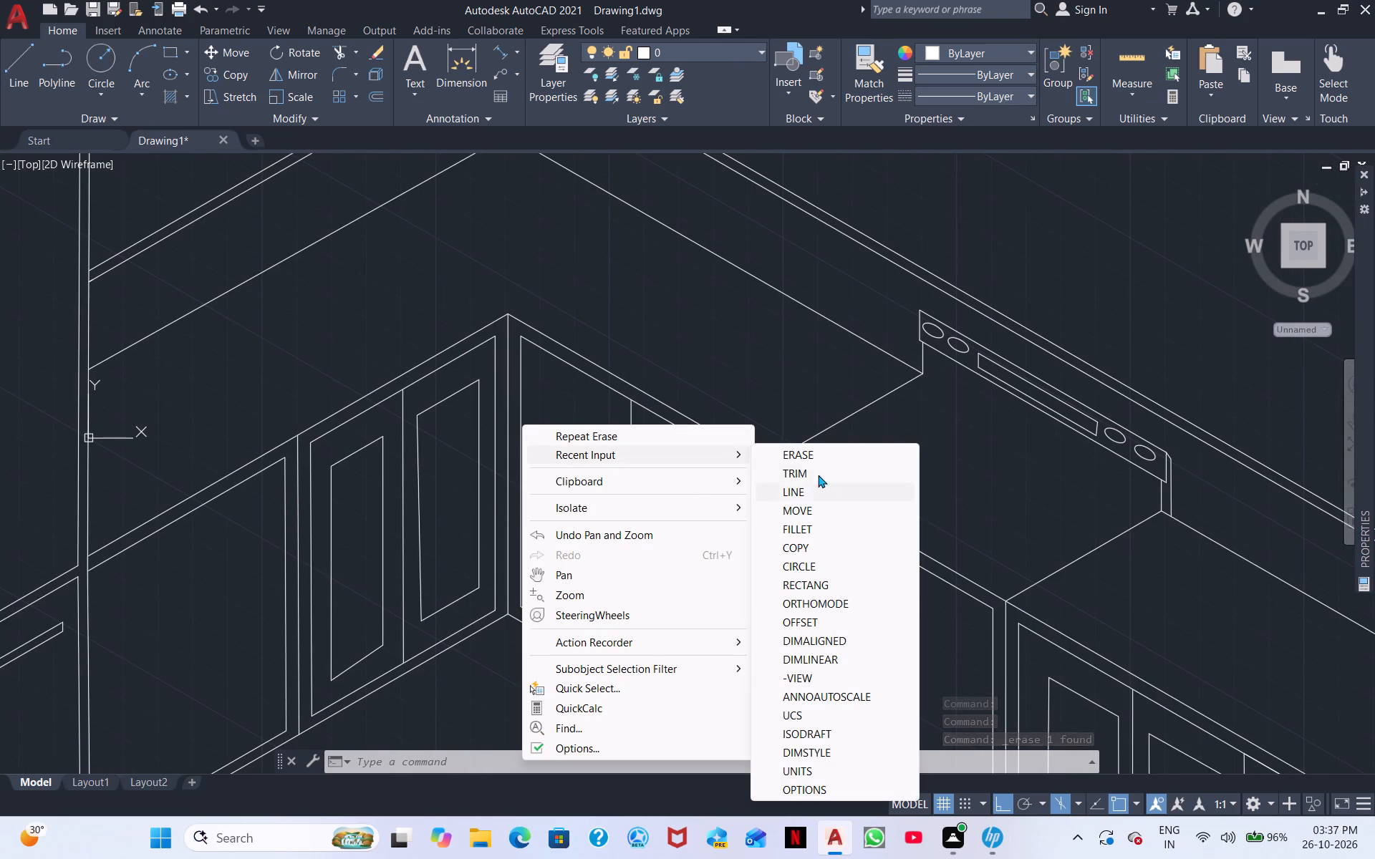
{"action": "left_click", "coordinate": [806, 490]}
{"action": "scroll", "coordinate": [614, 394], "scroll_direction": "up", "scroll_amount": 1}
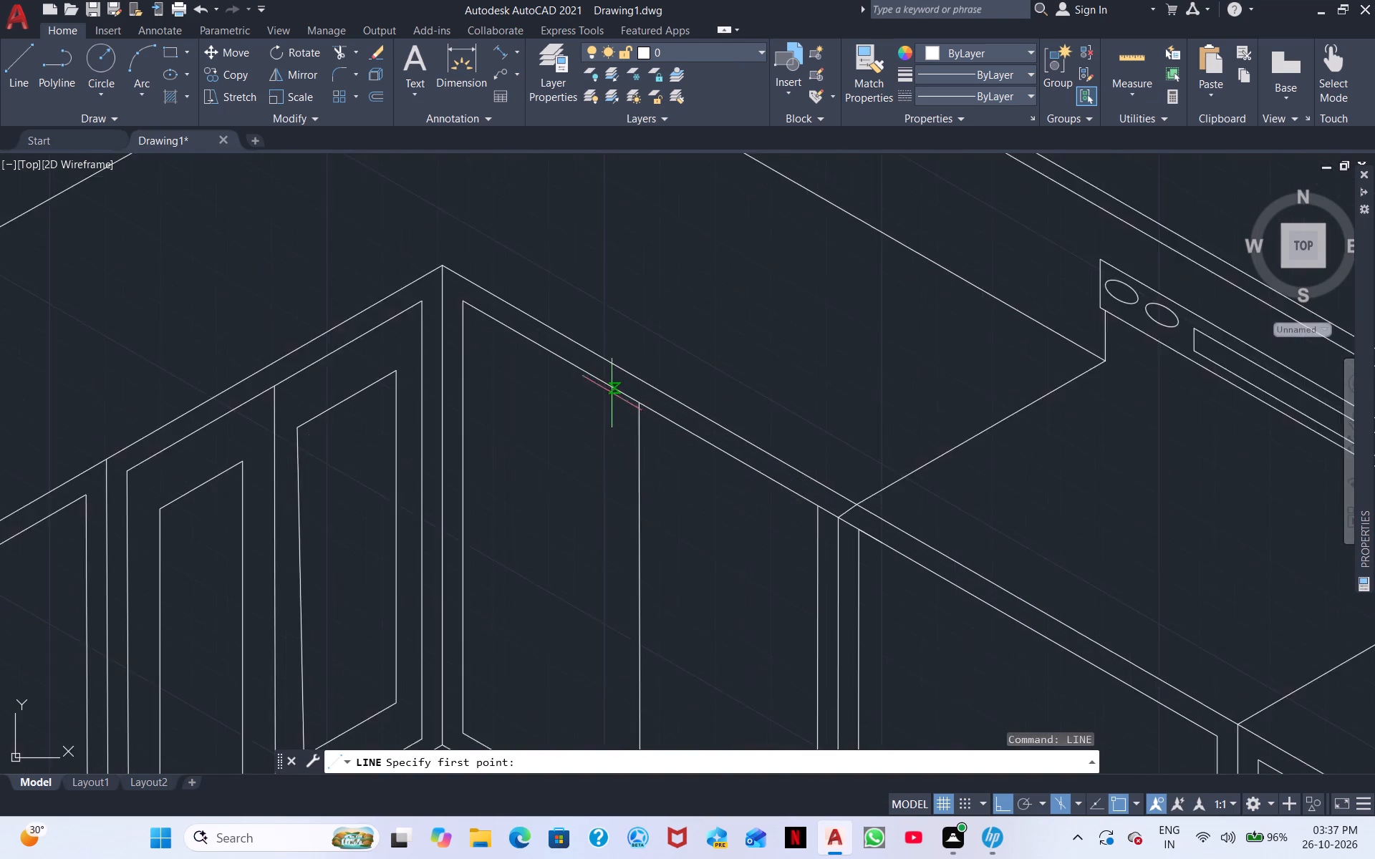
{"action": "scroll", "coordinate": [612, 394], "scroll_direction": "up", "scroll_amount": 2}
{"action": "left_click", "coordinate": [295, 264]}
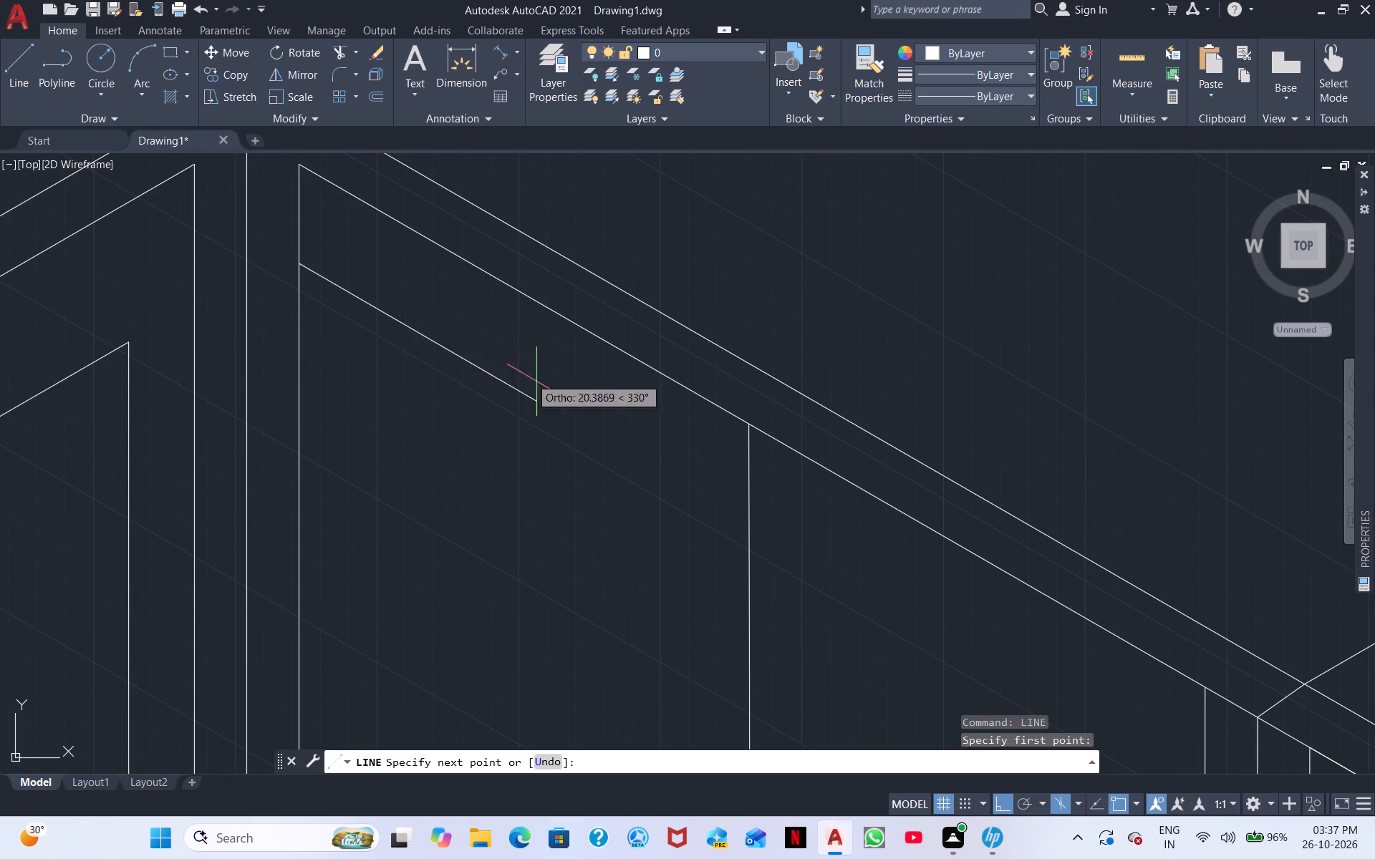
{"action": "middle_click_drag", "start_coordinate": [791, 555], "coordinate": [493, 316]}
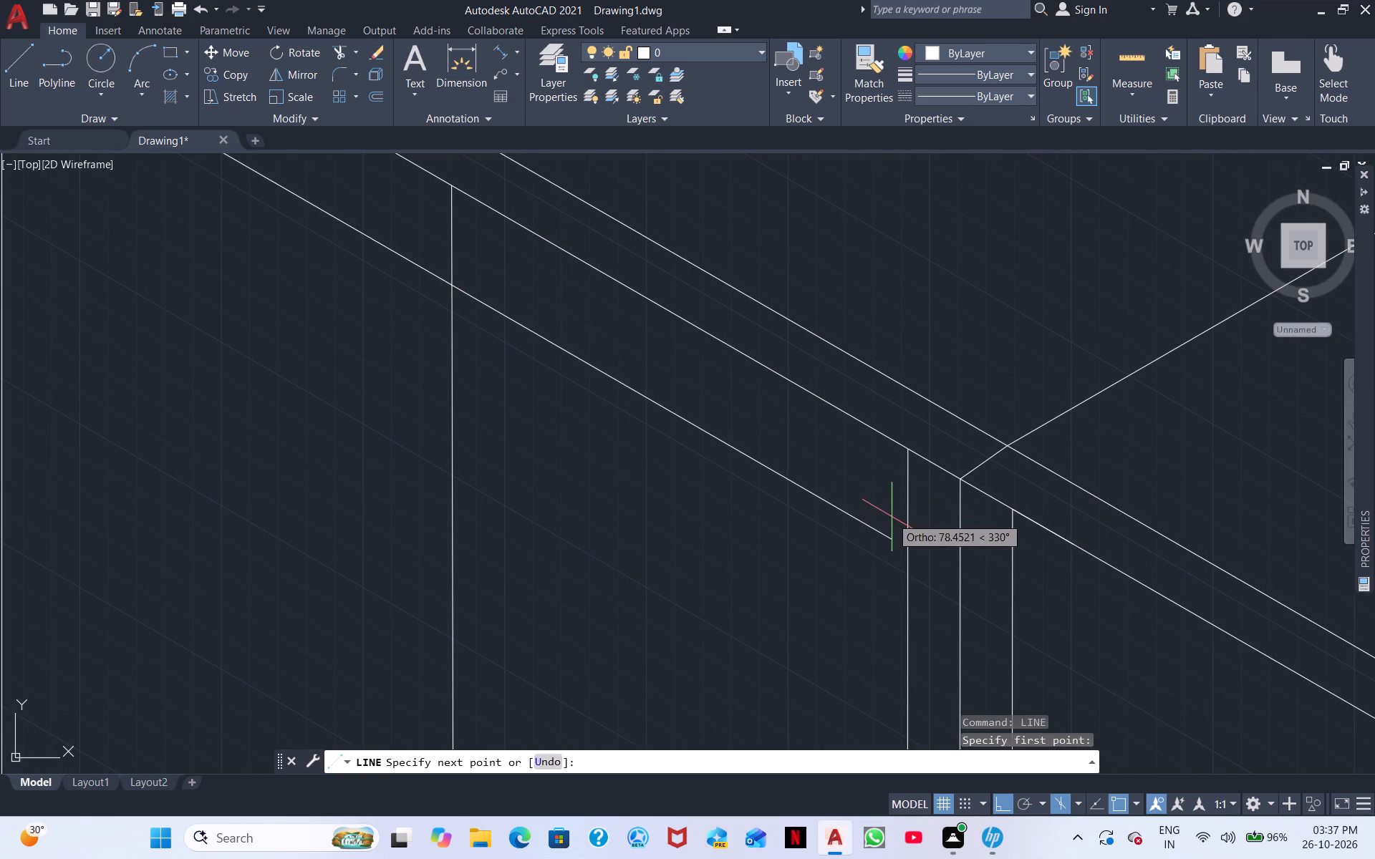
{"action": "left_click", "coordinate": [905, 548]}
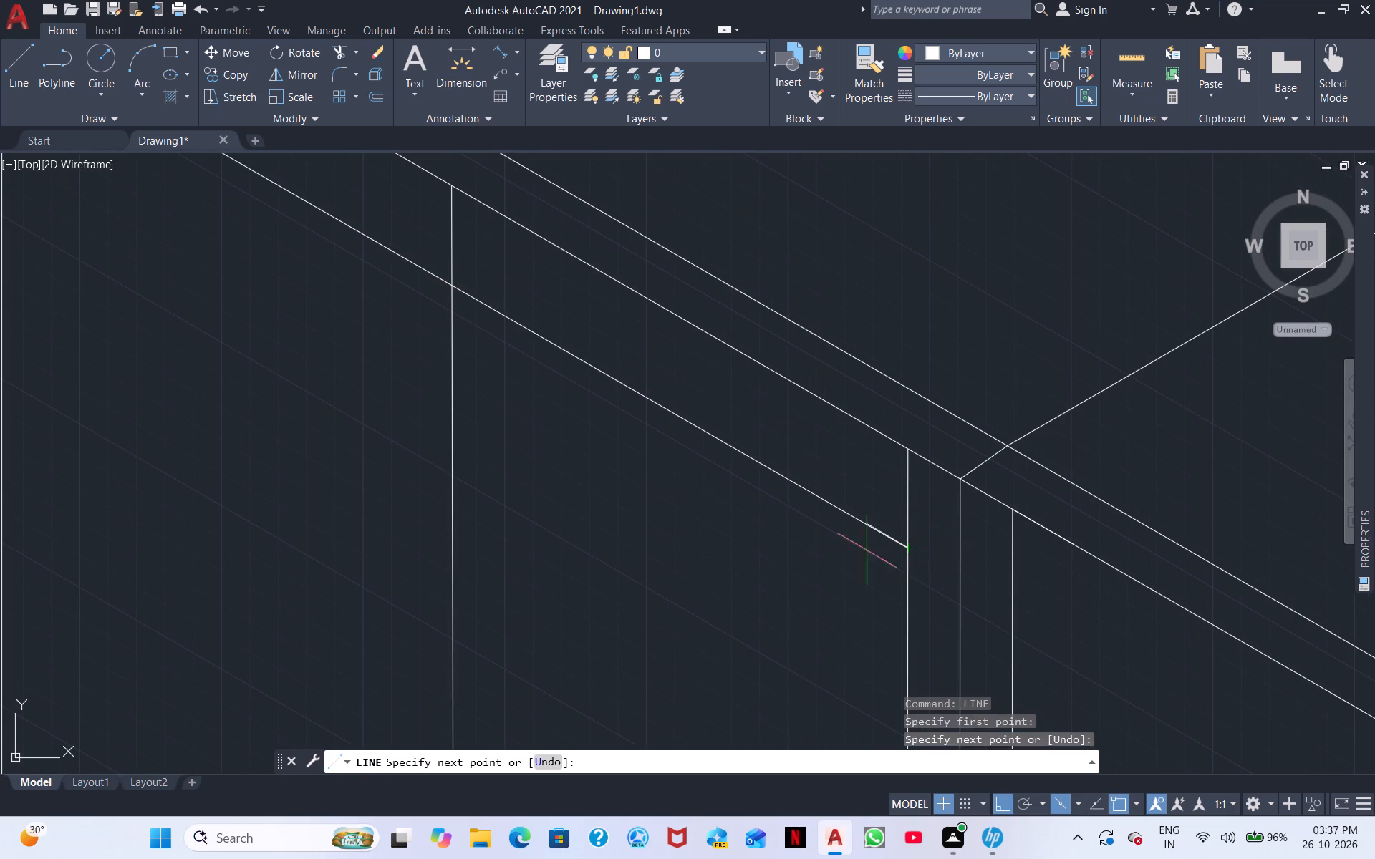
{"action": "right_click", "coordinate": [834, 557]}
{"action": "left_click", "coordinate": [907, 570]}
Draw a matching bottom inner-outline line across both doors of that cabinet, just above and parallel to their lower edge.
{"action": "right_click", "coordinate": [849, 583]}
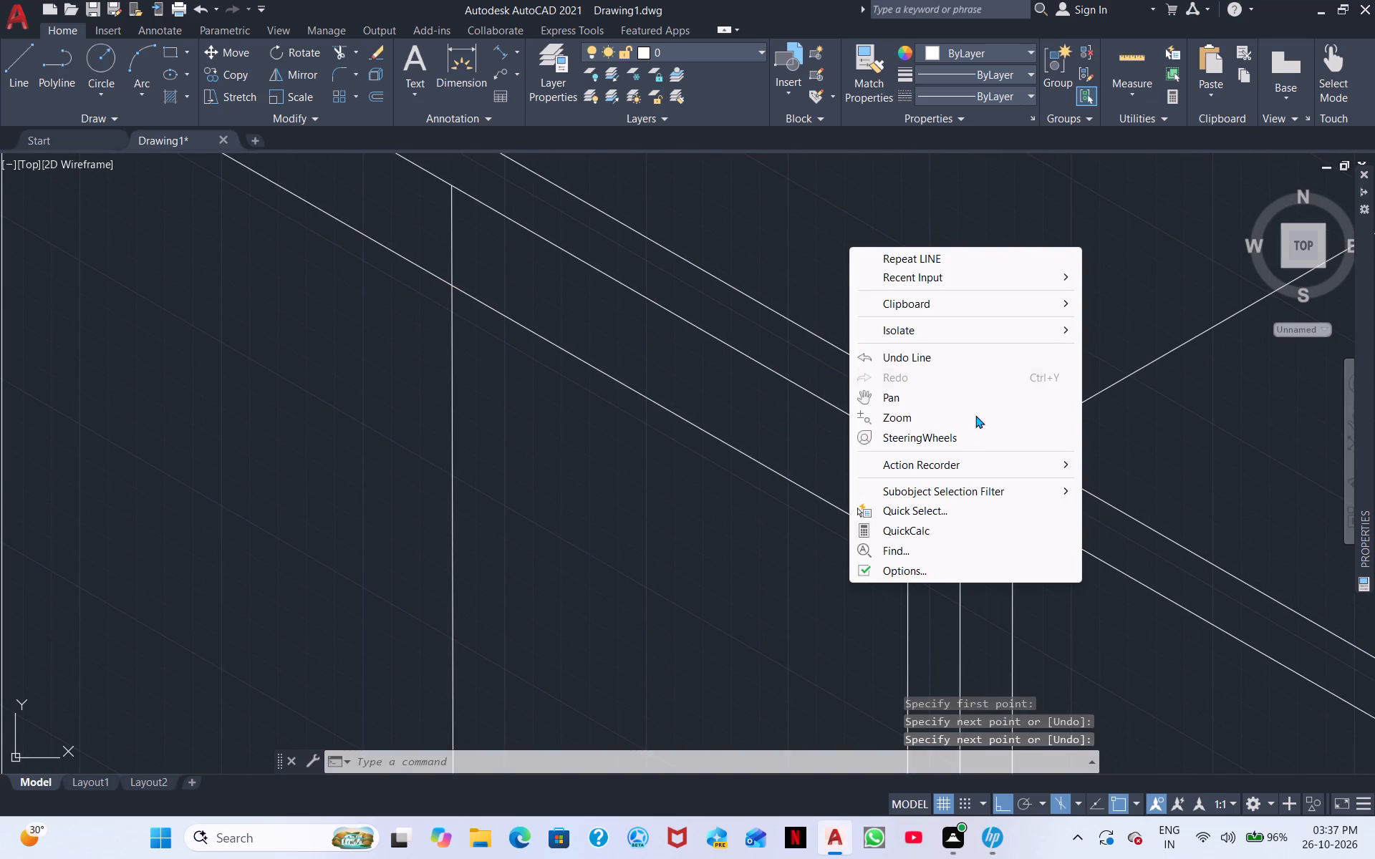
{"action": "left_click", "coordinate": [936, 259]}
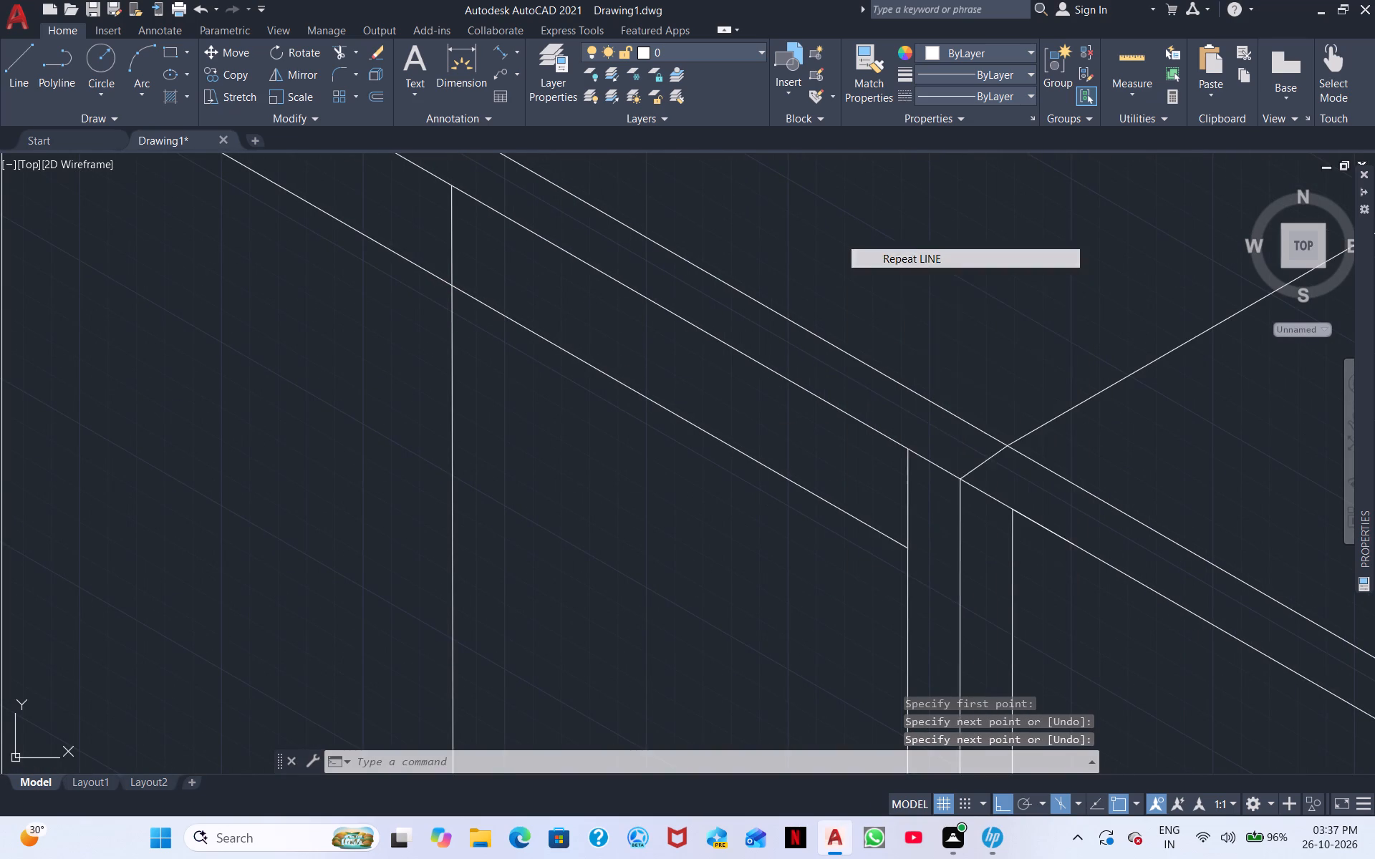
{"action": "middle_click_drag", "start_coordinate": [798, 492], "coordinate": [934, 264]}
{"action": "scroll", "coordinate": [872, 384], "scroll_direction": "down", "scroll_amount": 2}
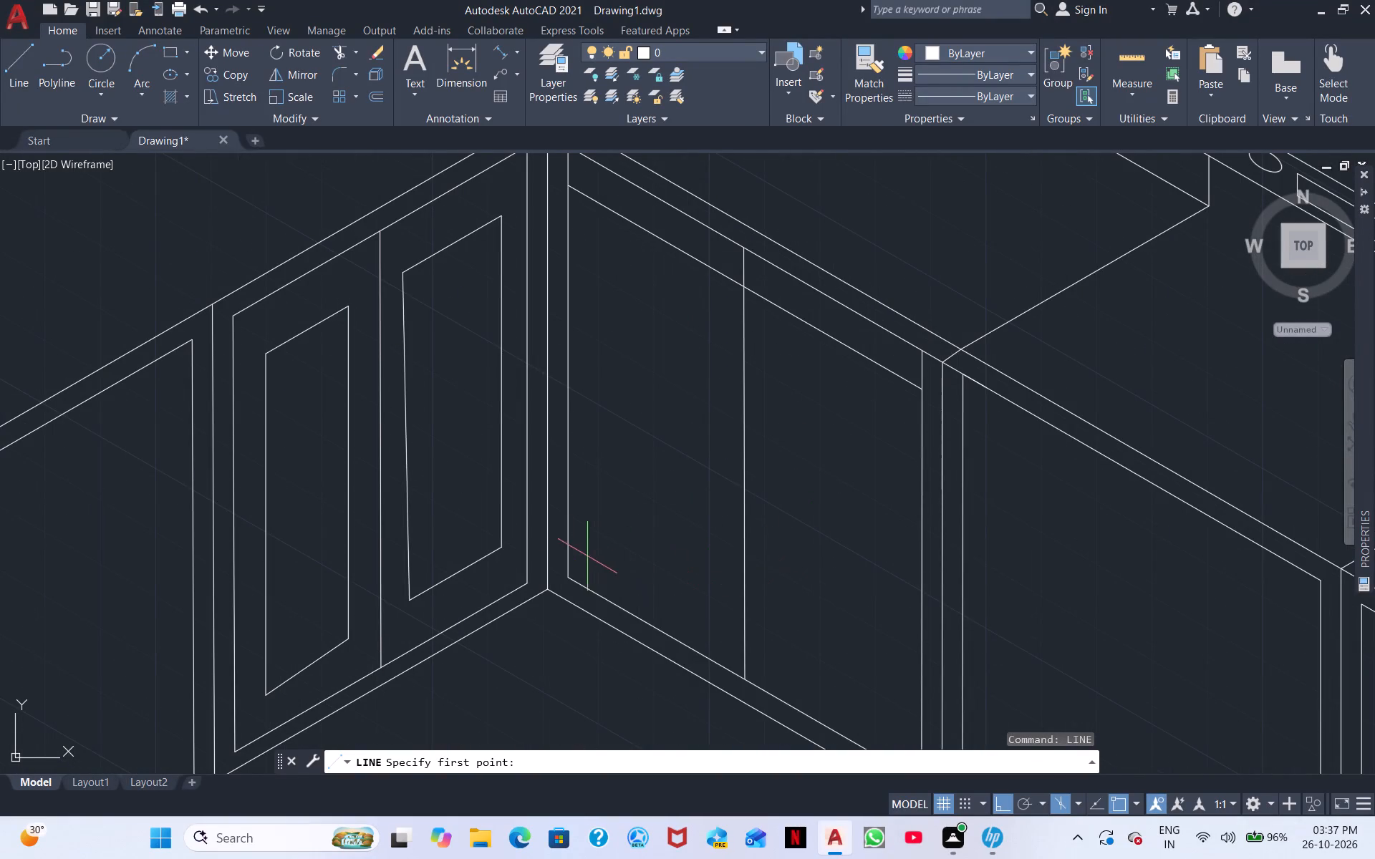
{"action": "left_click", "coordinate": [567, 545]}
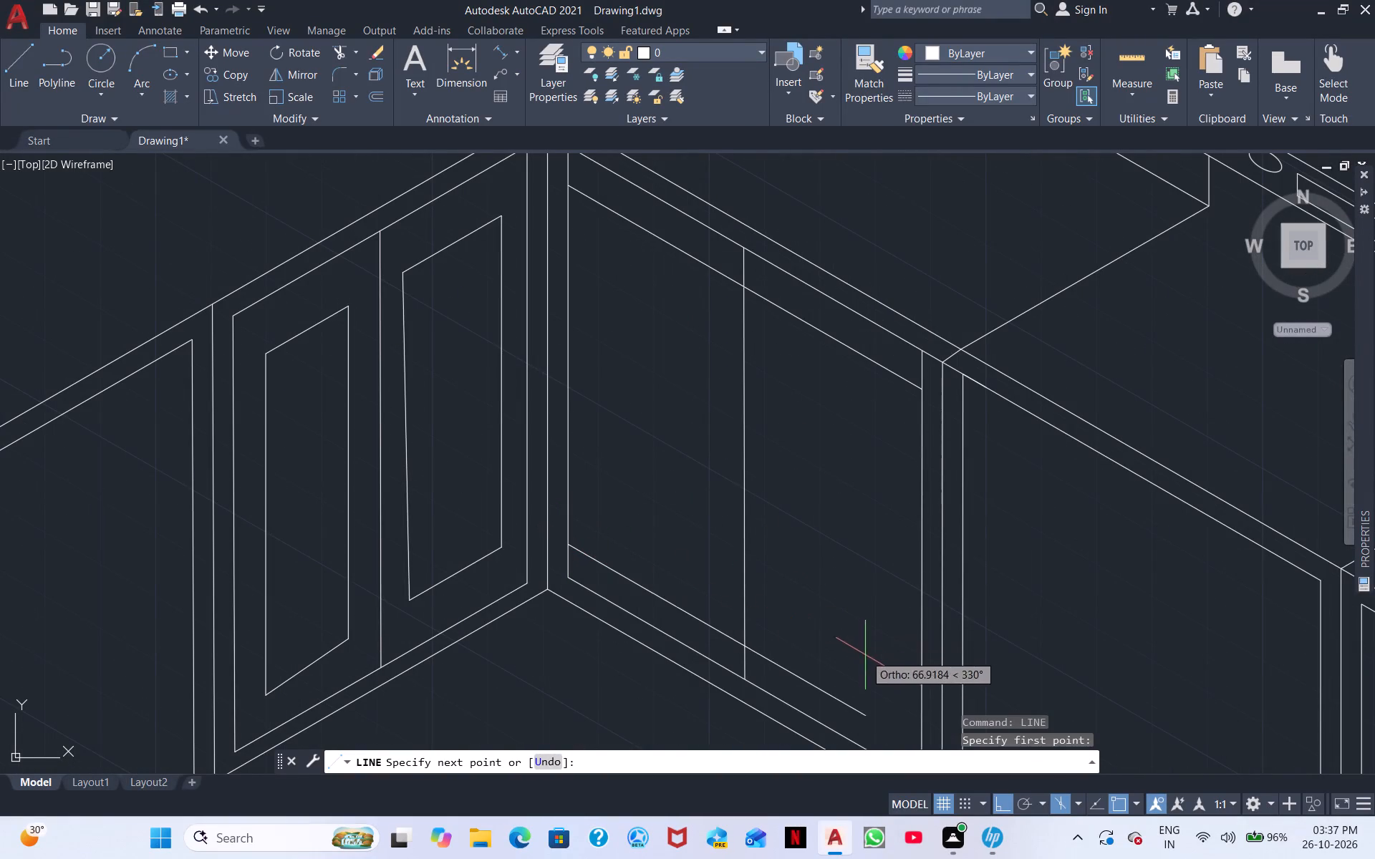
{"action": "middle_click_drag", "start_coordinate": [914, 737], "coordinate": [843, 528]}
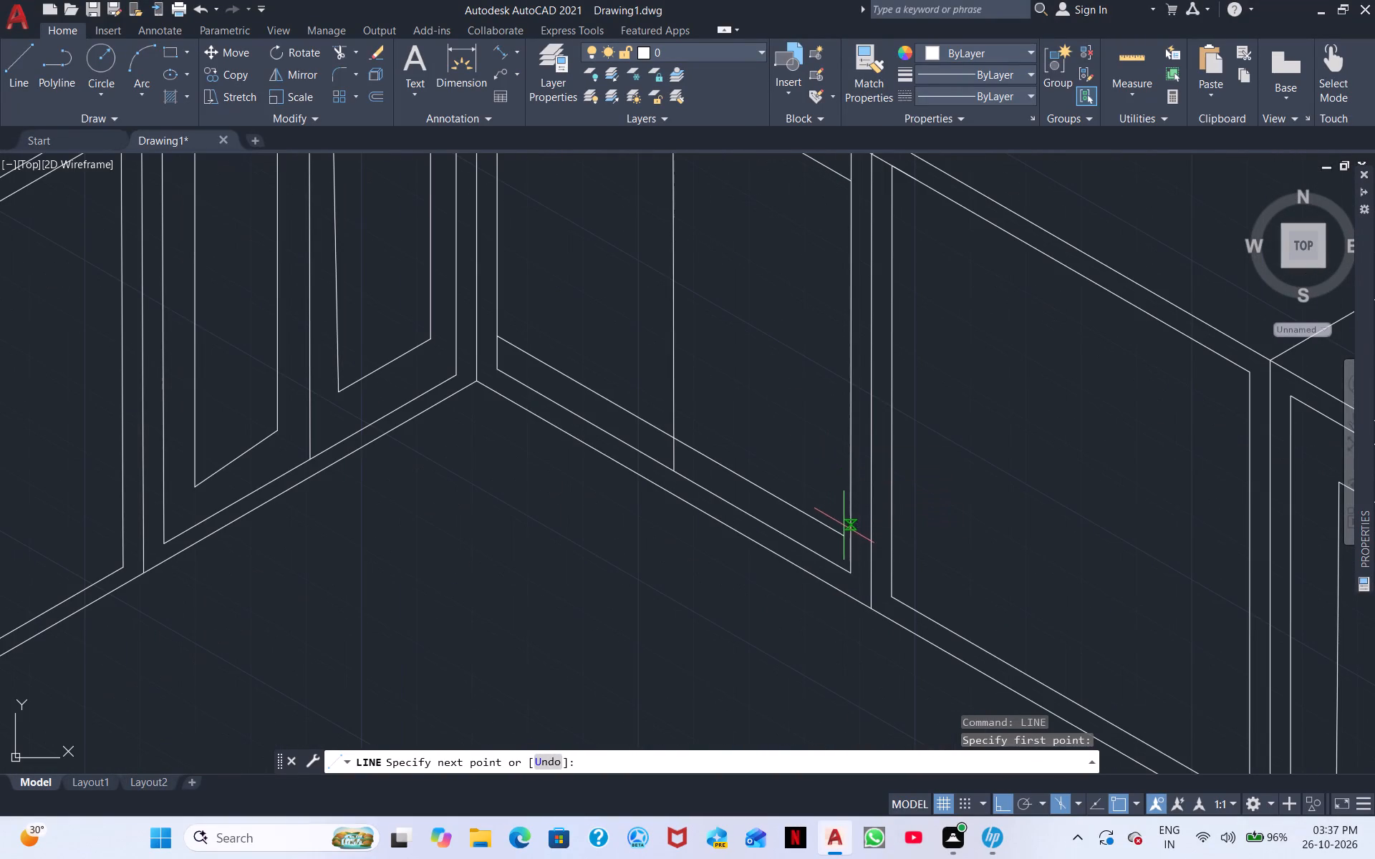
{"action": "left_click", "coordinate": [851, 540]}
{"action": "right_click", "coordinate": [801, 508]}
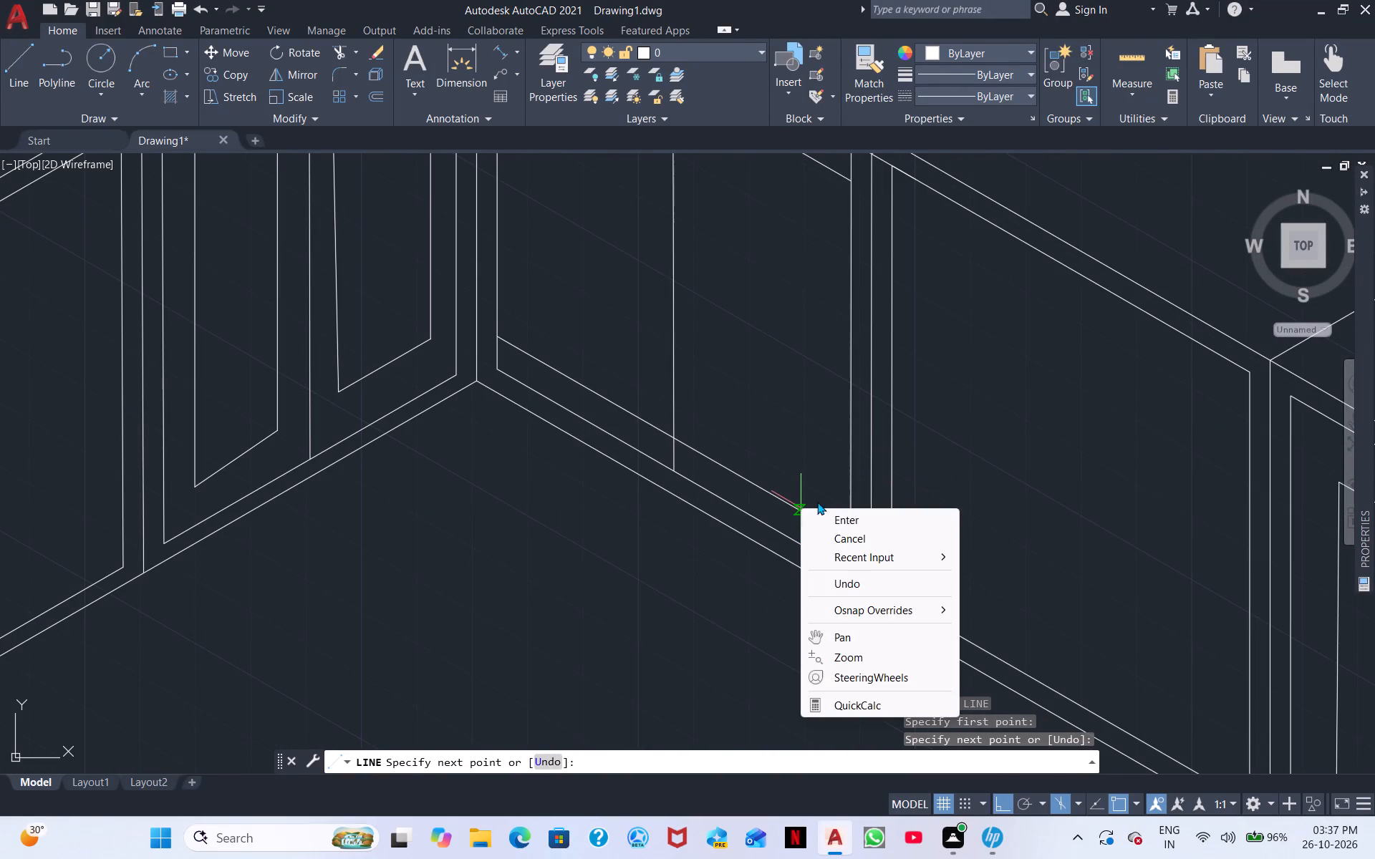
{"action": "left_click", "coordinate": [844, 516]}
Draw a vertical inner-outline line beside the cabinet's corner-side edge, from the doors' upper edge to their lower edge.
{"action": "right_click", "coordinate": [734, 402]}
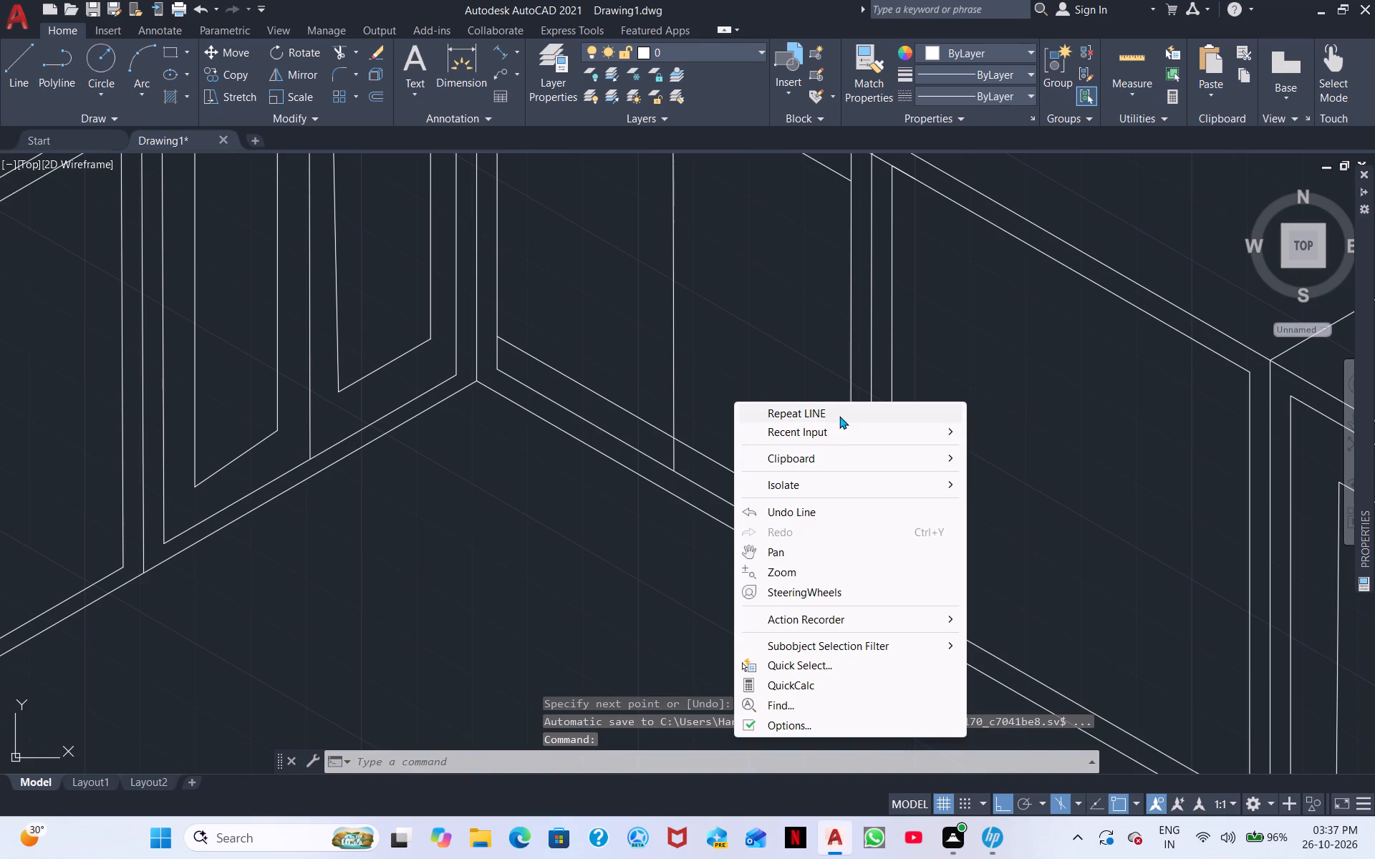
{"action": "left_click", "coordinate": [829, 413]}
{"action": "middle_click_drag", "start_coordinate": [790, 334], "coordinate": [1048, 603]}
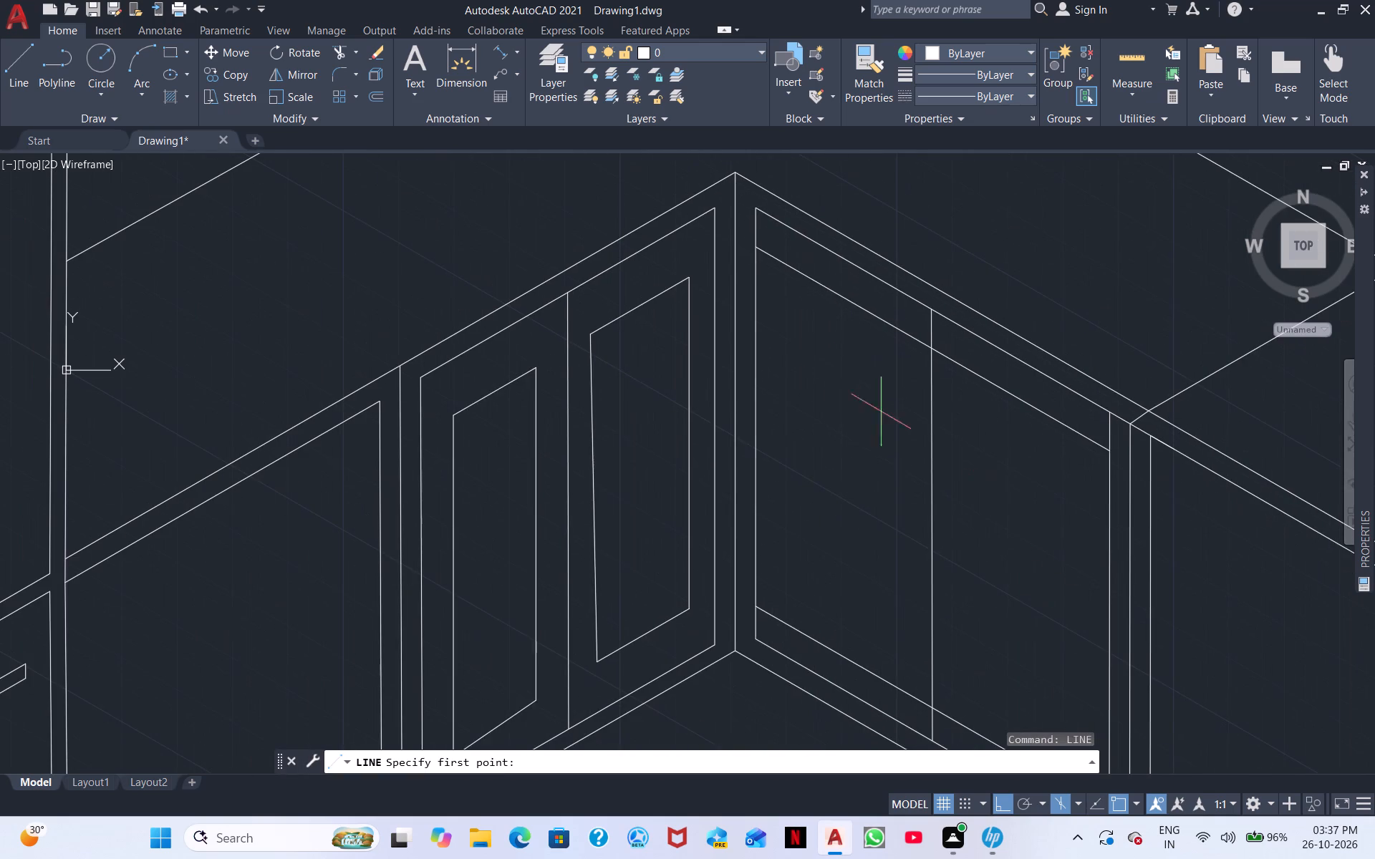
{"action": "left_click", "coordinate": [786, 230]}
{"action": "middle_click_drag", "start_coordinate": [787, 501], "coordinate": [792, 301]}
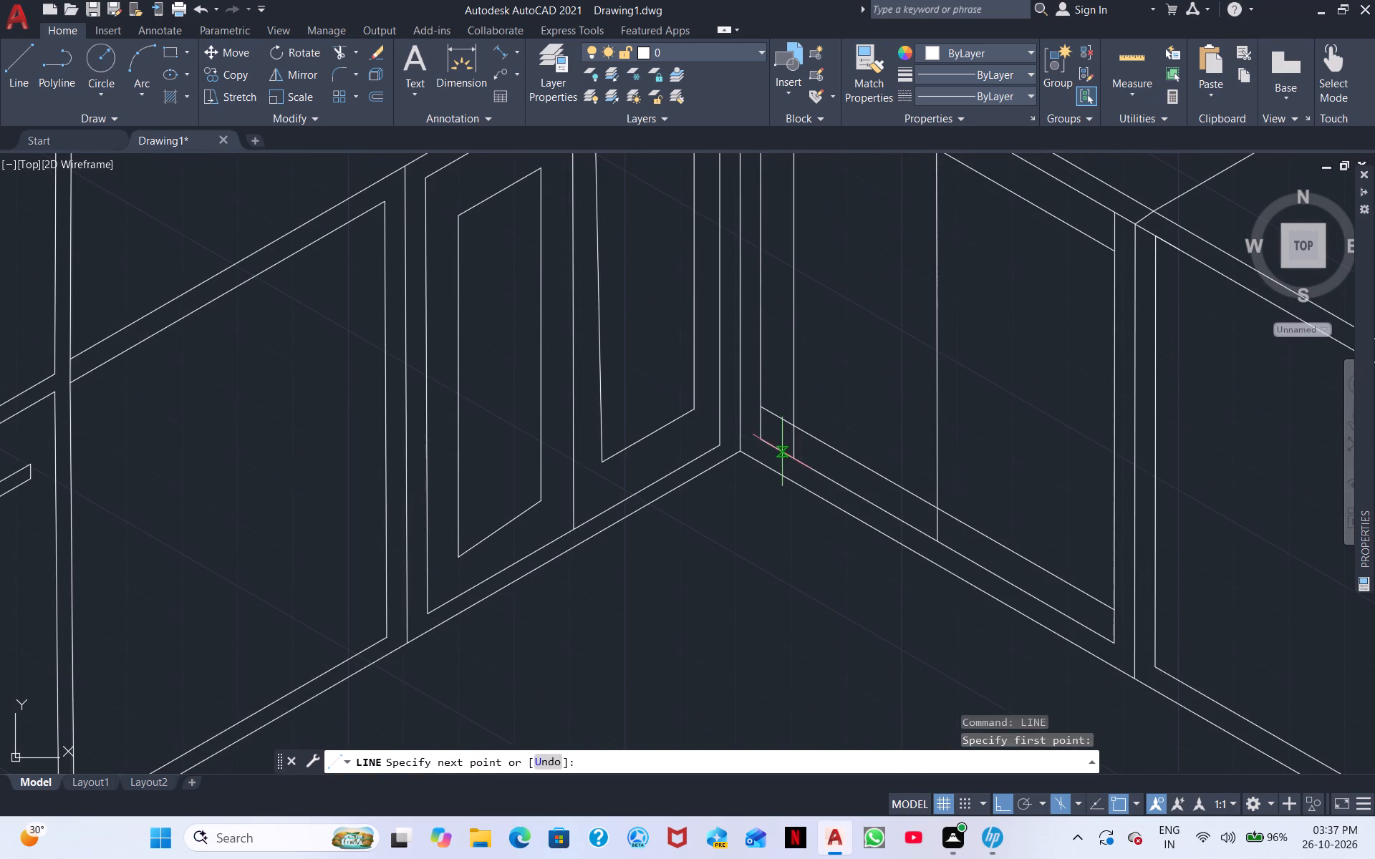
{"action": "left_click", "coordinate": [792, 458]}
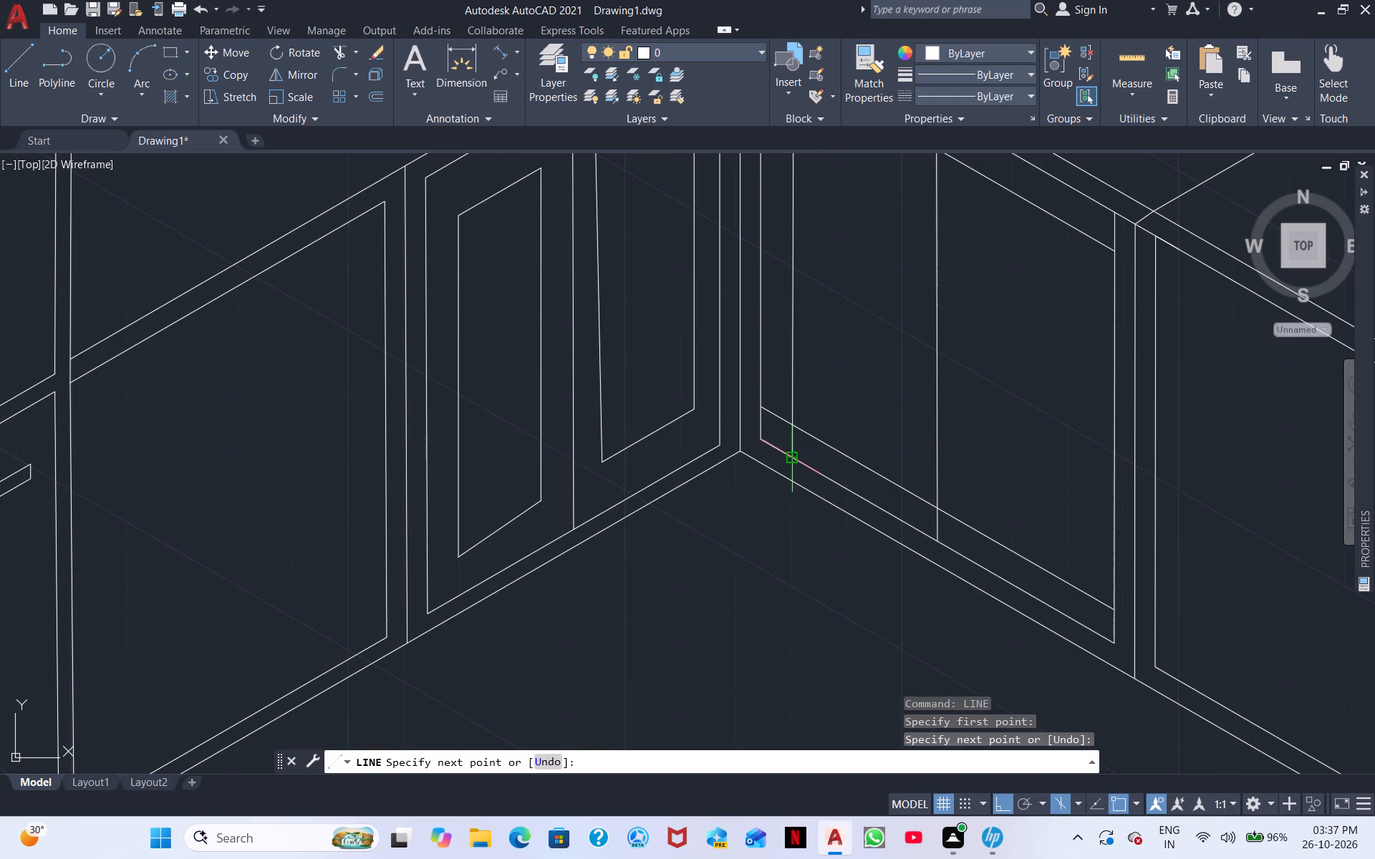
{"action": "right_click", "coordinate": [832, 394]}
{"action": "left_click", "coordinate": [876, 400]}
Draw a vertical inner-outline line just inside the cabinet's stove-side edge, from the doors' upper edge to their lower edge.
{"action": "right_click", "coordinate": [952, 400]}
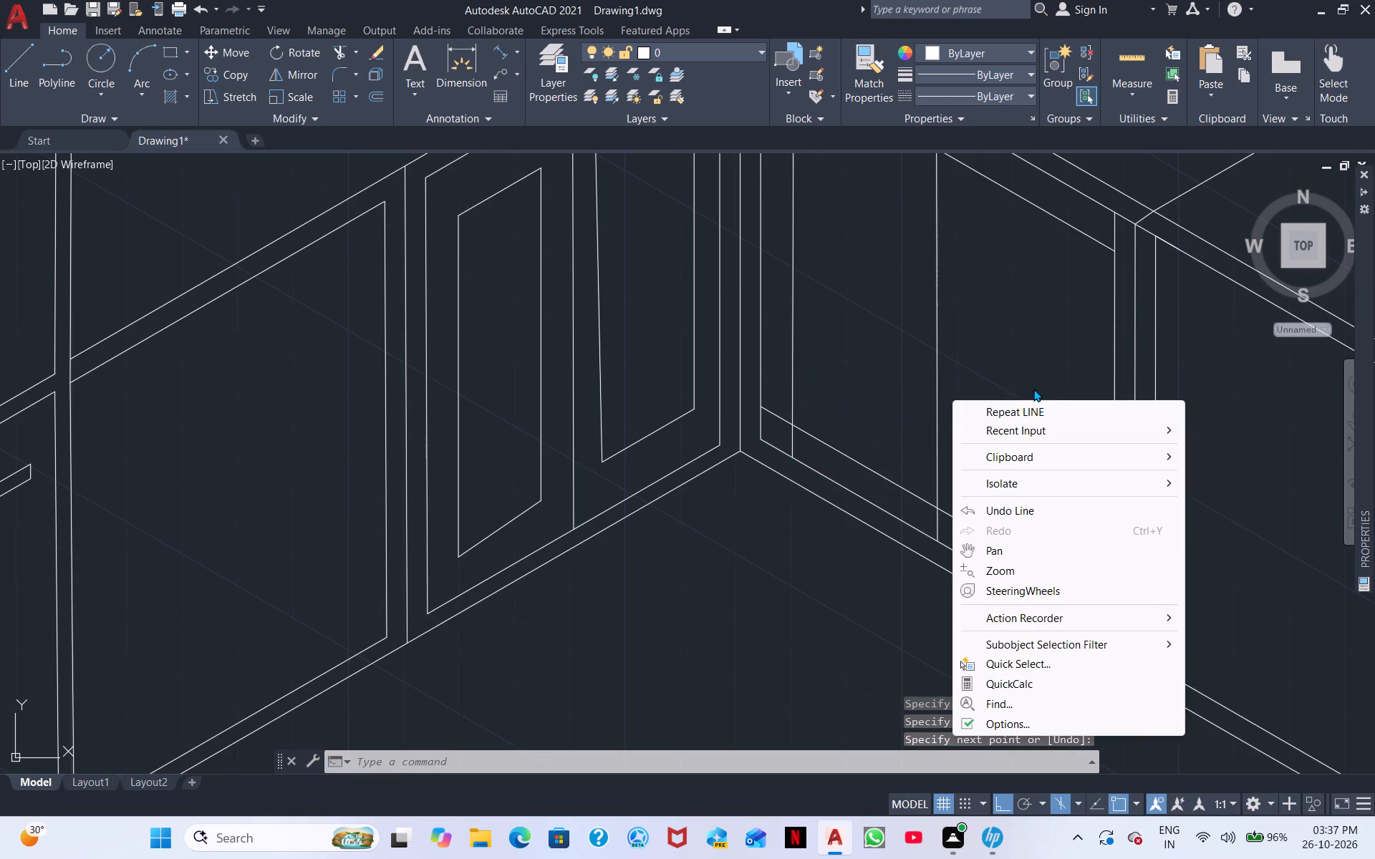
{"action": "left_click", "coordinate": [1023, 415]}
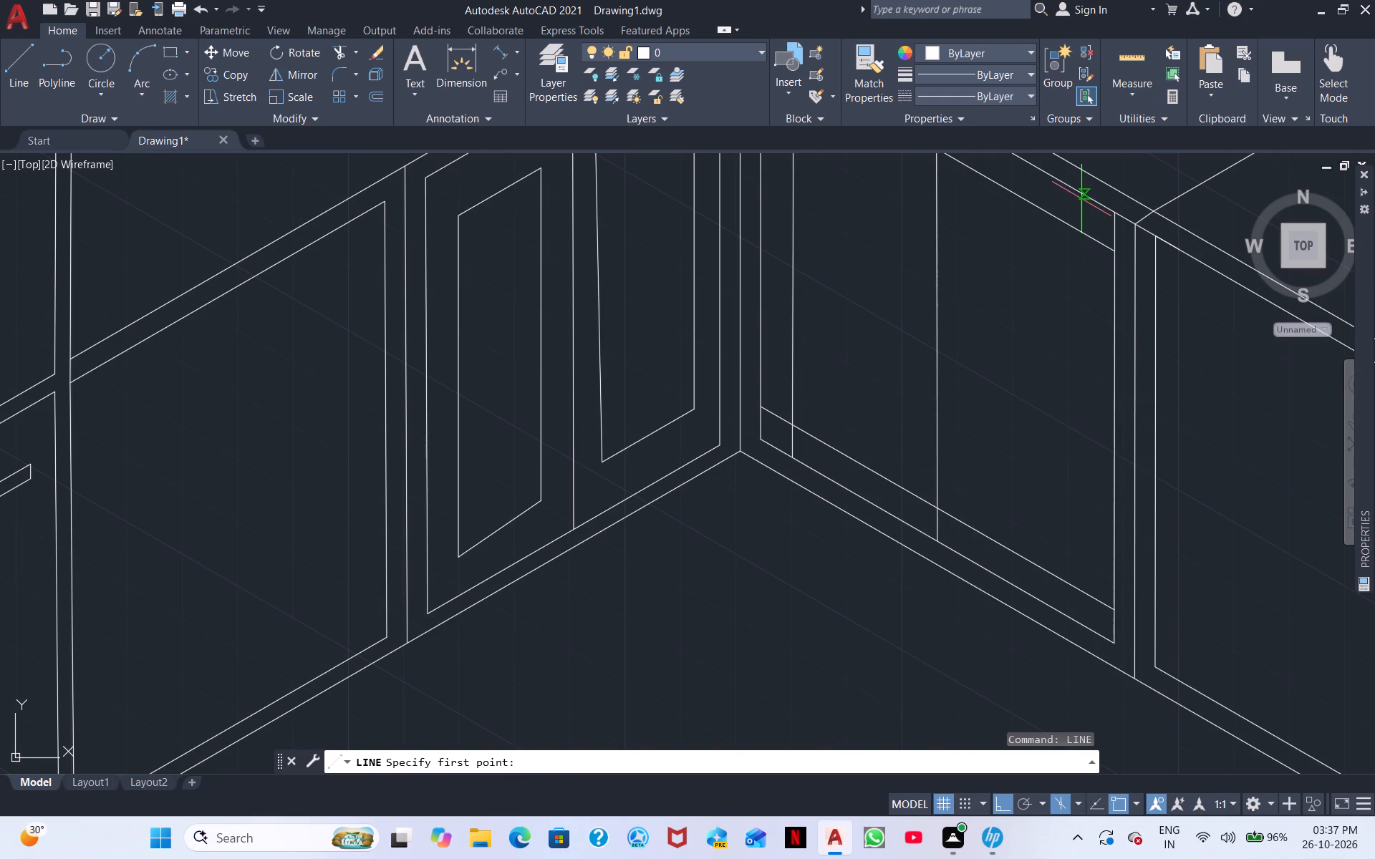
{"action": "left_click", "coordinate": [1081, 199]}
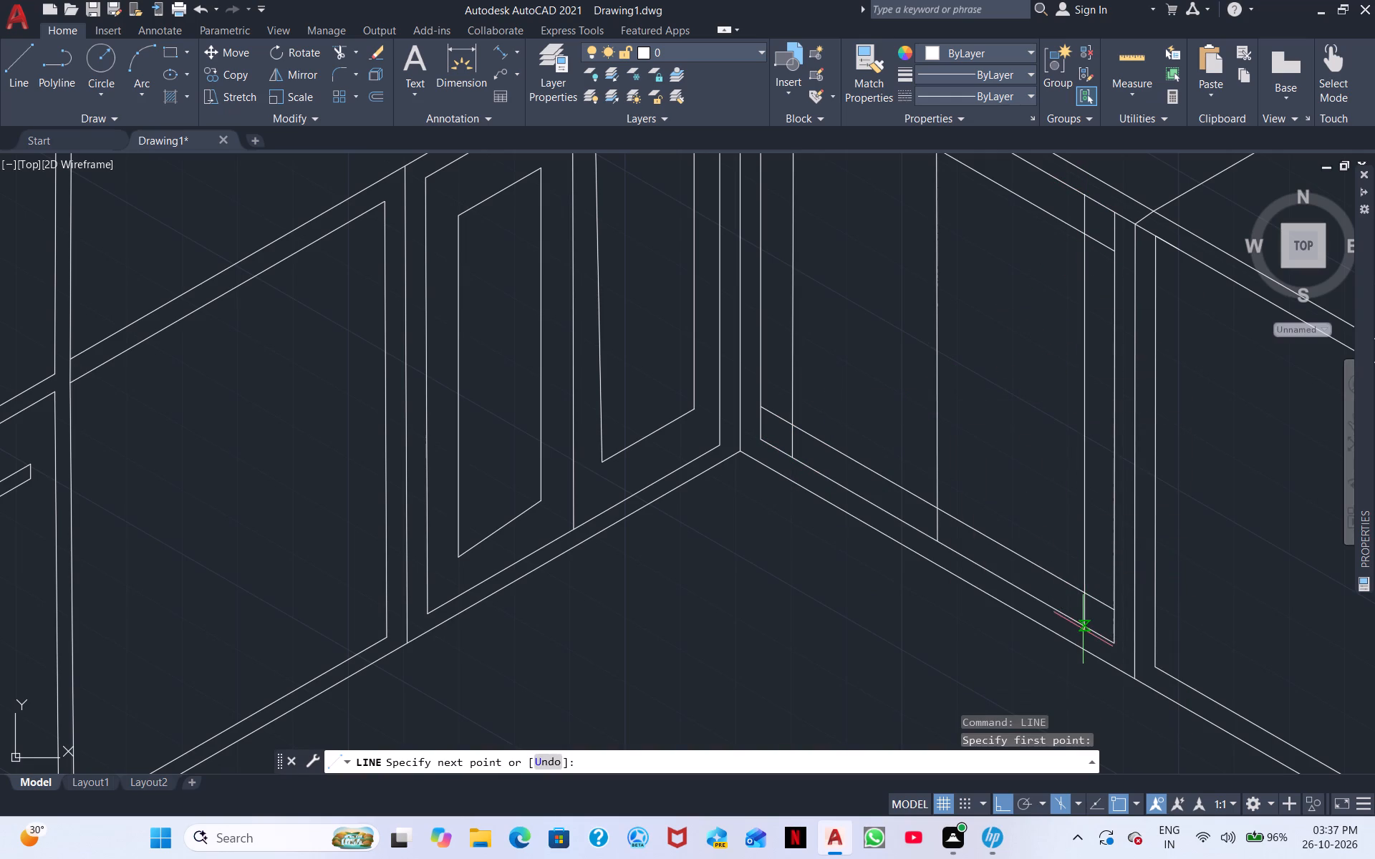
{"action": "left_click", "coordinate": [1084, 628]}
{"action": "right_click", "coordinate": [1047, 484]}
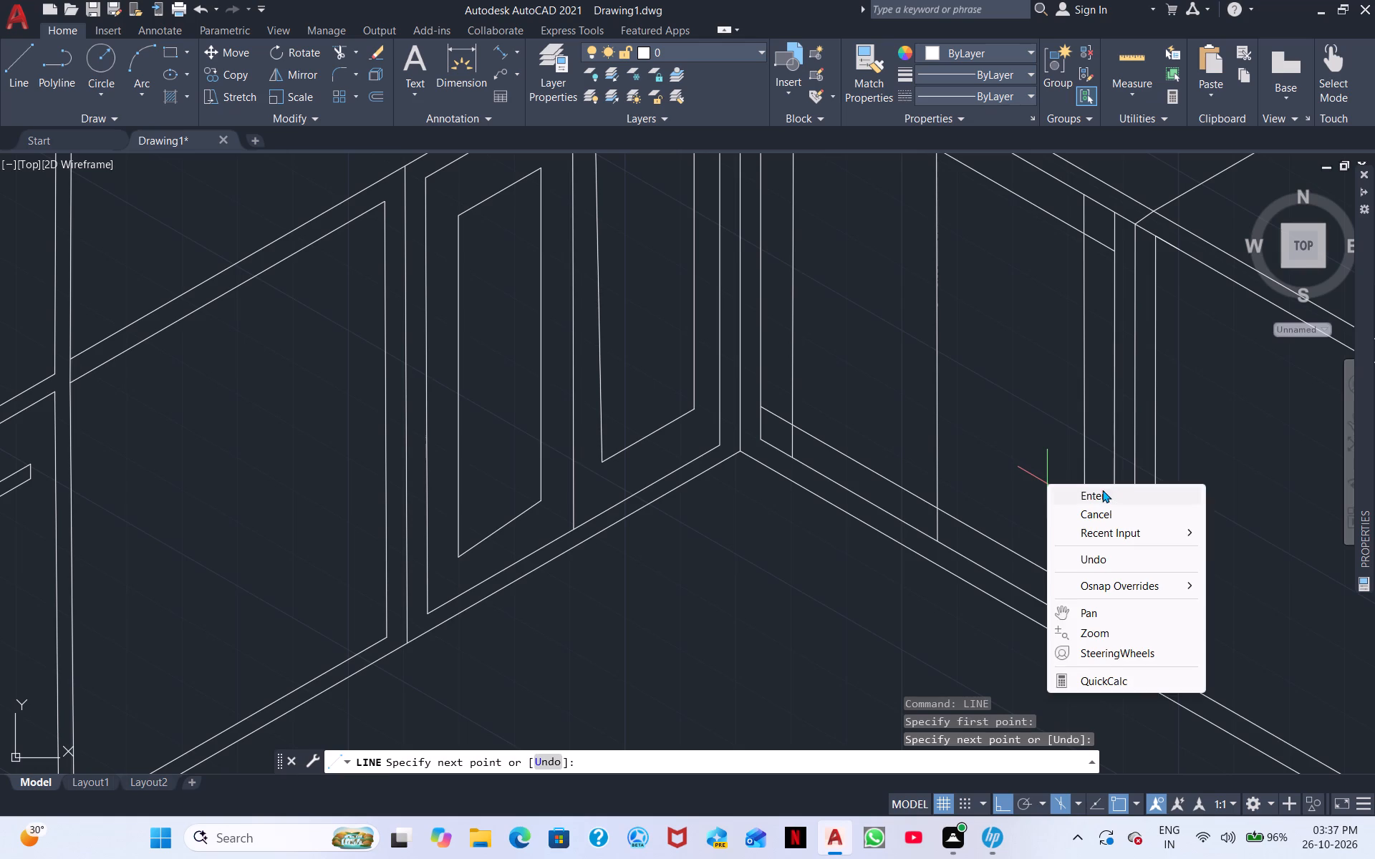
{"action": "left_click", "coordinate": [1102, 491]}
Draw a vertical inner-outline line beside the door divider on its stove side, from the doors' upper edge to their lower edge.
{"action": "scroll", "coordinate": [975, 395], "scroll_direction": "down", "scroll_amount": 2}
{"action": "middle_click_drag", "start_coordinate": [975, 394], "coordinate": [970, 535]}
{"action": "scroll", "coordinate": [965, 481], "scroll_direction": "up", "scroll_amount": 2}
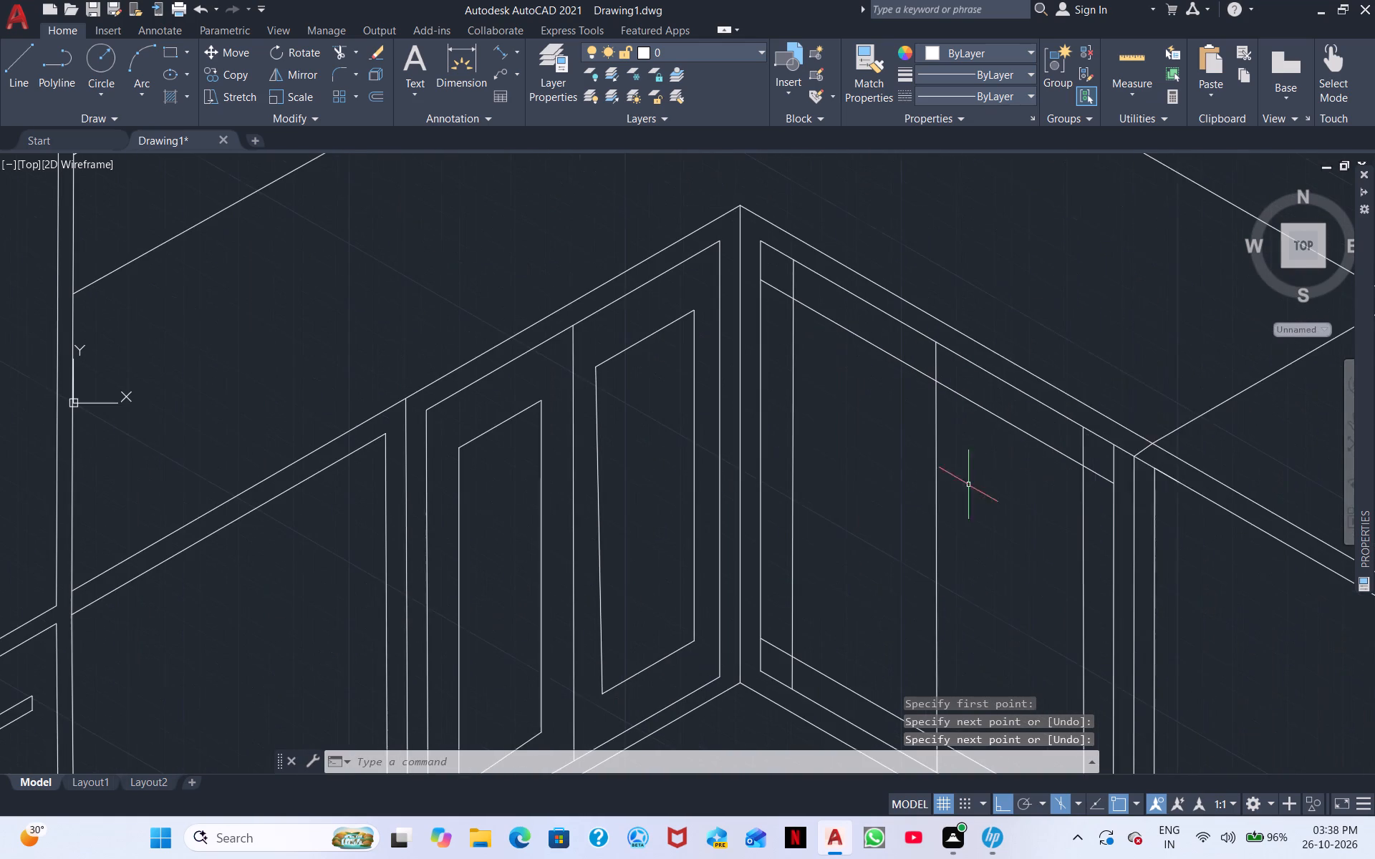
{"action": "right_click", "coordinate": [977, 495]}
{"action": "left_click", "coordinate": [1060, 163]}
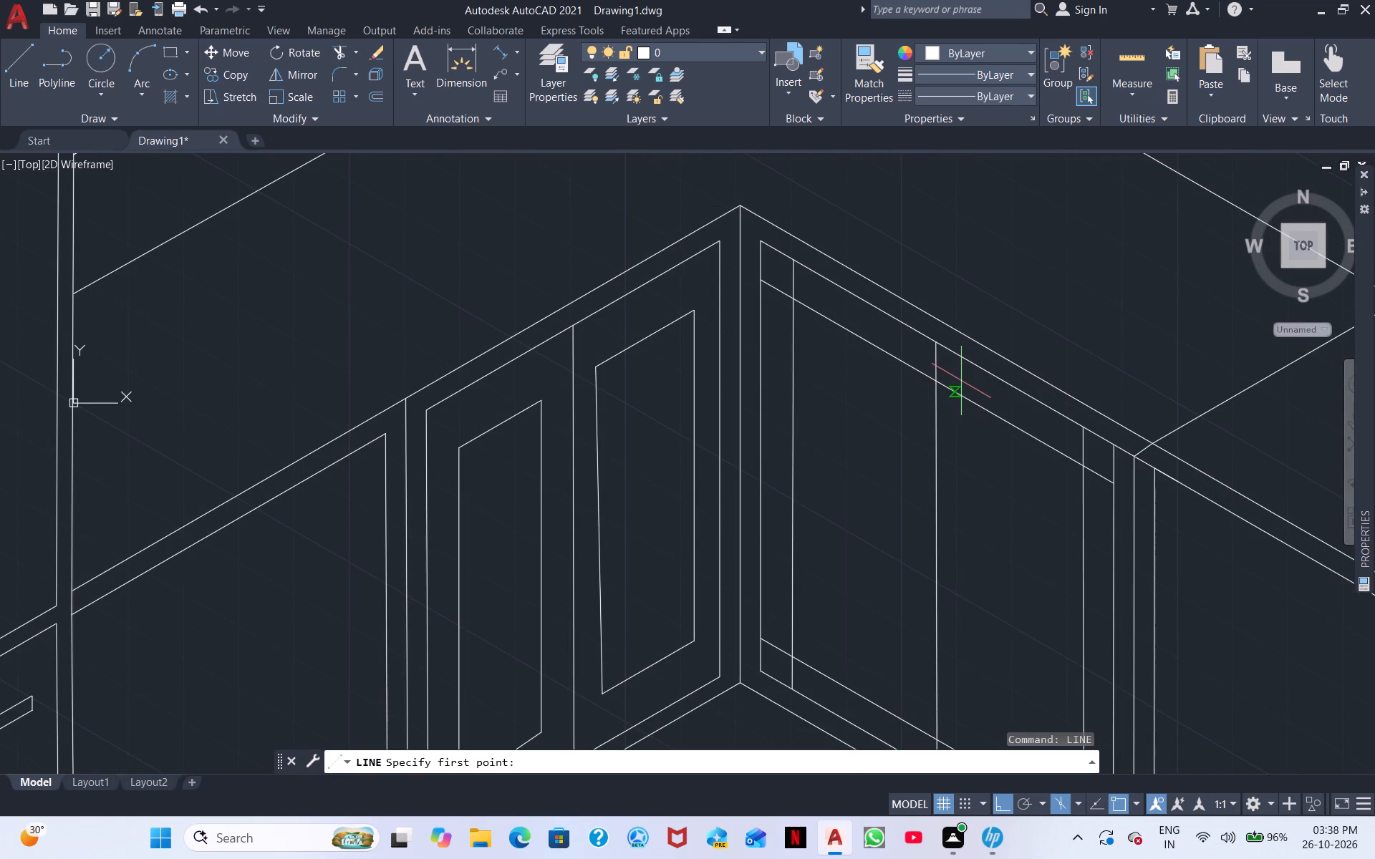
{"action": "left_click", "coordinate": [968, 369]}
{"action": "middle_click_drag", "start_coordinate": [988, 568], "coordinate": [1008, 266]}
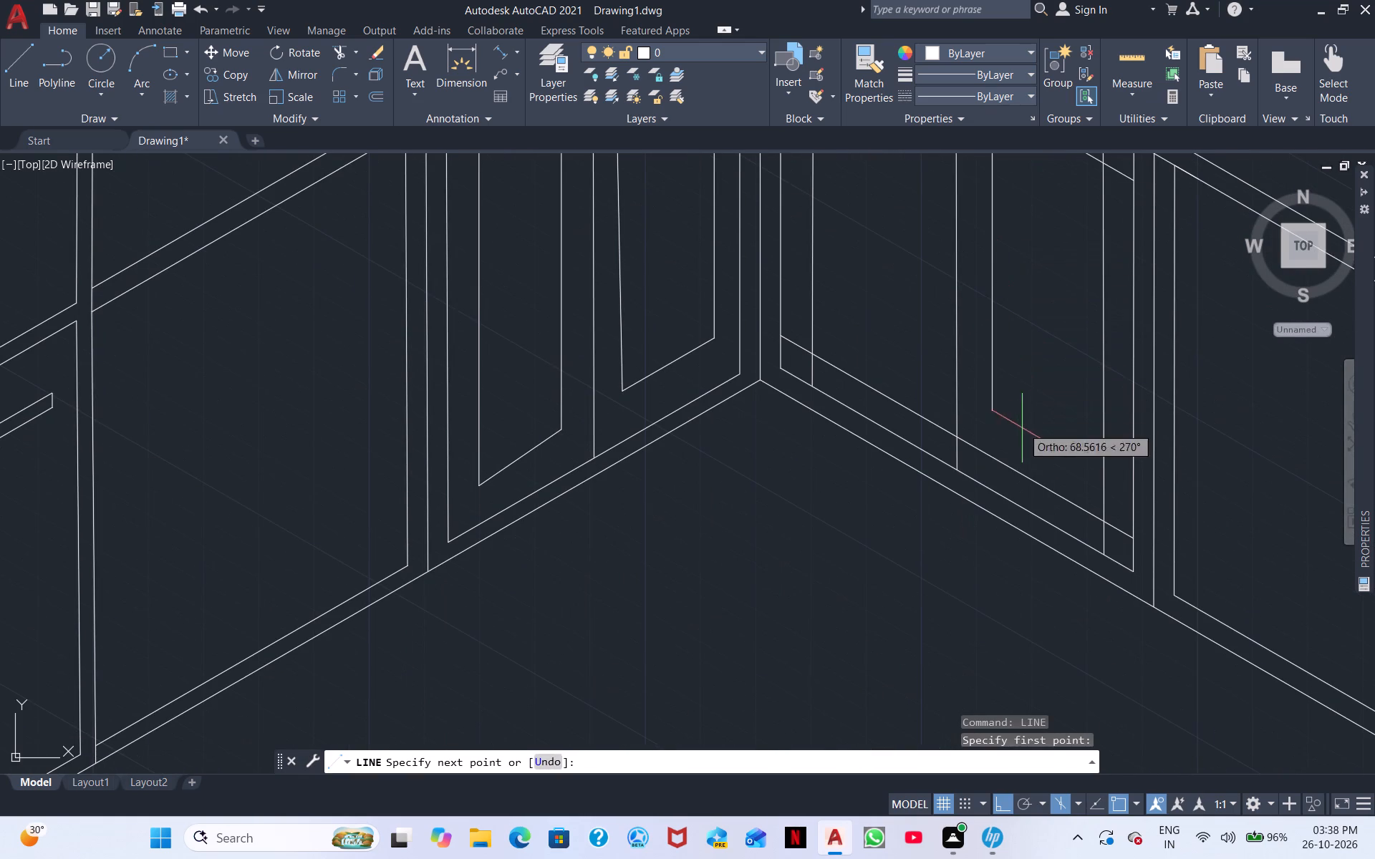
{"action": "left_click", "coordinate": [993, 494]}
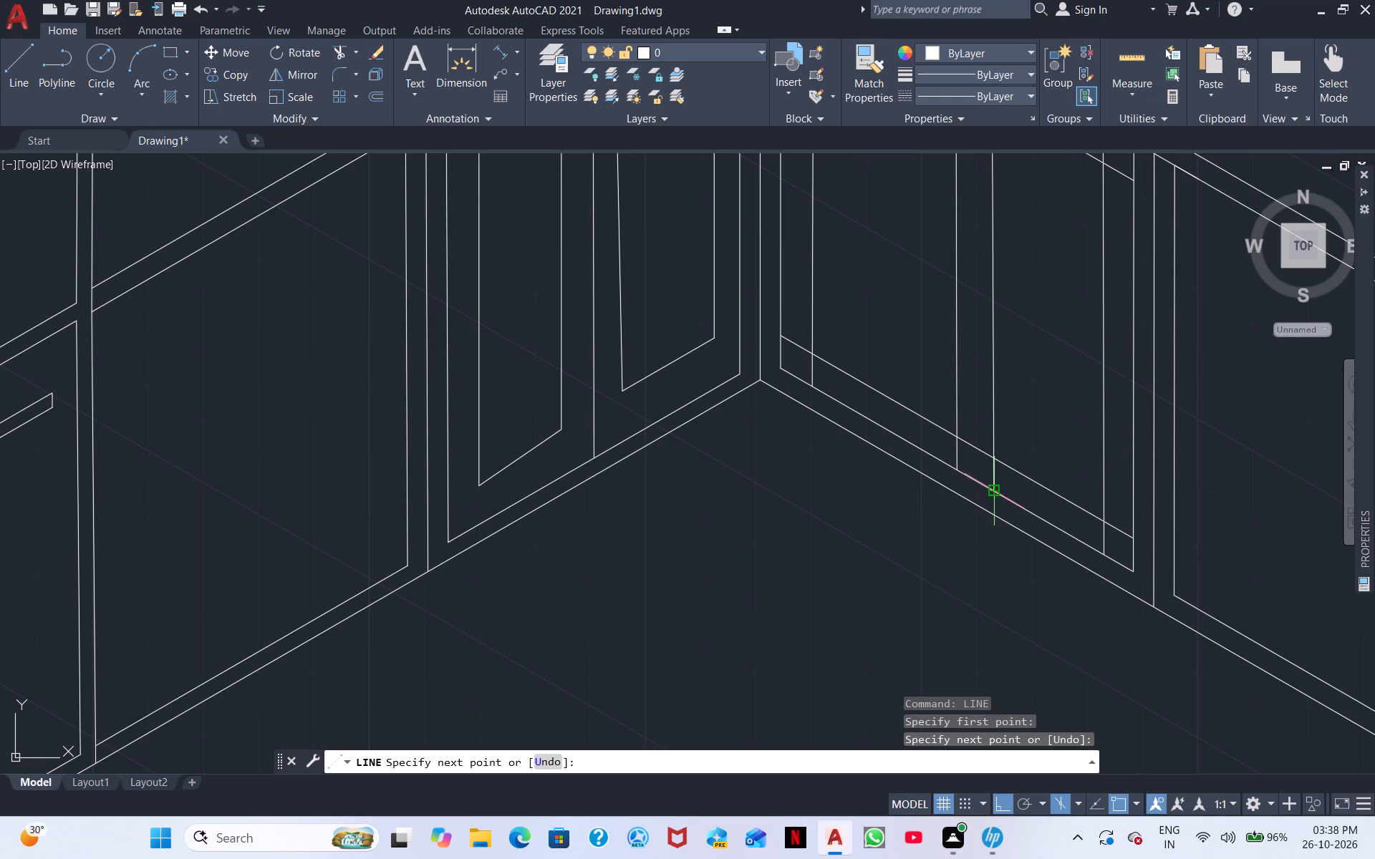
{"action": "right_click", "coordinate": [1006, 447]}
{"action": "left_click", "coordinate": [1072, 459]}
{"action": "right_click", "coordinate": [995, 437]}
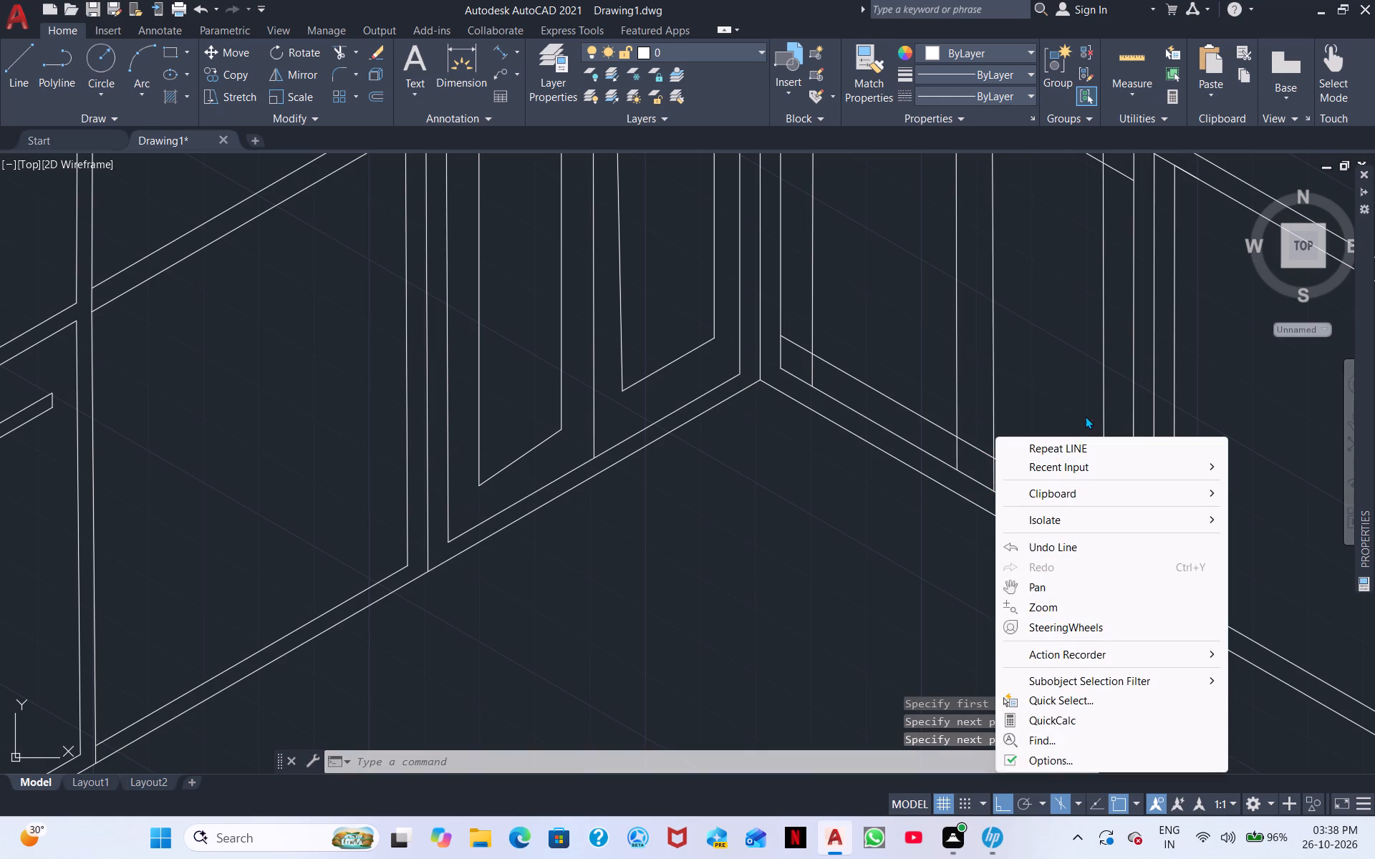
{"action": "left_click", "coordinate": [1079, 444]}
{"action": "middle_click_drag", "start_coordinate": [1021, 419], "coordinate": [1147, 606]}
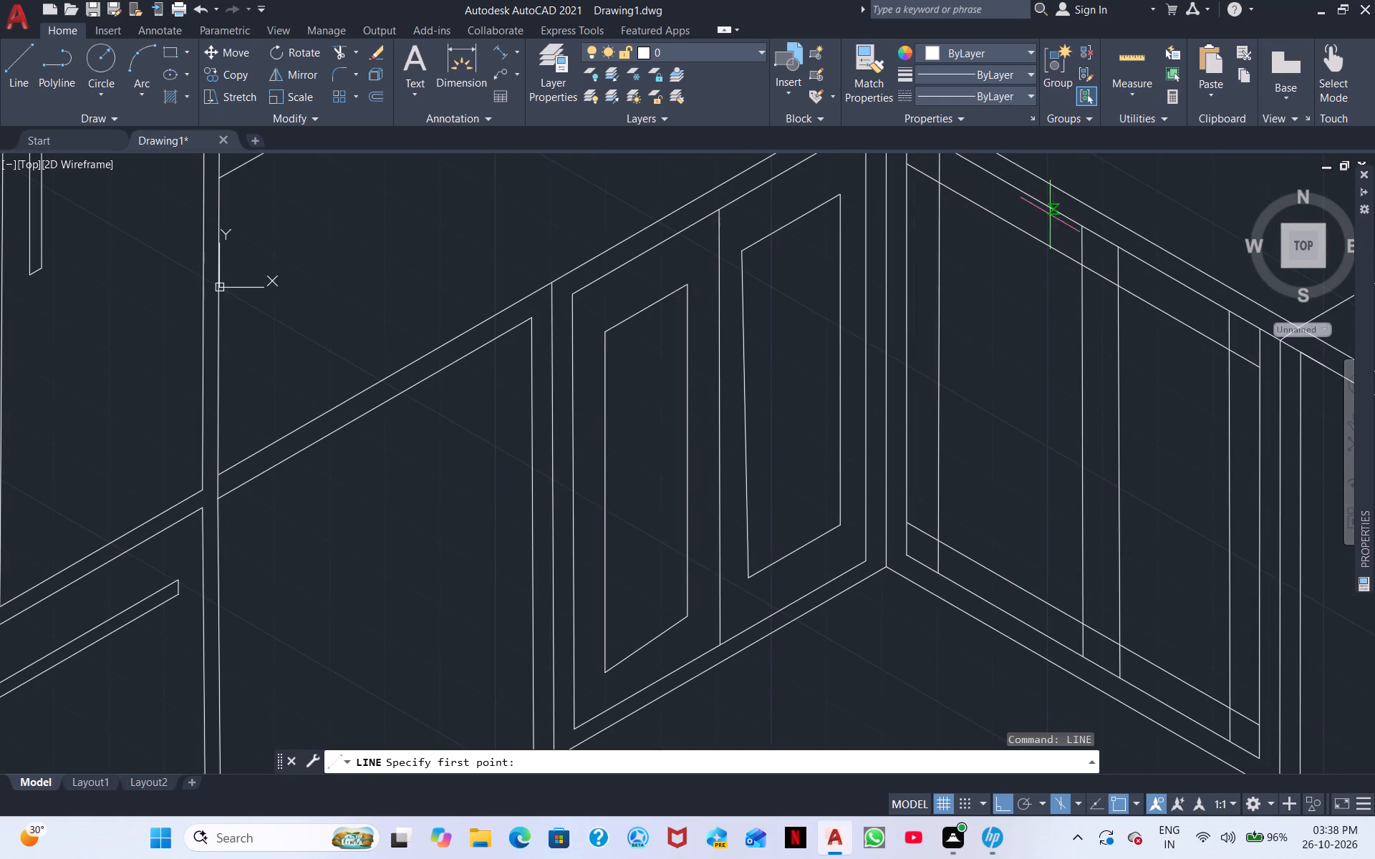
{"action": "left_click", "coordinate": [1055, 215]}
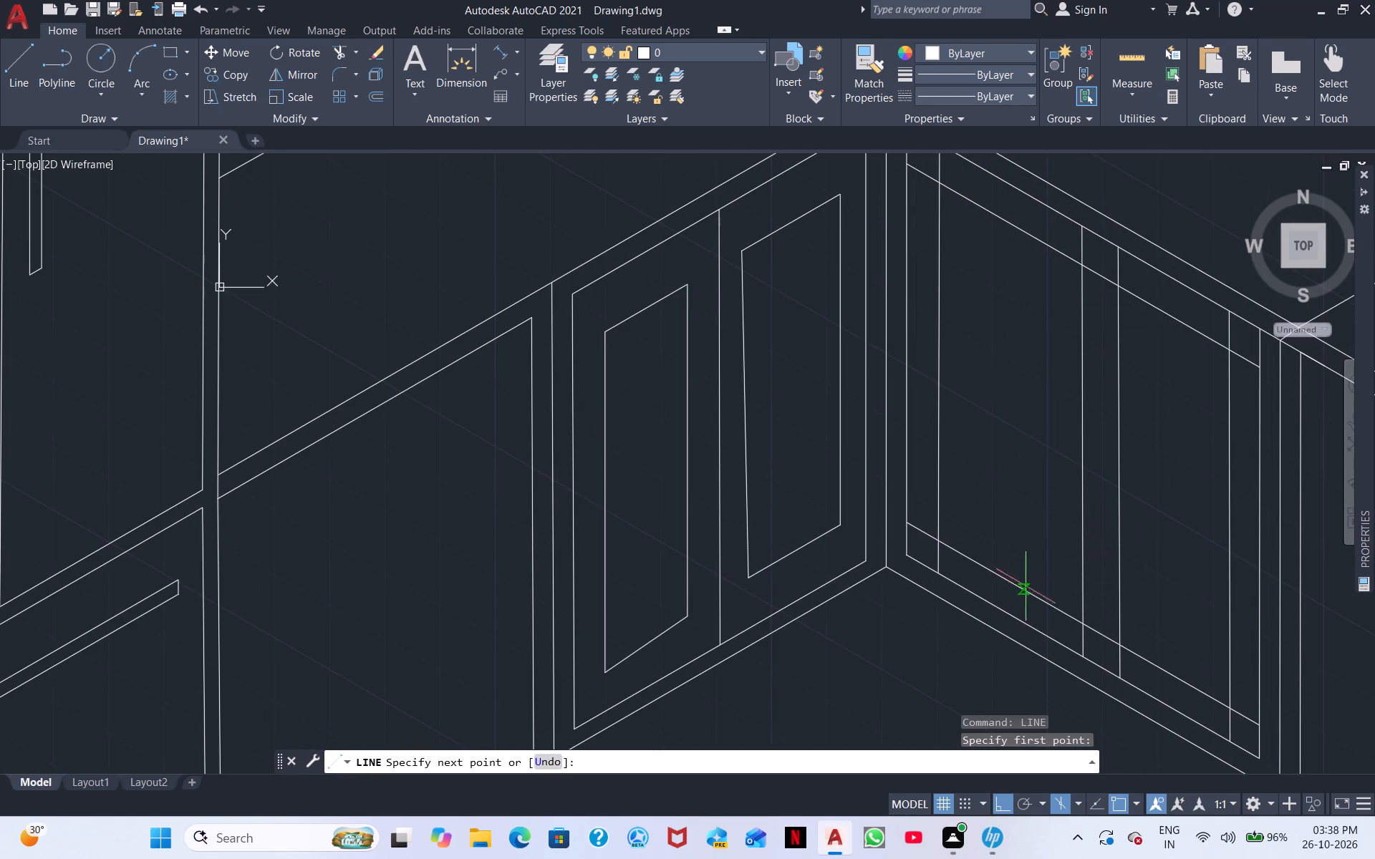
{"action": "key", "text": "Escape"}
Draw a vertical inner-outline line beside the door divider on its corner side, from the doors' upper edge to their lower edge.
{"action": "right_click", "coordinate": [1030, 422]}
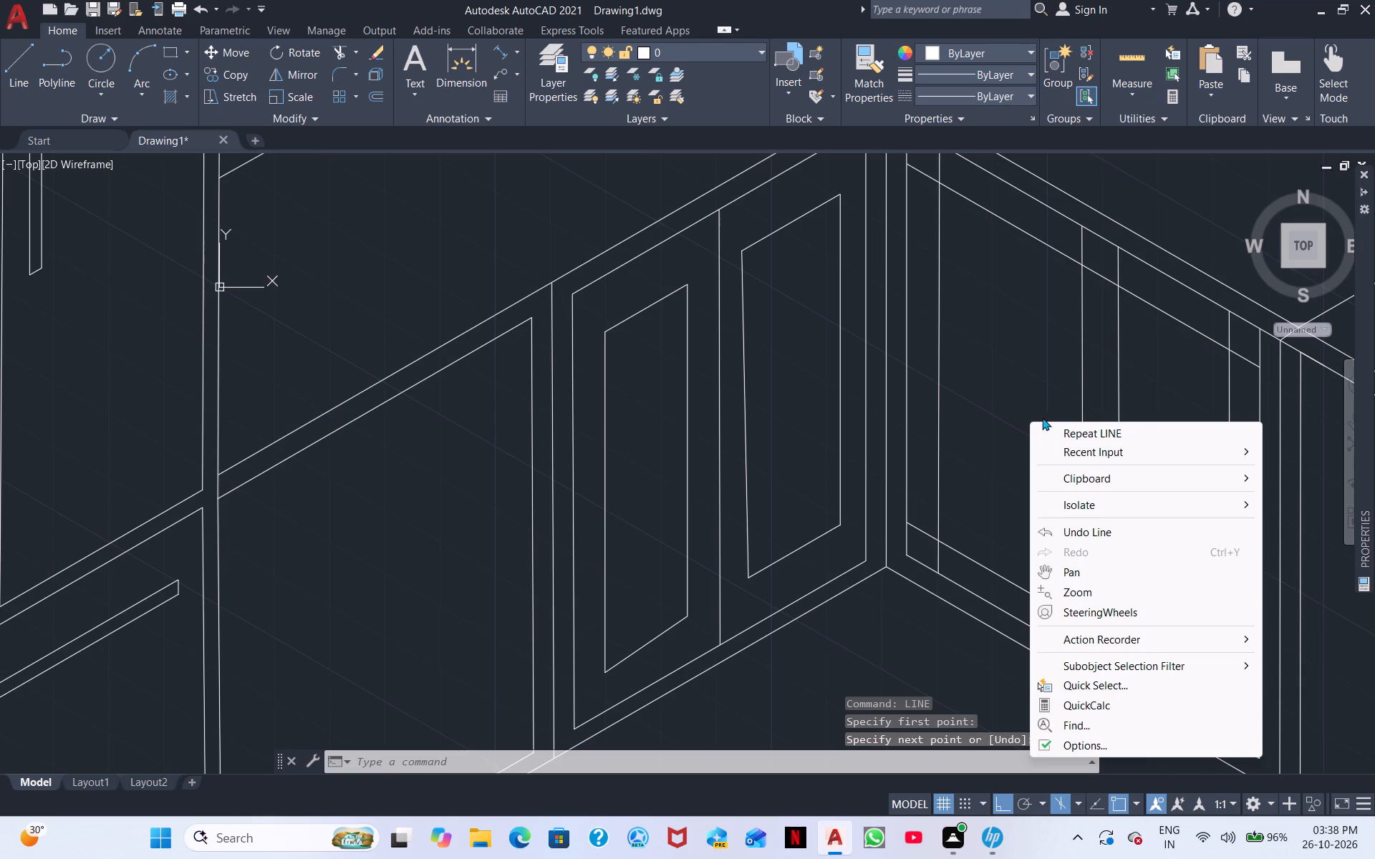
{"action": "left_click", "coordinate": [1078, 432]}
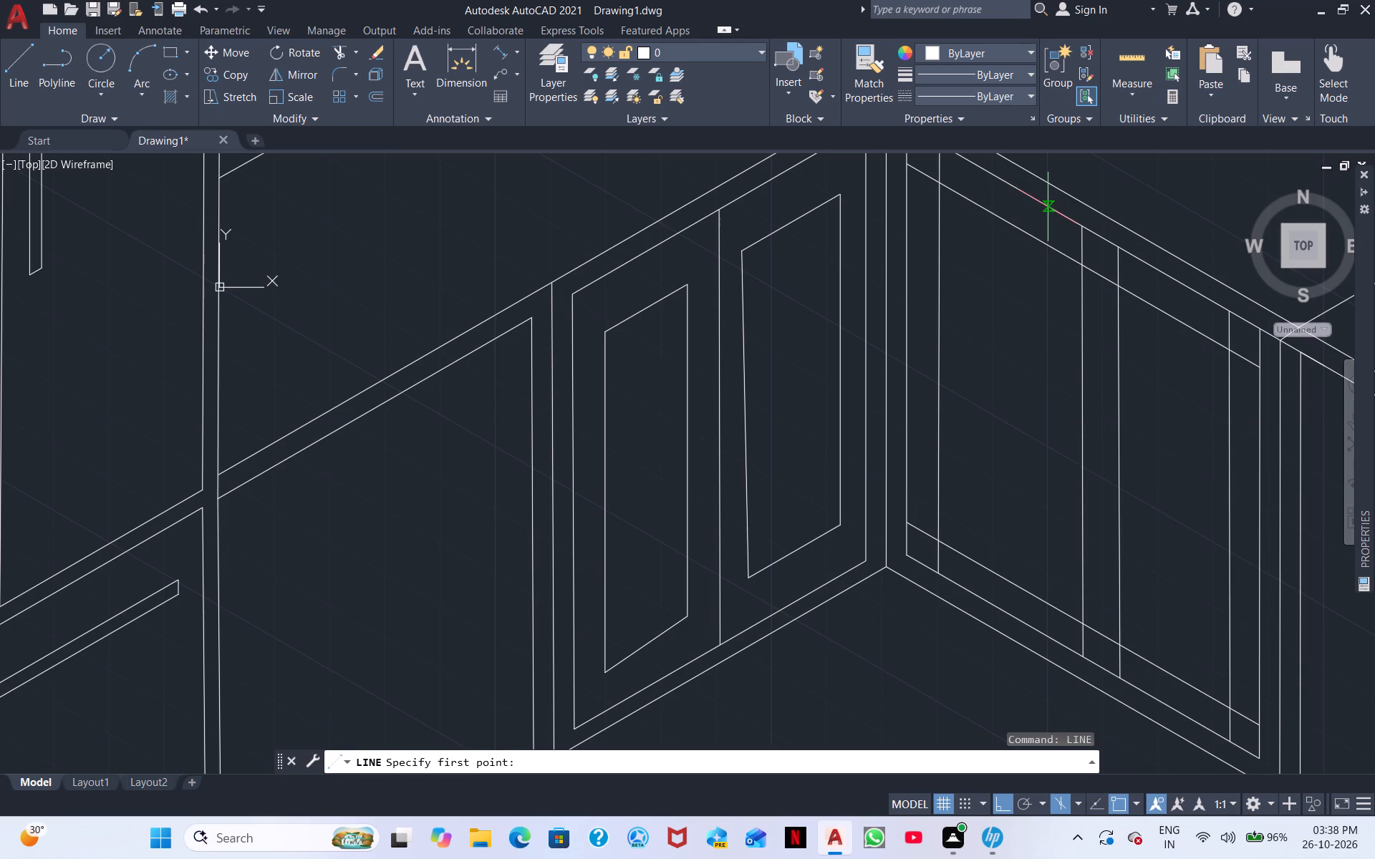
{"action": "left_click", "coordinate": [1048, 207]}
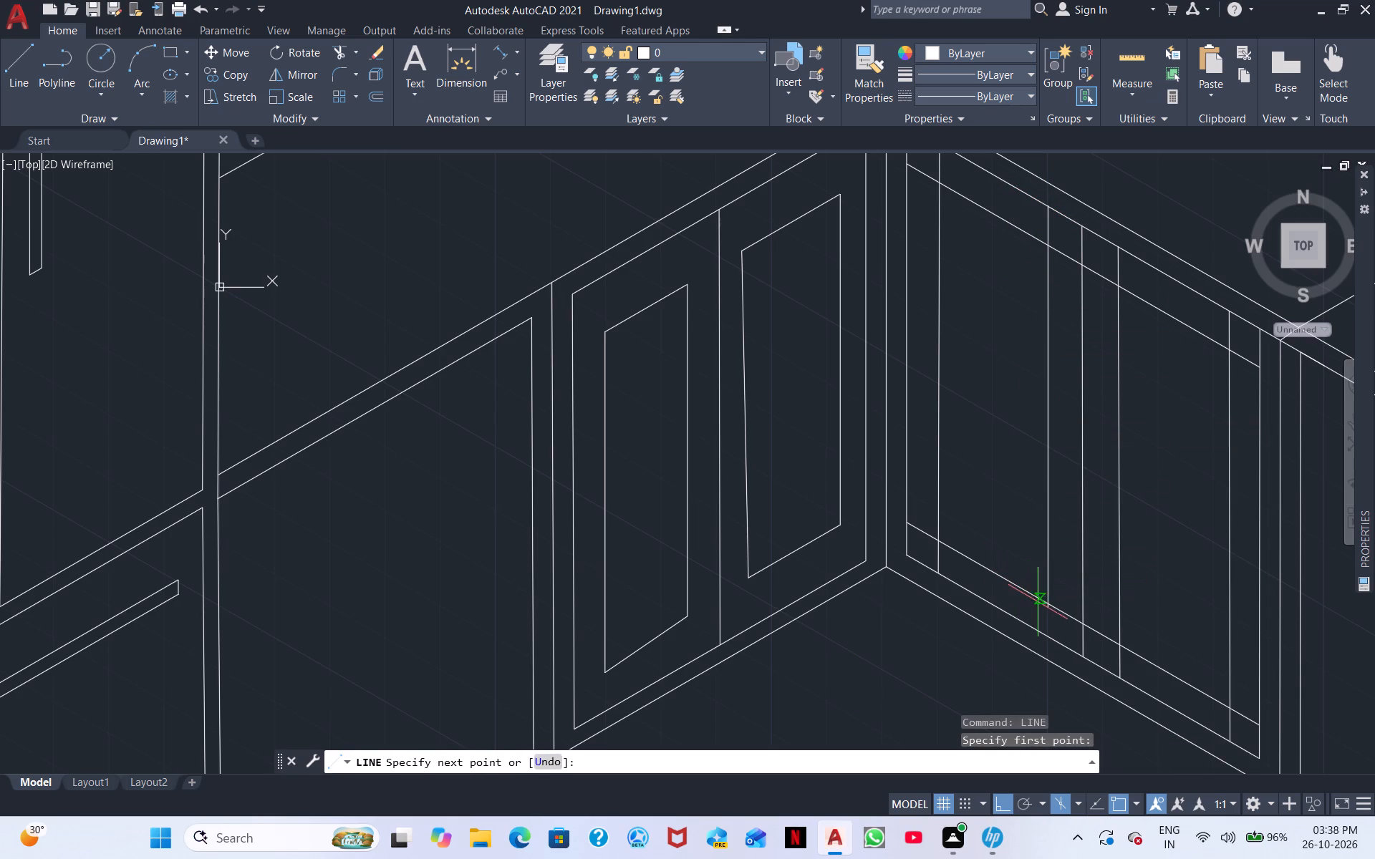
{"action": "left_click", "coordinate": [1046, 639]}
{"action": "key", "text": "Escape"}
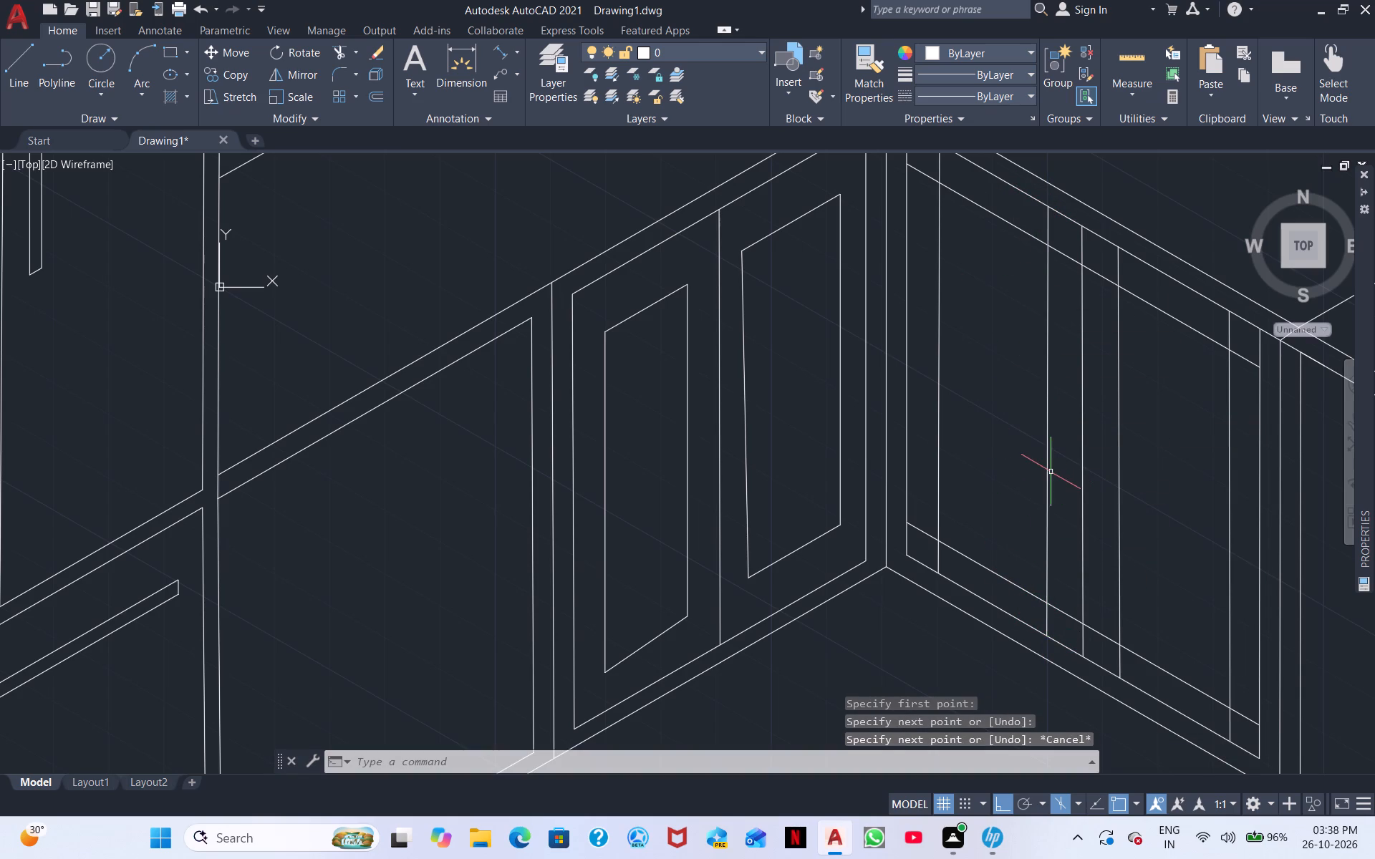
Trim the inner-outline lines extending past the lower corners of the corner-side door, on the stove-run cabinet nearest the corner.
{"action": "right_click", "coordinate": [1050, 472]}
{"action": "left_click", "coordinate": [1147, 504]}
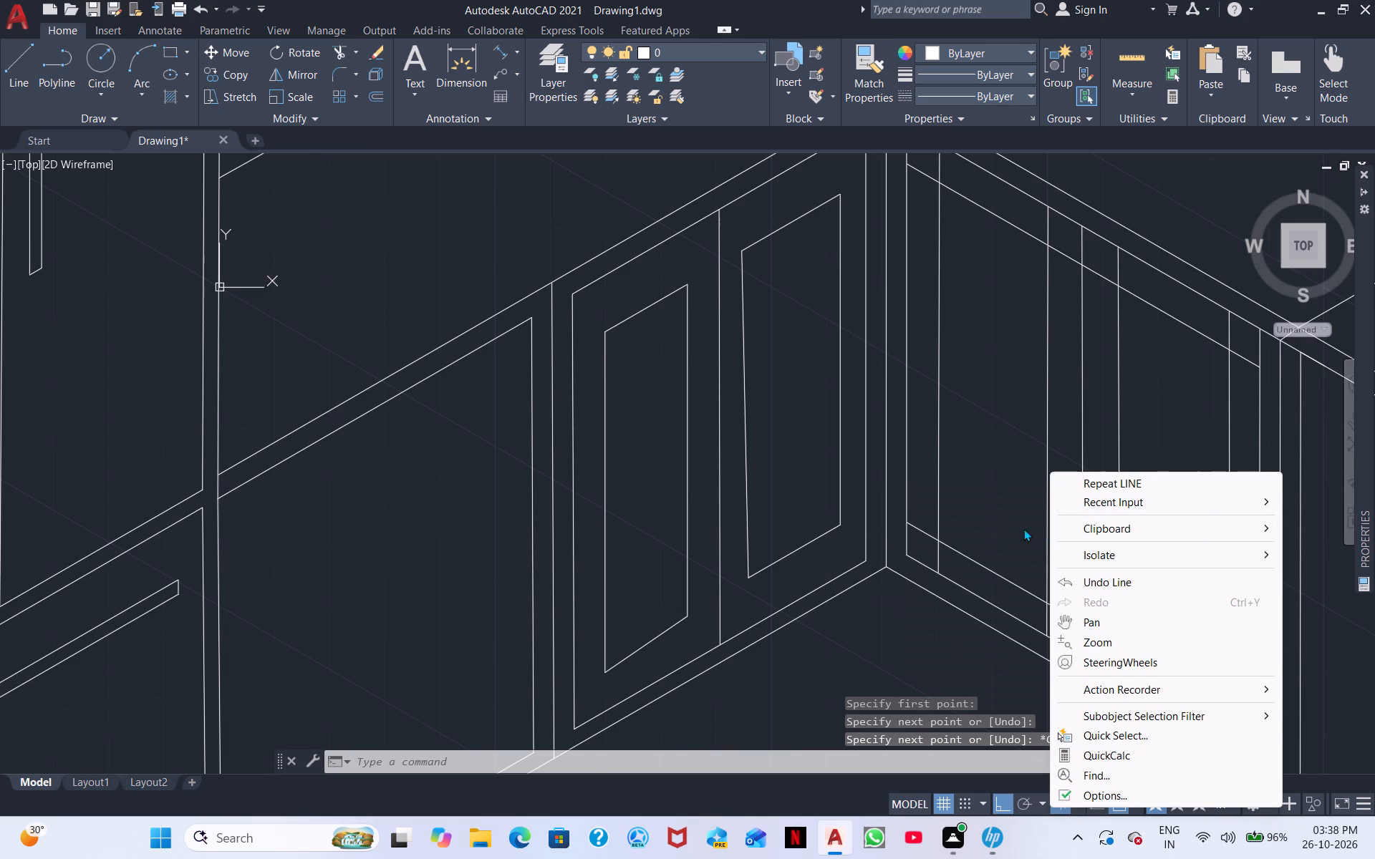
{"action": "left_click", "coordinate": [1094, 505]}
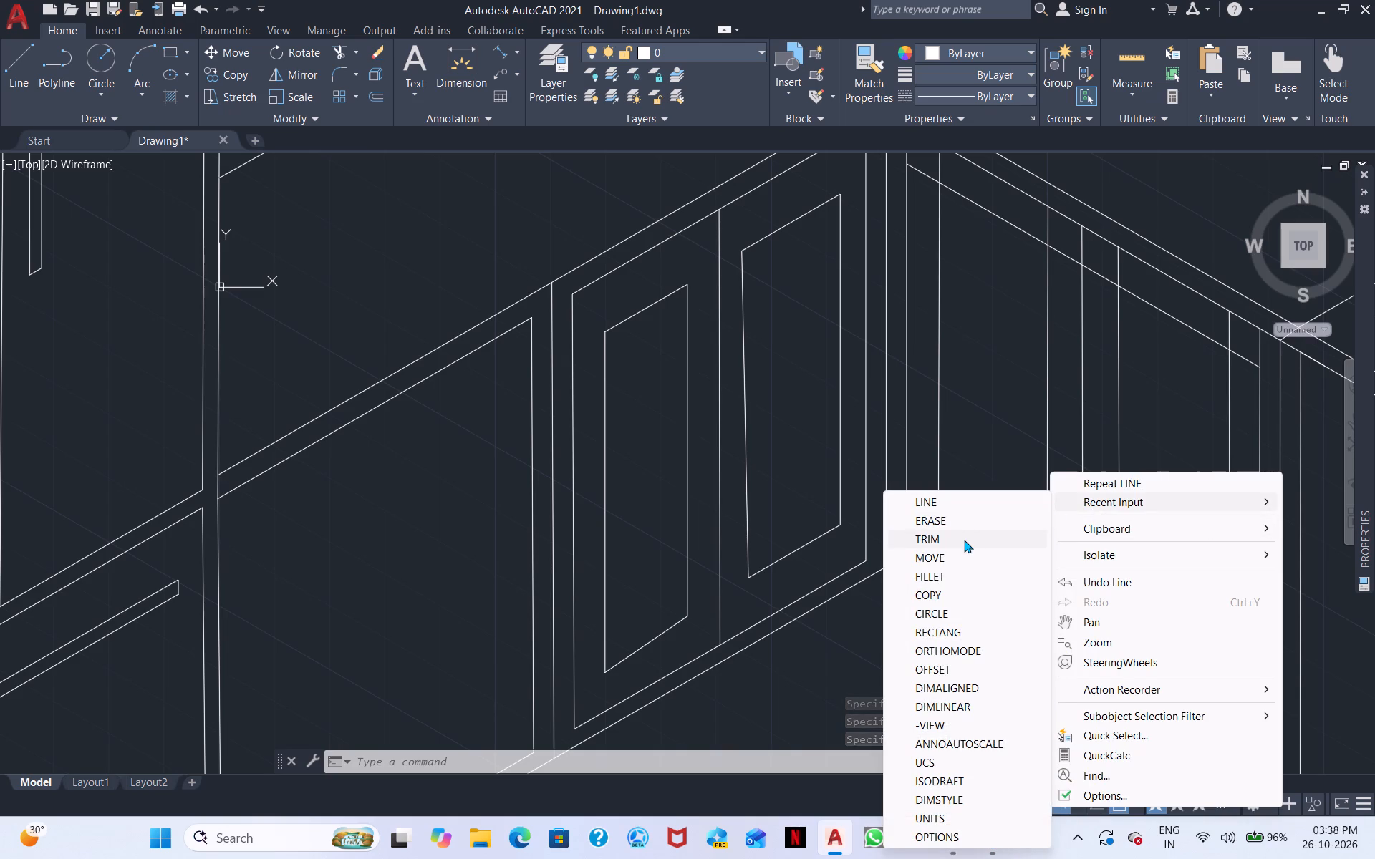
{"action": "left_click", "coordinate": [964, 540]}
{"action": "scroll", "coordinate": [946, 515], "scroll_direction": "up", "scroll_amount": 3}
{"action": "left_click_drag", "start_coordinate": [870, 569], "coordinate": [961, 681]}
{"action": "scroll", "coordinate": [903, 462], "scroll_direction": "down", "scroll_amount": 2}
{"action": "middle_click_drag", "start_coordinate": [950, 407], "coordinate": [670, 332]}
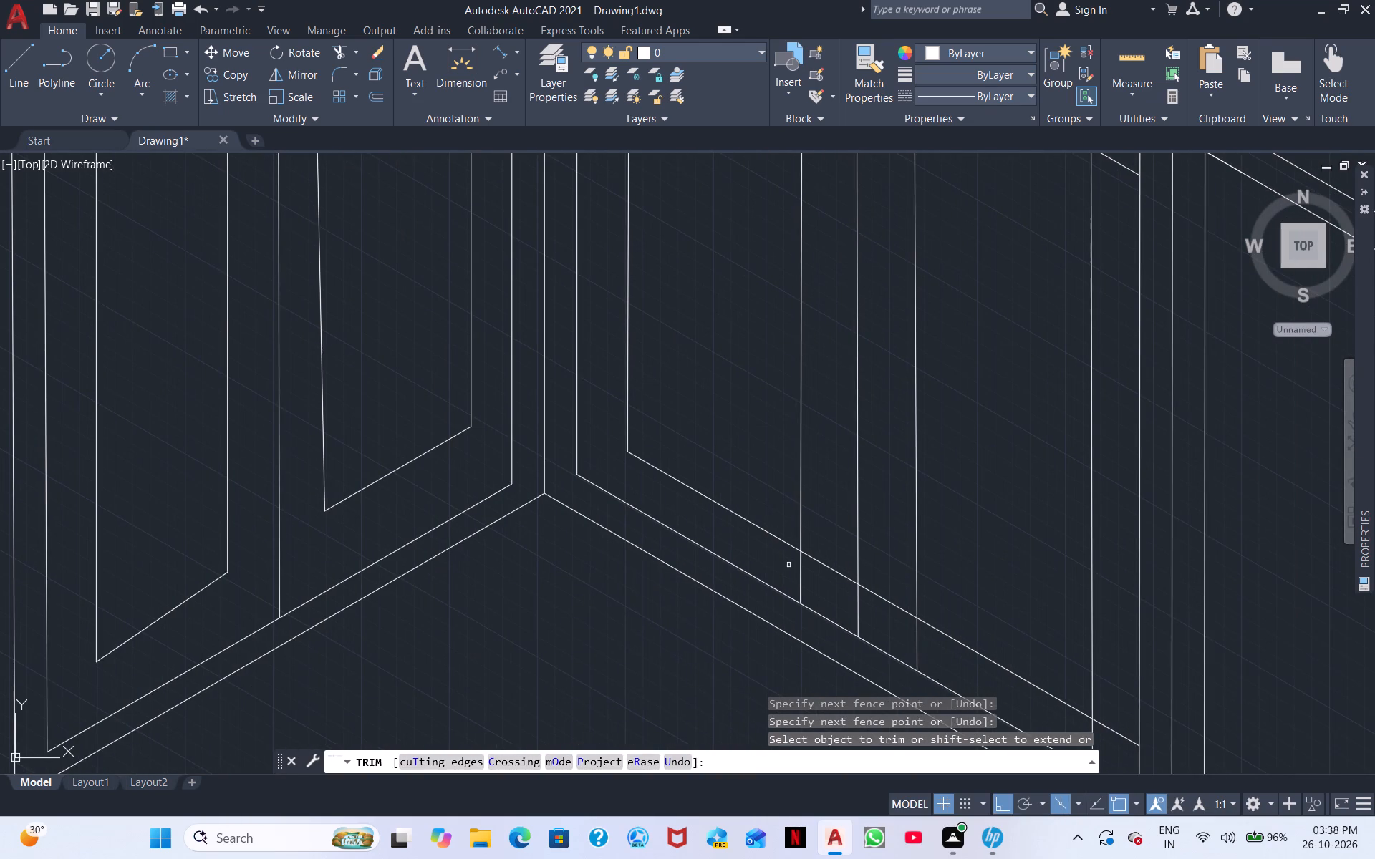
{"action": "left_click_drag", "start_coordinate": [788, 566], "coordinate": [826, 545]}
Trim the inner-outline lines extending past the lower corners of the same cabinet's stove-side door.
{"action": "left_click_drag", "start_coordinate": [894, 564], "coordinate": [908, 608]}
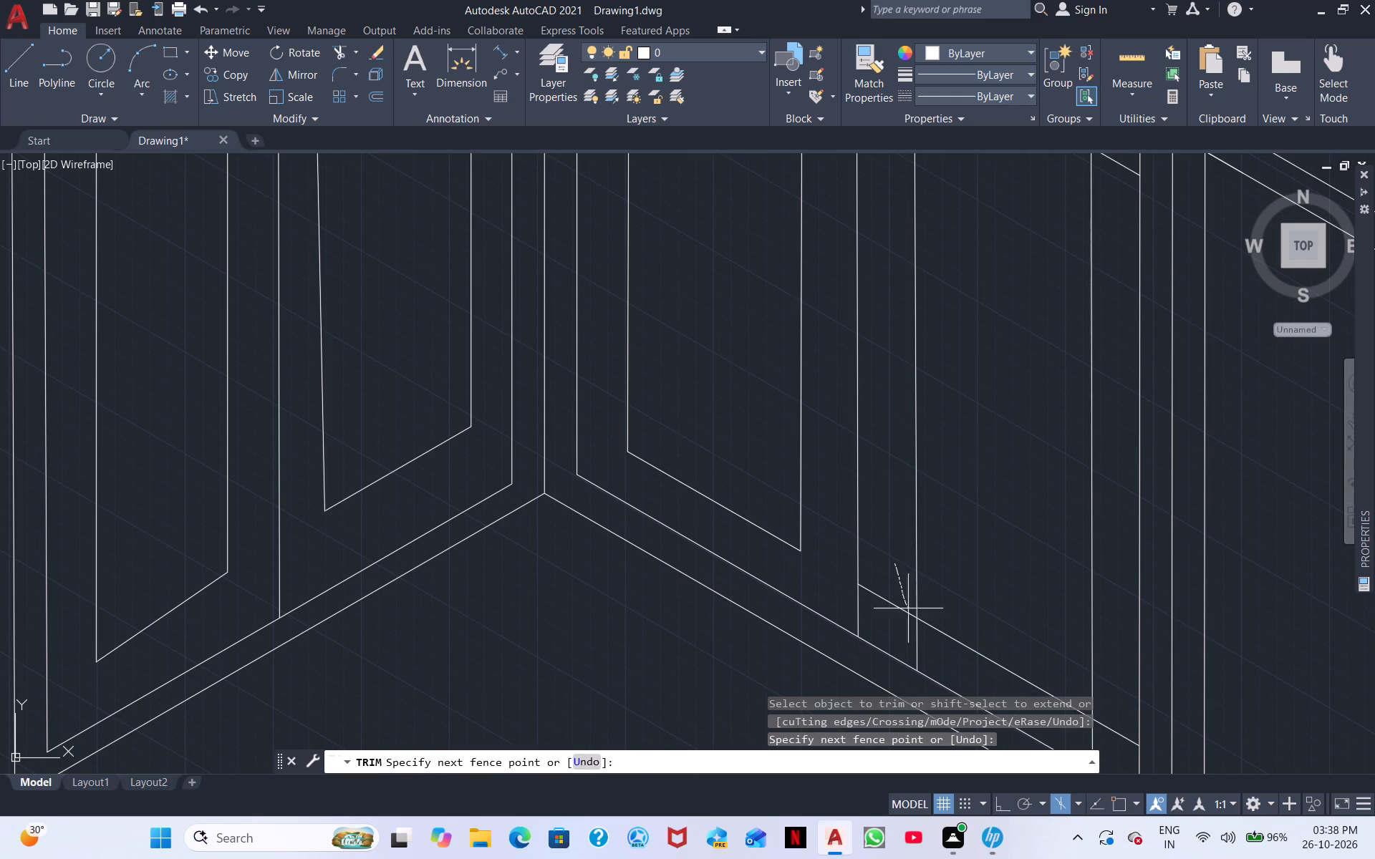
{"action": "left_click_drag", "start_coordinate": [908, 608], "coordinate": [925, 637]}
{"action": "scroll", "coordinate": [969, 462], "scroll_direction": "down", "scroll_amount": 1}
{"action": "middle_click_drag", "start_coordinate": [969, 462], "coordinate": [788, 402]}
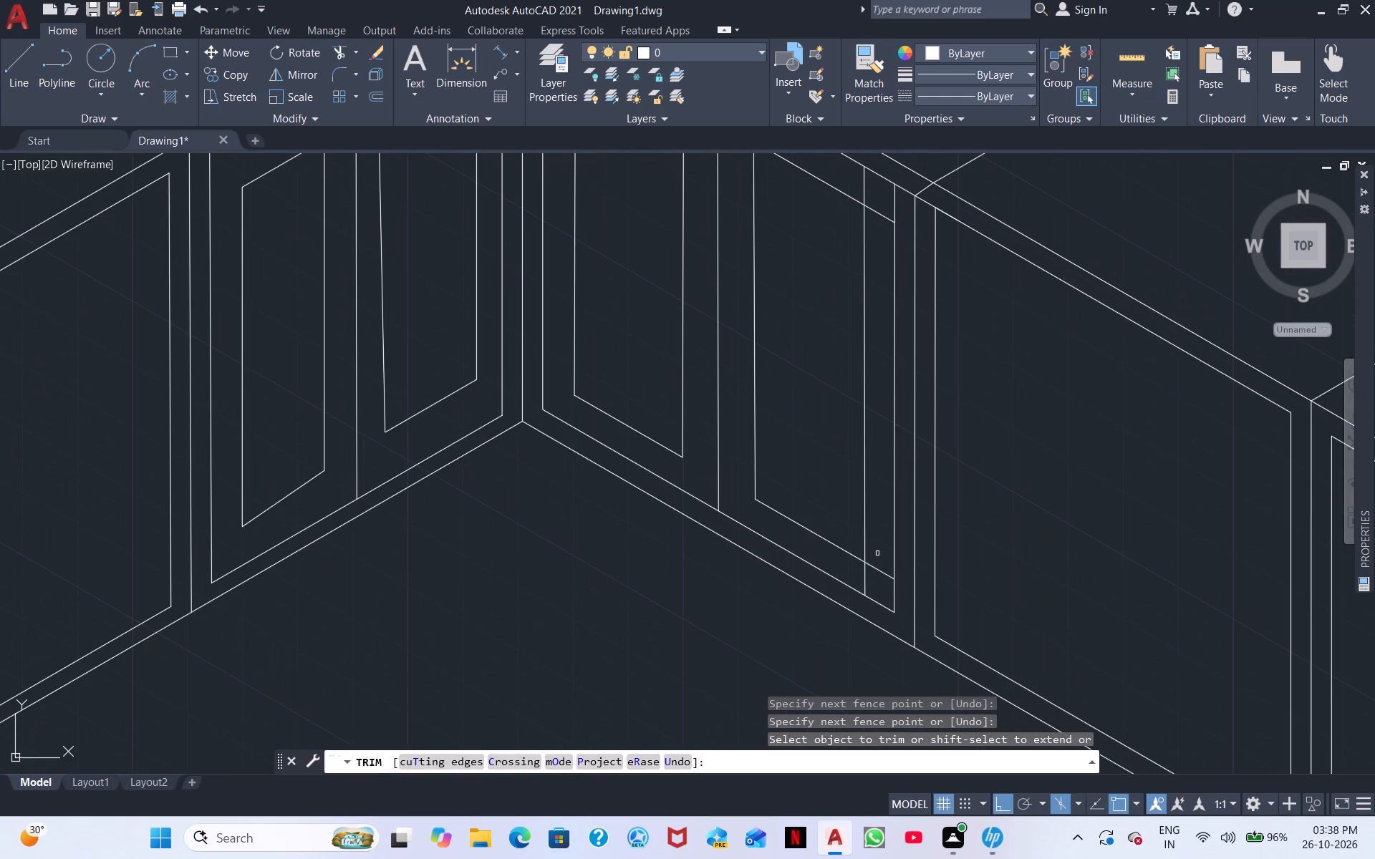
{"action": "left_click_drag", "start_coordinate": [884, 560], "coordinate": [866, 576]}
{"action": "left_click", "coordinate": [866, 576]}
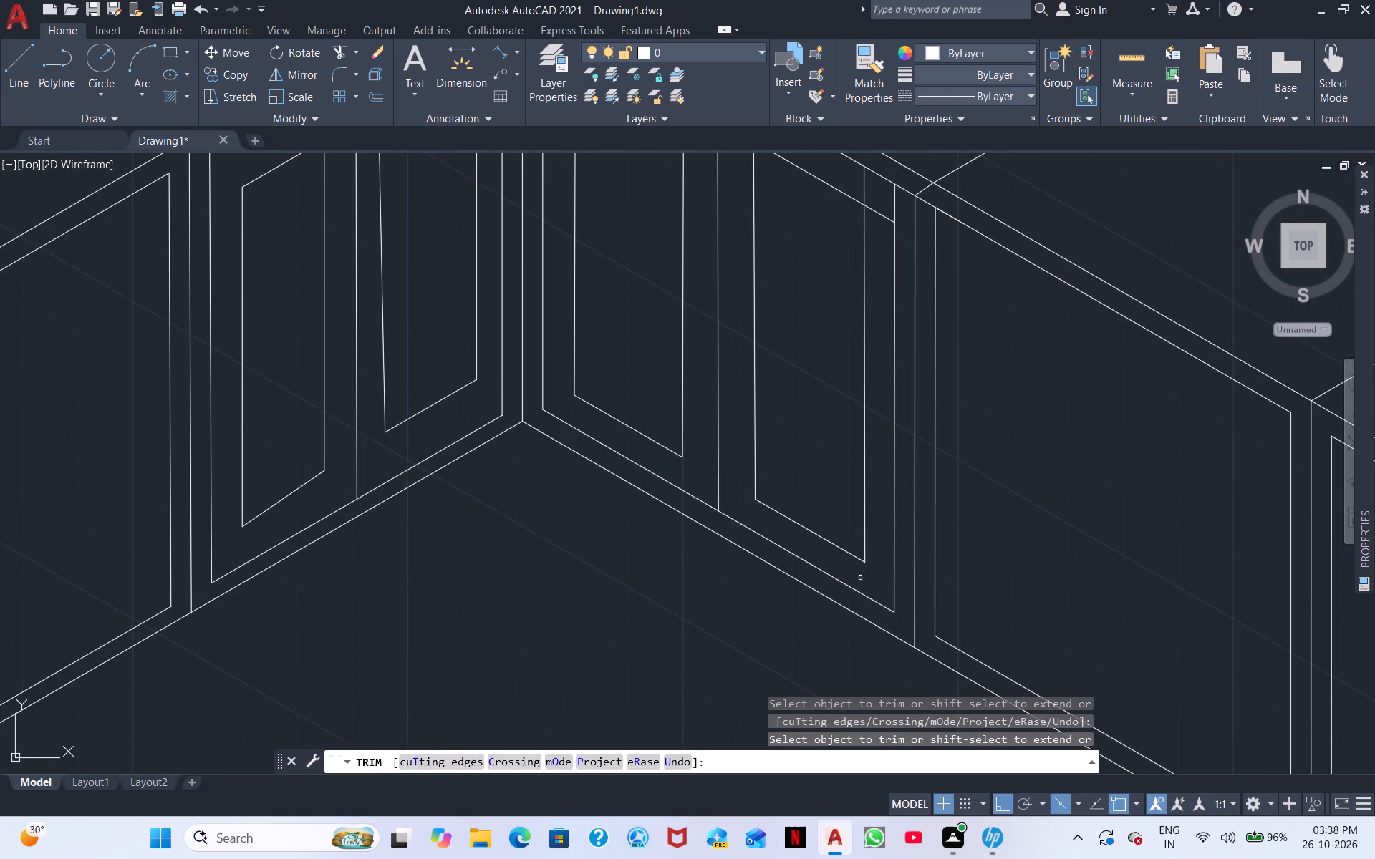
Trim the inner-outline lines extending past the upper corners of the stove-side door.
{"action": "middle_click_drag", "start_coordinate": [882, 408], "coordinate": [880, 588]}
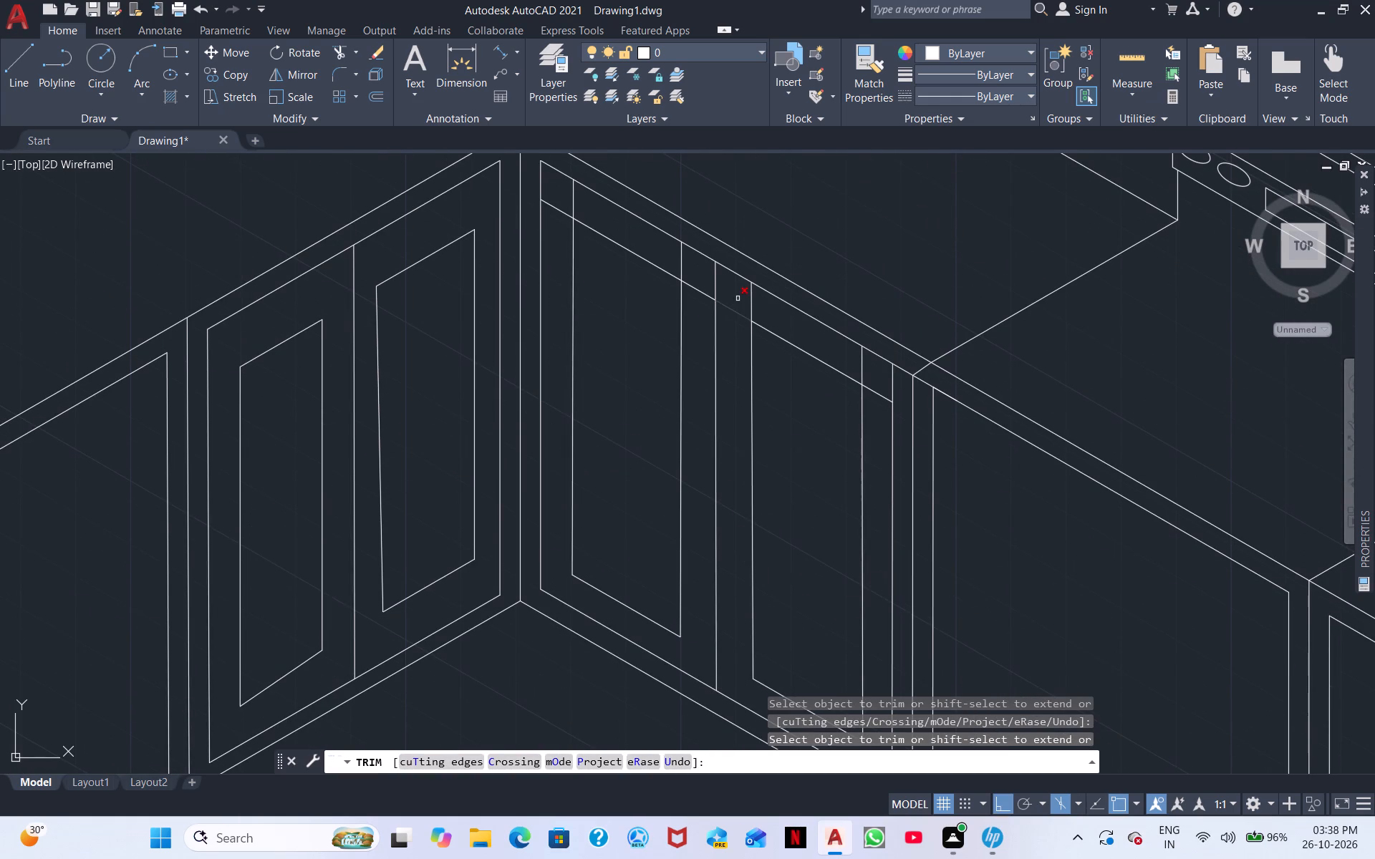
{"action": "left_click", "coordinate": [735, 313]}
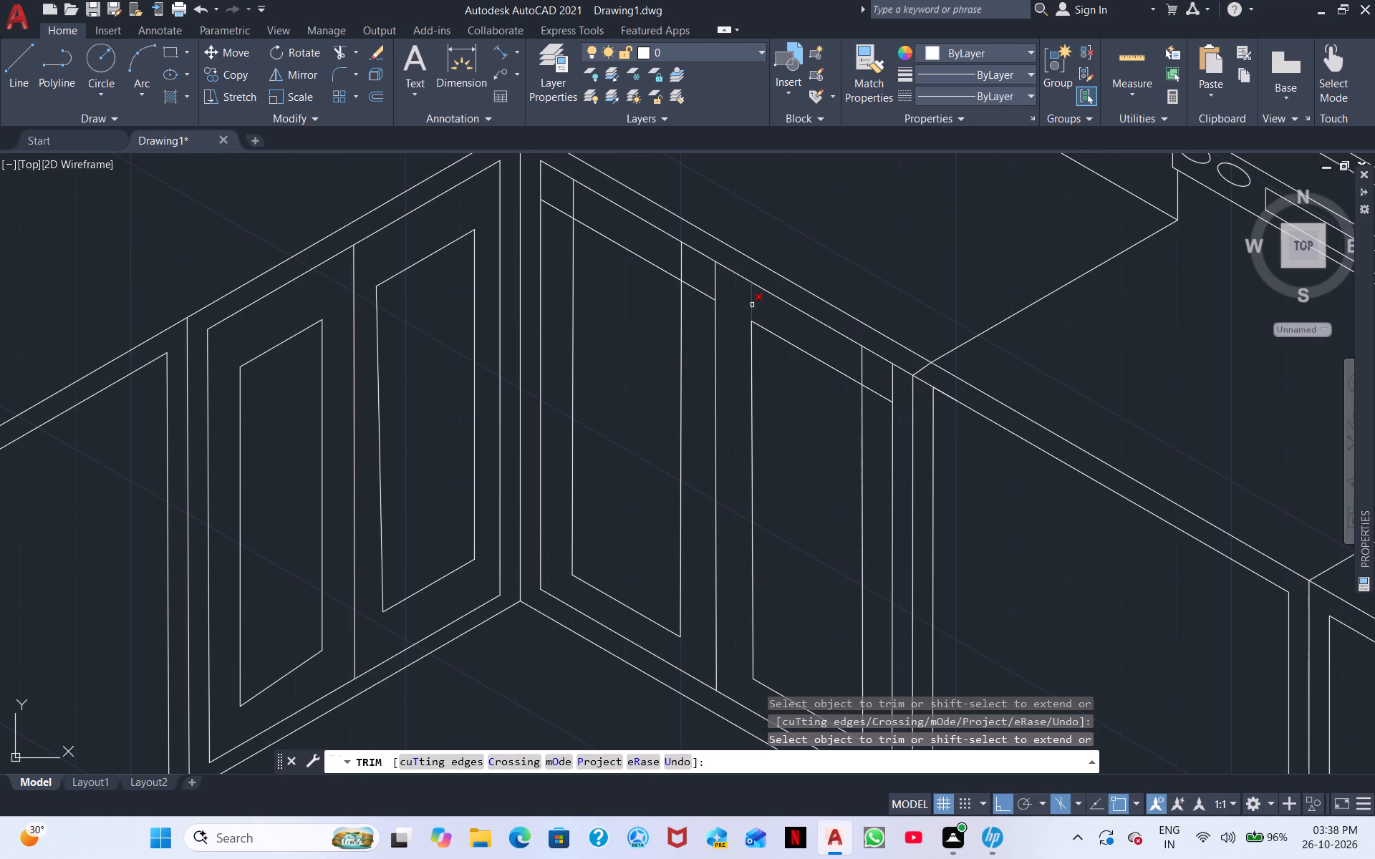
{"action": "left_click", "coordinate": [752, 305]}
{"action": "left_click", "coordinate": [863, 360]}
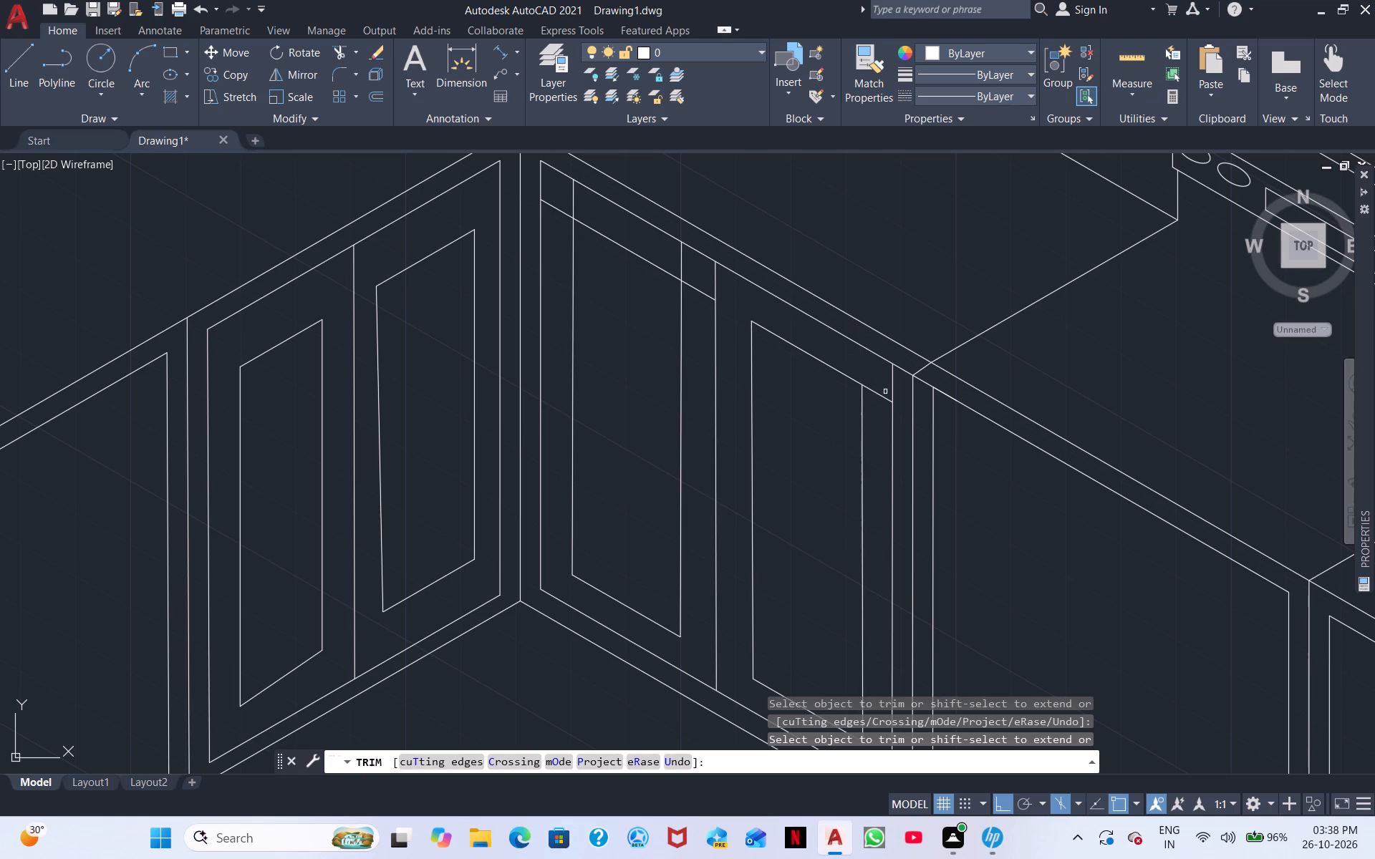
{"action": "left_click", "coordinate": [884, 394]}
Trim the inner-outline lines extending past the upper corners of the corner-side door and finish trimming.
{"action": "middle_click_drag", "start_coordinate": [719, 306], "coordinate": [848, 440]}
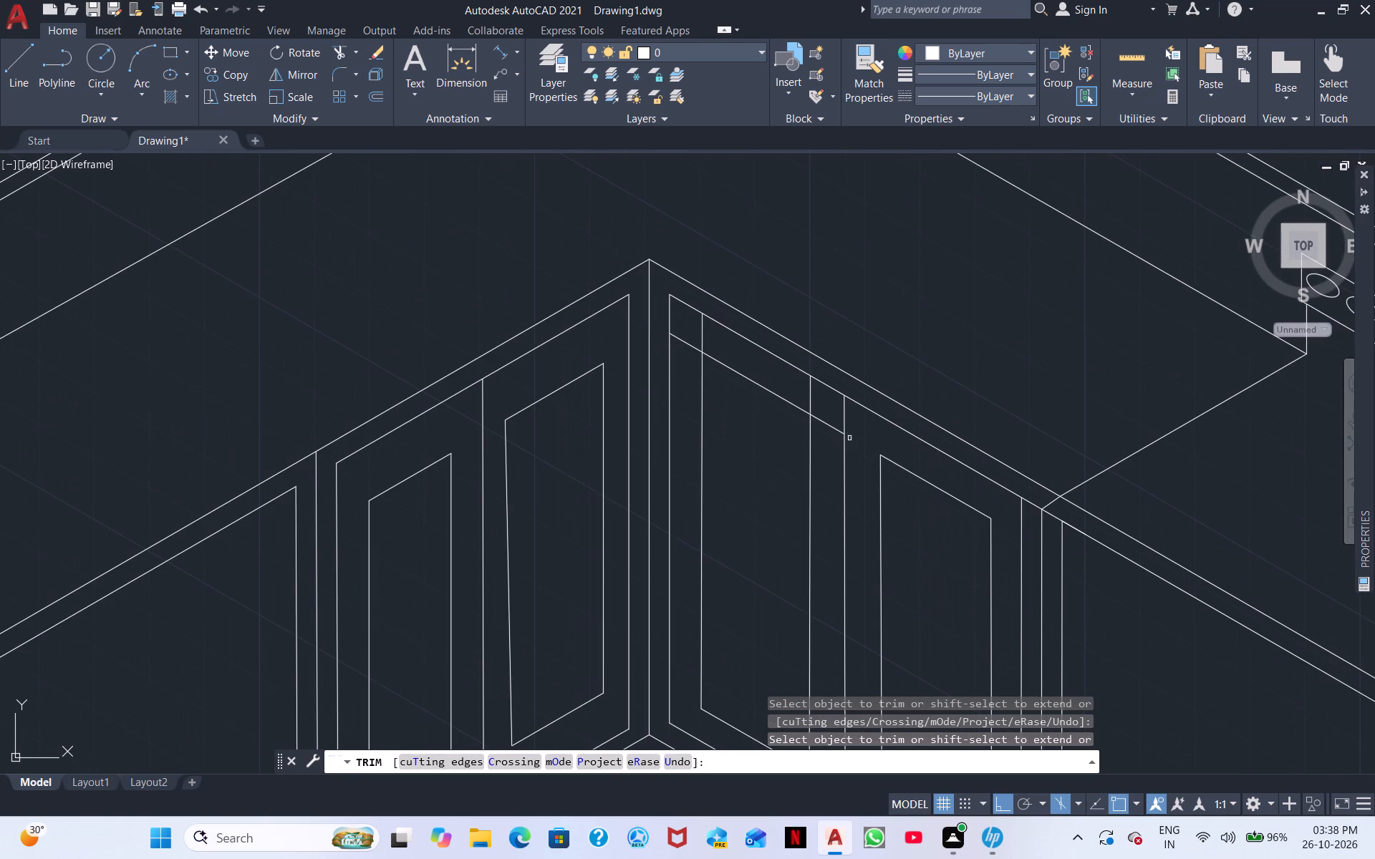
{"action": "left_click", "coordinate": [826, 424]}
{"action": "left_click", "coordinate": [811, 397]}
{"action": "left_click", "coordinate": [703, 336]}
{"action": "left_click", "coordinate": [687, 341]}
{"action": "scroll", "coordinate": [687, 341], "scroll_direction": "down", "scroll_amount": 2}
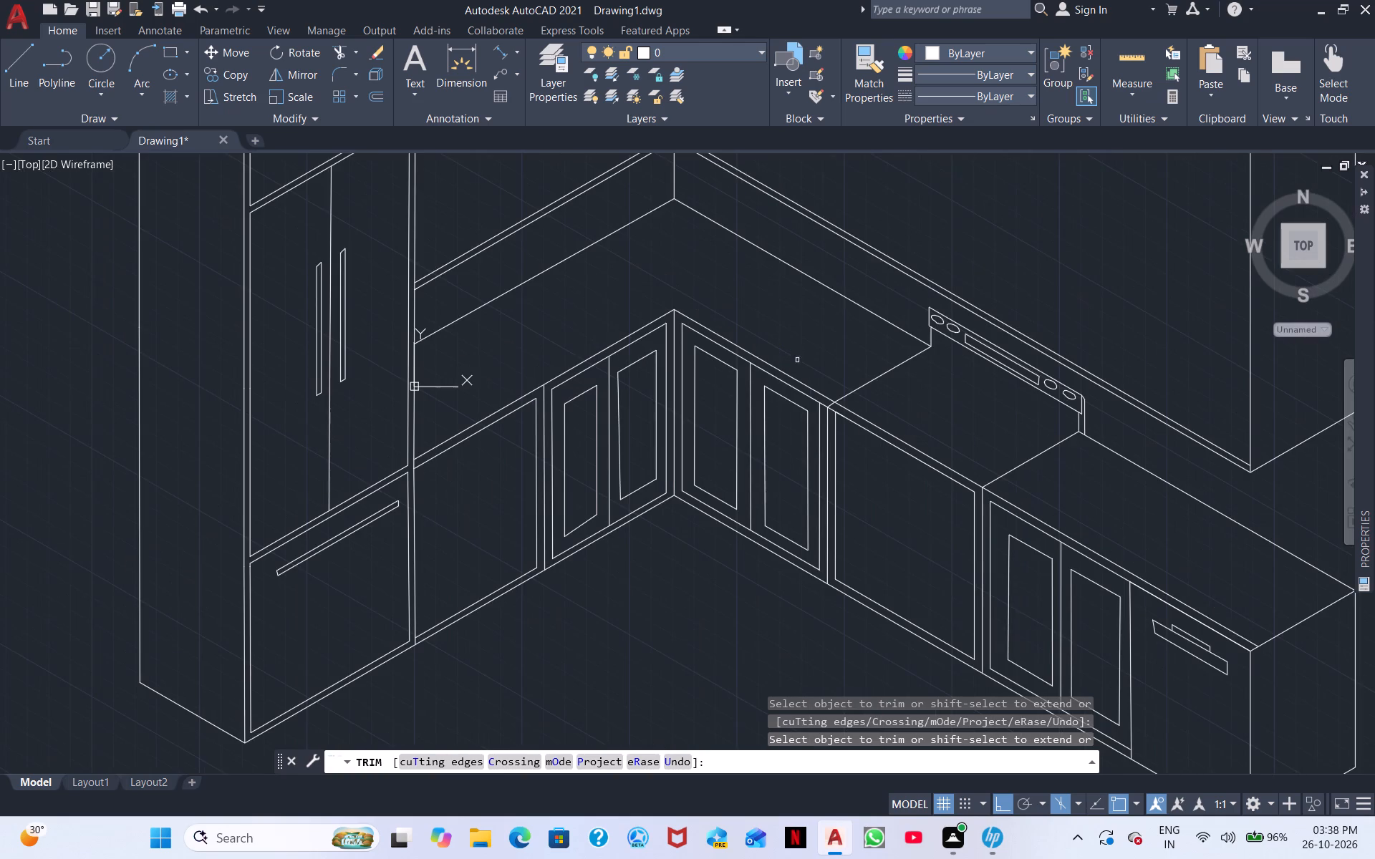
{"action": "middle_click_drag", "start_coordinate": [805, 404], "coordinate": [771, 294]}
{"action": "scroll", "coordinate": [758, 359], "scroll_direction": "down", "scroll_amount": 1}
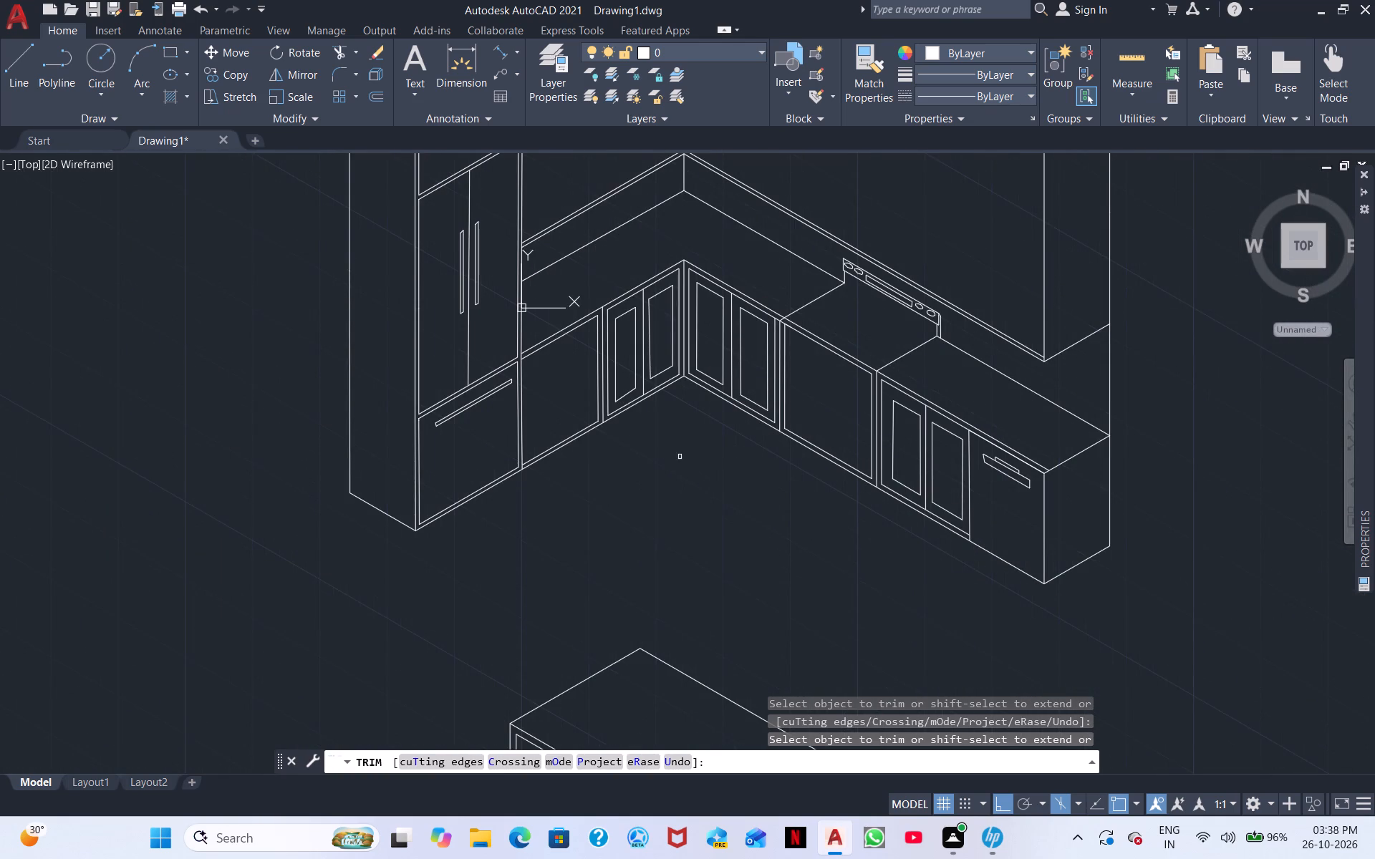
{"action": "scroll", "coordinate": [659, 453], "scroll_direction": "up", "scroll_amount": 2}
{"action": "right_click", "coordinate": [700, 457]}
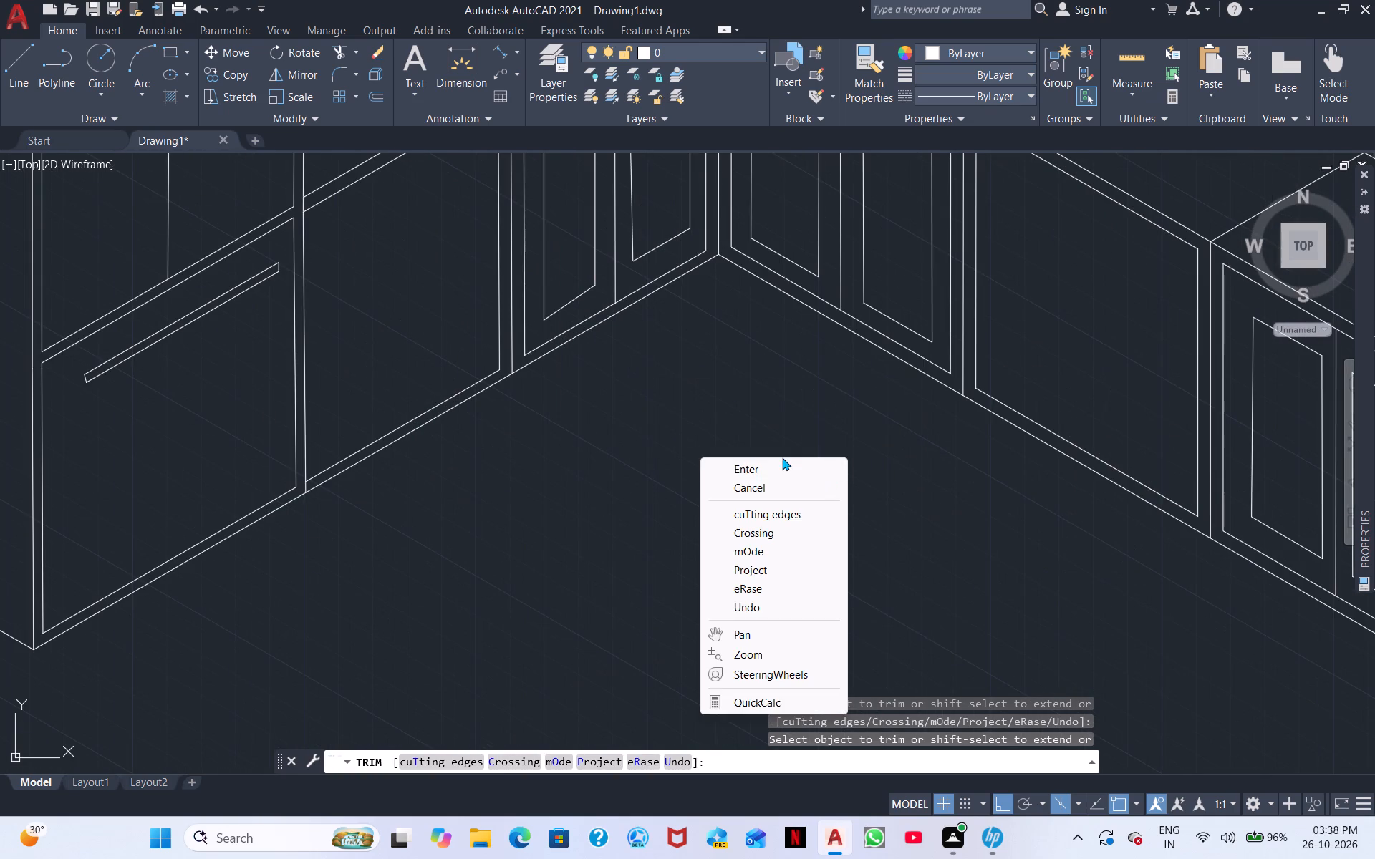
{"action": "left_click", "coordinate": [776, 465]}
Move the island and its two stools toward the counter corner with Ortho off, overlapping the tall cabinet's drawer and the adjoining base cabinets.
{"action": "scroll", "coordinate": [720, 442], "scroll_direction": "down", "scroll_amount": 2}
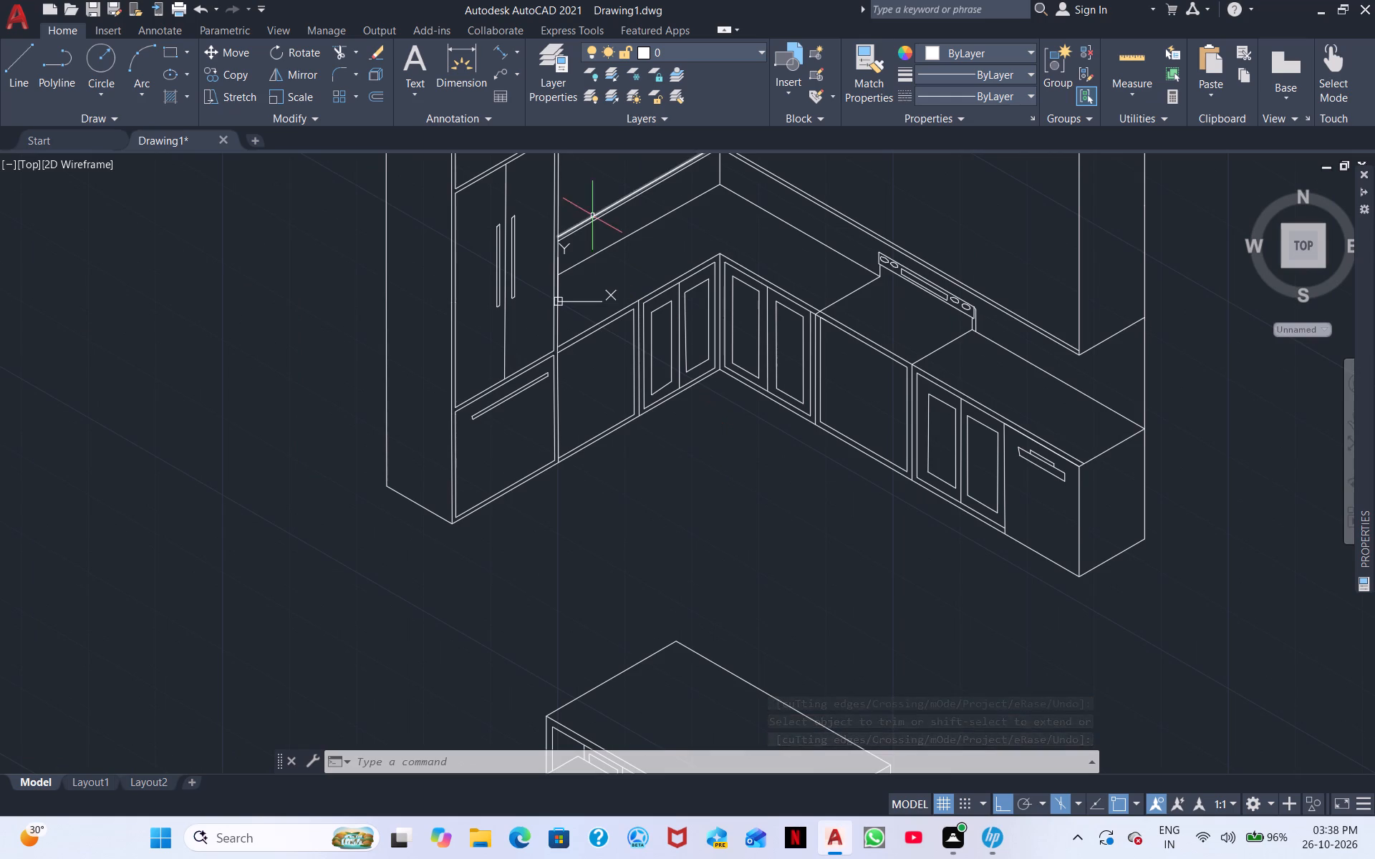
{"action": "scroll", "coordinate": [622, 485], "scroll_direction": "down", "scroll_amount": 3}
{"action": "scroll", "coordinate": [719, 671], "scroll_direction": "up", "scroll_amount": 2}
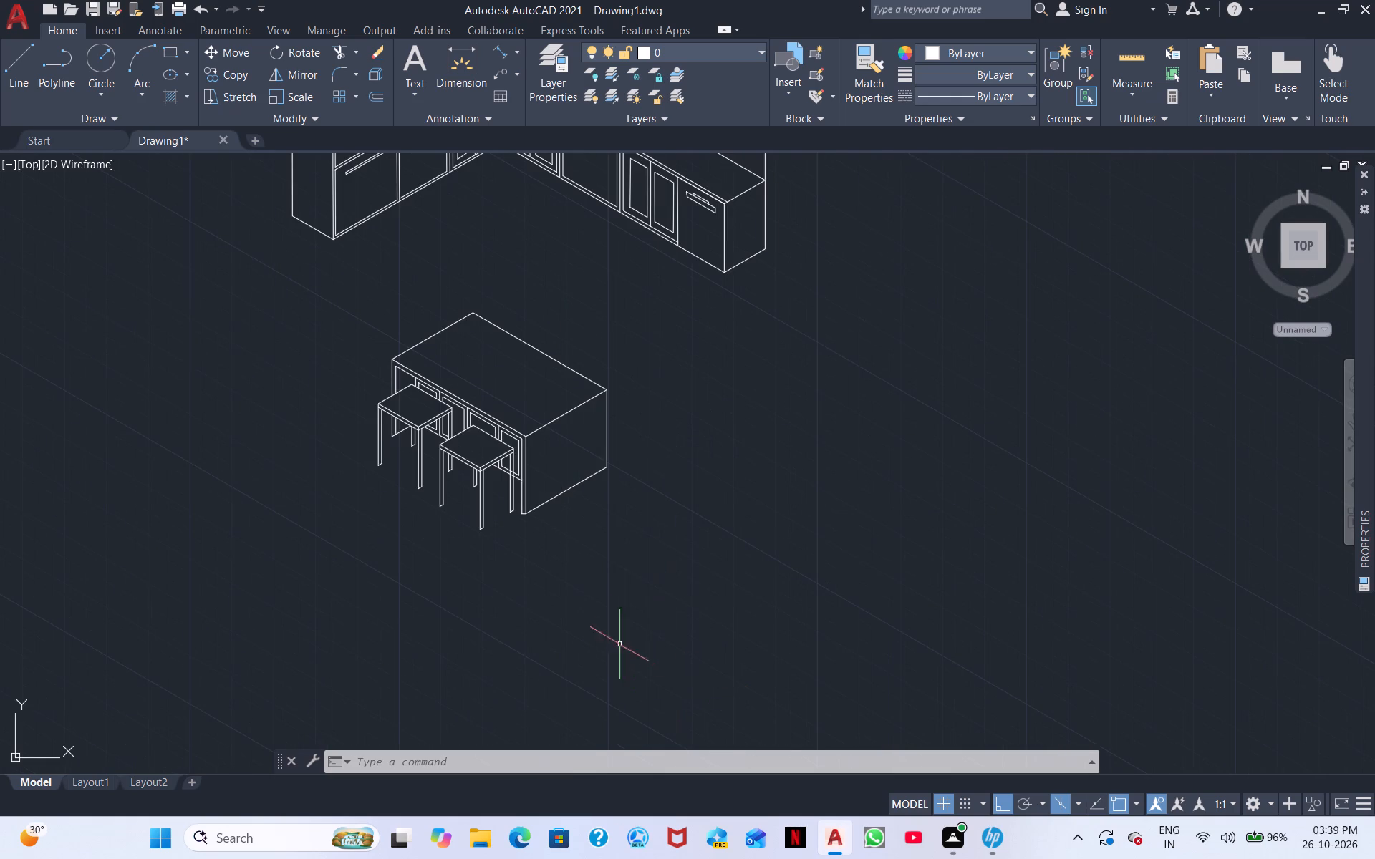
{"action": "left_click", "coordinate": [663, 596]}
{"action": "left_click", "coordinate": [386, 312]}
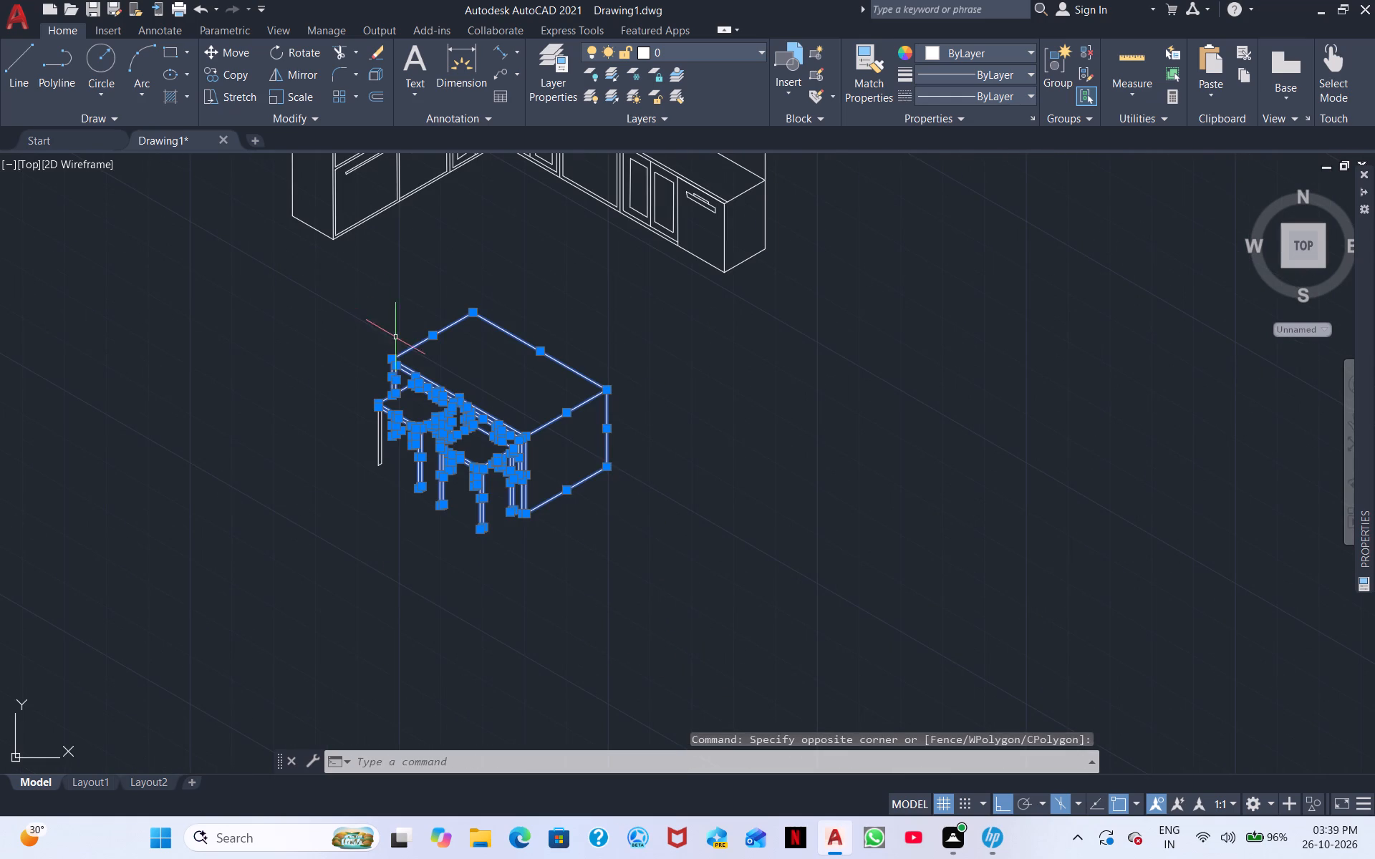
{"action": "left_click", "coordinate": [616, 584]}
{"action": "left_click", "coordinate": [333, 336]}
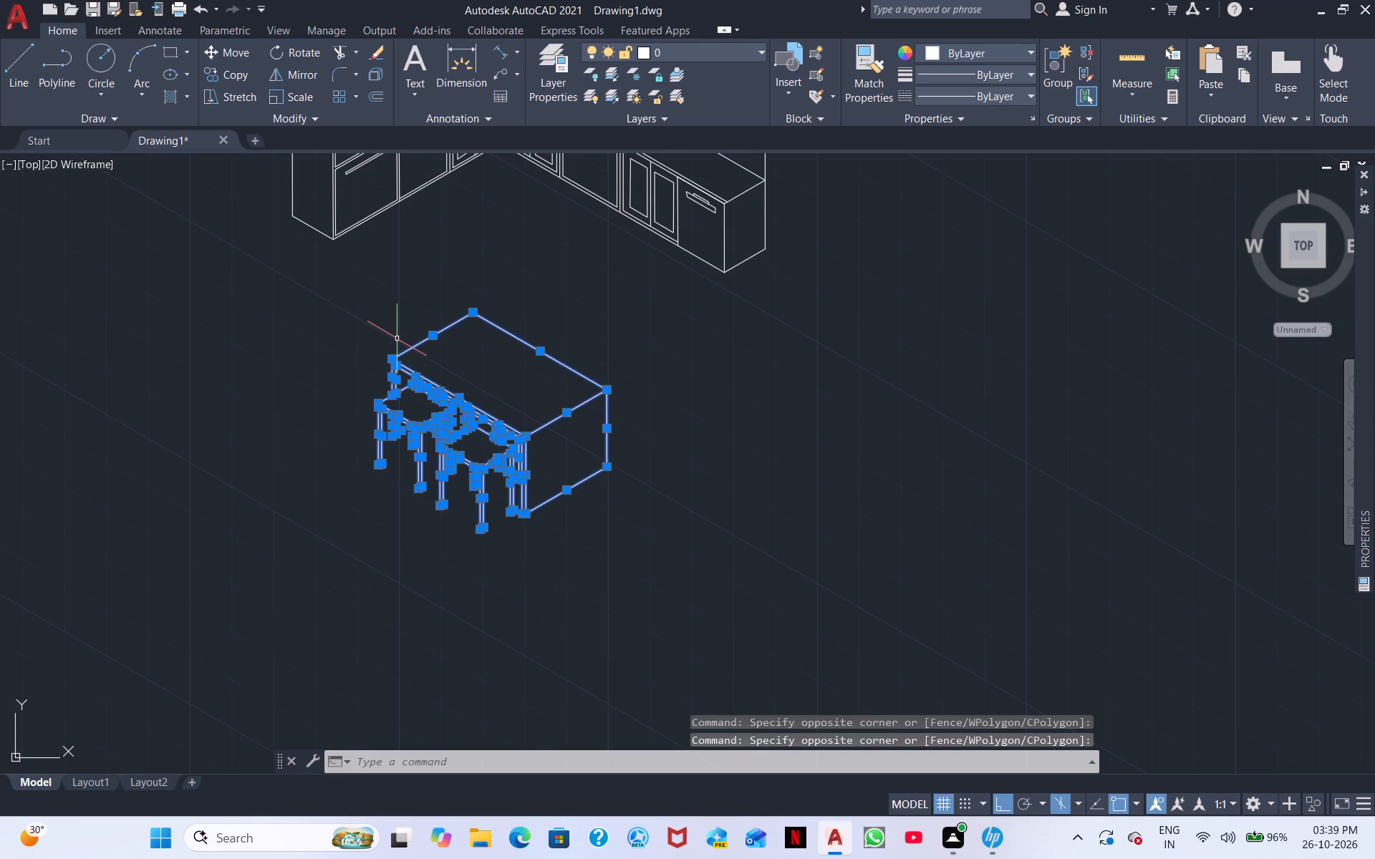
{"action": "scroll", "coordinate": [432, 321], "scroll_direction": "up", "scroll_amount": 2}
{"action": "scroll", "coordinate": [573, 420], "scroll_direction": "up", "scroll_amount": 2}
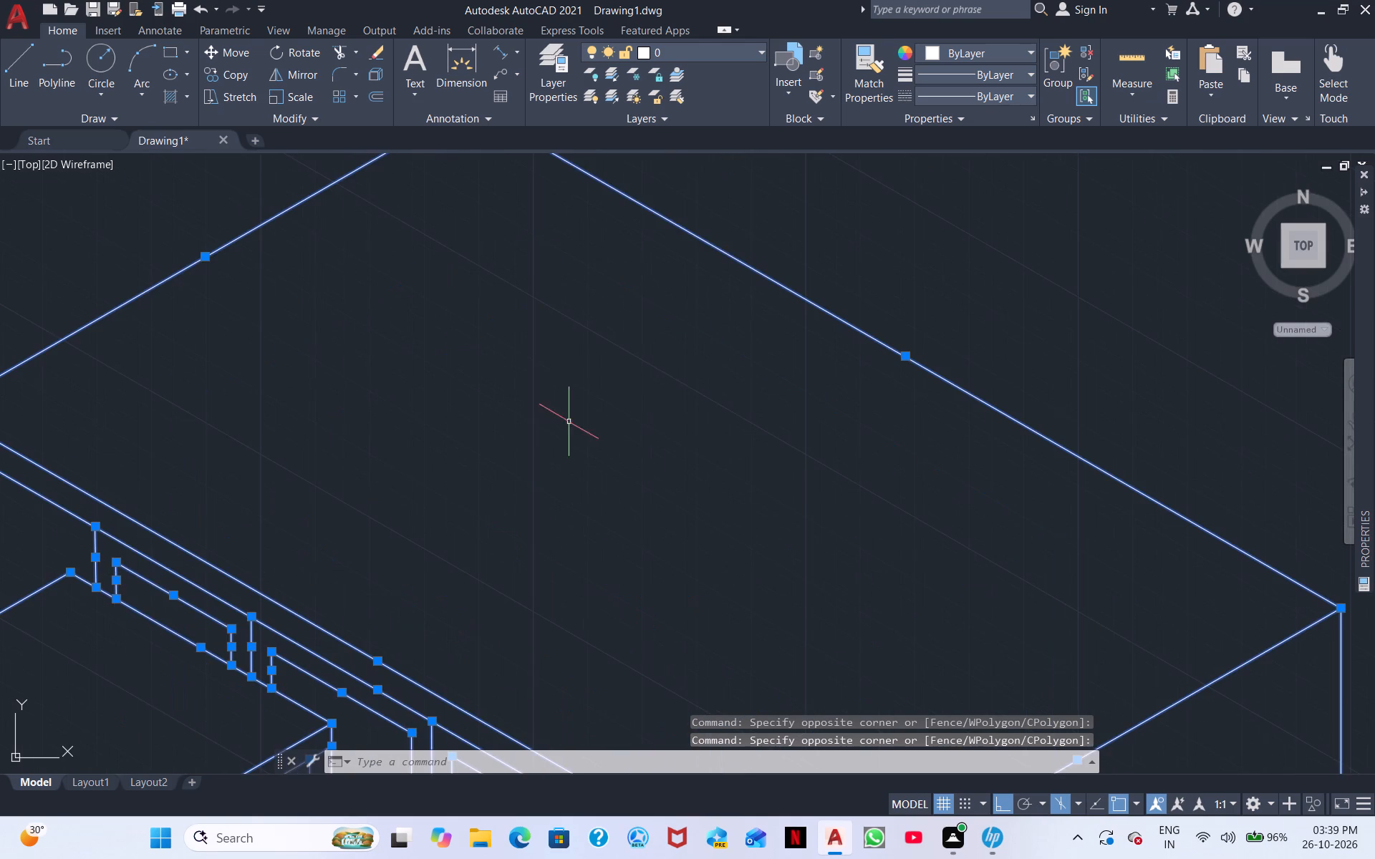
{"action": "right_click", "coordinate": [557, 433]}
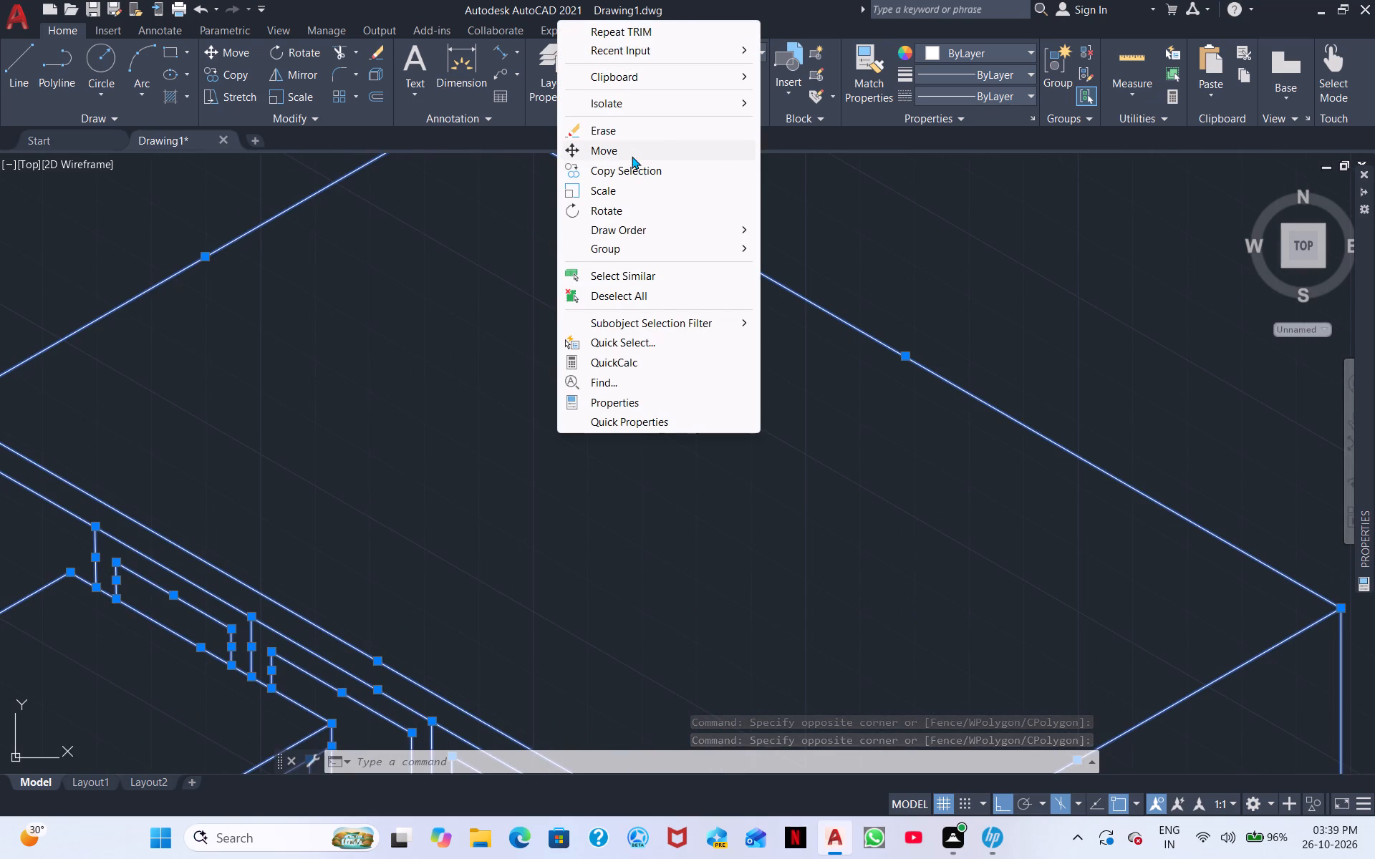
{"action": "left_click", "coordinate": [632, 156]}
{"action": "middle_click_drag", "start_coordinate": [559, 490], "coordinate": [576, 280]}
{"action": "scroll", "coordinate": [607, 316], "scroll_direction": "down", "scroll_amount": 3}
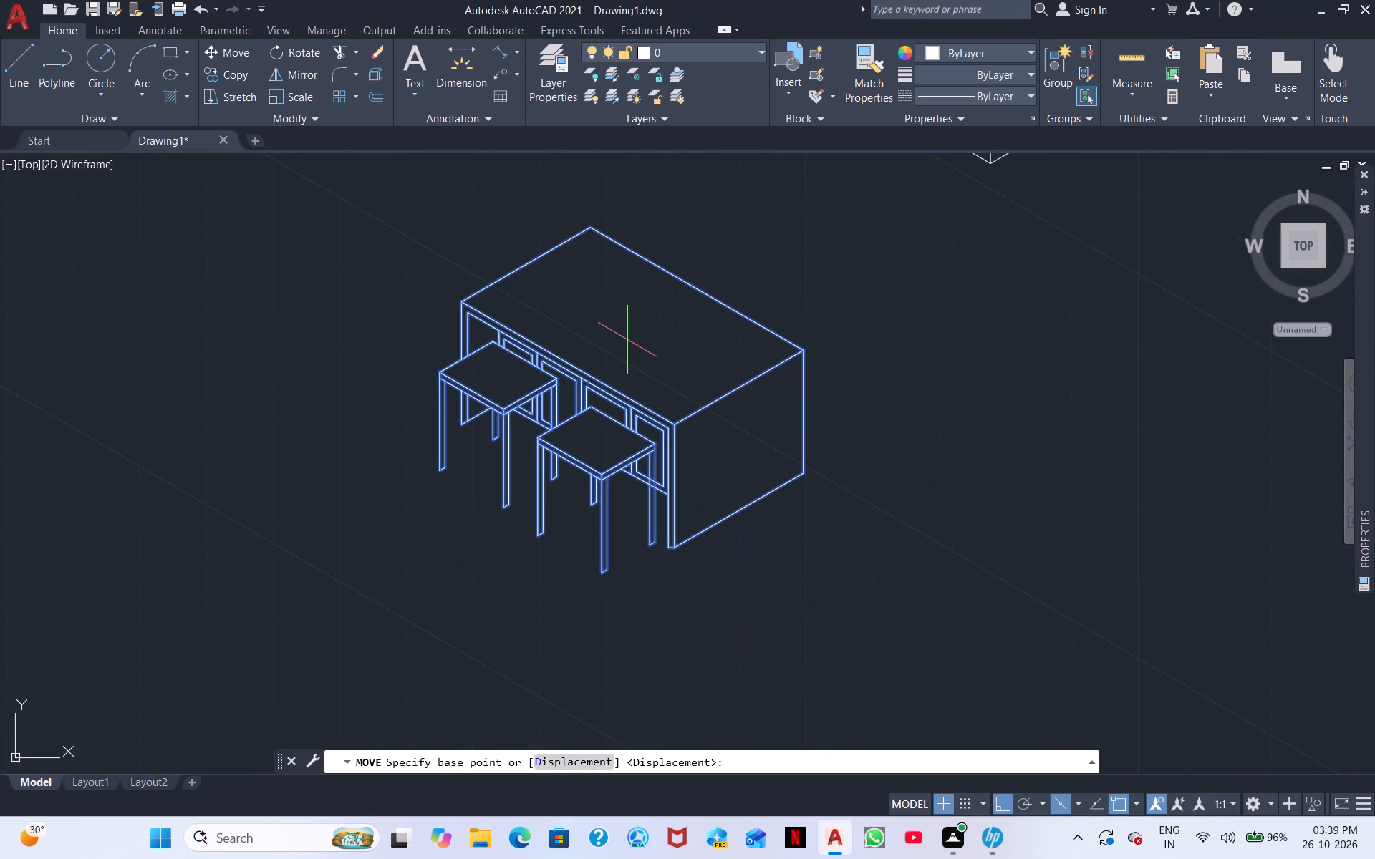
{"action": "middle_click_drag", "start_coordinate": [627, 340], "coordinate": [652, 276]}
{"action": "middle_click_drag", "start_coordinate": [652, 276], "coordinate": [652, 529]}
{"action": "scroll", "coordinate": [652, 529], "scroll_direction": "down", "scroll_amount": 2}
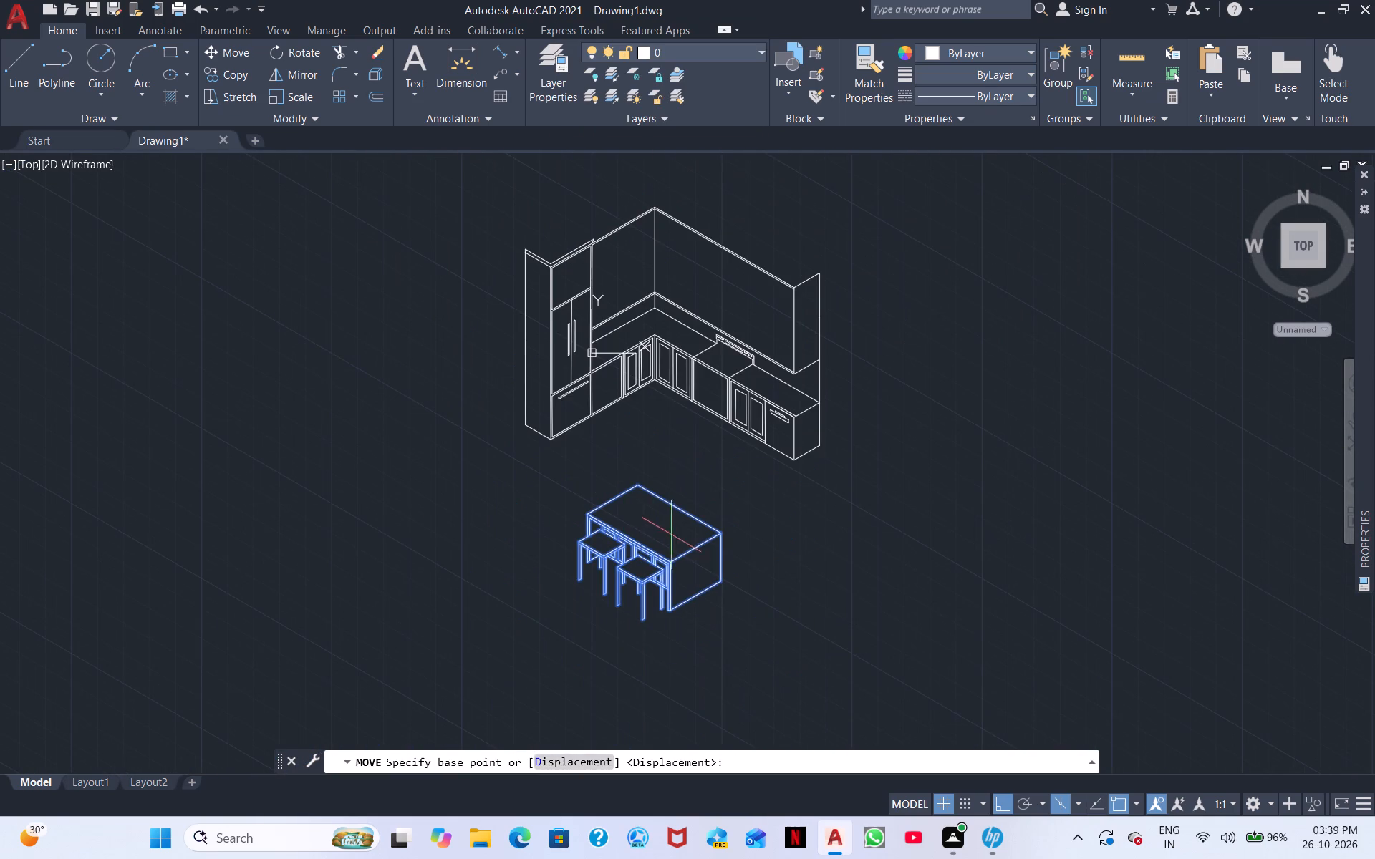
{"action": "left_click_drag", "start_coordinate": [640, 513], "coordinate": [638, 496]}
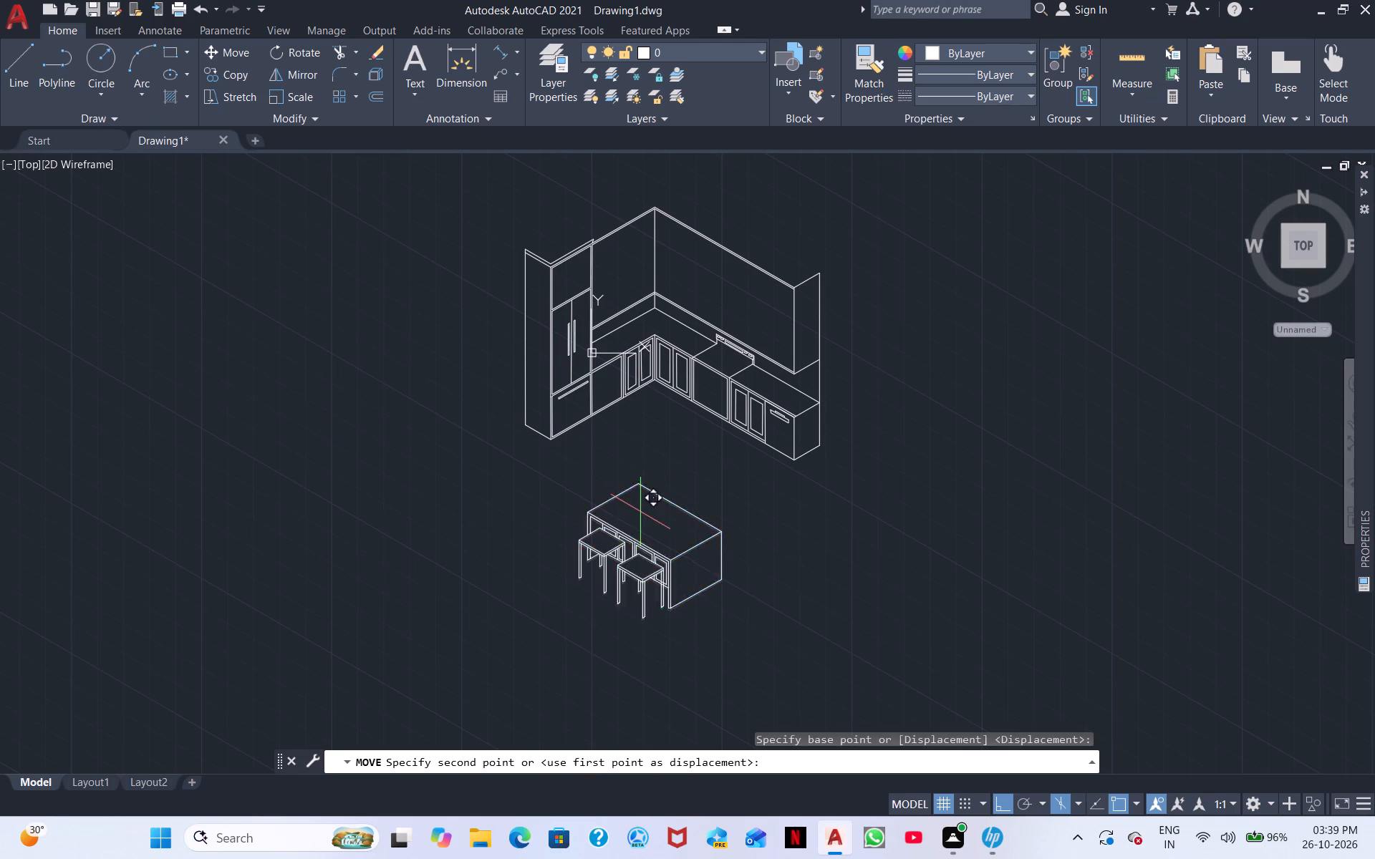
{"action": "left_click_drag", "start_coordinate": [638, 496], "coordinate": [635, 480]}
{"action": "scroll", "coordinate": [623, 383], "scroll_direction": "up", "scroll_amount": 3}
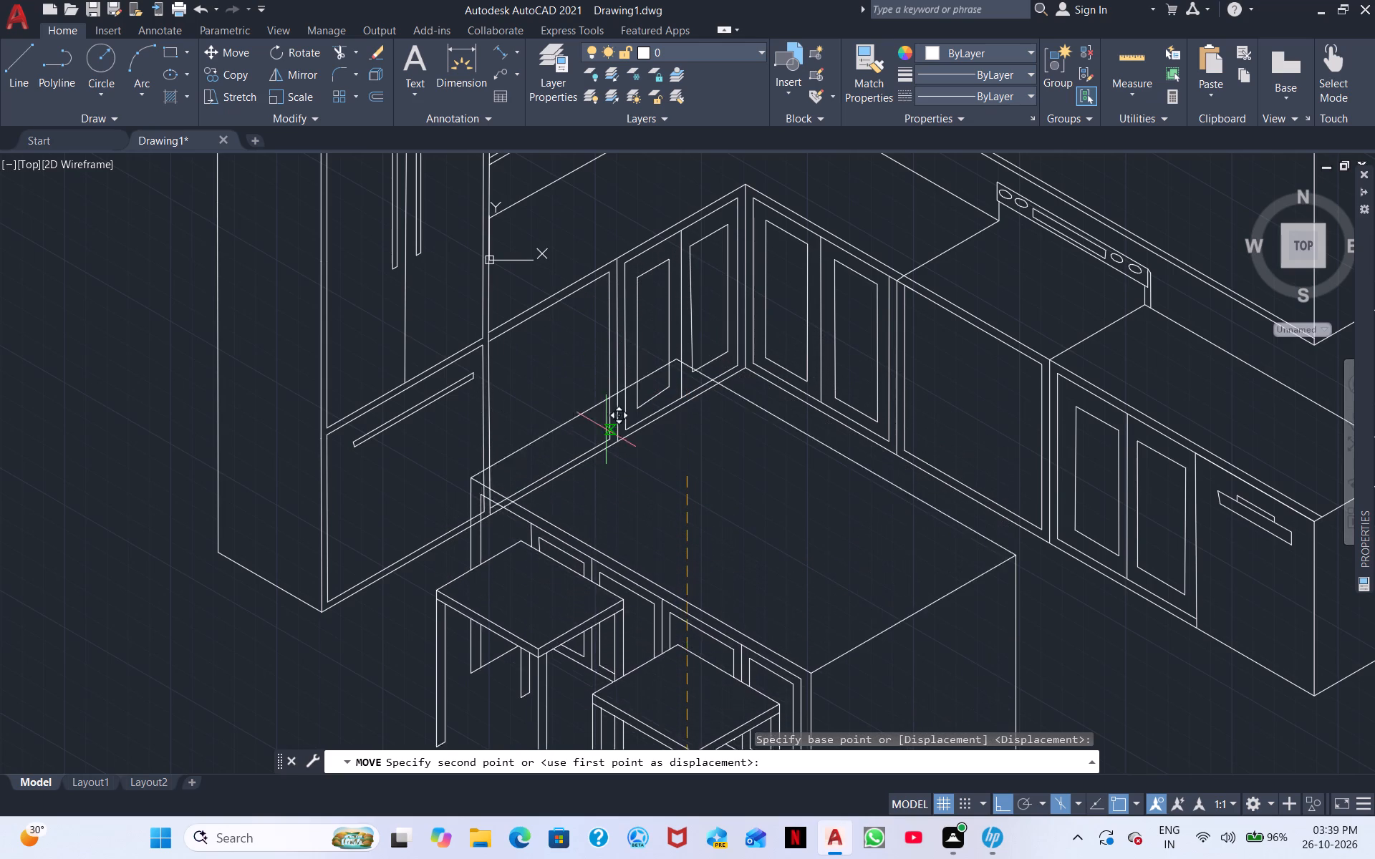
{"action": "left_click", "coordinate": [1008, 807]}
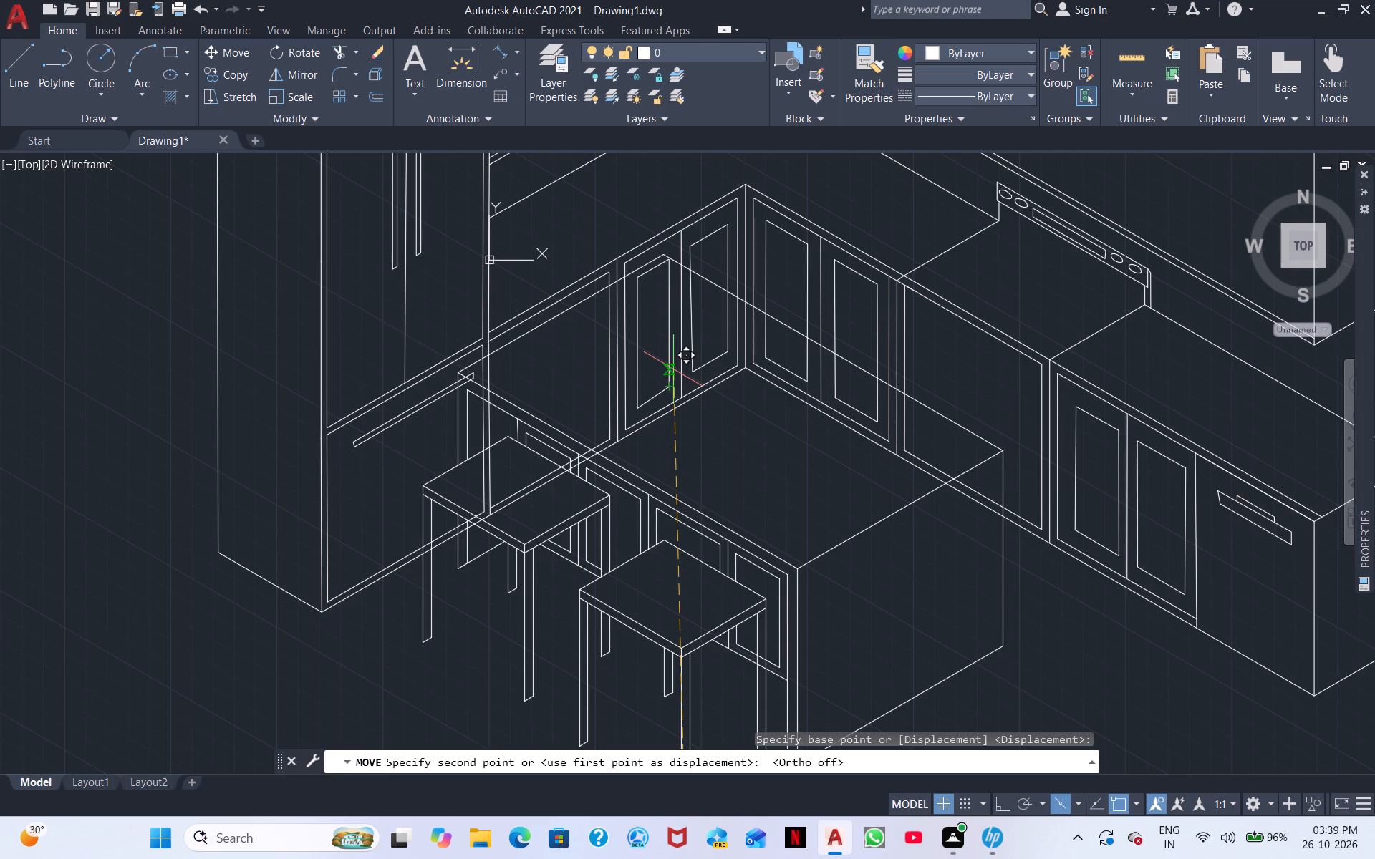
{"action": "double_click", "coordinate": [673, 369]}
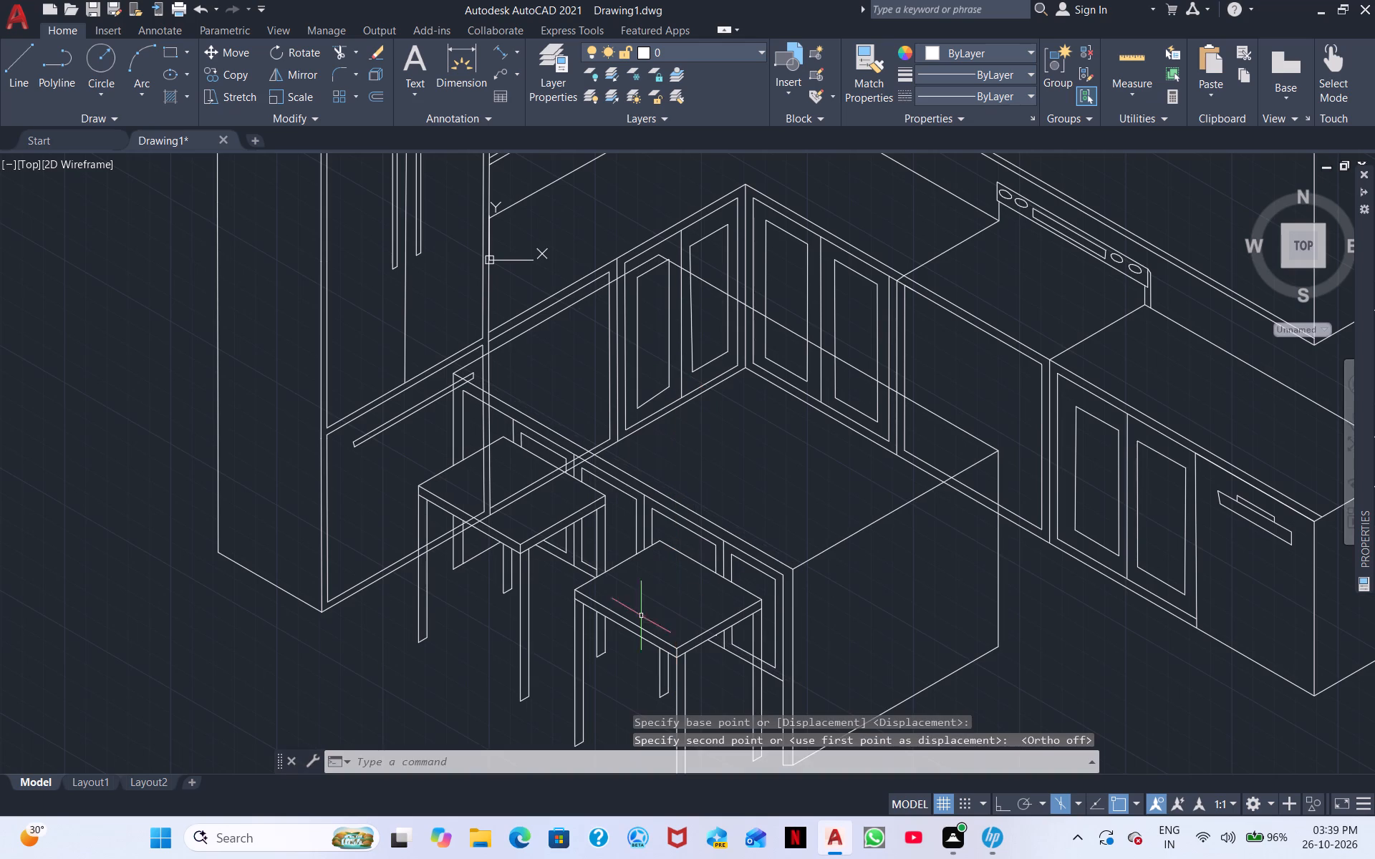
Trim away the part of the tall cabinet's drawer handle that crosses the island's near corner.
{"action": "scroll", "coordinate": [360, 455], "scroll_direction": "up", "scroll_amount": 2}
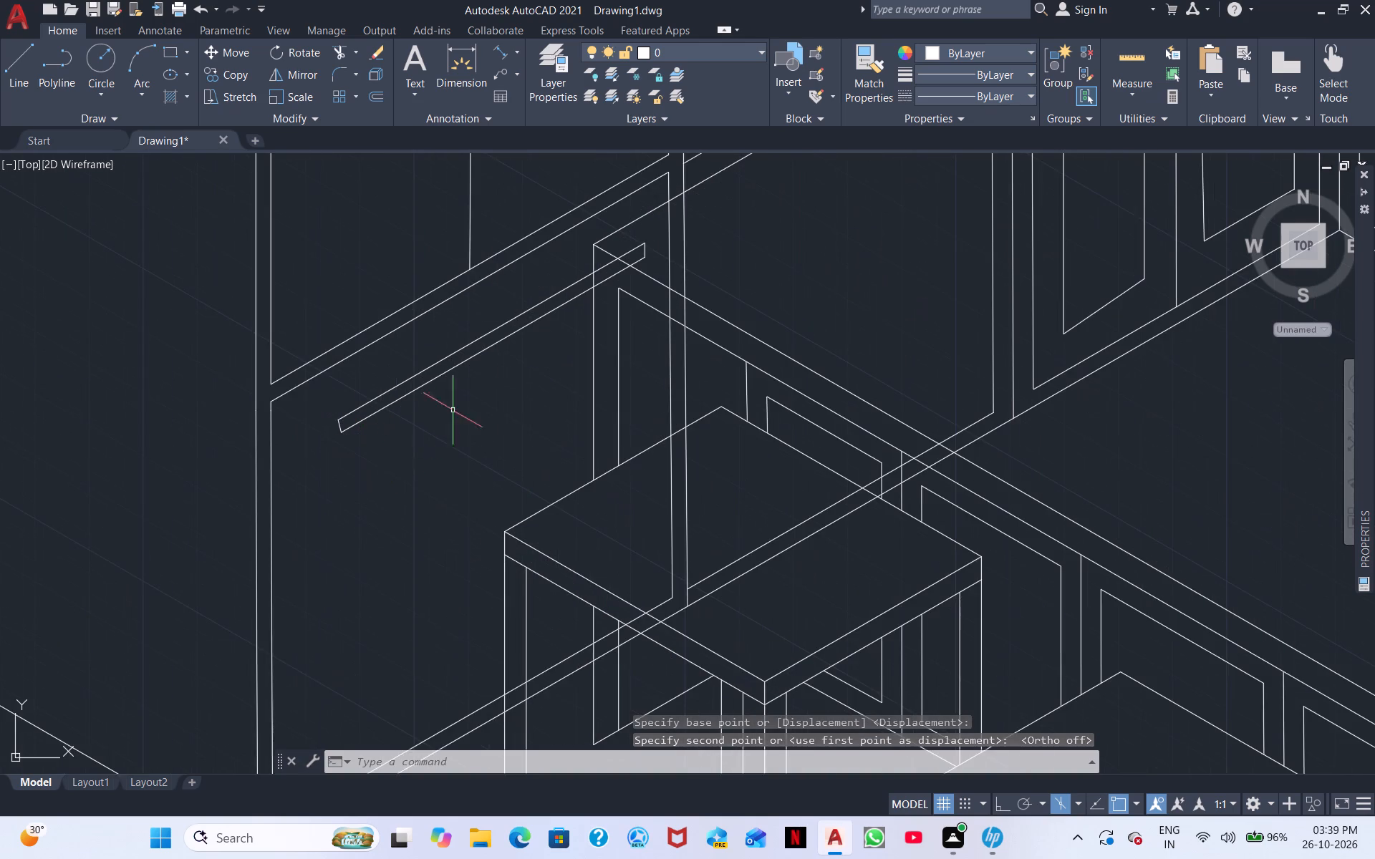
{"action": "middle_click_drag", "start_coordinate": [465, 402], "coordinate": [289, 509]}
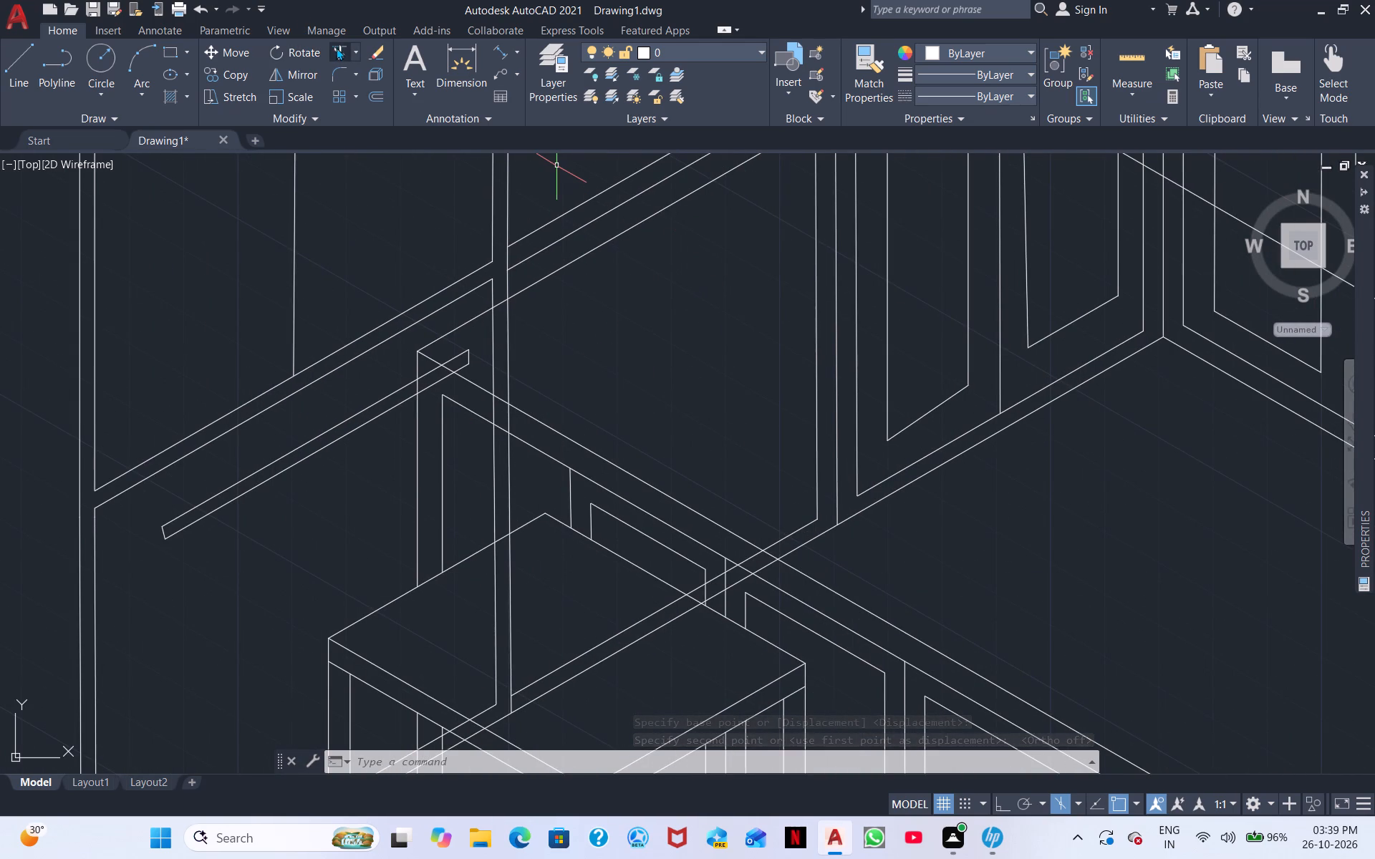
{"action": "left_click", "coordinate": [337, 47]}
{"action": "left_click", "coordinate": [428, 387]}
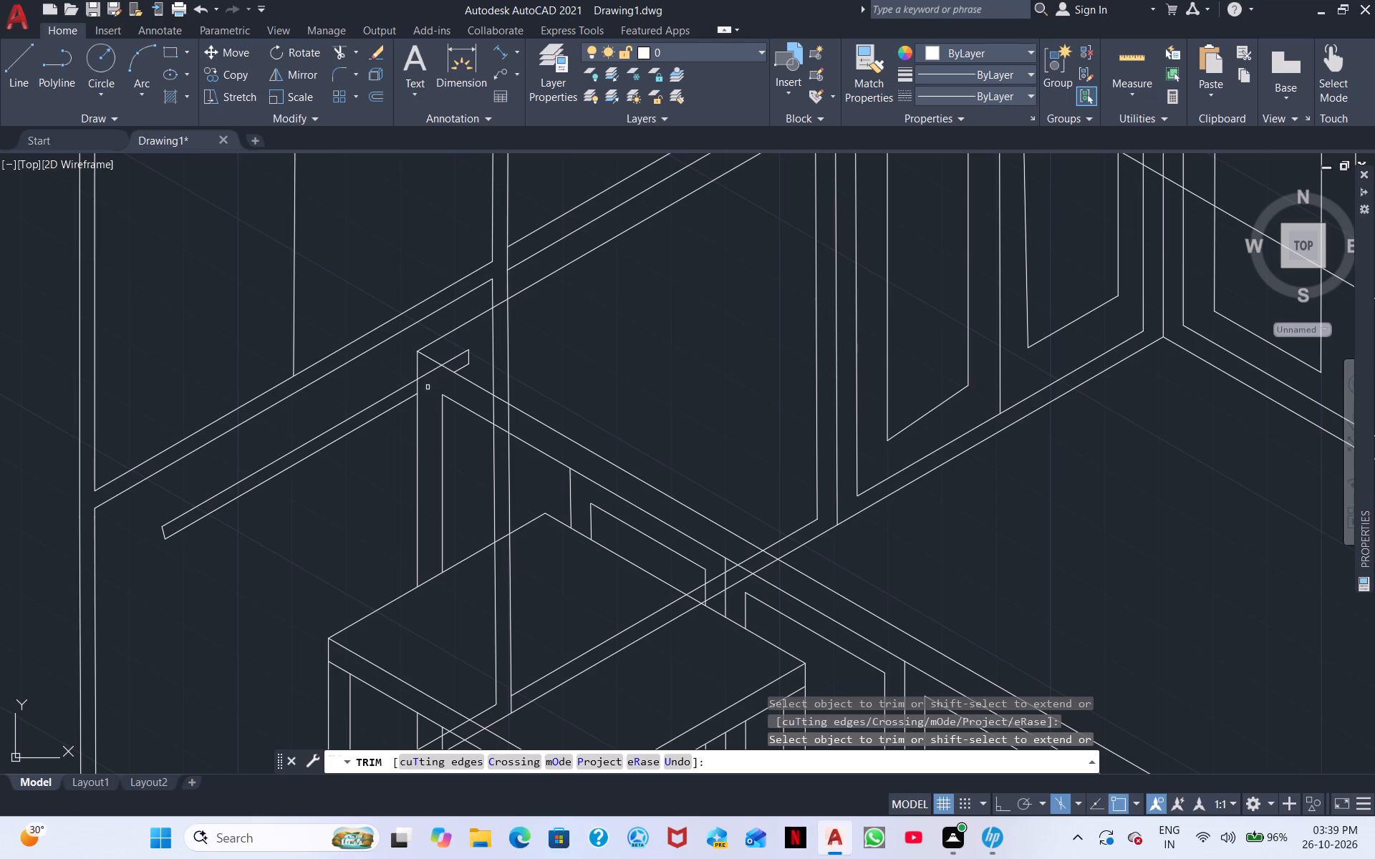
{"action": "left_click", "coordinate": [433, 374]}
{"action": "left_click", "coordinate": [453, 356]}
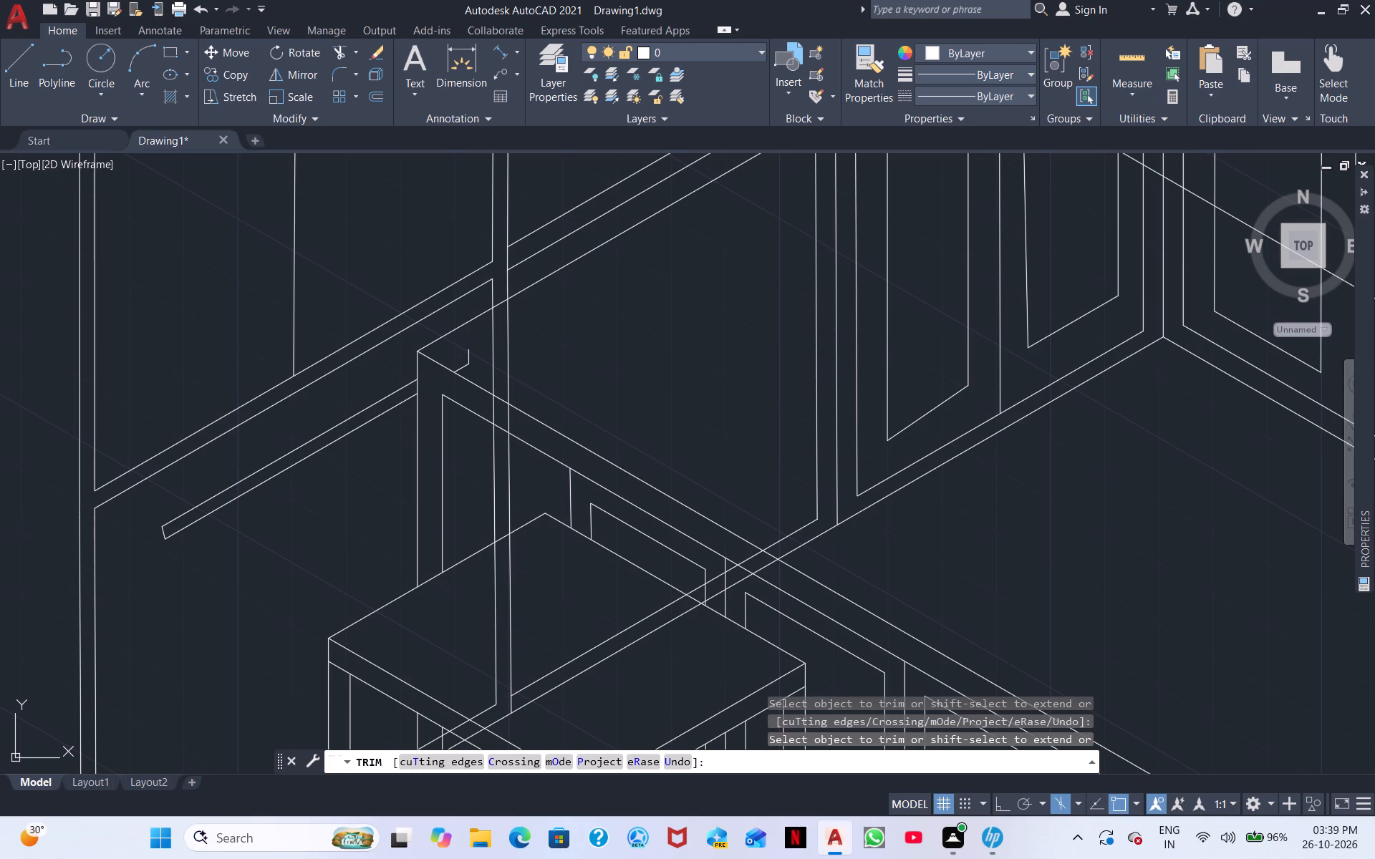
{"action": "left_click", "coordinate": [460, 368]}
{"action": "left_click", "coordinate": [466, 362]}
Trim away the tall cabinet's vertical and bottom lines crossing the island top's near corner and the first stool's seat.
{"action": "left_click_drag", "start_coordinate": [475, 353], "coordinate": [541, 333]}
{"action": "scroll", "coordinate": [564, 339], "scroll_direction": "down", "scroll_amount": 2}
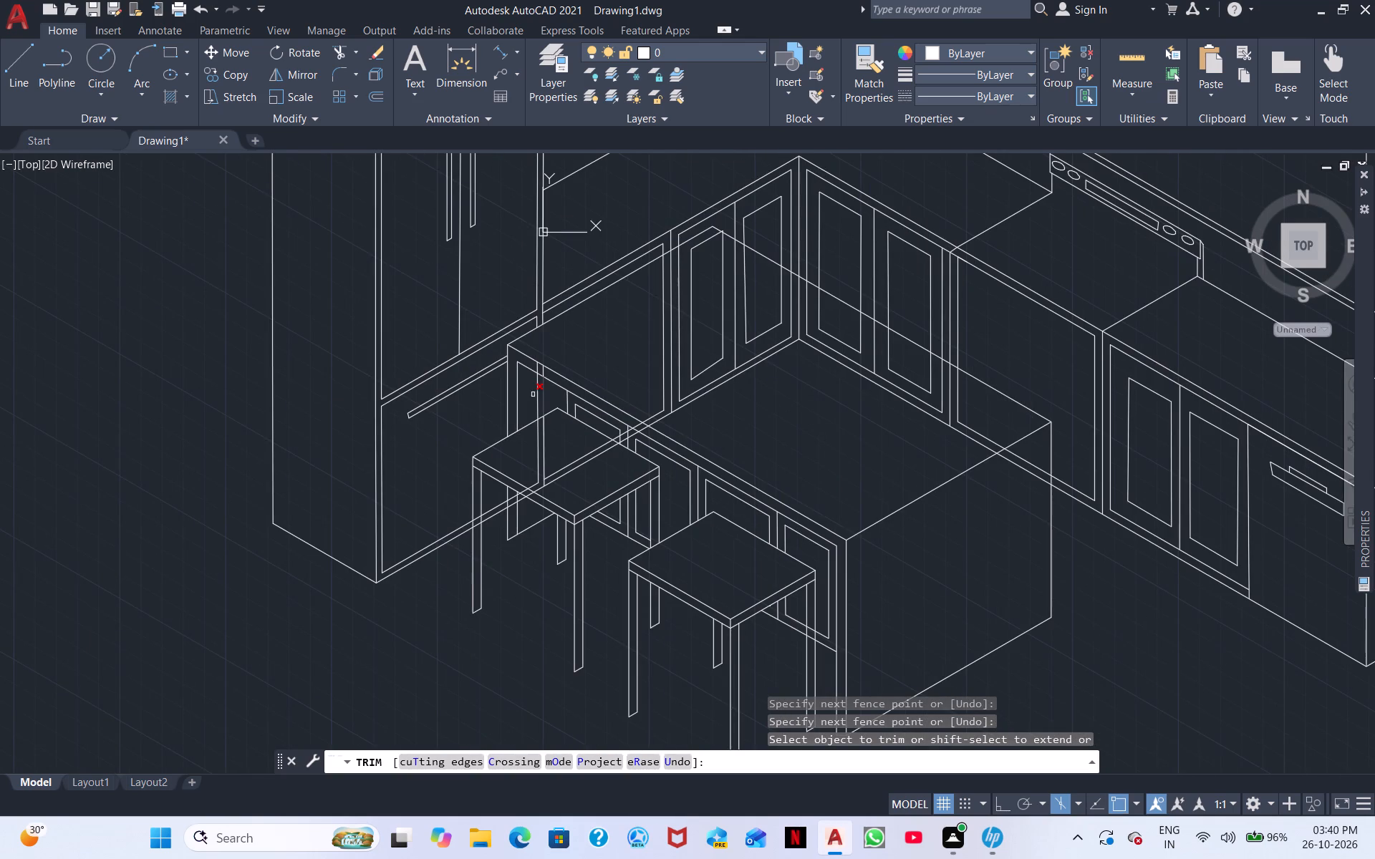
{"action": "scroll", "coordinate": [533, 394], "scroll_direction": "up", "scroll_amount": 2}
{"action": "scroll", "coordinate": [561, 545], "scroll_direction": "down", "scroll_amount": 2}
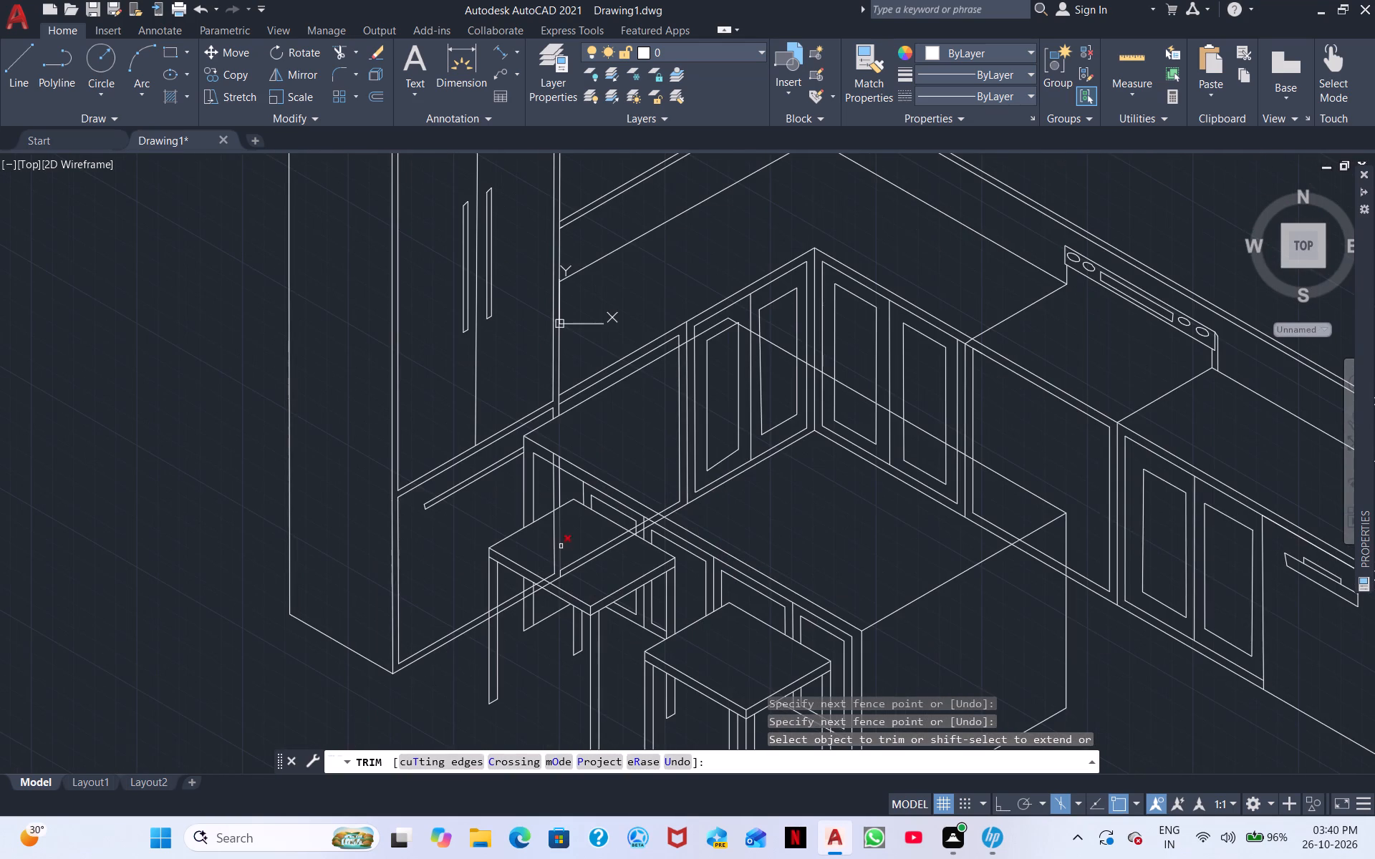
{"action": "scroll", "coordinate": [552, 558], "scroll_direction": "up", "scroll_amount": 1}
{"action": "left_click_drag", "start_coordinate": [543, 538], "coordinate": [546, 553]}
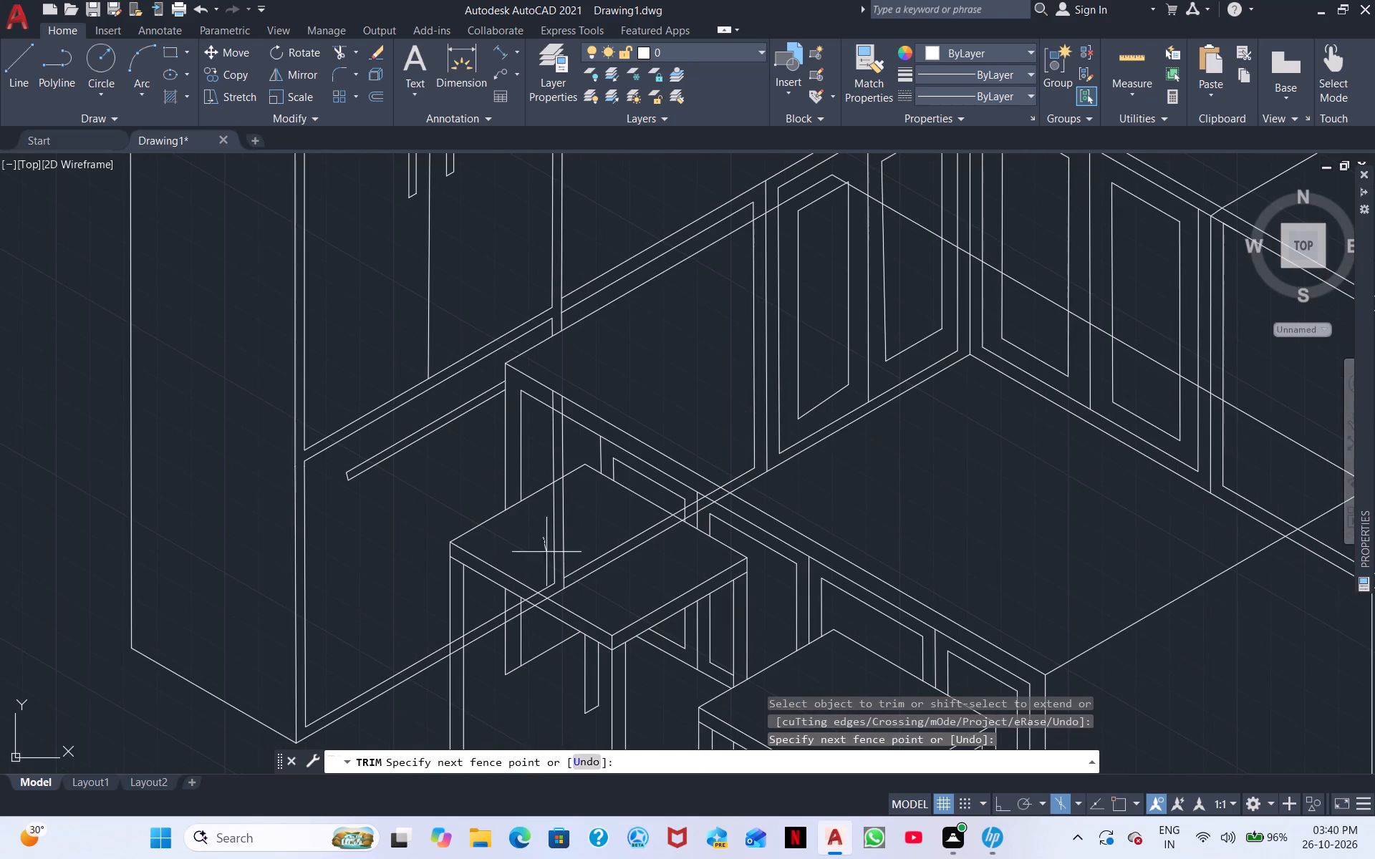
{"action": "left_click_drag", "start_coordinate": [546, 553], "coordinate": [559, 568]}
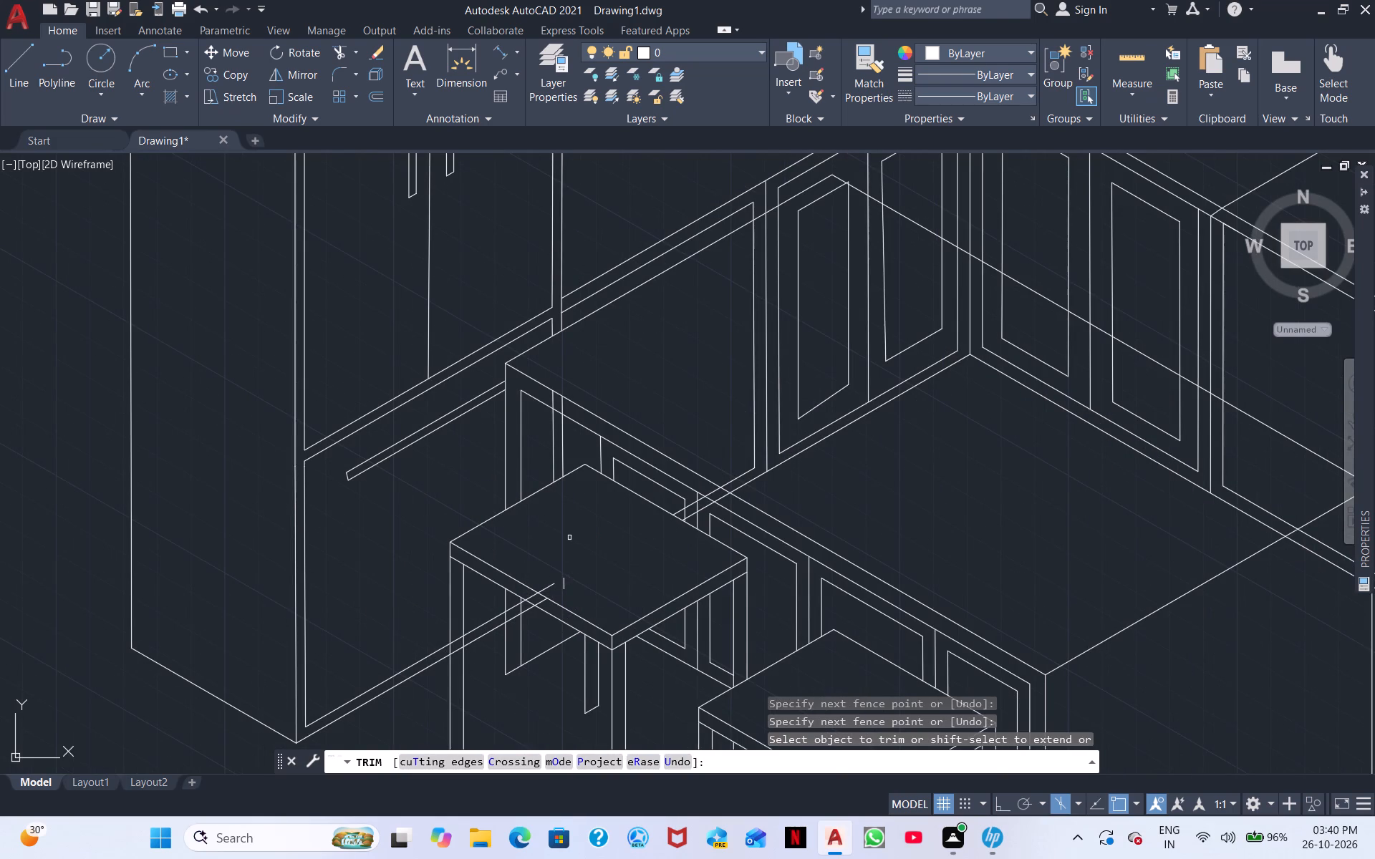
{"action": "left_click", "coordinate": [566, 580]}
{"action": "left_click", "coordinate": [547, 586]}
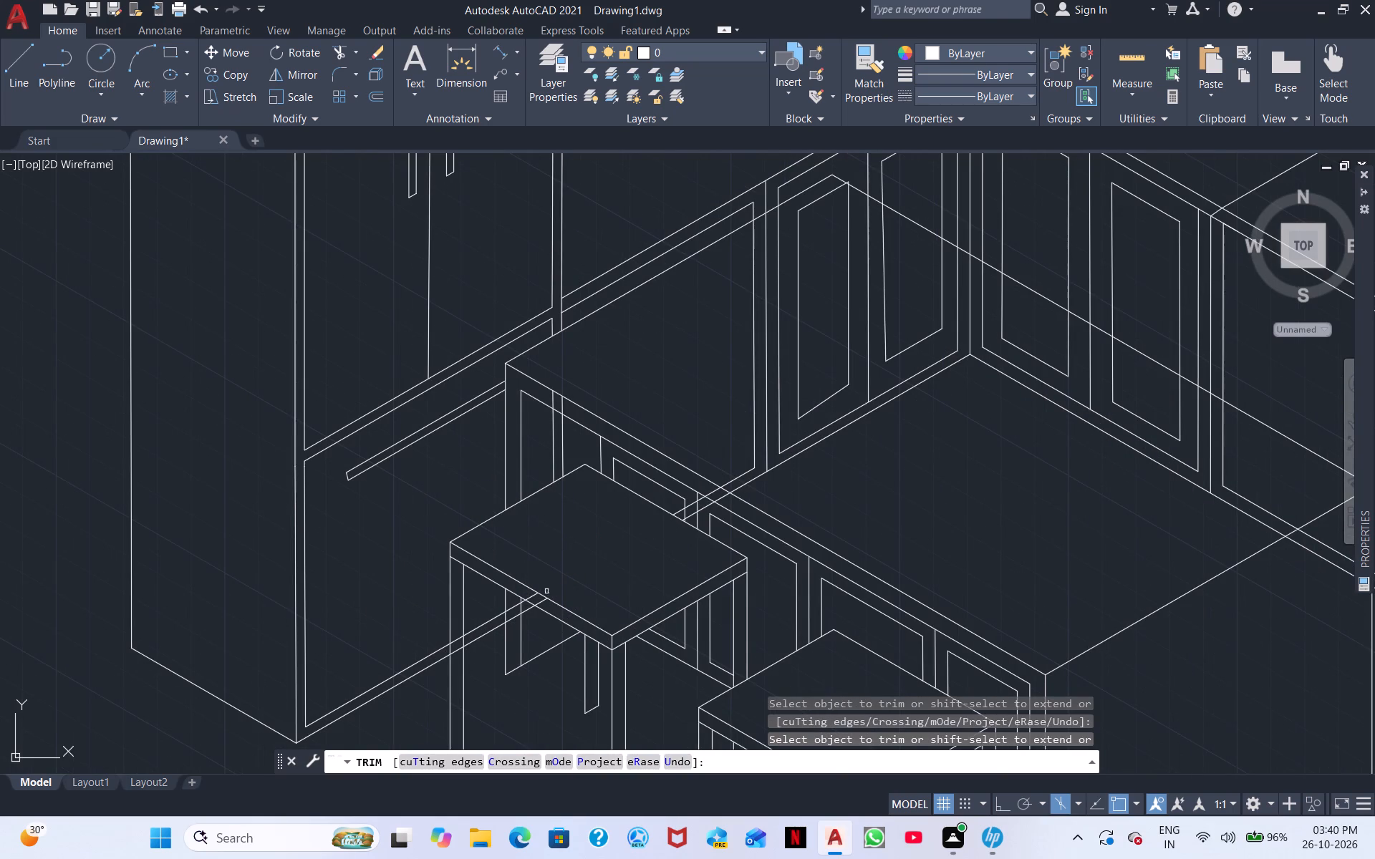
Trim the tall cabinet's bottom lines crossing the first stool's seat edge, front leg and island upright, plus the line extending from the upright's base.
{"action": "scroll", "coordinate": [540, 602], "scroll_direction": "up", "scroll_amount": 5}
{"action": "left_click_drag", "start_coordinate": [442, 543], "coordinate": [475, 592]}
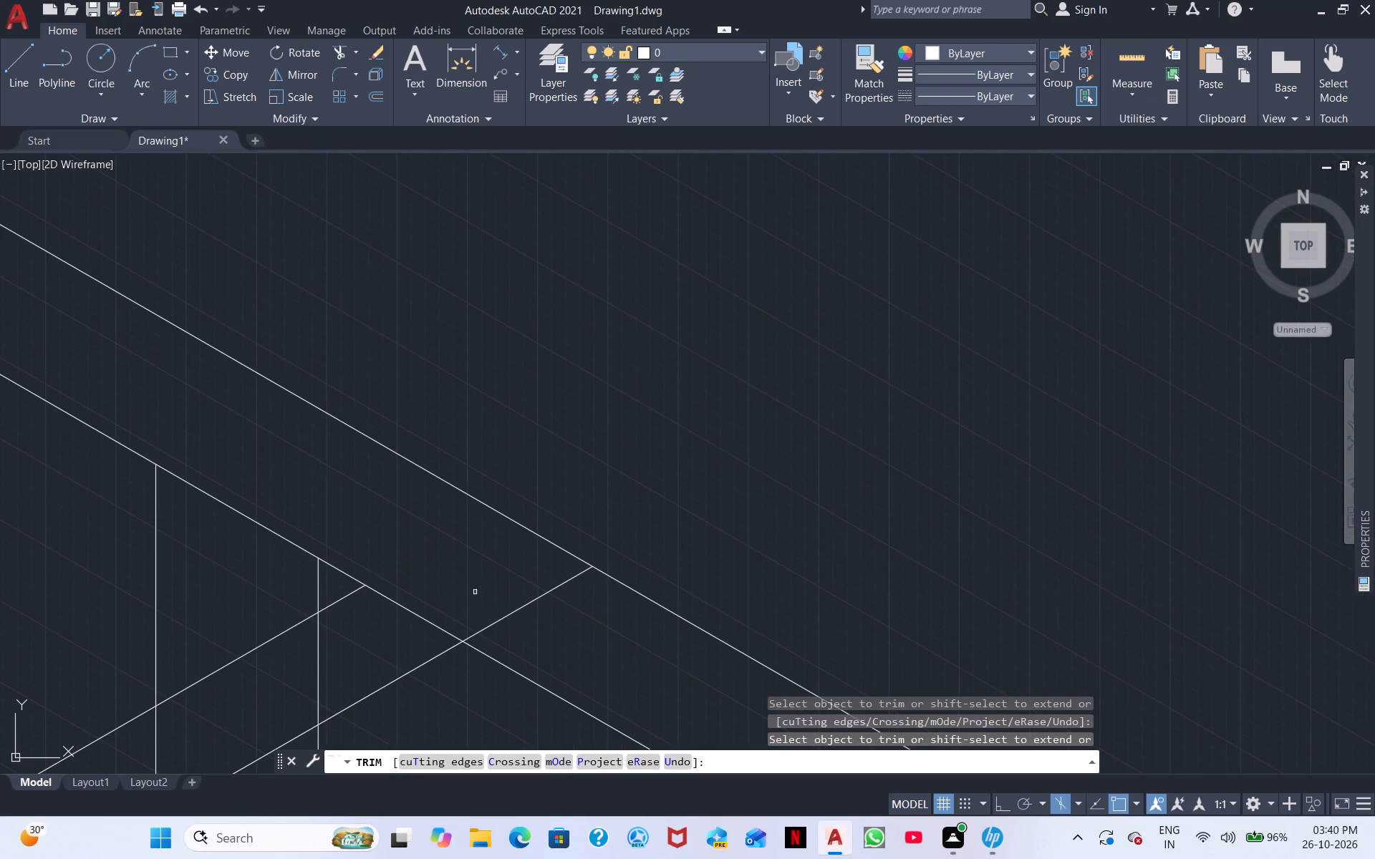
{"action": "left_click_drag", "start_coordinate": [475, 592], "coordinate": [506, 630]}
{"action": "left_click", "coordinate": [506, 618]}
{"action": "scroll", "coordinate": [546, 644], "scroll_direction": "down", "scroll_amount": 2}
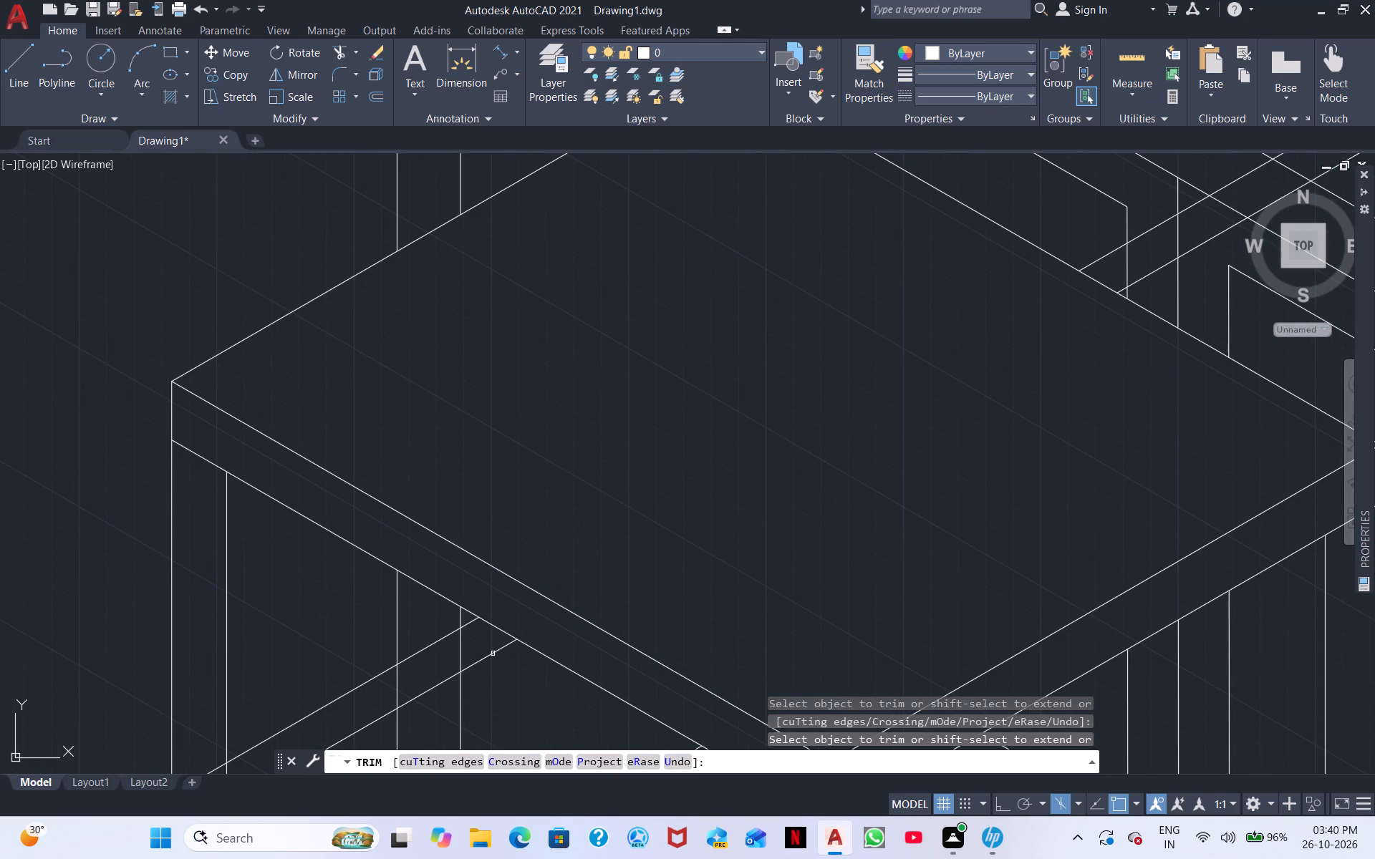
{"action": "left_click_drag", "start_coordinate": [427, 638], "coordinate": [428, 722]}
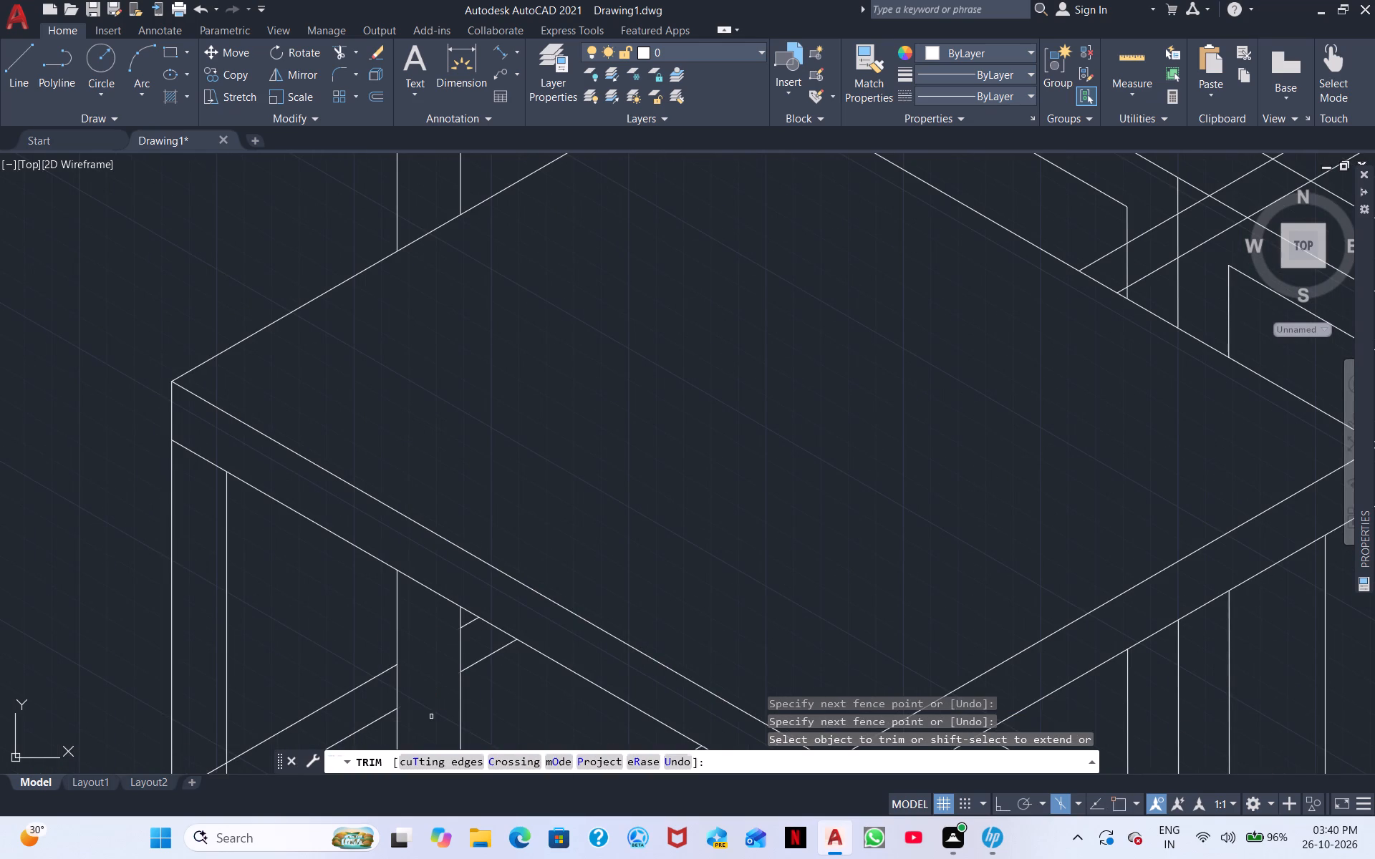
{"action": "middle_click_drag", "start_coordinate": [430, 707], "coordinate": [455, 447]}
{"action": "scroll", "coordinate": [455, 446], "scroll_direction": "down", "scroll_amount": 1}
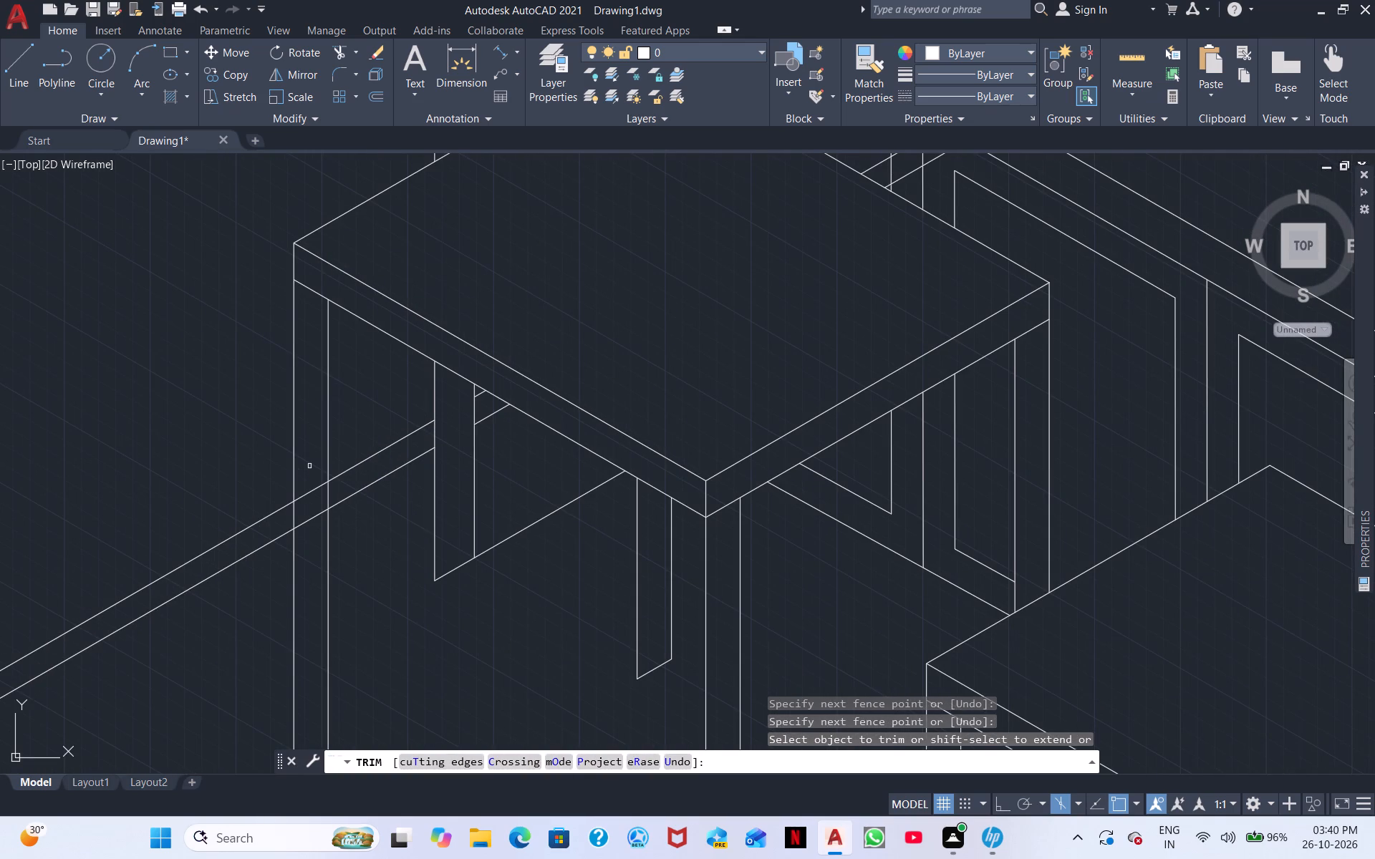
{"action": "left_click_drag", "start_coordinate": [309, 466], "coordinate": [302, 533]}
{"action": "scroll", "coordinate": [505, 548], "scroll_direction": "down", "scroll_amount": 1}
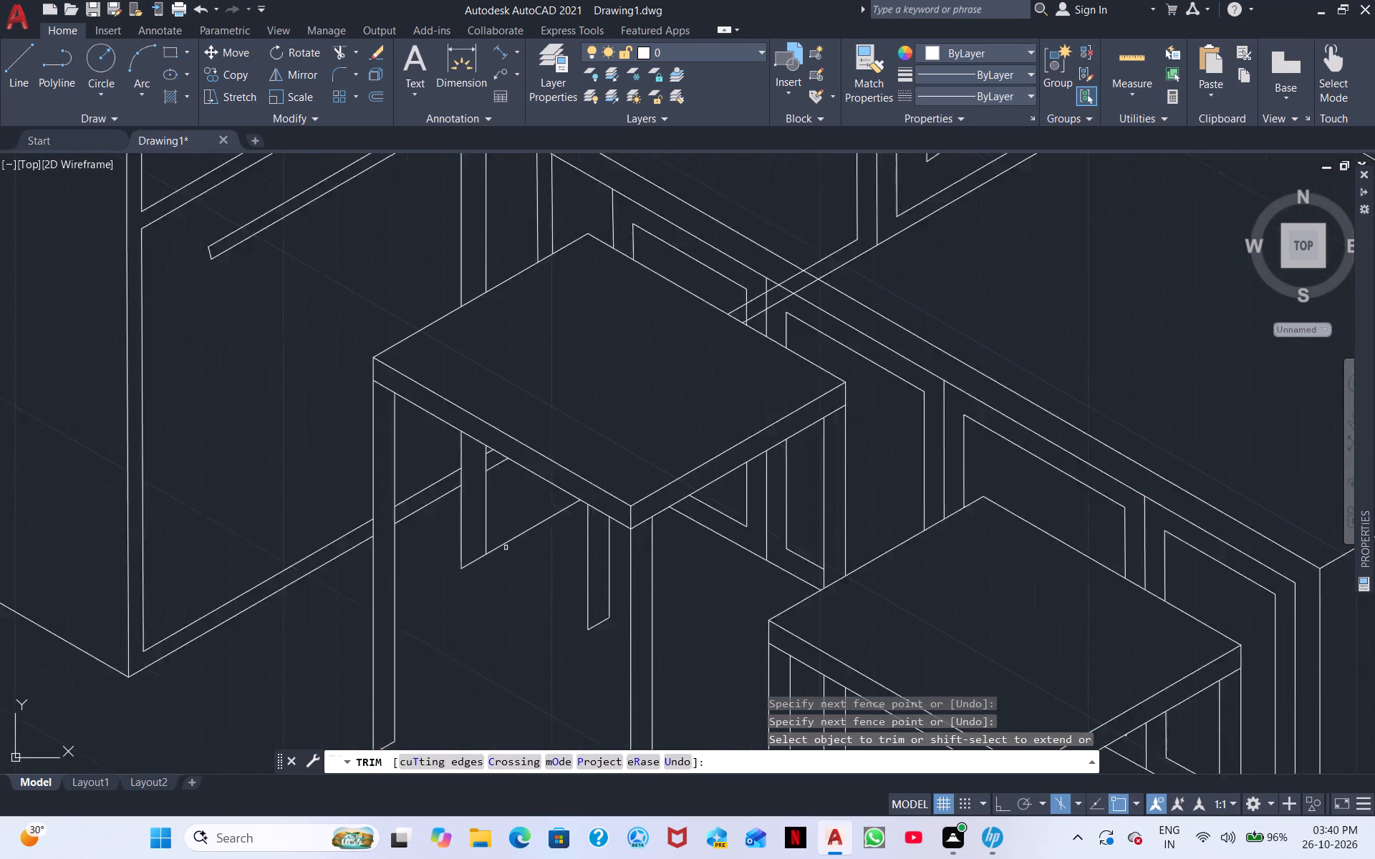
{"action": "scroll", "coordinate": [506, 548], "scroll_direction": "down", "scroll_amount": 1}
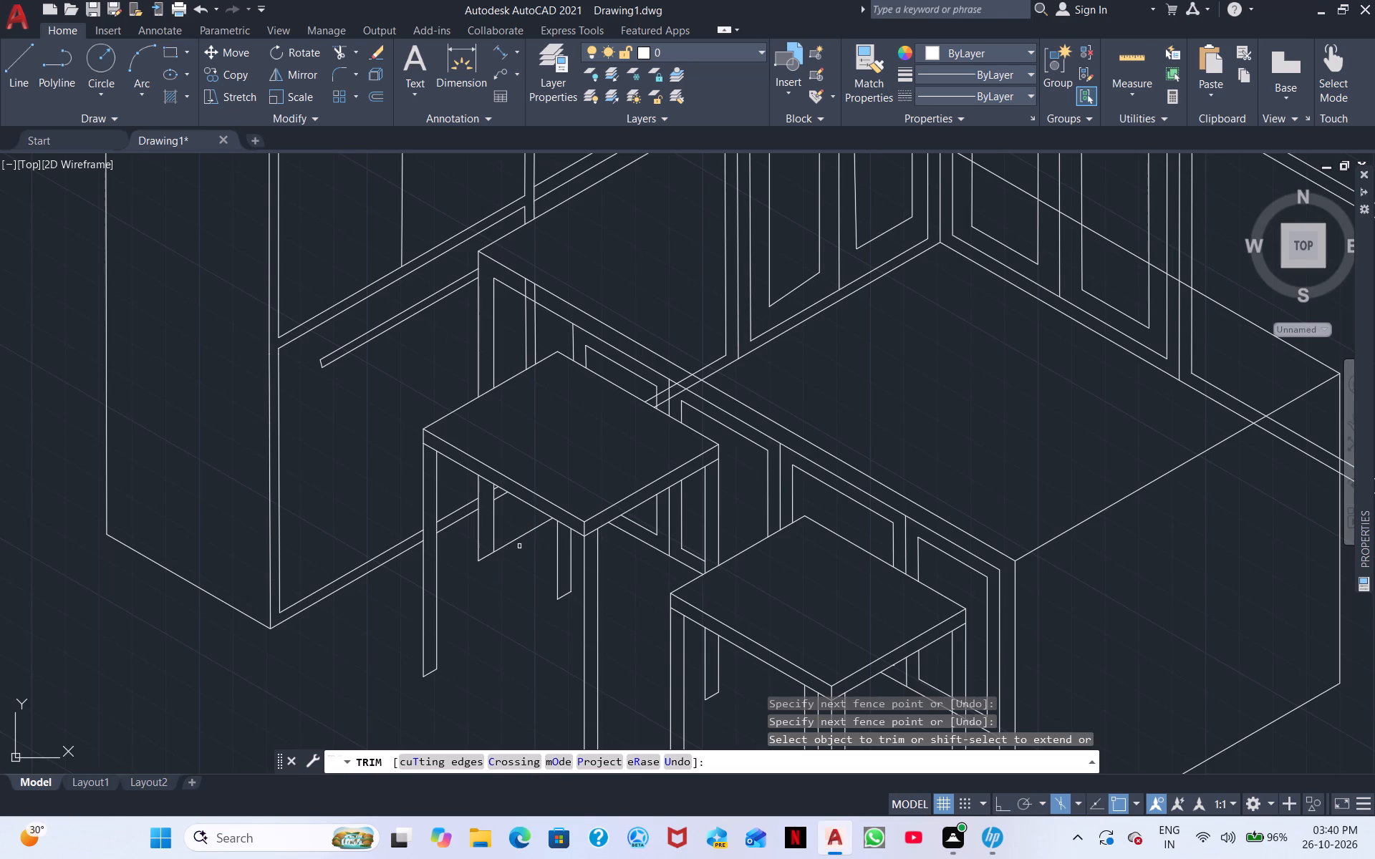
{"action": "left_click", "coordinate": [525, 537]}
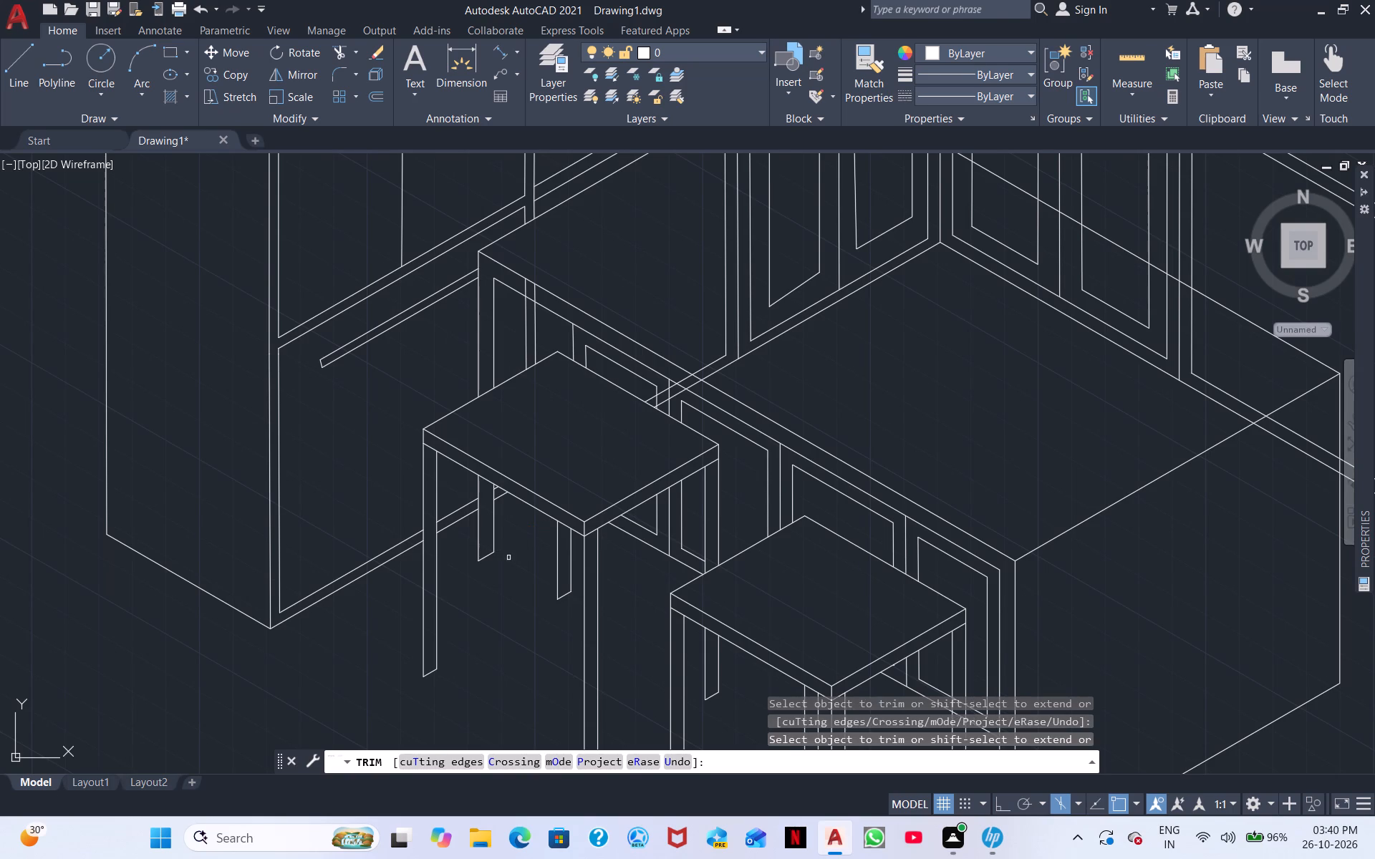
Trim the tall cabinet's remaining vertical lines crossing the island's front frame and recessed panel behind the first stool.
{"action": "scroll", "coordinate": [508, 558], "scroll_direction": "down", "scroll_amount": 1}
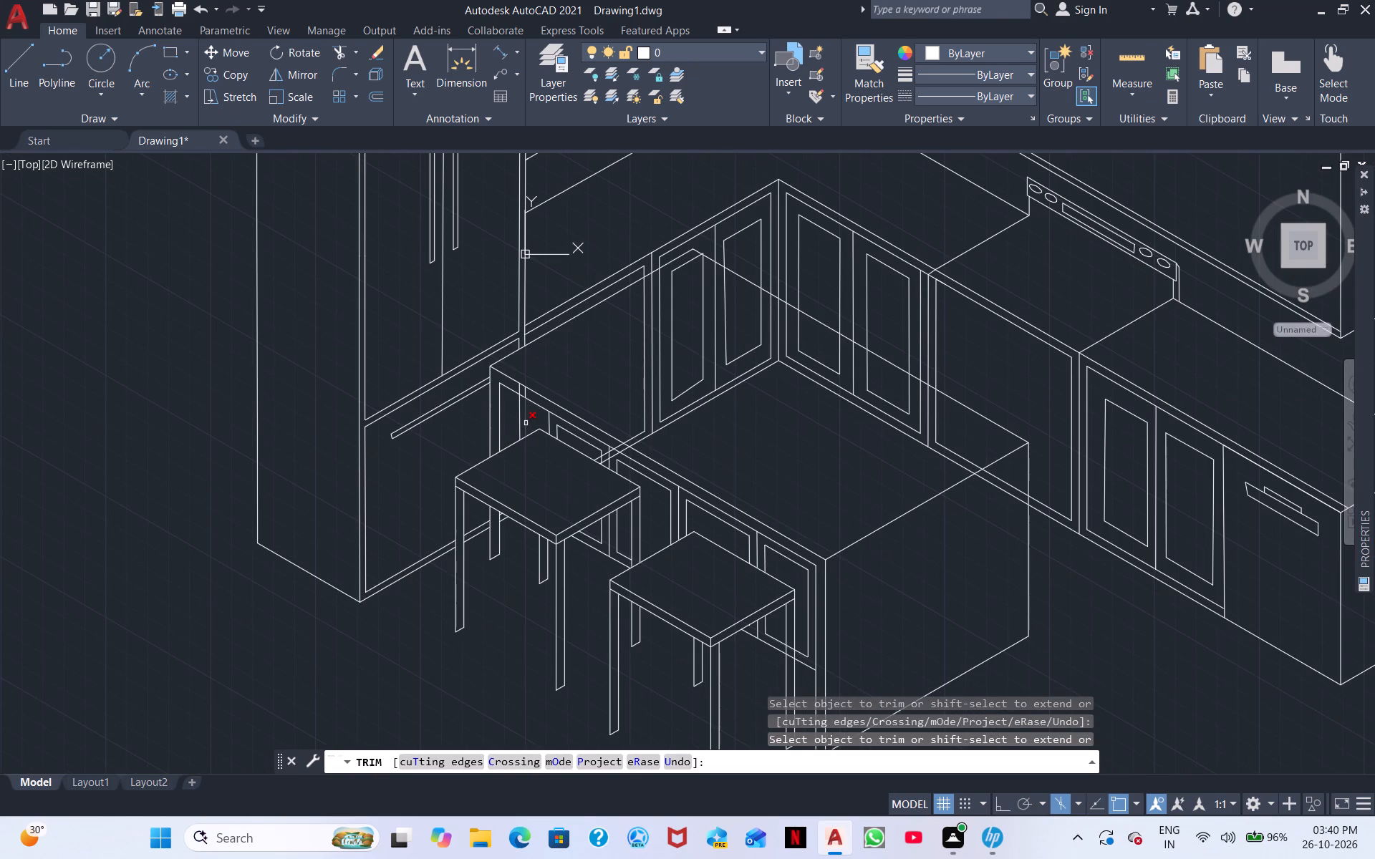
{"action": "left_click", "coordinate": [526, 423]}
{"action": "left_click", "coordinate": [521, 419]}
{"action": "scroll", "coordinate": [503, 394], "scroll_direction": "up", "scroll_amount": 3}
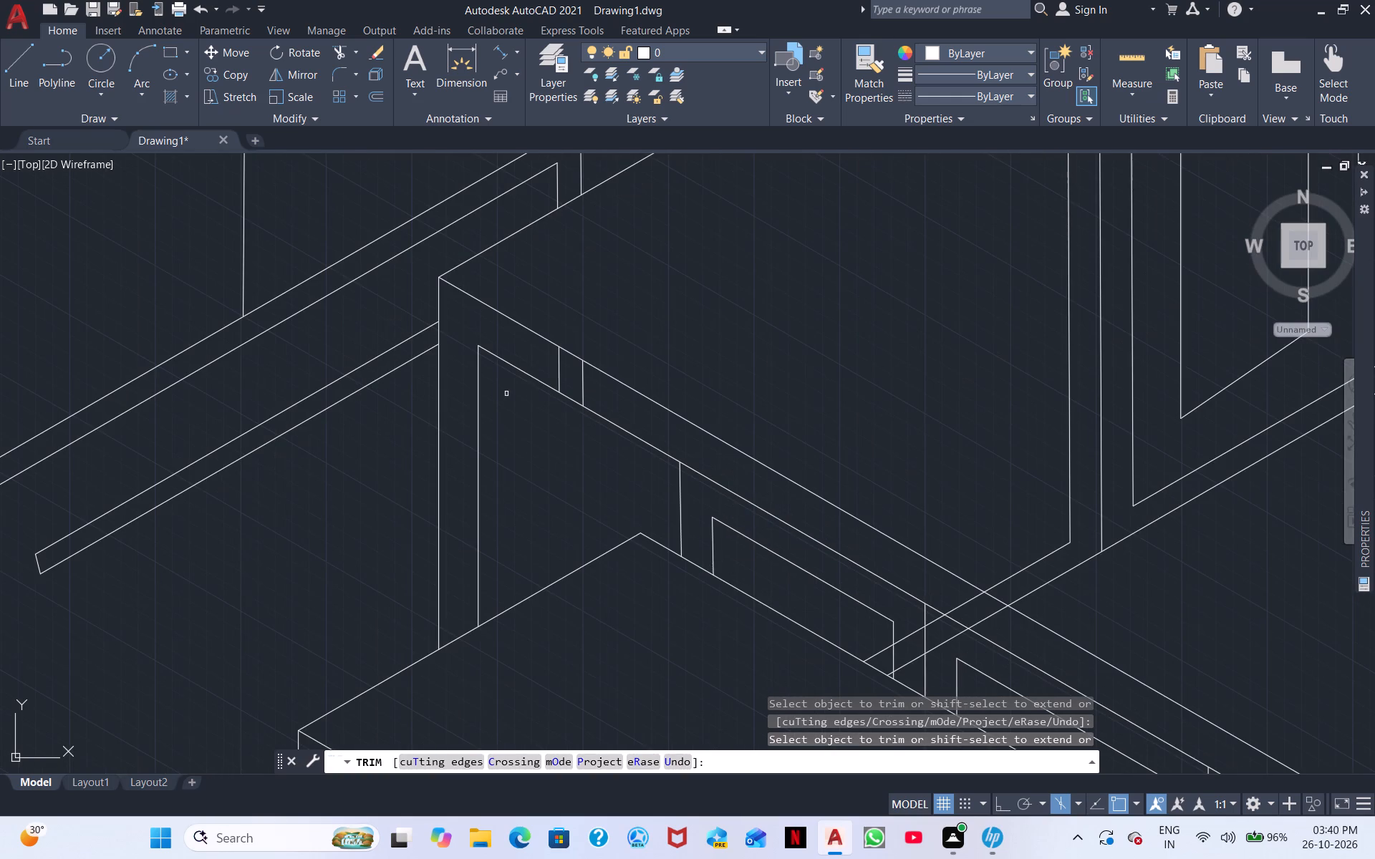
{"action": "left_click_drag", "start_coordinate": [543, 354], "coordinate": [582, 384]}
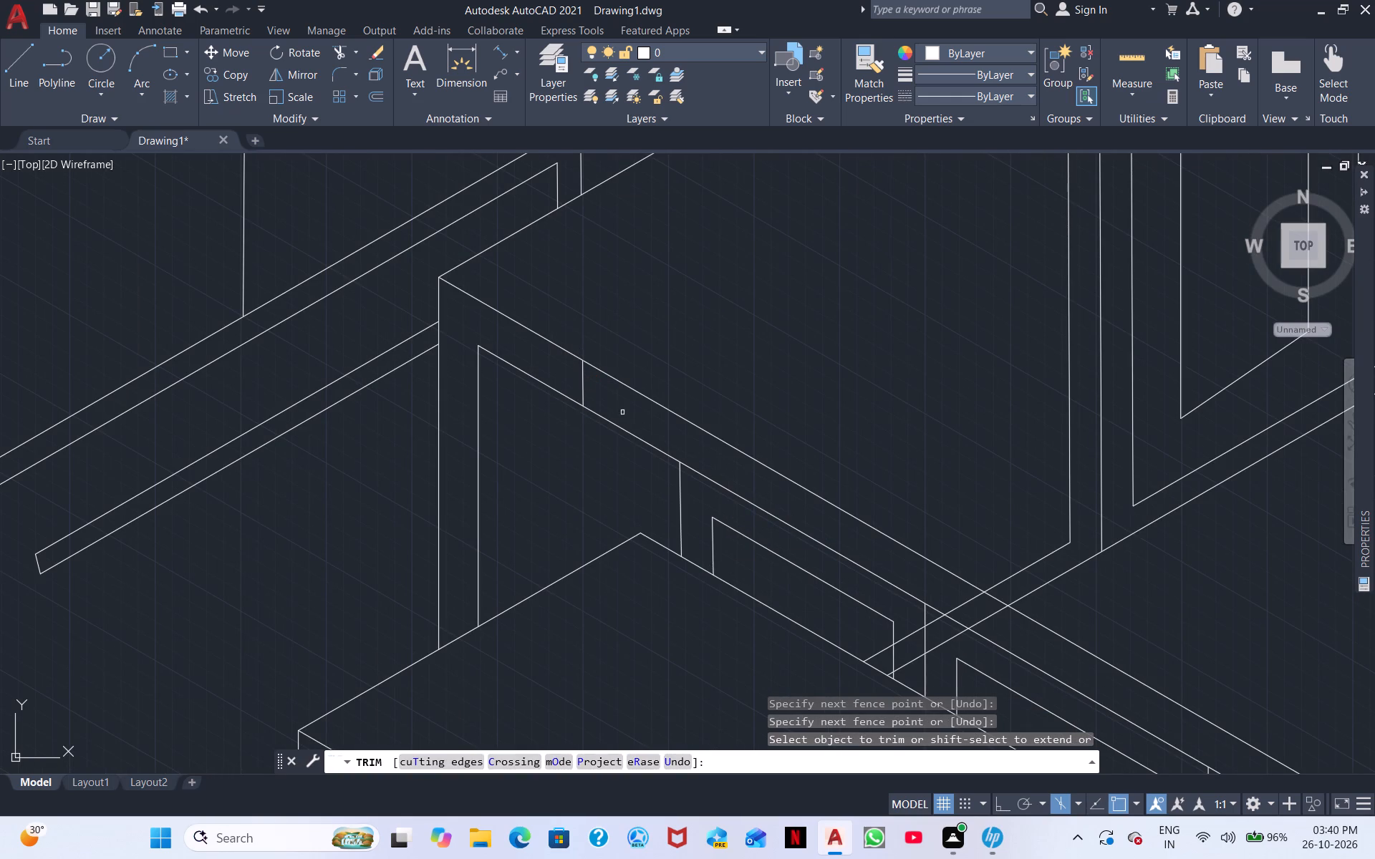
{"action": "left_click_drag", "start_coordinate": [612, 398], "coordinate": [565, 373]}
Trim the base cabinets' two bottom lines where they cross the island's front panels, frame and top edge beside the first stool.
{"action": "scroll", "coordinate": [695, 367], "scroll_direction": "down", "scroll_amount": 2}
{"action": "middle_click_drag", "start_coordinate": [856, 397], "coordinate": [824, 369]}
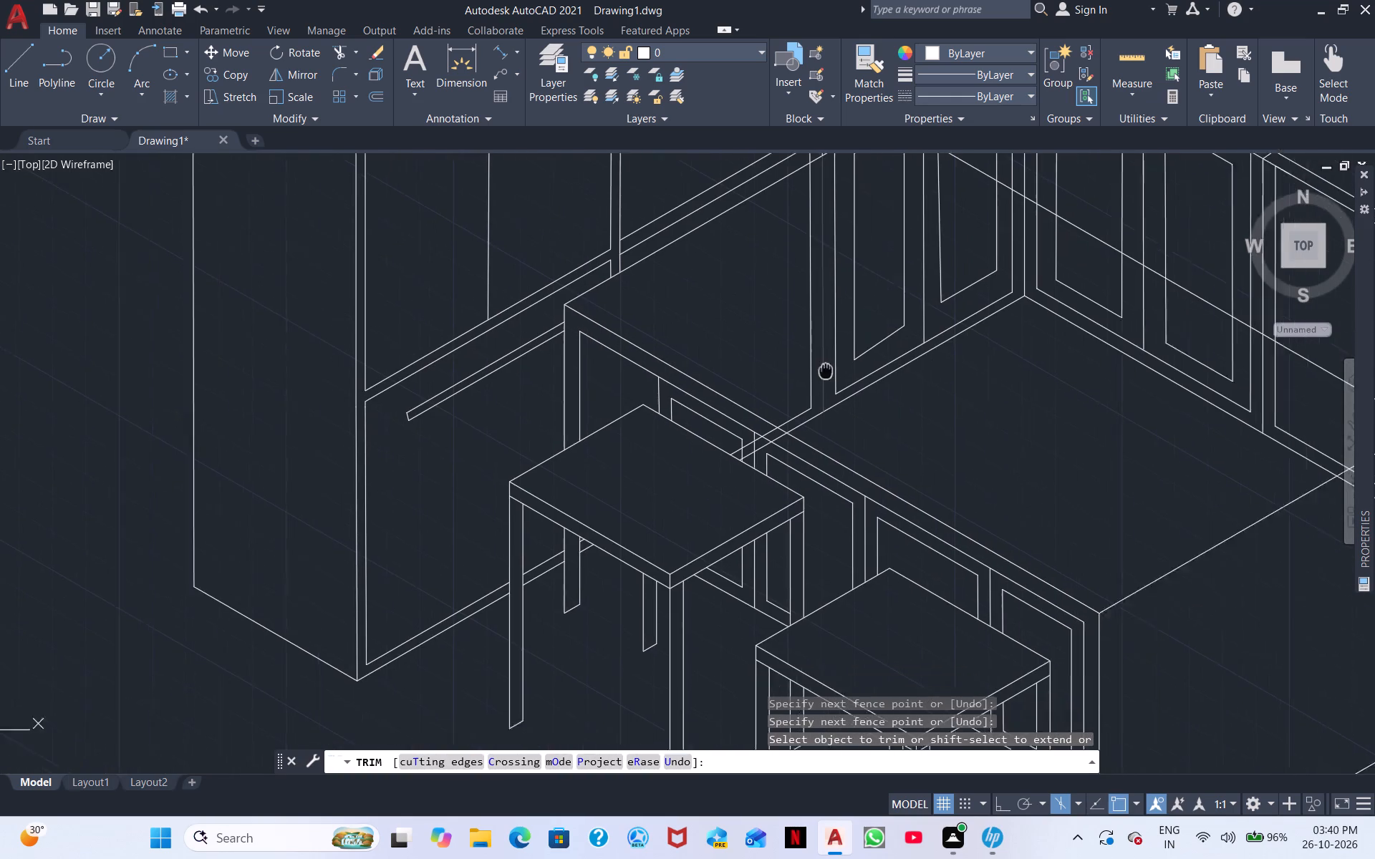
{"action": "middle_click_drag", "start_coordinate": [824, 369], "coordinate": [592, 438]}
{"action": "scroll", "coordinate": [579, 475], "scroll_direction": "up", "scroll_amount": 3}
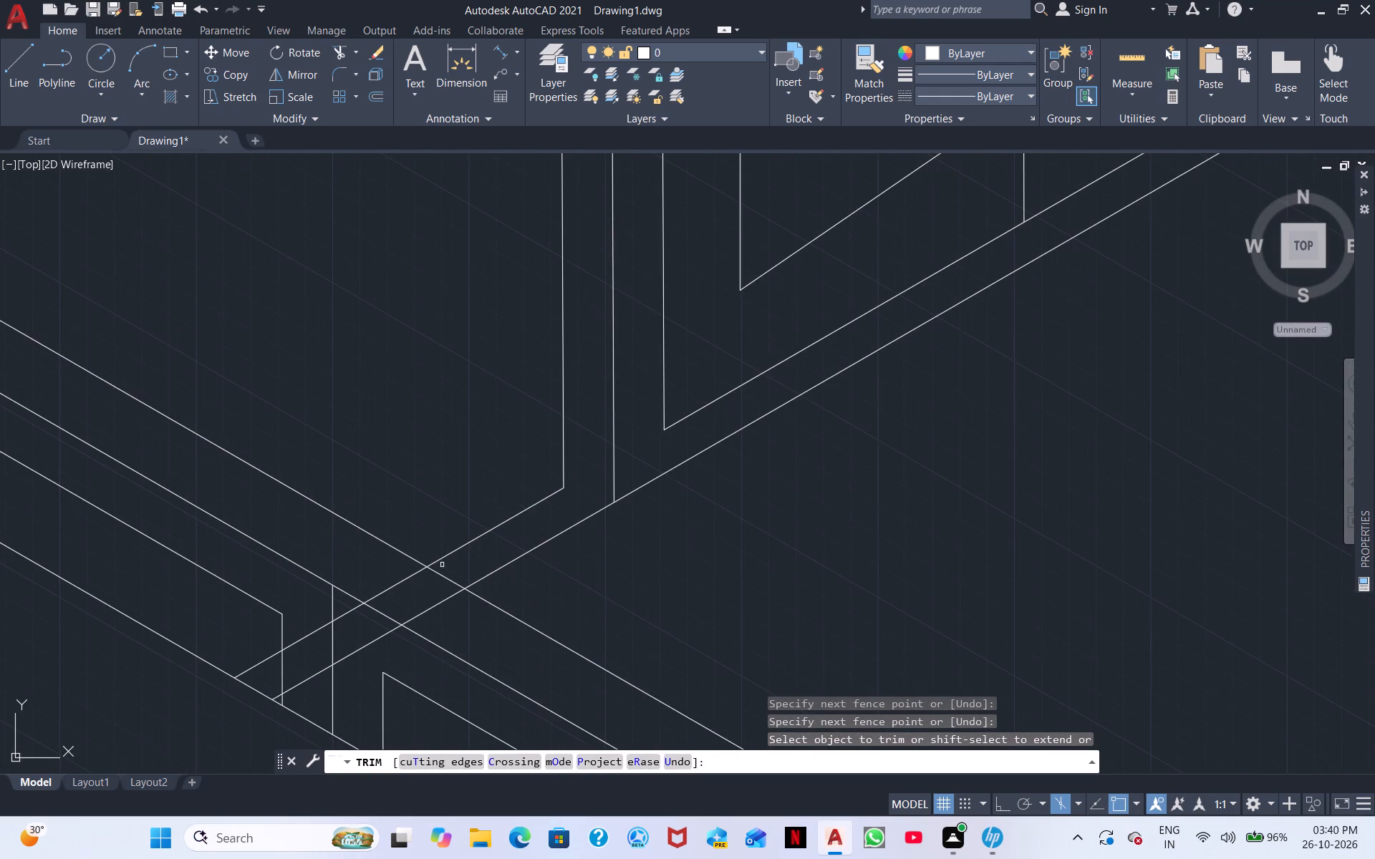
{"action": "middle_click_drag", "start_coordinate": [440, 565], "coordinate": [623, 443]}
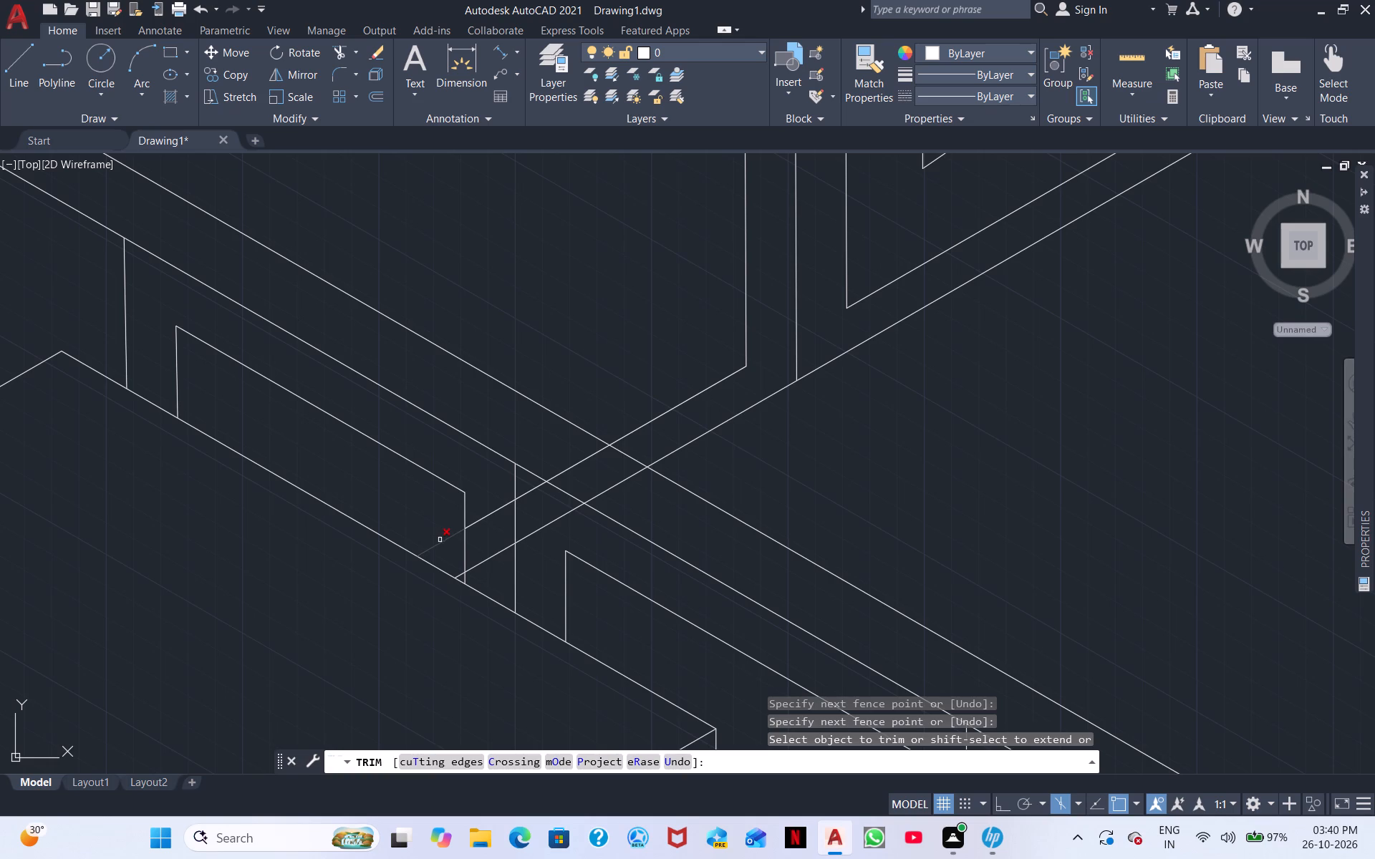
{"action": "left_click", "coordinate": [440, 540]}
{"action": "left_click", "coordinate": [460, 576]}
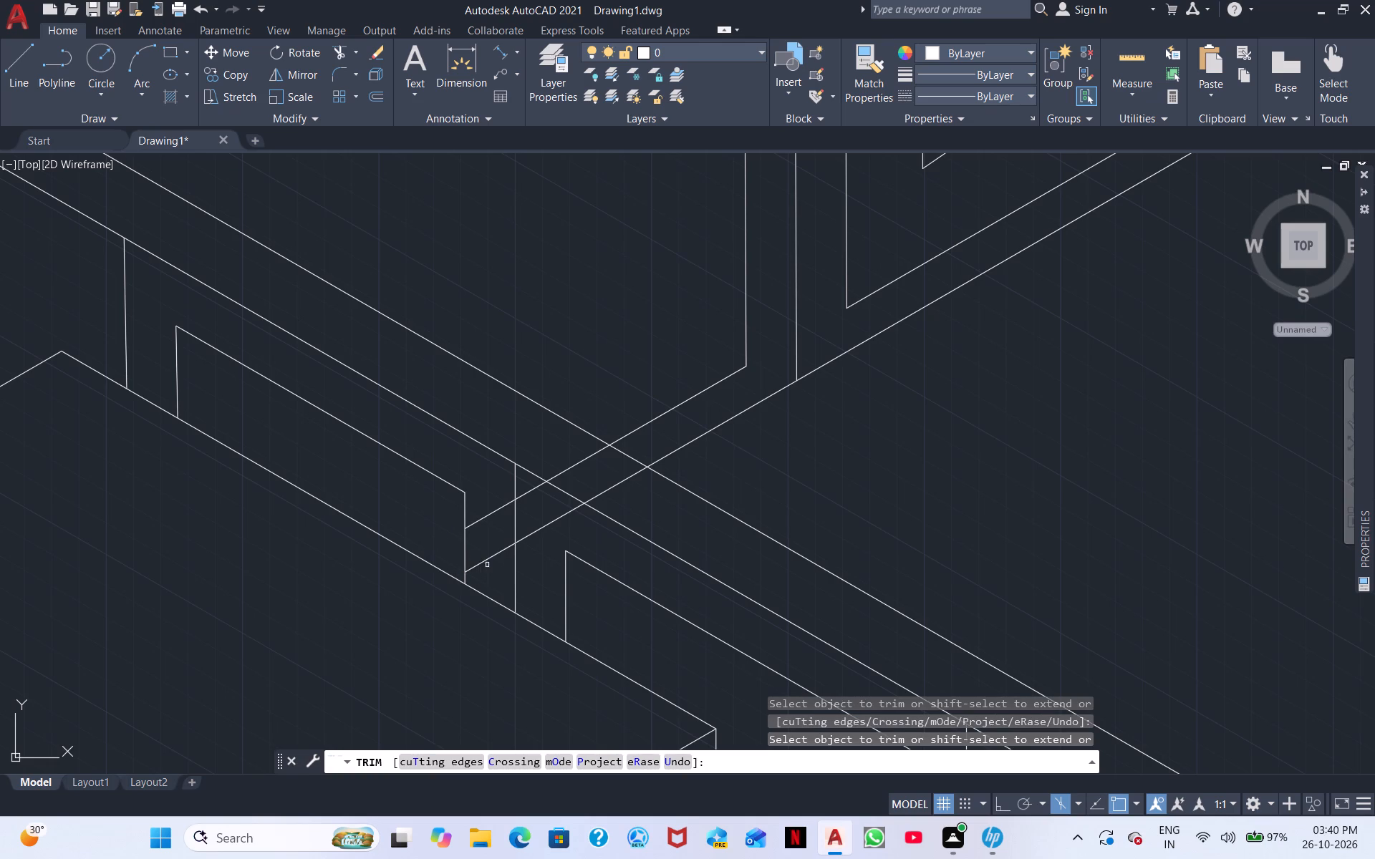
{"action": "left_click", "coordinate": [487, 560]}
{"action": "left_click", "coordinate": [486, 510]}
{"action": "left_click_drag", "start_coordinate": [488, 528], "coordinate": [491, 545]}
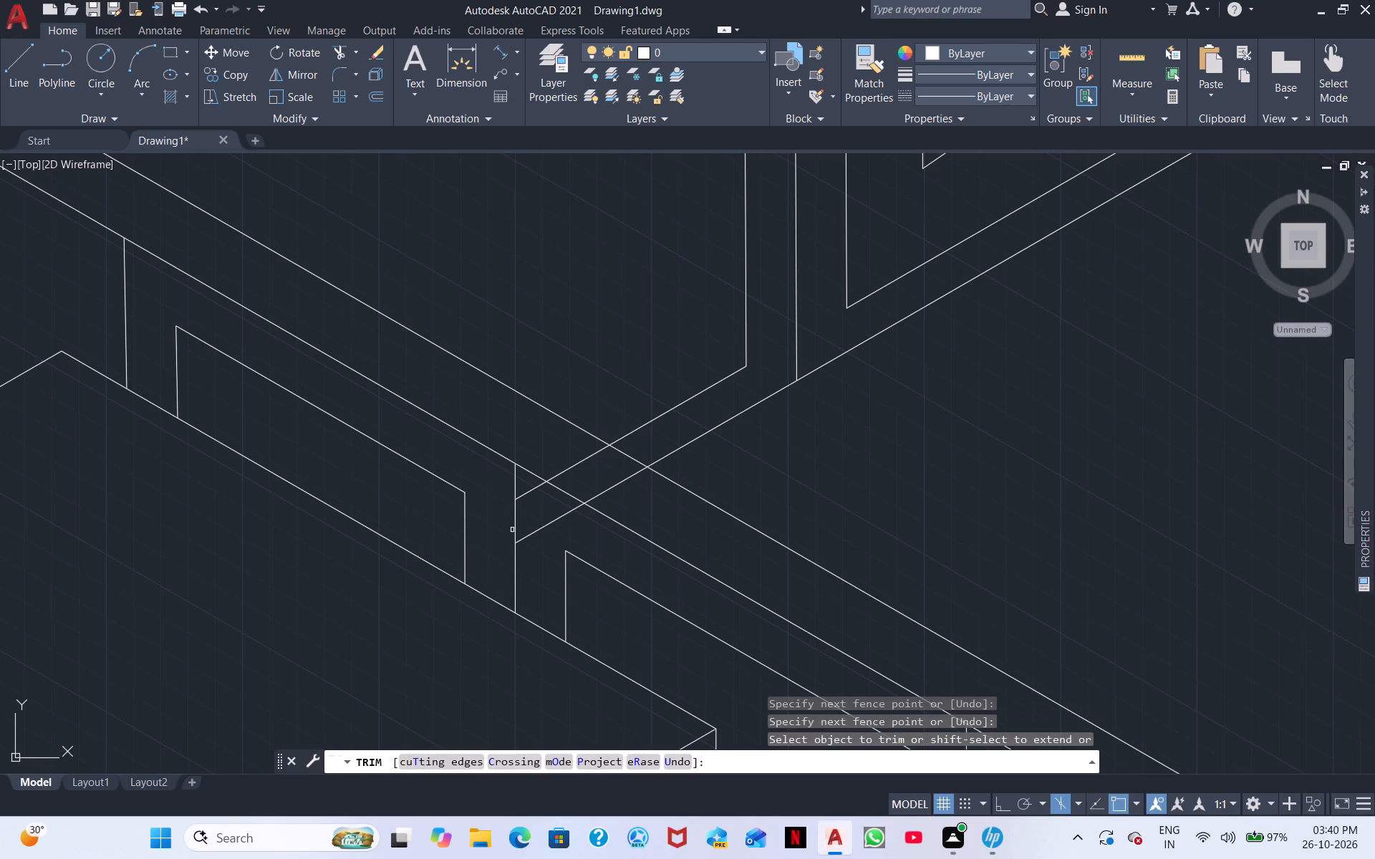
{"action": "left_click", "coordinate": [536, 532]}
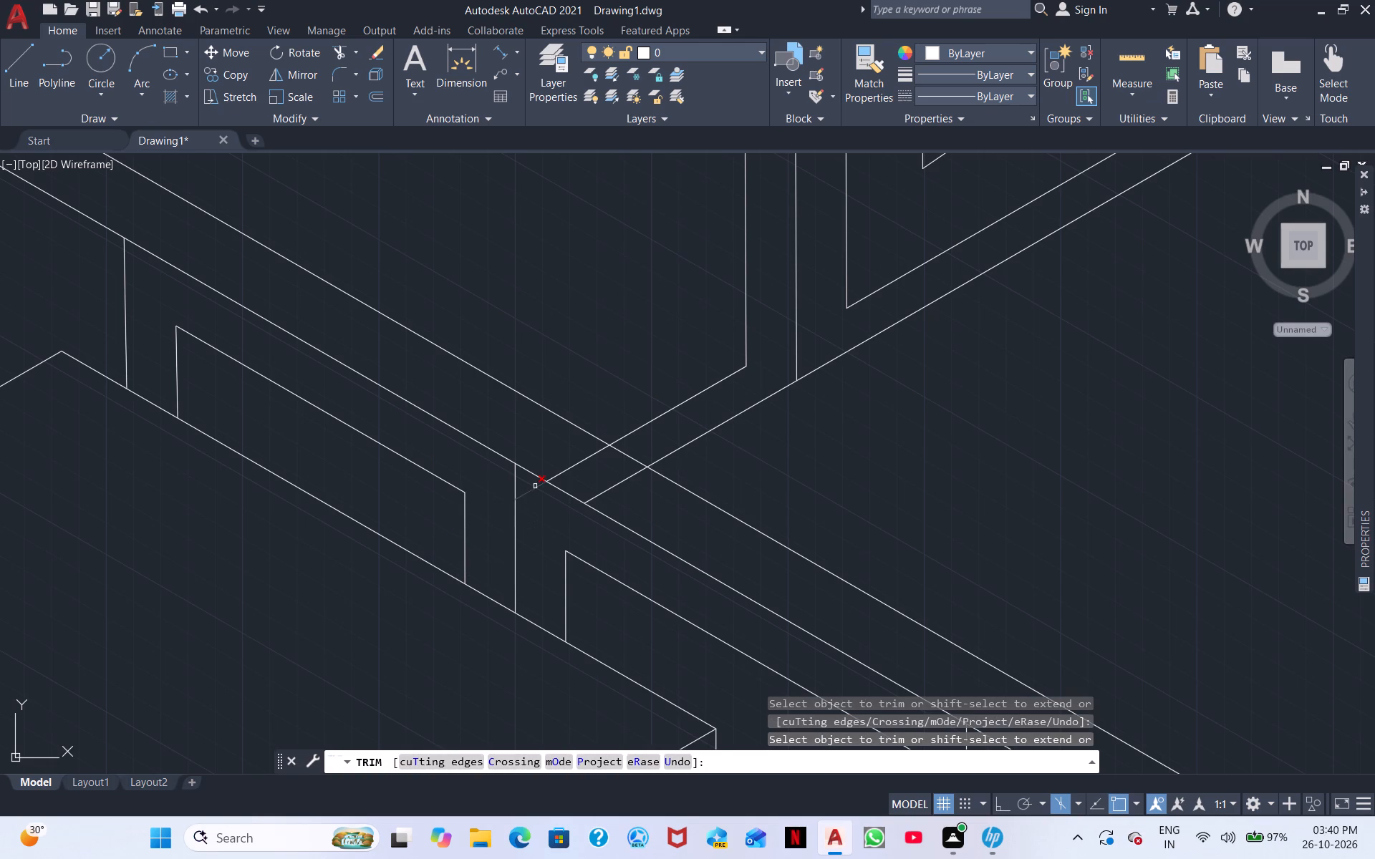
{"action": "left_click", "coordinate": [535, 486]}
{"action": "left_click_drag", "start_coordinate": [560, 452], "coordinate": [622, 503]}
{"action": "left_click_drag", "start_coordinate": [646, 399], "coordinate": [712, 442]}
Trim the cabinet and door lines crossing the island top from the base cabinets on the tall-cabinet side of the corner.
{"action": "scroll", "coordinate": [746, 346], "scroll_direction": "down", "scroll_amount": 2}
{"action": "middle_click_drag", "start_coordinate": [753, 347], "coordinate": [652, 555]}
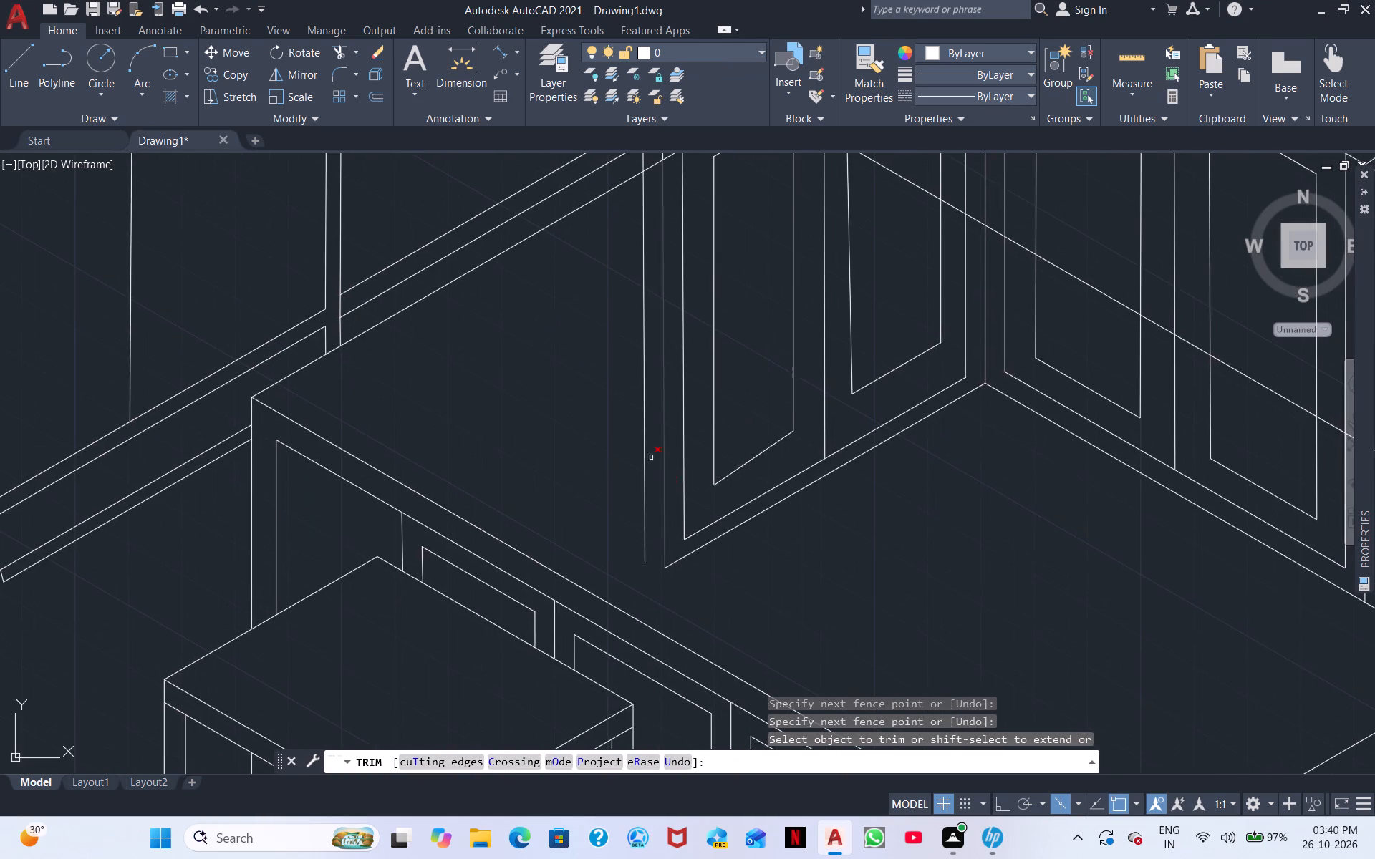
{"action": "scroll", "coordinate": [642, 360], "scroll_direction": "down", "scroll_amount": 2}
{"action": "left_click_drag", "start_coordinate": [627, 359], "coordinate": [710, 327]}
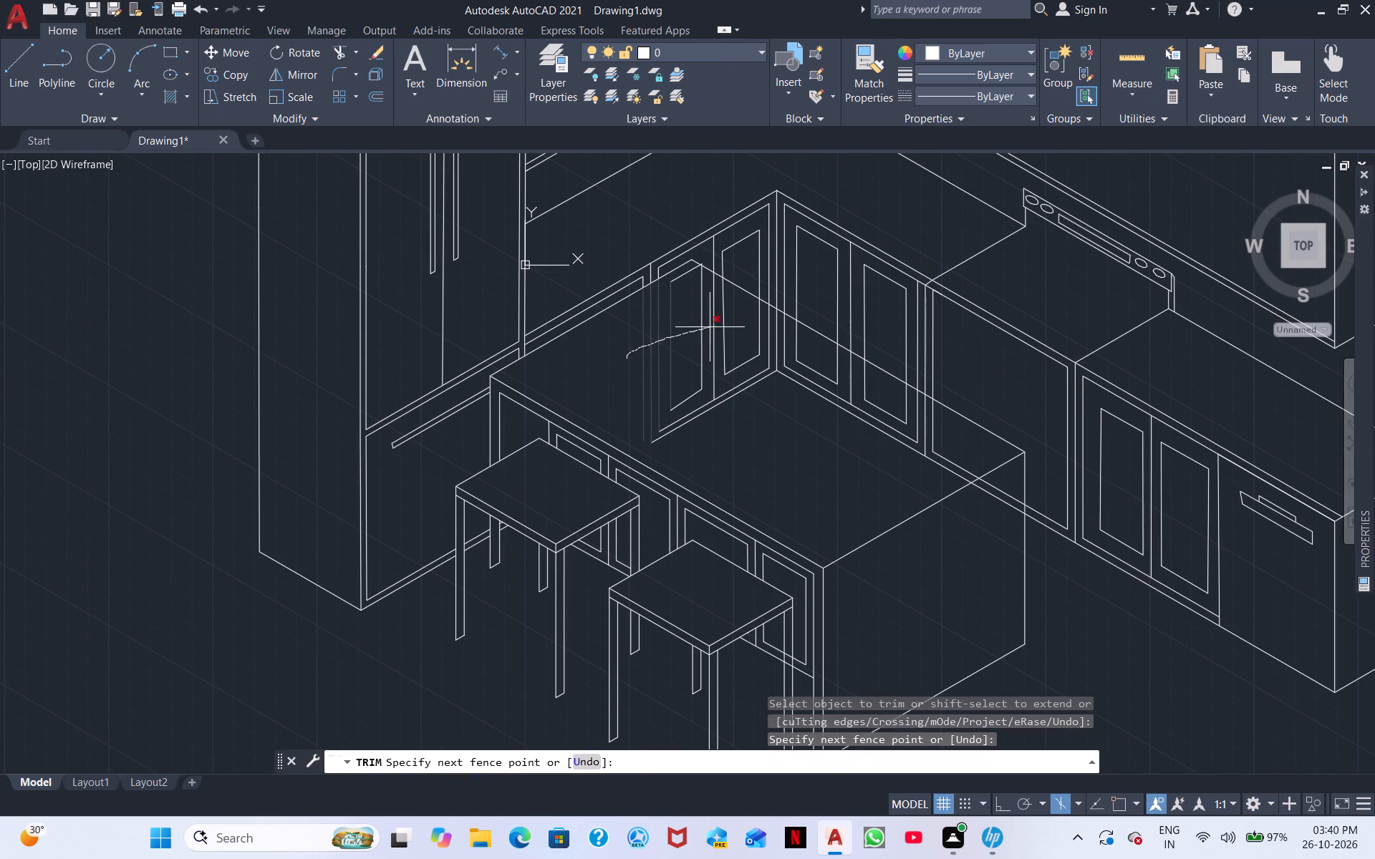
{"action": "left_click_drag", "start_coordinate": [710, 327], "coordinate": [650, 380]}
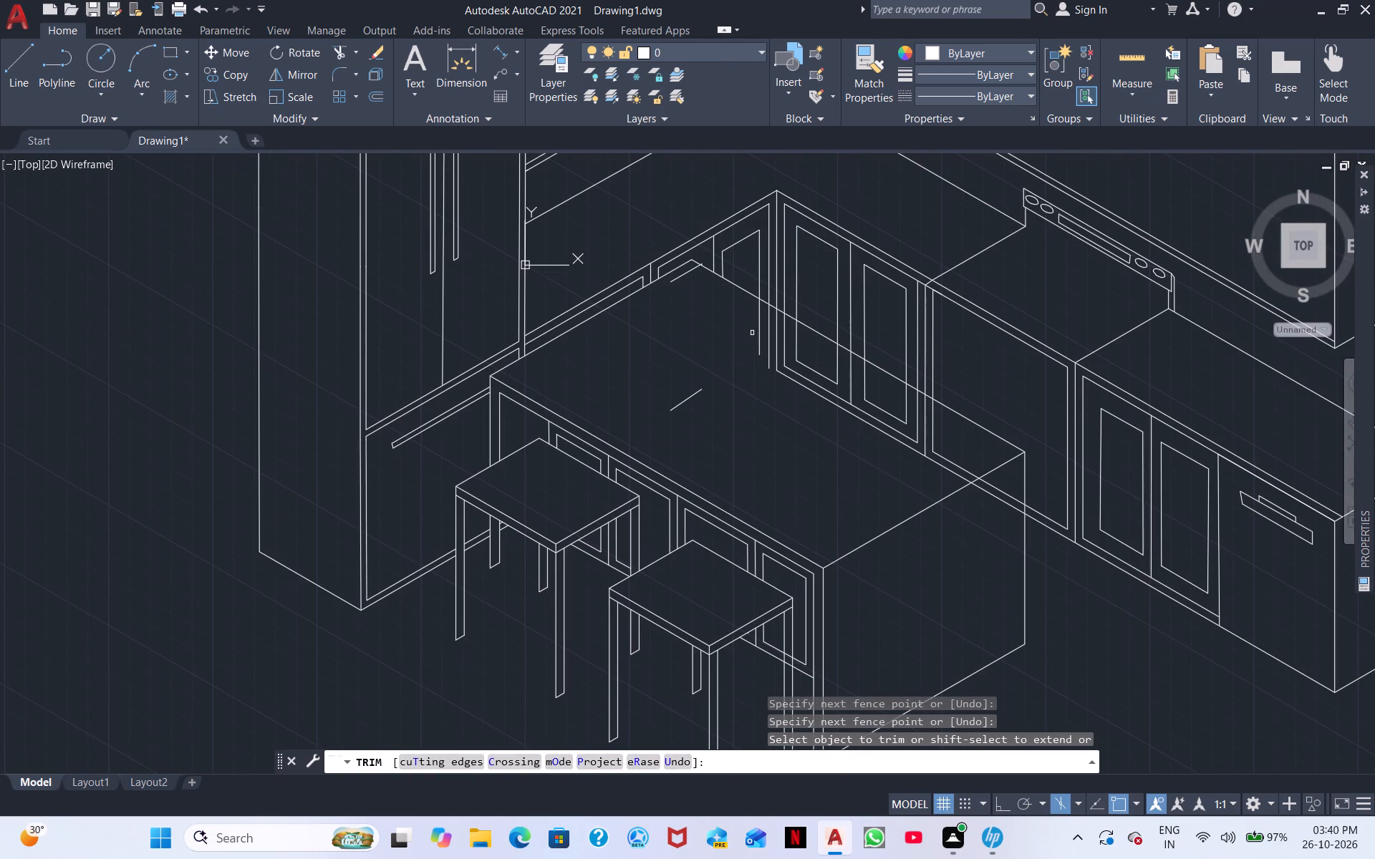
Trim the door and base lines crossing the island top from the base cabinets between the corner and the stove.
{"action": "left_click_drag", "start_coordinate": [717, 316], "coordinate": [917, 425]}
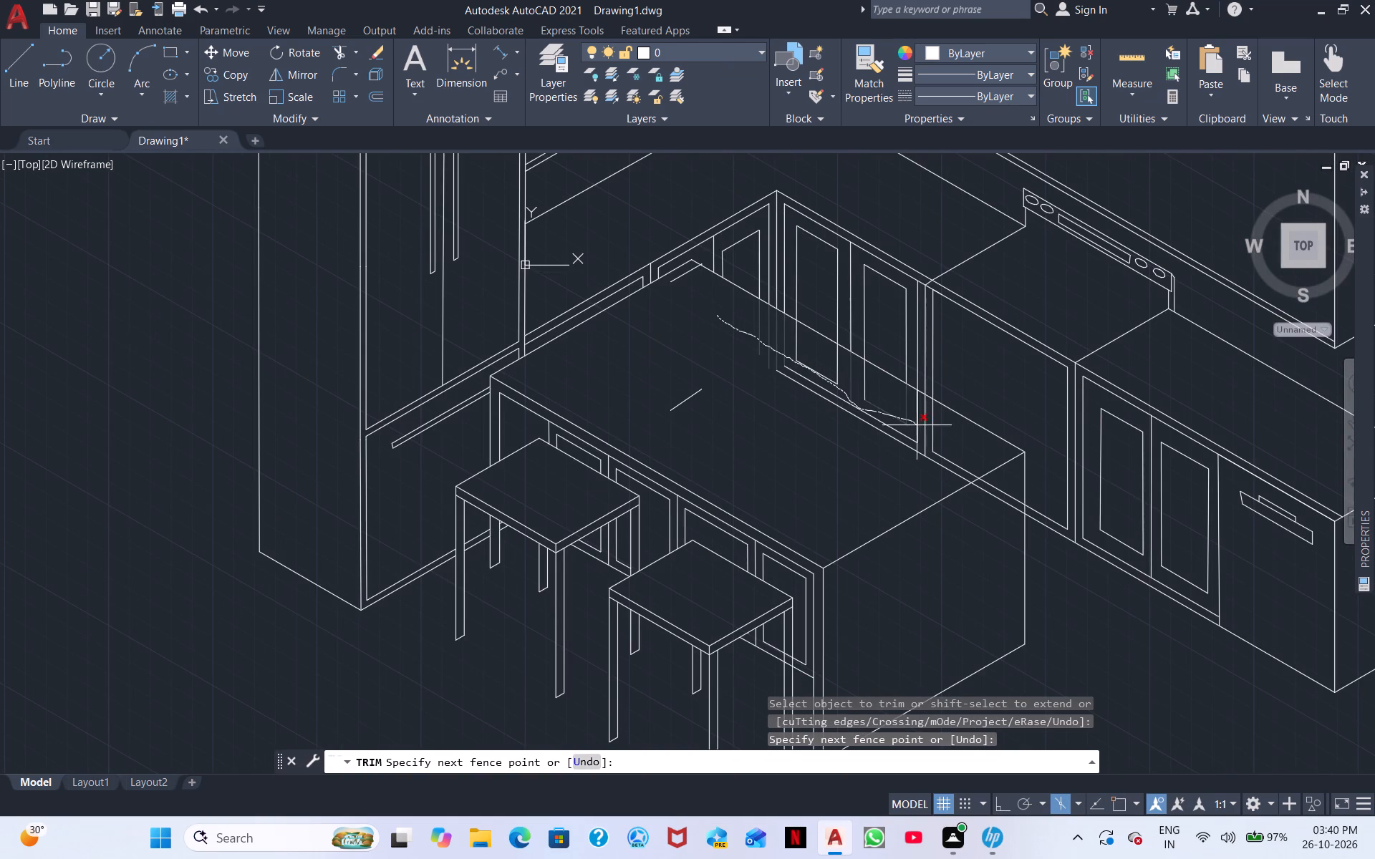
{"action": "left_click_drag", "start_coordinate": [917, 425], "coordinate": [871, 472]}
{"action": "left_click_drag", "start_coordinate": [806, 368], "coordinate": [783, 440]}
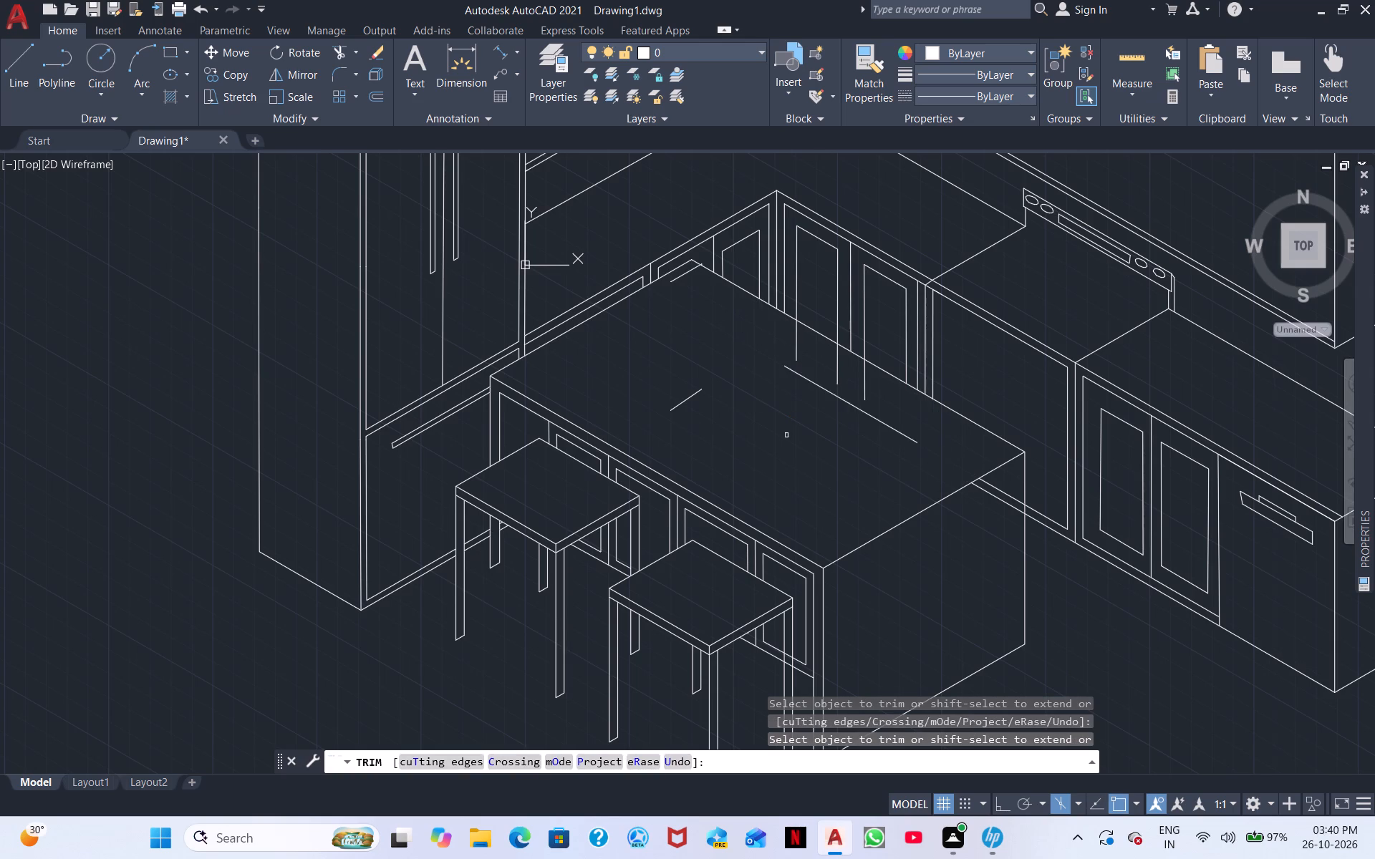
{"action": "left_click", "coordinate": [833, 393]}
{"action": "left_click", "coordinate": [834, 372]}
{"action": "left_click_drag", "start_coordinate": [837, 370], "coordinate": [869, 390]}
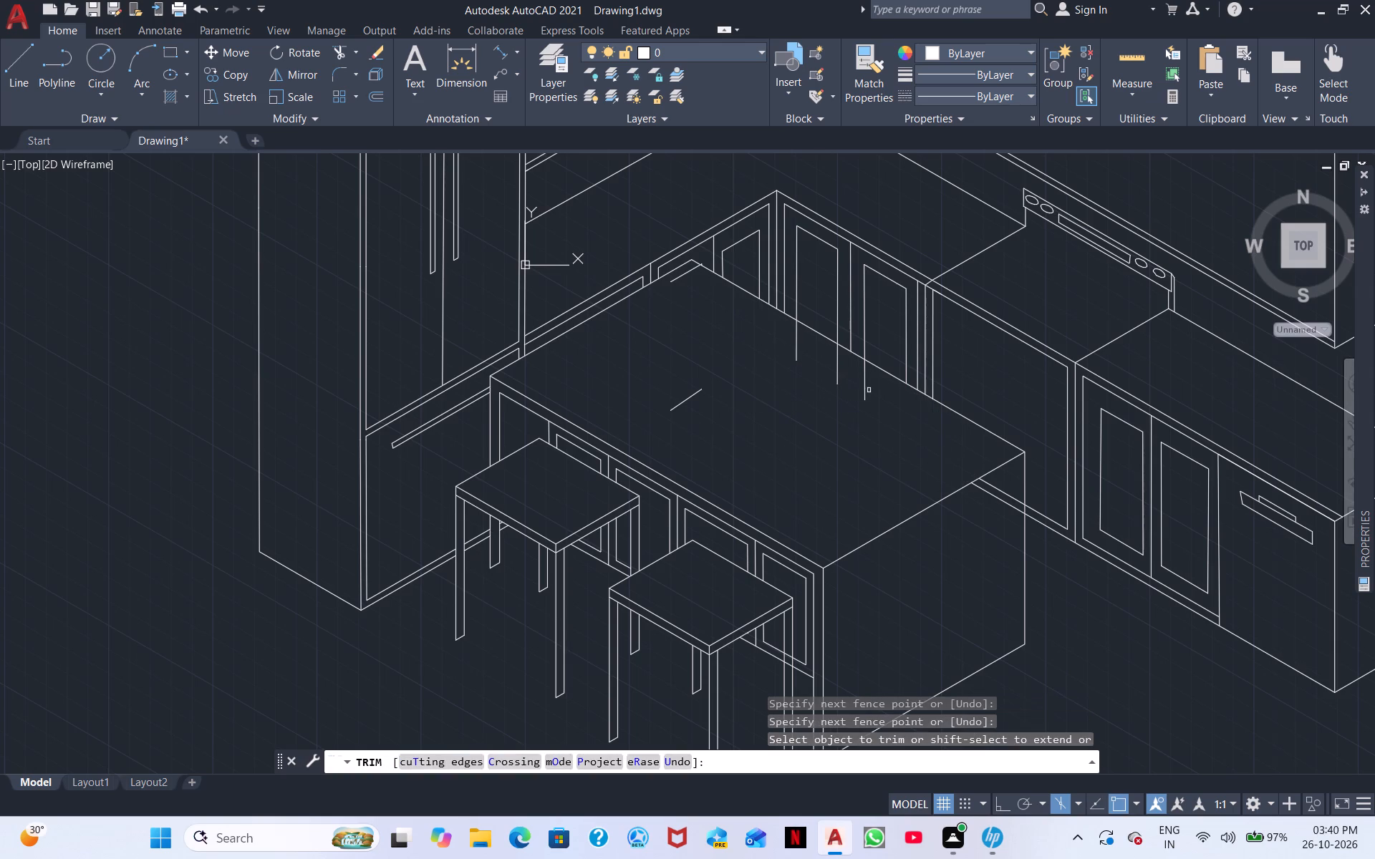
{"action": "left_click_drag", "start_coordinate": [869, 390], "coordinate": [870, 390]}
{"action": "left_click_drag", "start_coordinate": [879, 390], "coordinate": [732, 351]}
Trim away the leftover door-outline segments on the island top near its back corner.
{"action": "middle_click_drag", "start_coordinate": [703, 432], "coordinate": [718, 500]}
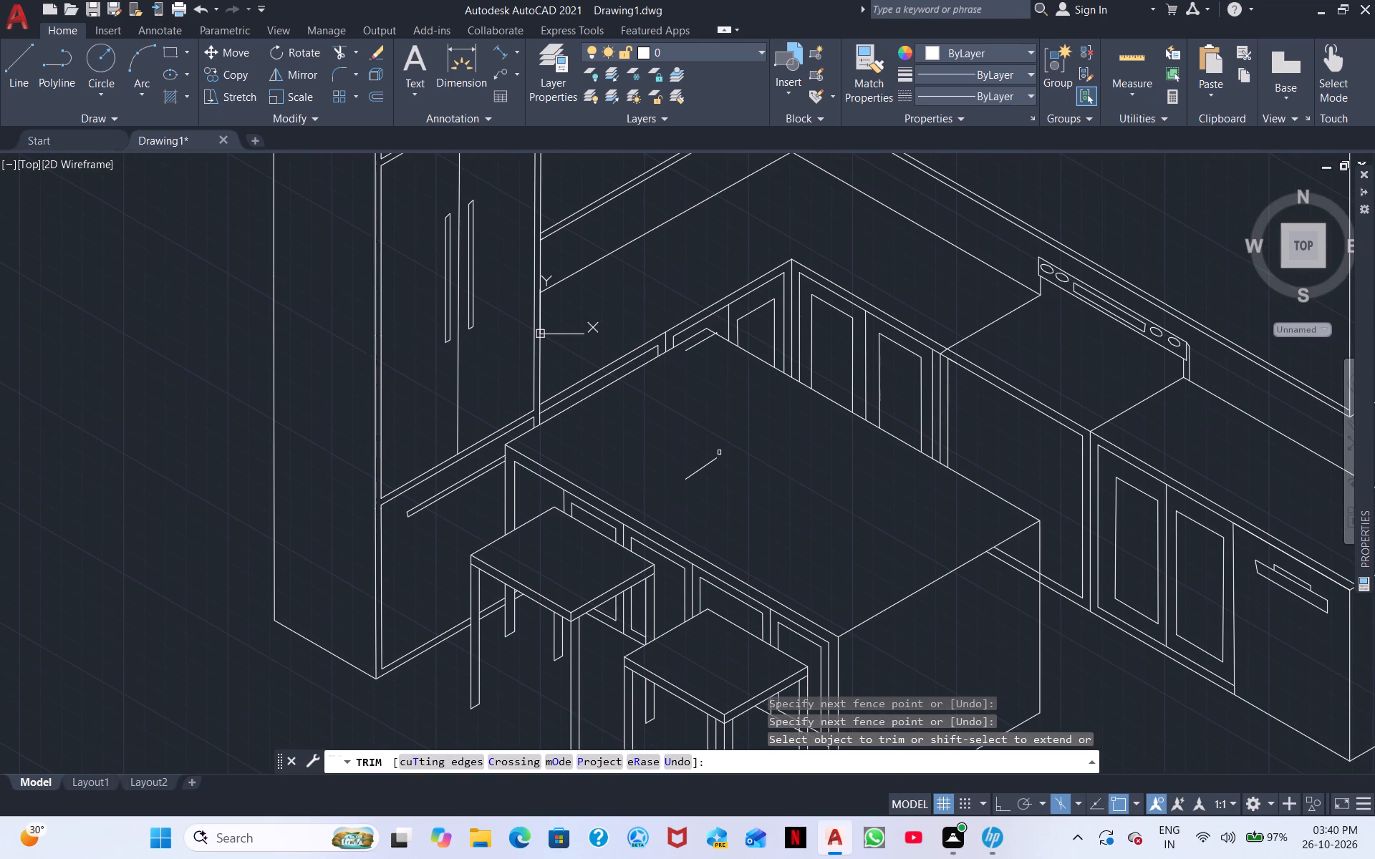
{"action": "left_click_drag", "start_coordinate": [719, 438], "coordinate": [711, 516]}
{"action": "scroll", "coordinate": [675, 359], "scroll_direction": "up", "scroll_amount": 3}
{"action": "left_click_drag", "start_coordinate": [748, 283], "coordinate": [776, 352]}
{"action": "scroll", "coordinate": [809, 338], "scroll_direction": "down", "scroll_amount": 2}
{"action": "scroll", "coordinate": [820, 472], "scroll_direction": "down", "scroll_amount": 2}
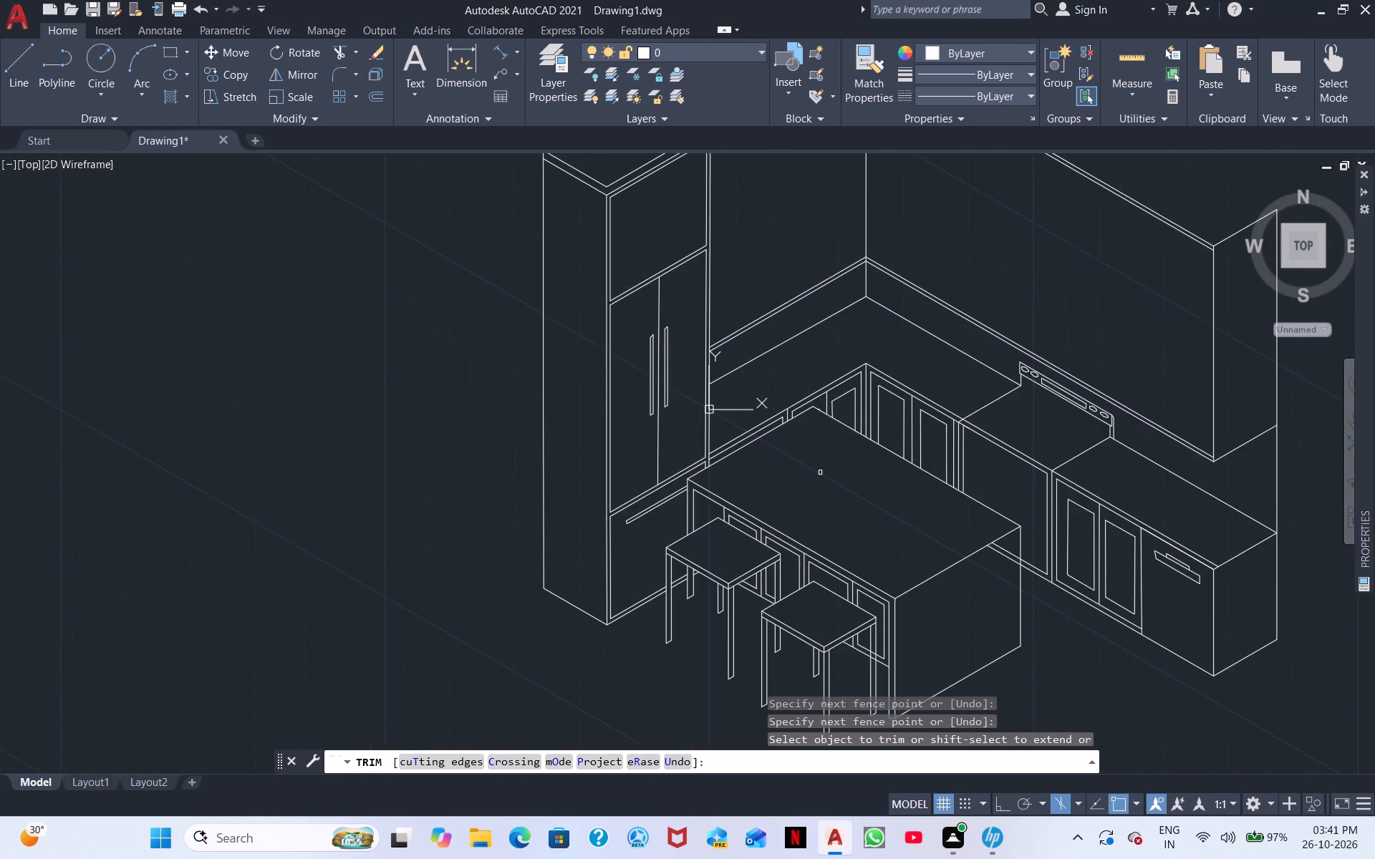
Trim the stove-side base cabinets' two bottom lines crossing the island's end face and finish trimming.
{"action": "middle_click_drag", "start_coordinate": [844, 508], "coordinate": [746, 397]}
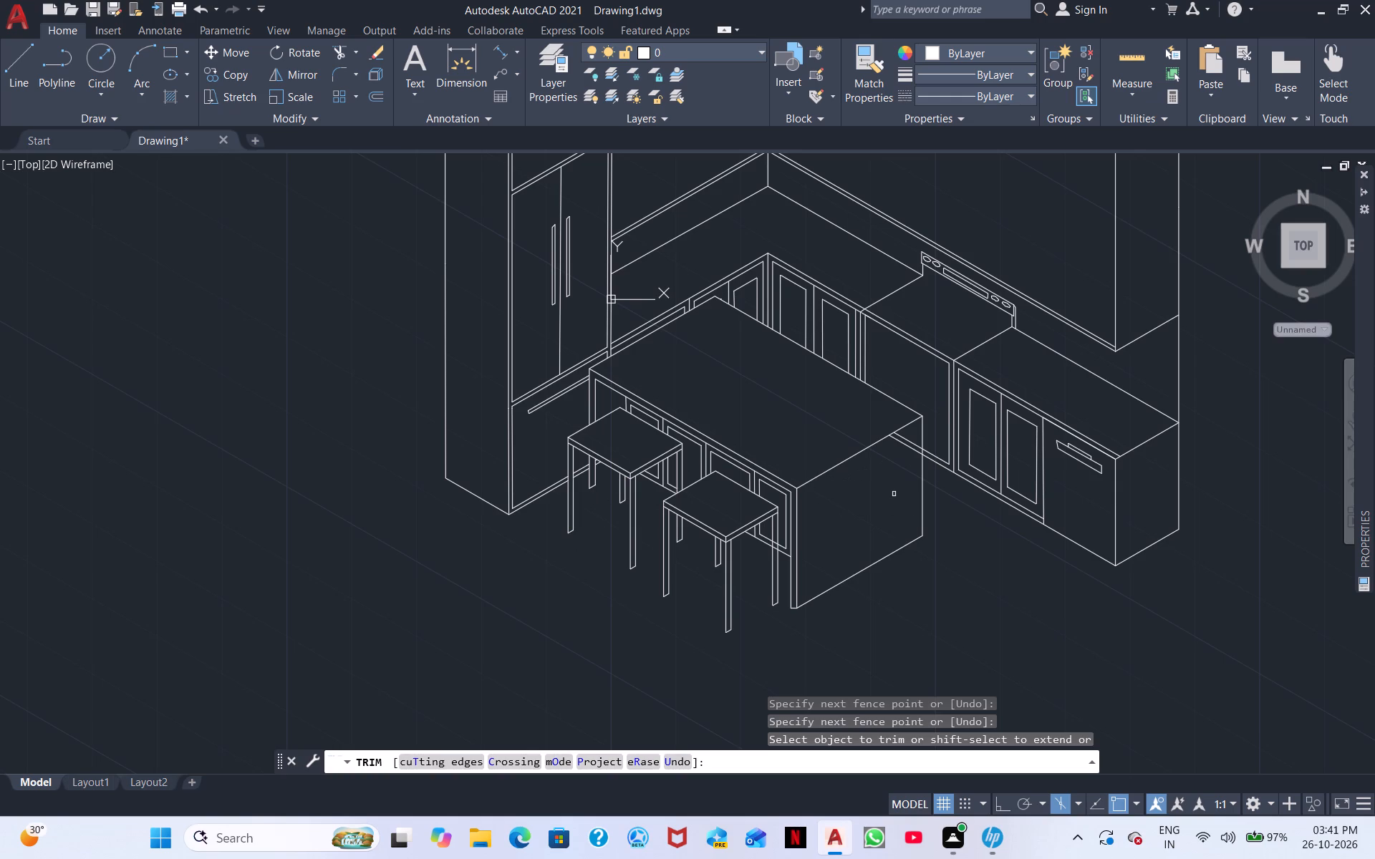
{"action": "left_click", "coordinate": [910, 445]}
{"action": "left_click", "coordinate": [907, 447]}
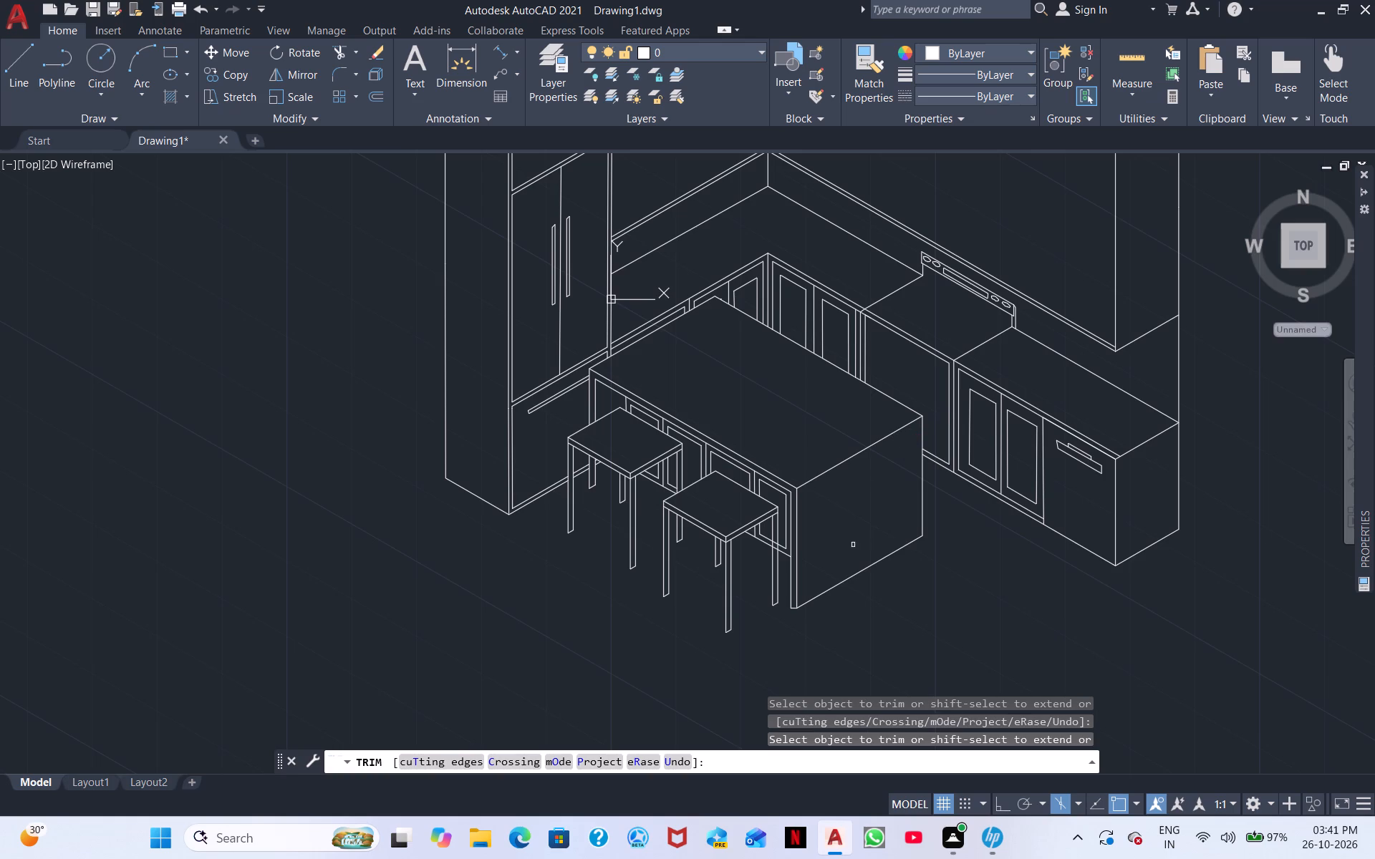
{"action": "right_click", "coordinate": [853, 545]}
{"action": "left_click", "coordinate": [905, 557]}
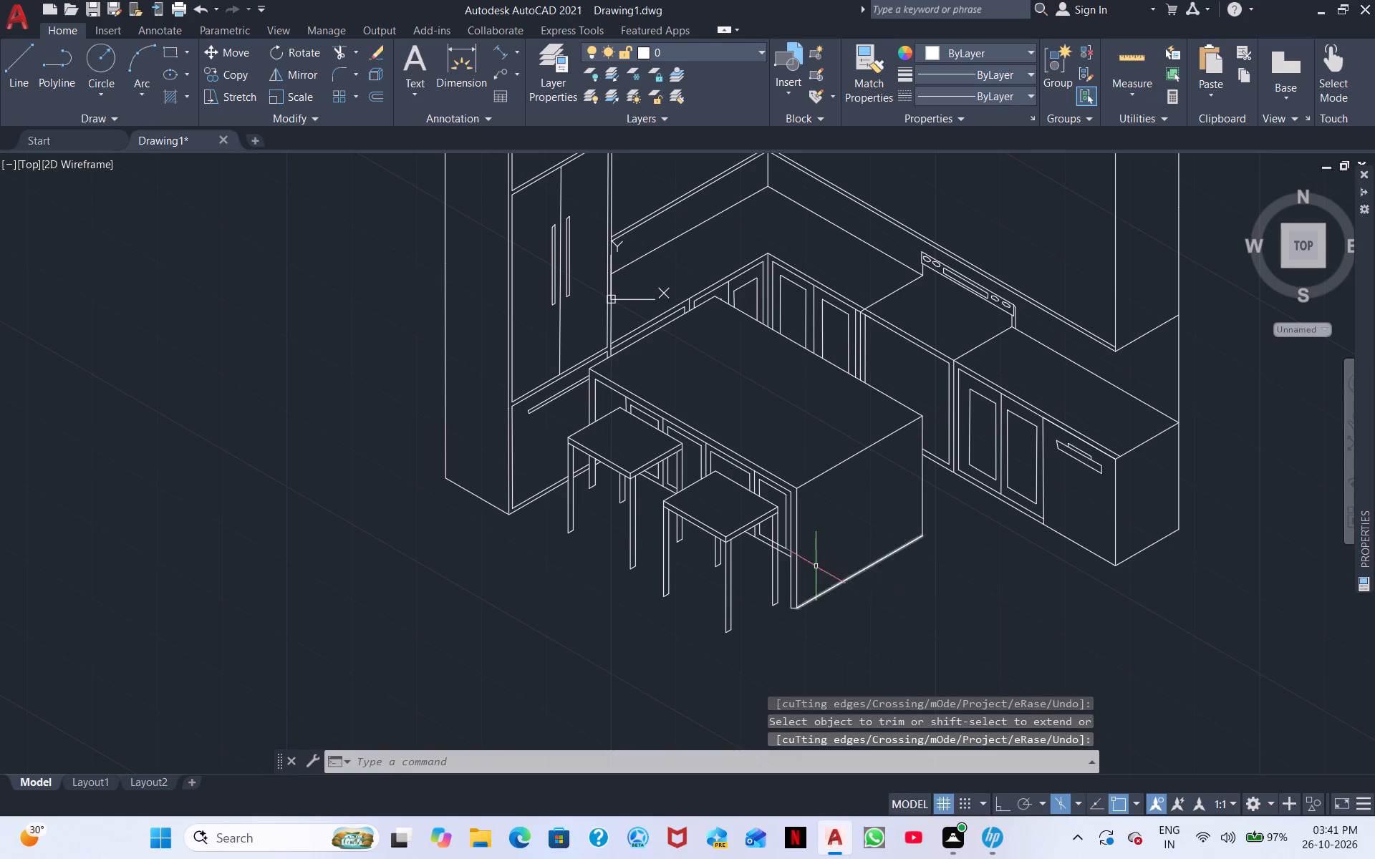
Draw a line in the top isoplane with ortho on, from the island end panel's foot up to the first stool's seat edge.
{"action": "scroll", "coordinate": [809, 566], "scroll_direction": "down", "scroll_amount": 2}
{"action": "scroll", "coordinate": [804, 568], "scroll_direction": "up", "scroll_amount": 5}
{"action": "middle_click_drag", "start_coordinate": [713, 601], "coordinate": [824, 541]}
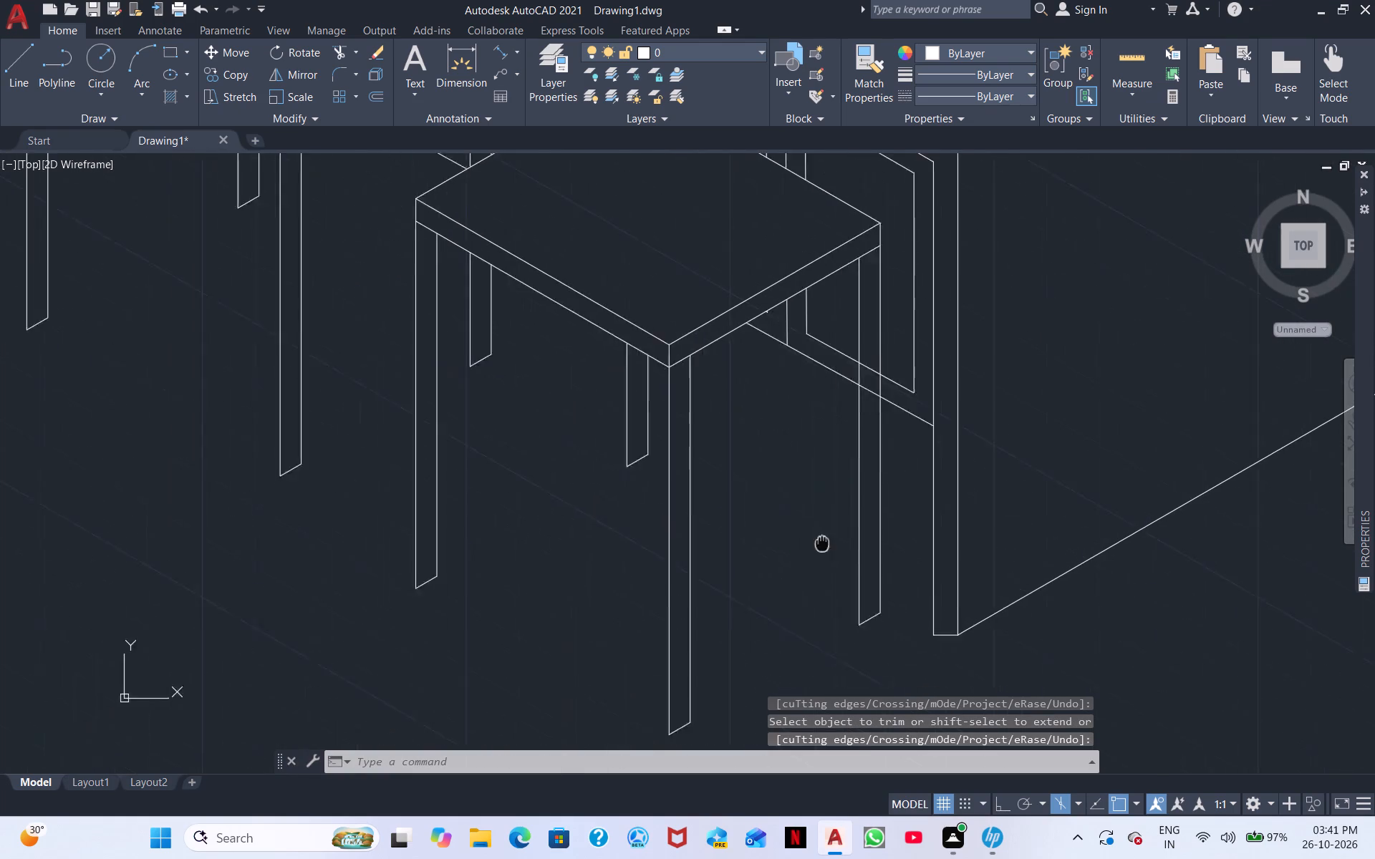
{"action": "middle_click_drag", "start_coordinate": [824, 541], "coordinate": [887, 508]}
{"action": "scroll", "coordinate": [935, 509], "scroll_direction": "down", "scroll_amount": 1}
{"action": "middle_click_drag", "start_coordinate": [735, 536], "coordinate": [913, 709]}
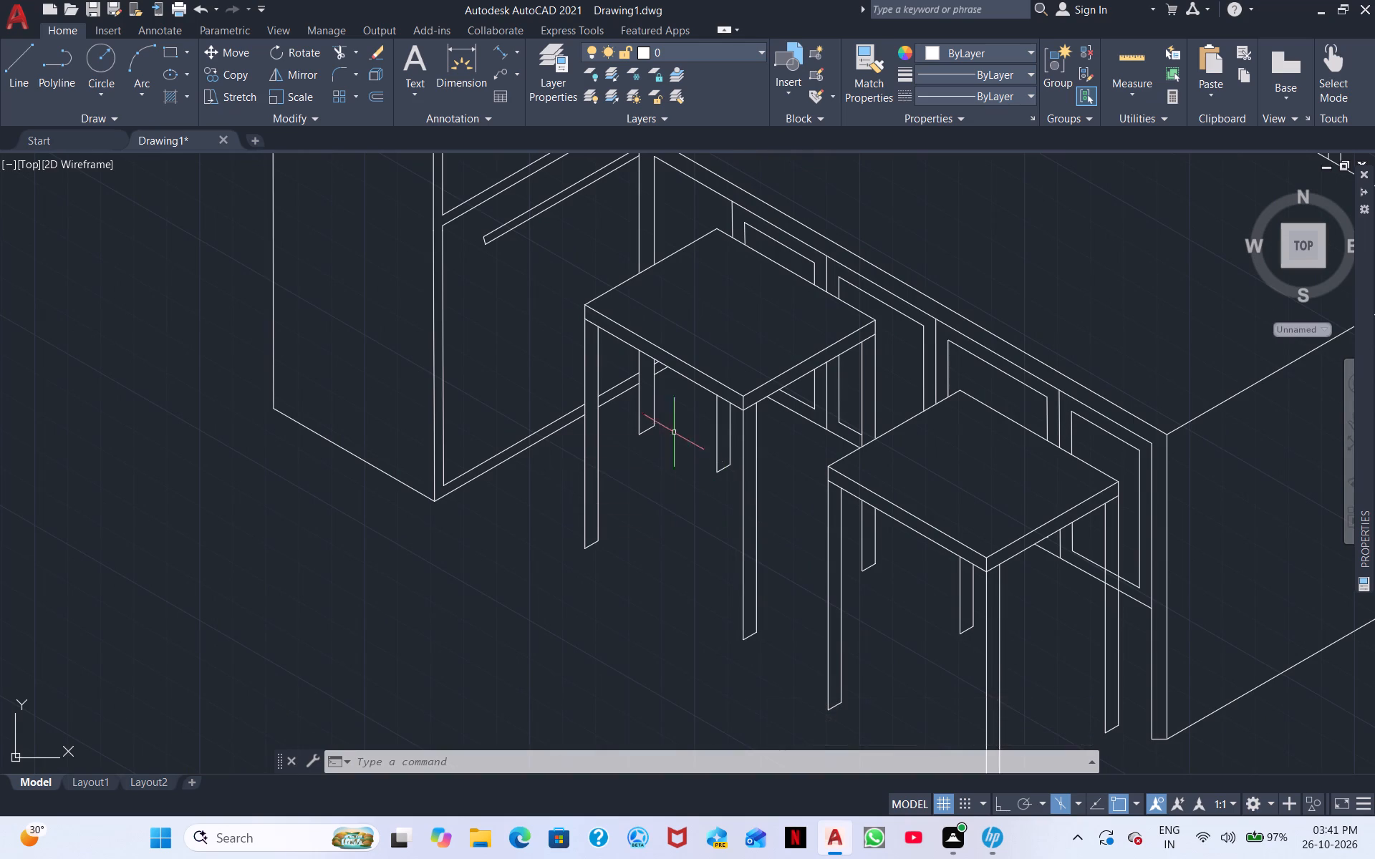
{"action": "right_click", "coordinate": [667, 523]}
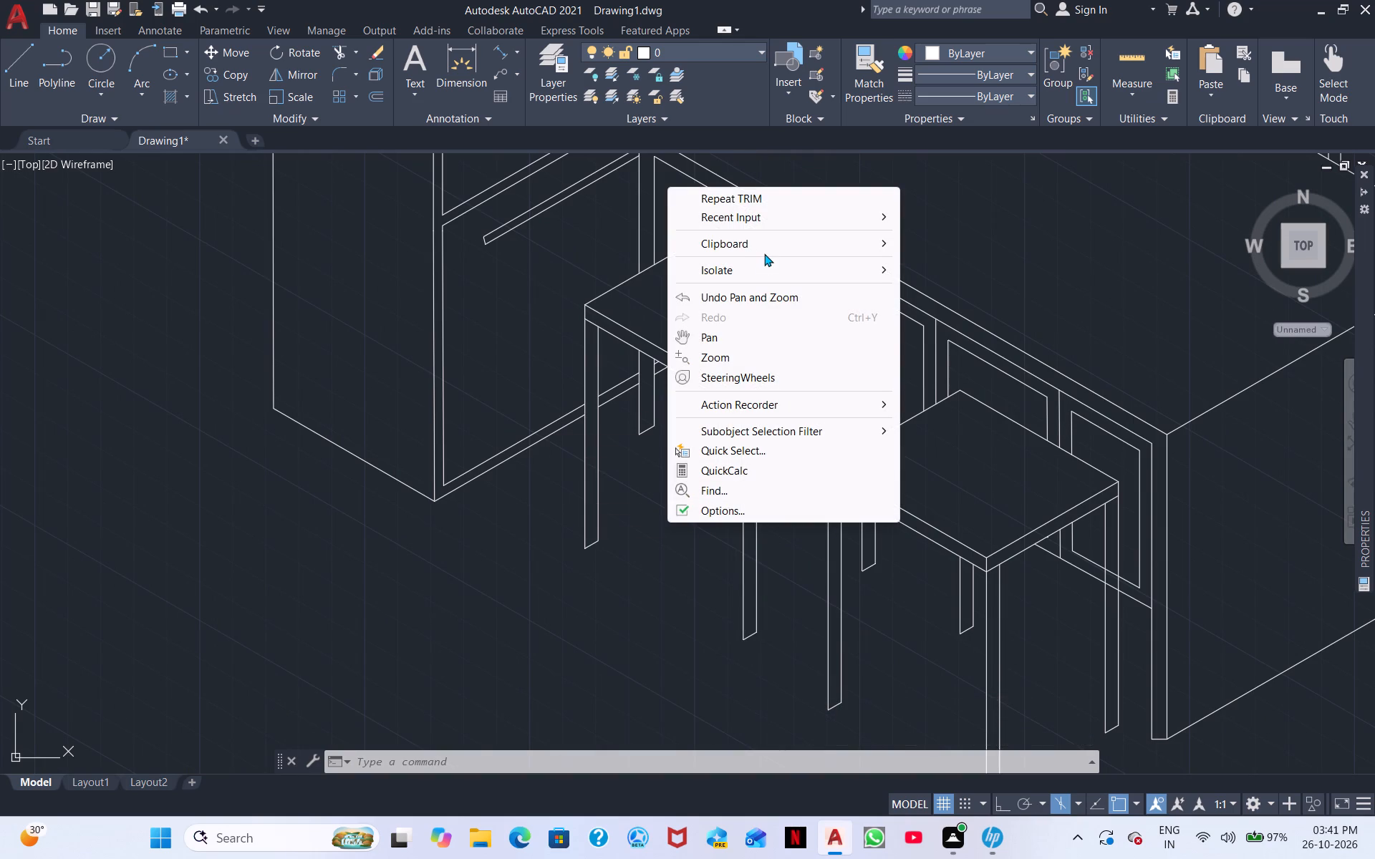
{"action": "left_click", "coordinate": [786, 216]}
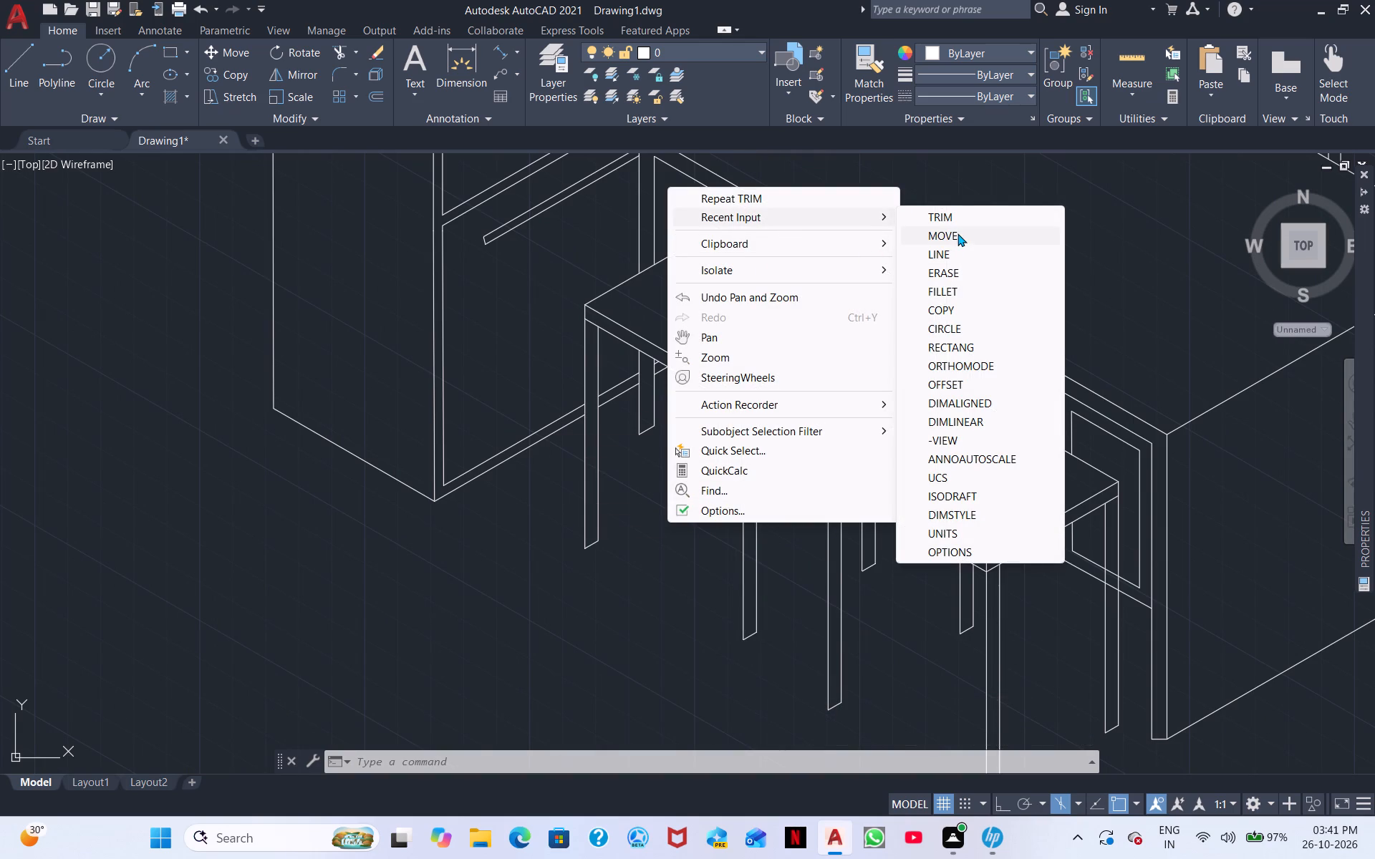
{"action": "left_click", "coordinate": [957, 253]}
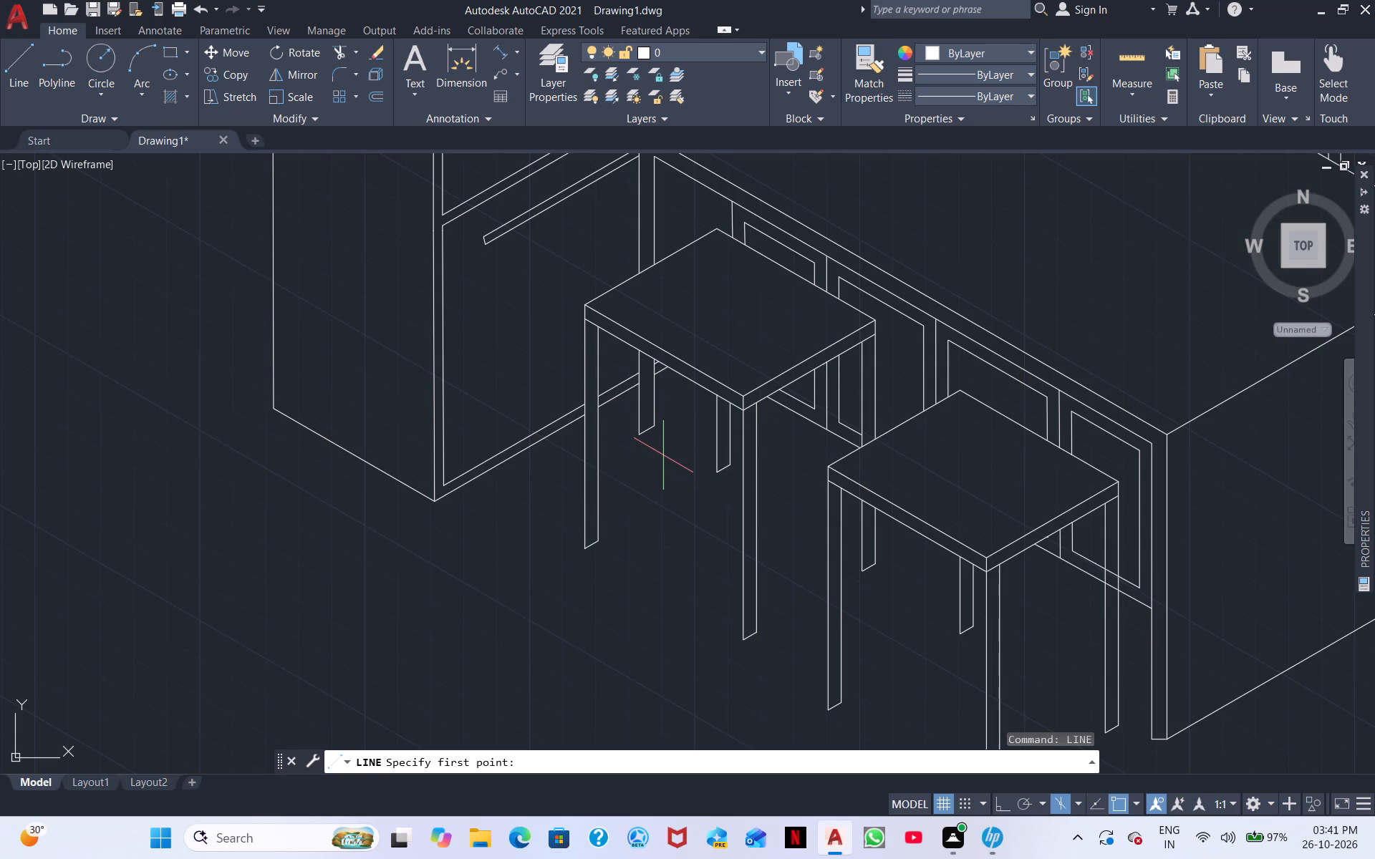
{"action": "scroll", "coordinate": [662, 465], "scroll_direction": "down", "scroll_amount": 1}
{"action": "left_click", "coordinate": [664, 443]}
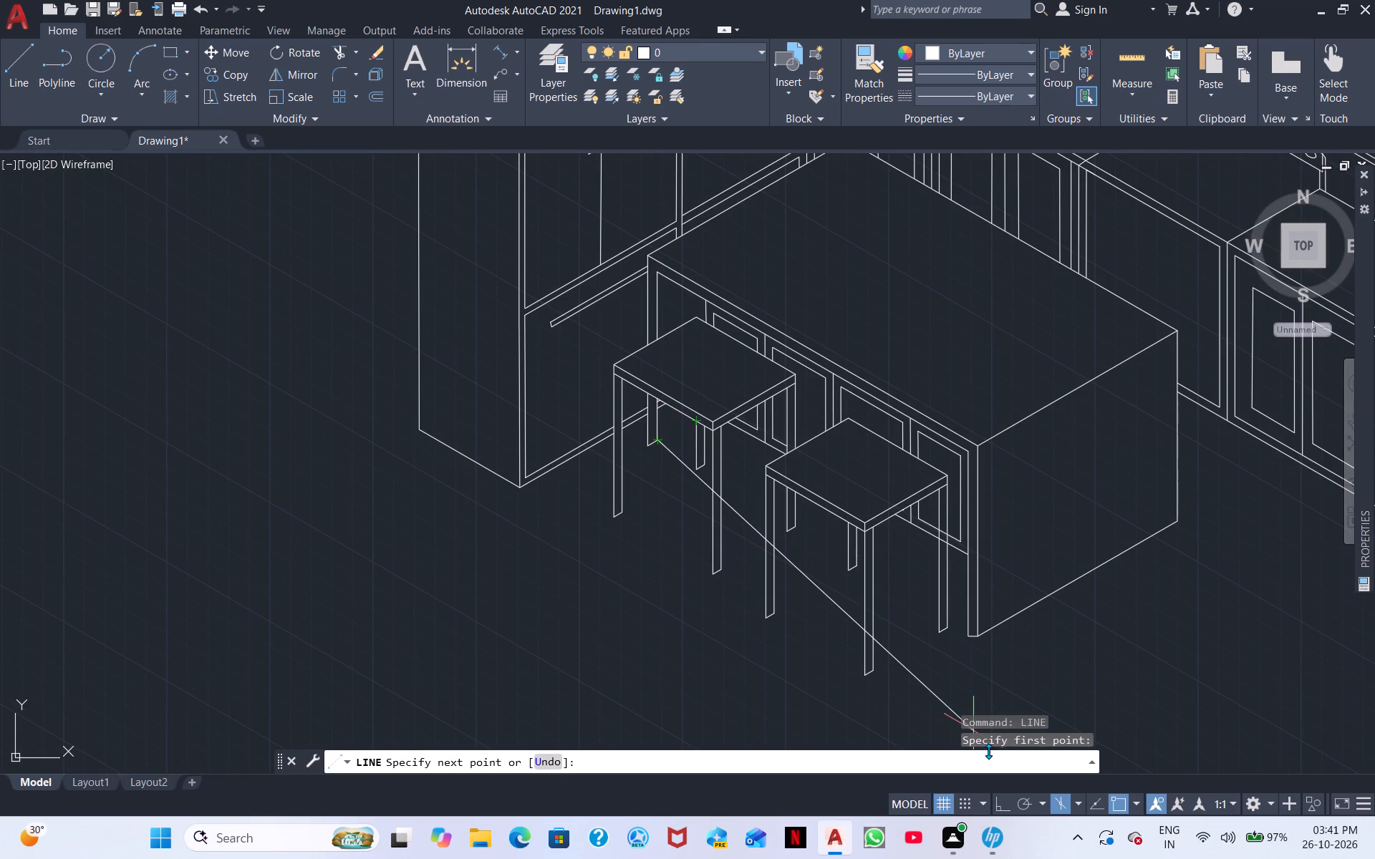
{"action": "left_click", "coordinate": [1007, 802]}
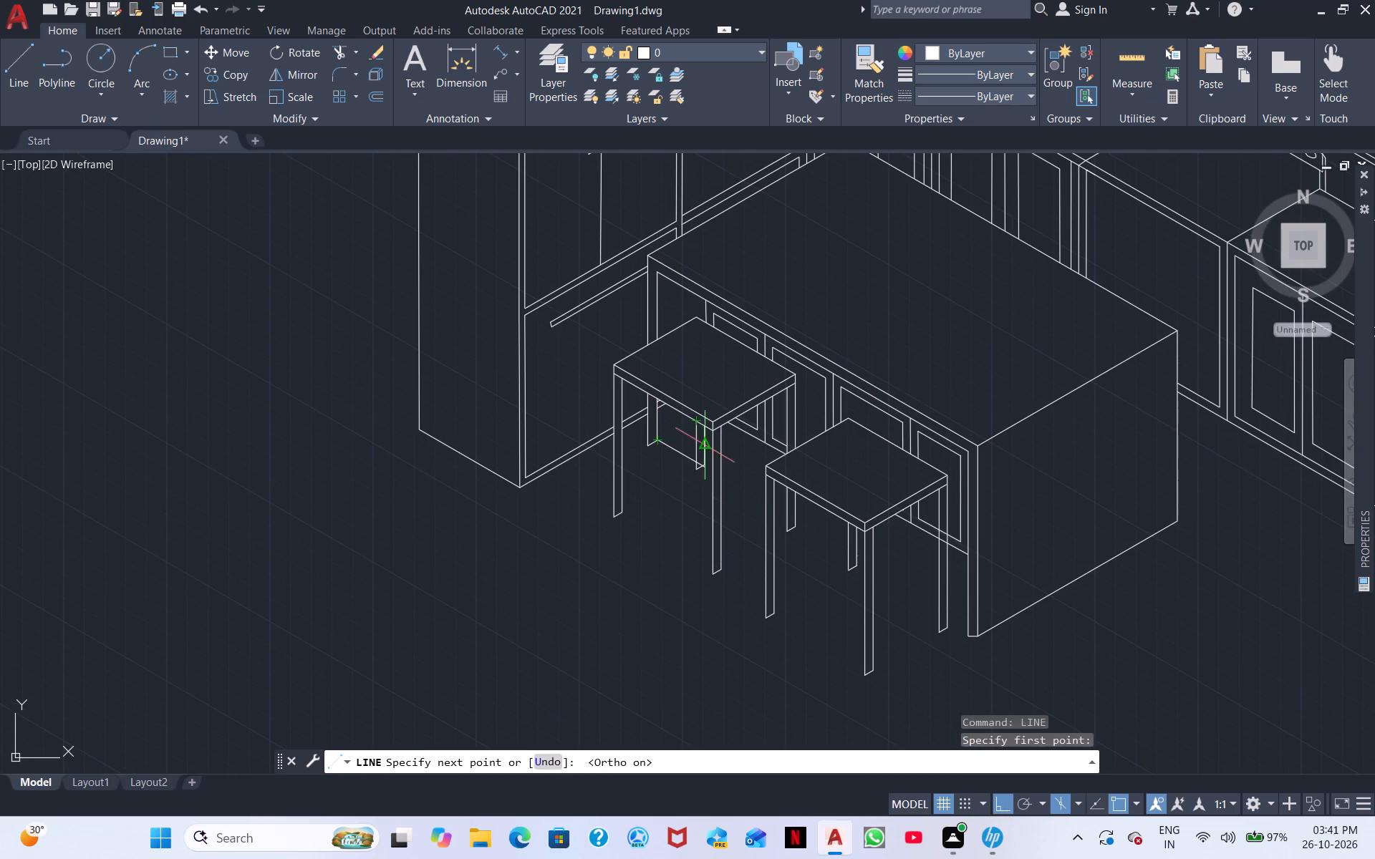
{"action": "scroll", "coordinate": [657, 469], "scroll_direction": "up", "scroll_amount": 3}
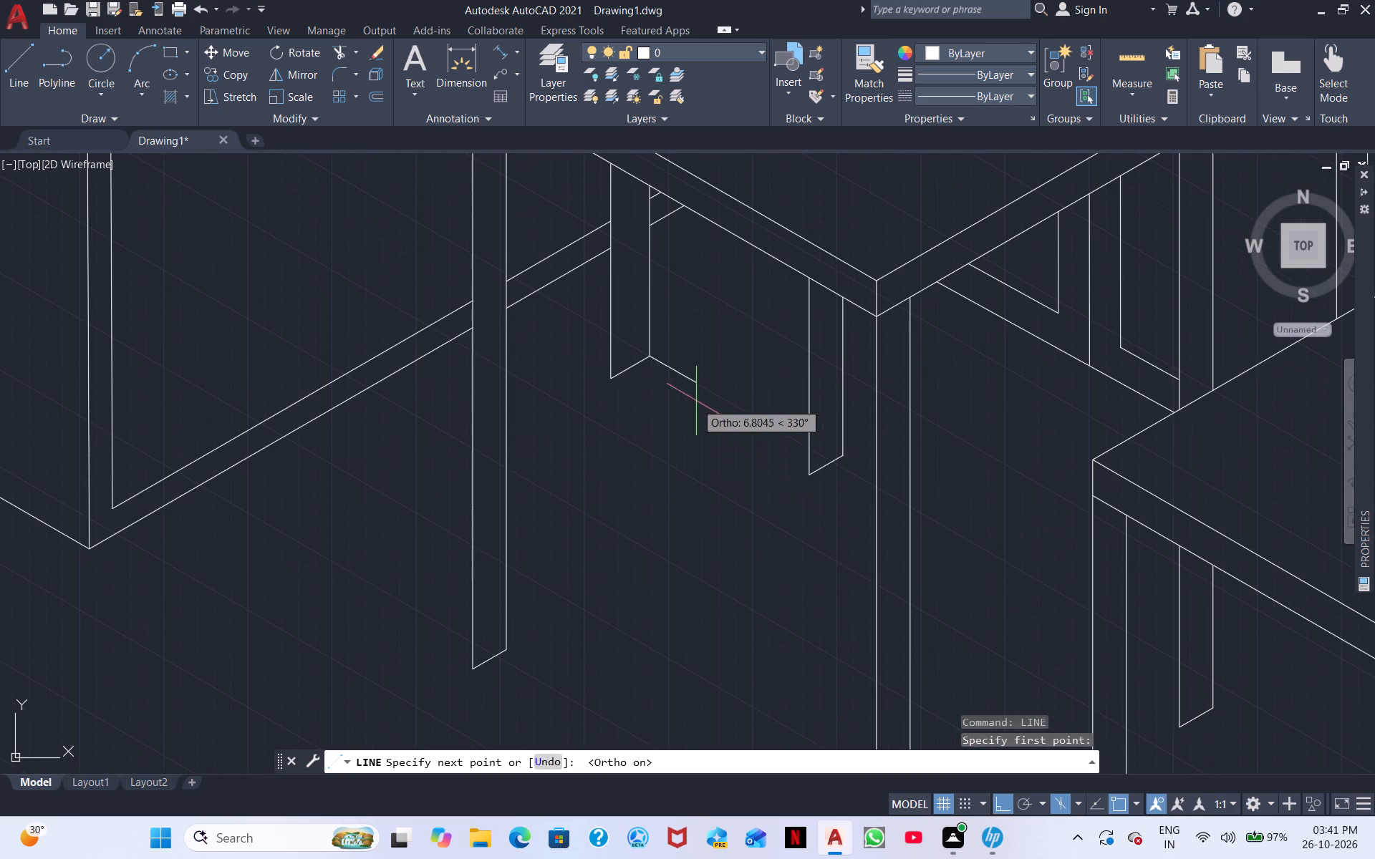
{"action": "middle_click_drag", "start_coordinate": [850, 239], "coordinate": [810, 530]}
{"action": "scroll", "coordinate": [811, 525], "scroll_direction": "up", "scroll_amount": 1}
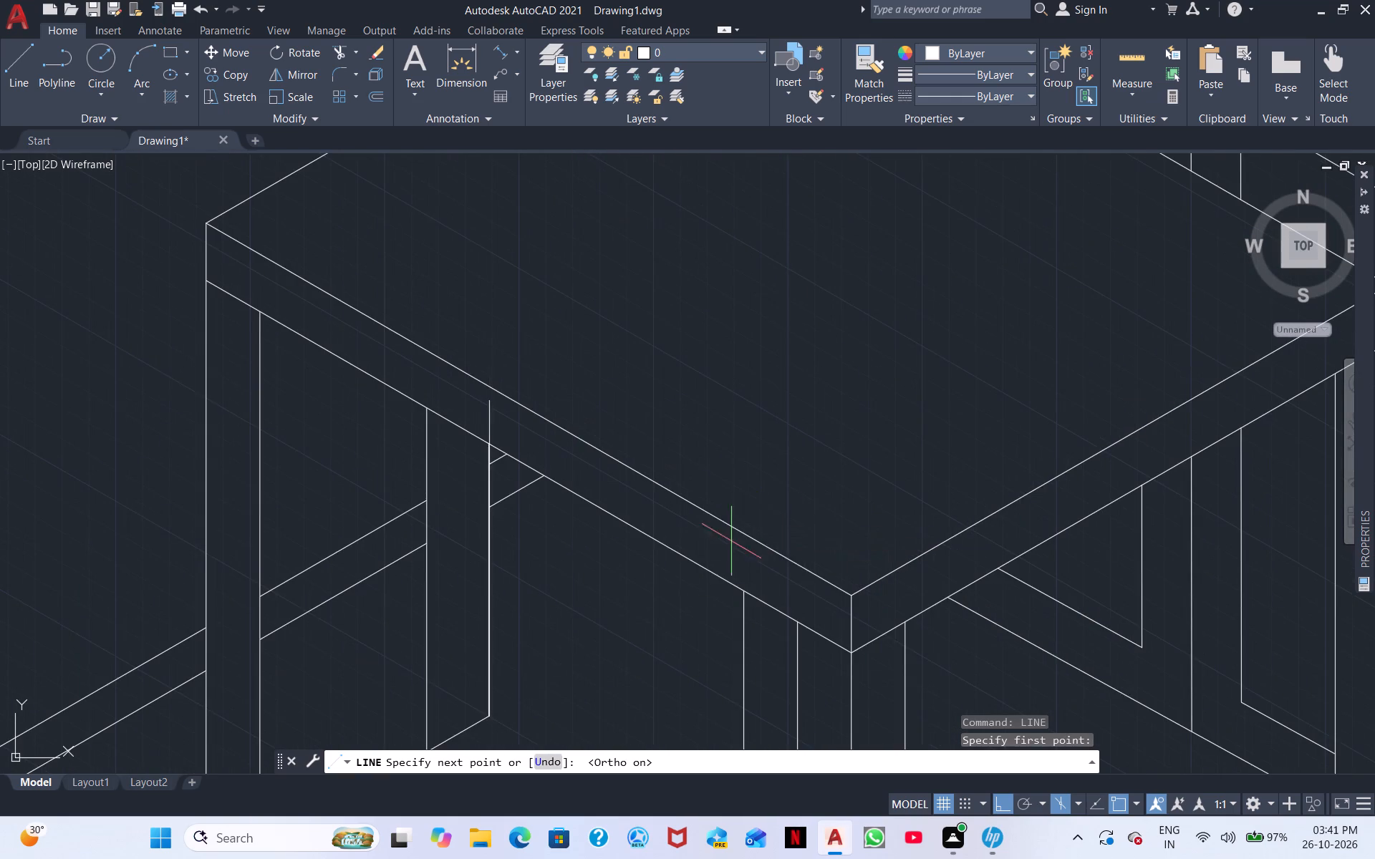
{"action": "scroll", "coordinate": [724, 545], "scroll_direction": "down", "scroll_amount": 2}
{"action": "key", "text": "F5"}
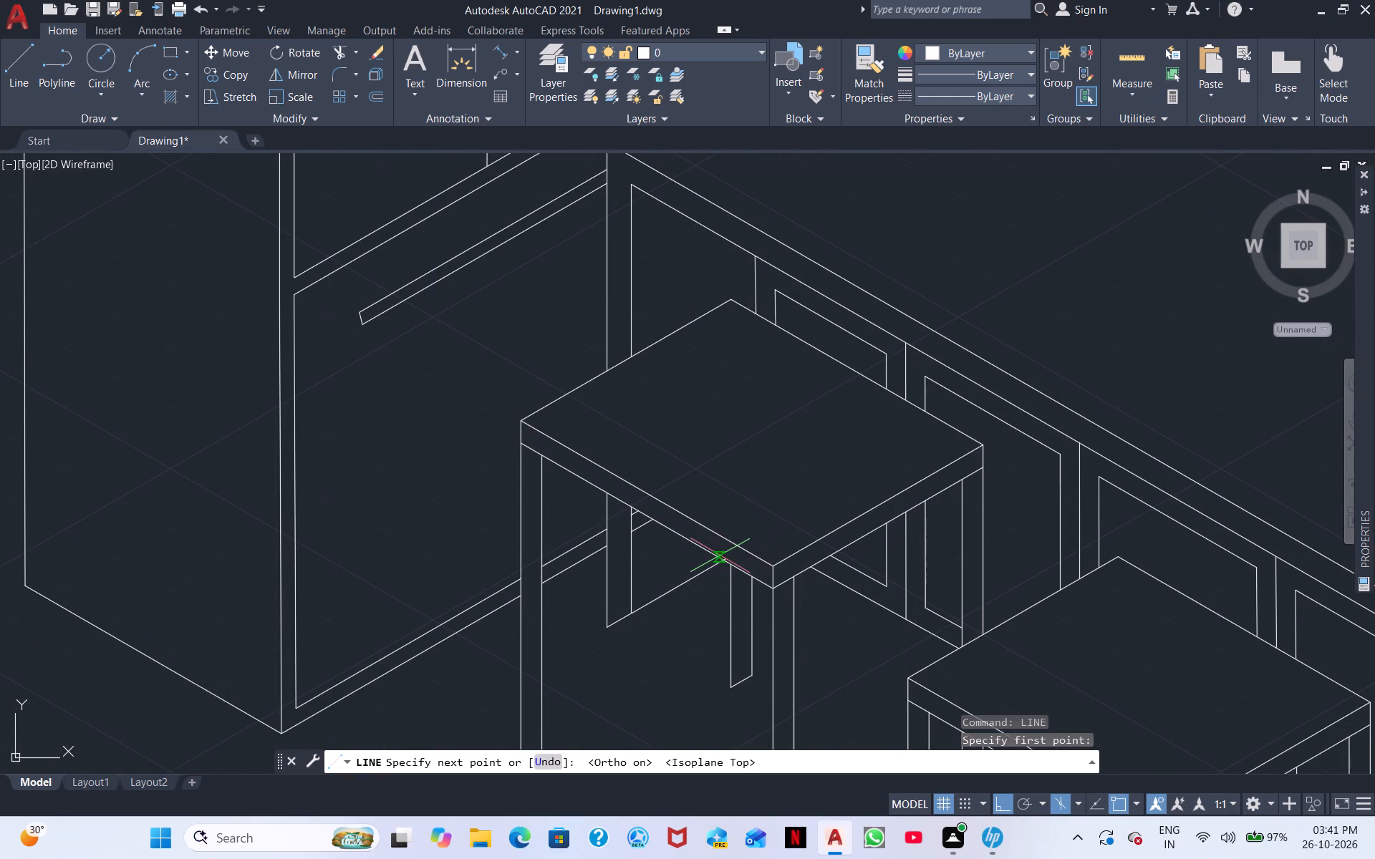
{"action": "left_click", "coordinate": [717, 558]}
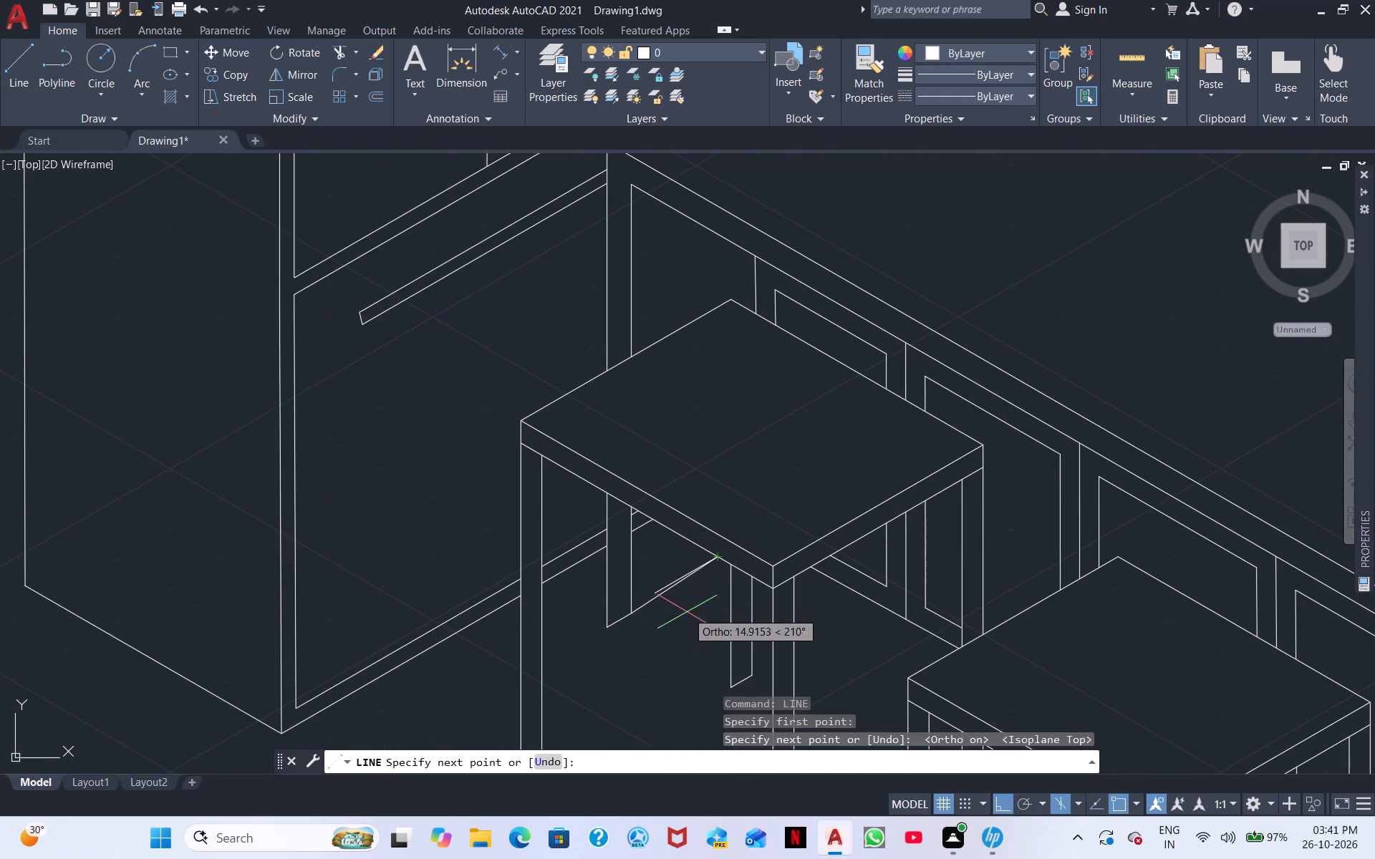
{"action": "key", "text": "Escape"}
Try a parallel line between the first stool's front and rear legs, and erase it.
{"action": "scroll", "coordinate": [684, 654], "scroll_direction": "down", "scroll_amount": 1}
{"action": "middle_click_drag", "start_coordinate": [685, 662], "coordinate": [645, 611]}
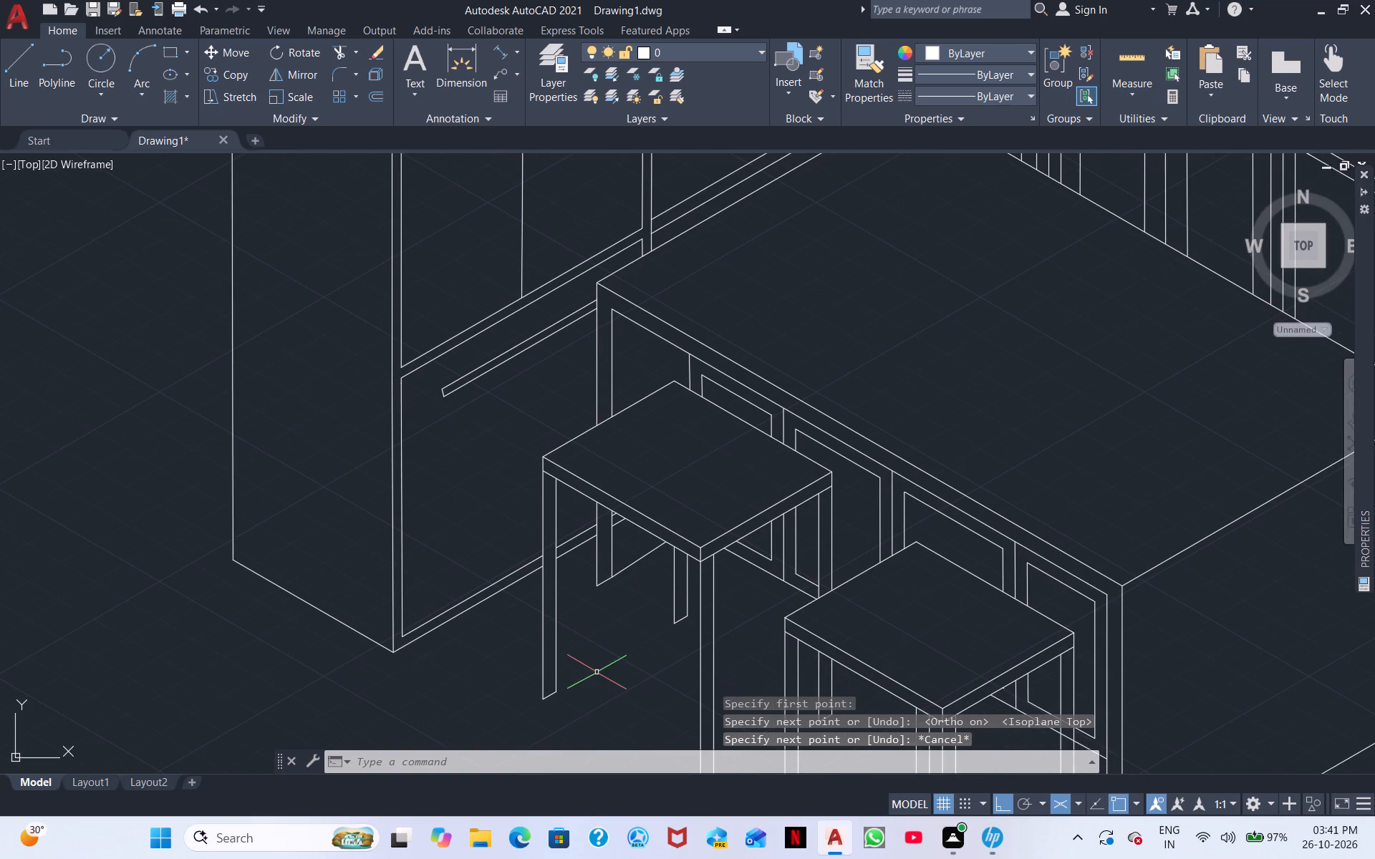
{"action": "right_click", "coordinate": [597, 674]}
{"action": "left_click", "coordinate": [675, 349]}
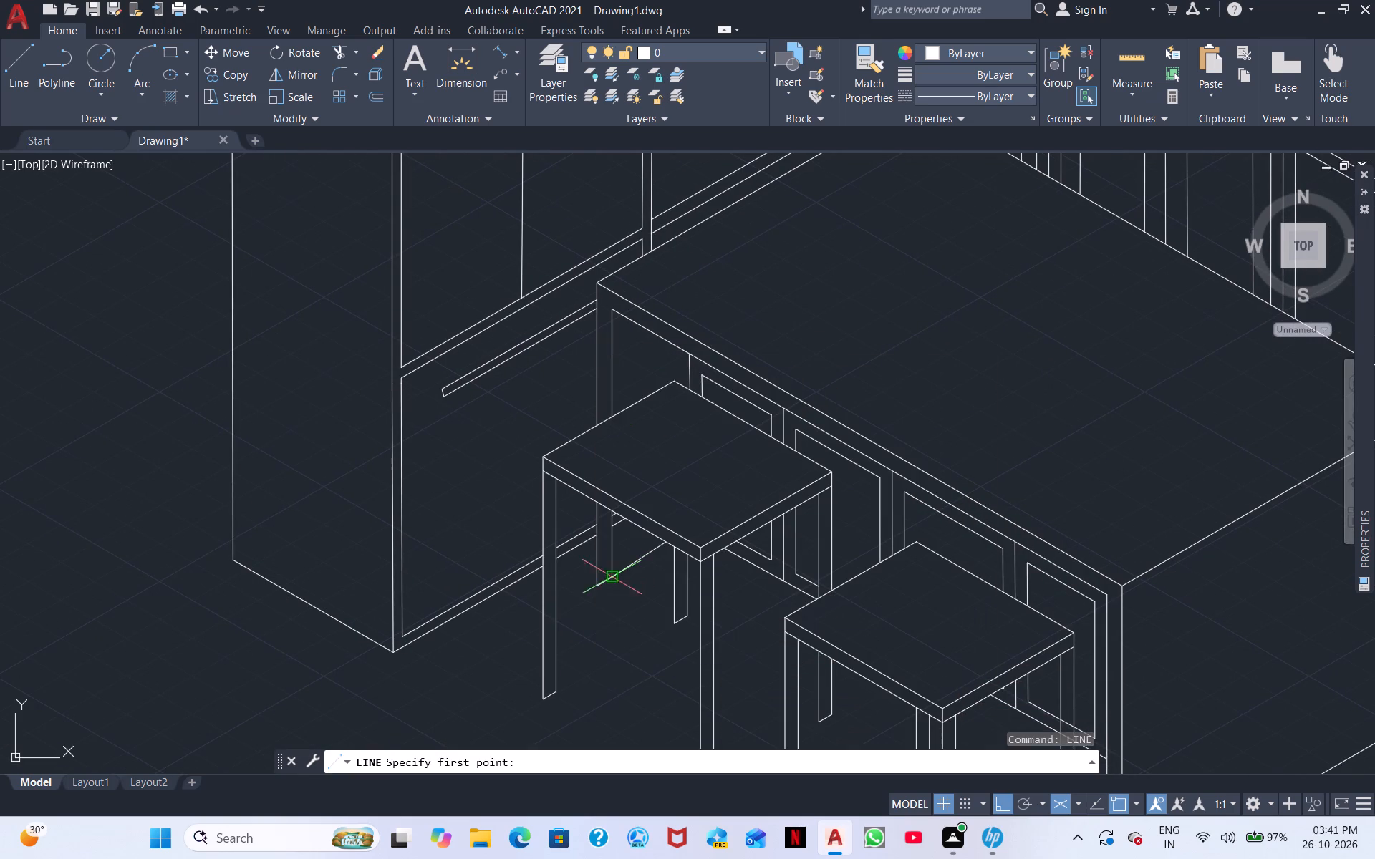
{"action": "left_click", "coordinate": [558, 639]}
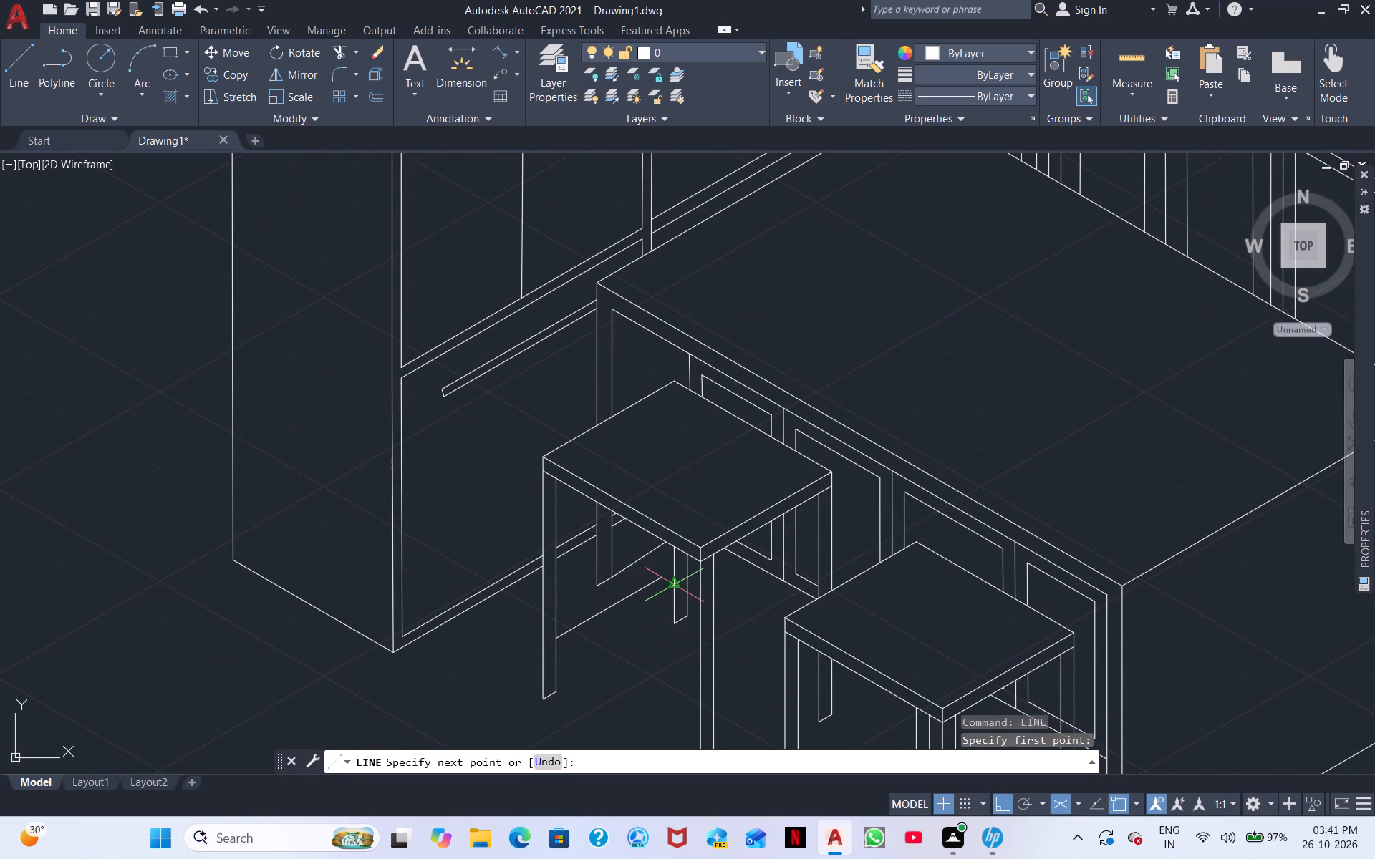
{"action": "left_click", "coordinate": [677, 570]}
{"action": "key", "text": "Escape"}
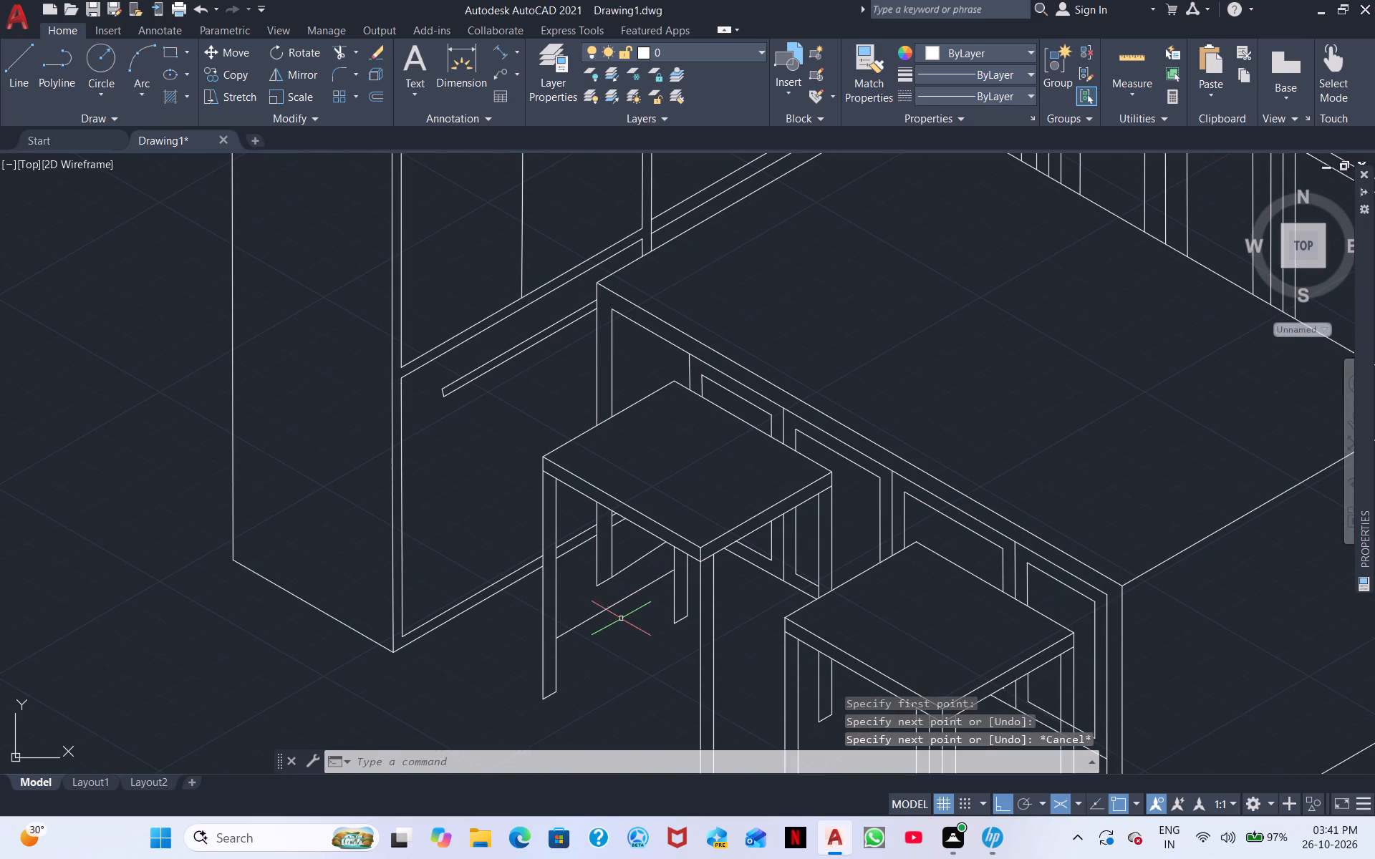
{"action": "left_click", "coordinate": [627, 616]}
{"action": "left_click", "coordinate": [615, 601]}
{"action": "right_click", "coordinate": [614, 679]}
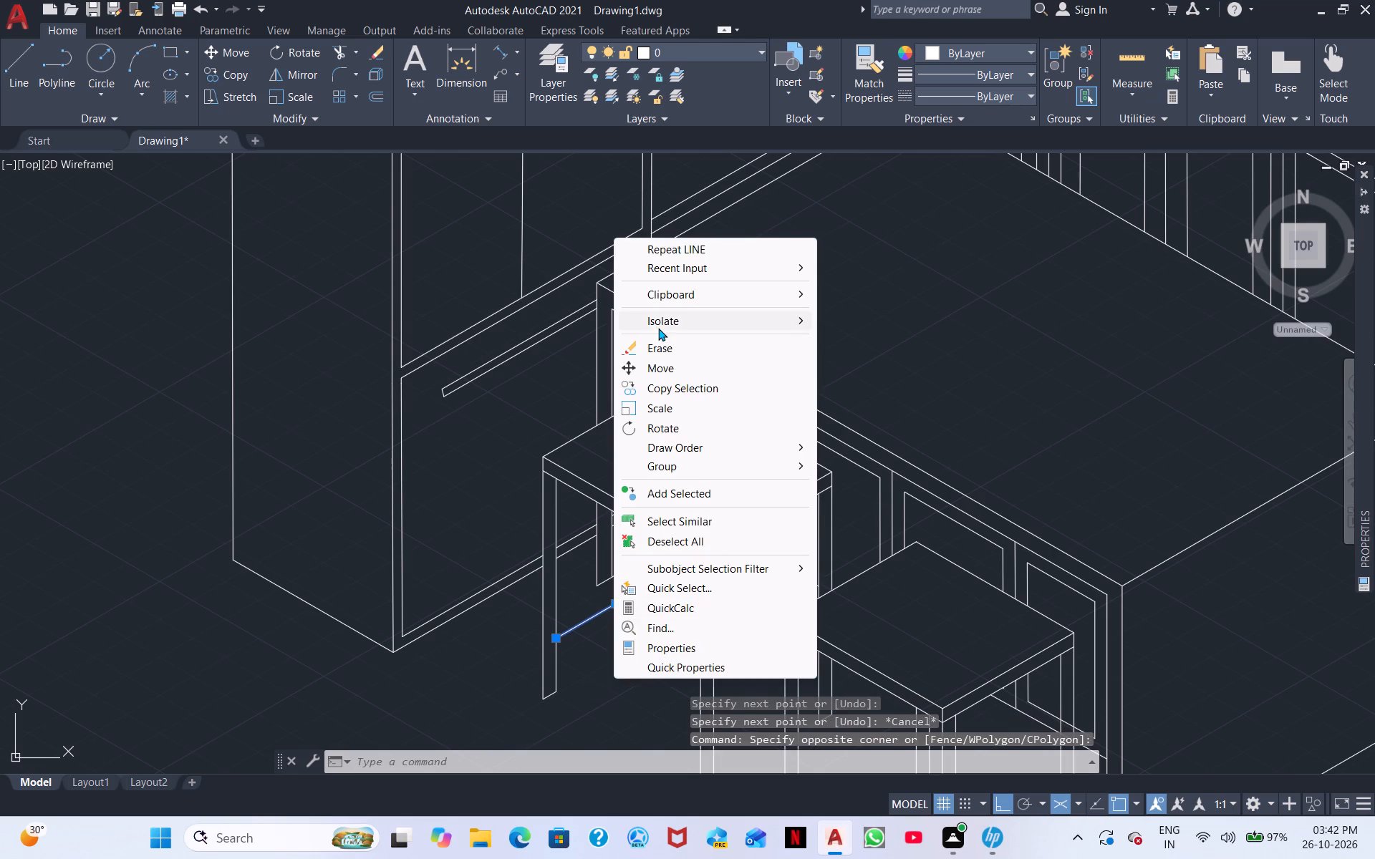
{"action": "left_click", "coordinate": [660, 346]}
Examine the whole kitchen drawing, including the tall cabinet's top, the corner, the wall cabinets and the island.
{"action": "scroll", "coordinate": [606, 460], "scroll_direction": "down", "scroll_amount": 2}
{"action": "scroll", "coordinate": [718, 503], "scroll_direction": "down", "scroll_amount": 2}
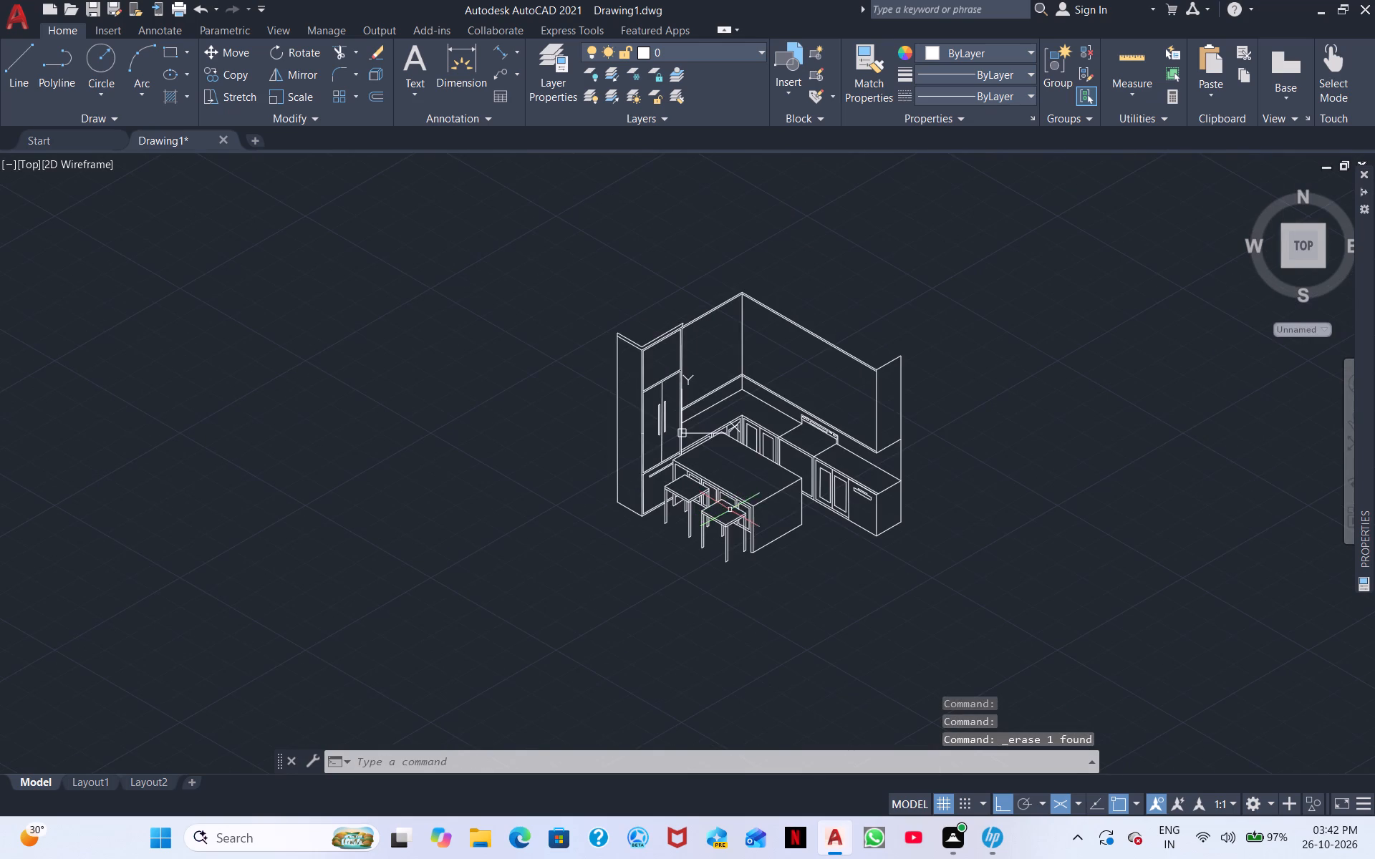
{"action": "scroll", "coordinate": [712, 497], "scroll_direction": "up", "scroll_amount": 2}
{"action": "middle_click_drag", "start_coordinate": [710, 491], "coordinate": [622, 734]}
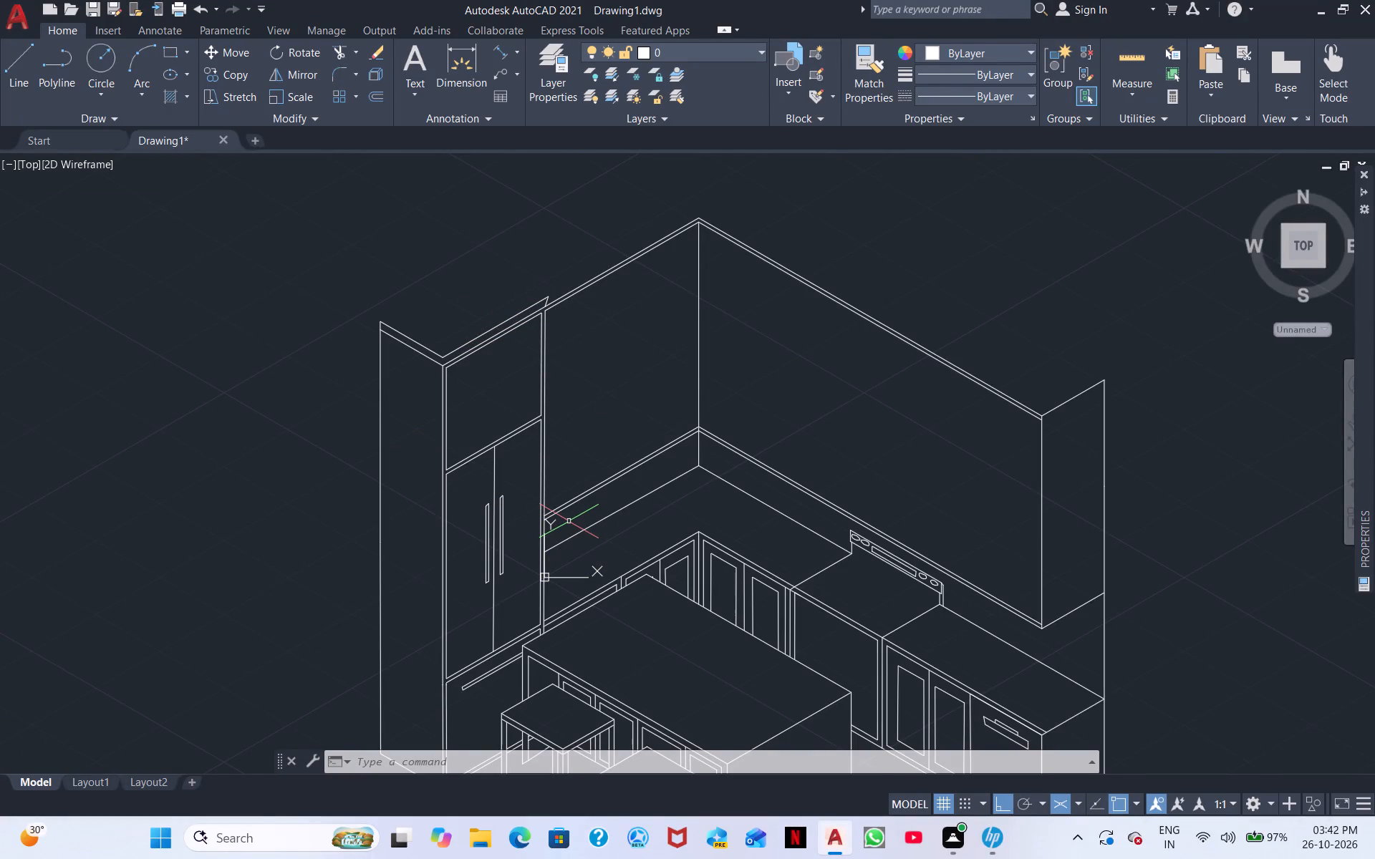
{"action": "scroll", "coordinate": [709, 501], "scroll_direction": "down", "scroll_amount": 1}
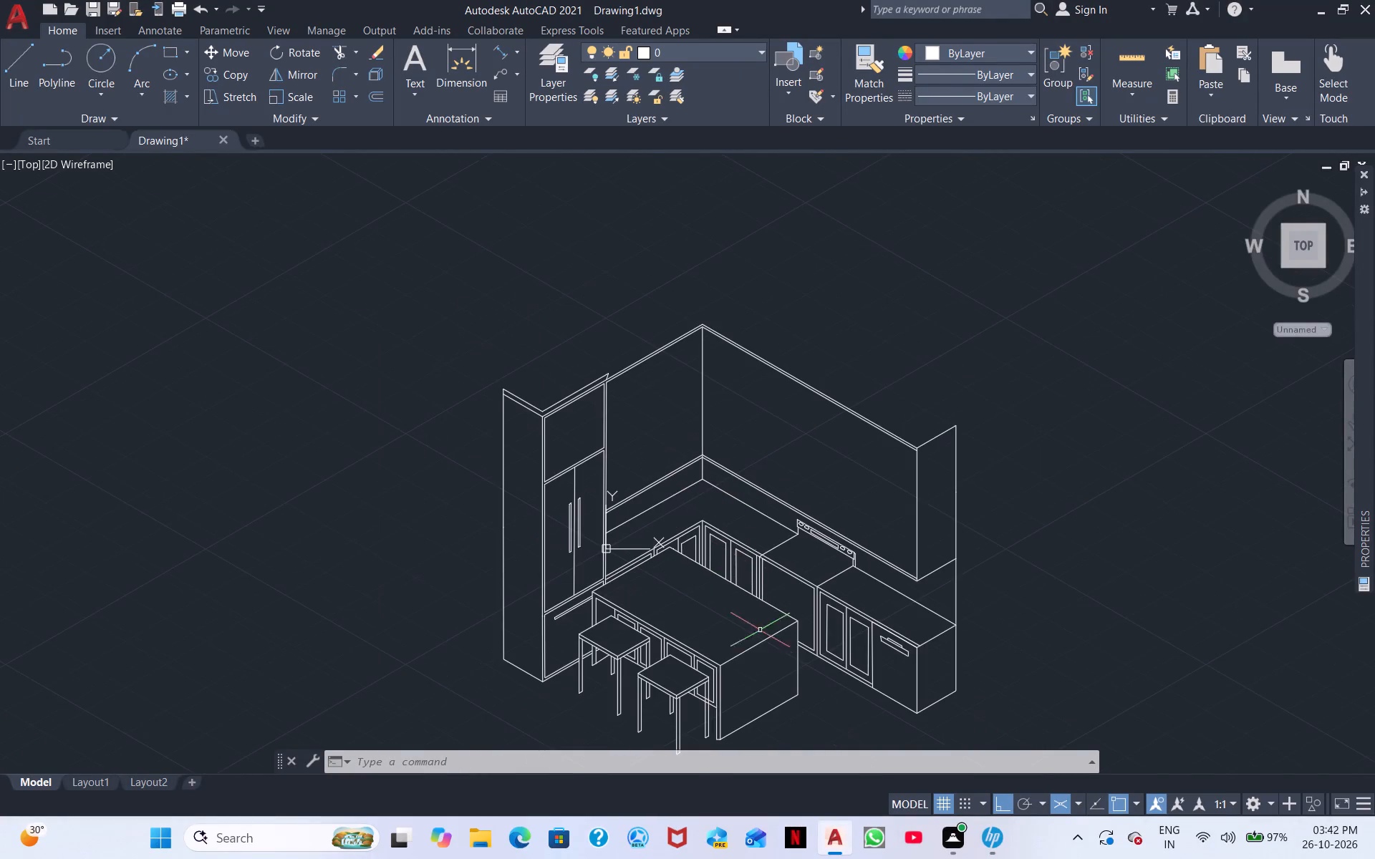
{"action": "middle_click_drag", "start_coordinate": [776, 626], "coordinate": [968, 529]}
{"action": "middle_click_drag", "start_coordinate": [862, 671], "coordinate": [912, 858]}
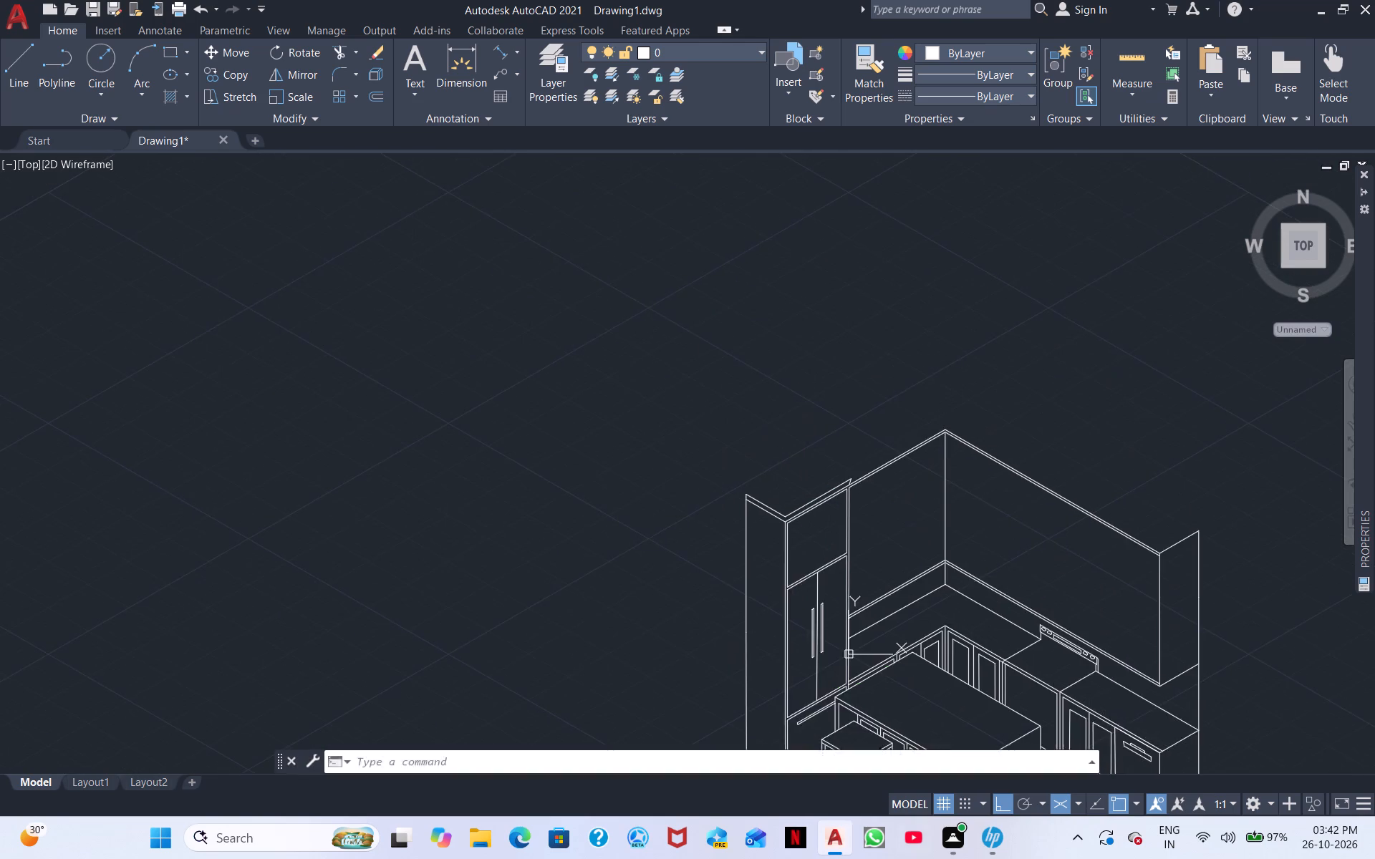
{"action": "scroll", "coordinate": [892, 656], "scroll_direction": "down", "scroll_amount": 1}
{"action": "scroll", "coordinate": [892, 656], "scroll_direction": "up", "scroll_amount": 2}
{"action": "middle_click_drag", "start_coordinate": [884, 656], "coordinate": [769, 843]}
{"action": "scroll", "coordinate": [764, 749], "scroll_direction": "up", "scroll_amount": 1}
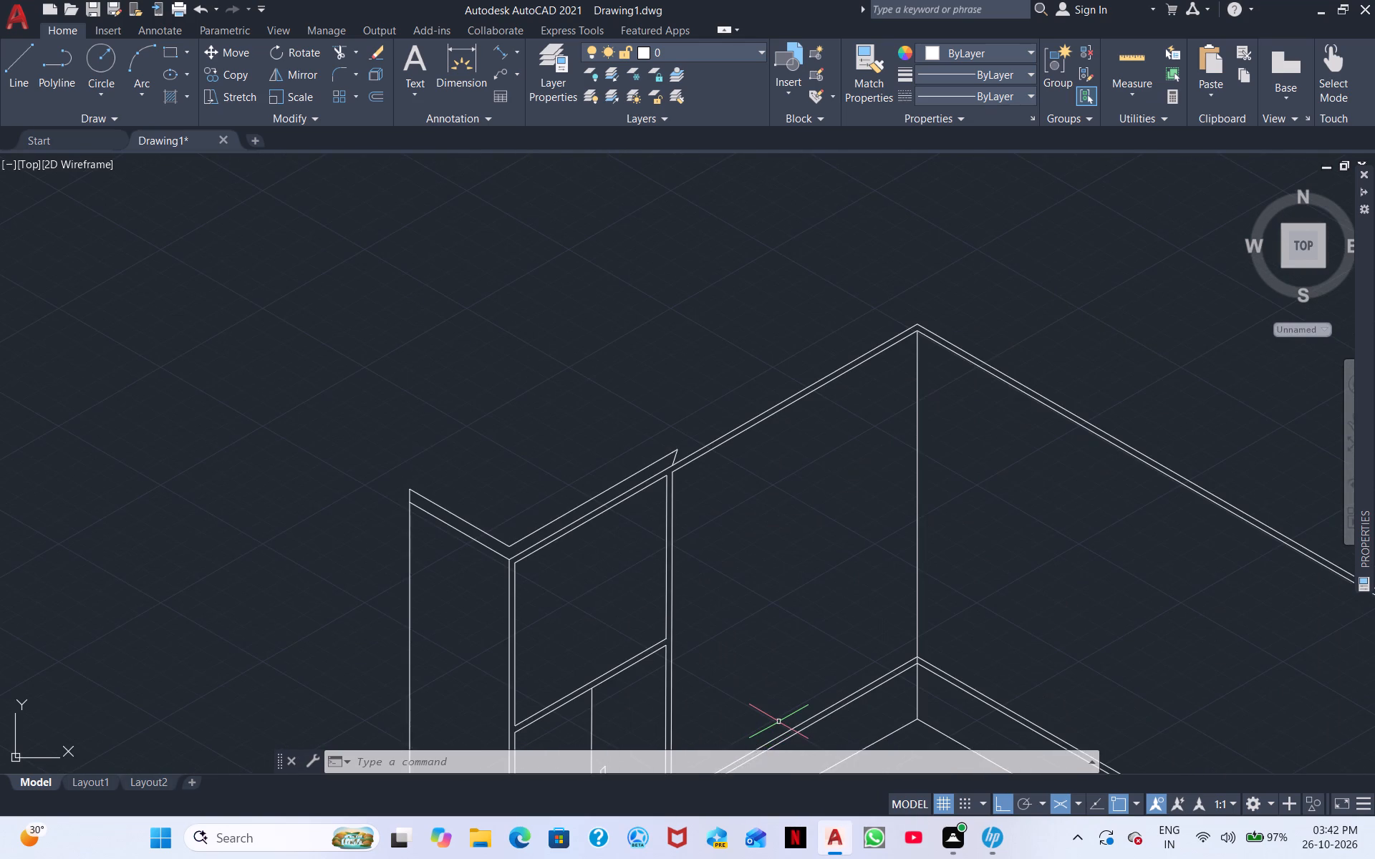
{"action": "scroll", "coordinate": [778, 720], "scroll_direction": "up", "scroll_amount": 1}
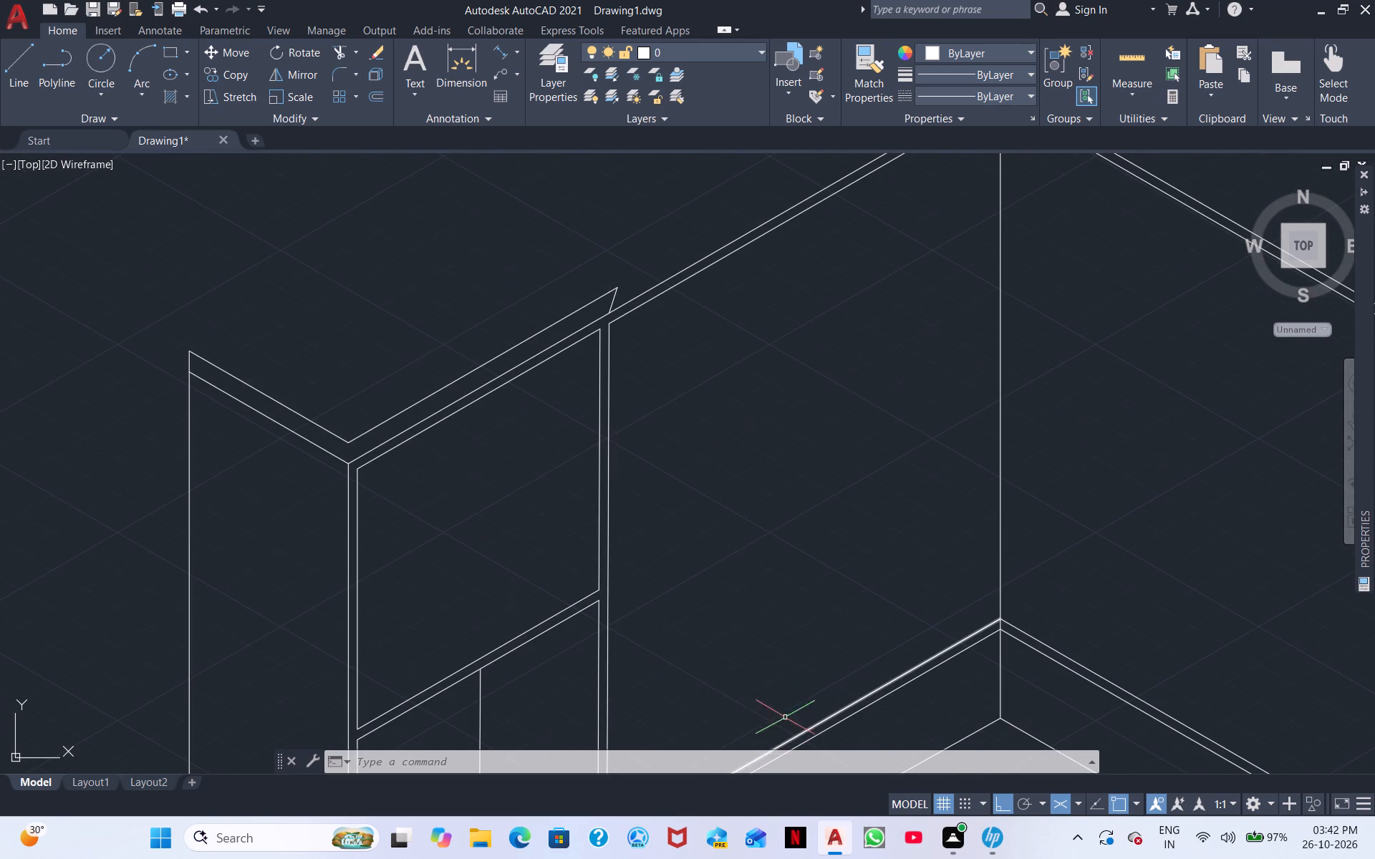
{"action": "scroll", "coordinate": [861, 460], "scroll_direction": "down", "scroll_amount": 1}
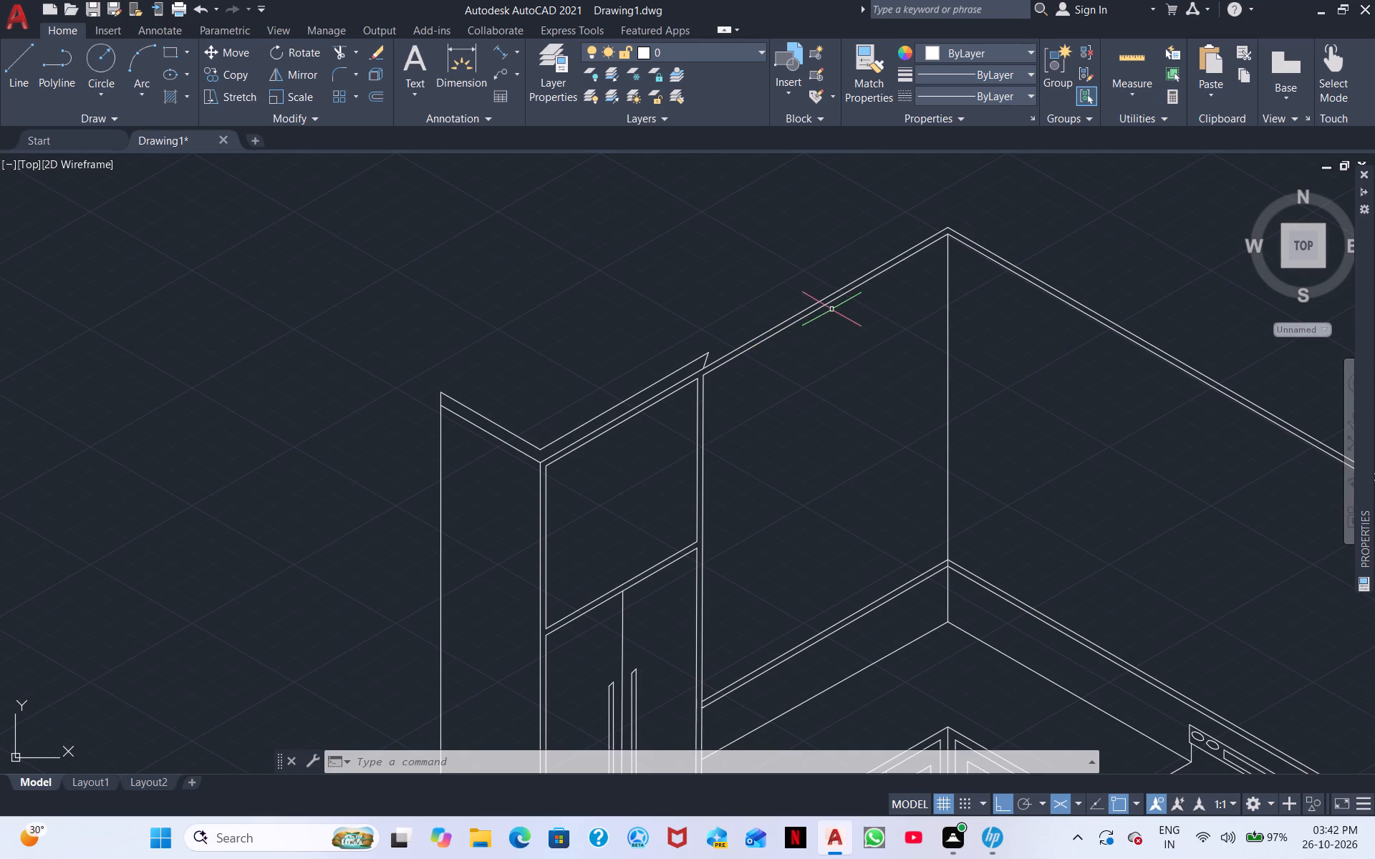
{"action": "scroll", "coordinate": [653, 336], "scroll_direction": "down", "scroll_amount": 1}
{"action": "middle_click_drag", "start_coordinate": [789, 476], "coordinate": [568, 354]}
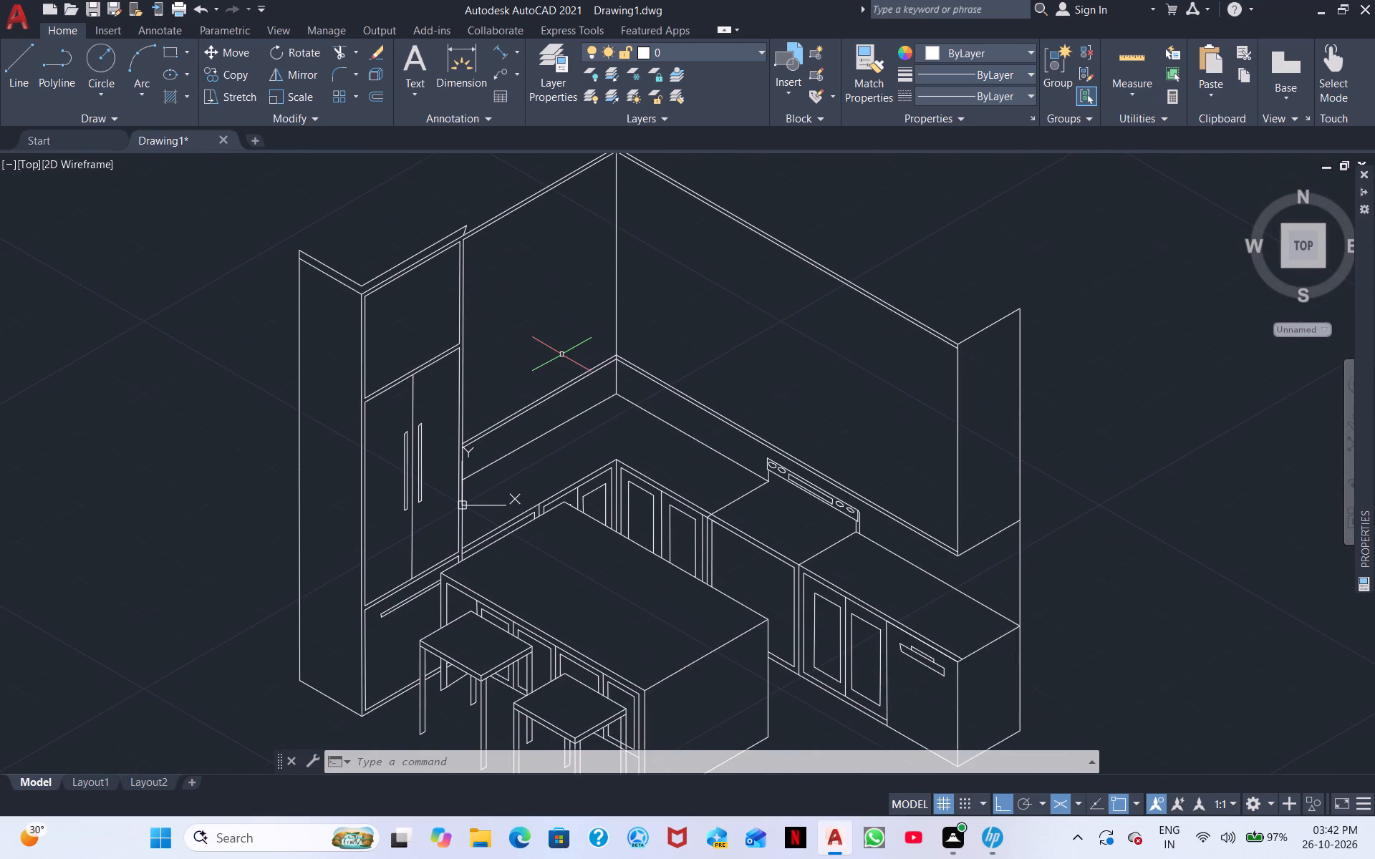
{"action": "scroll", "coordinate": [560, 355], "scroll_direction": "up", "scroll_amount": 1}
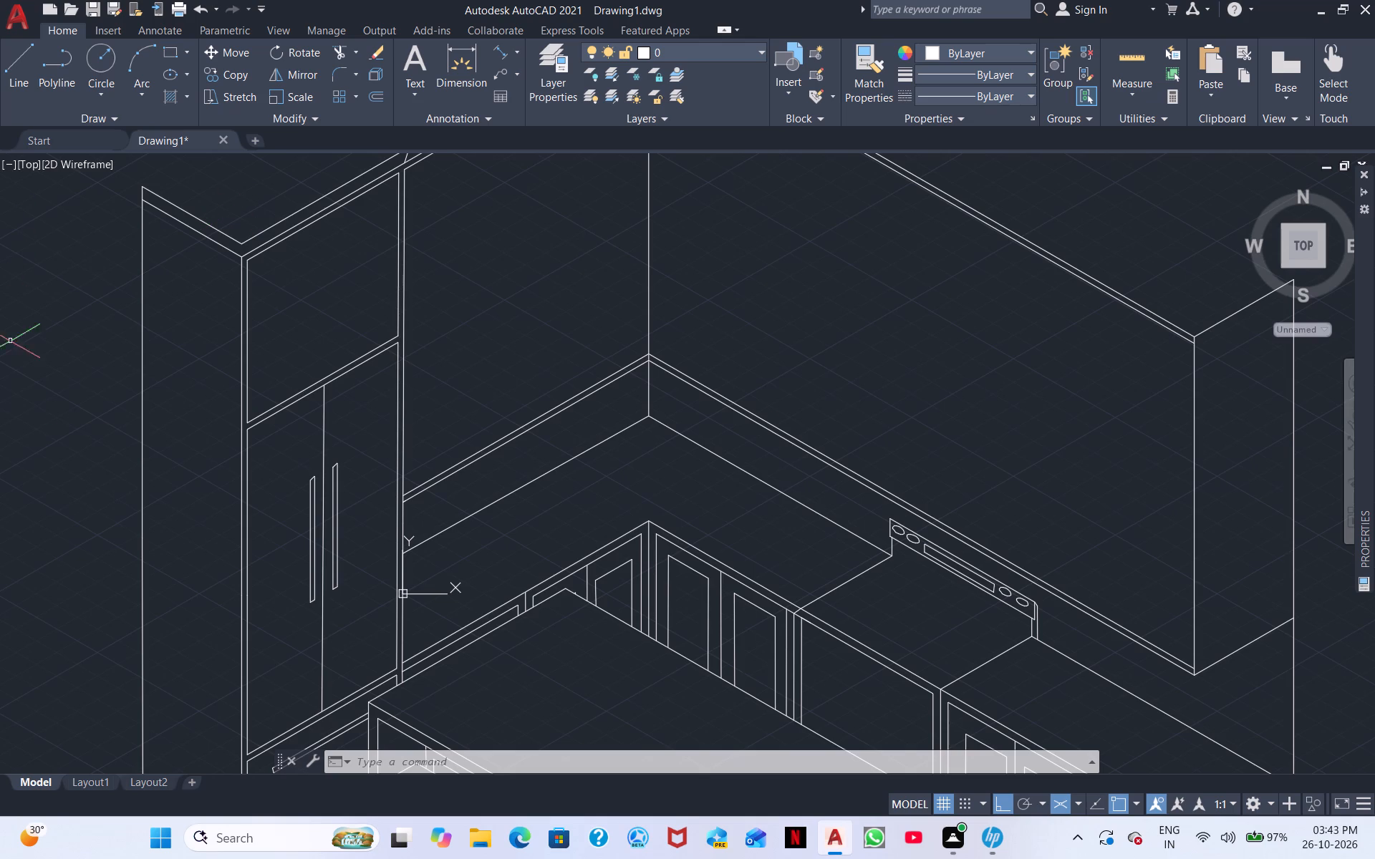
{"action": "middle_click_drag", "start_coordinate": [338, 381], "coordinate": [372, 685]}
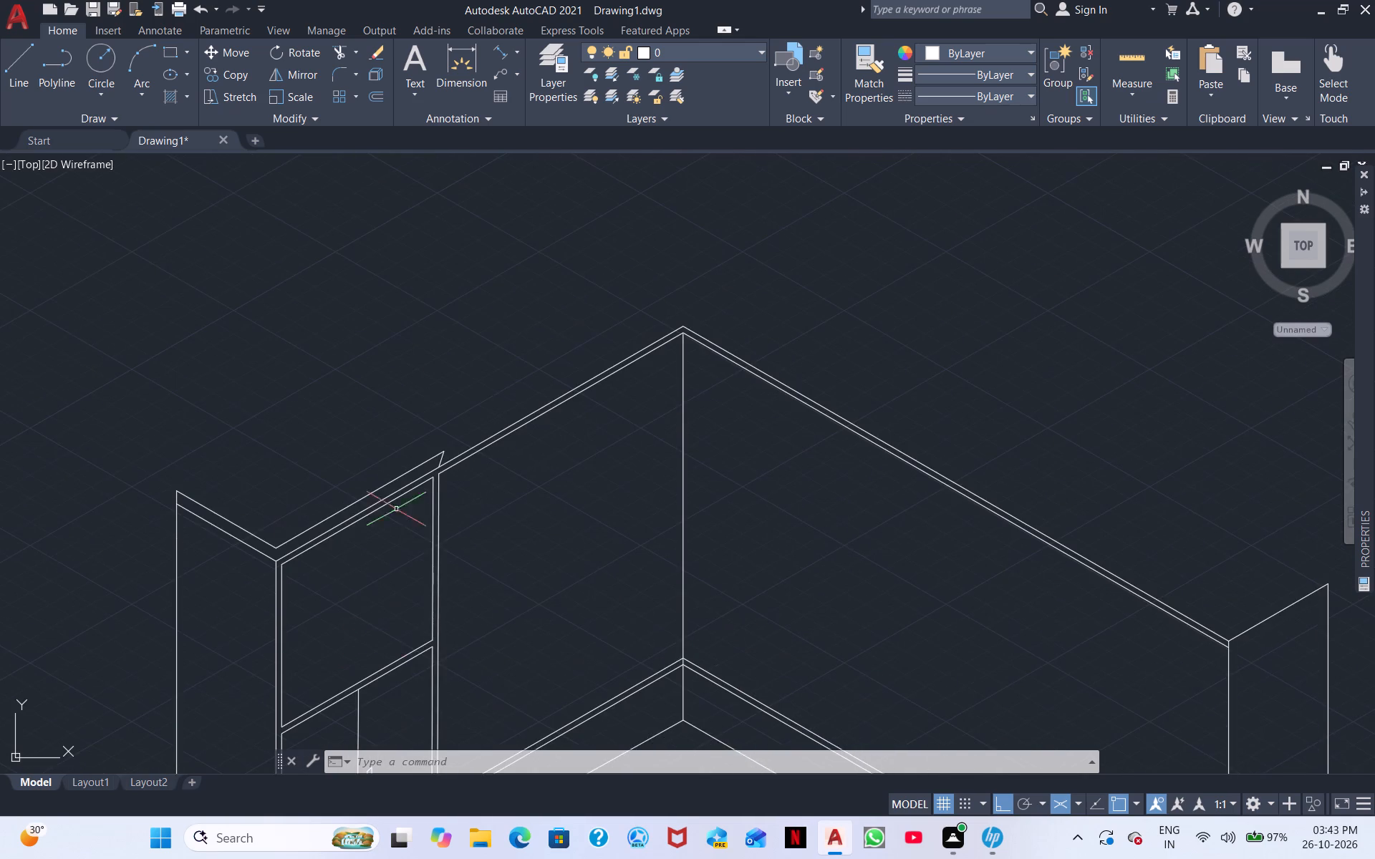
{"action": "scroll", "coordinate": [416, 500], "scroll_direction": "down", "scroll_amount": 2}
{"action": "middle_click_drag", "start_coordinate": [417, 515], "coordinate": [406, 581]}
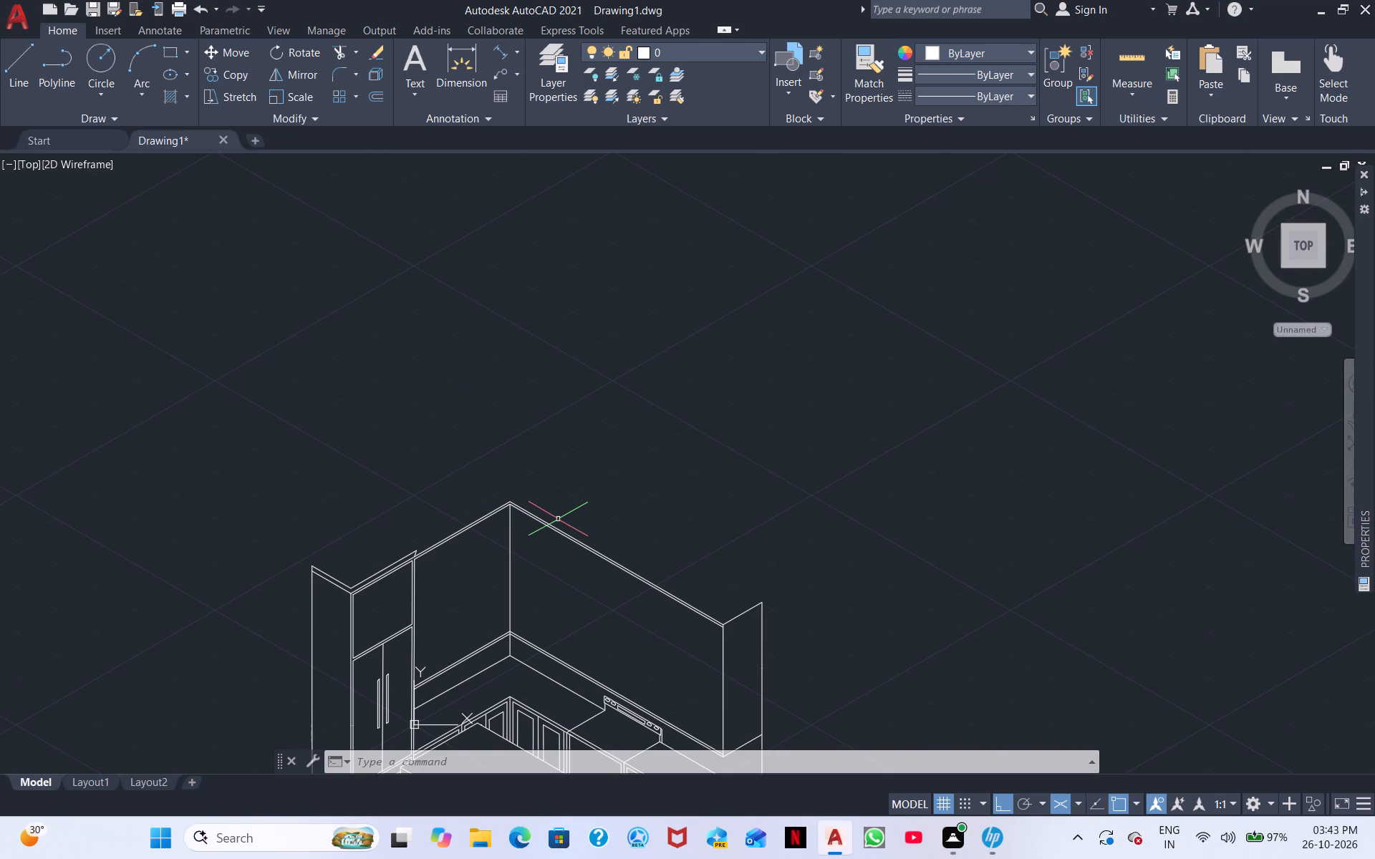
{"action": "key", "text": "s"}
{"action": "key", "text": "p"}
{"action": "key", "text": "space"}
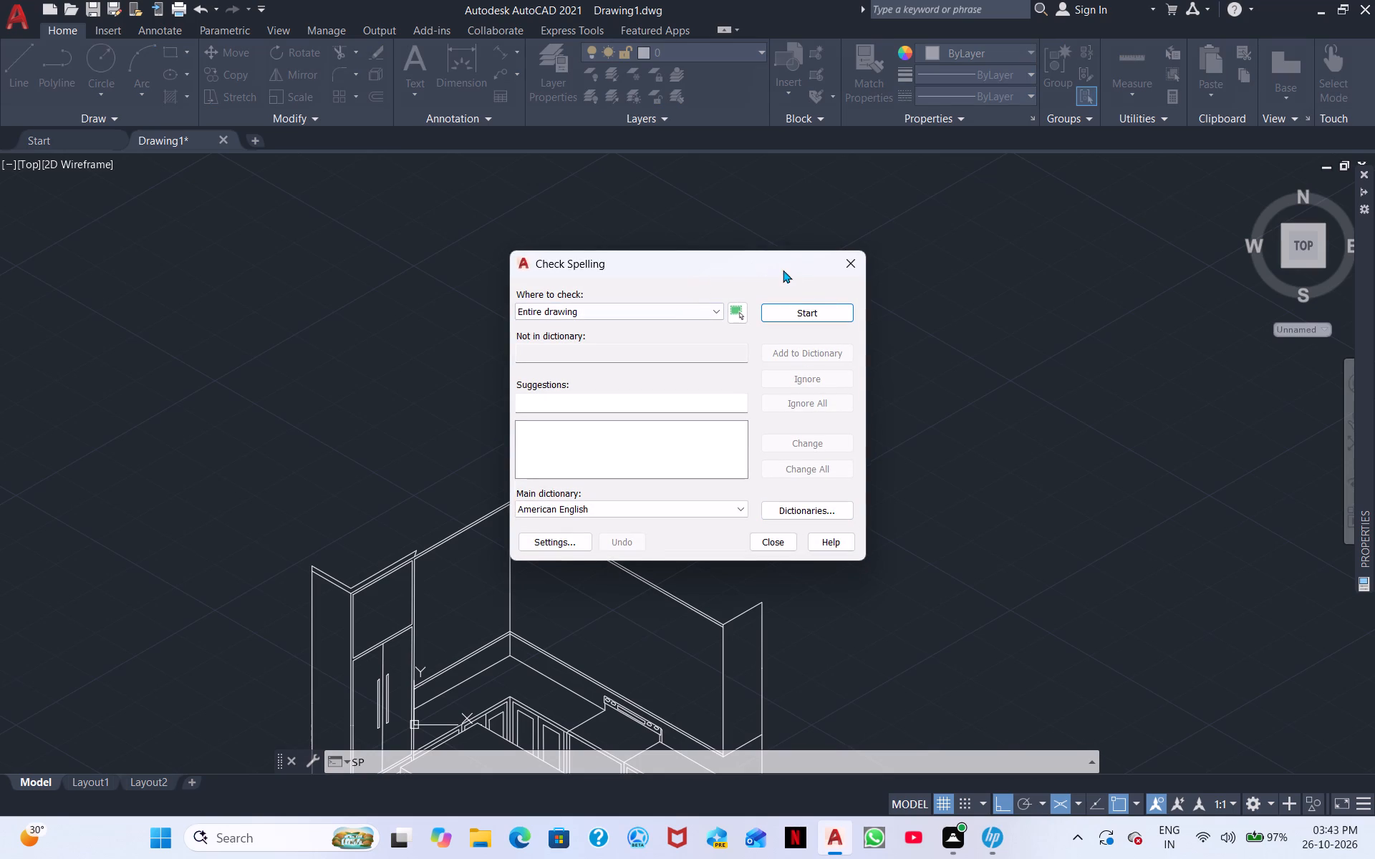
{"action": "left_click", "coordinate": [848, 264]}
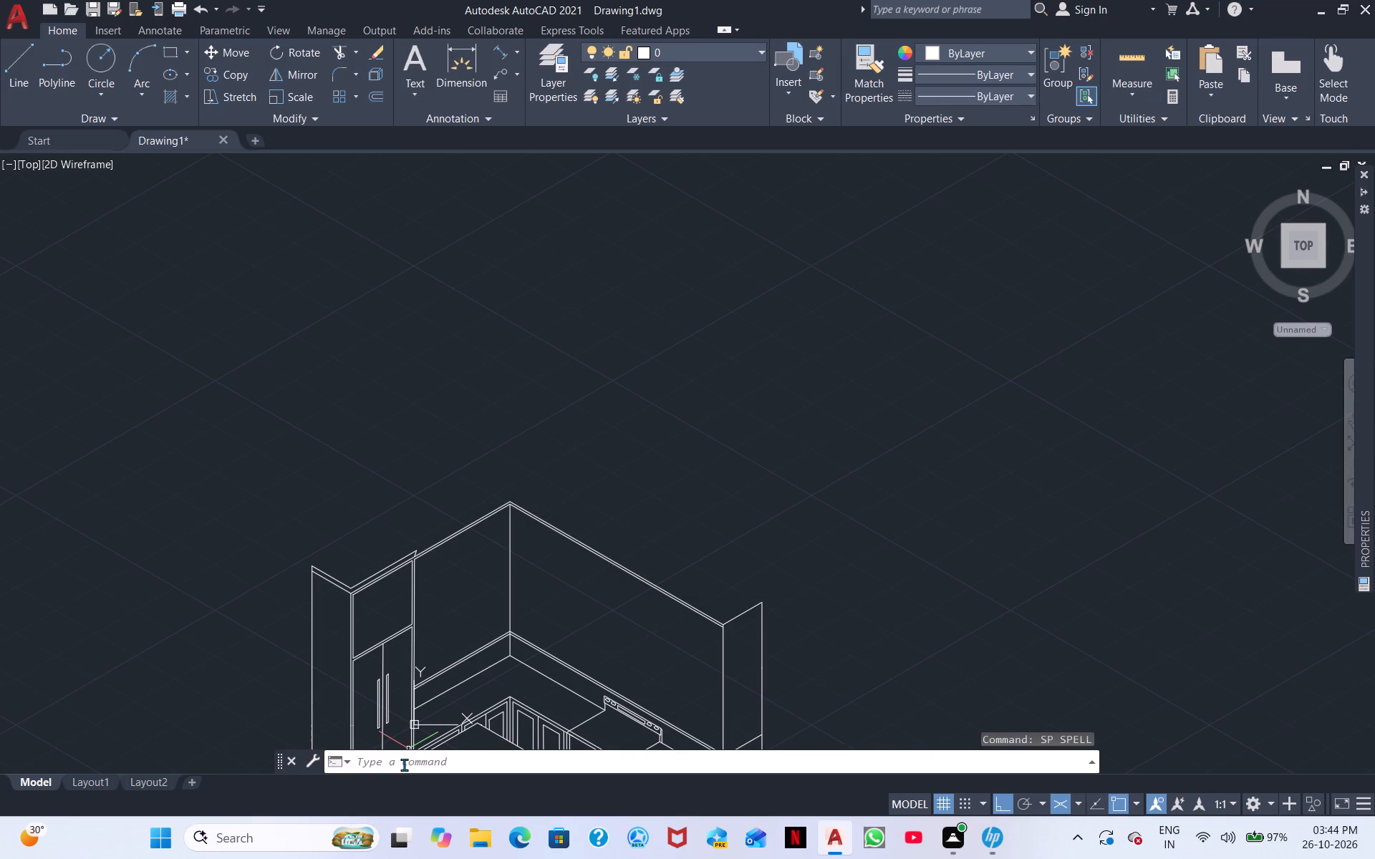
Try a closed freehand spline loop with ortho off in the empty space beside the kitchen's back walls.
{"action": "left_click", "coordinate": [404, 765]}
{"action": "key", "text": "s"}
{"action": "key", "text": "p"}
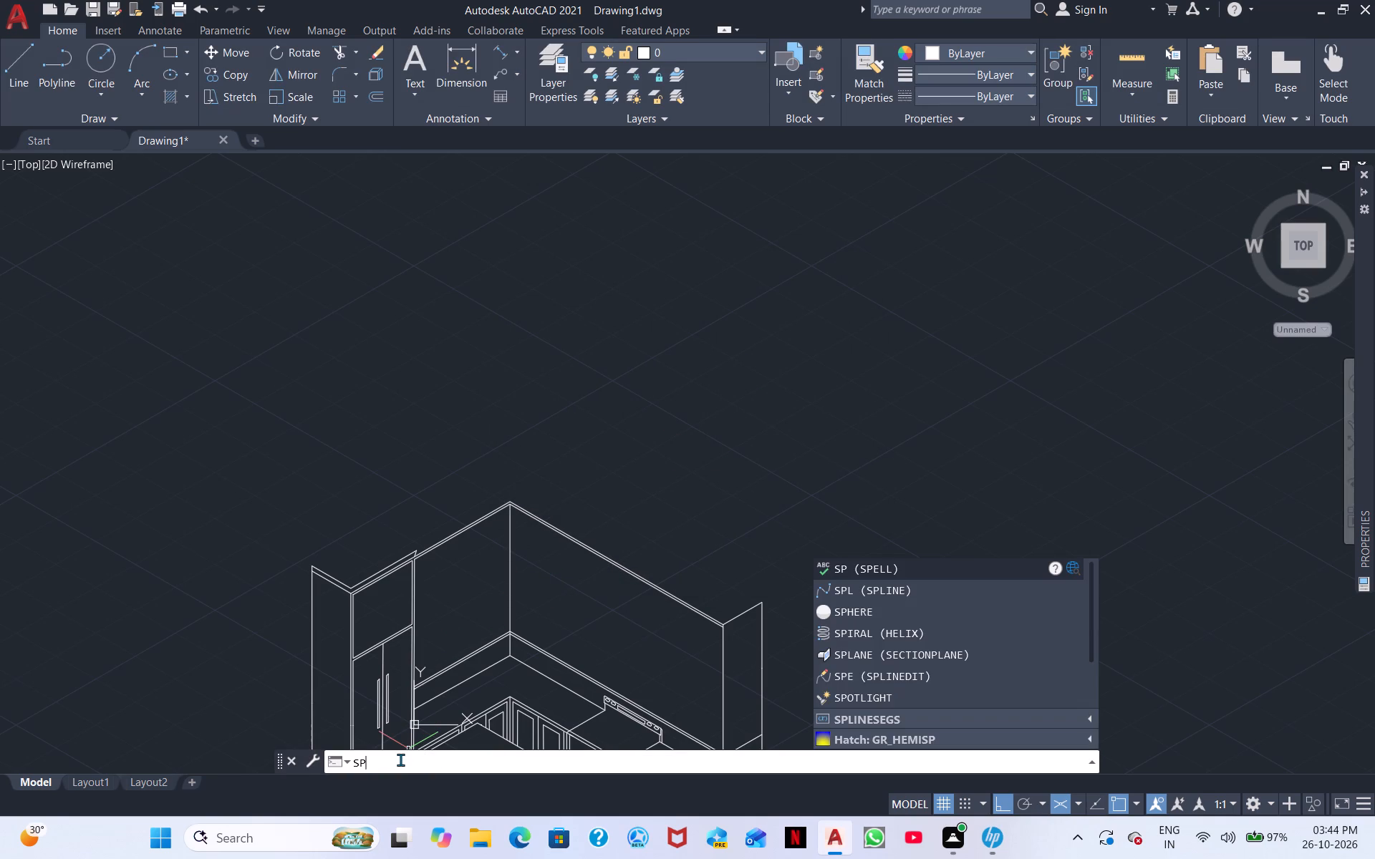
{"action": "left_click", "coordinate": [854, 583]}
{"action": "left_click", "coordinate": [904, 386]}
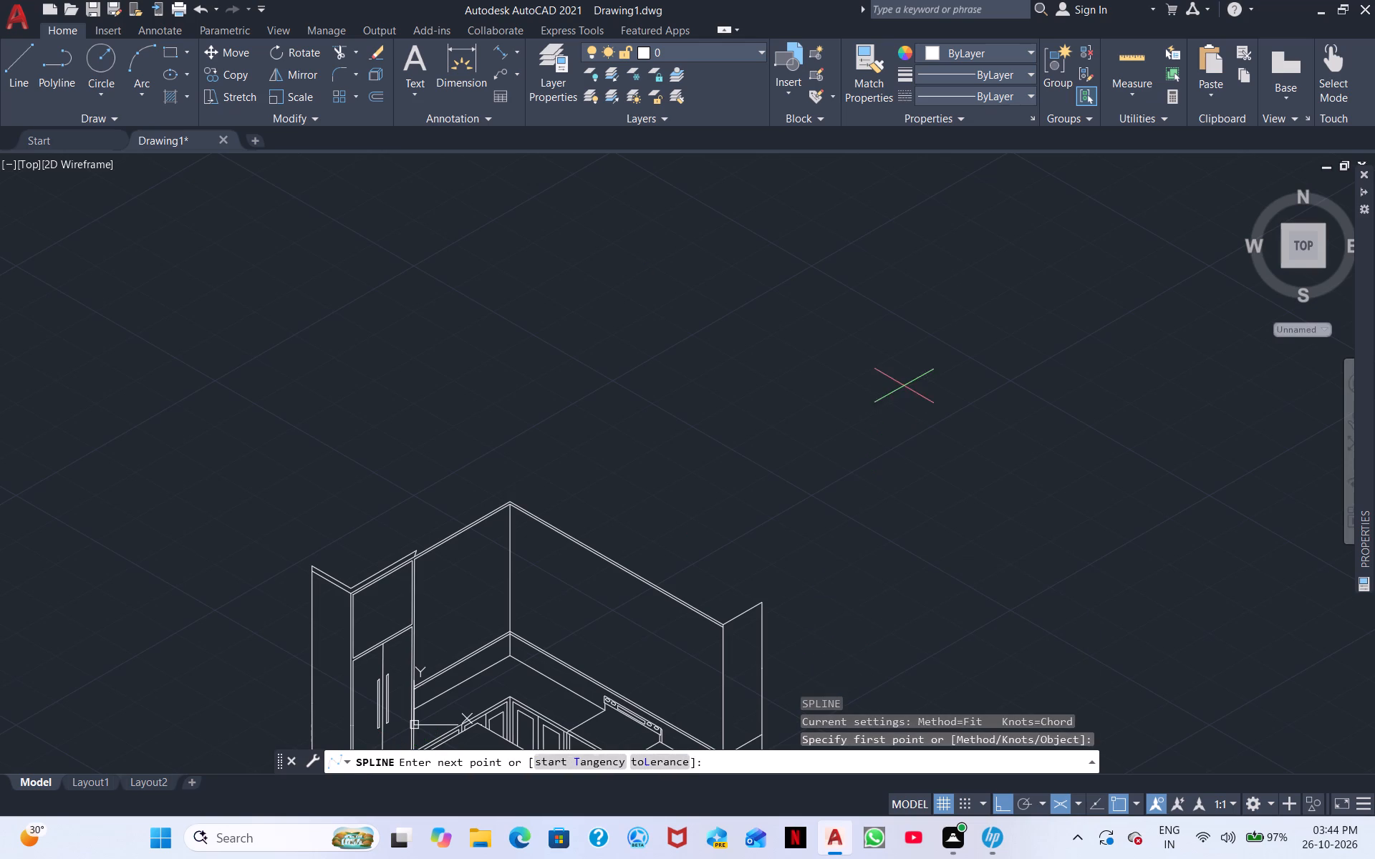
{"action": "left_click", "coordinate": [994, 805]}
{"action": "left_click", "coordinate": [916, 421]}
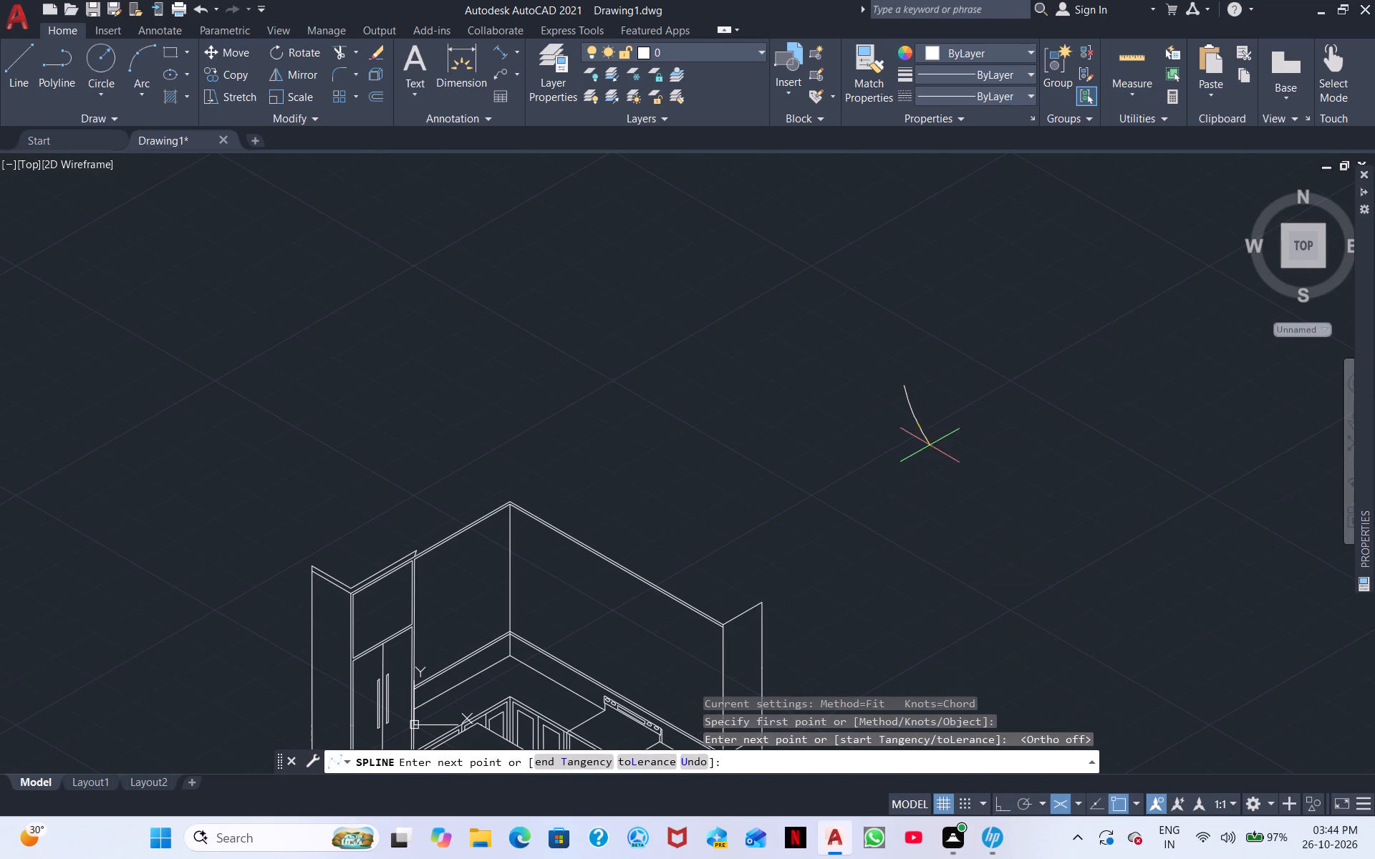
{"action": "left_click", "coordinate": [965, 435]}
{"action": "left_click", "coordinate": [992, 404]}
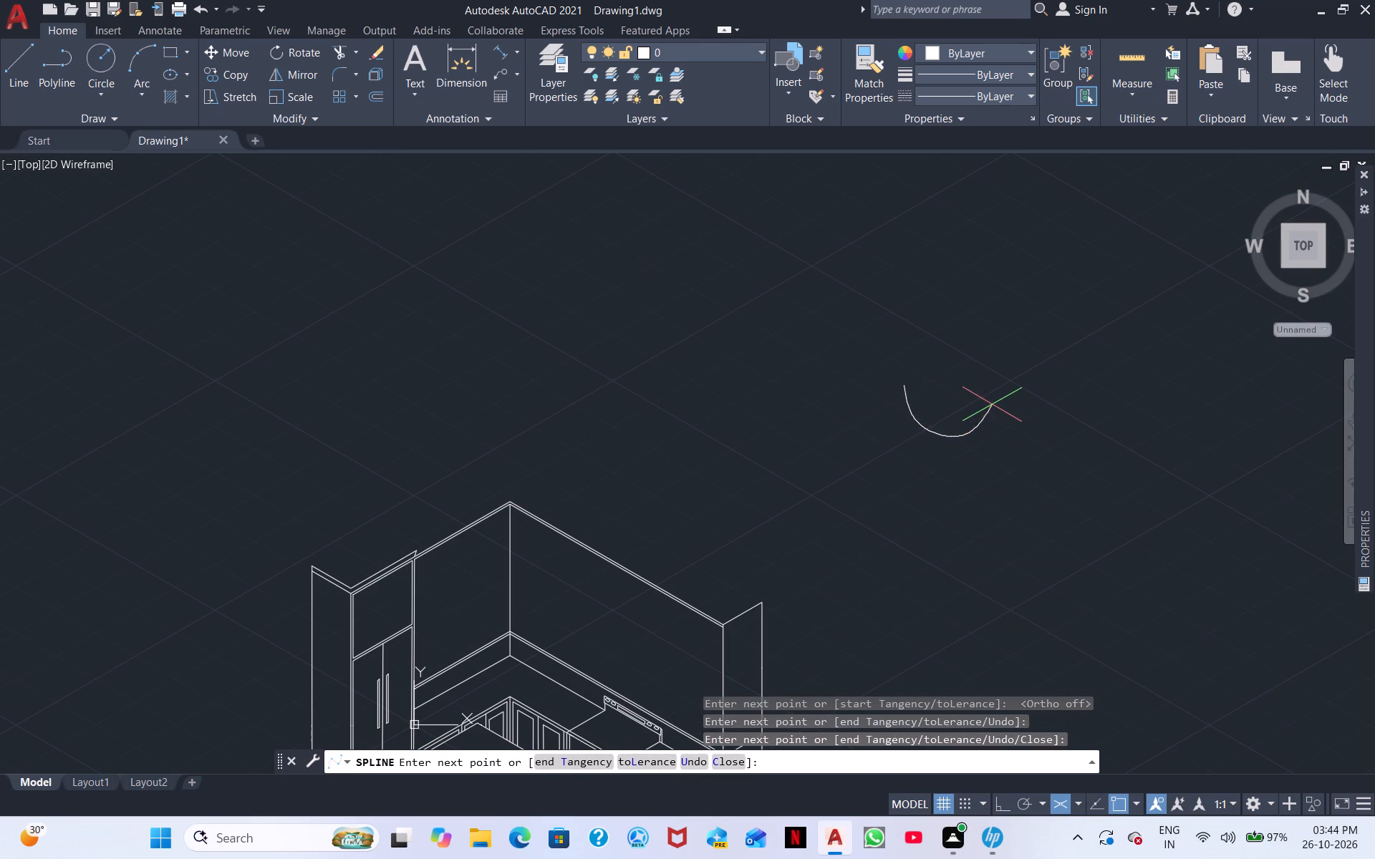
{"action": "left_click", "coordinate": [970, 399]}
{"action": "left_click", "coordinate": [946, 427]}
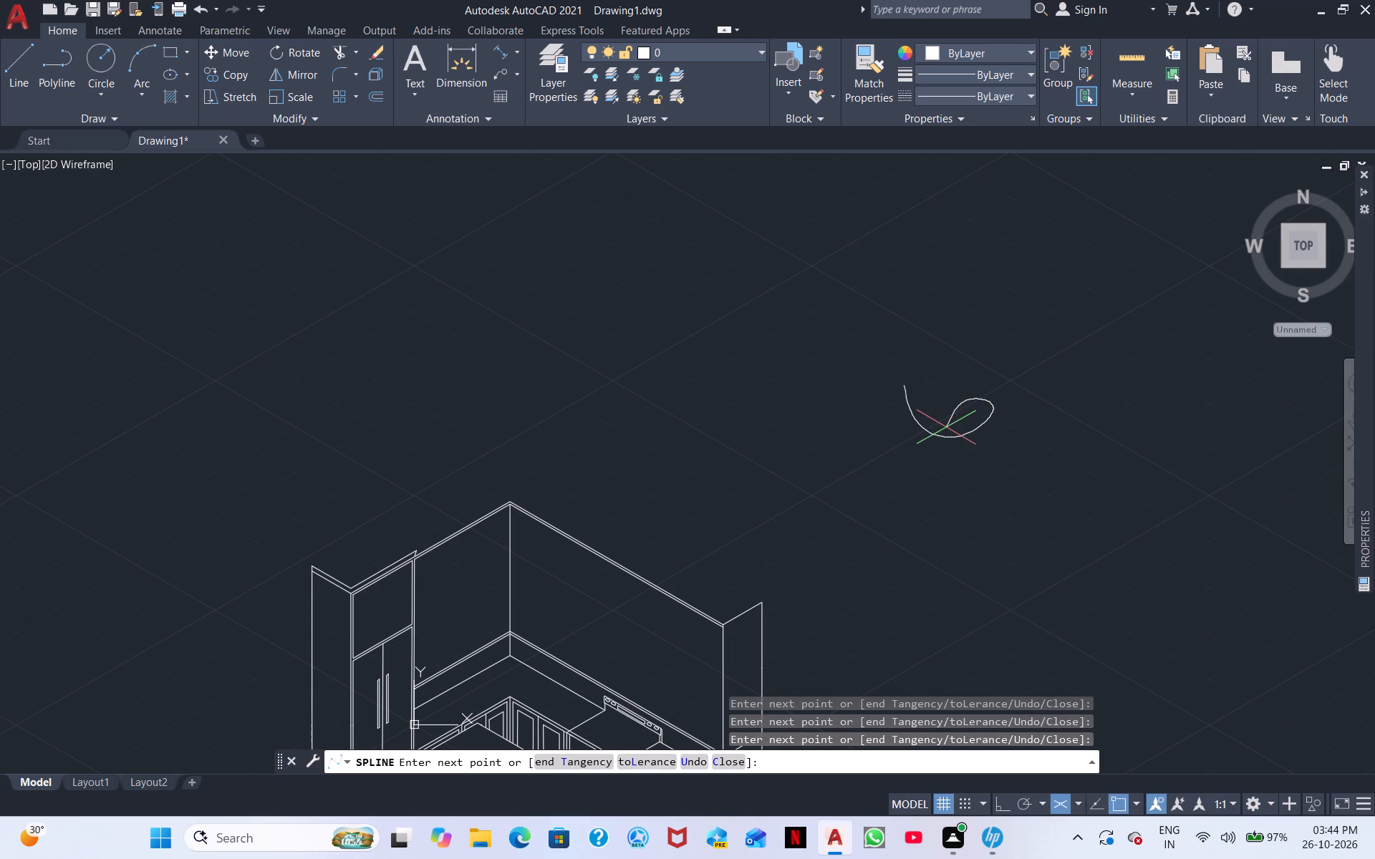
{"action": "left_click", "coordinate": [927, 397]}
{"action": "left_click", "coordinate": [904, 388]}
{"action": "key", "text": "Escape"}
Examine the island's end and the base cabinet run beside the stove, including the door panels and drawer handle.
{"action": "scroll", "coordinate": [1005, 438], "scroll_direction": "down", "scroll_amount": 1}
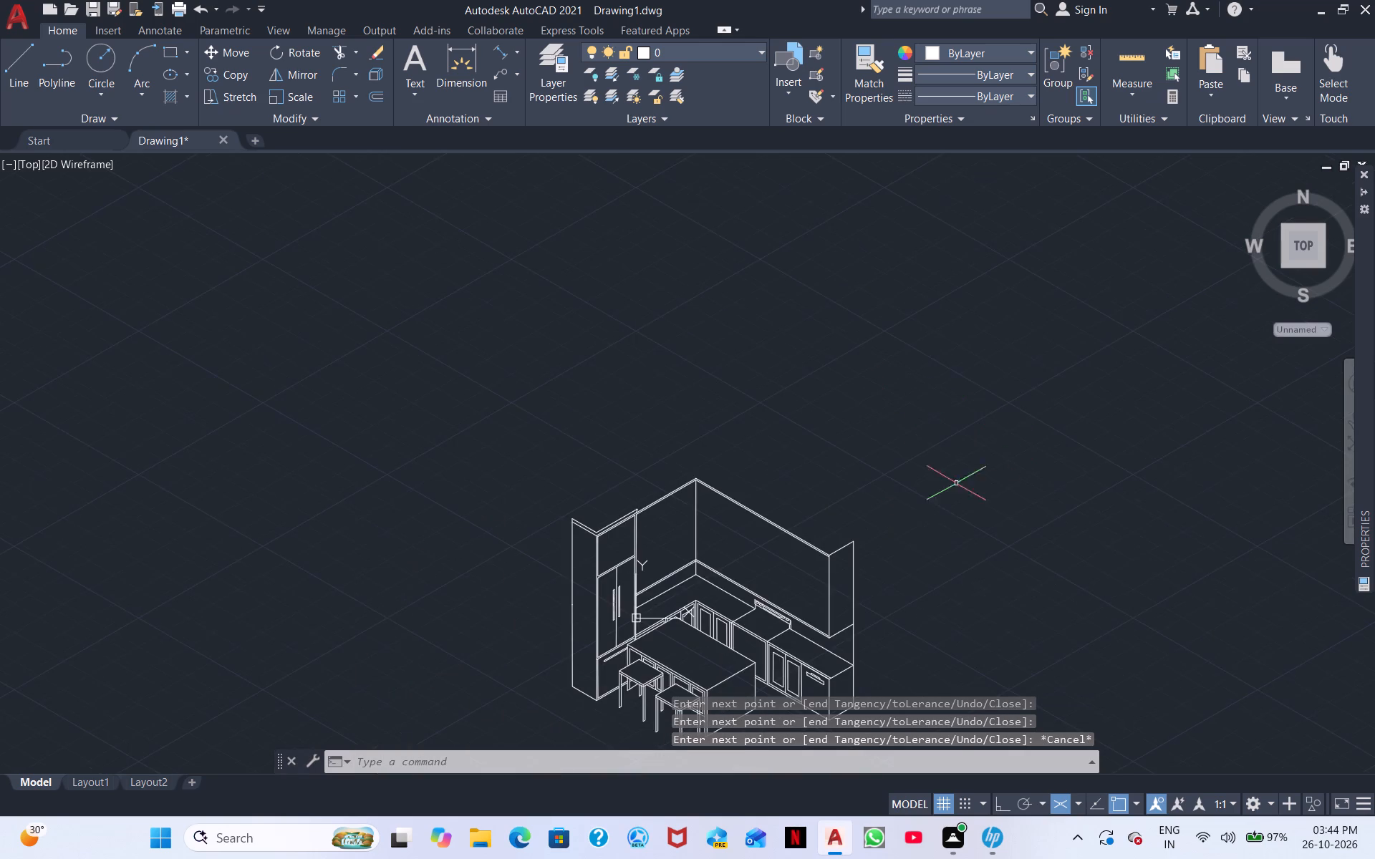
{"action": "middle_click_drag", "start_coordinate": [935, 535], "coordinate": [981, 419]}
{"action": "scroll", "coordinate": [919, 458], "scroll_direction": "up", "scroll_amount": 2}
{"action": "scroll", "coordinate": [968, 498], "scroll_direction": "up", "scroll_amount": 1}
{"action": "middle_click_drag", "start_coordinate": [969, 497], "coordinate": [1347, 478]}
{"action": "scroll", "coordinate": [1094, 521], "scroll_direction": "down", "scroll_amount": 1}
{"action": "middle_click_drag", "start_coordinate": [1138, 580], "coordinate": [1081, 369]}
{"action": "scroll", "coordinate": [1079, 508], "scroll_direction": "up", "scroll_amount": 2}
{"action": "middle_click_drag", "start_coordinate": [1042, 568], "coordinate": [1043, 568]}
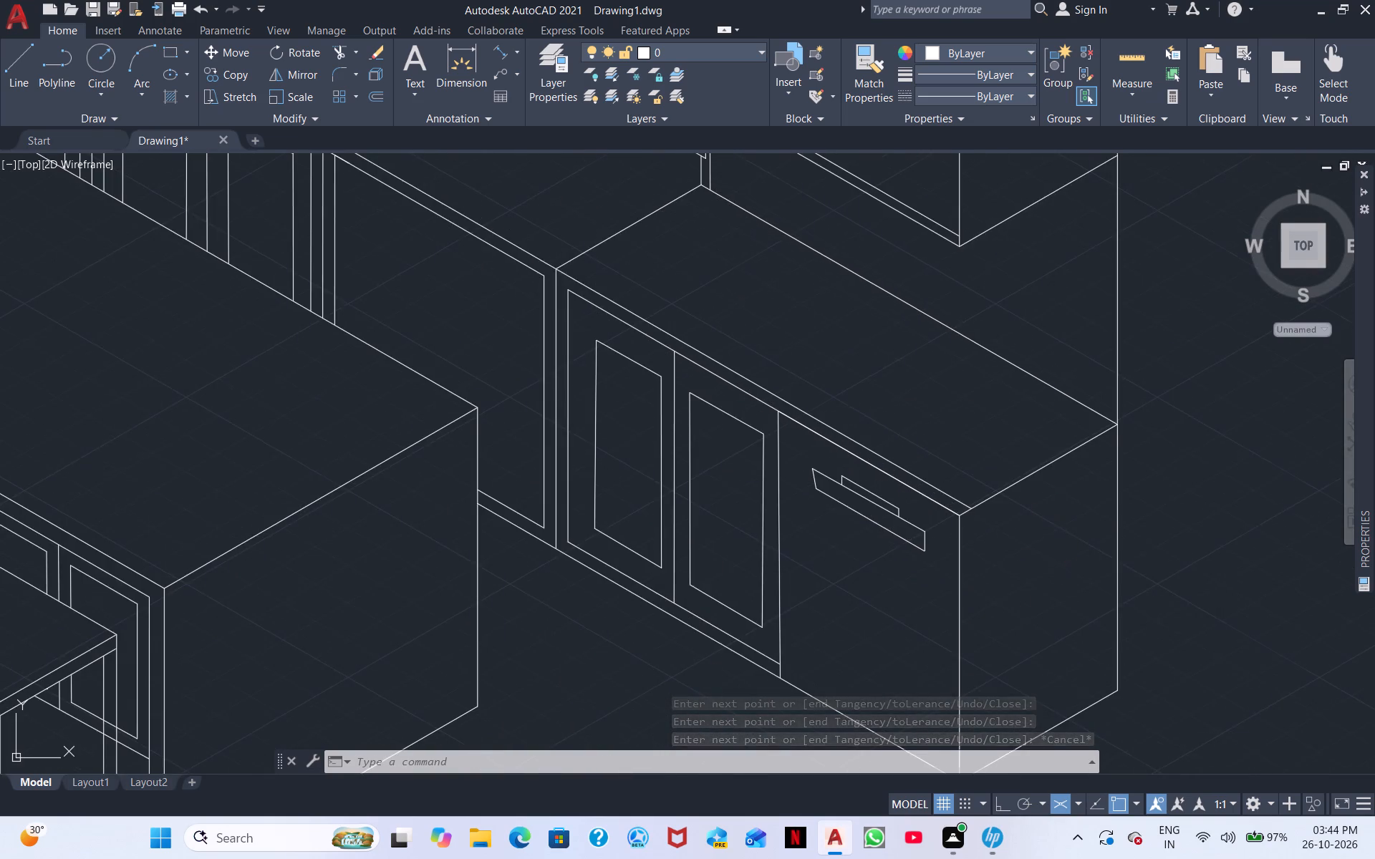
{"action": "middle_click_drag", "start_coordinate": [1043, 568], "coordinate": [1142, 491]}
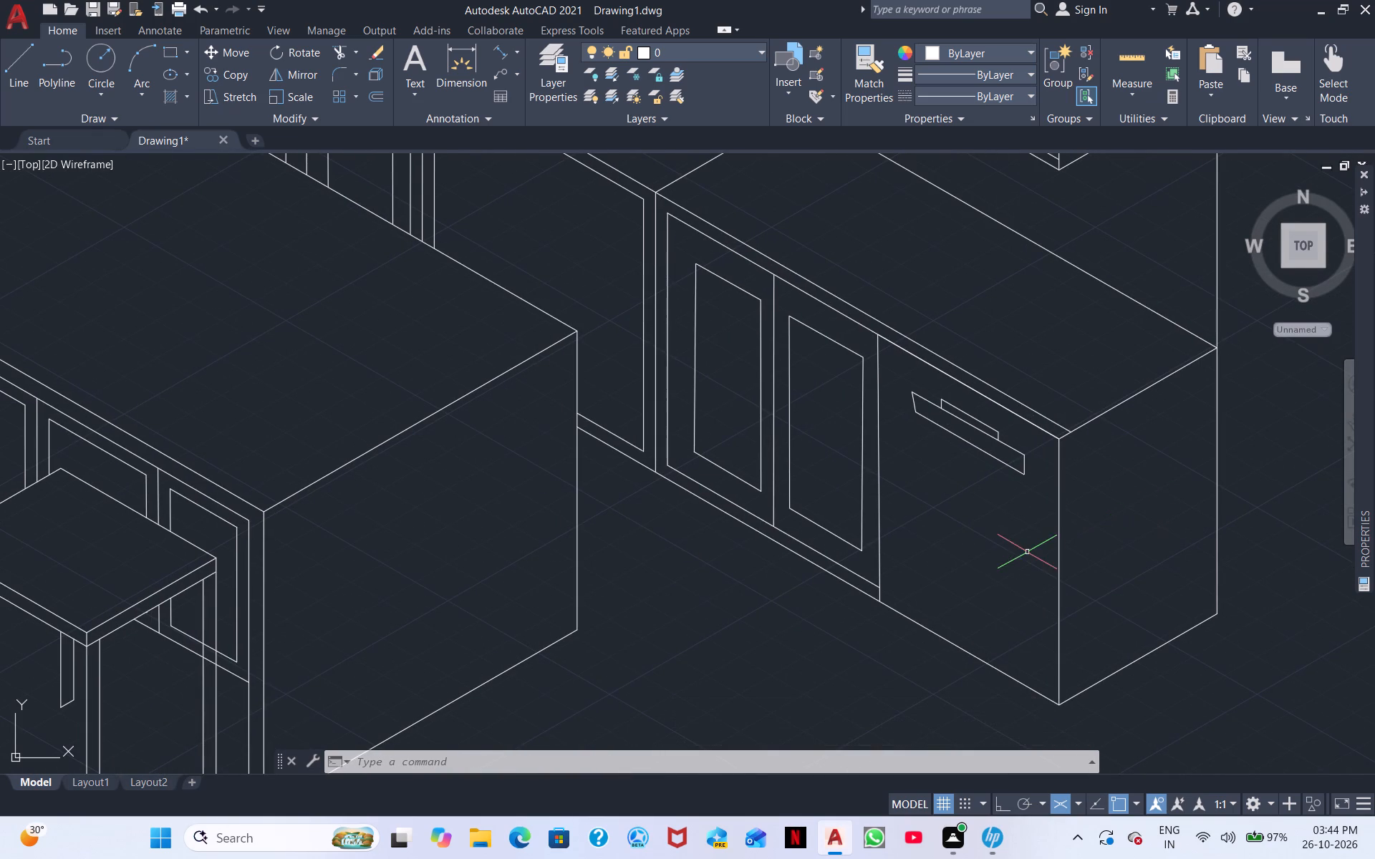
{"action": "scroll", "coordinate": [1019, 522], "scroll_direction": "up", "scroll_amount": 1}
{"action": "scroll", "coordinate": [1008, 519], "scroll_direction": "down", "scroll_amount": 1}
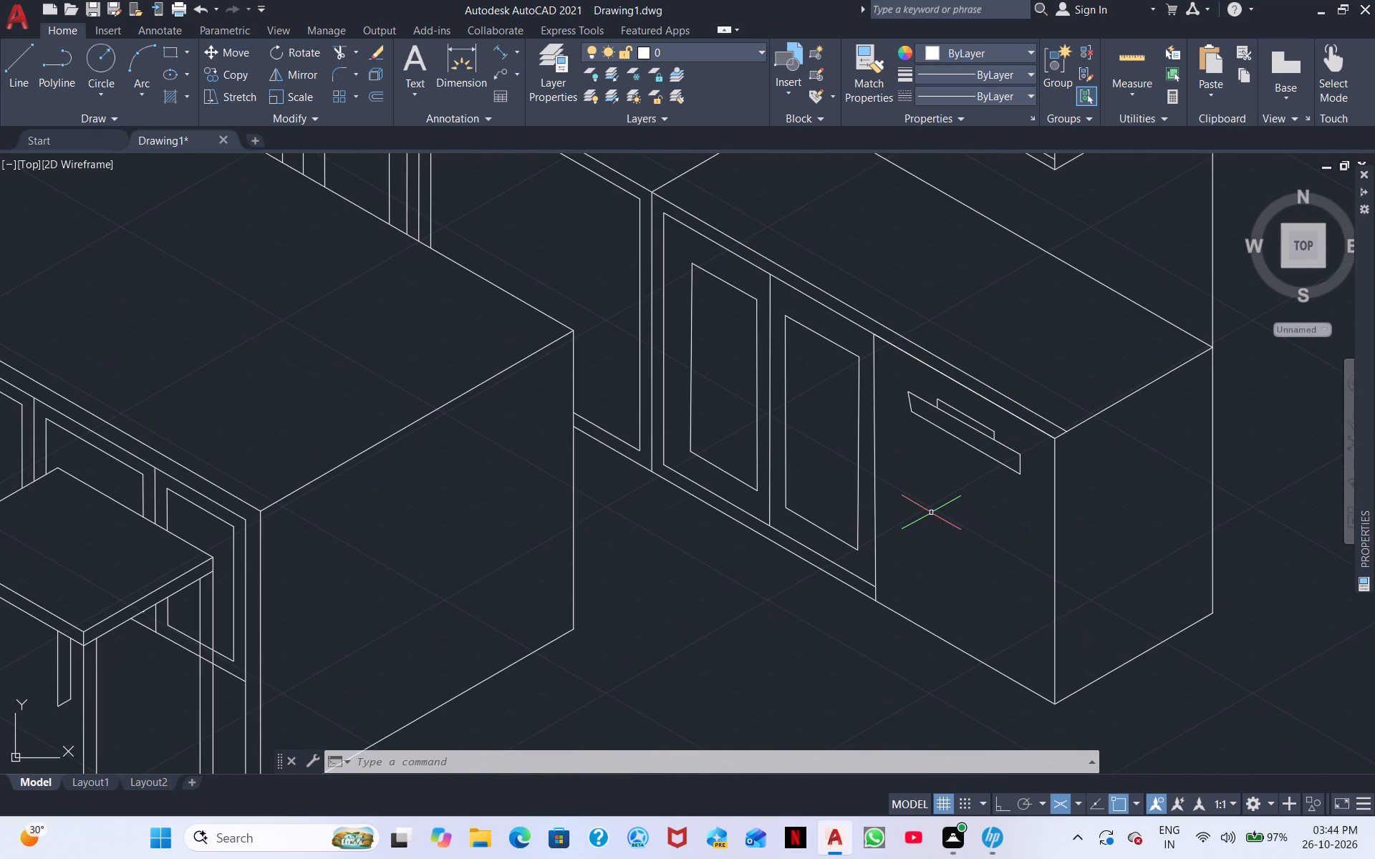
Draw an inner frame on the stove's front panel with ortho on: up from the island top, across, and down to the bottom rail.
{"action": "middle_click_drag", "start_coordinate": [927, 512], "coordinate": [1120, 667]}
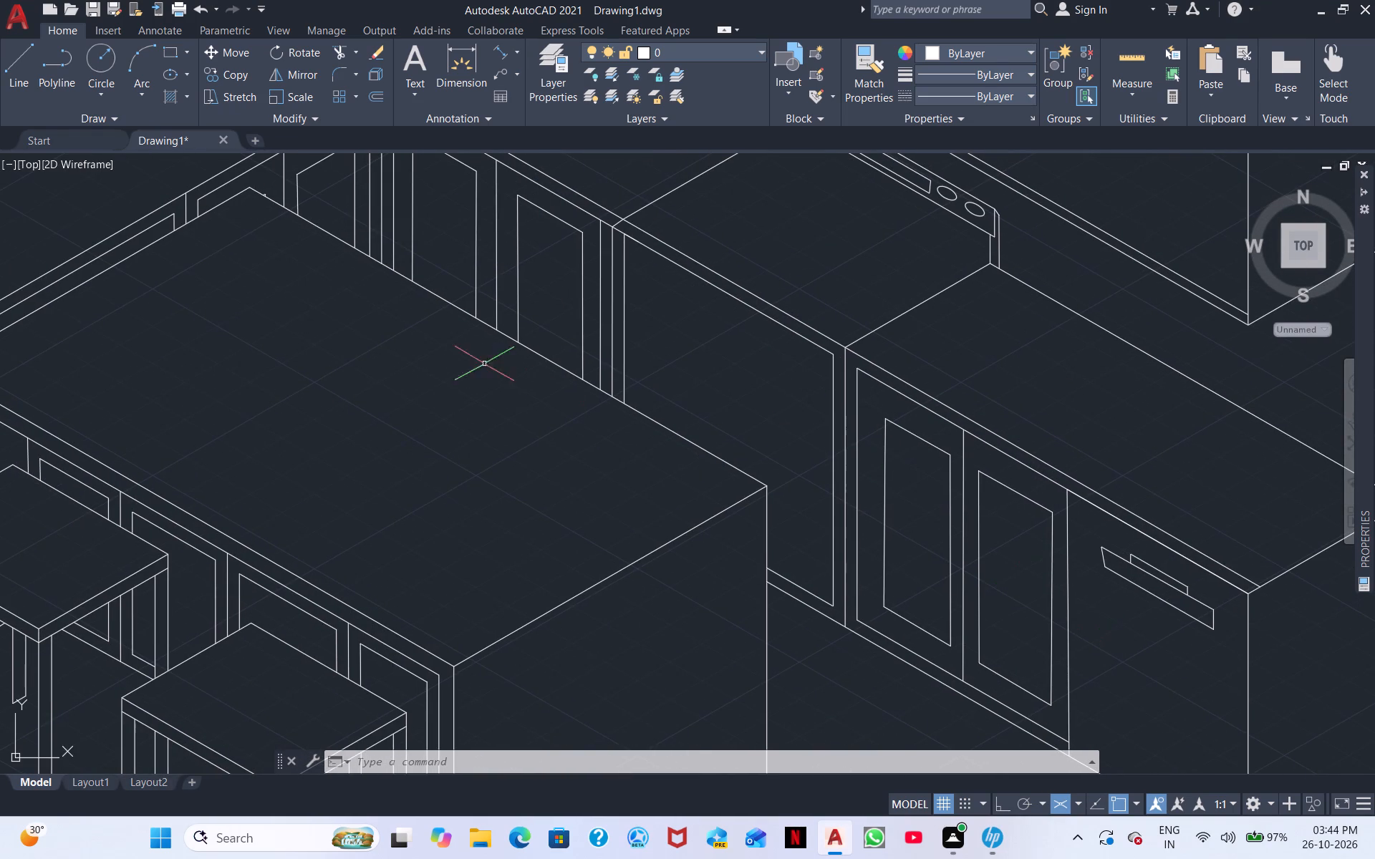
{"action": "left_click", "coordinate": [16, 69]}
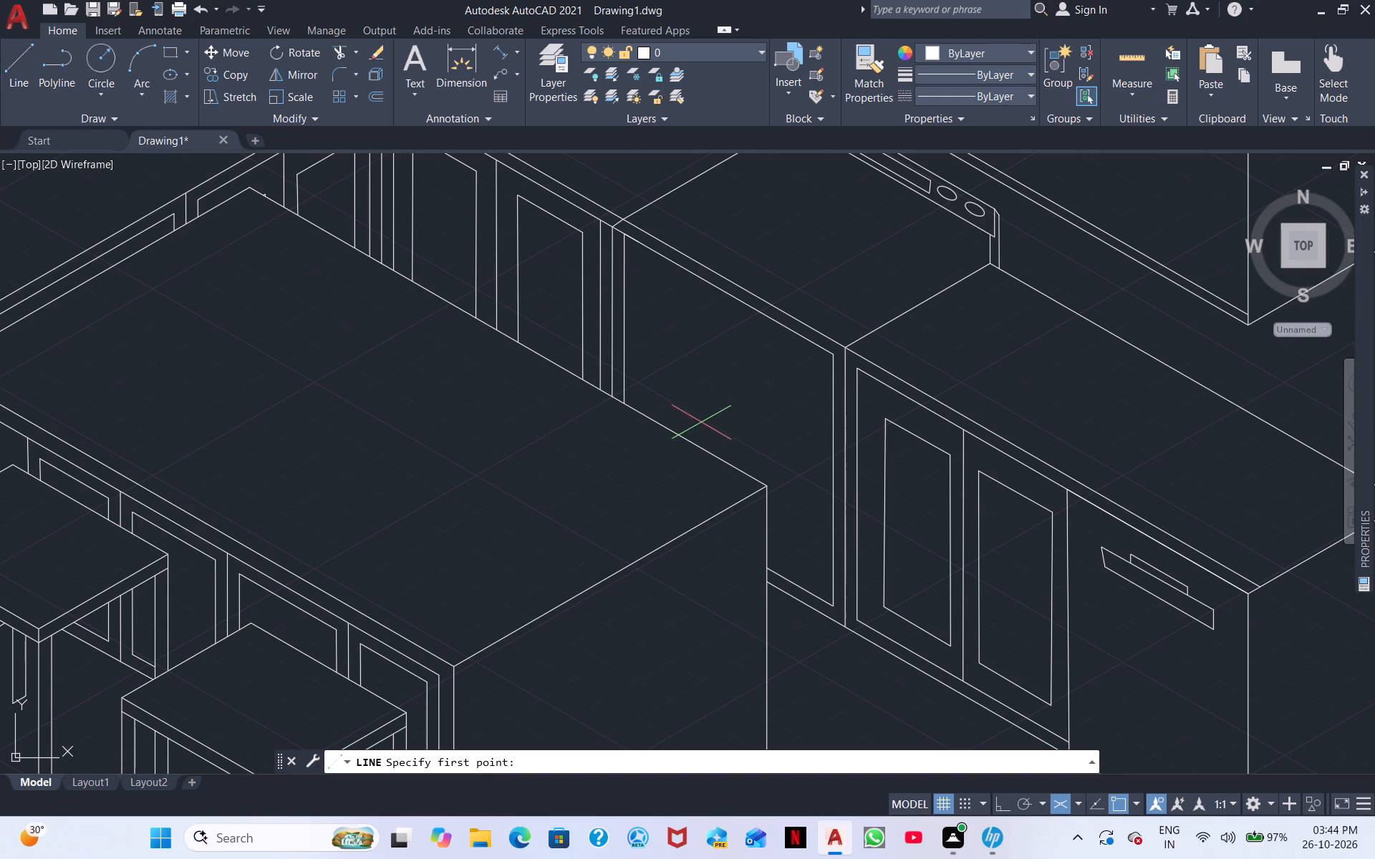
{"action": "left_click", "coordinate": [647, 406]}
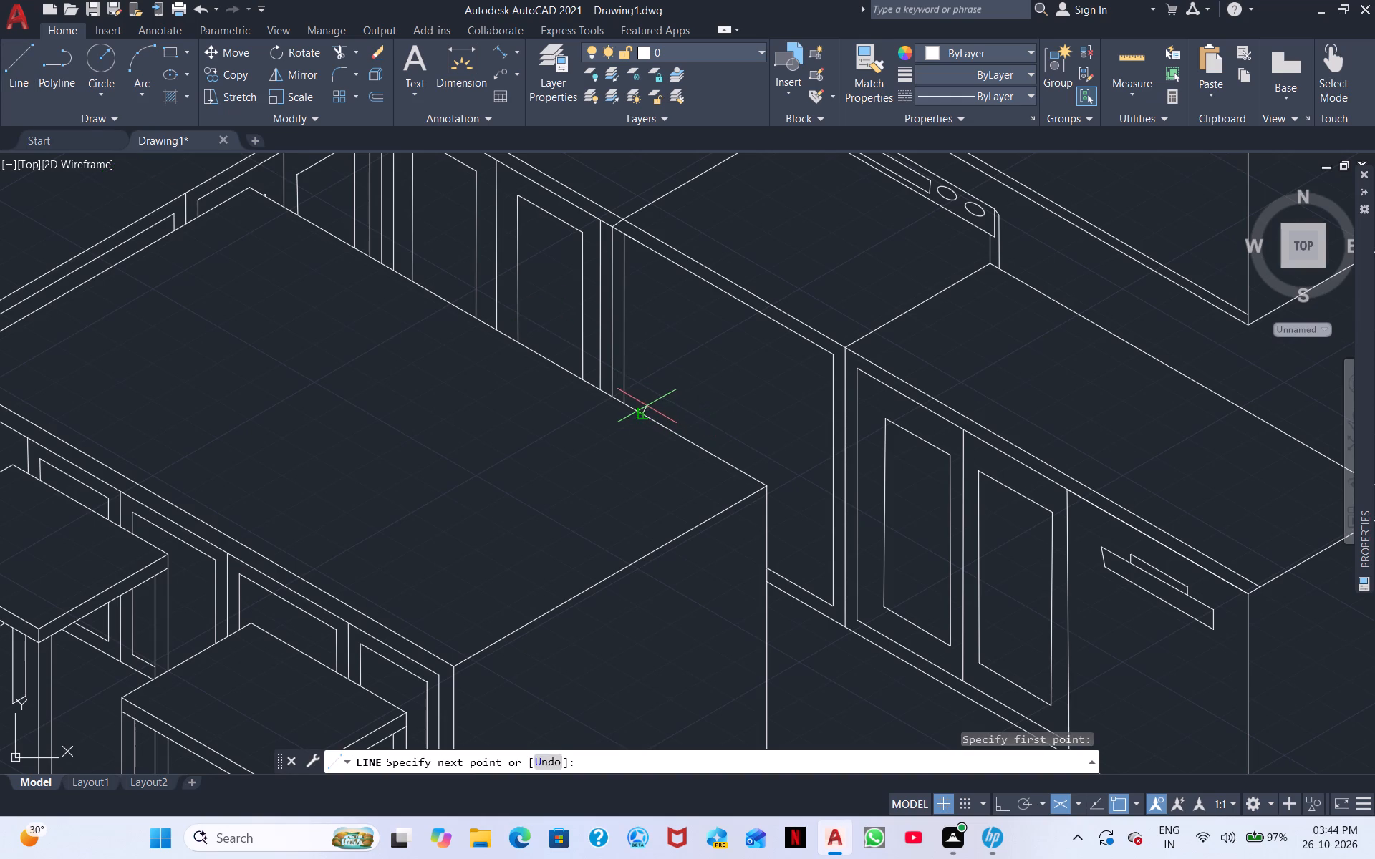
{"action": "left_click", "coordinate": [1001, 795]}
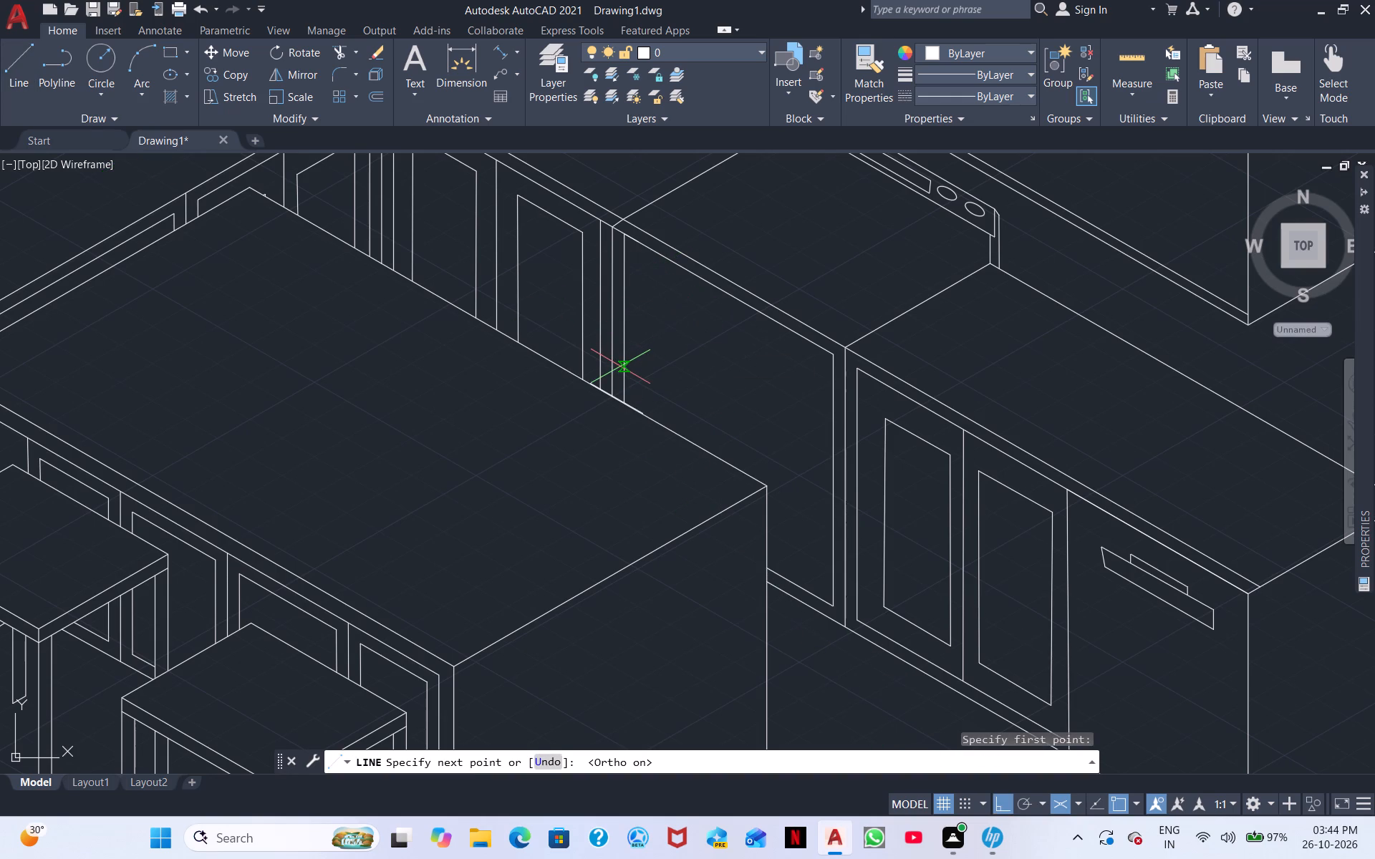
{"action": "key", "text": "F5"}
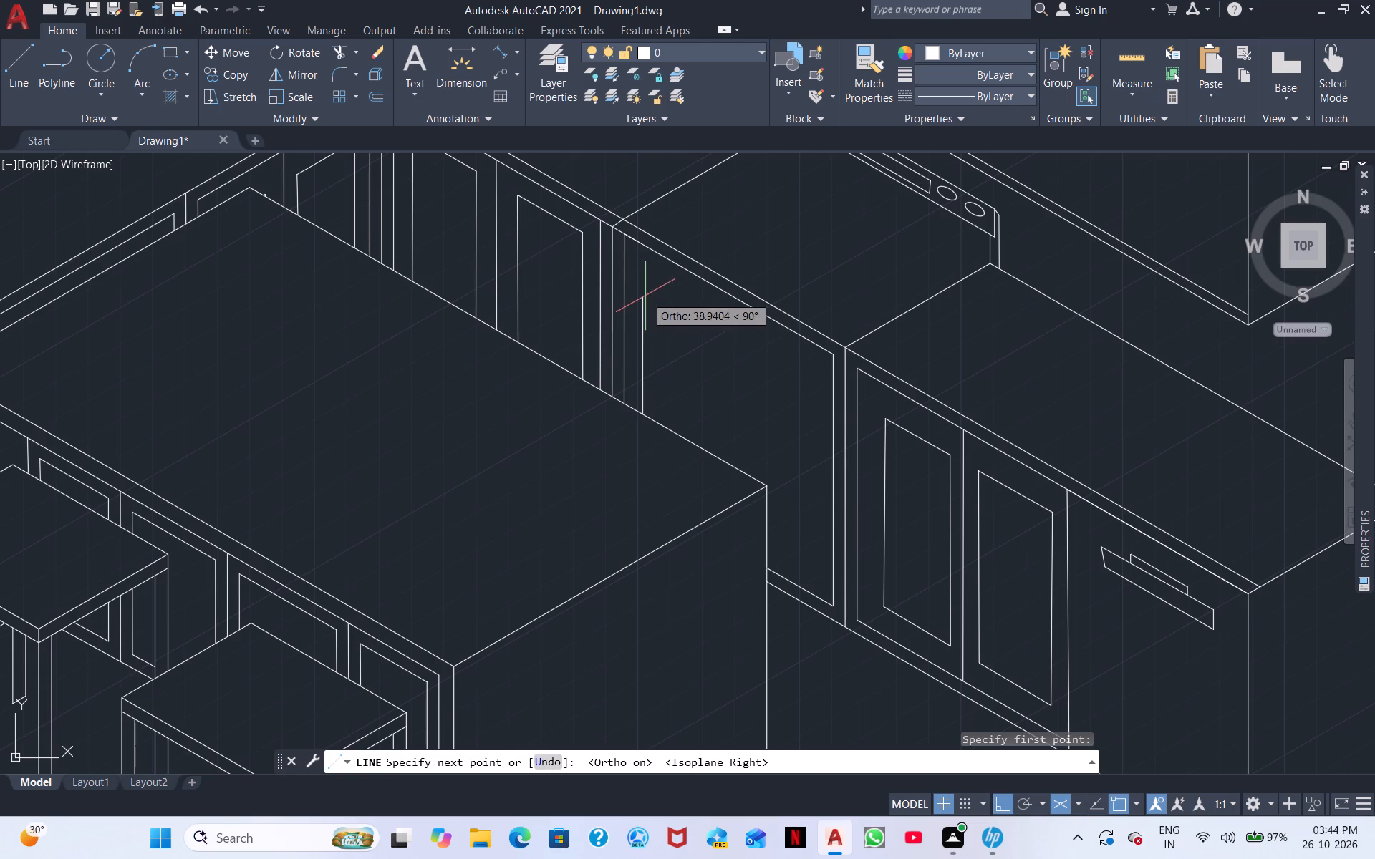
{"action": "left_click", "coordinate": [642, 281]}
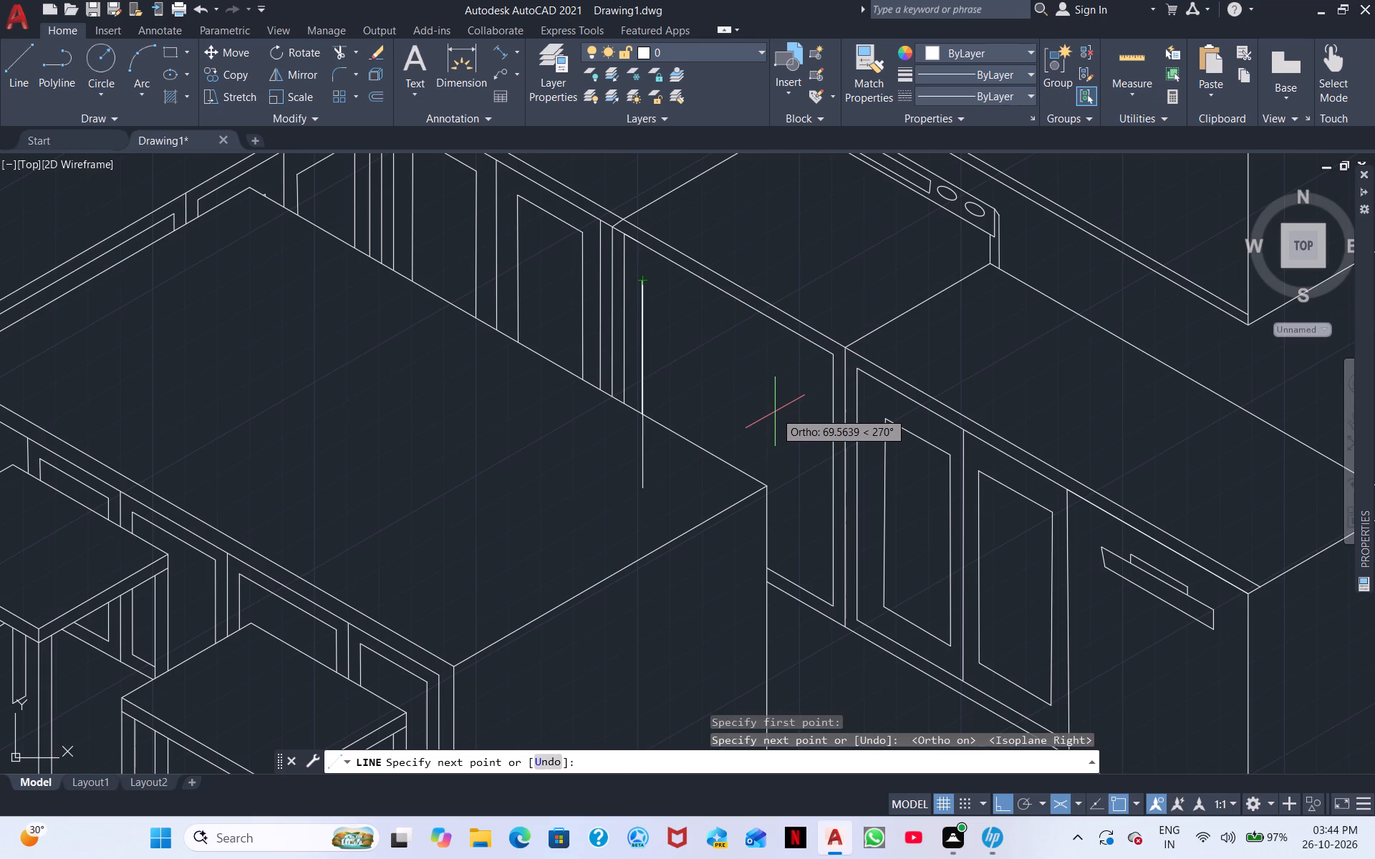
{"action": "key", "text": "F5"}
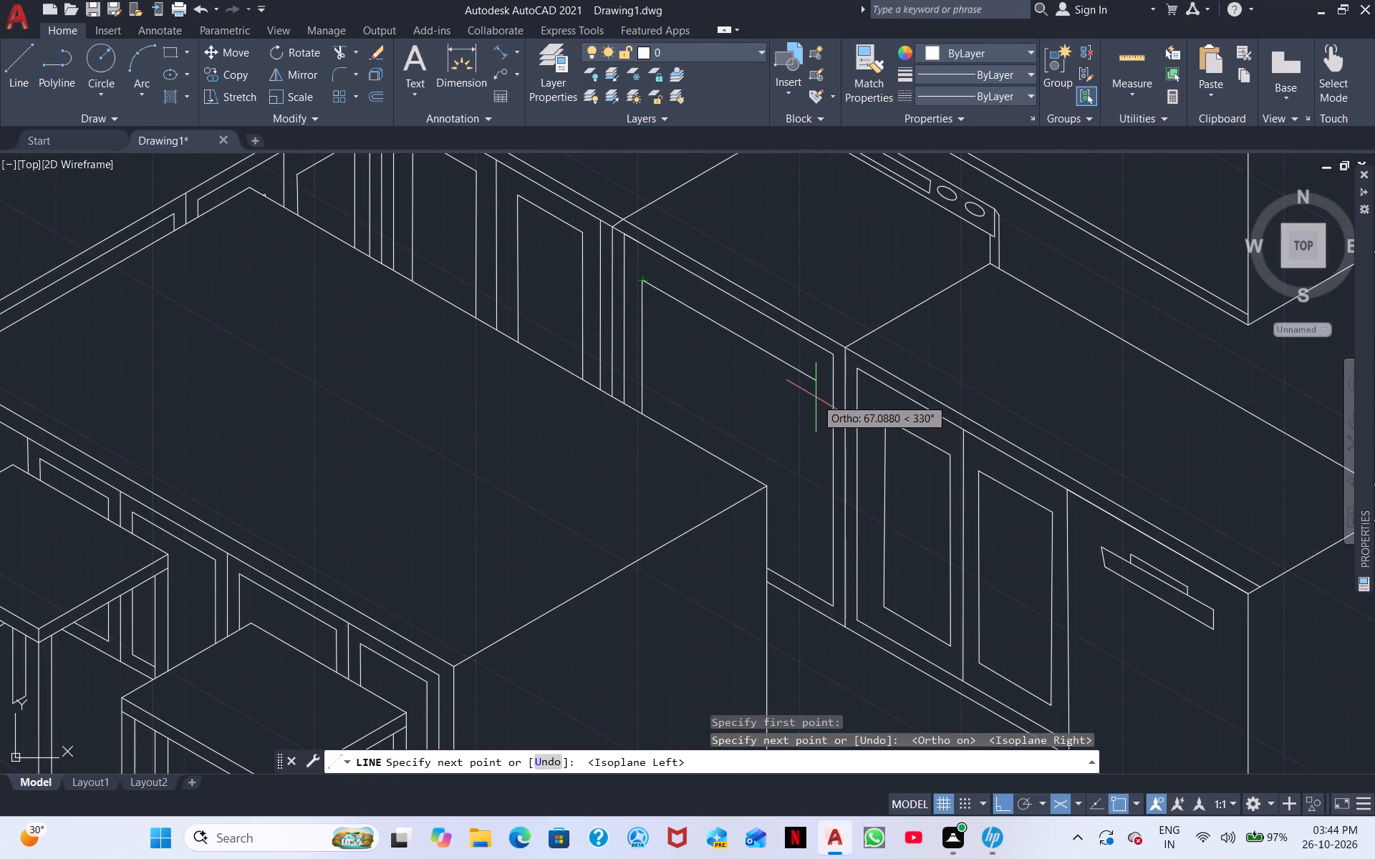
{"action": "left_click", "coordinate": [807, 392]}
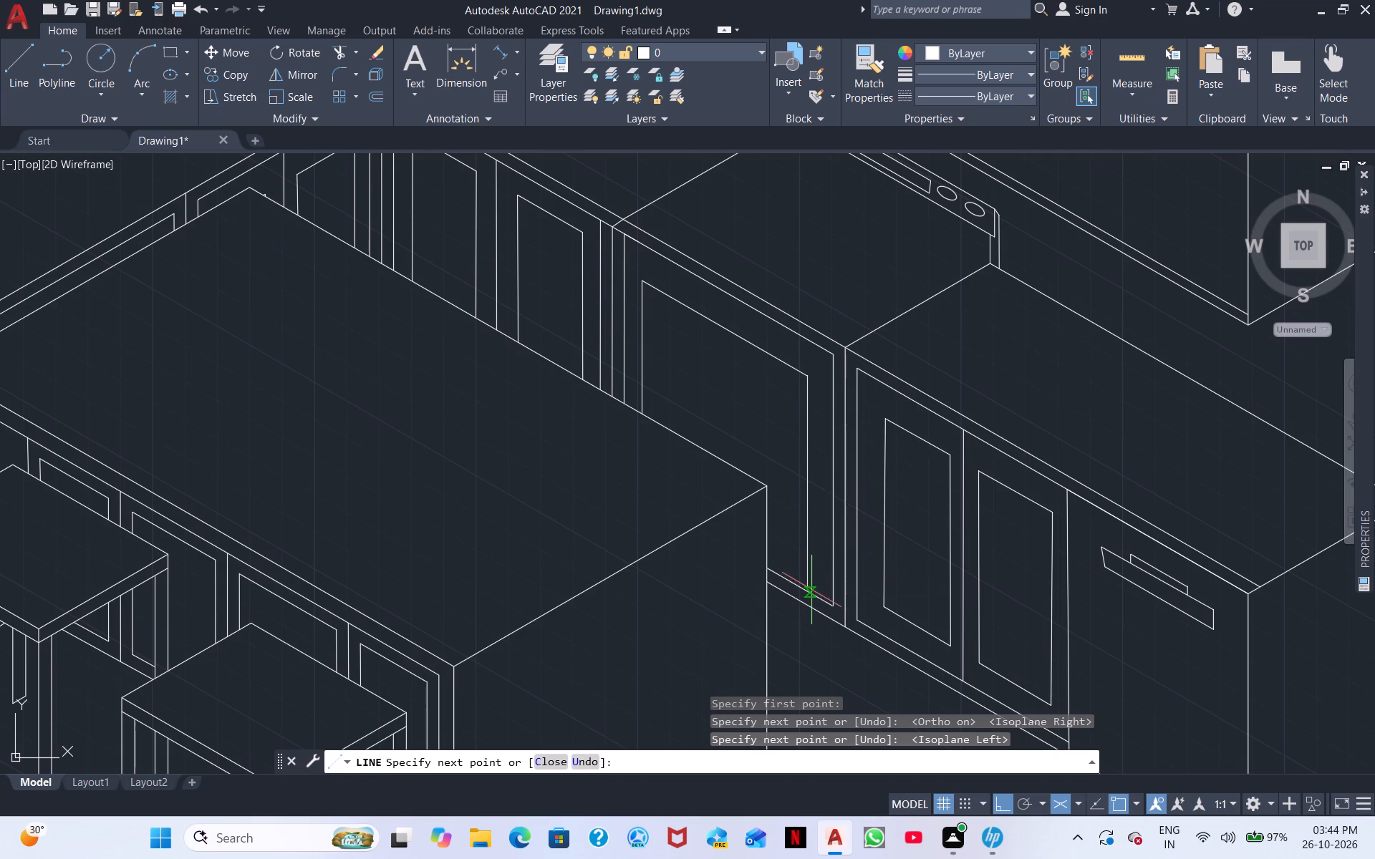
{"action": "scroll", "coordinate": [808, 593], "scroll_direction": "up", "scroll_amount": 3}
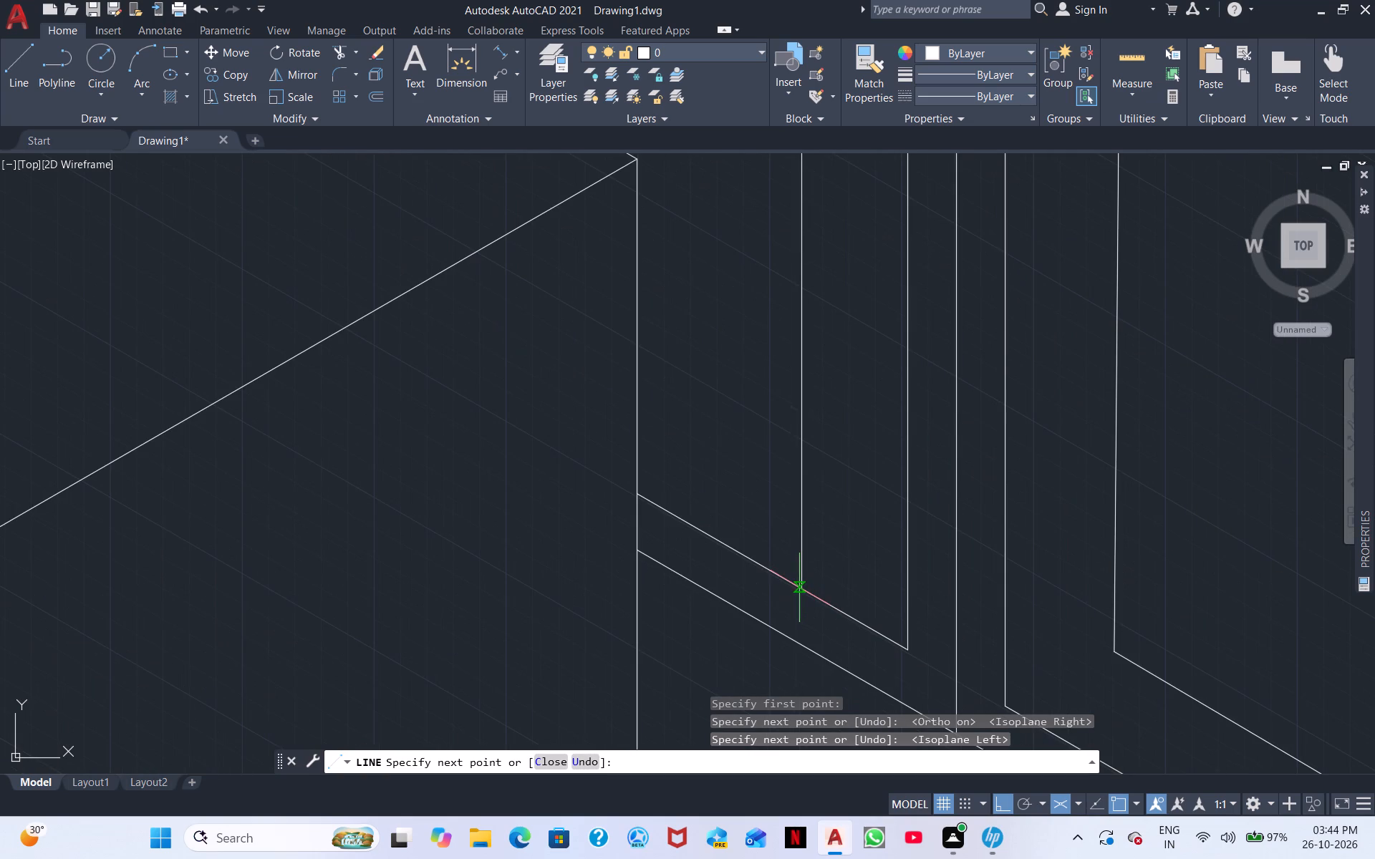
{"action": "left_click", "coordinate": [800, 588]}
{"action": "right_click", "coordinate": [811, 482]}
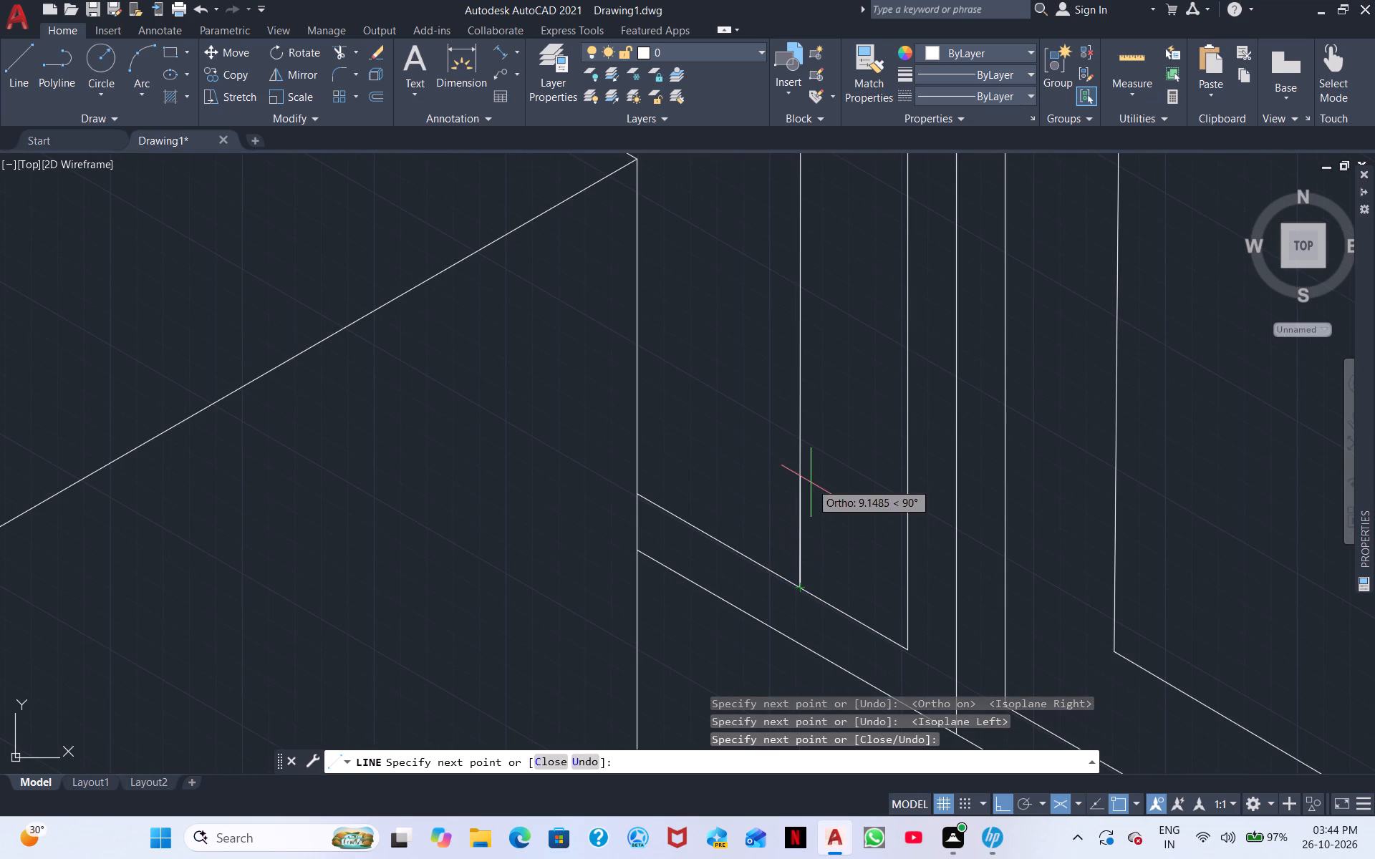
{"action": "left_click", "coordinate": [828, 492]}
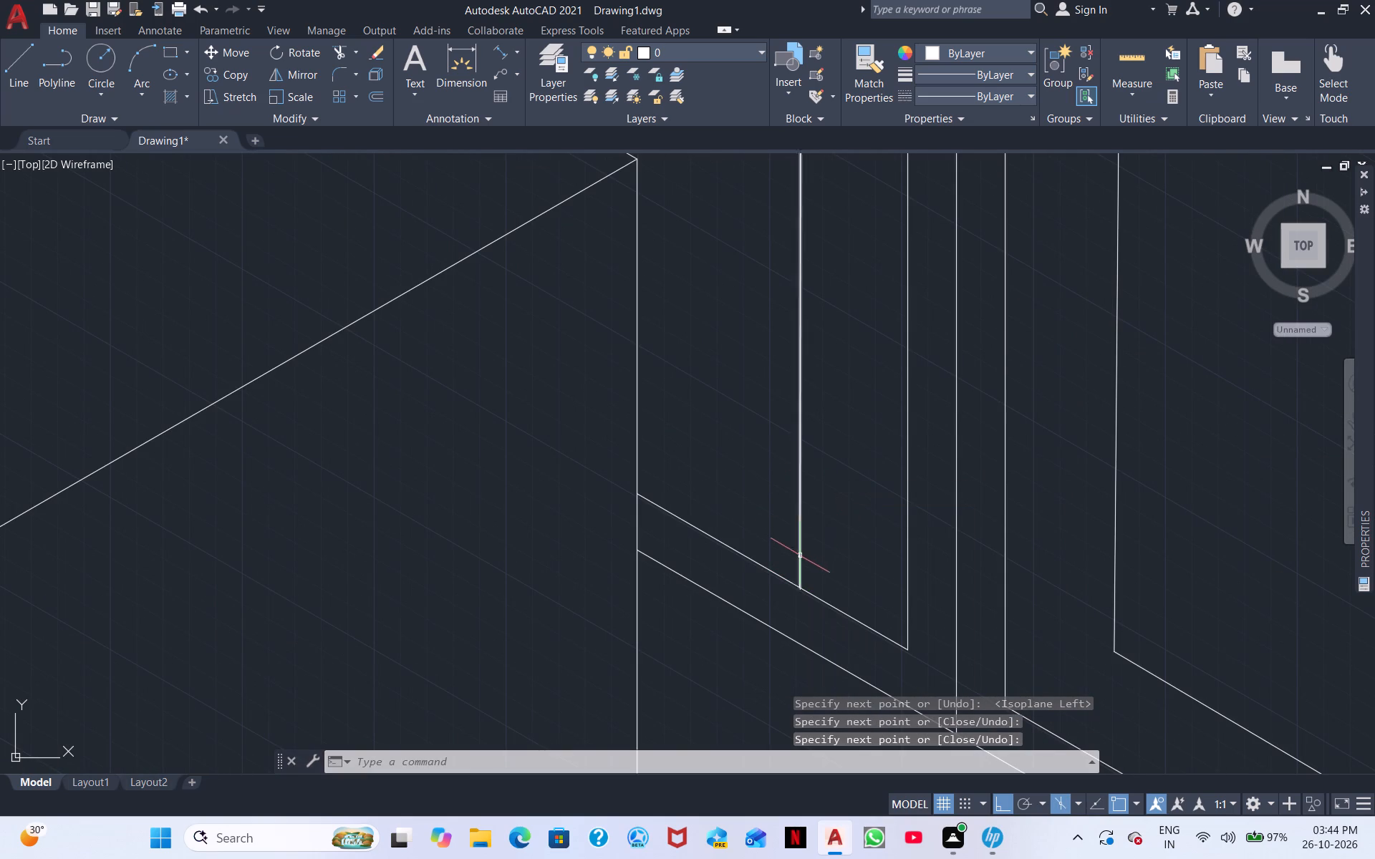
Draw the inner frame's bottom line on the stove front, from its outer vertical line back to the island's corner edge.
{"action": "scroll", "coordinate": [798, 472], "scroll_direction": "down", "scroll_amount": 2}
{"action": "right_click", "coordinate": [799, 480]}
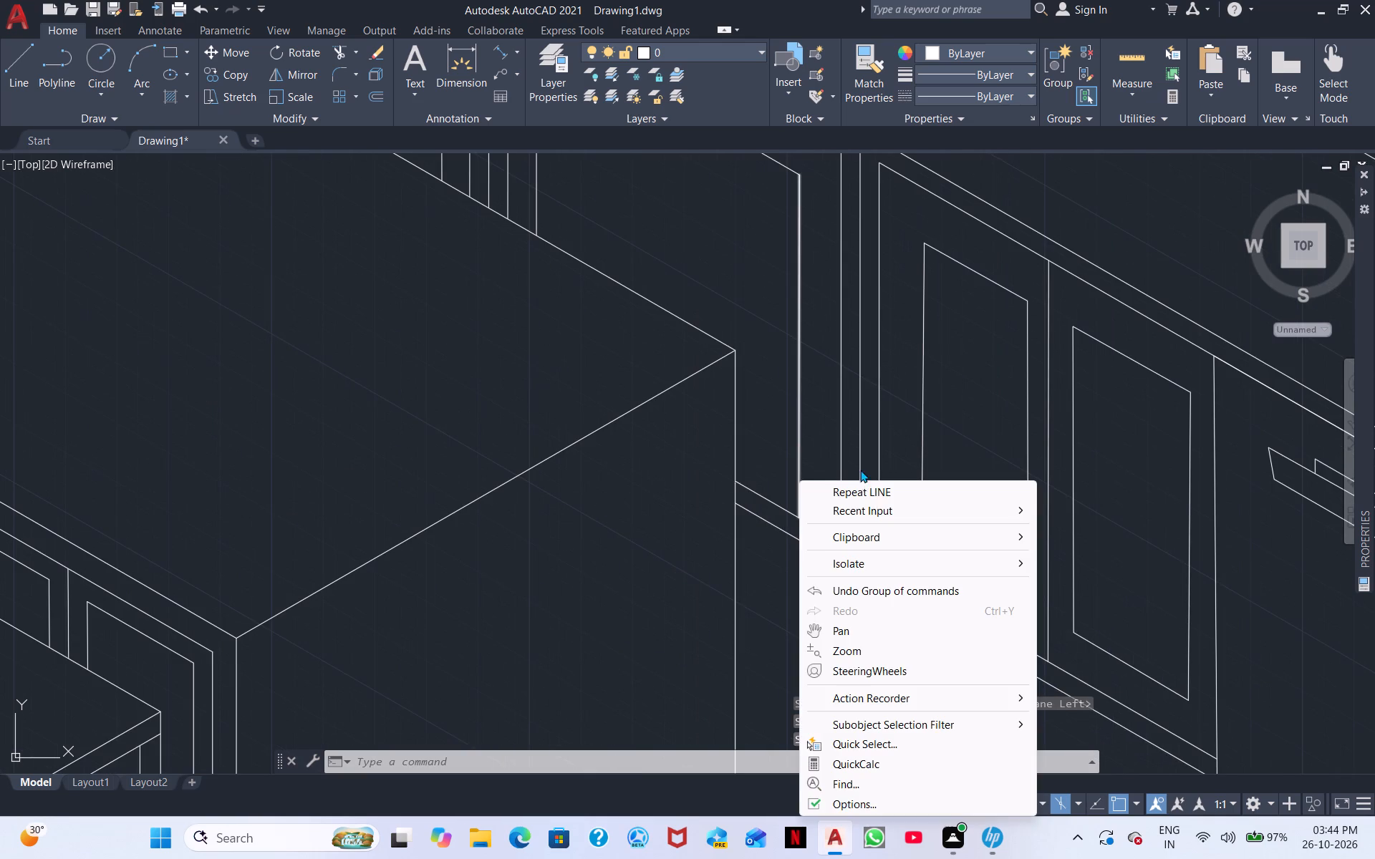
{"action": "left_click", "coordinate": [874, 494]}
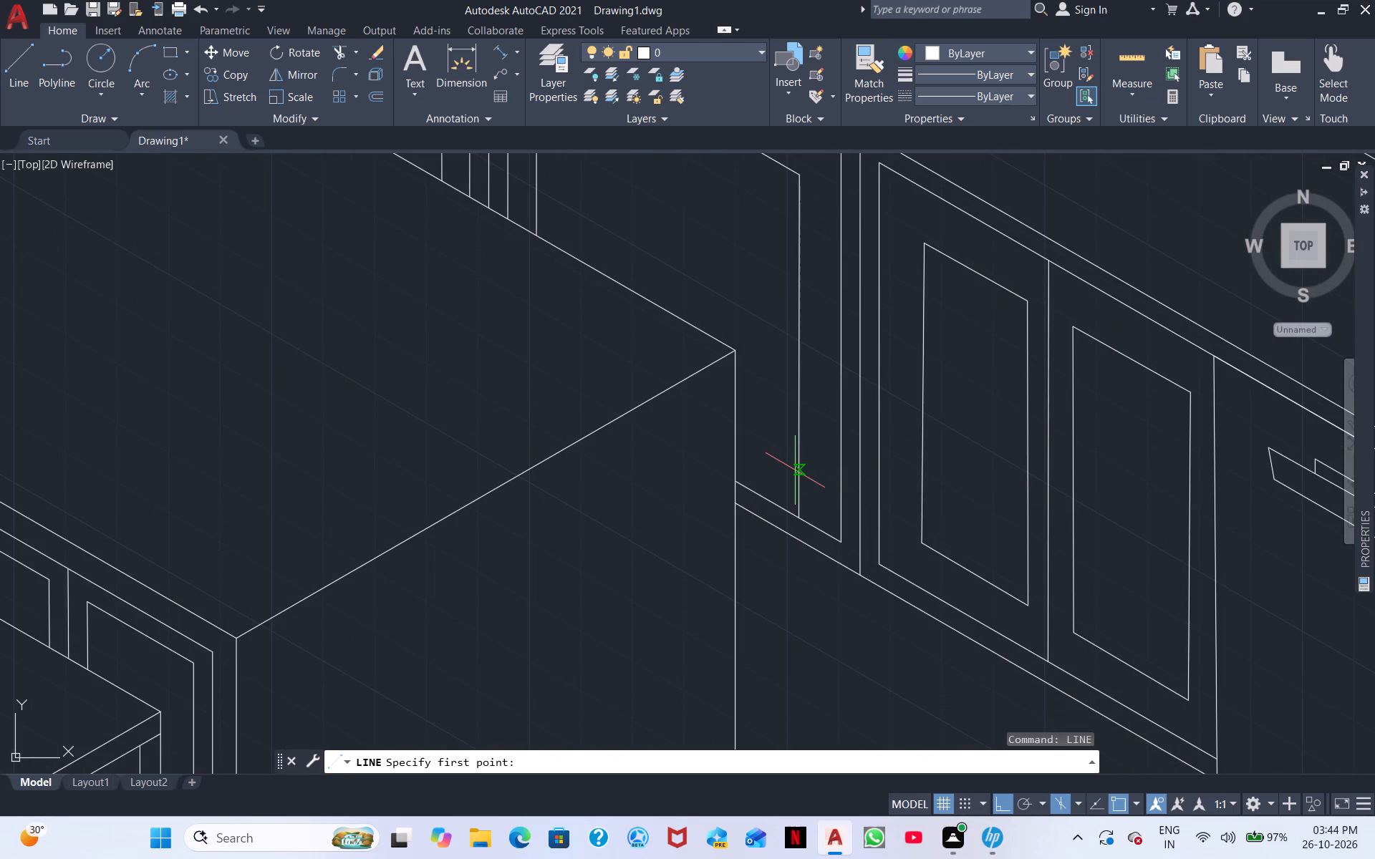
{"action": "left_click", "coordinate": [795, 470]}
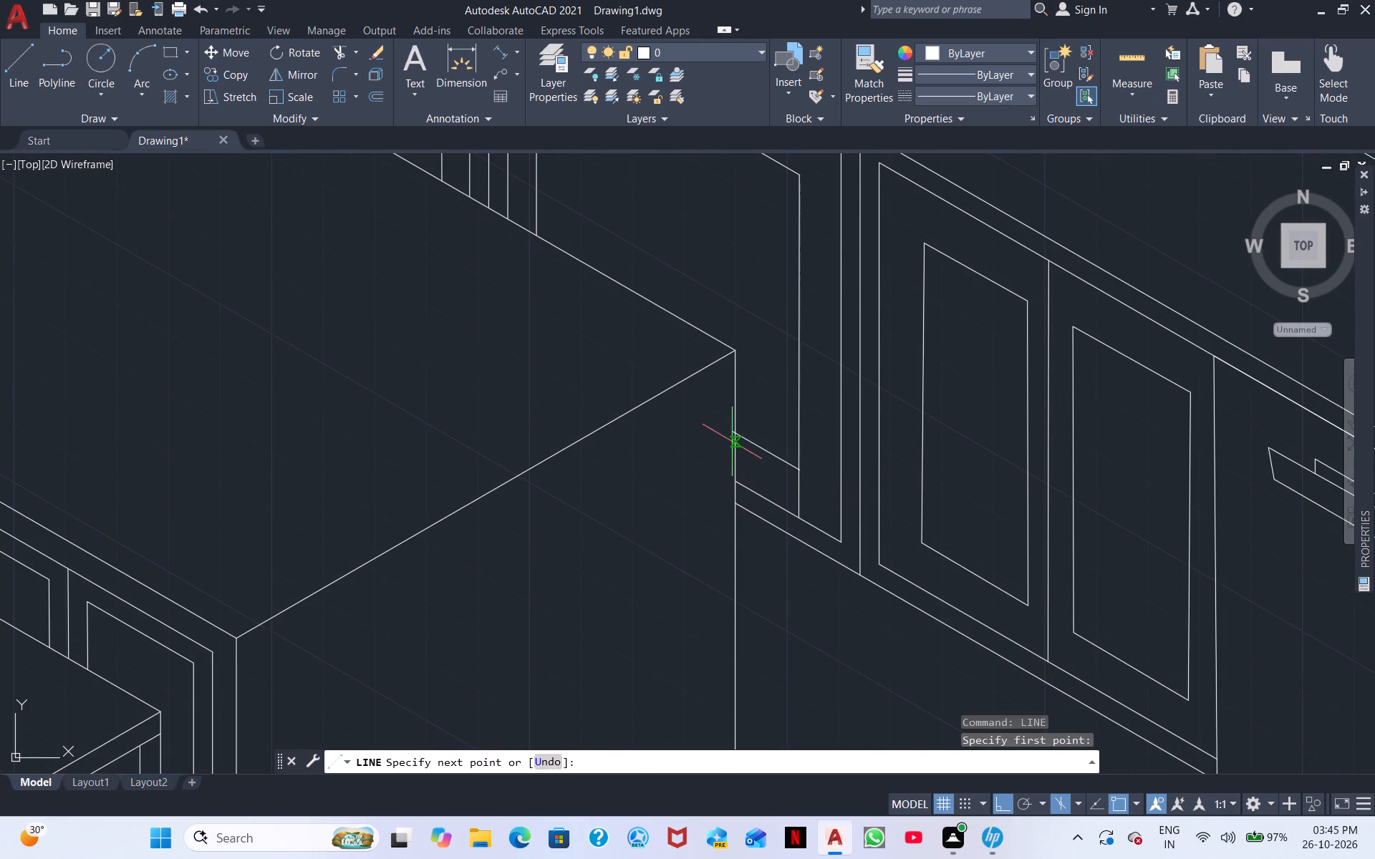
{"action": "left_click", "coordinate": [735, 438]}
{"action": "key", "text": "Escape"}
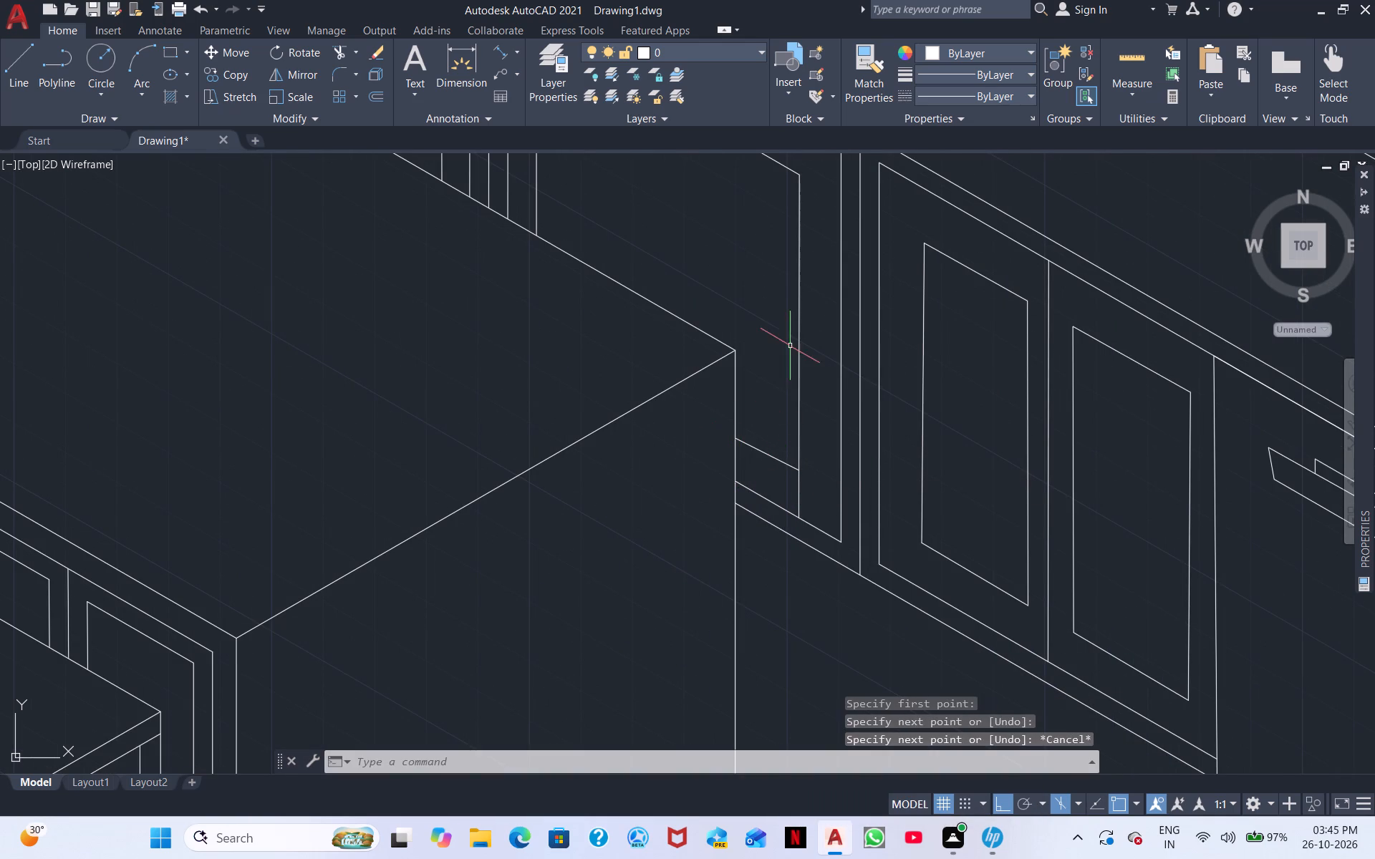
Trim the inner frame's vertical line where it extends below the new bottom line on the stove front.
{"action": "right_click", "coordinate": [790, 343]}
{"action": "left_click", "coordinate": [845, 378]}
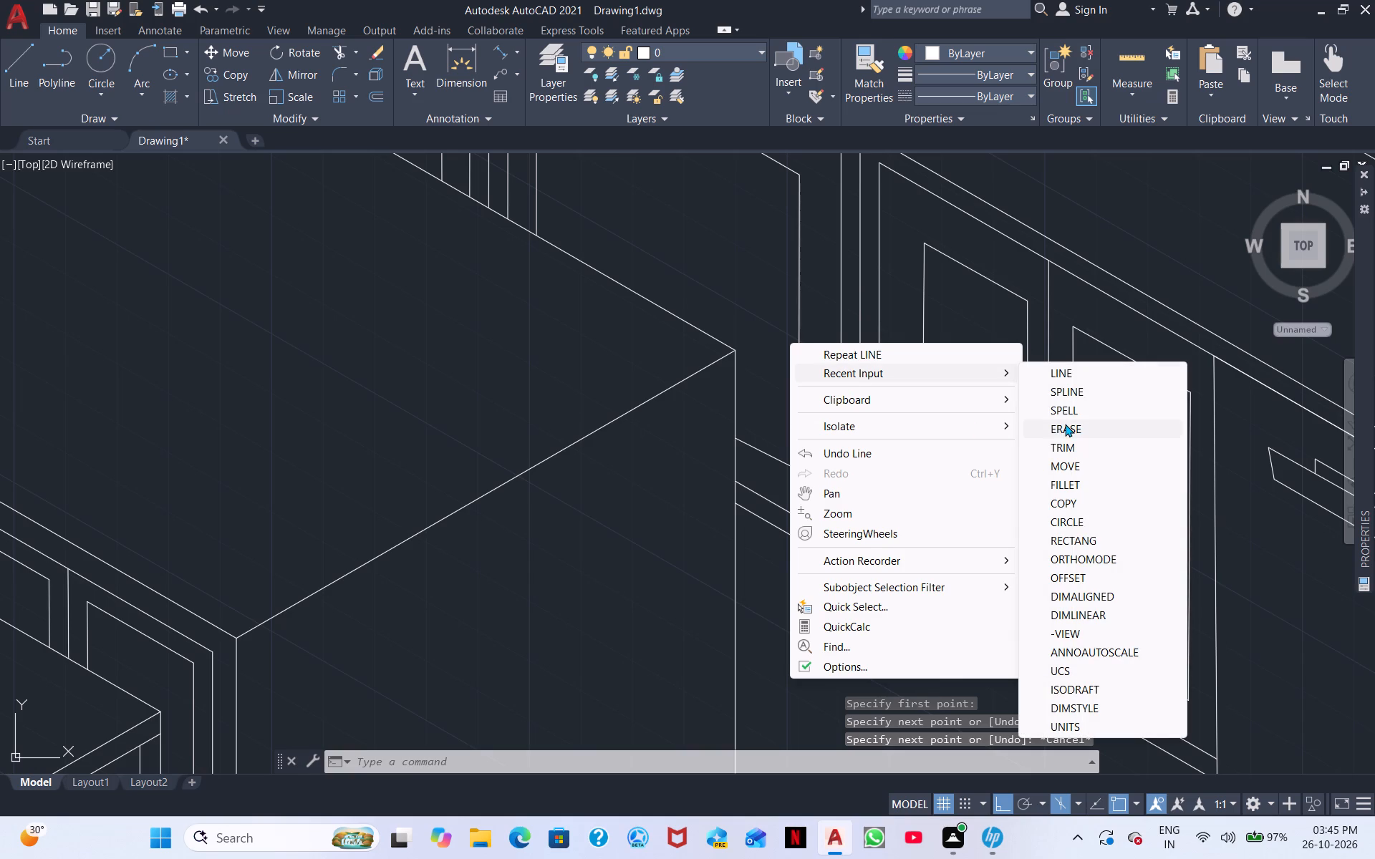
{"action": "left_click", "coordinate": [1071, 442]}
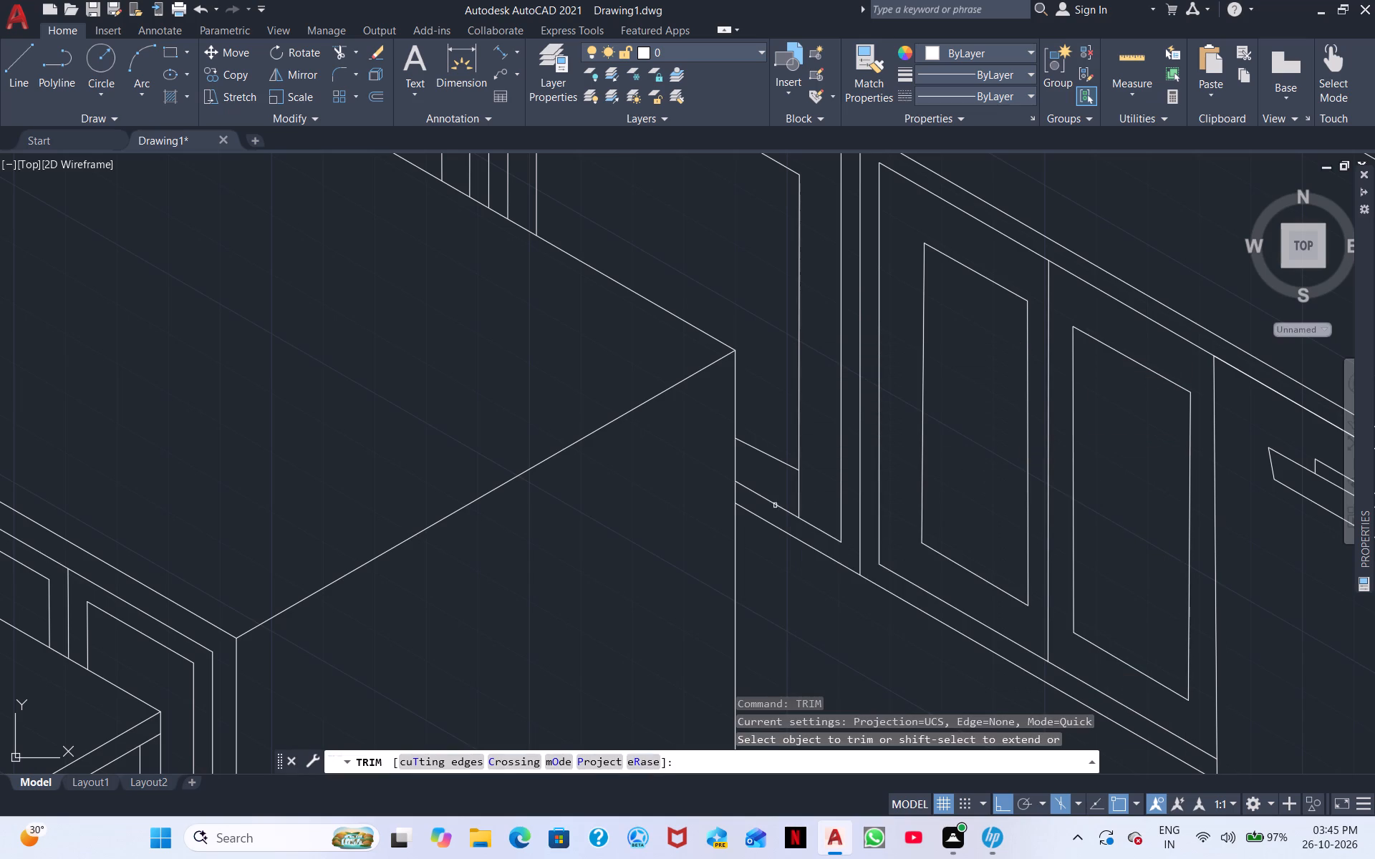
{"action": "left_click", "coordinate": [799, 493]}
{"action": "middle_click_drag", "start_coordinate": [774, 359], "coordinate": [851, 662]}
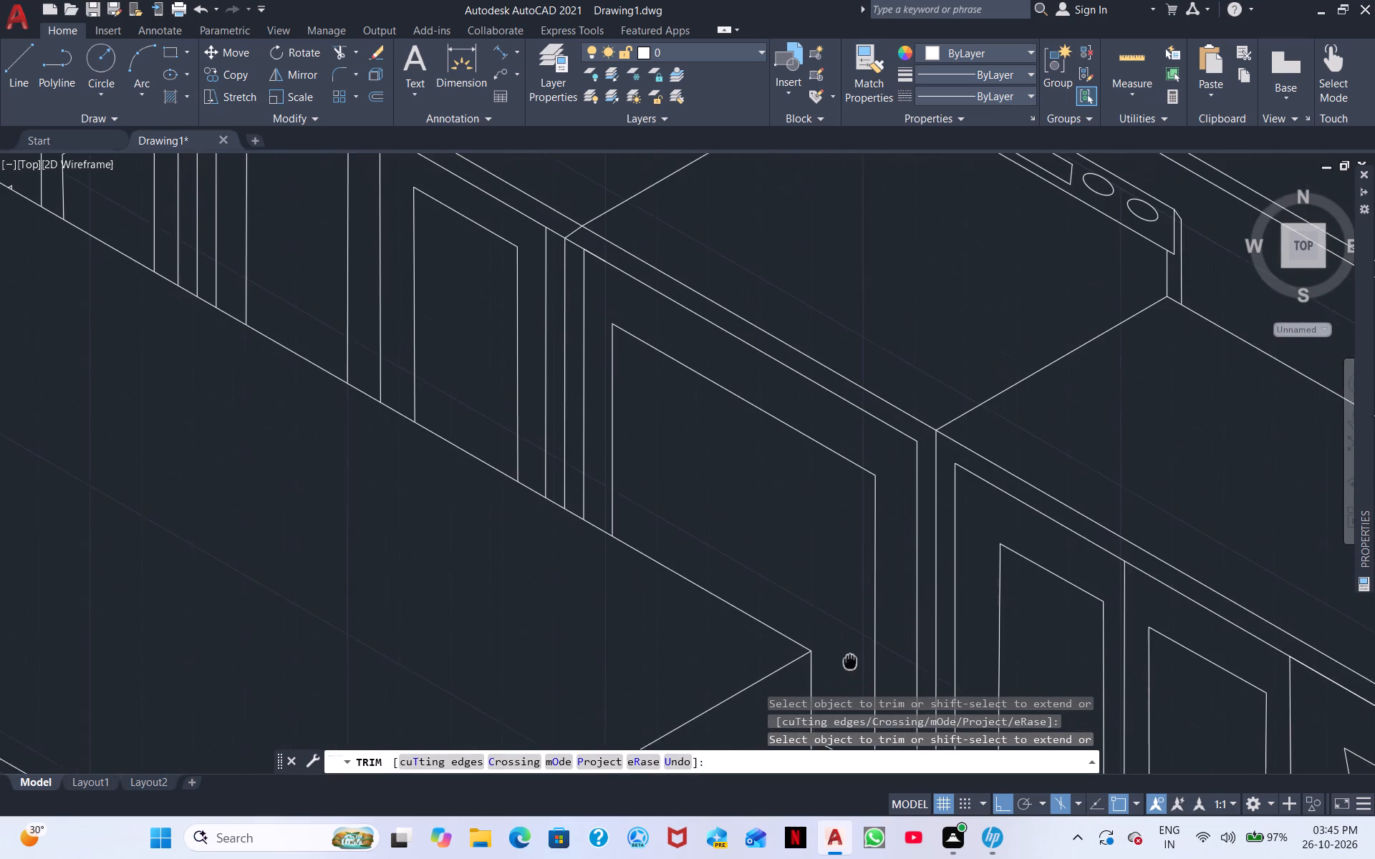
{"action": "middle_click_drag", "start_coordinate": [851, 662], "coordinate": [853, 671]}
{"action": "scroll", "coordinate": [768, 475], "scroll_direction": "down", "scroll_amount": 2}
{"action": "key", "text": "Escape"}
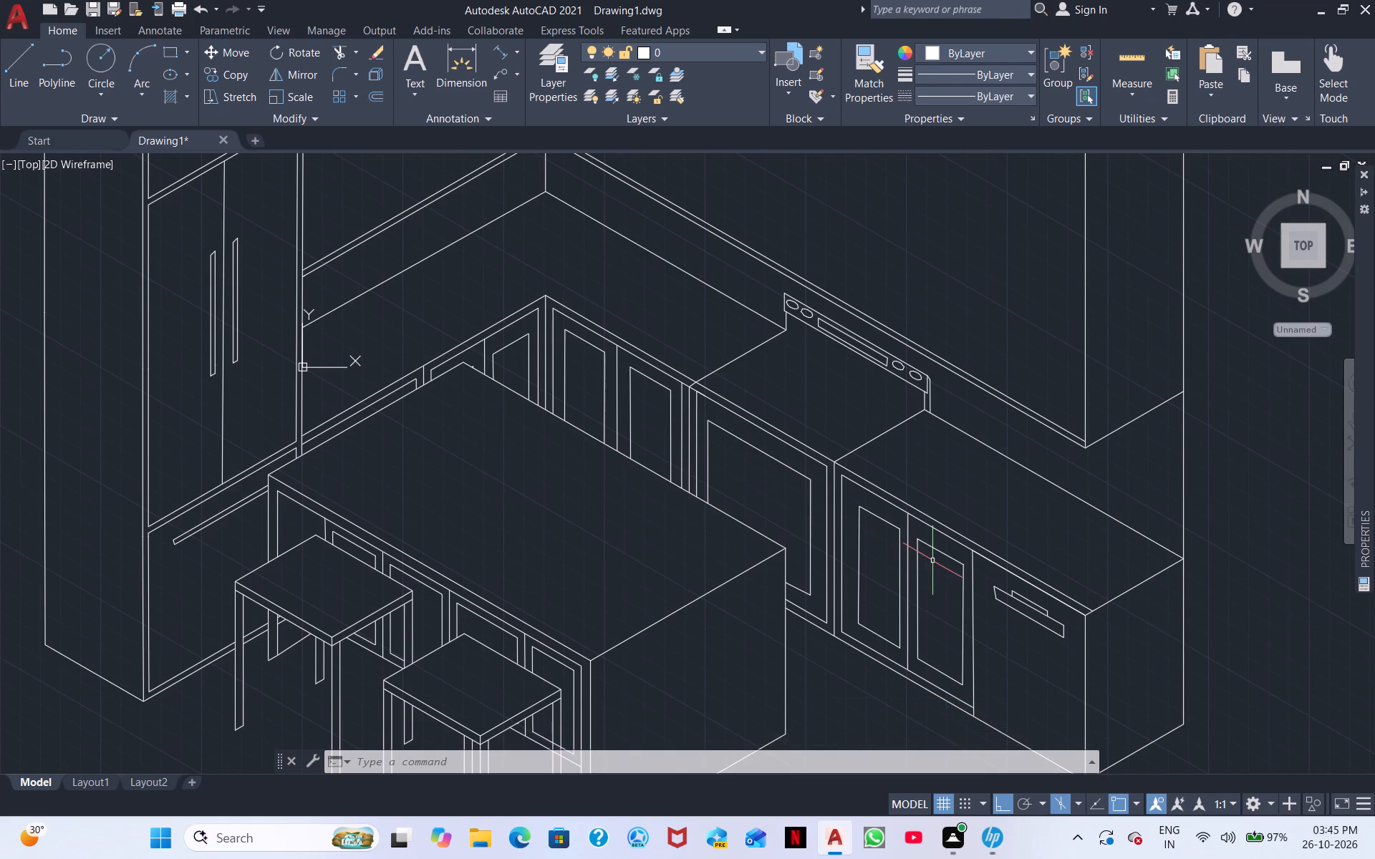
With ortho off, draw a small curved hook-shaped handle as a fit-point spline beside the divider between the two base cabinet doors.
{"action": "scroll", "coordinate": [917, 563], "scroll_direction": "up", "scroll_amount": 1}
{"action": "middle_click_drag", "start_coordinate": [917, 579], "coordinate": [814, 498]}
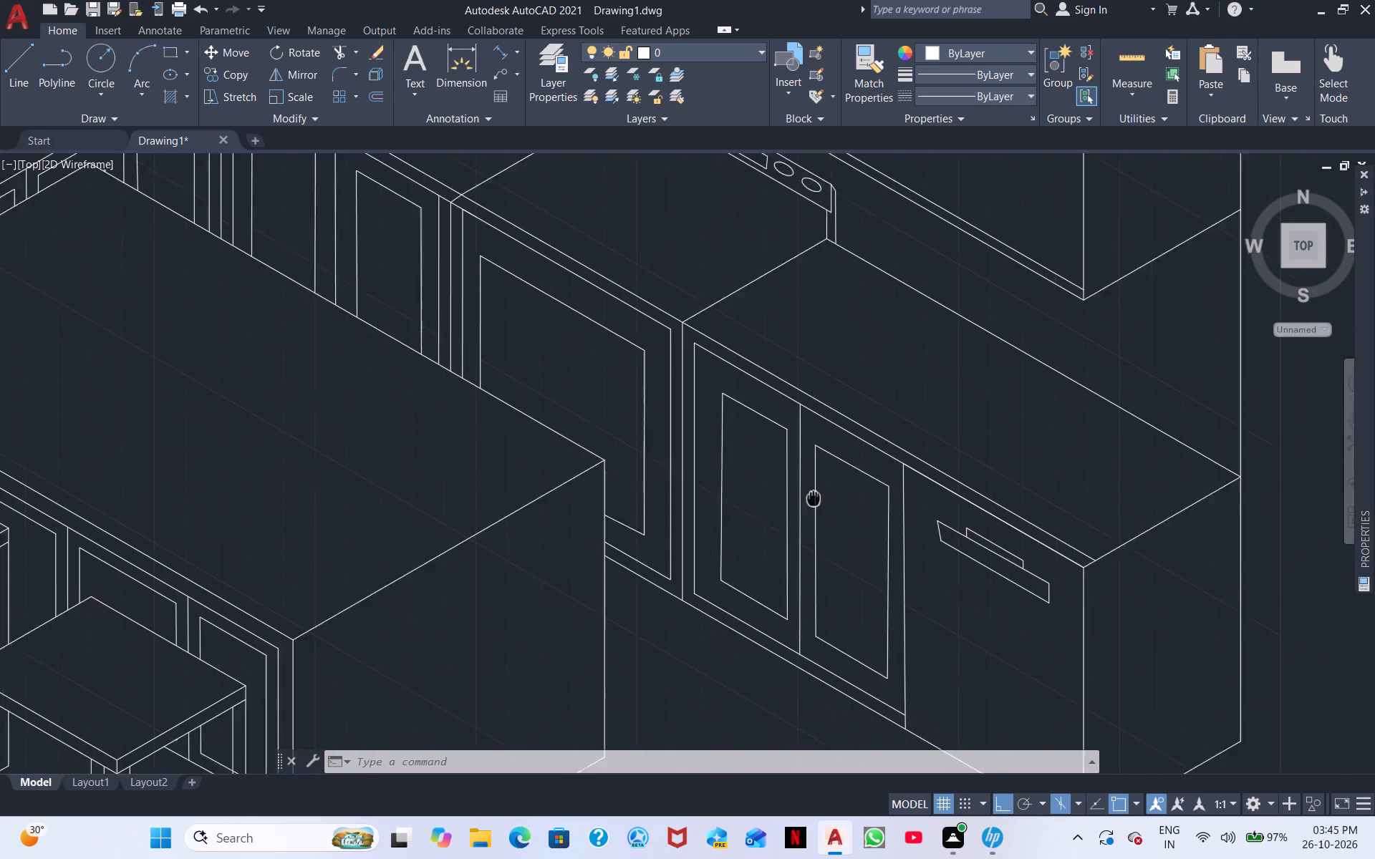
{"action": "middle_click_drag", "start_coordinate": [814, 498], "coordinate": [781, 471]}
{"action": "middle_click_drag", "start_coordinate": [1318, 515], "coordinate": [915, 371]}
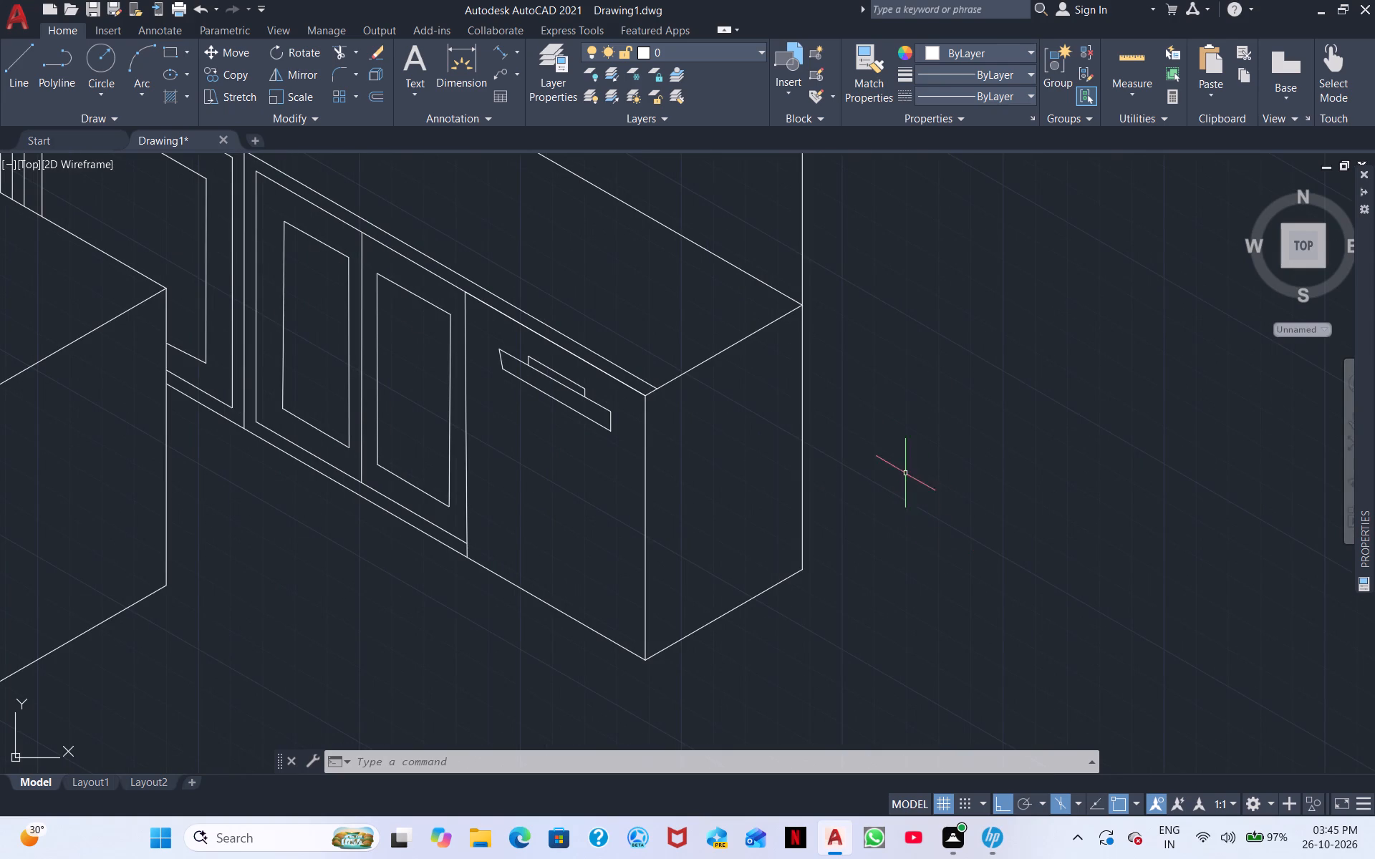
{"action": "key", "text": "s"}
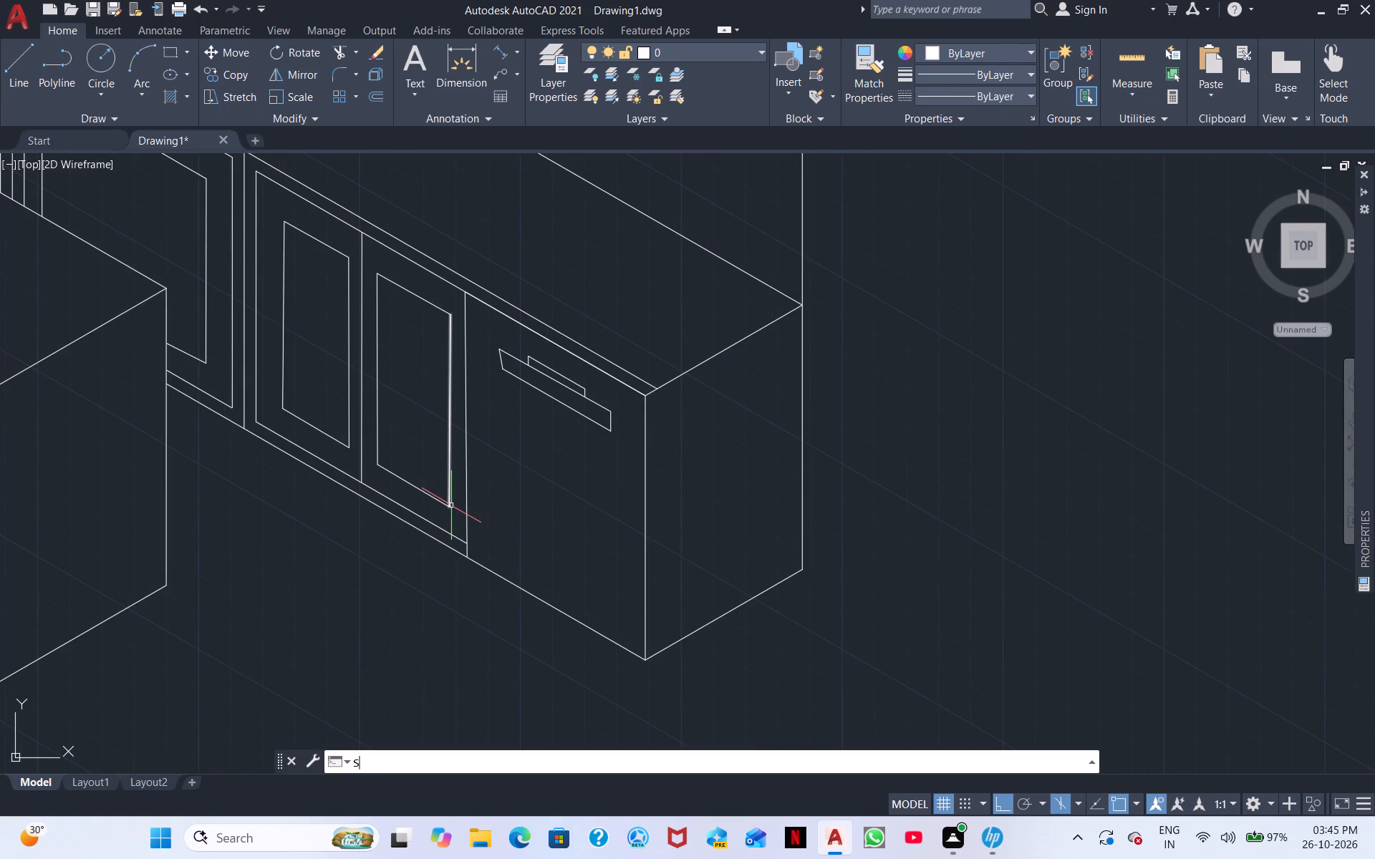
{"action": "key", "text": "p"}
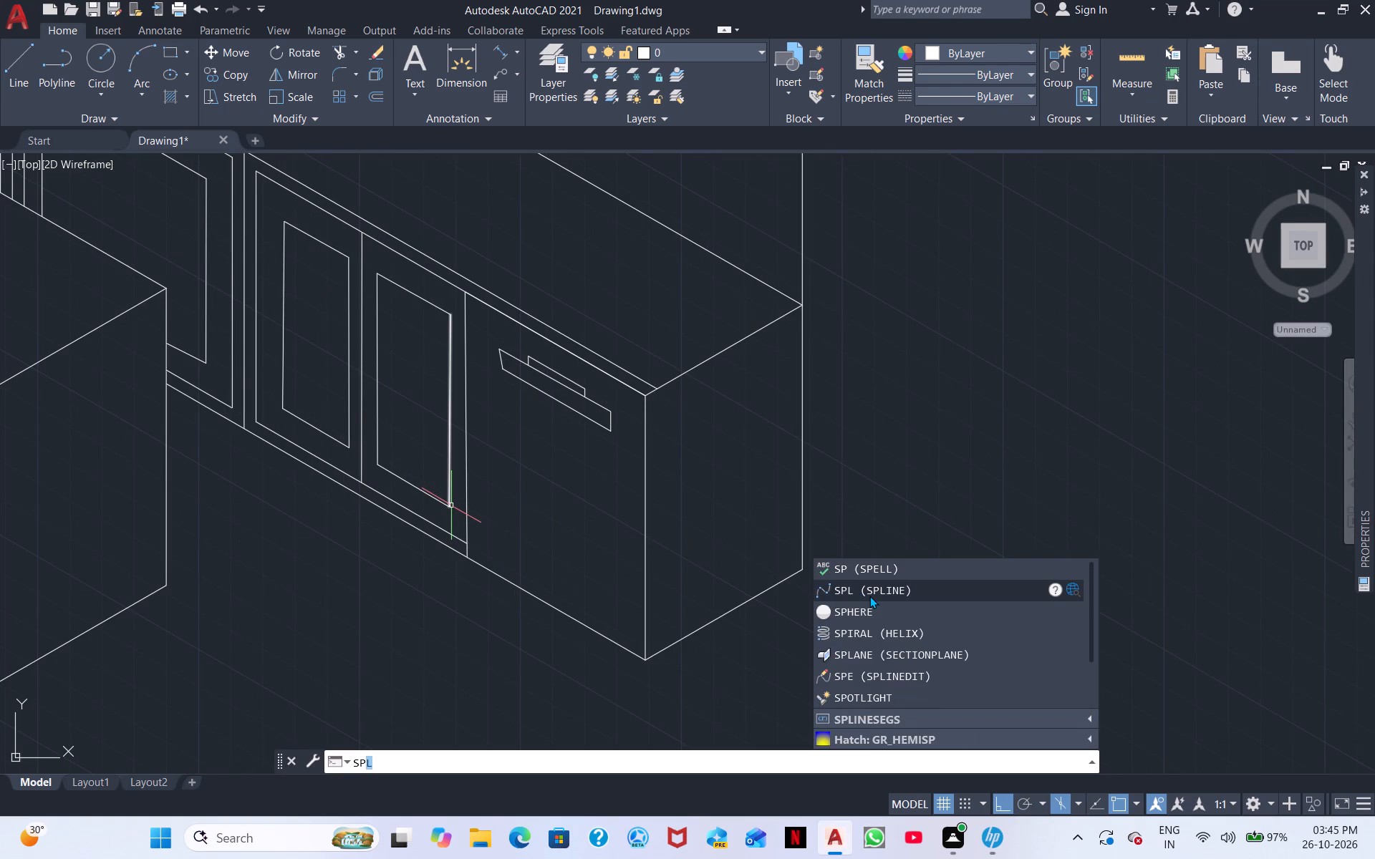
{"action": "left_click", "coordinate": [869, 590]}
{"action": "scroll", "coordinate": [617, 465], "scroll_direction": "up", "scroll_amount": 2}
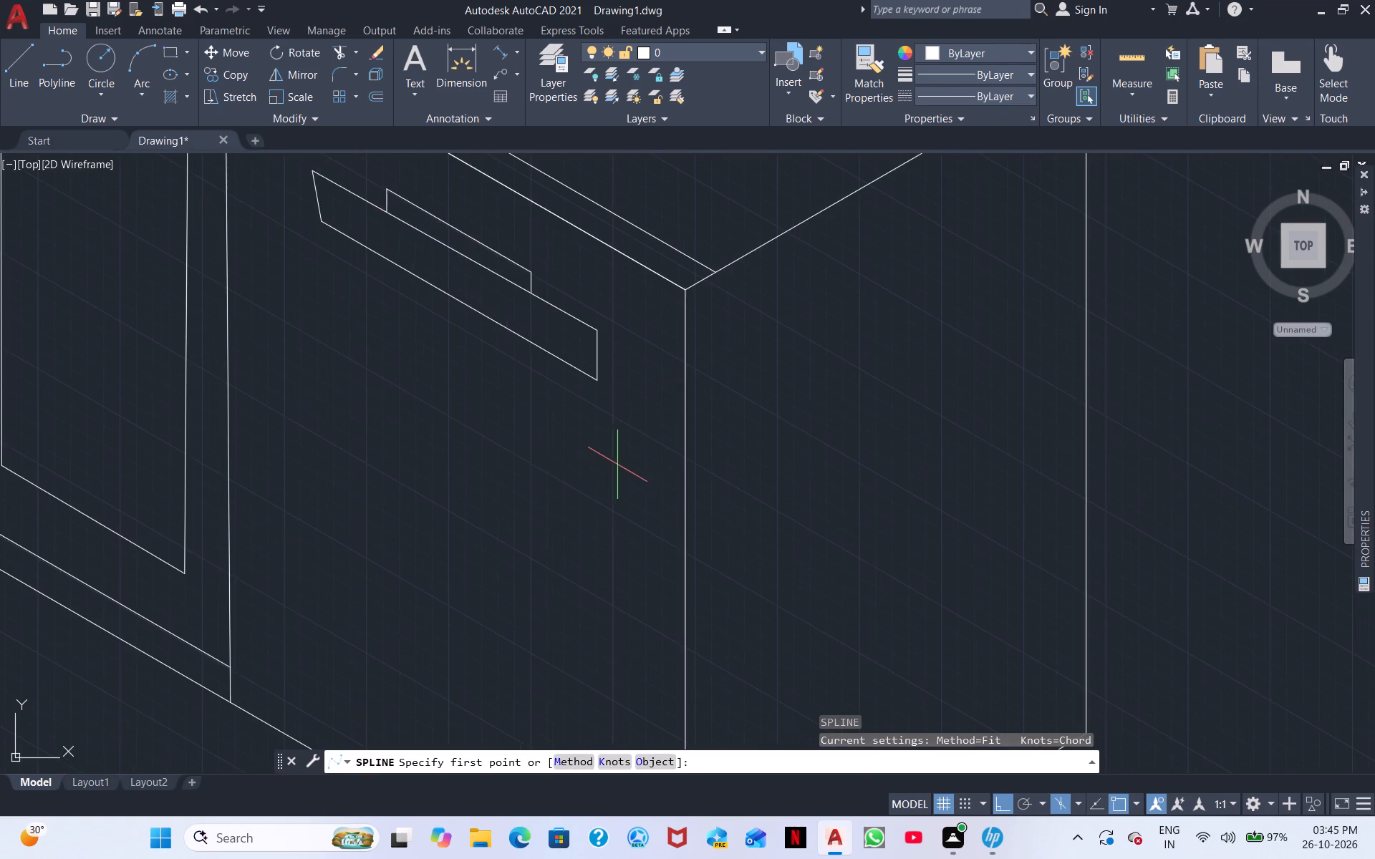
{"action": "middle_click_drag", "start_coordinate": [617, 465], "coordinate": [1101, 717]}
{"action": "middle_click_drag", "start_coordinate": [738, 550], "coordinate": [922, 664]}
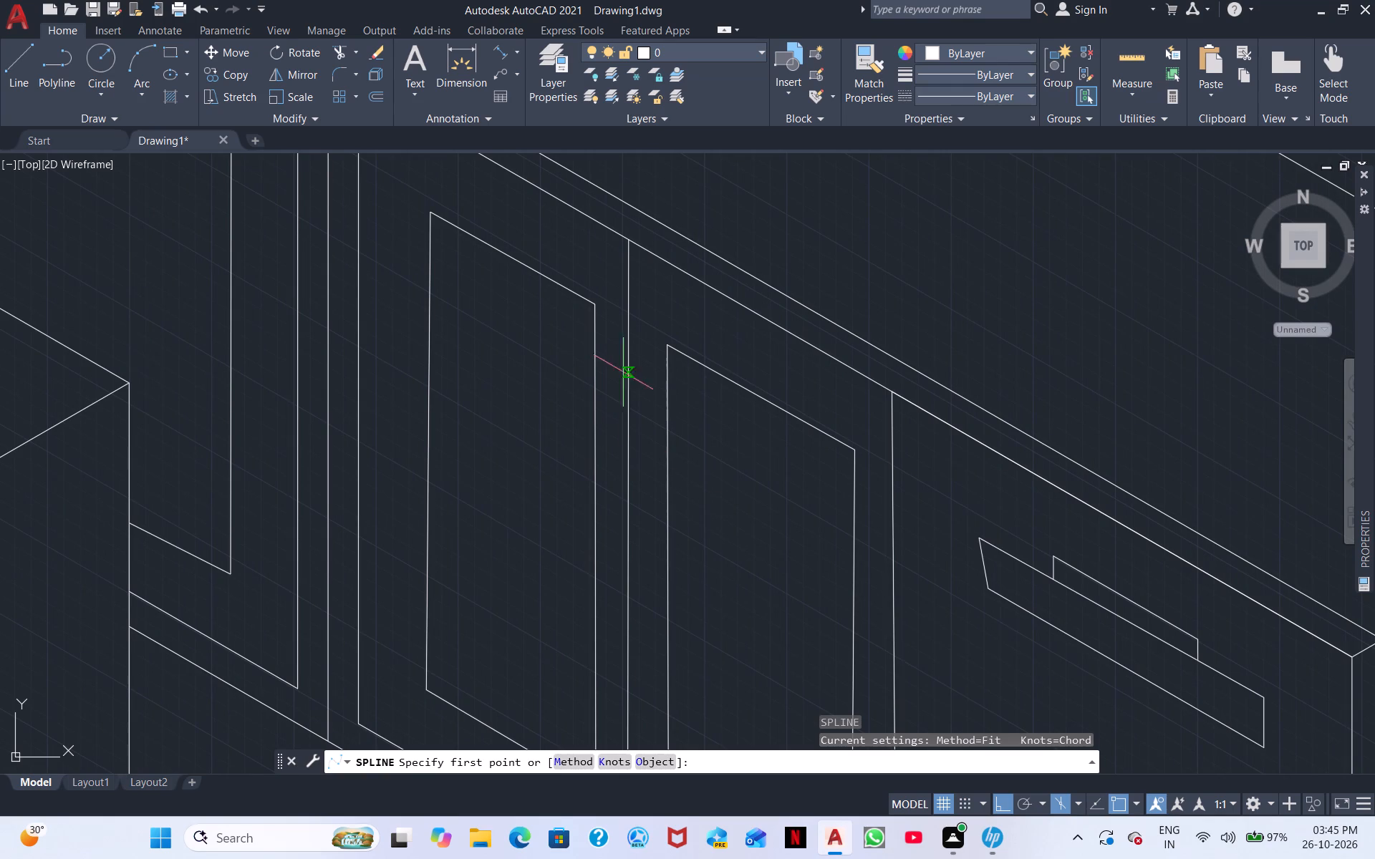
{"action": "left_click", "coordinate": [654, 344]}
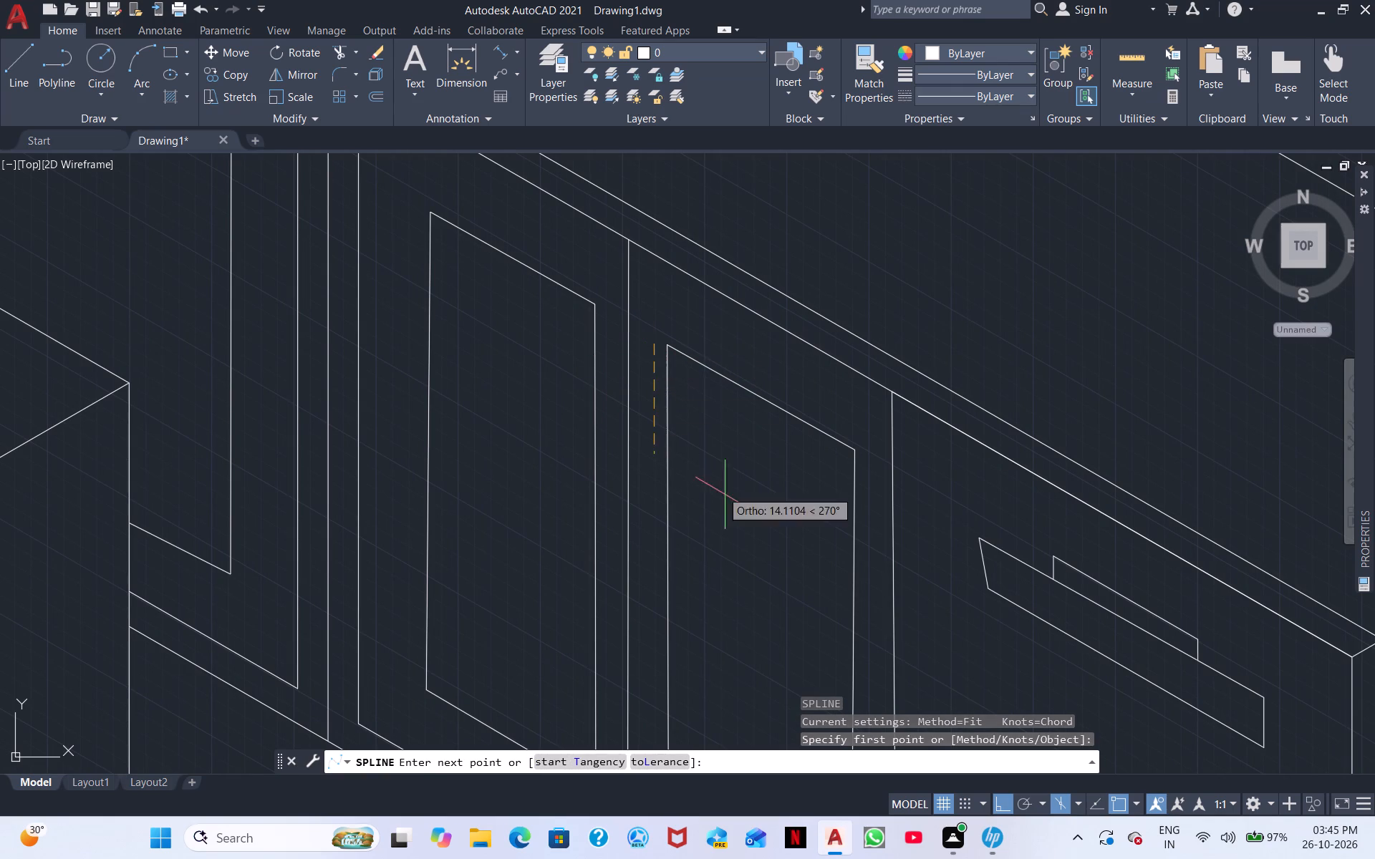
{"action": "left_click", "coordinate": [1001, 805]}
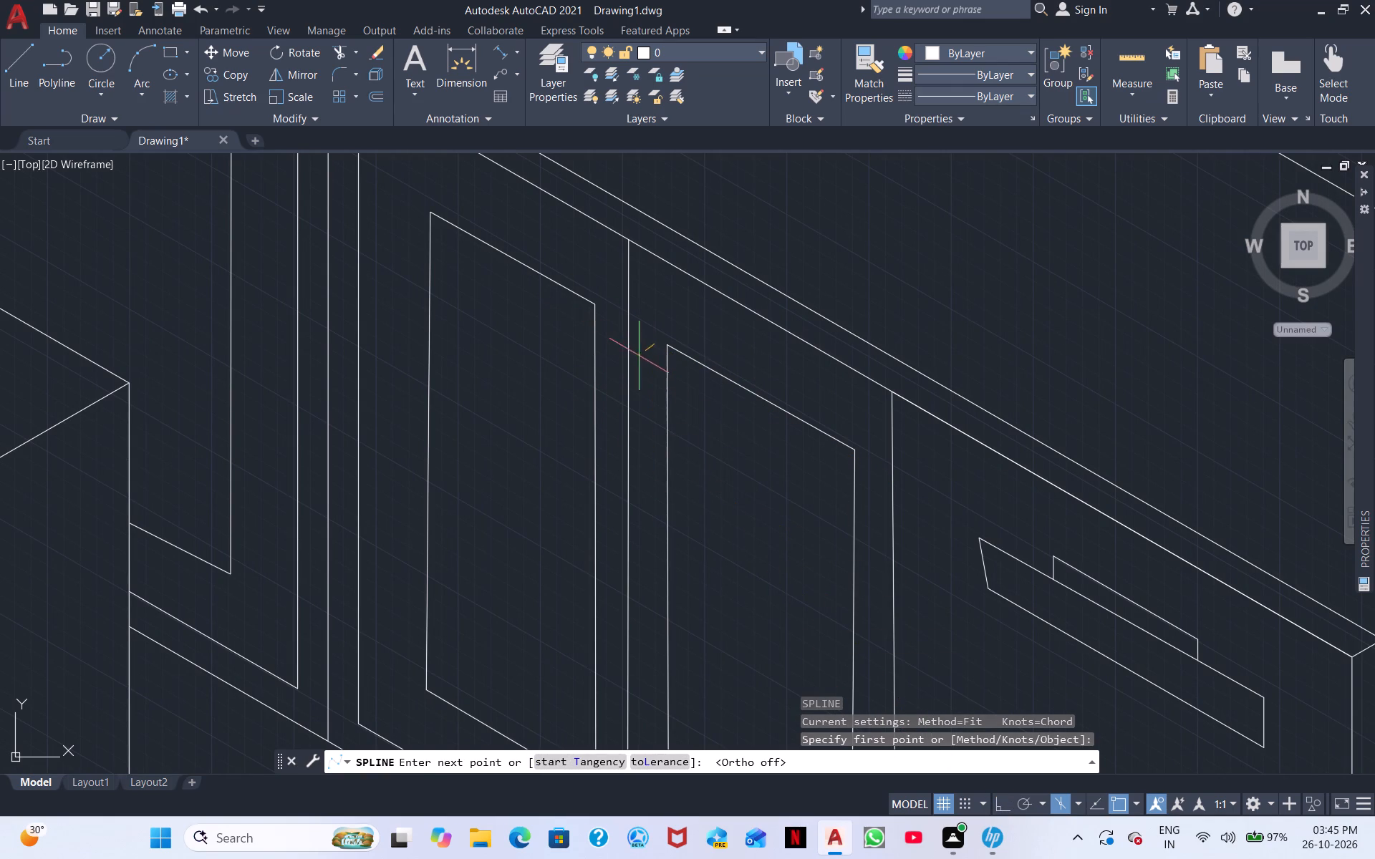
{"action": "left_click", "coordinate": [648, 342]}
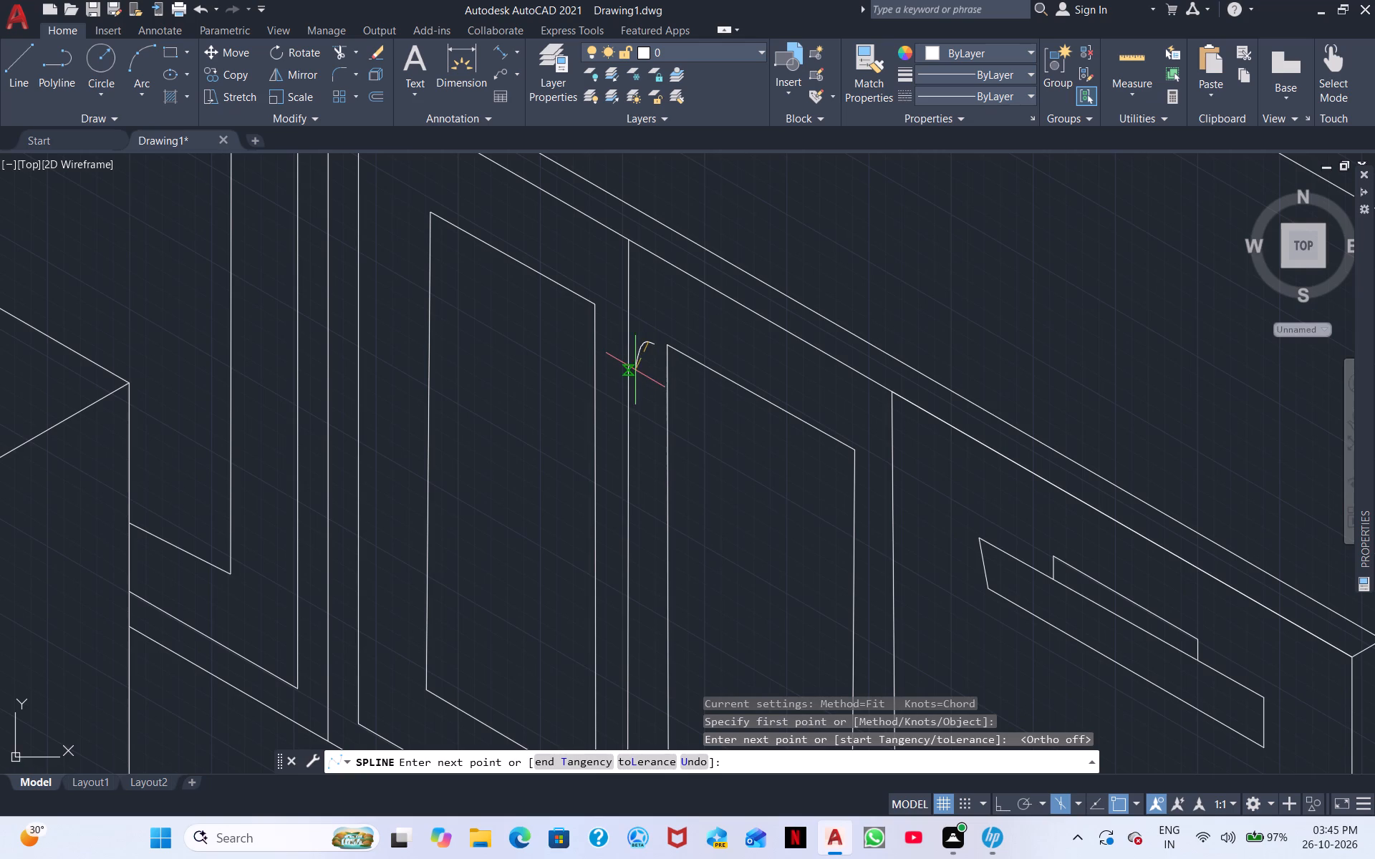
{"action": "left_click", "coordinate": [638, 416]}
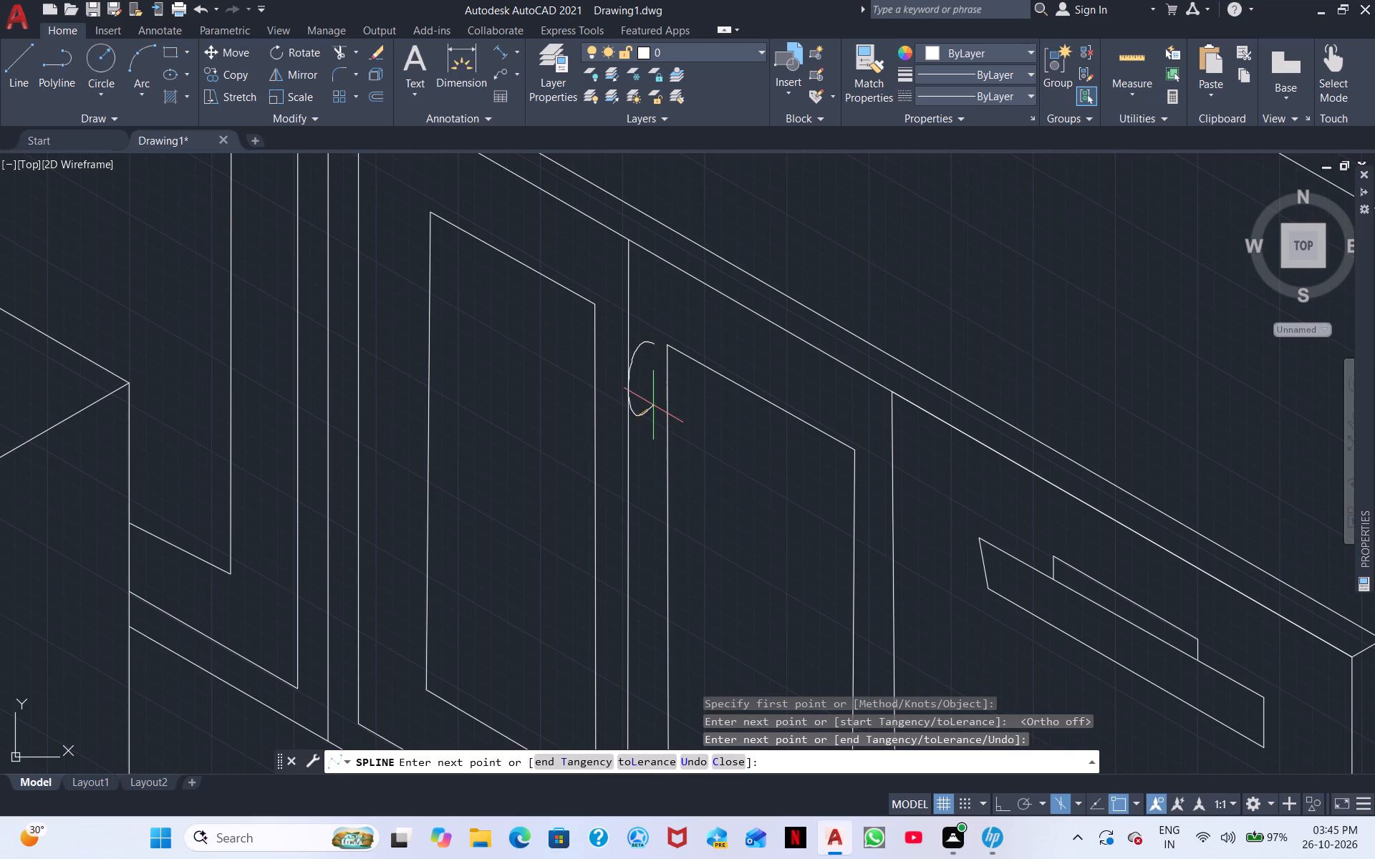
{"action": "left_click", "coordinate": [653, 405]}
{"action": "left_click", "coordinate": [637, 404]}
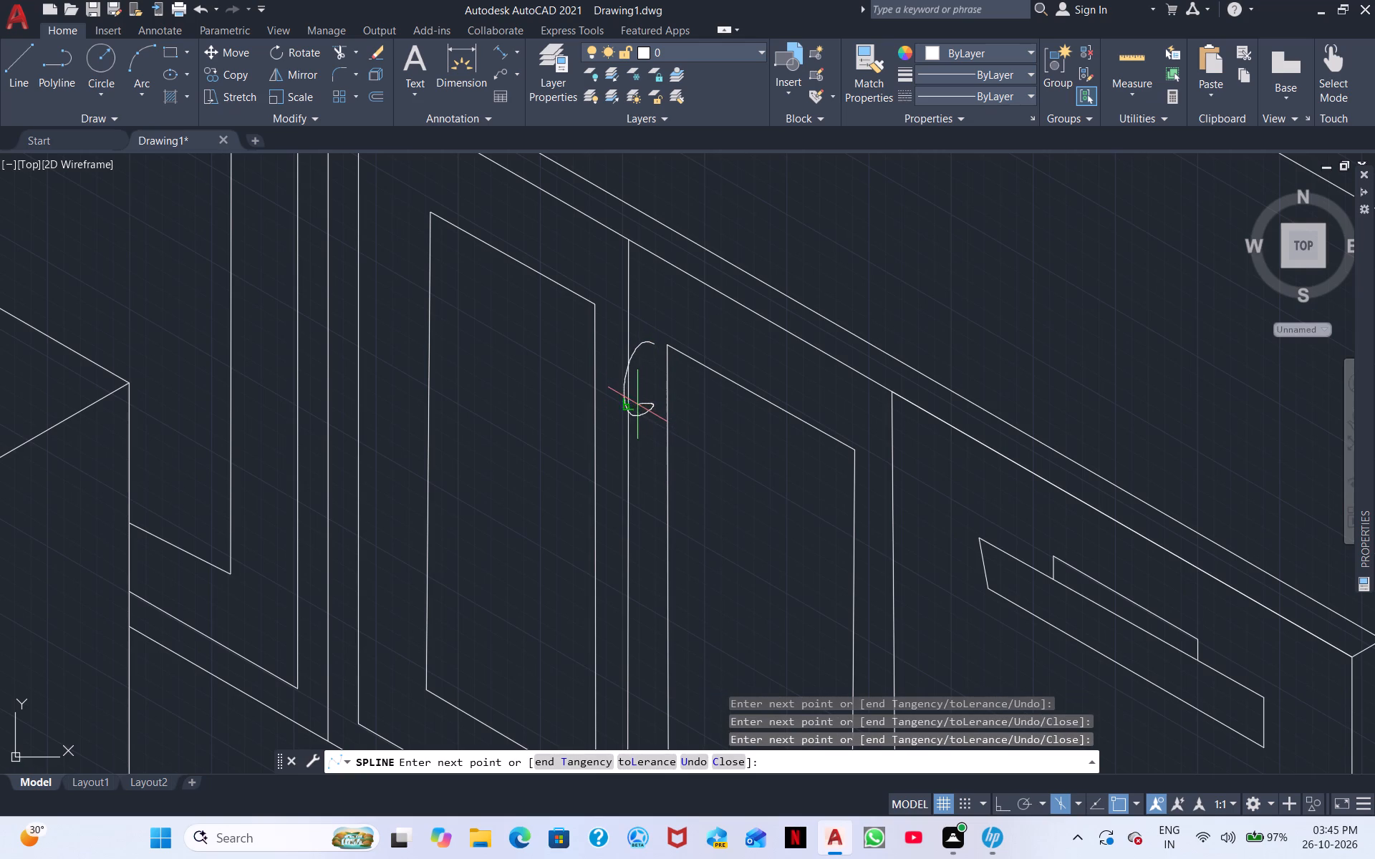
{"action": "left_click", "coordinate": [650, 346]}
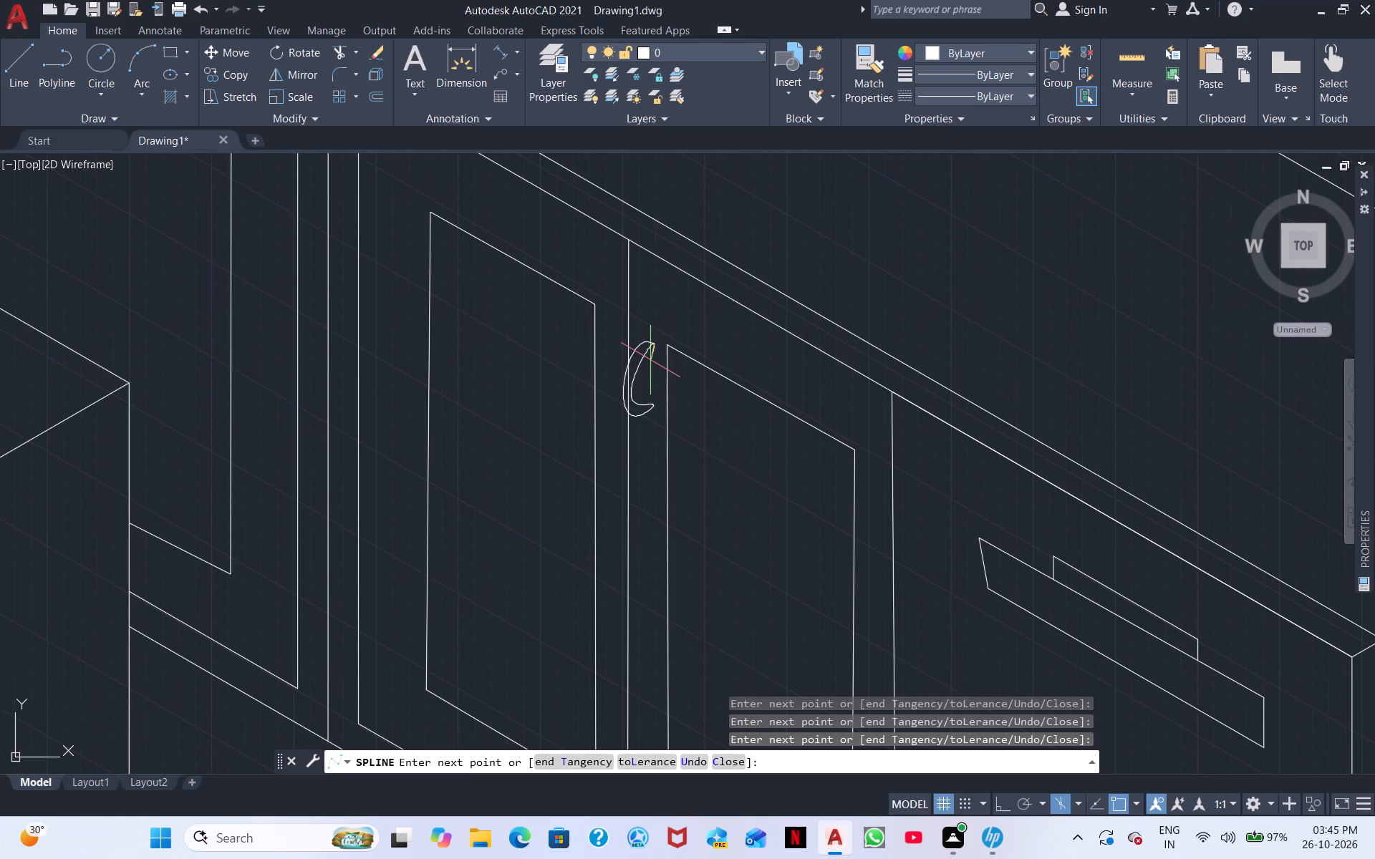
{"action": "key", "text": "Return"}
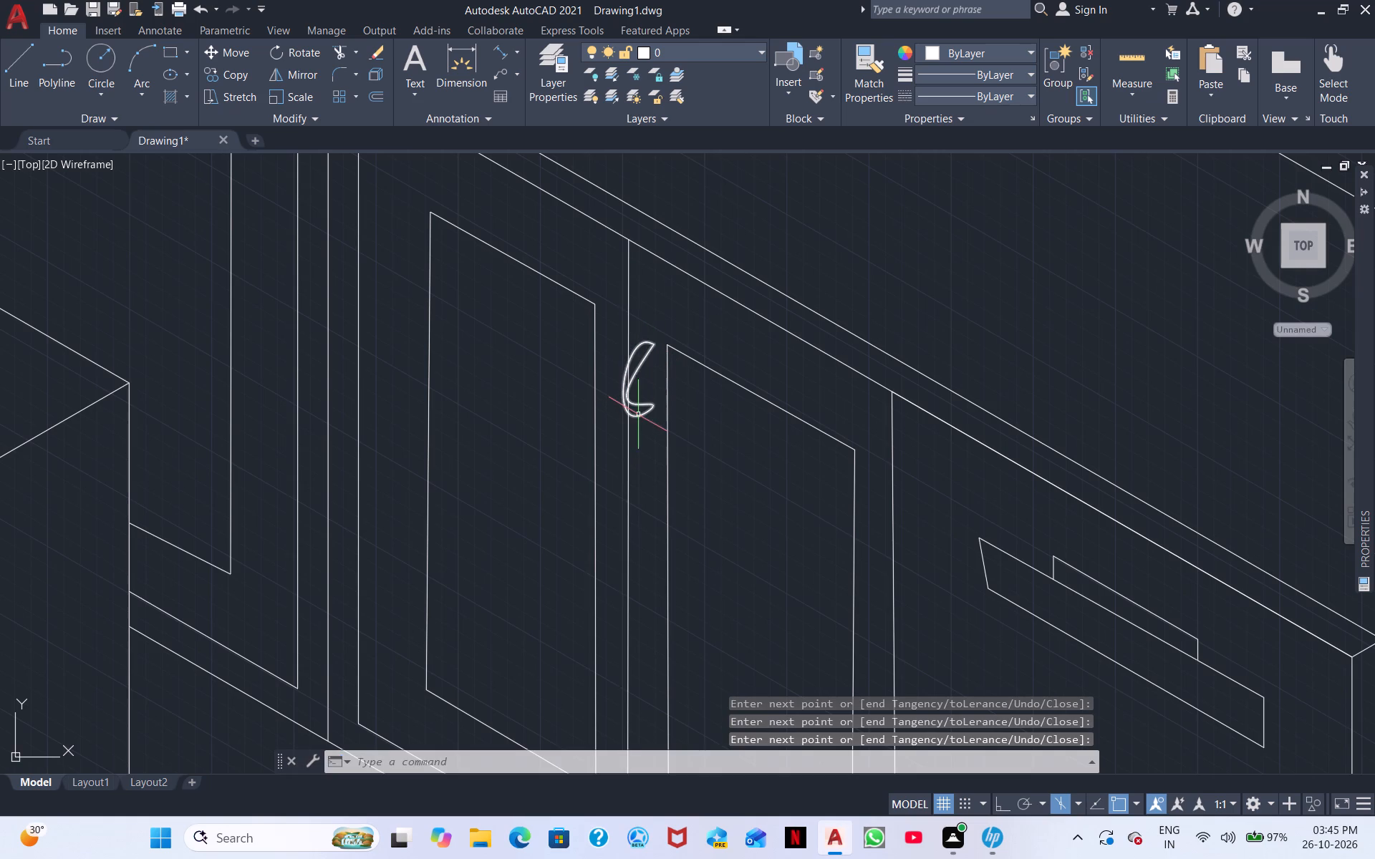
Move the spline handle across the divider onto the adjoining door's stile, beside that door's inner panel.
{"action": "scroll", "coordinate": [640, 414], "scroll_direction": "up", "scroll_amount": 2}
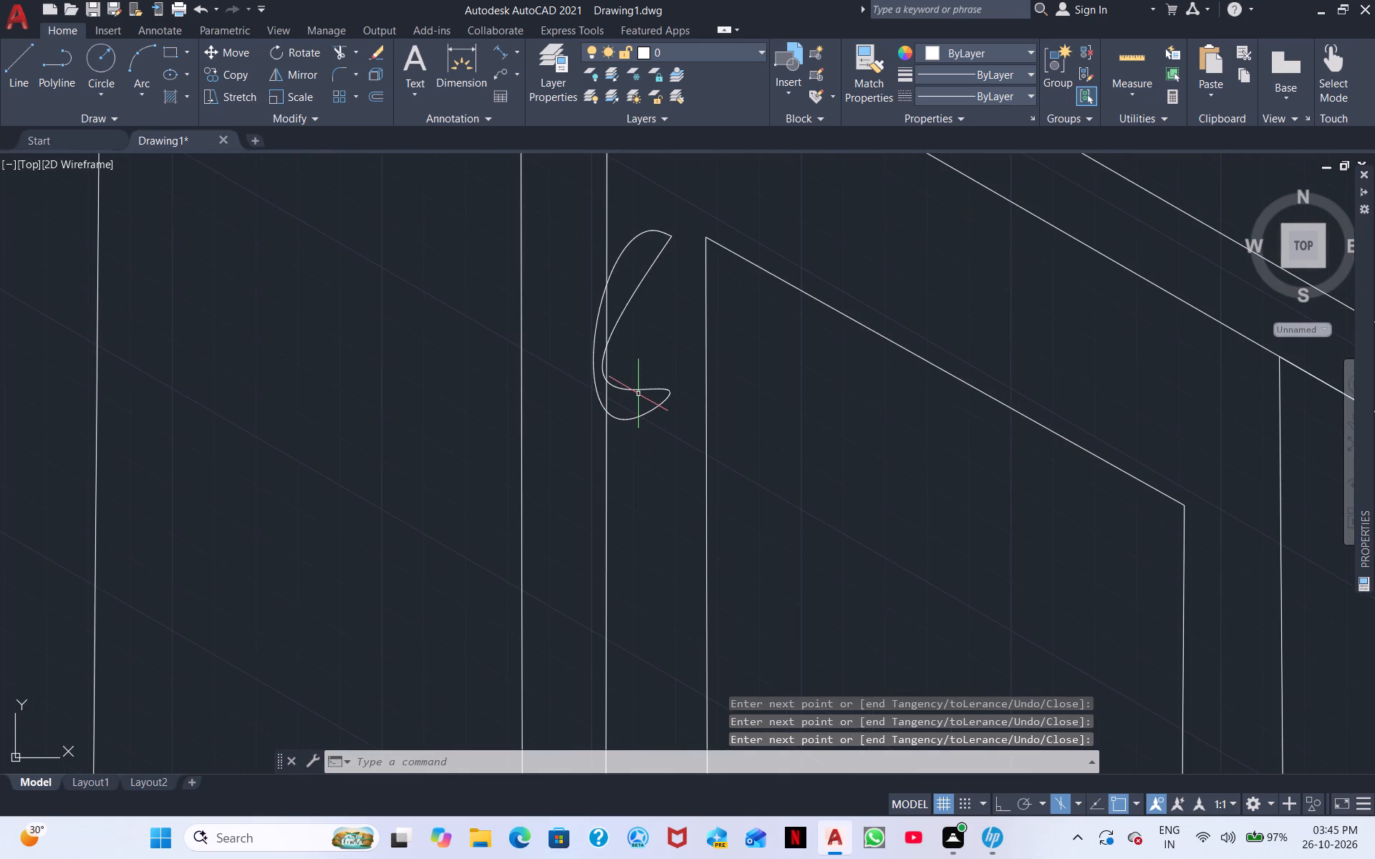
{"action": "scroll", "coordinate": [638, 393], "scroll_direction": "up", "scroll_amount": 2}
{"action": "scroll", "coordinate": [637, 398], "scroll_direction": "down", "scroll_amount": 3}
{"action": "left_click", "coordinate": [646, 432]}
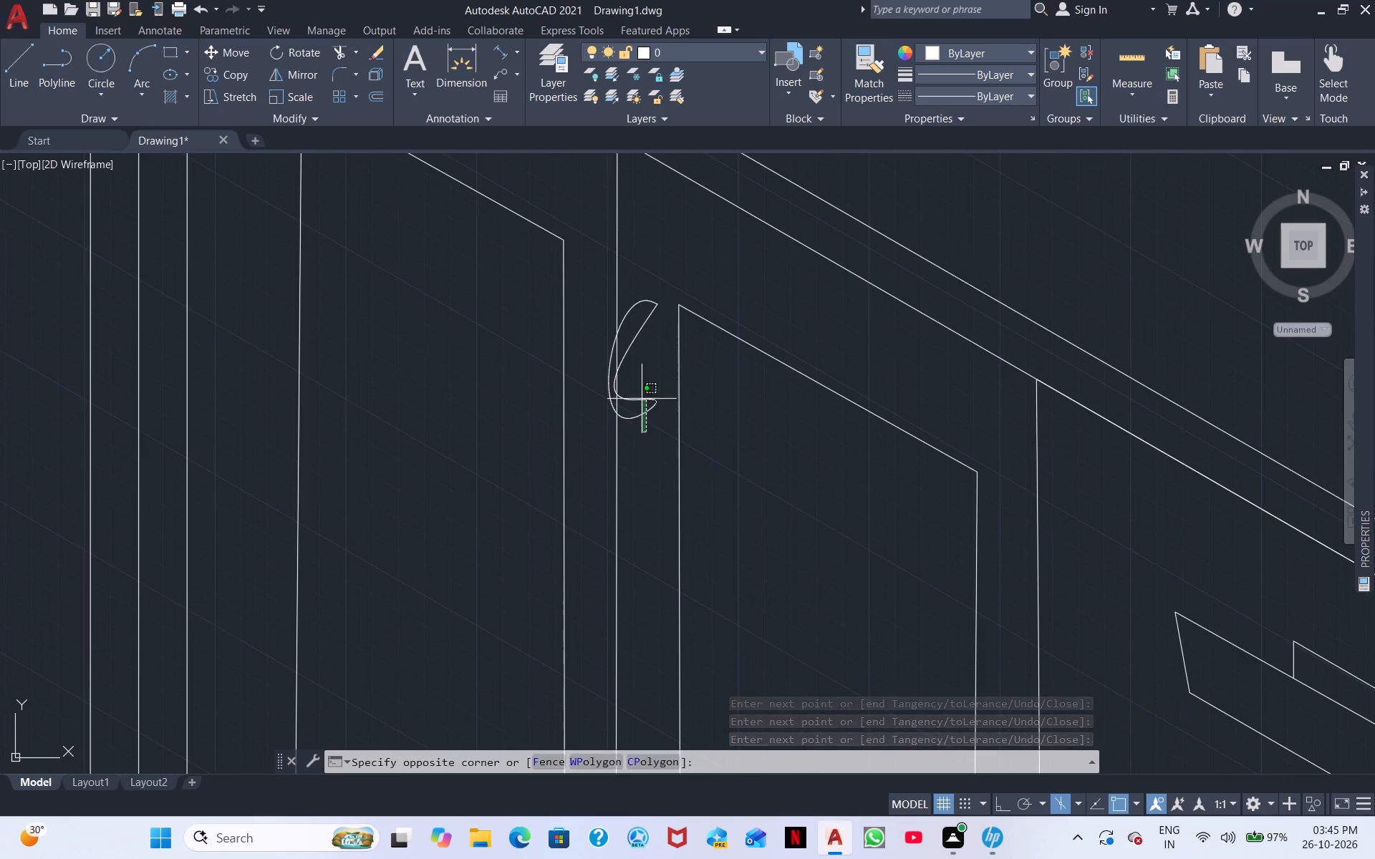
{"action": "left_click", "coordinate": [640, 384]}
{"action": "right_click", "coordinate": [640, 384]}
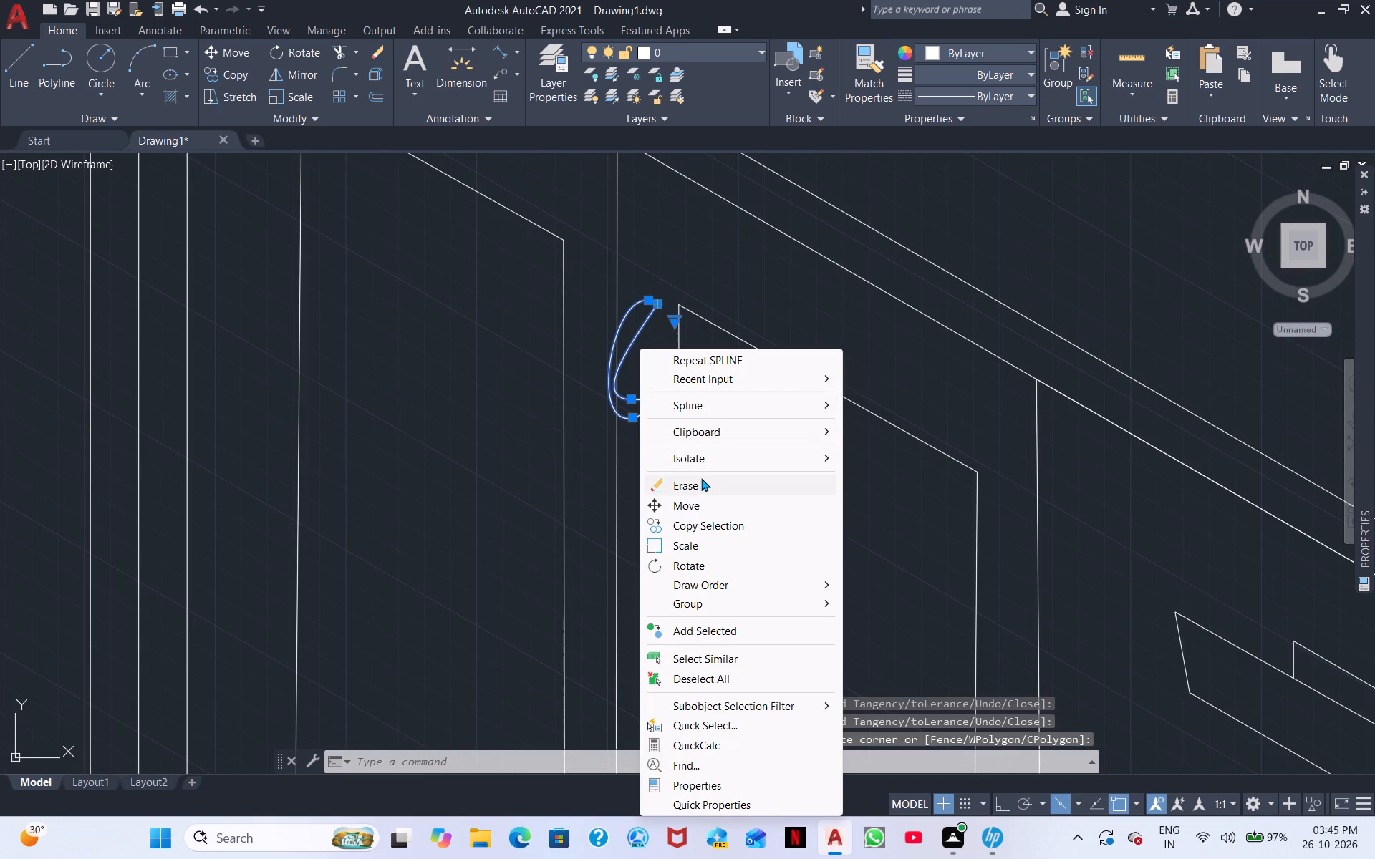
{"action": "left_click", "coordinate": [695, 503]}
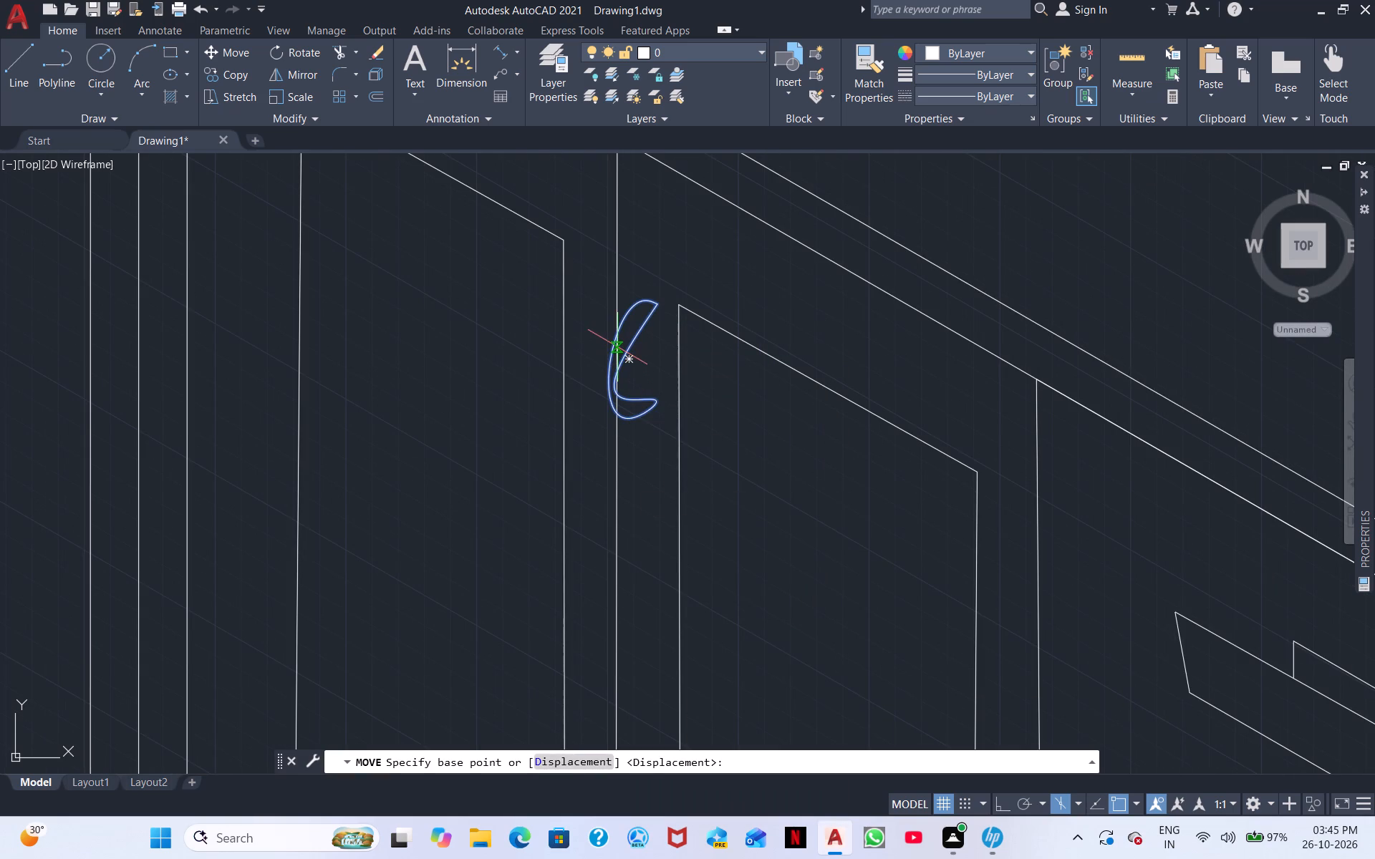
{"action": "left_click", "coordinate": [635, 332]}
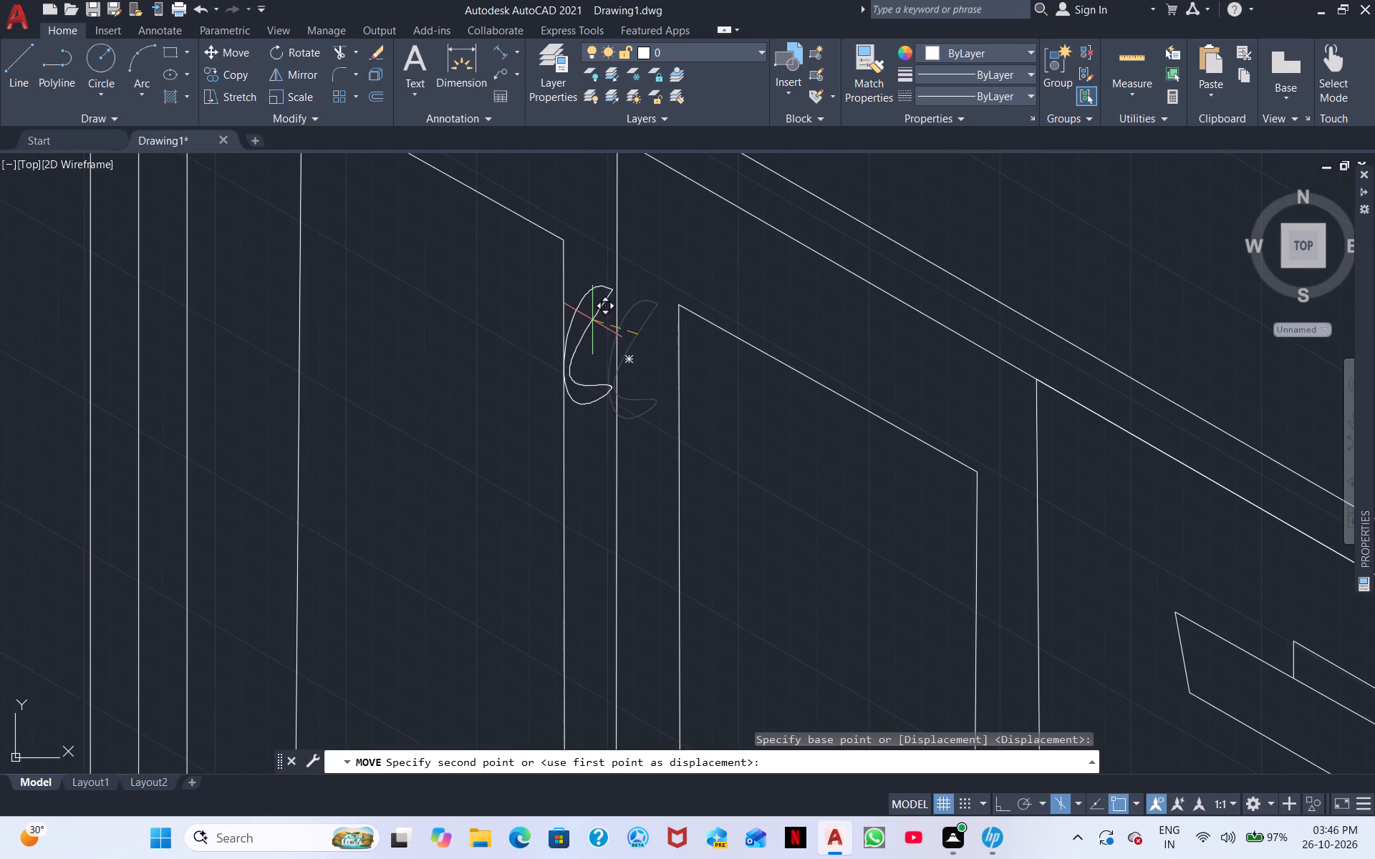
{"action": "left_click", "coordinate": [592, 320]}
Draw a second small curved handle as a fit-point spline in the empty floor area below the base cabinet doors.
{"action": "scroll", "coordinate": [637, 361], "scroll_direction": "down", "scroll_amount": 2}
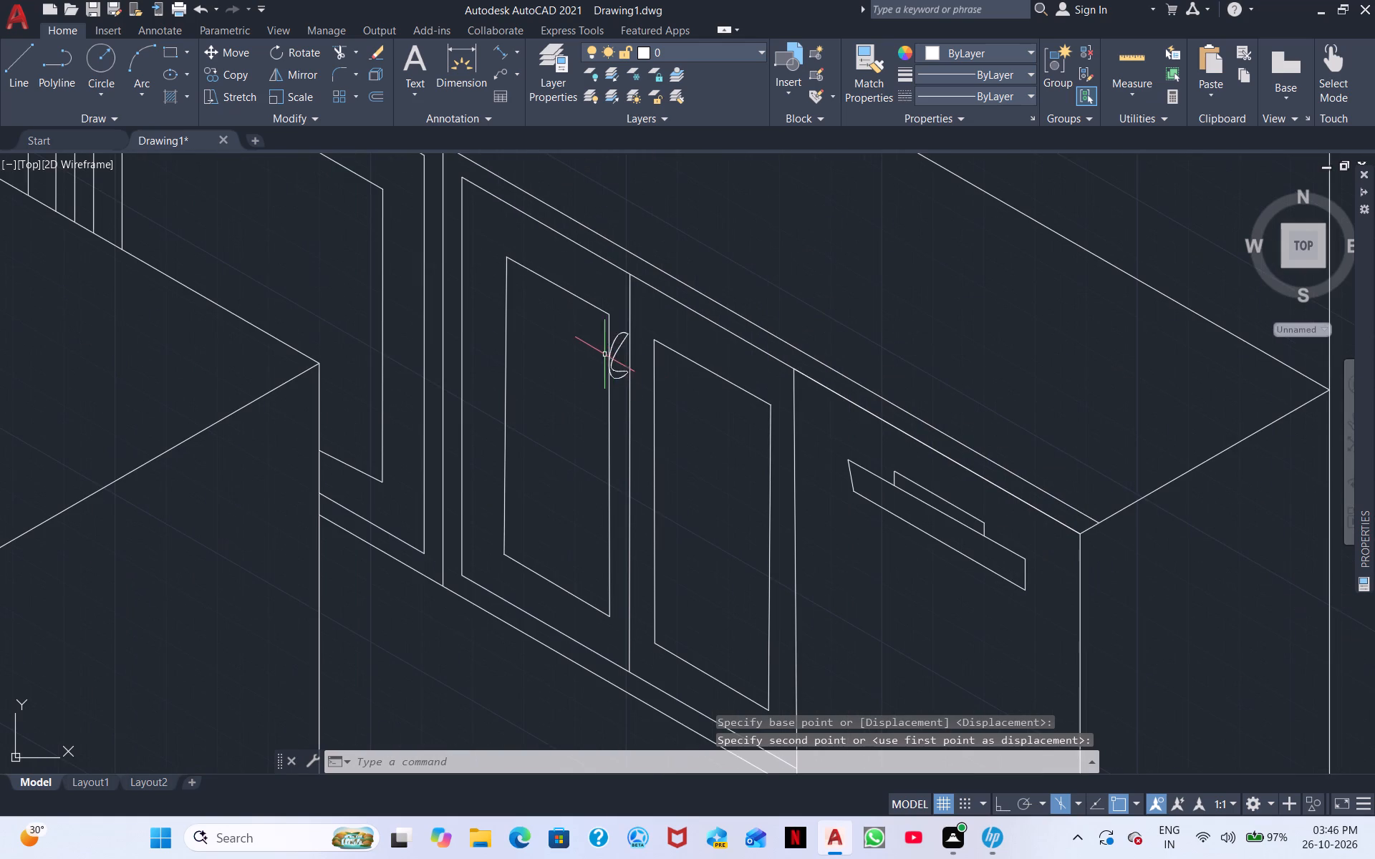
{"action": "middle_click_drag", "start_coordinate": [575, 601], "coordinate": [565, 379]}
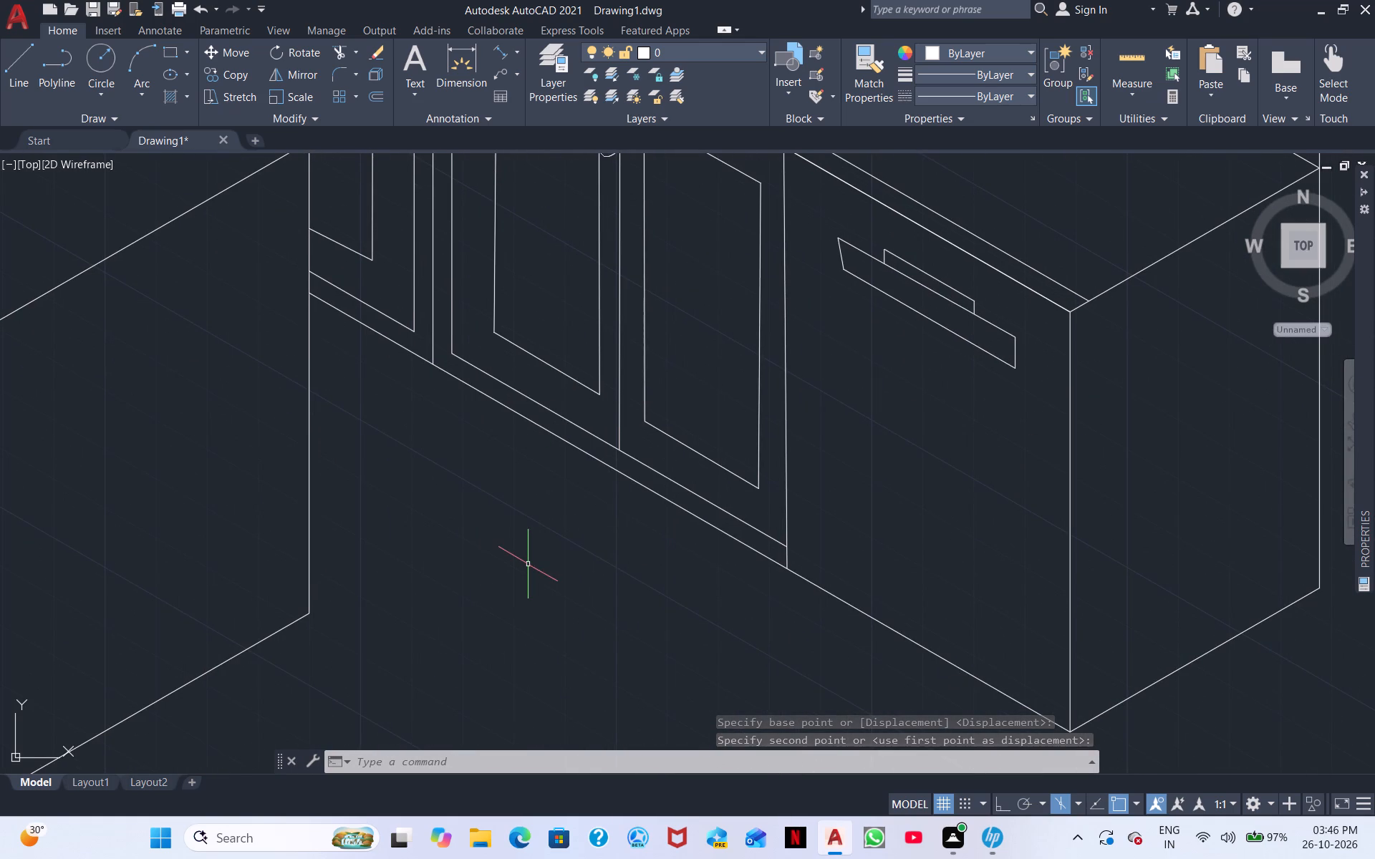
{"action": "right_click", "coordinate": [528, 564]}
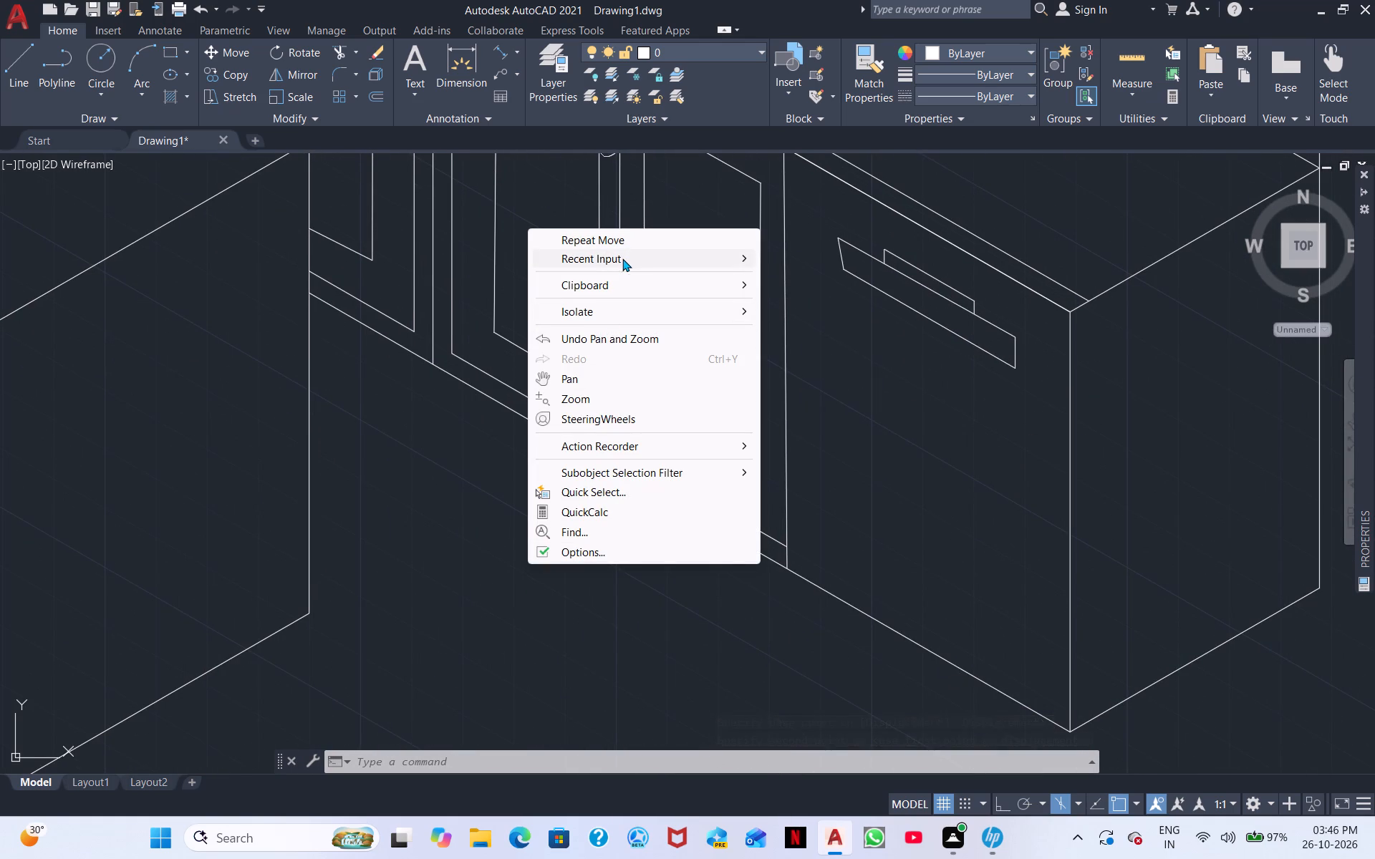
{"action": "left_click", "coordinate": [622, 258]}
{"action": "left_click", "coordinate": [815, 274]}
{"action": "middle_click_drag", "start_coordinate": [595, 577], "coordinate": [610, 410]}
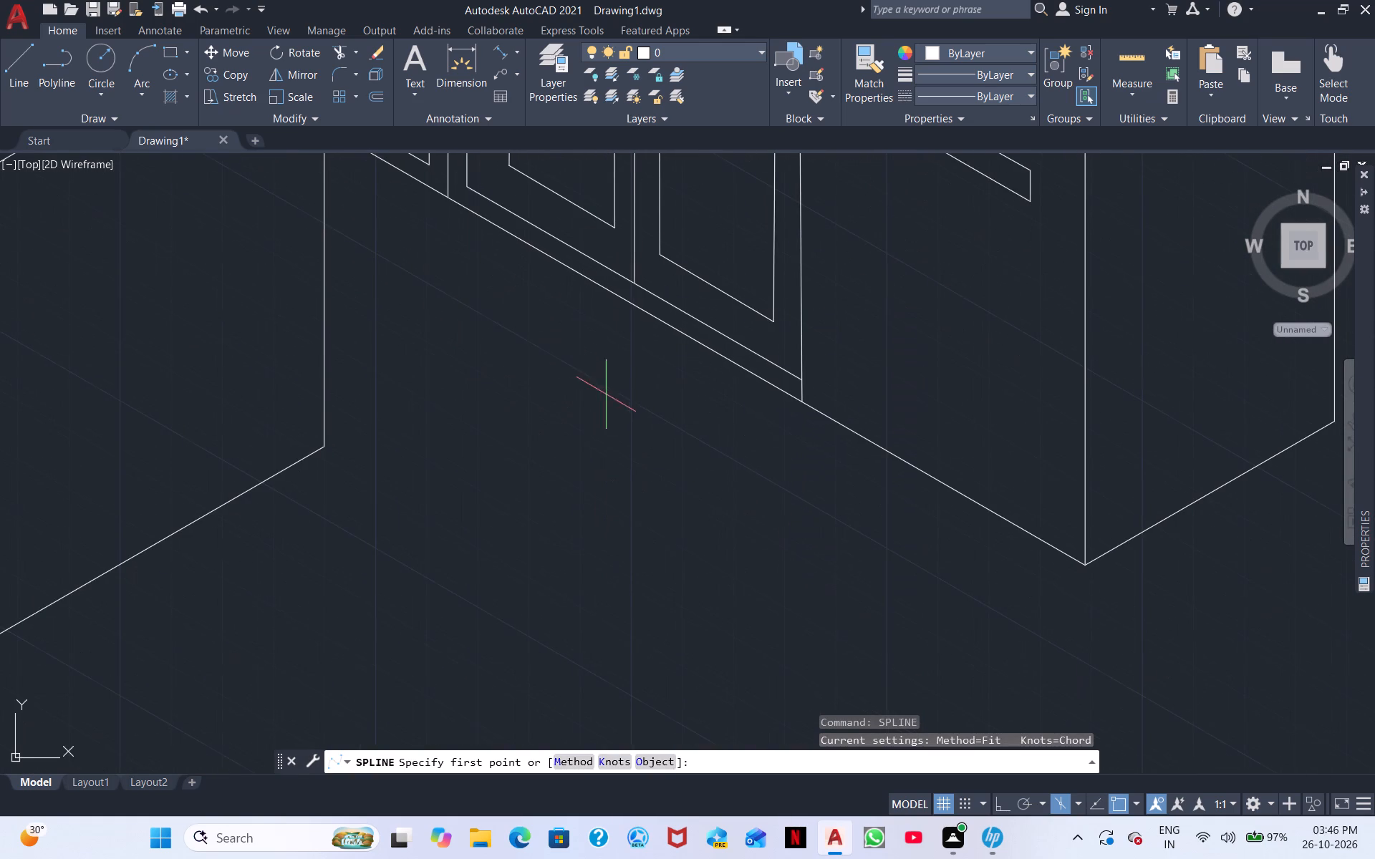
{"action": "left_click", "coordinate": [611, 377]}
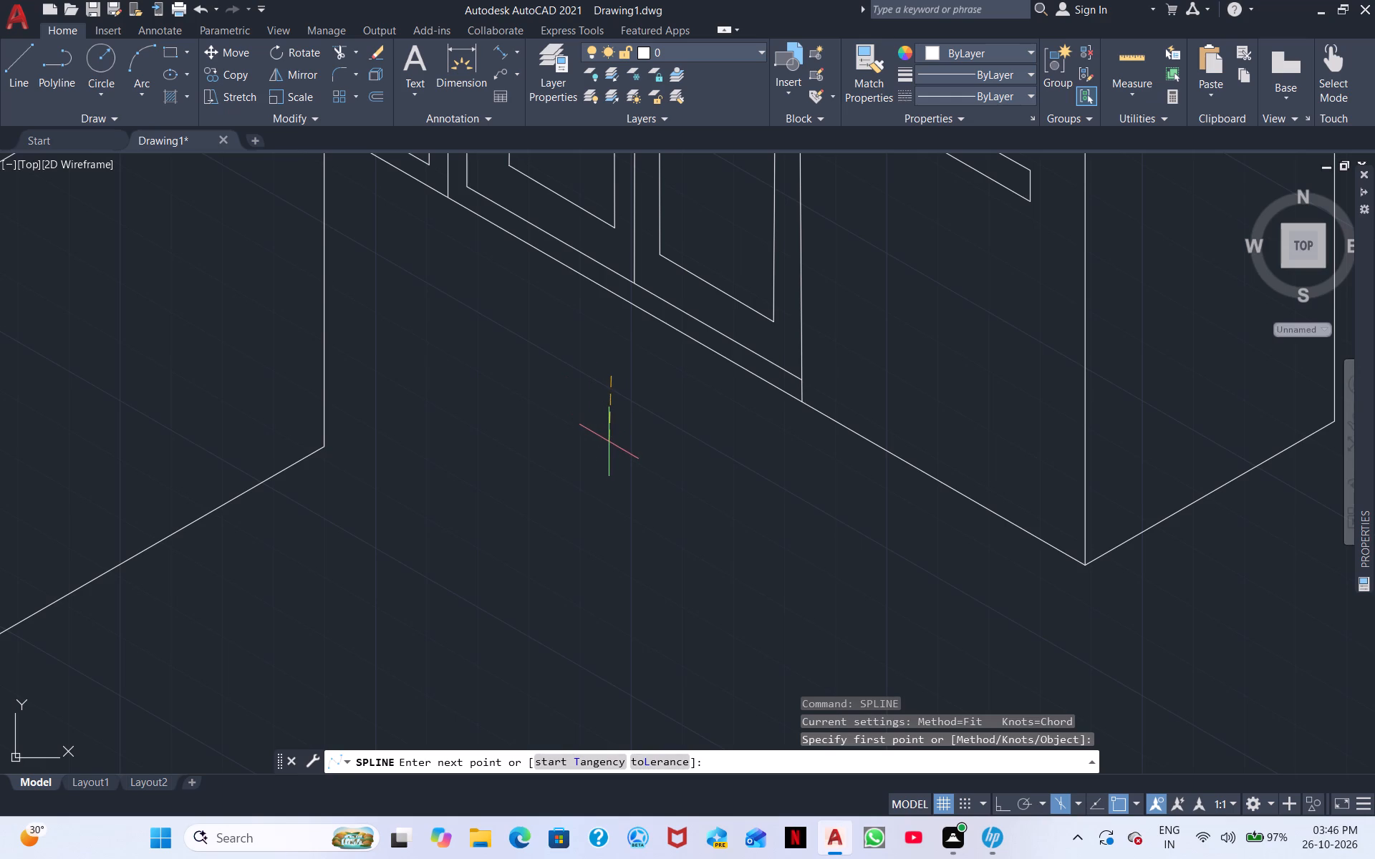
{"action": "left_click", "coordinate": [603, 384]}
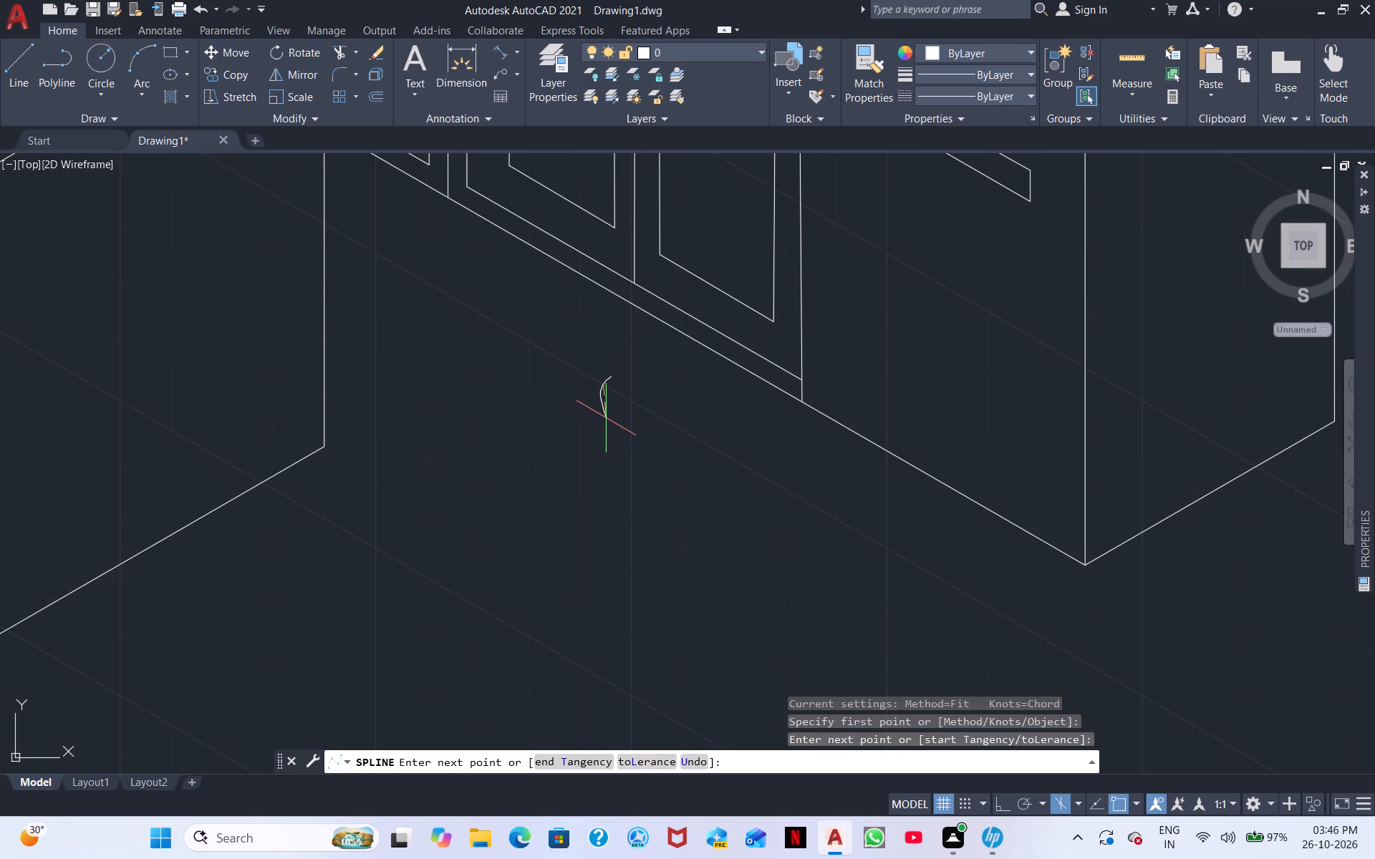
{"action": "left_click", "coordinate": [603, 419]}
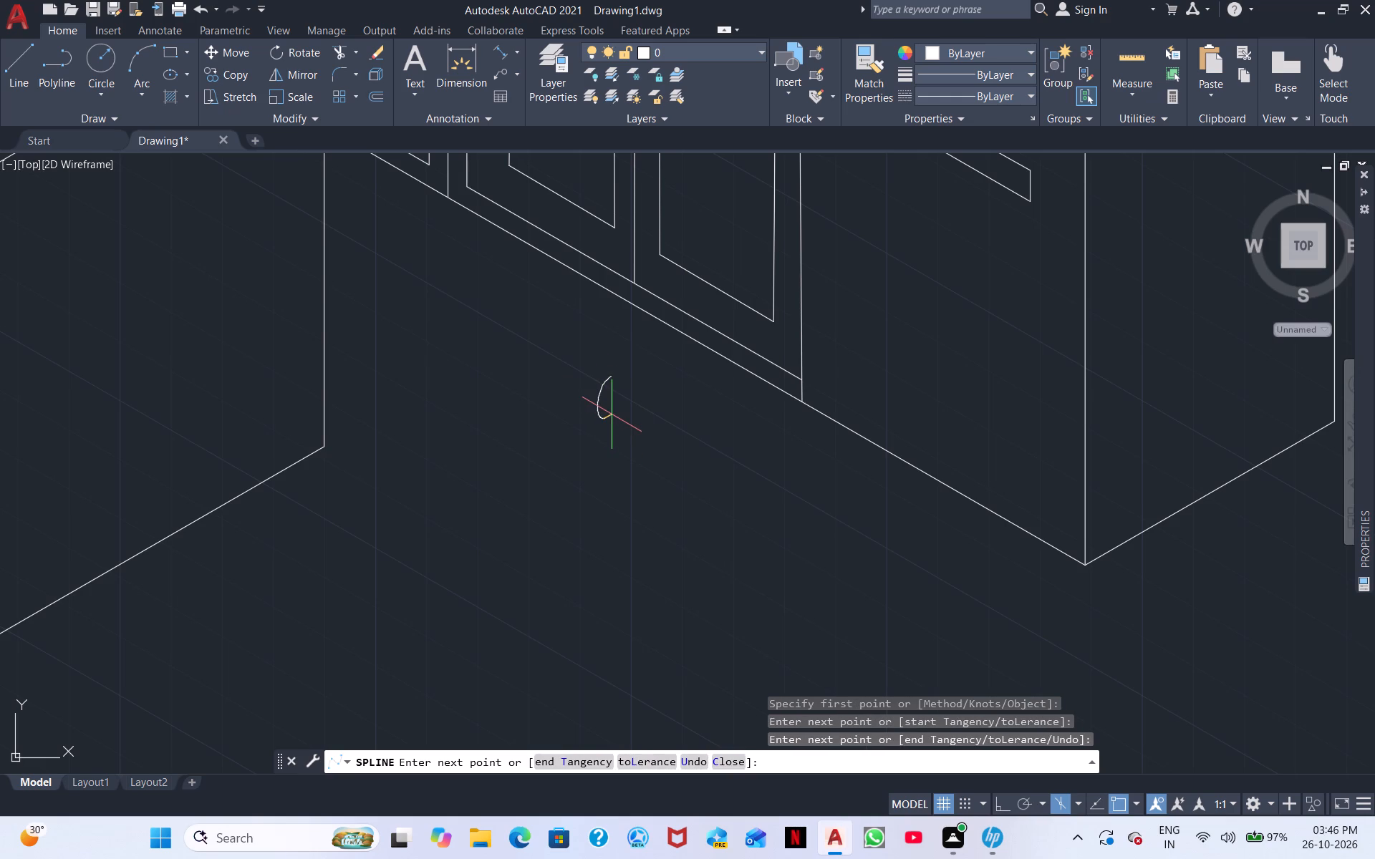
{"action": "left_click", "coordinate": [612, 412]}
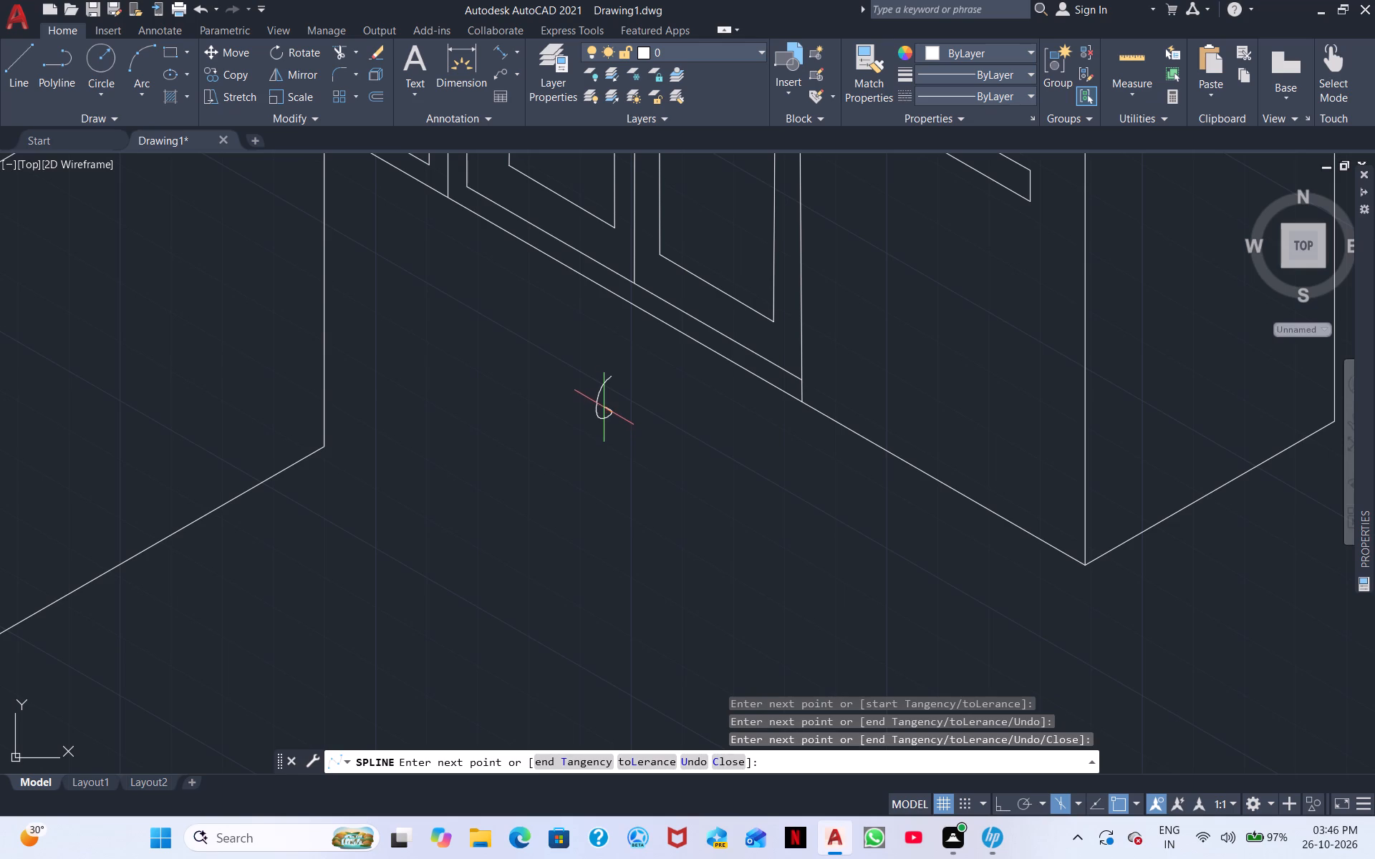
{"action": "left_click", "coordinate": [604, 407]}
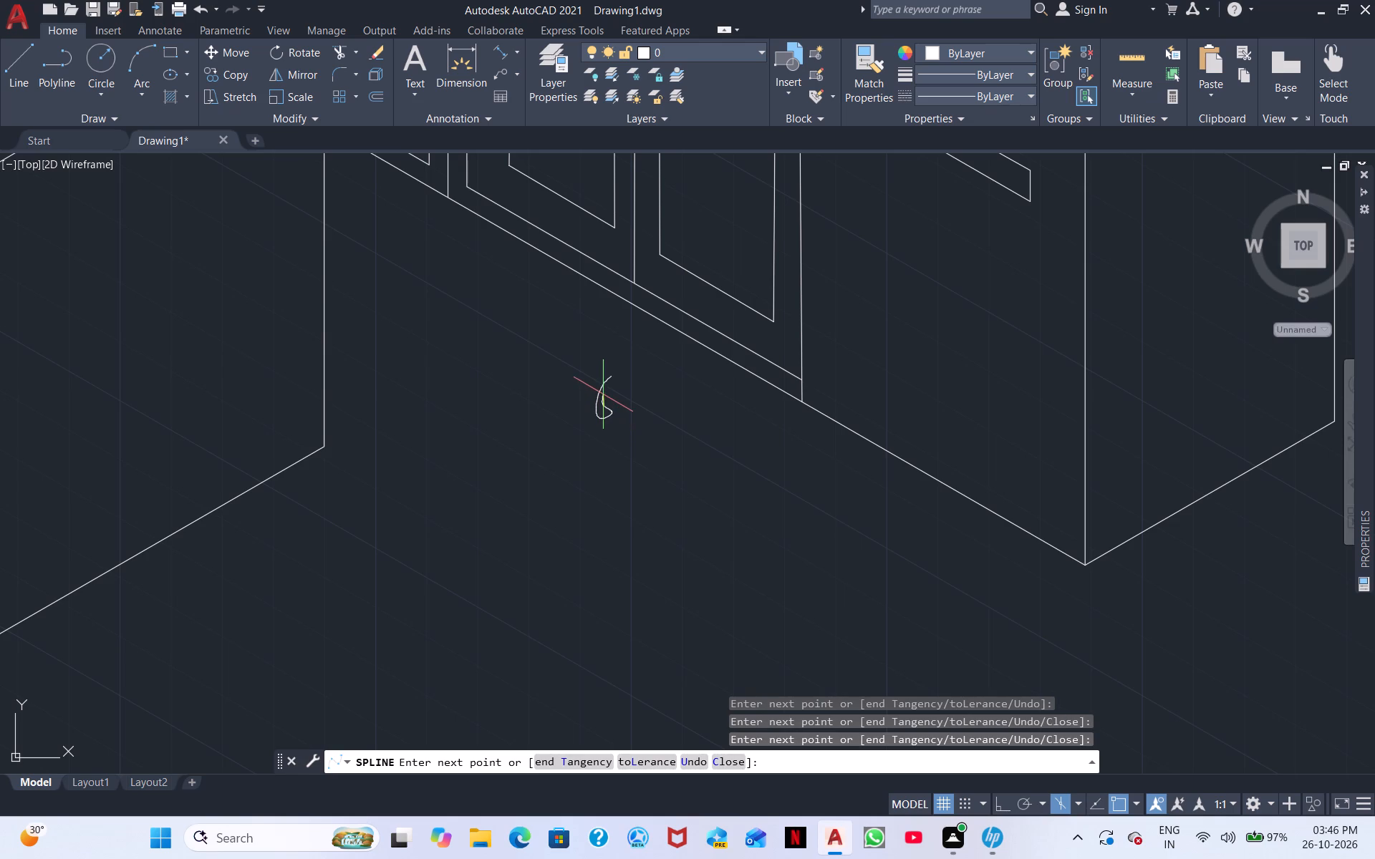
{"action": "left_click", "coordinate": [609, 391]}
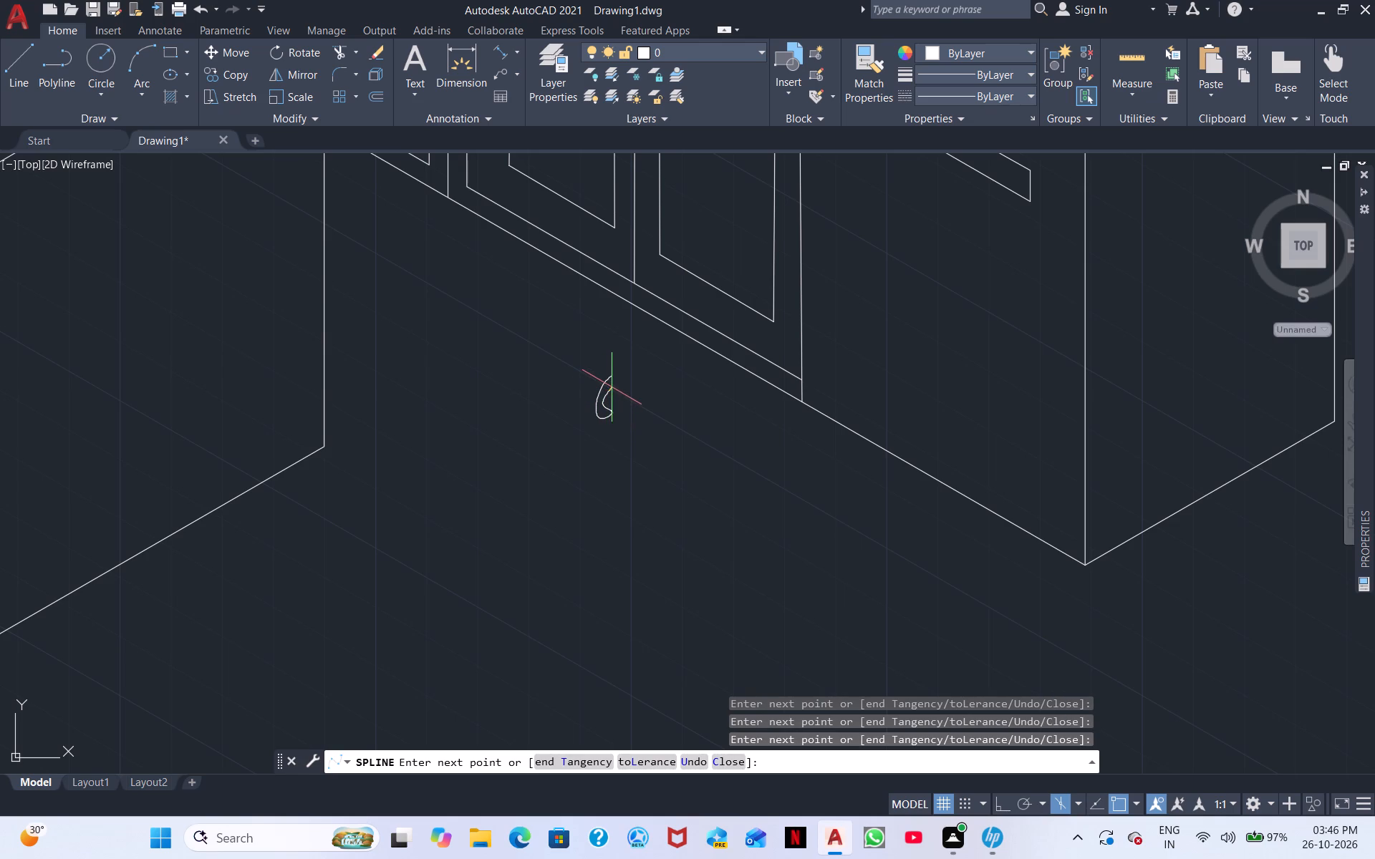
{"action": "left_click", "coordinate": [612, 382]}
{"action": "right_click", "coordinate": [685, 413]}
{"action": "left_click", "coordinate": [724, 422]}
Slim the loose handle spline below the cabinet doors by moving its inner fit points closer to its outer curve.
{"action": "scroll", "coordinate": [619, 414], "scroll_direction": "up", "scroll_amount": 2}
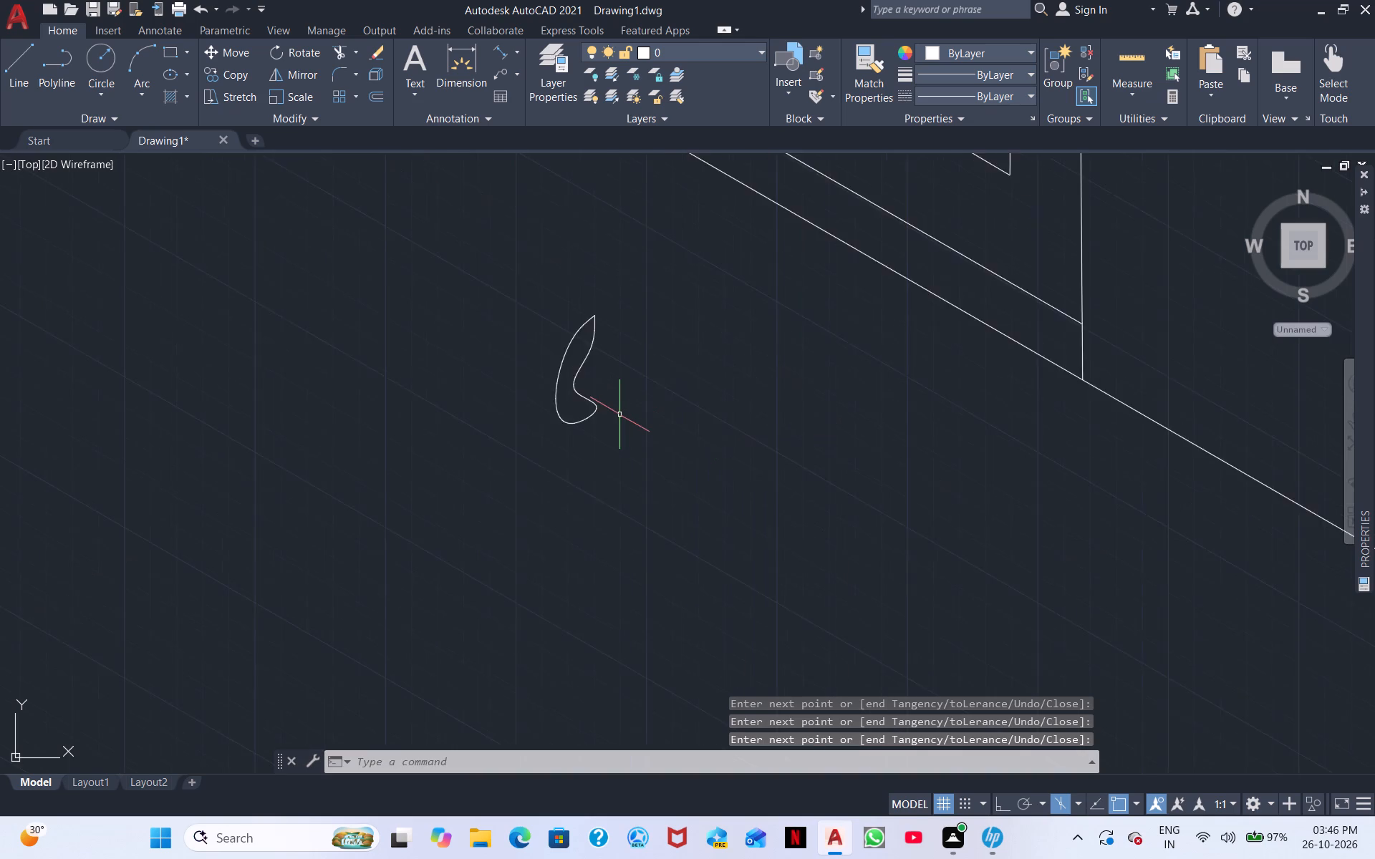
{"action": "scroll", "coordinate": [619, 414], "scroll_direction": "up", "scroll_amount": 1}
{"action": "left_click", "coordinate": [551, 379]}
{"action": "left_click_drag", "start_coordinate": [551, 379], "coordinate": [544, 414]}
{"action": "left_click", "coordinate": [544, 414]}
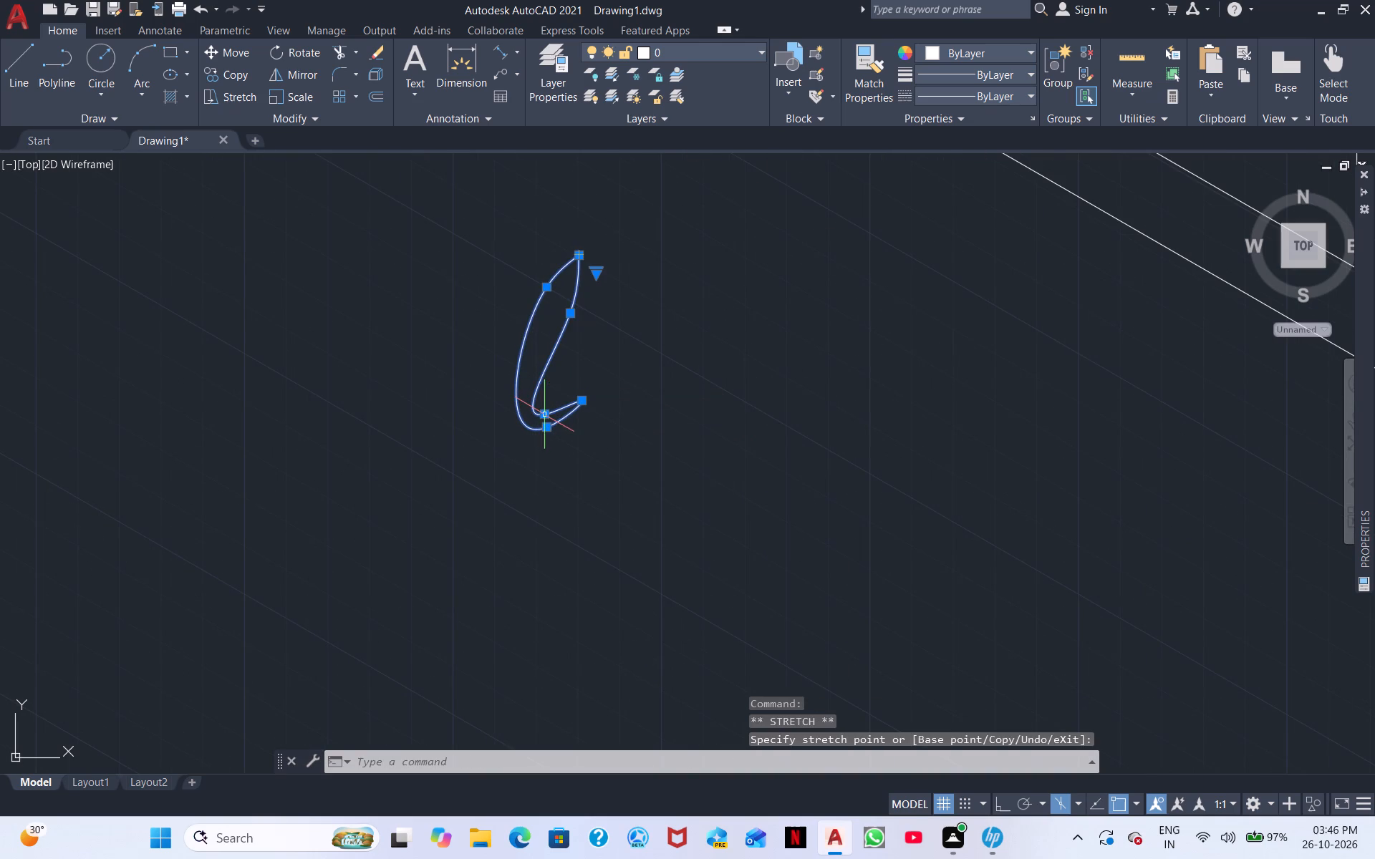
{"action": "left_click_drag", "start_coordinate": [574, 316], "coordinate": [563, 316]}
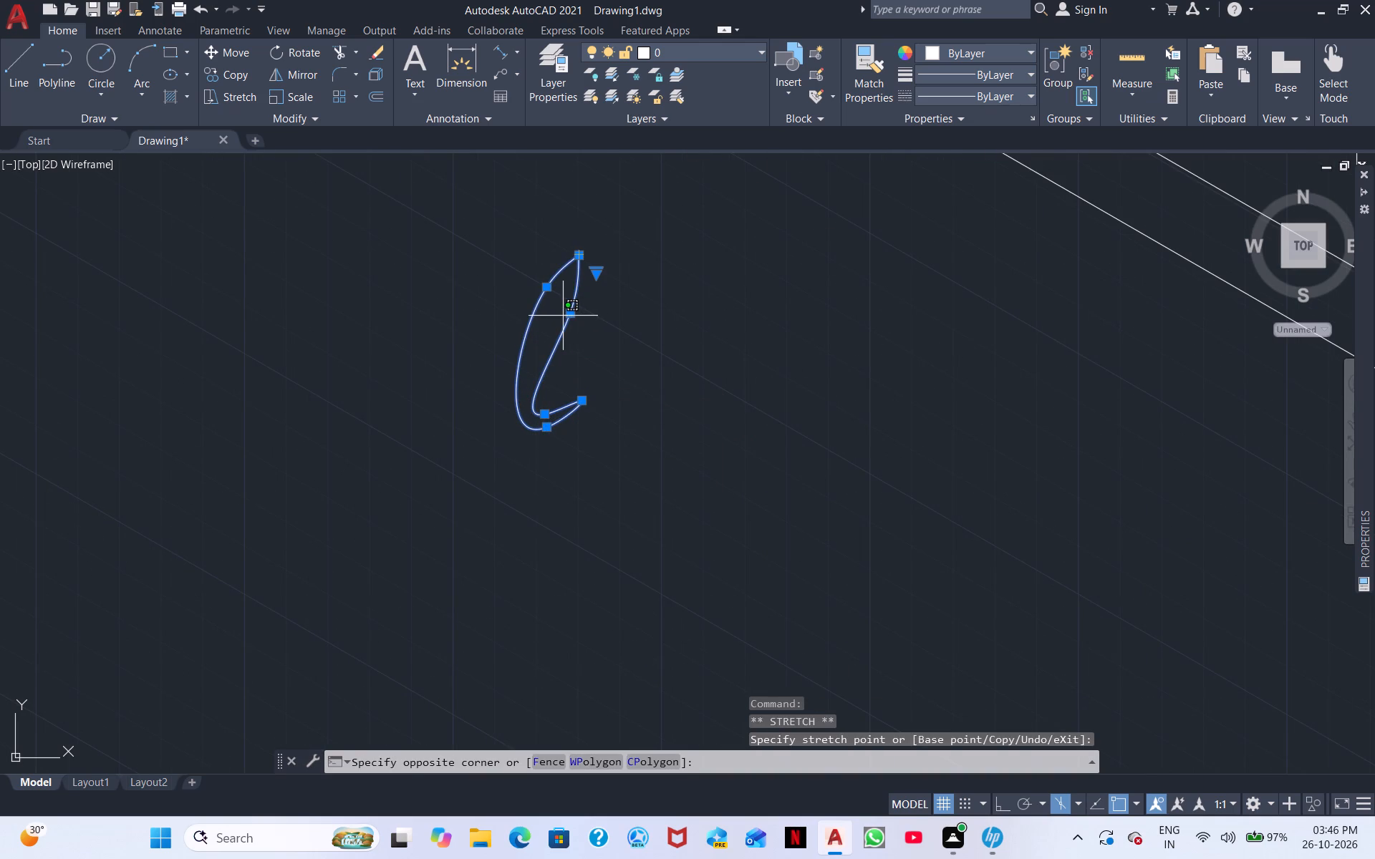
{"action": "left_click_drag", "start_coordinate": [569, 314], "coordinate": [558, 306]}
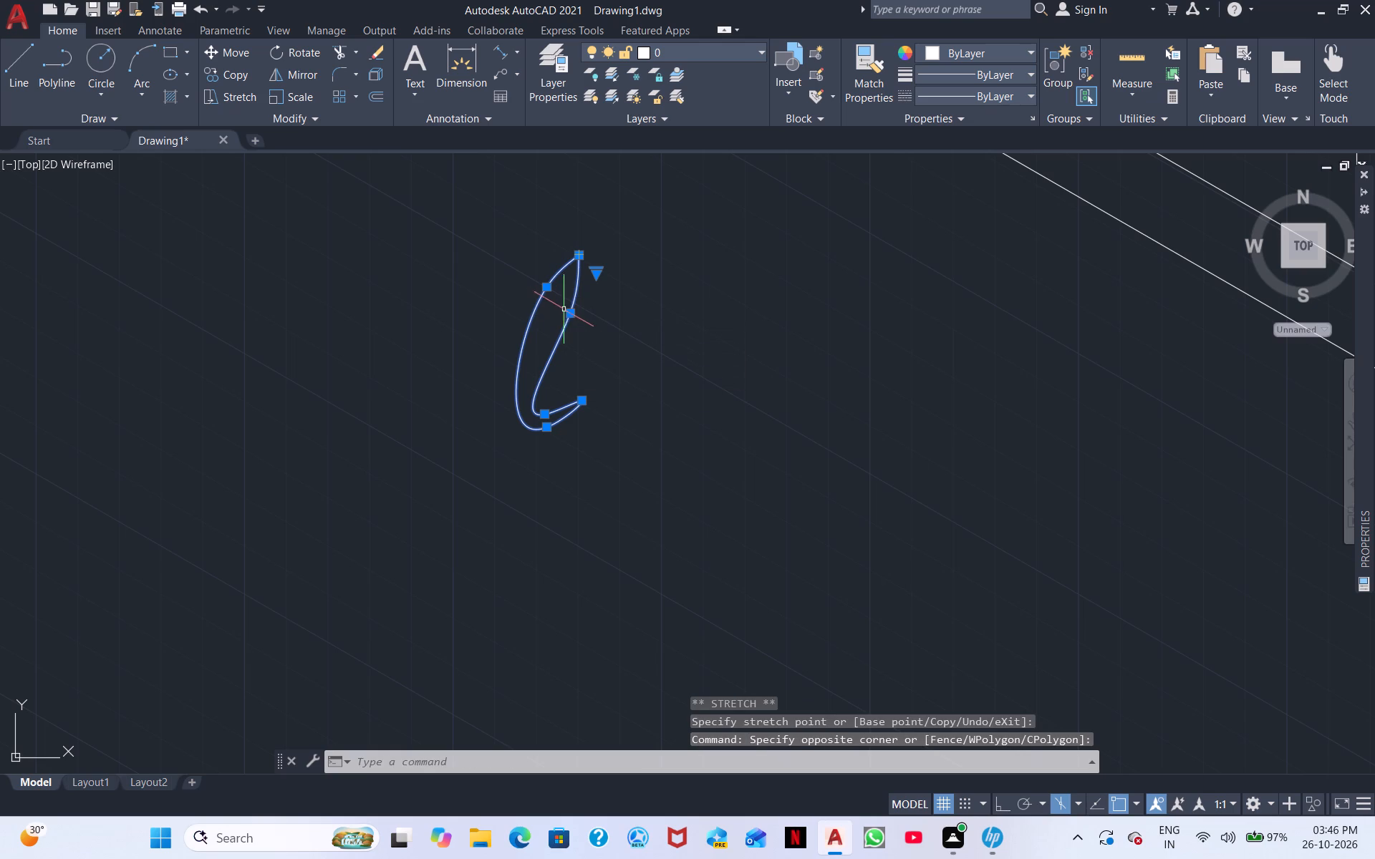
{"action": "left_click_drag", "start_coordinate": [570, 312], "coordinate": [558, 304]}
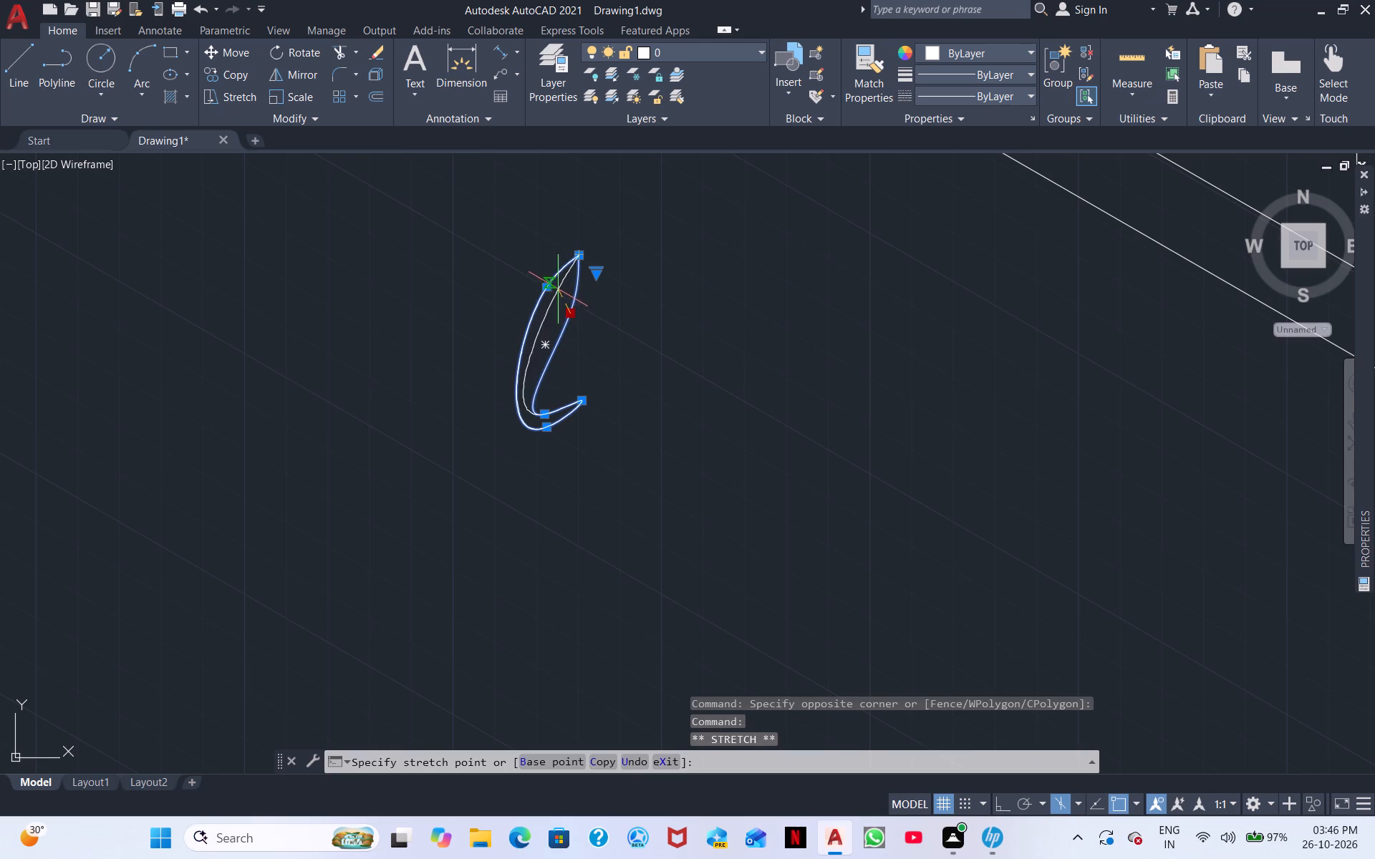
{"action": "left_click", "coordinate": [566, 307]}
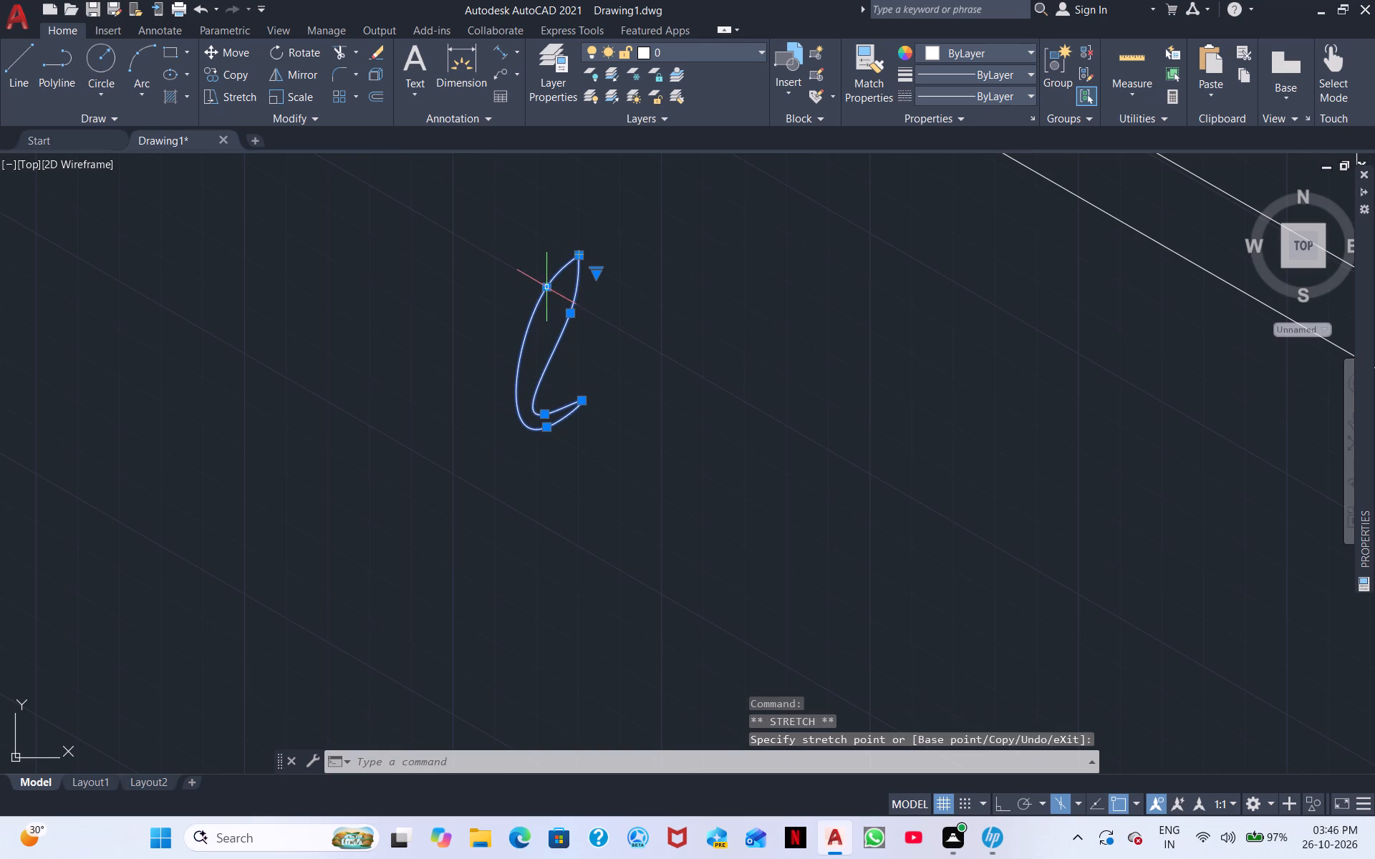
{"action": "left_click_drag", "start_coordinate": [548, 286], "coordinate": [556, 293]}
{"action": "left_click", "coordinate": [556, 293]}
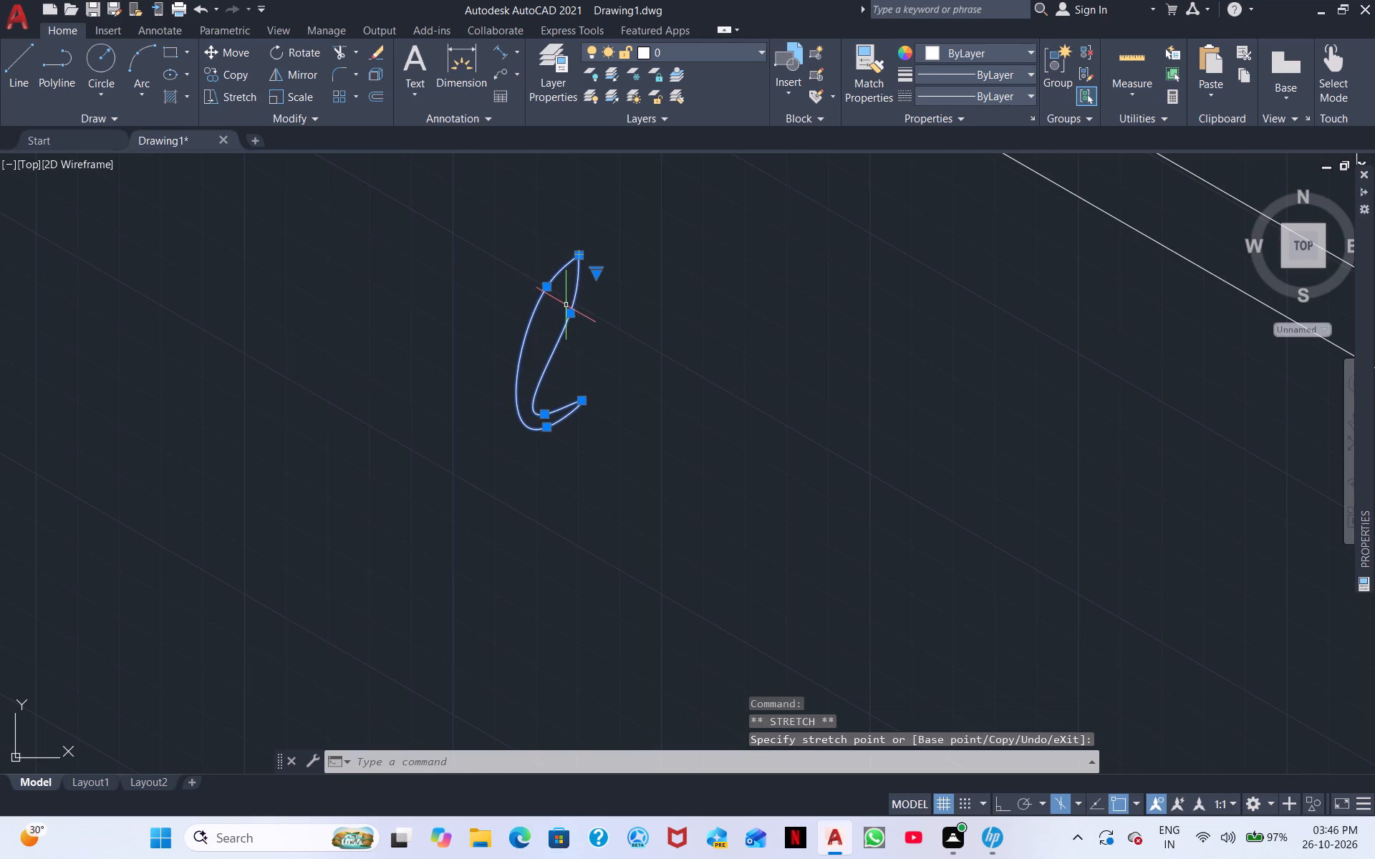
{"action": "left_click", "coordinate": [567, 314]}
{"action": "left_click", "coordinate": [554, 307]}
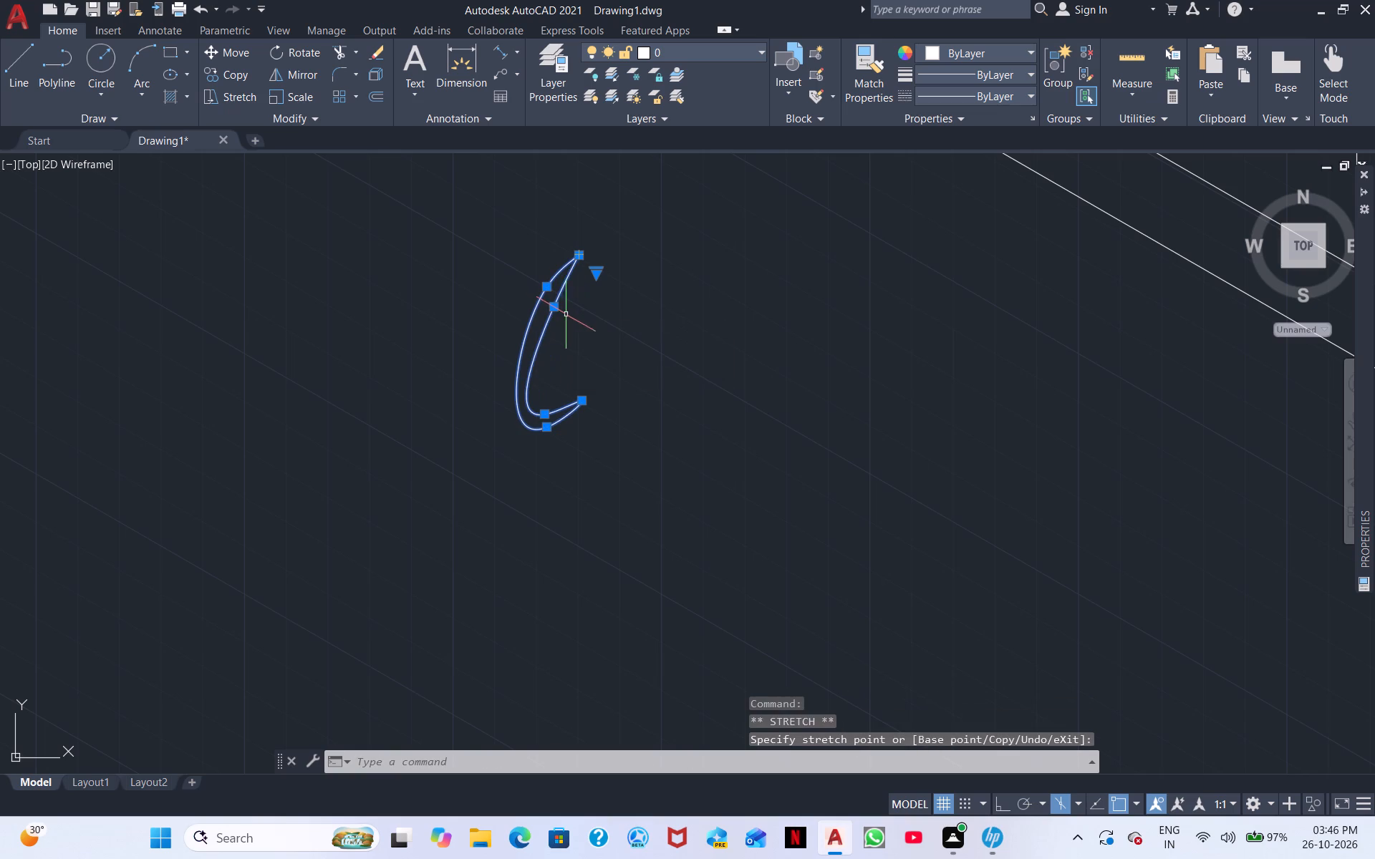
Stretch the hooked tip's fit point of the loose handle spline to its bottom end, forming a slender S-shaped outline.
{"action": "left_click", "coordinate": [599, 276]}
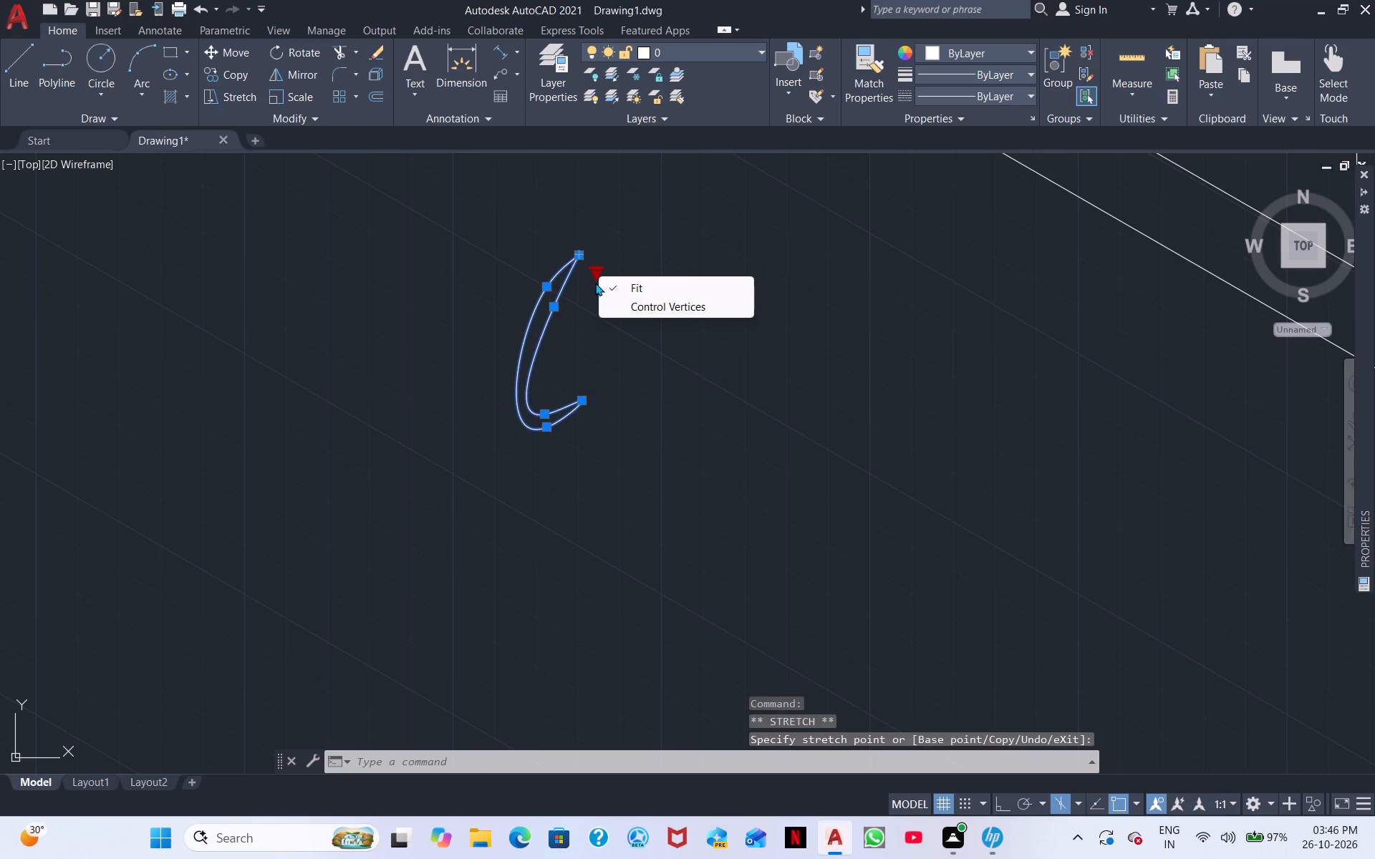
{"action": "left_click", "coordinate": [627, 397]}
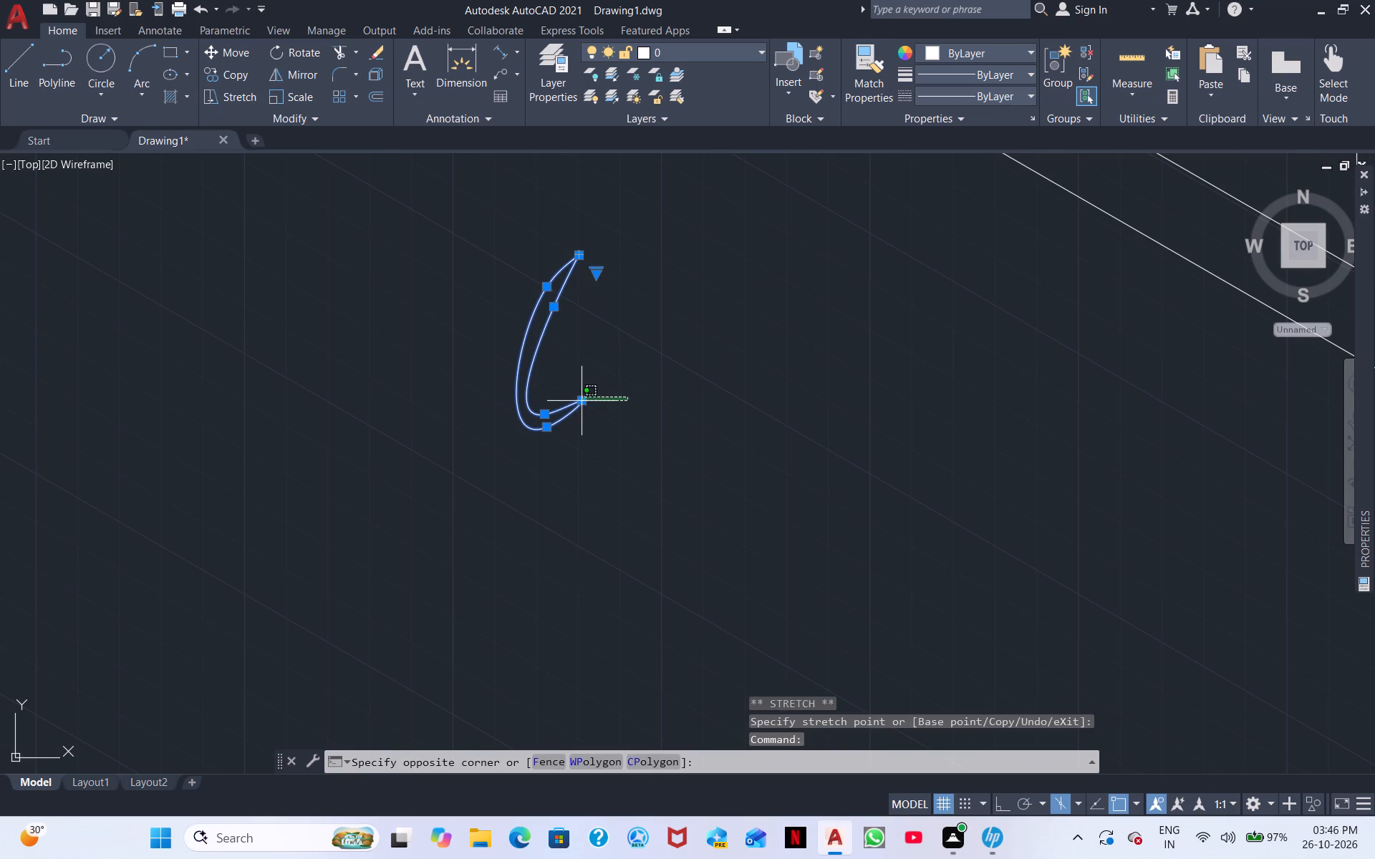
{"action": "left_click", "coordinate": [637, 373]}
{"action": "left_click", "coordinate": [582, 401]}
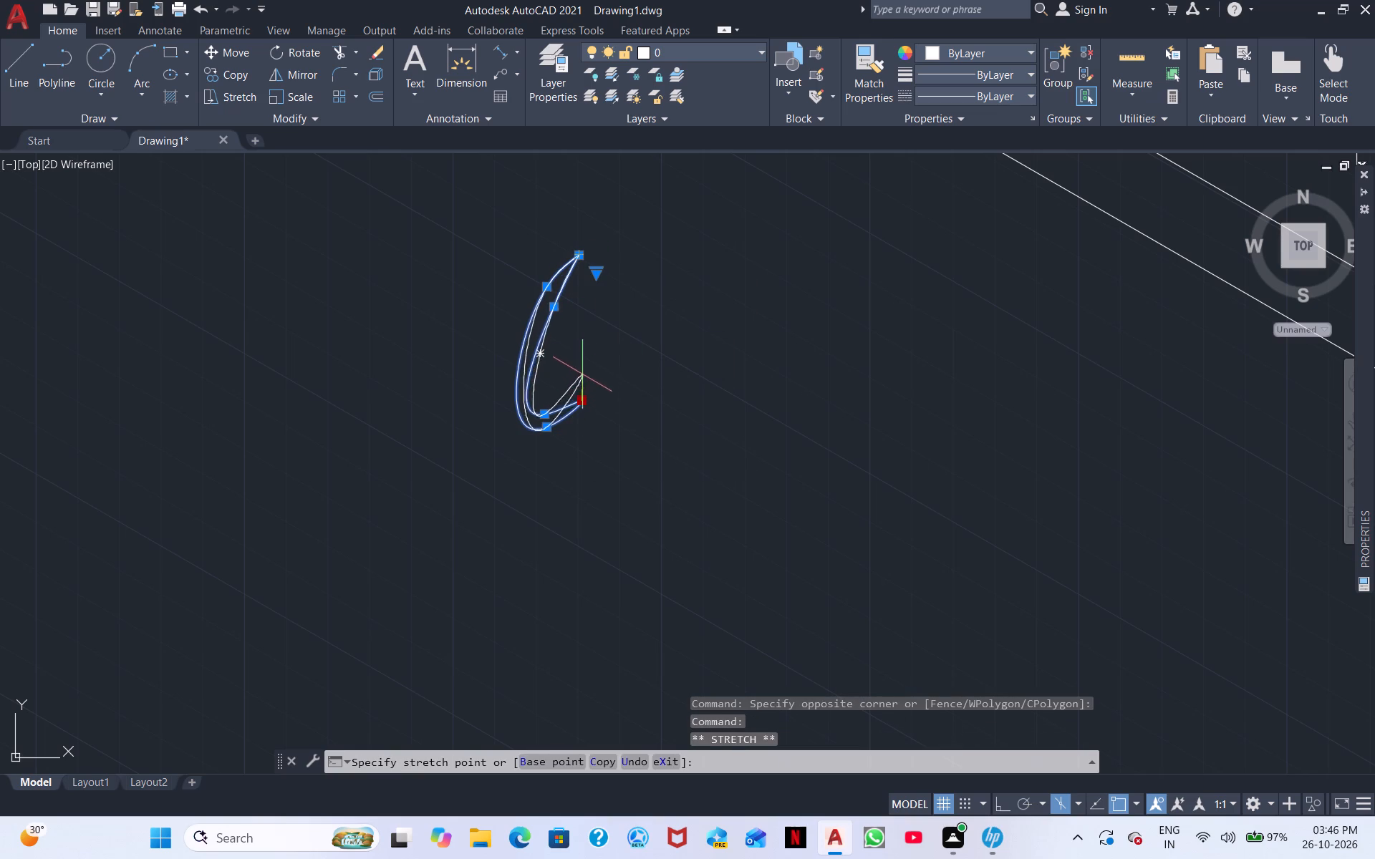
{"action": "left_click", "coordinate": [566, 335]}
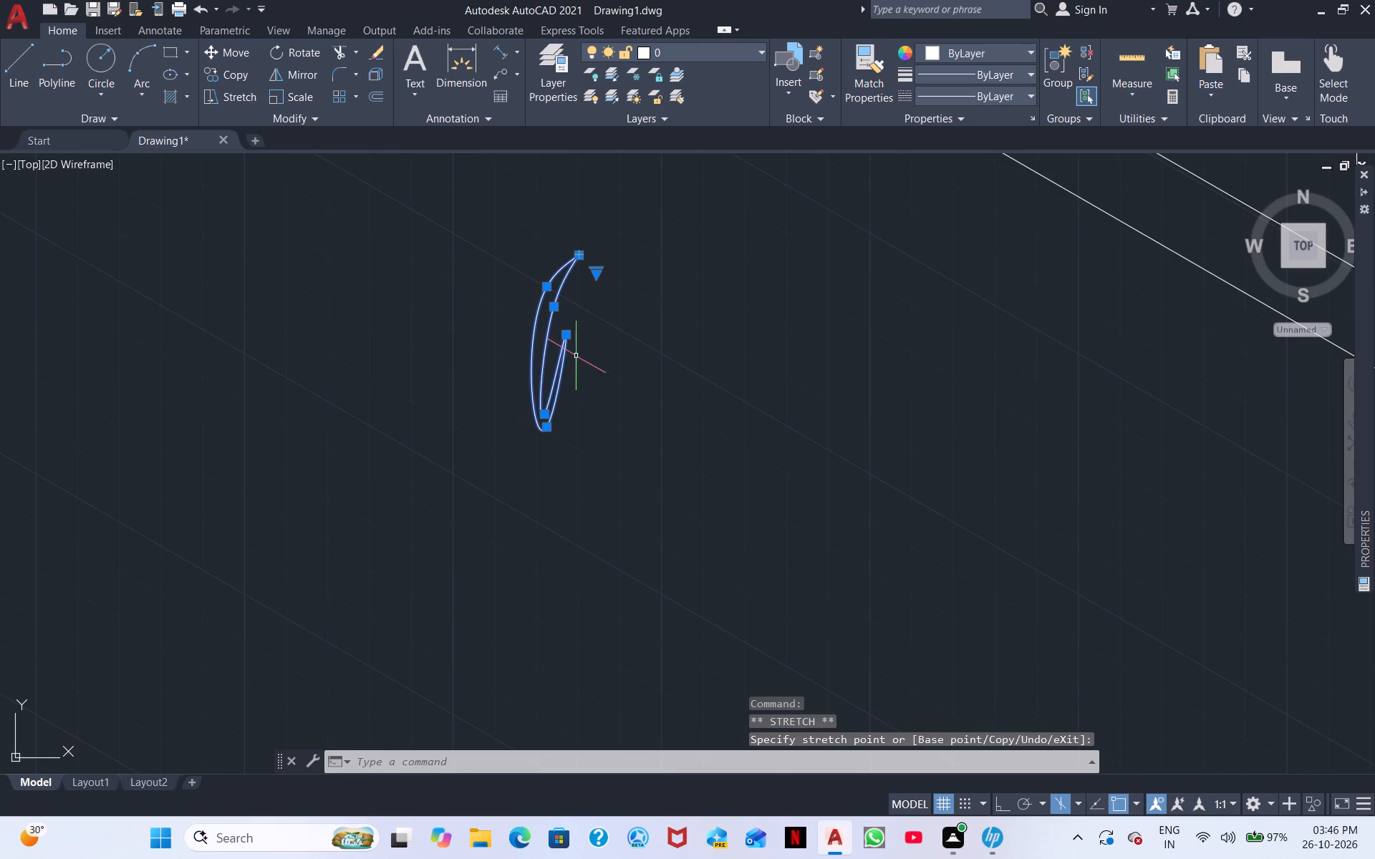
{"action": "scroll", "coordinate": [582, 354], "scroll_direction": "down", "scroll_amount": 2}
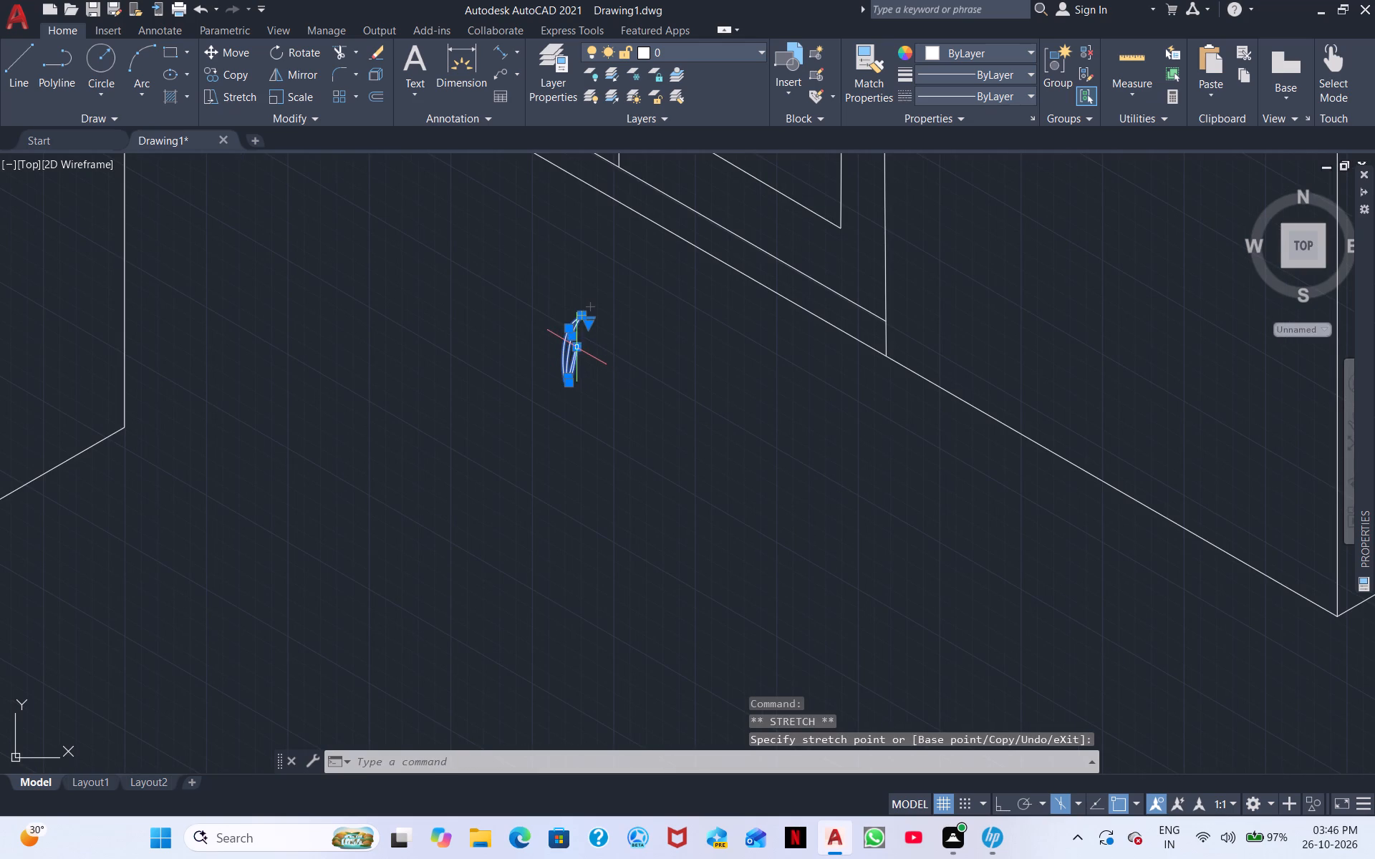
{"action": "left_click", "coordinate": [577, 345]}
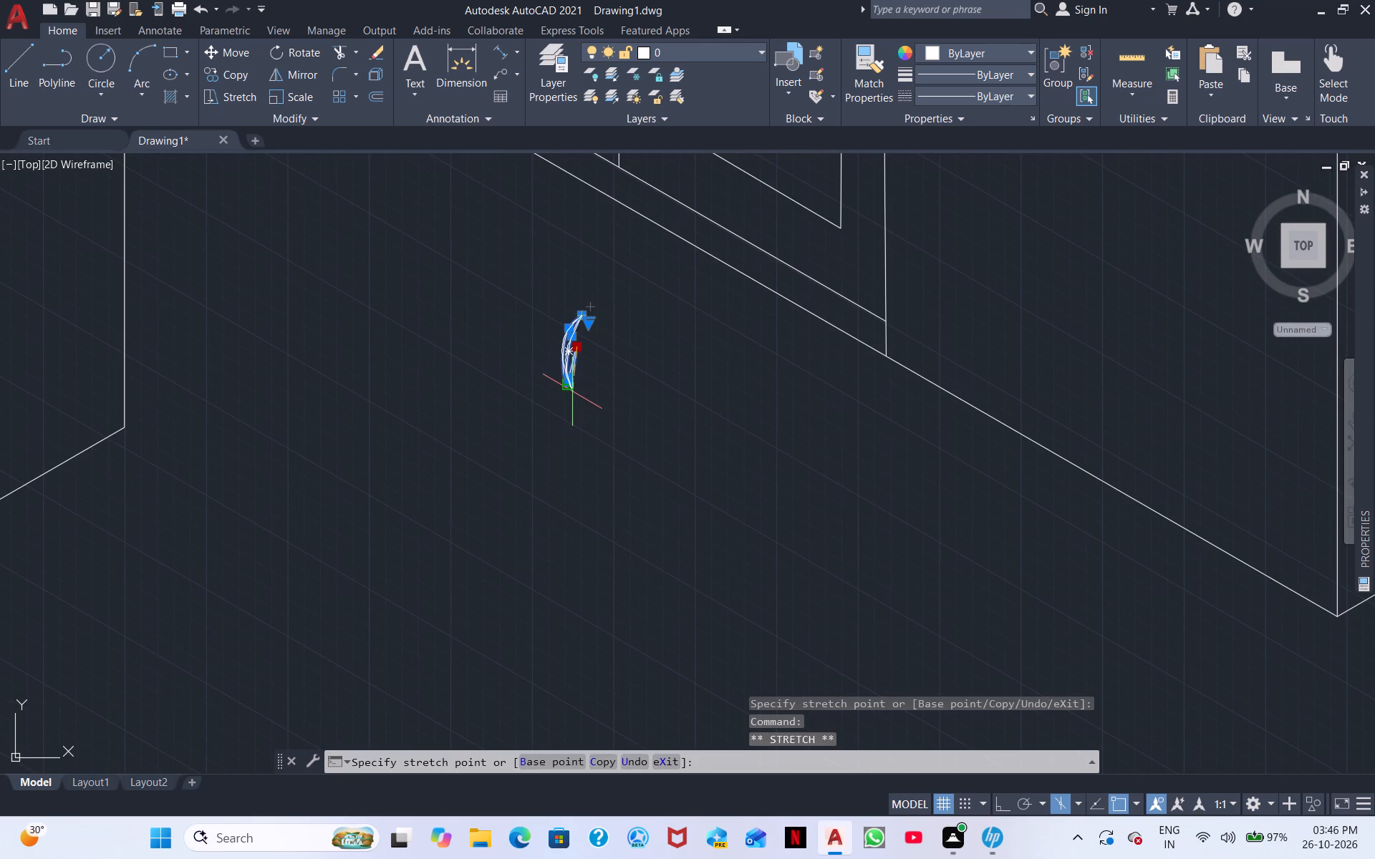
{"action": "double_click", "coordinate": [571, 389]}
{"action": "scroll", "coordinate": [590, 344], "scroll_direction": "up", "scroll_amount": 2}
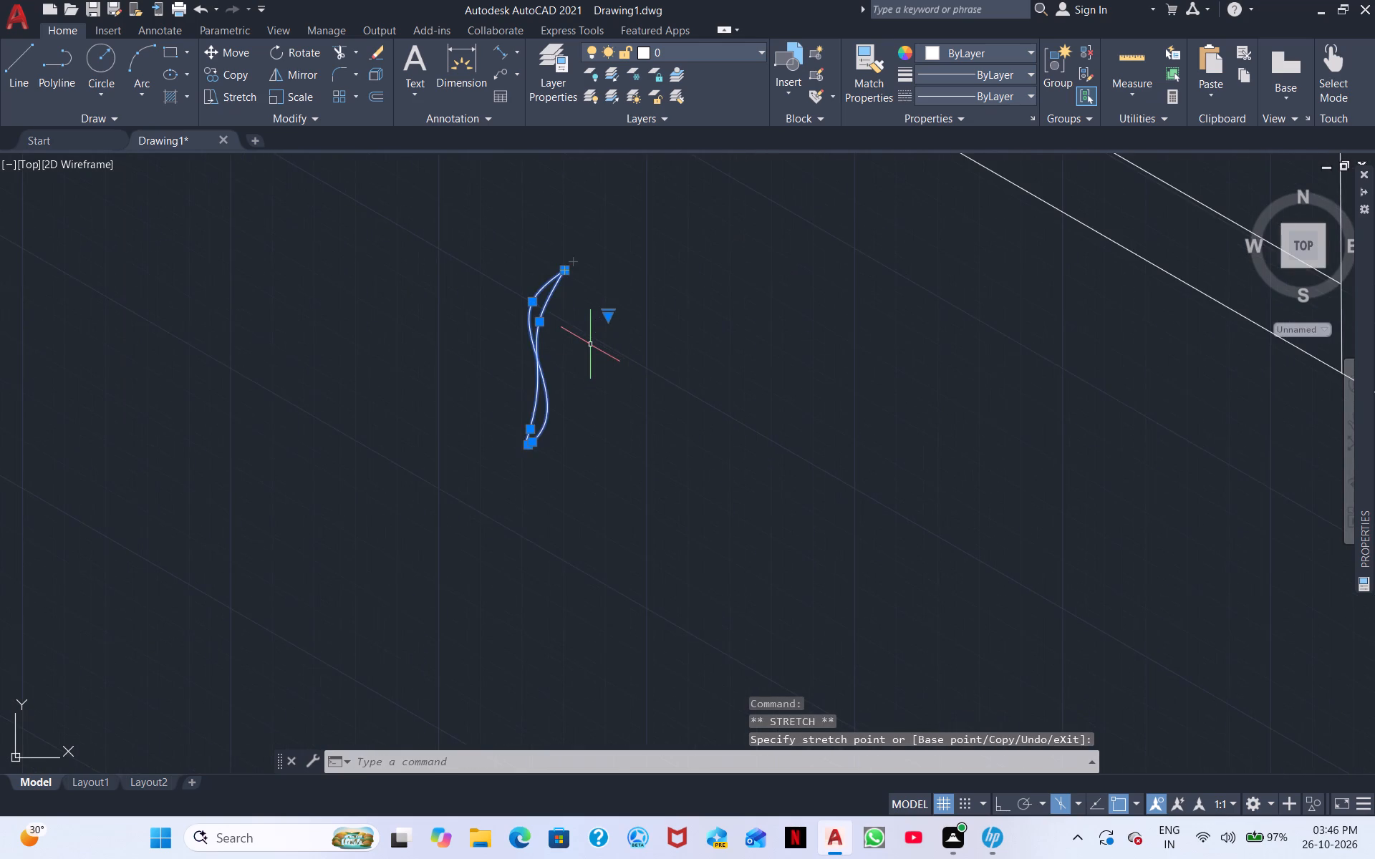
{"action": "scroll", "coordinate": [590, 344], "scroll_direction": "down", "scroll_amount": 2}
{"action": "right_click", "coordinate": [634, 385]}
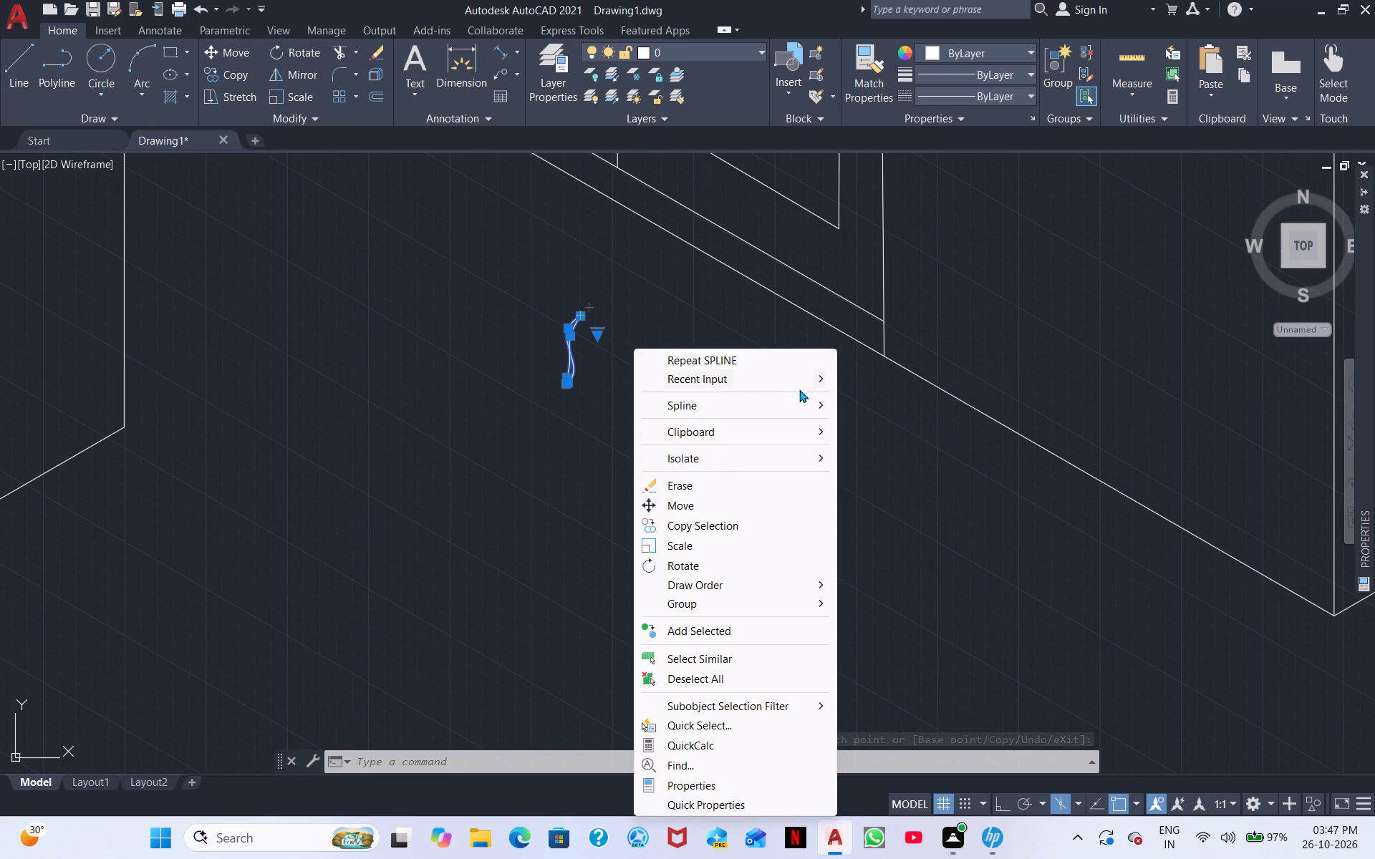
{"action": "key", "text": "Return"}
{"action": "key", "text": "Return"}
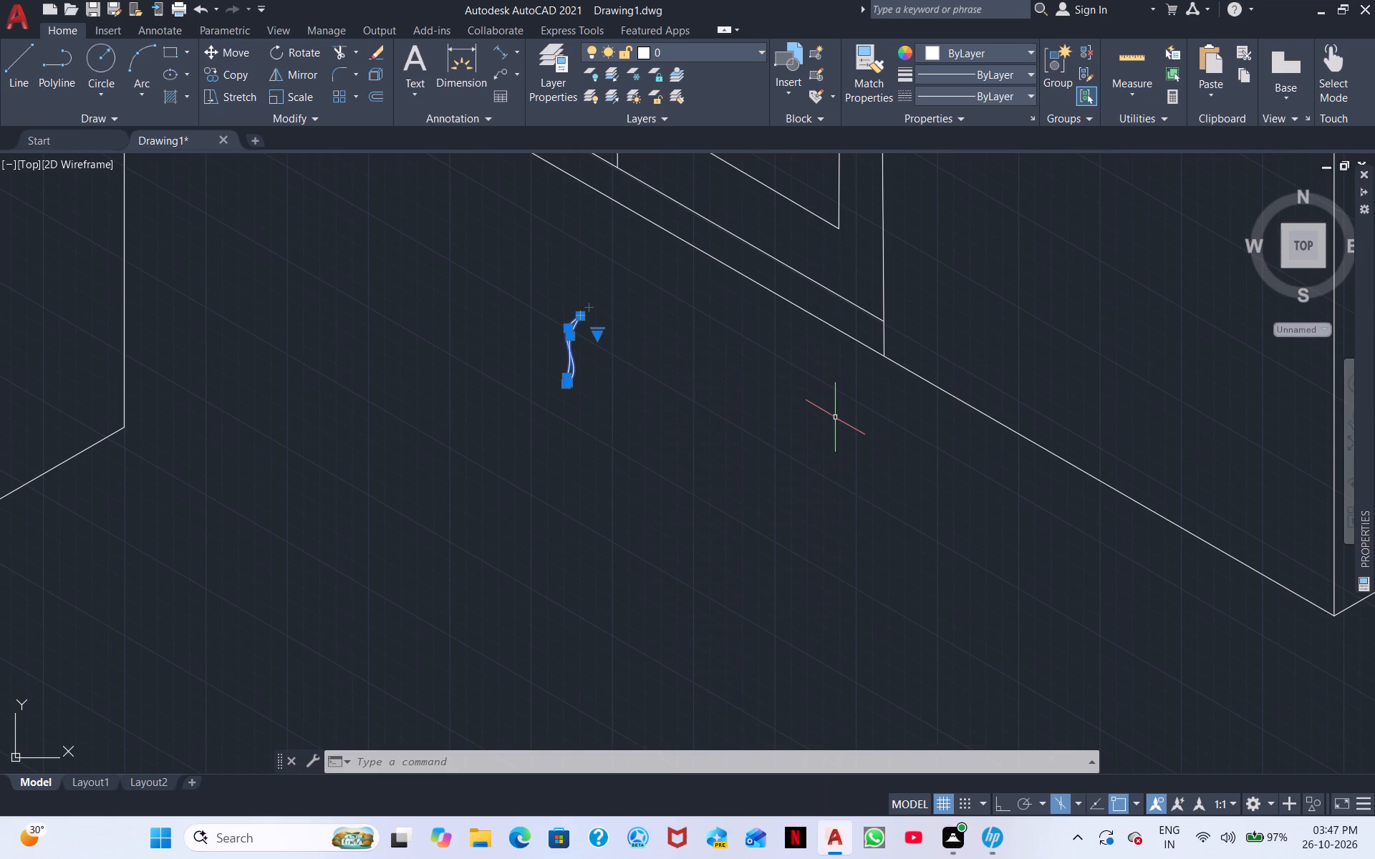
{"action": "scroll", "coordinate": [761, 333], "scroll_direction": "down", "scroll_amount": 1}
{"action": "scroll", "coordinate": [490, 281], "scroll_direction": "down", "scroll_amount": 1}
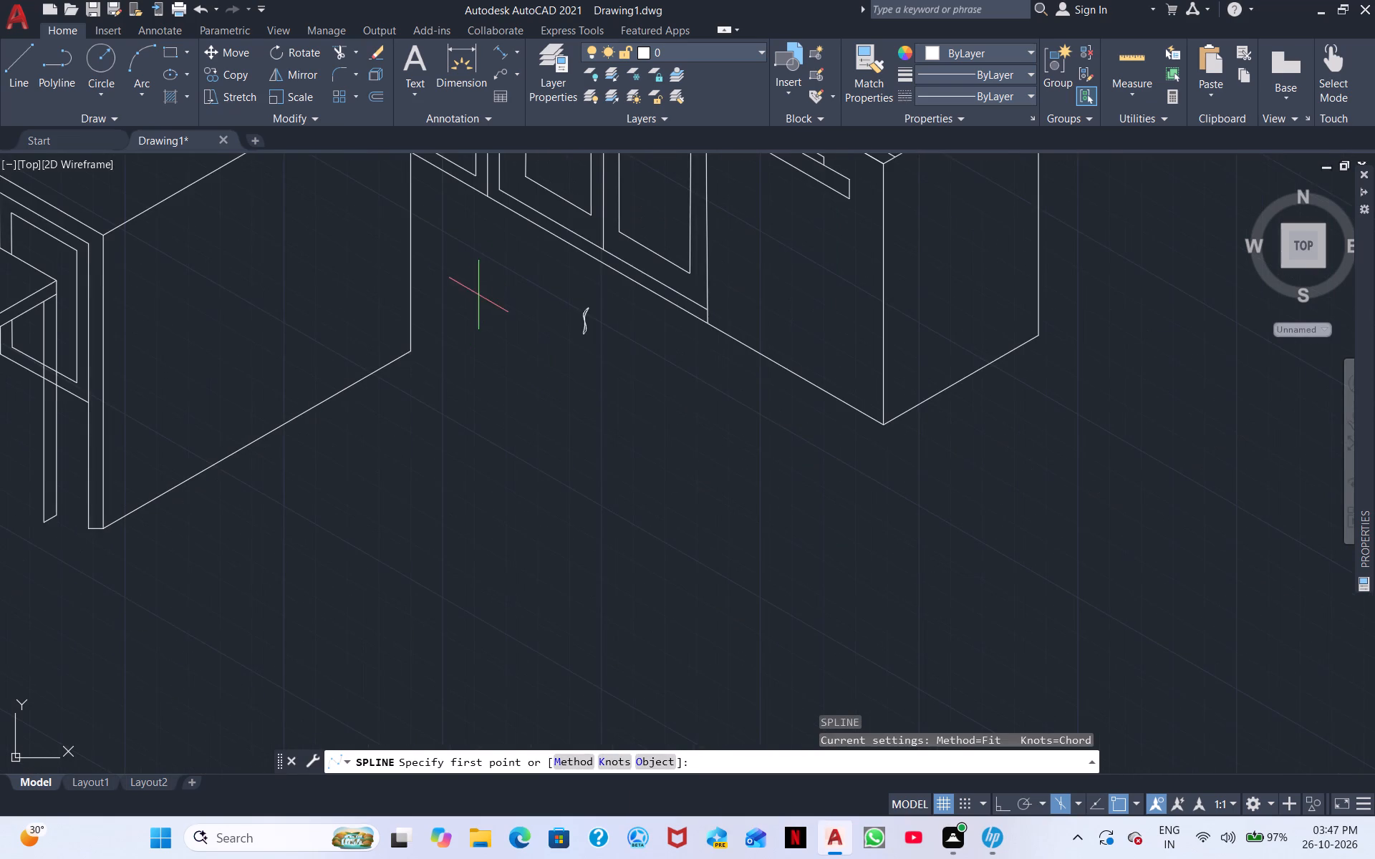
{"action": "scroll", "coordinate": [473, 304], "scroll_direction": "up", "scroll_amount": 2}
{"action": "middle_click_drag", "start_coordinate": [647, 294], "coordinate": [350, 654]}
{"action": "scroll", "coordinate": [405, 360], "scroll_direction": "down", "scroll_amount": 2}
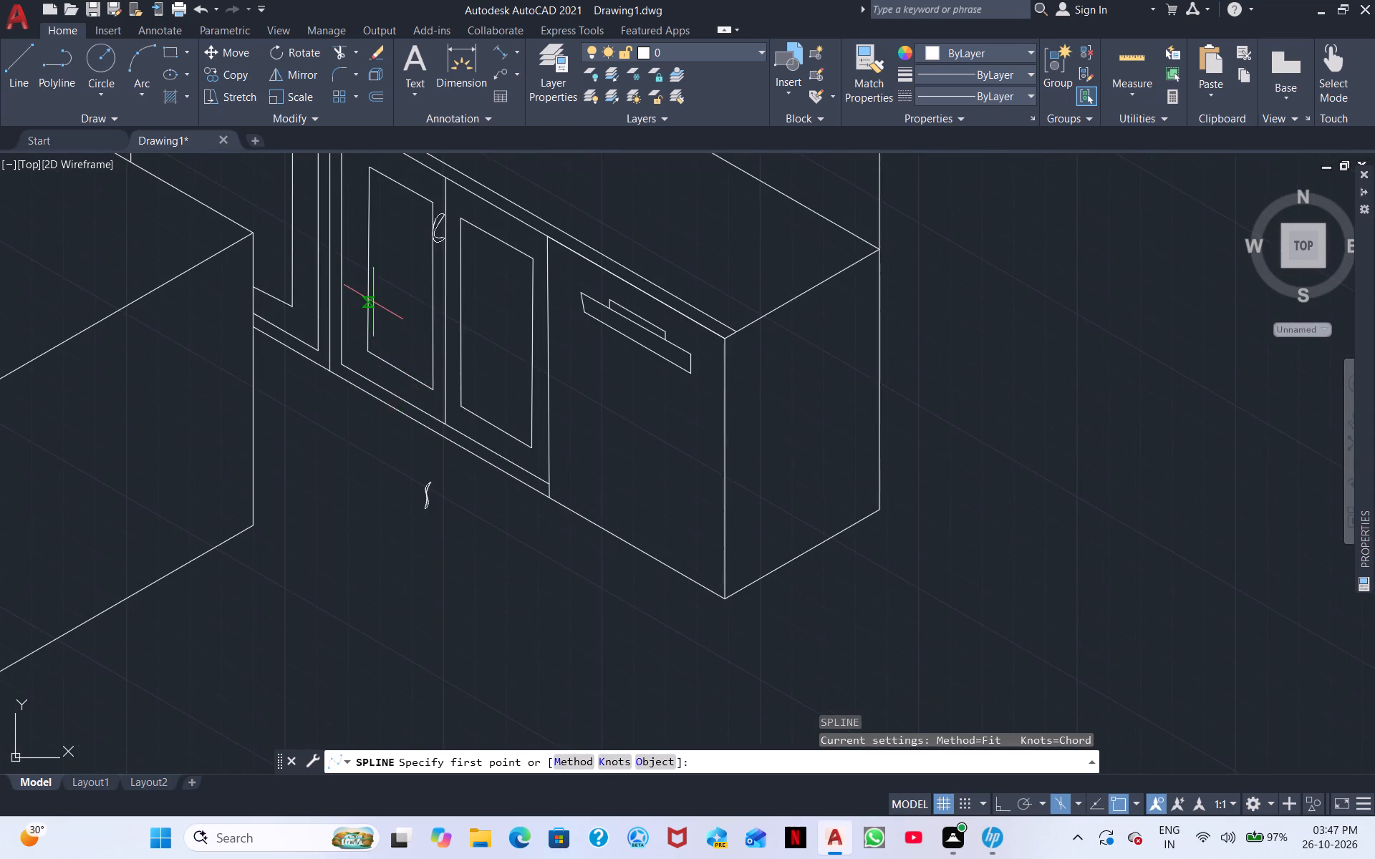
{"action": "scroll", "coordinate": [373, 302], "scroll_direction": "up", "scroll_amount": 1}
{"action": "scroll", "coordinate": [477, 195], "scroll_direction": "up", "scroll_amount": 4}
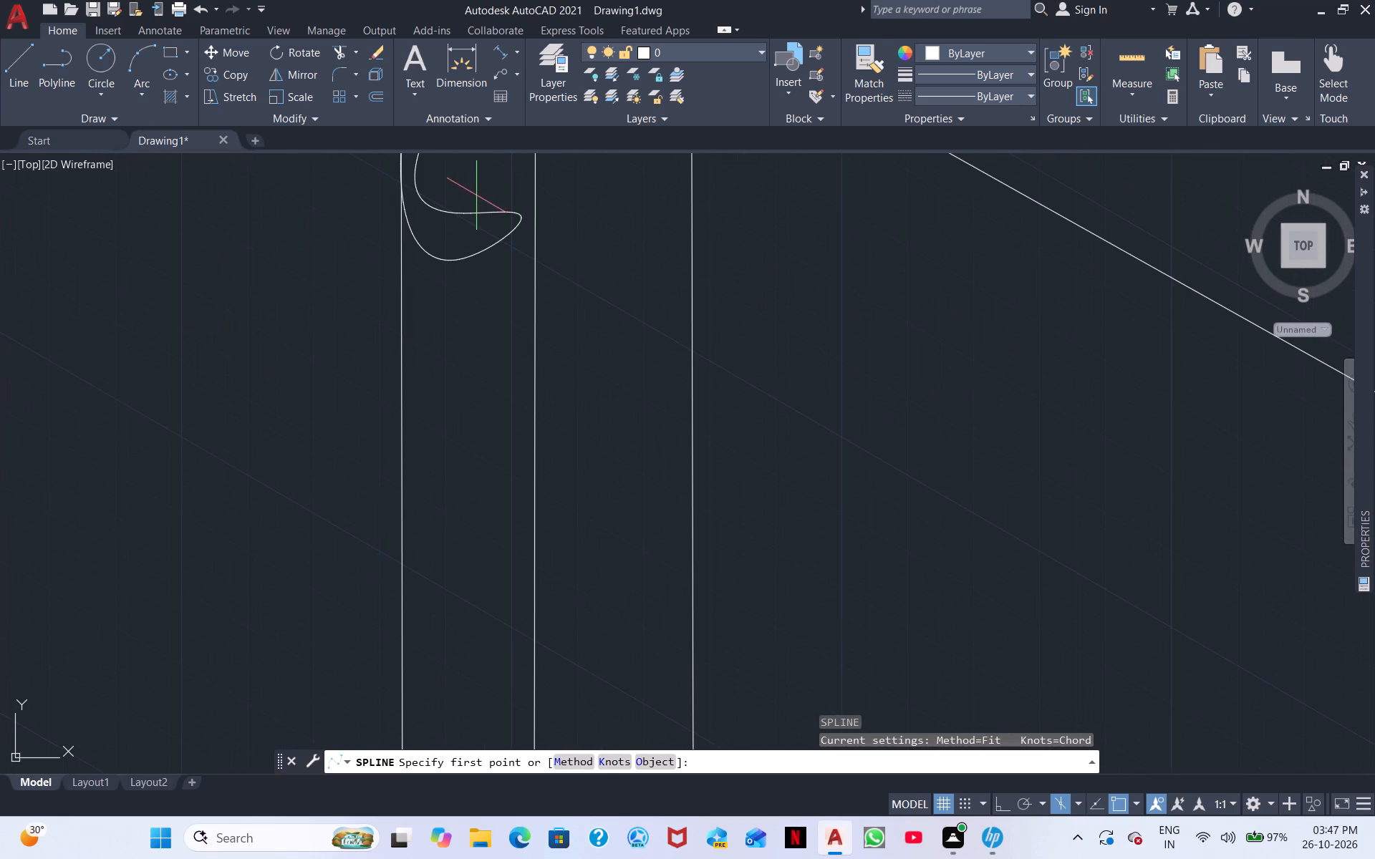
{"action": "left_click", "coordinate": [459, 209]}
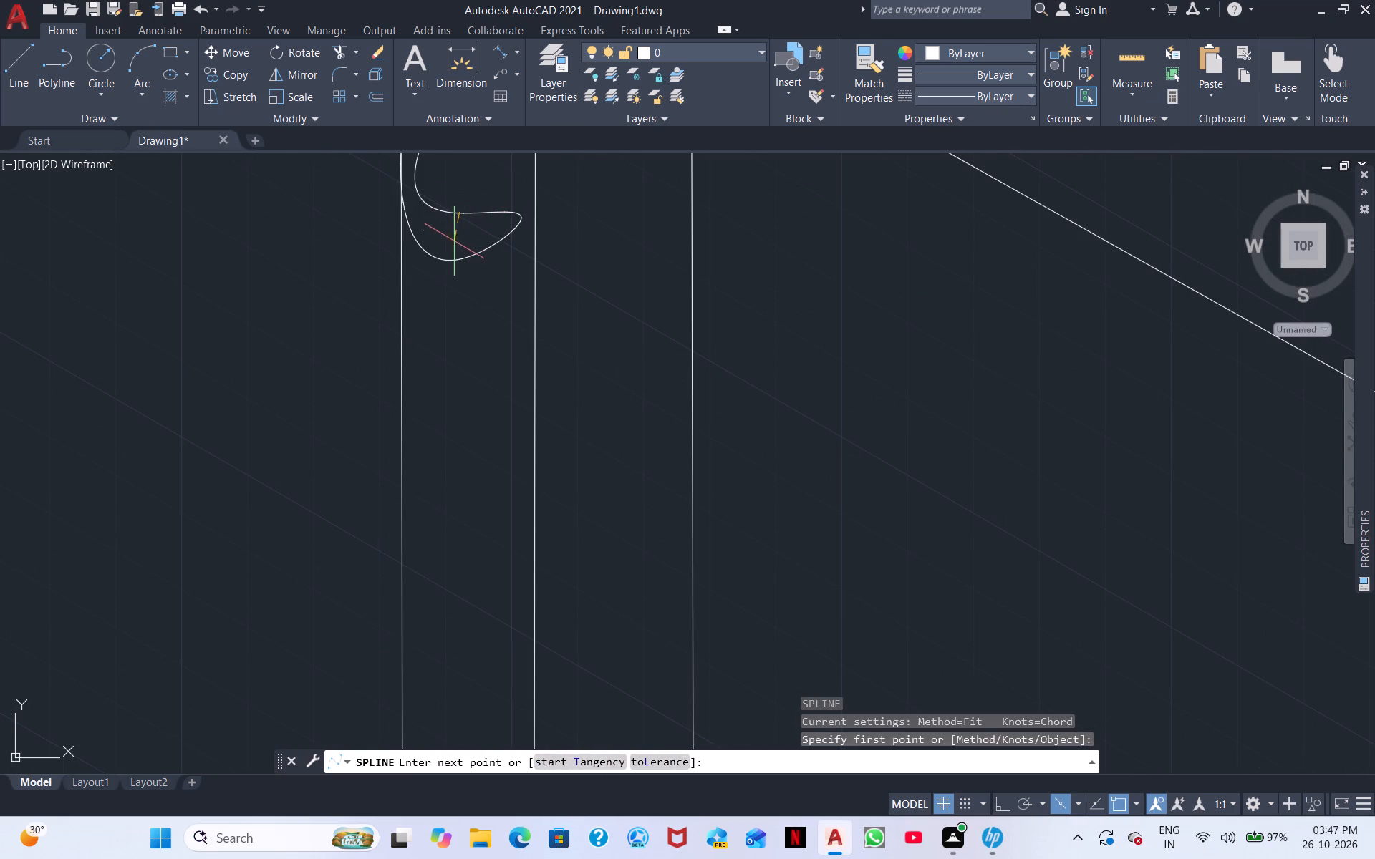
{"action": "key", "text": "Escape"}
Erase the earlier hook-shaped spline handle on the base cabinet door's stile.
{"action": "left_click", "coordinate": [493, 259]}
{"action": "left_click", "coordinate": [463, 198]}
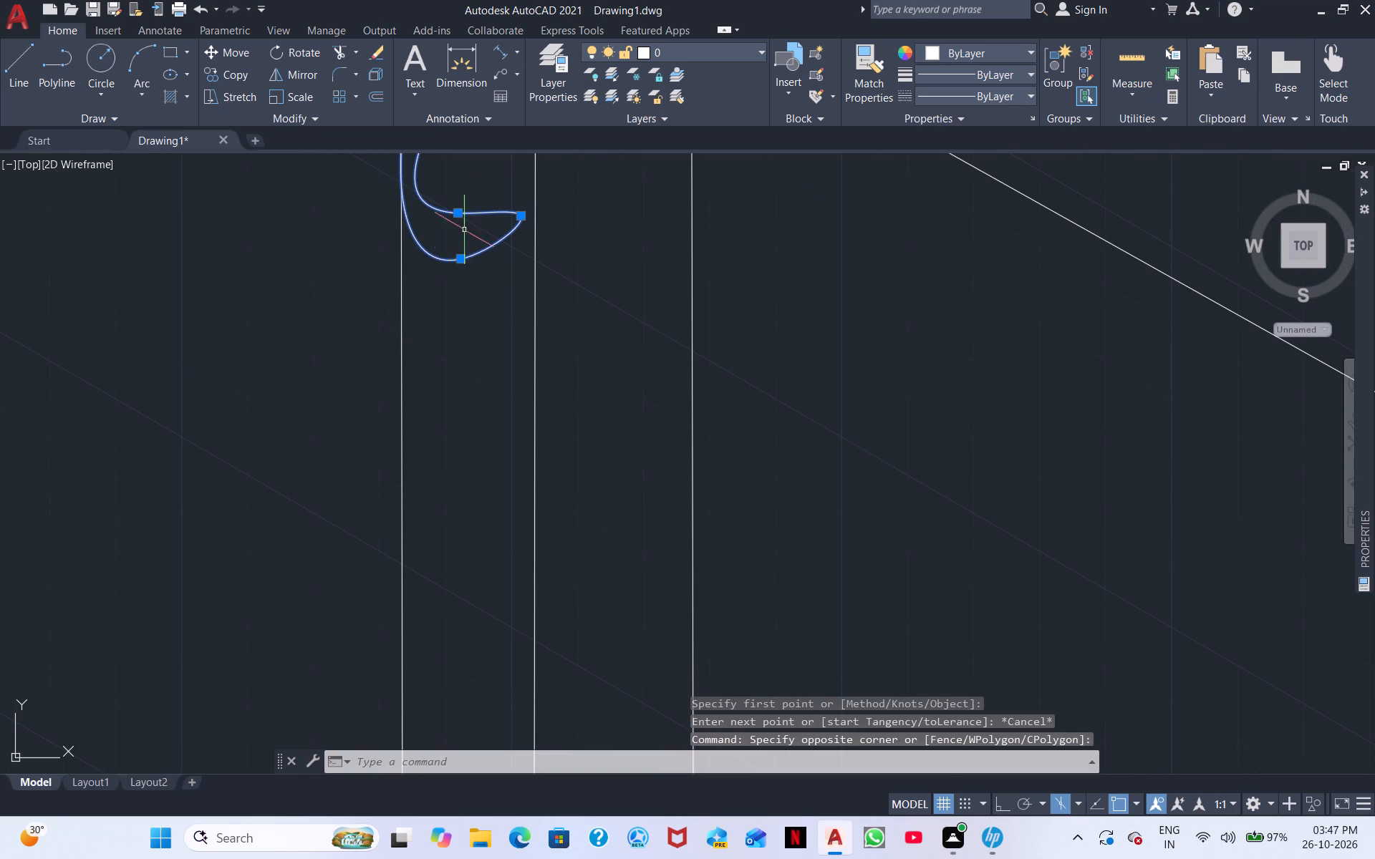
{"action": "right_click", "coordinate": [455, 309]}
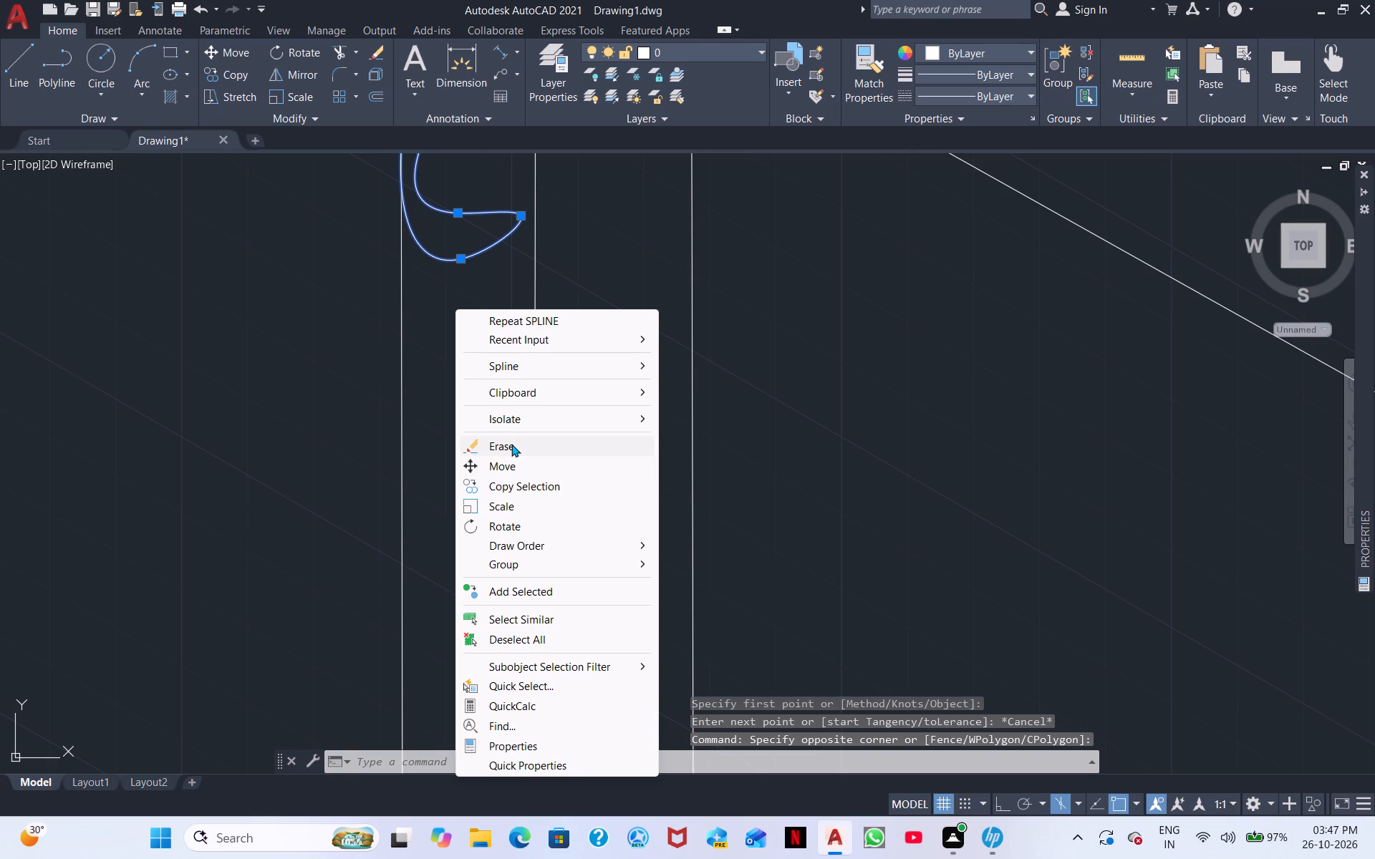
{"action": "left_click", "coordinate": [511, 442]}
Copy the S-shaped handle from the floor area onto the two base cabinet door stiles, on either side of their divider.
{"action": "scroll", "coordinate": [484, 373], "scroll_direction": "down", "scroll_amount": 2}
{"action": "scroll", "coordinate": [534, 410], "scroll_direction": "down", "scroll_amount": 2}
{"action": "middle_click_drag", "start_coordinate": [537, 425], "coordinate": [471, 226]}
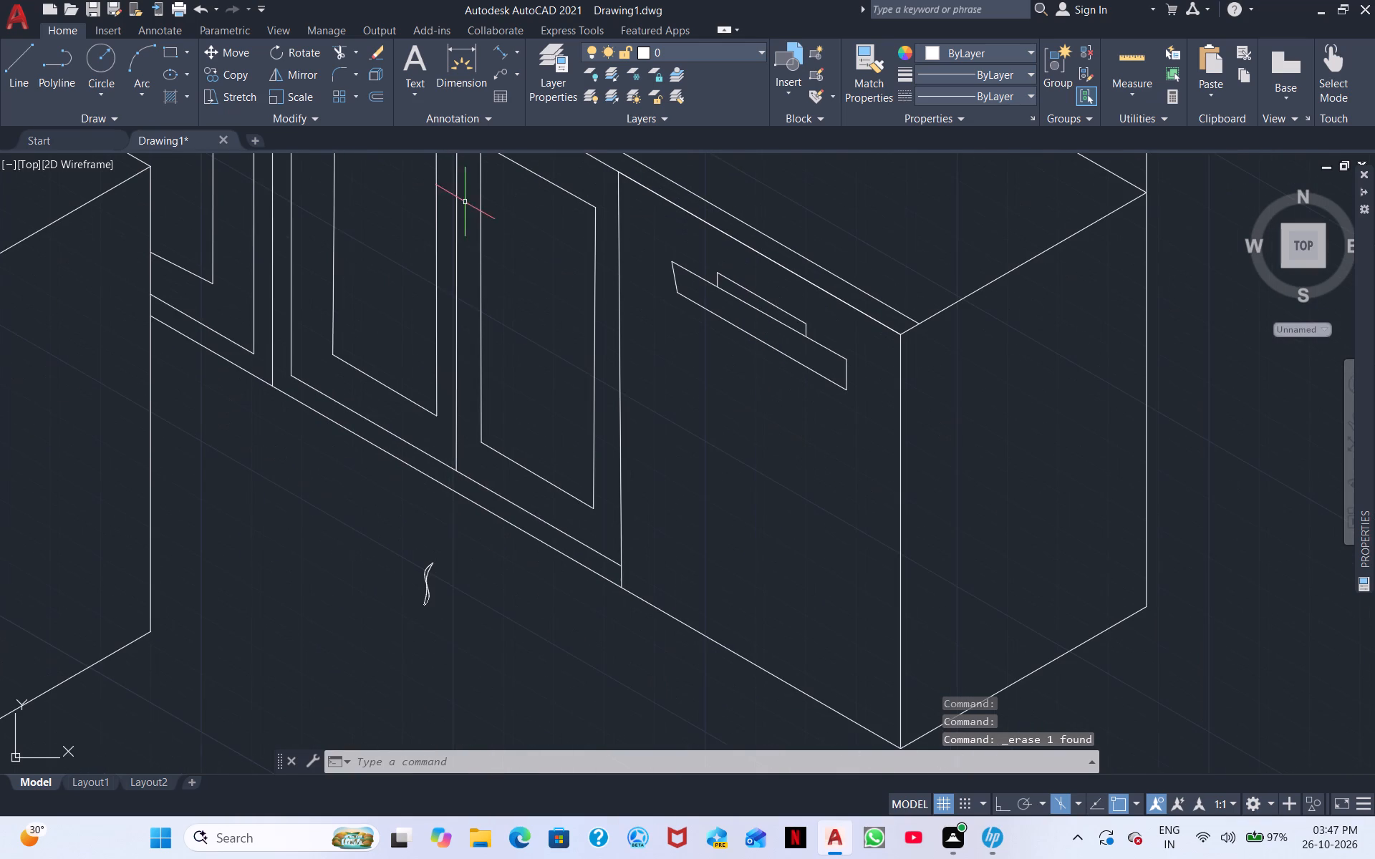
{"action": "left_click", "coordinate": [438, 611]}
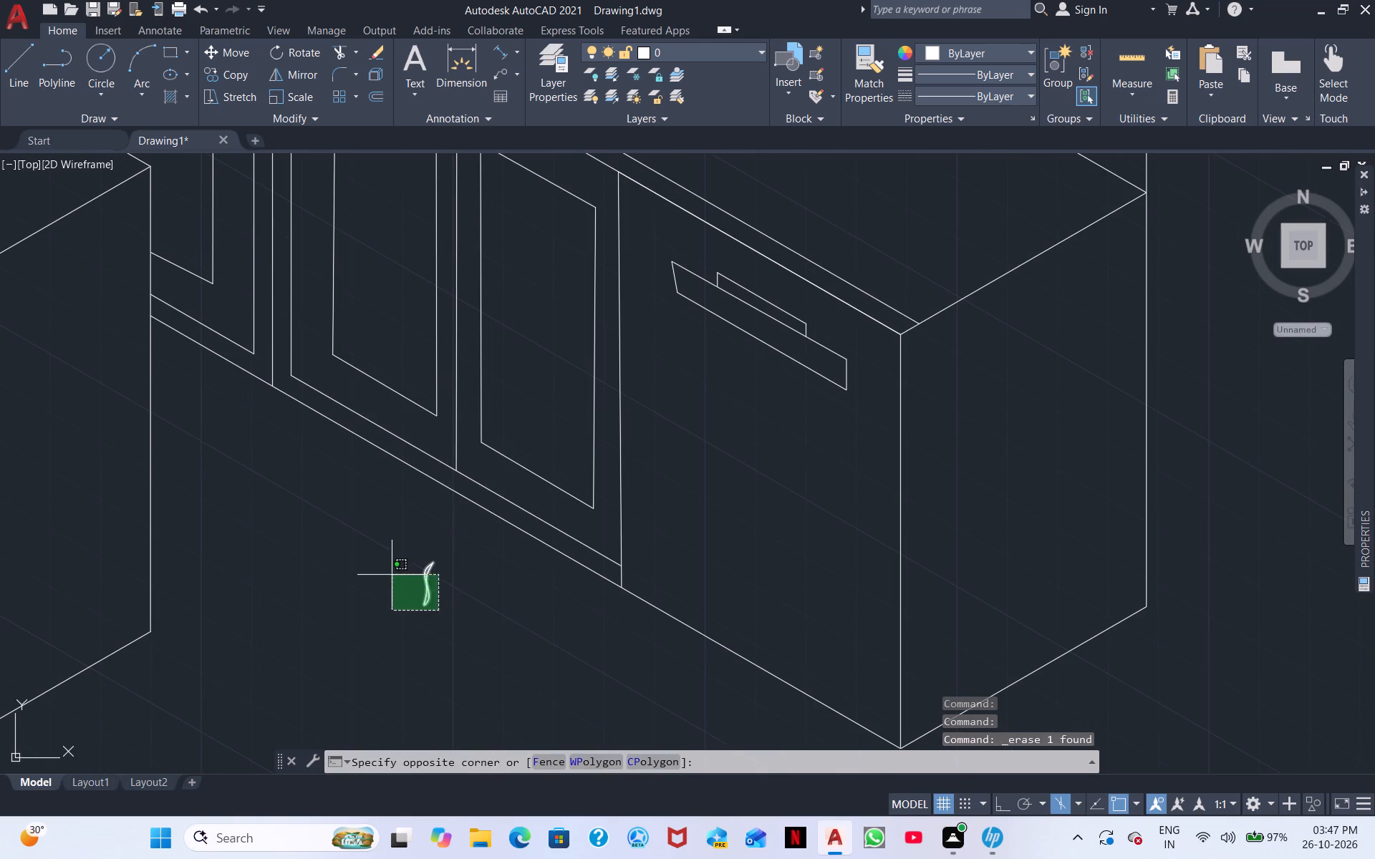
{"action": "left_click", "coordinate": [393, 572]}
{"action": "right_click", "coordinate": [404, 572]}
{"action": "left_click", "coordinate": [471, 280]}
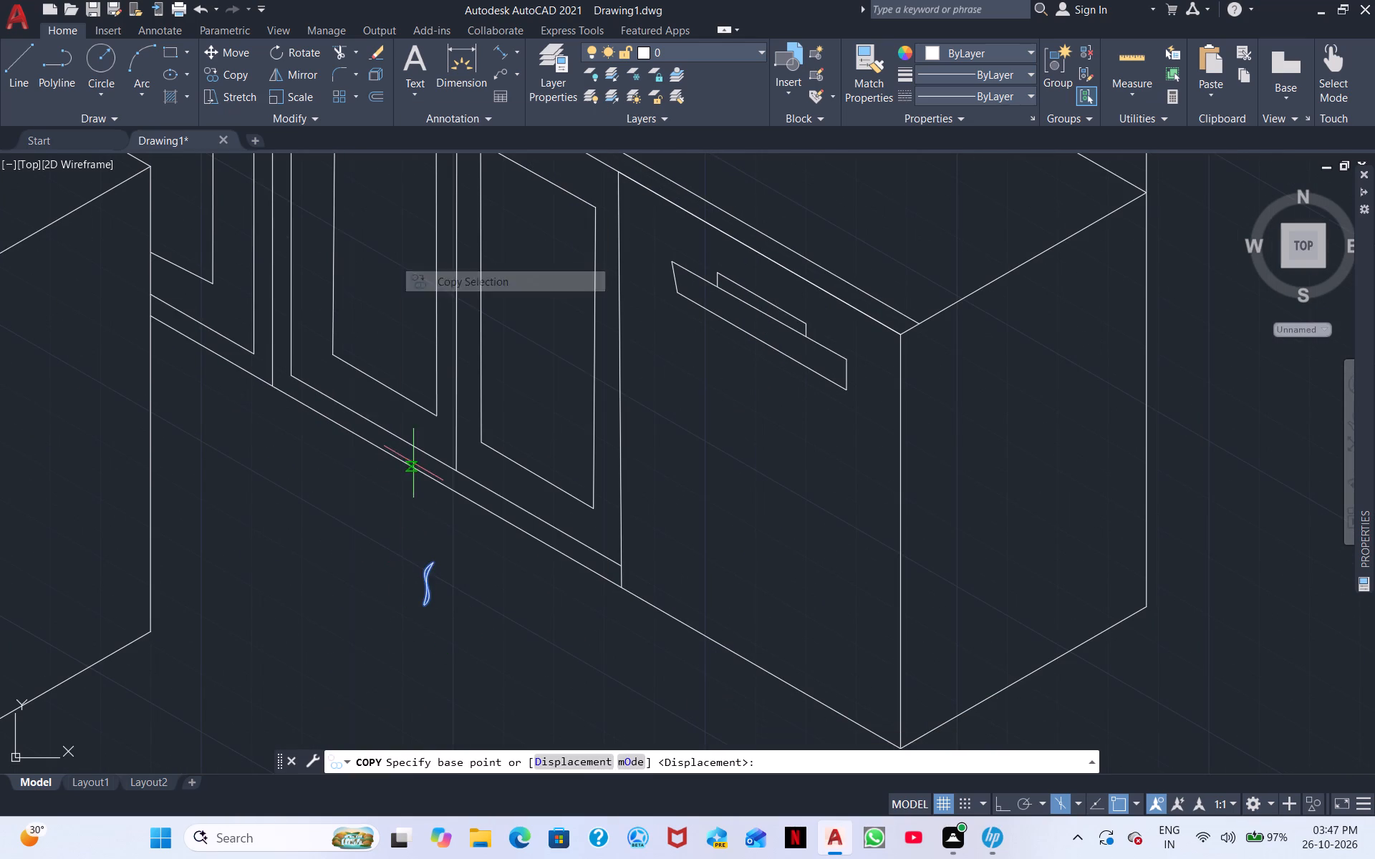
{"action": "left_click", "coordinate": [435, 572]}
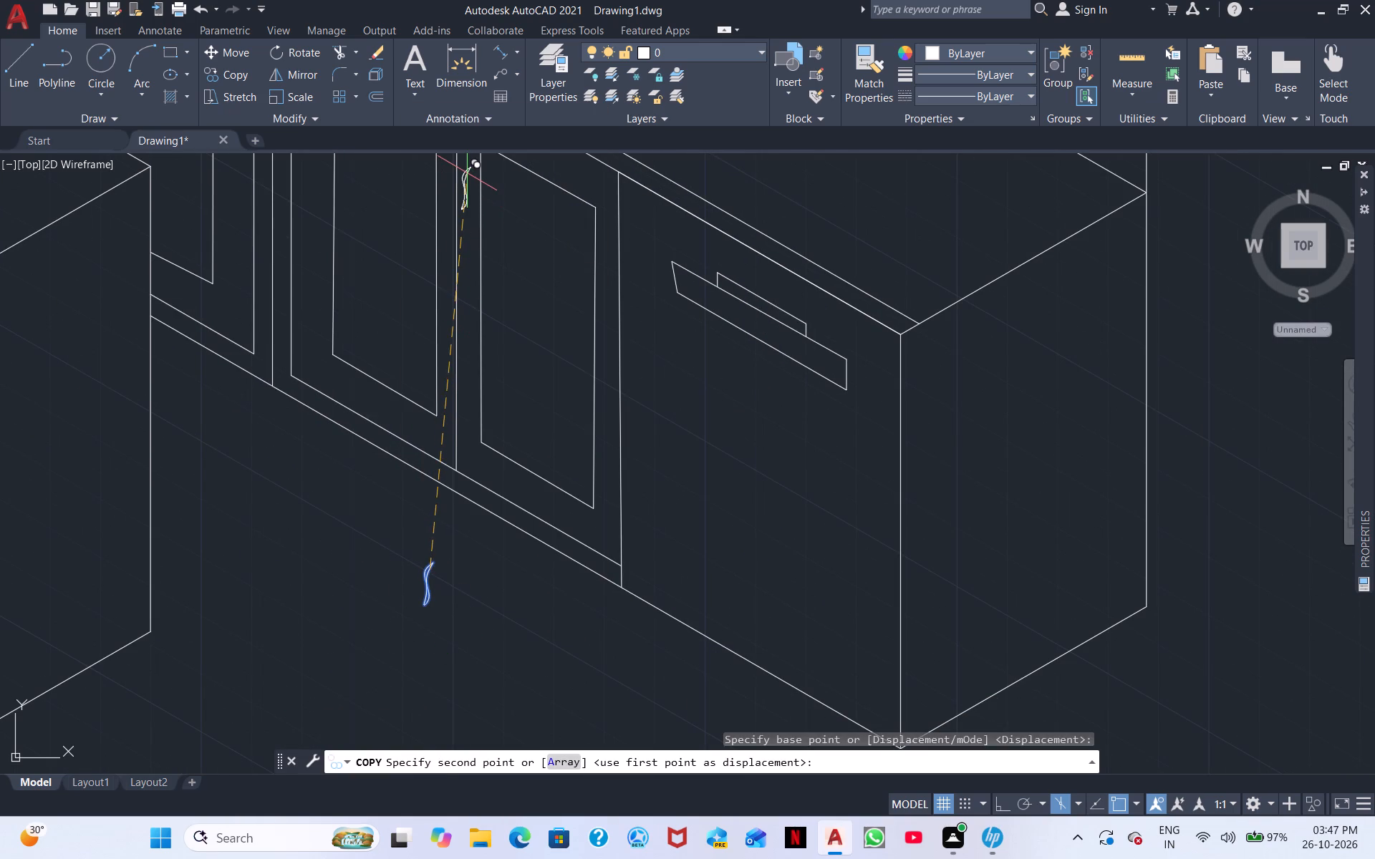
{"action": "middle_click_drag", "start_coordinate": [472, 185], "coordinate": [455, 328]}
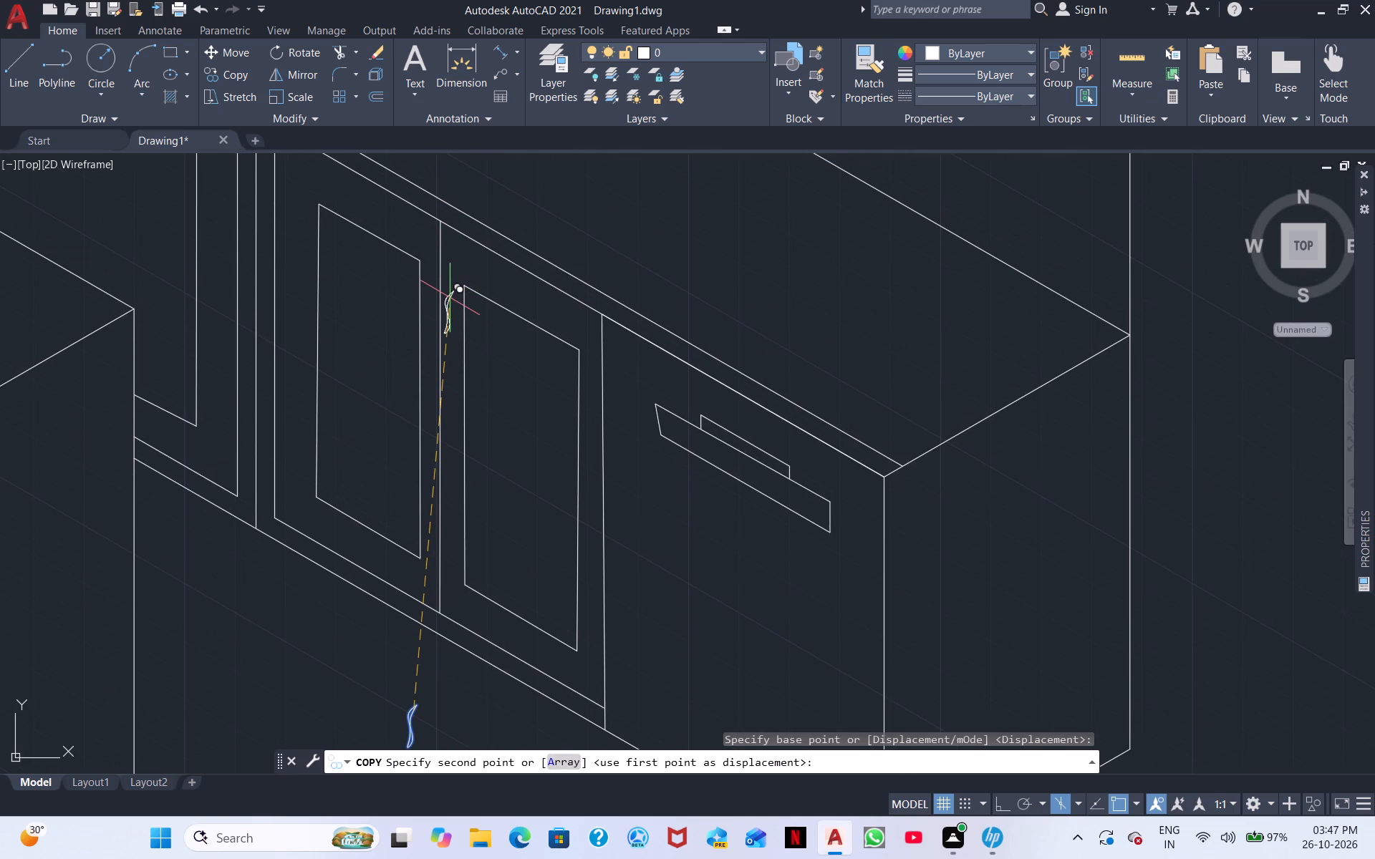
{"action": "left_click", "coordinate": [450, 298]}
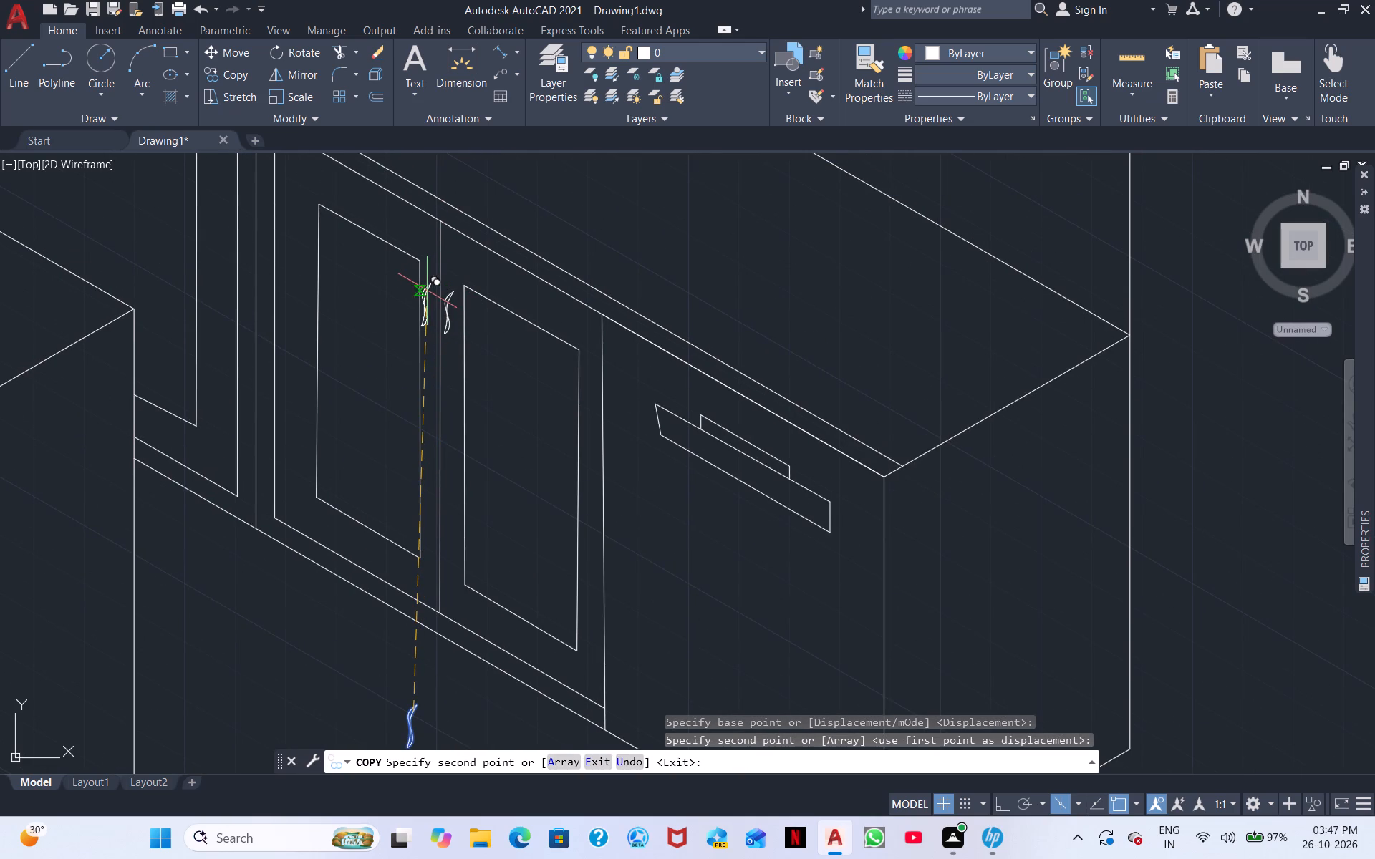
{"action": "left_click", "coordinate": [427, 291]}
{"action": "scroll", "coordinate": [431, 296], "scroll_direction": "up", "scroll_amount": 3}
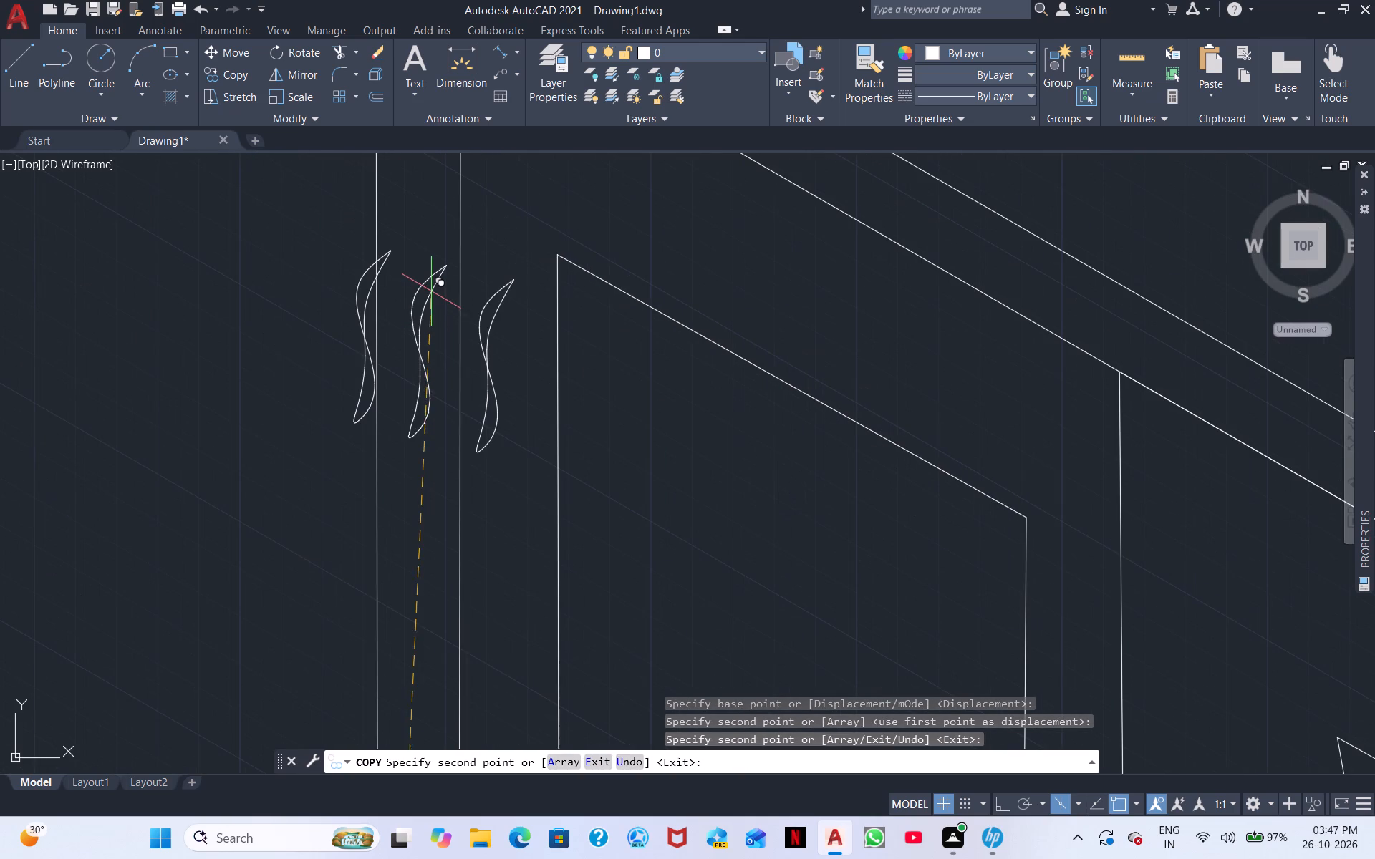
{"action": "left_click", "coordinate": [419, 291]}
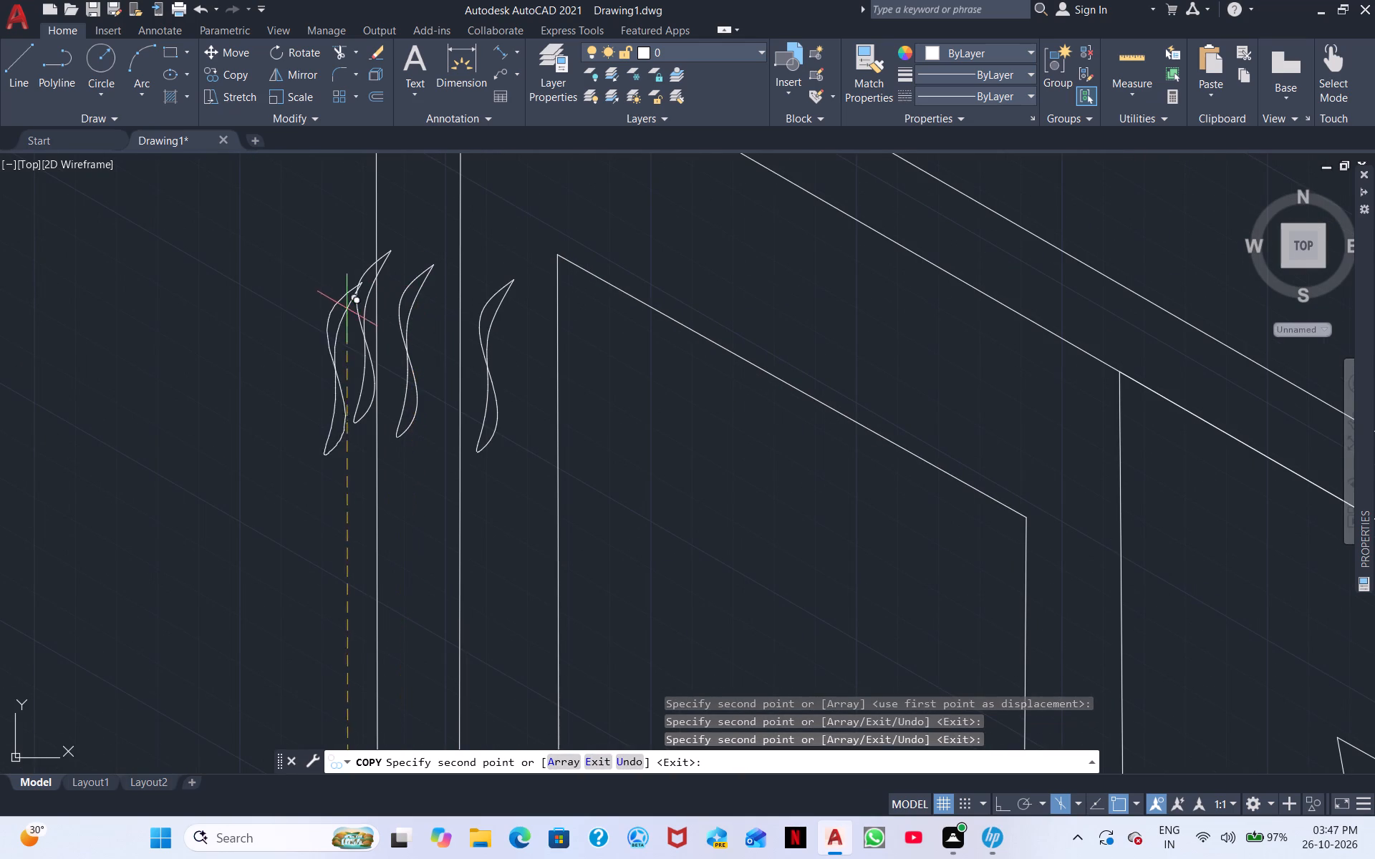
{"action": "right_click", "coordinate": [284, 402]}
{"action": "left_click", "coordinate": [350, 415]}
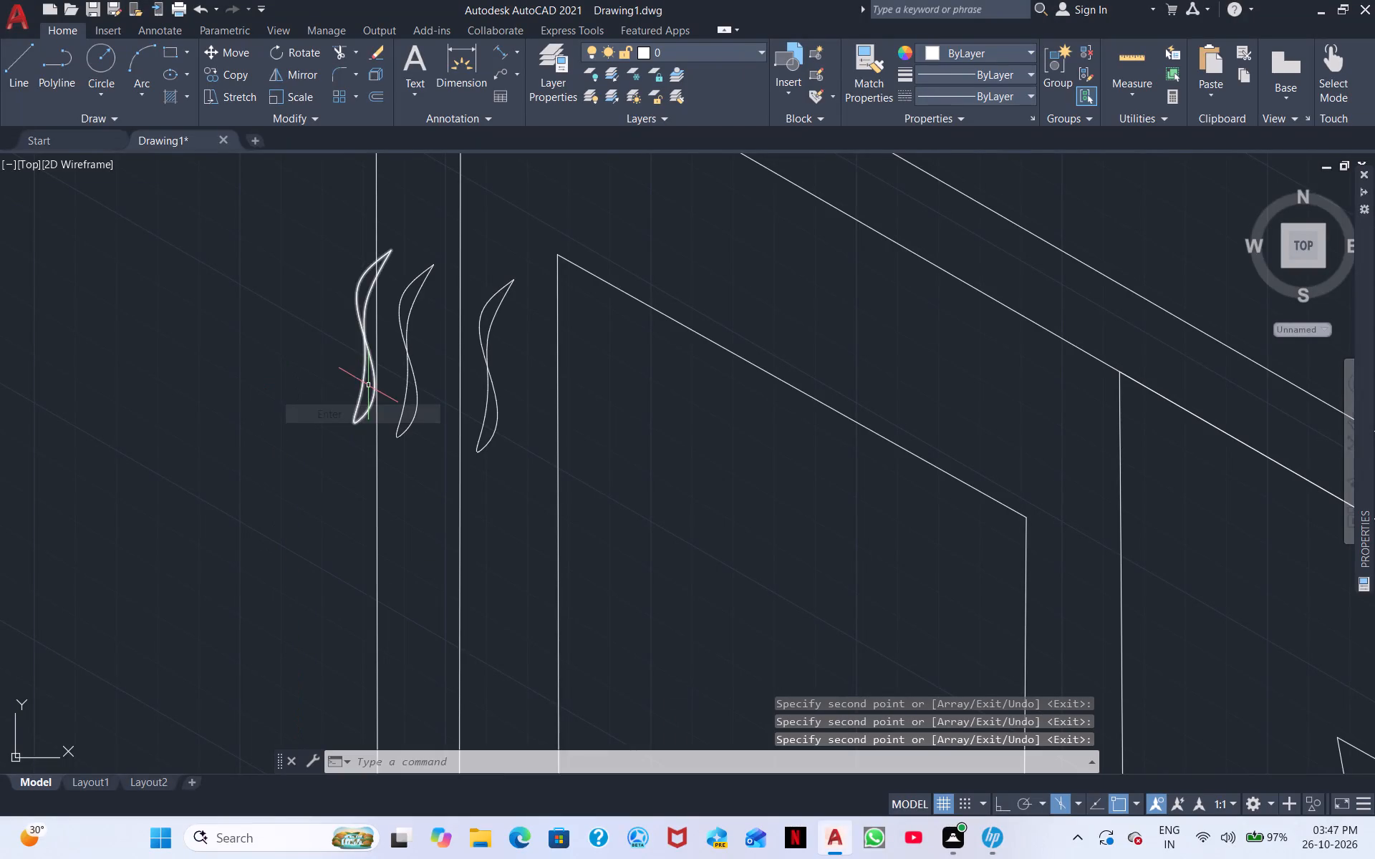
Erase the surplus handle copy that overlaps the inner panel's edge on the base cabinet door.
{"action": "left_click", "coordinate": [369, 384]}
{"action": "left_click", "coordinate": [349, 372]}
{"action": "right_click", "coordinate": [327, 381]}
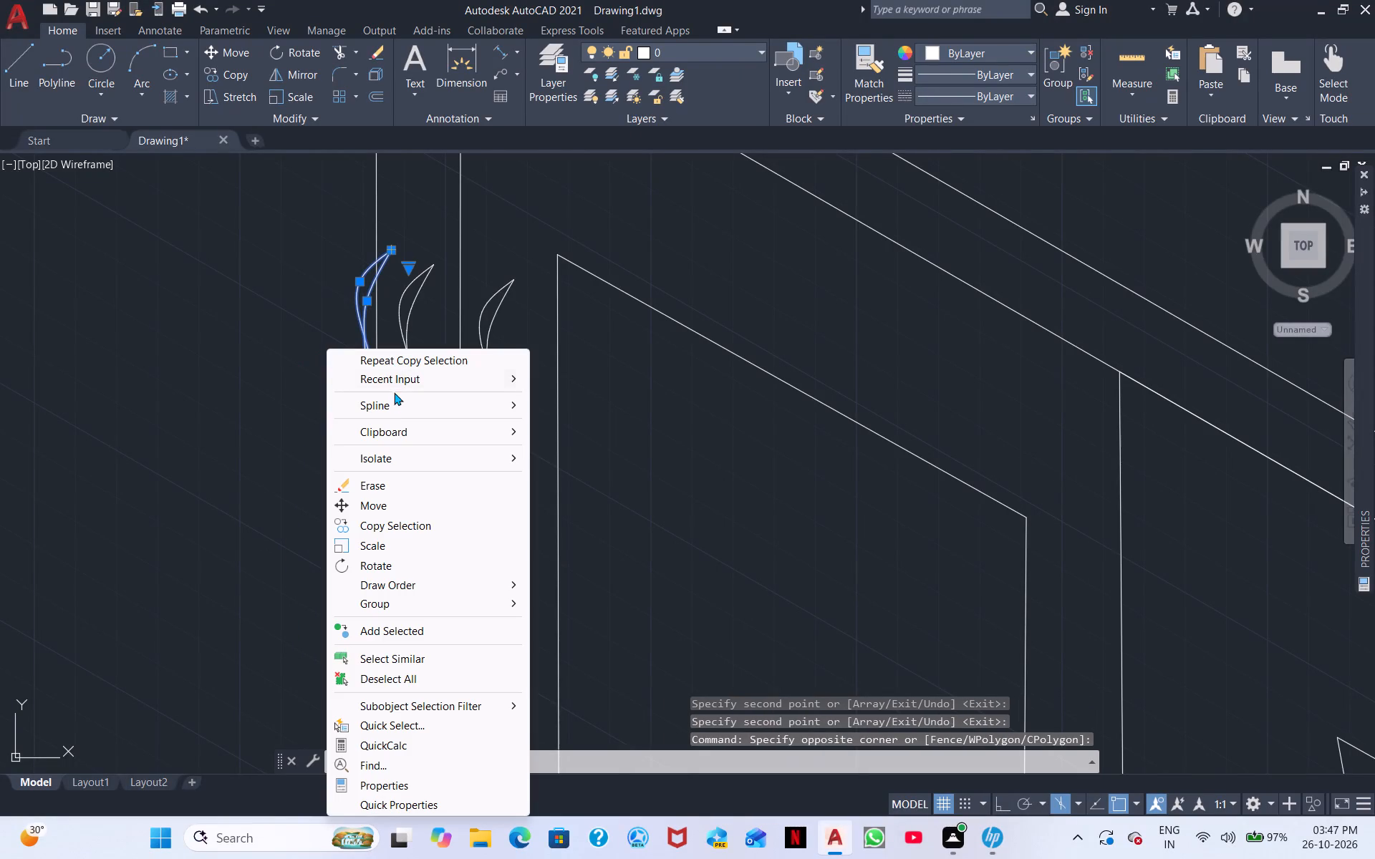
{"action": "left_click", "coordinate": [385, 478]}
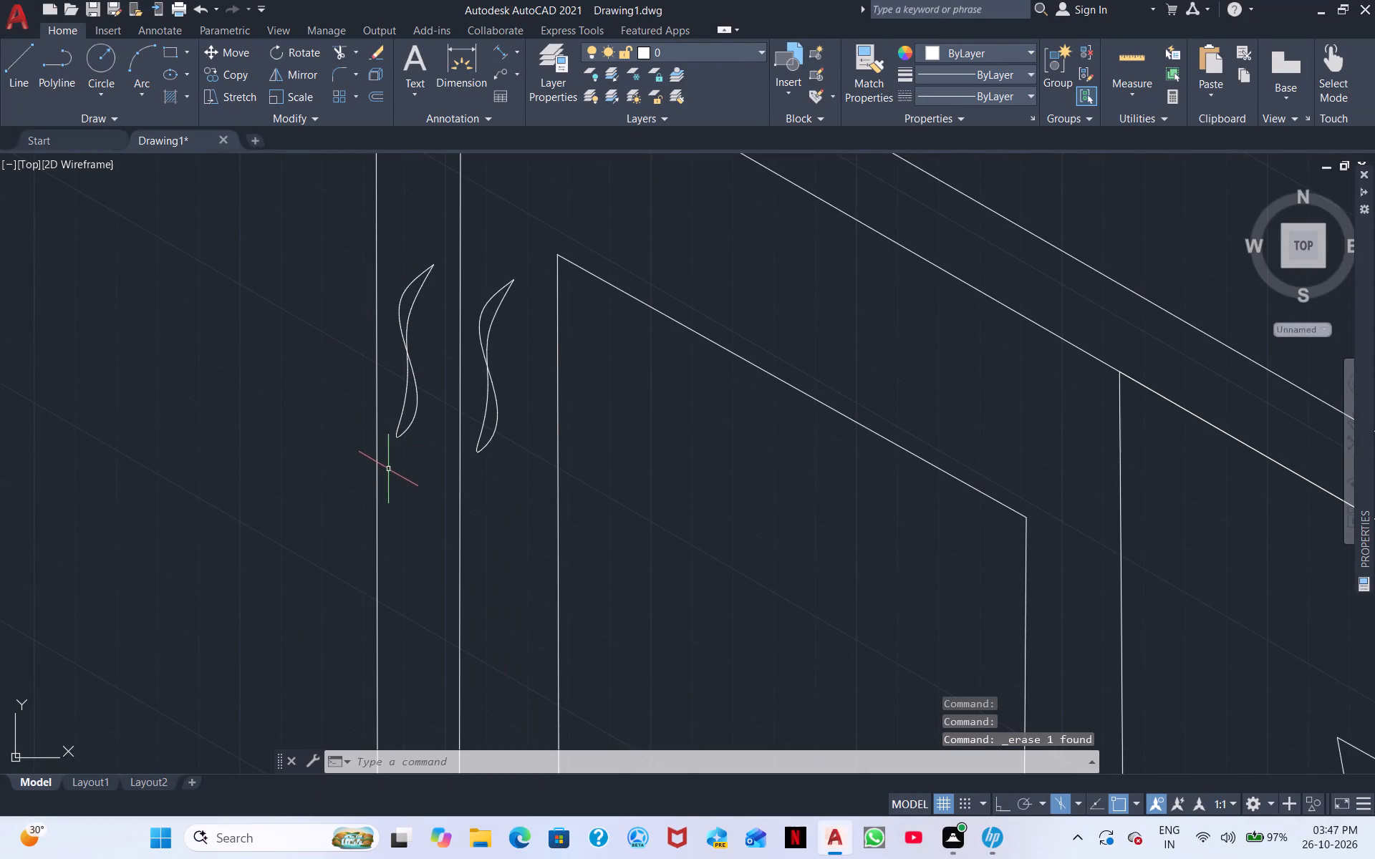
{"action": "scroll", "coordinate": [508, 383], "scroll_direction": "down", "scroll_amount": 2}
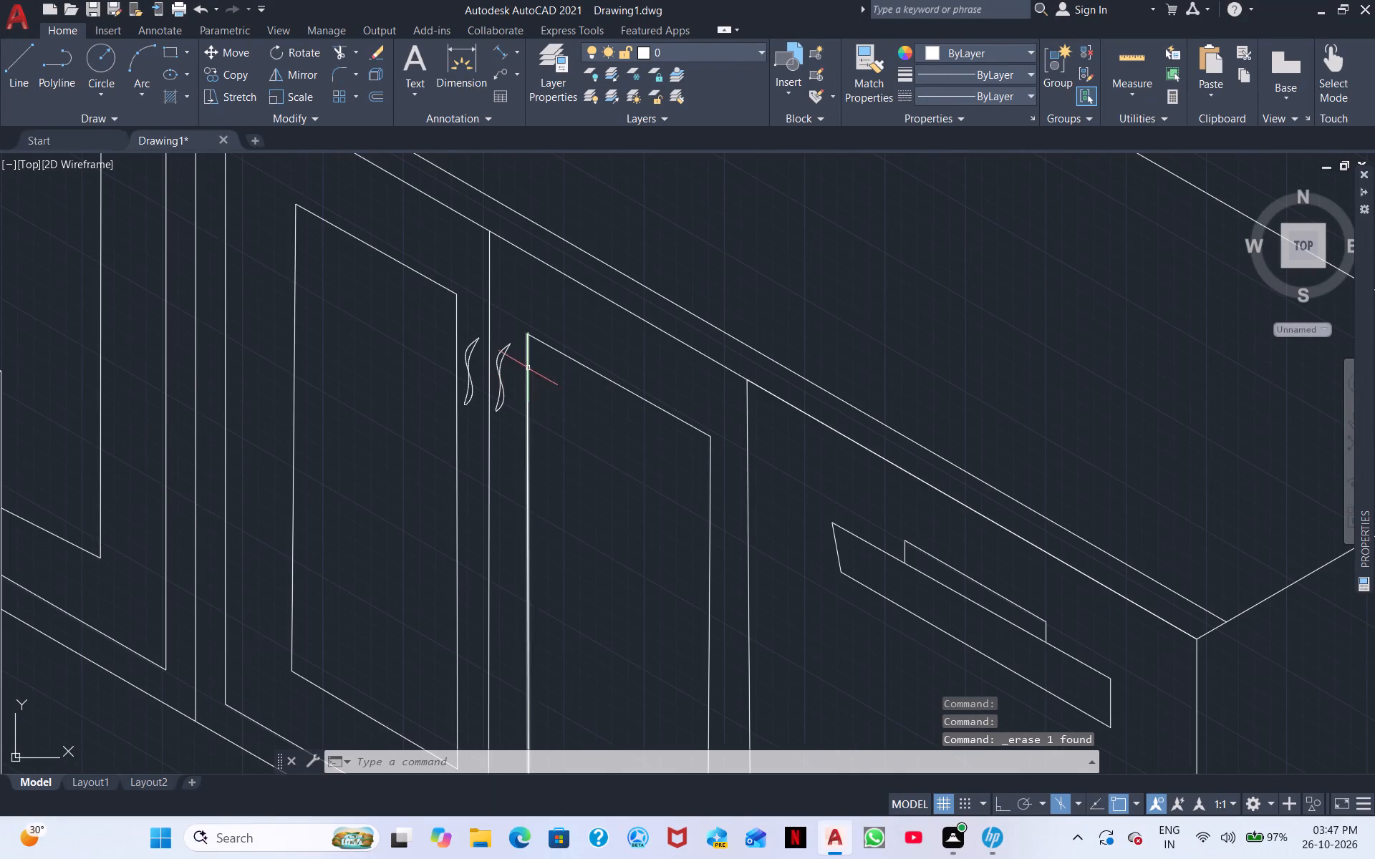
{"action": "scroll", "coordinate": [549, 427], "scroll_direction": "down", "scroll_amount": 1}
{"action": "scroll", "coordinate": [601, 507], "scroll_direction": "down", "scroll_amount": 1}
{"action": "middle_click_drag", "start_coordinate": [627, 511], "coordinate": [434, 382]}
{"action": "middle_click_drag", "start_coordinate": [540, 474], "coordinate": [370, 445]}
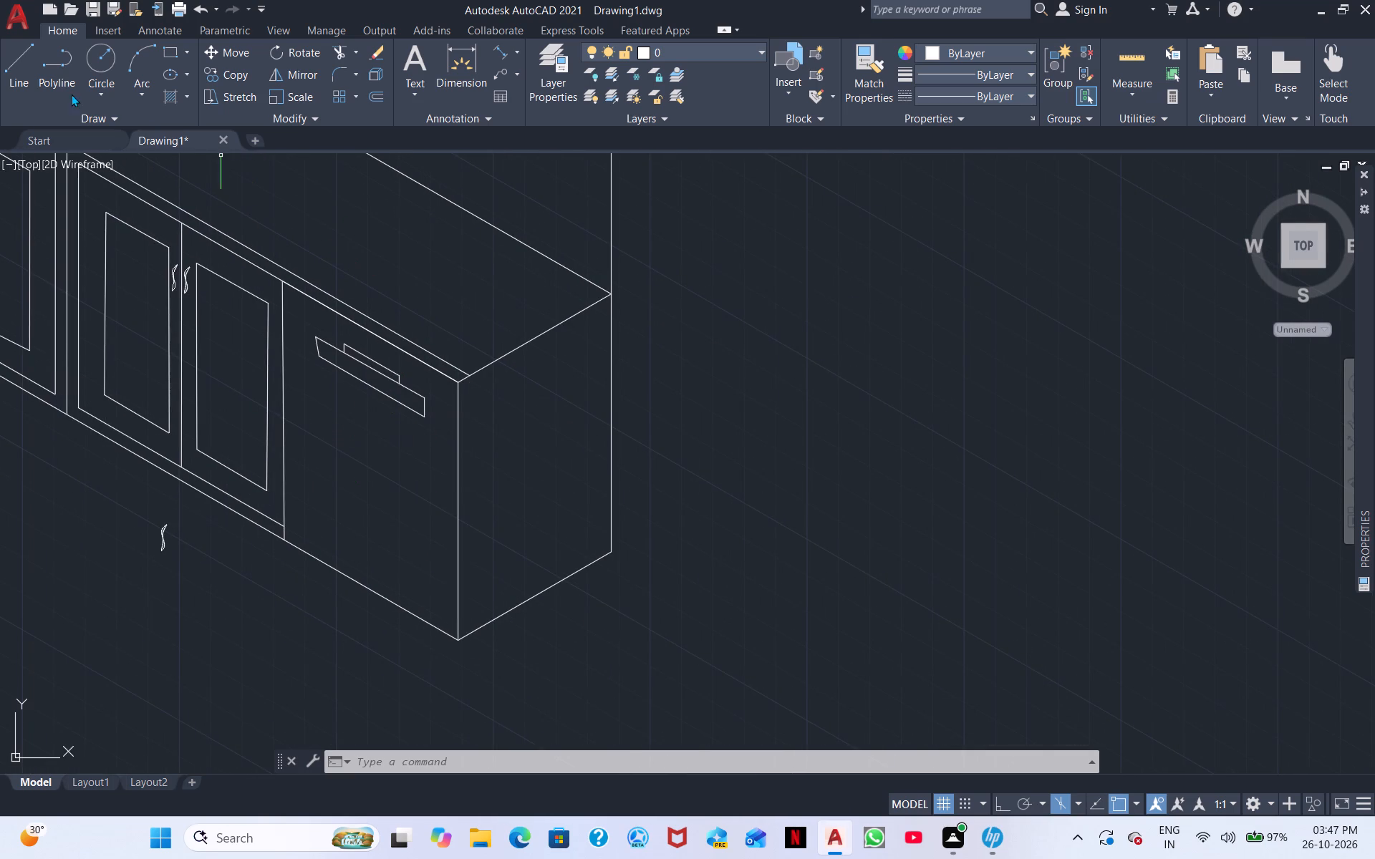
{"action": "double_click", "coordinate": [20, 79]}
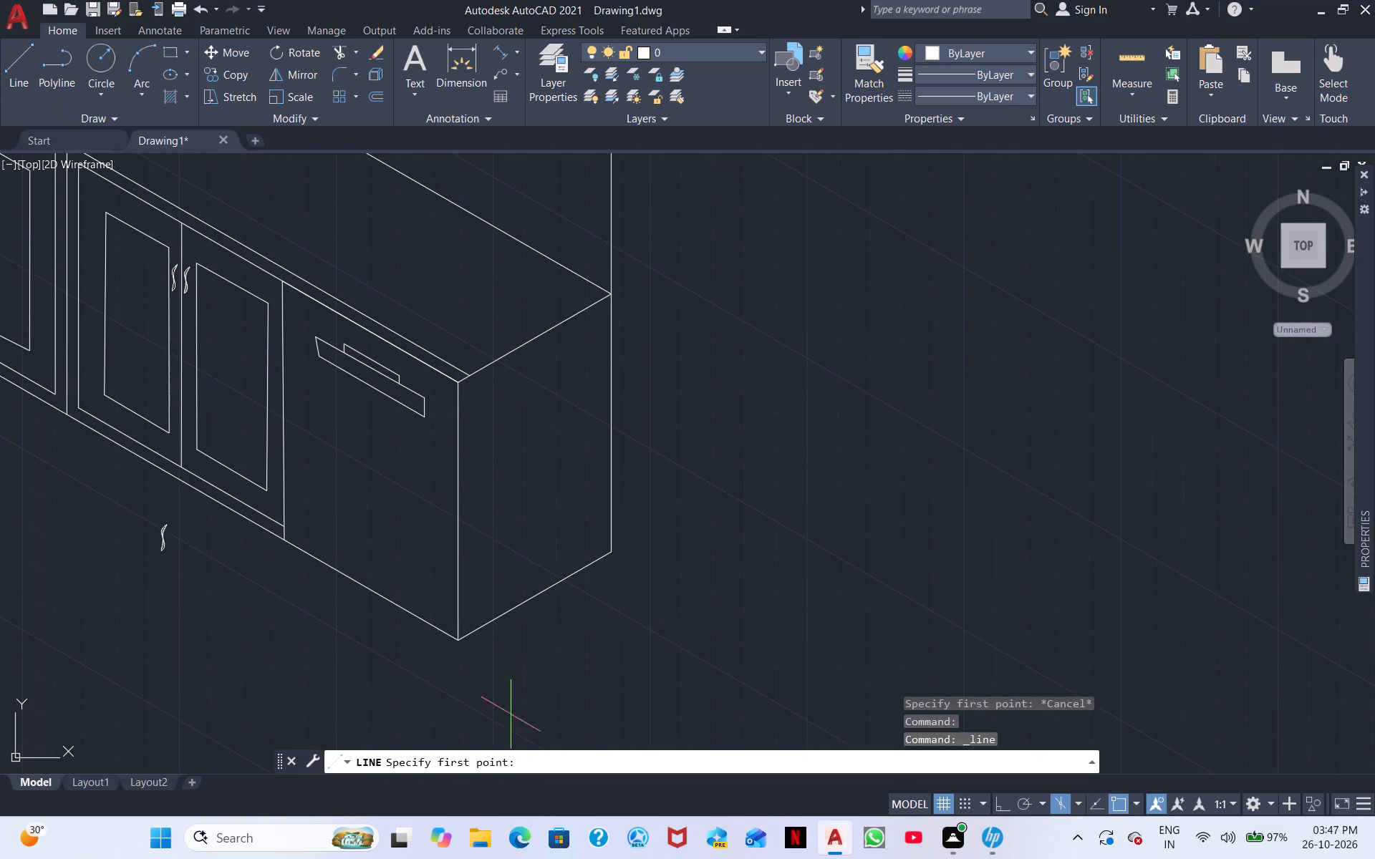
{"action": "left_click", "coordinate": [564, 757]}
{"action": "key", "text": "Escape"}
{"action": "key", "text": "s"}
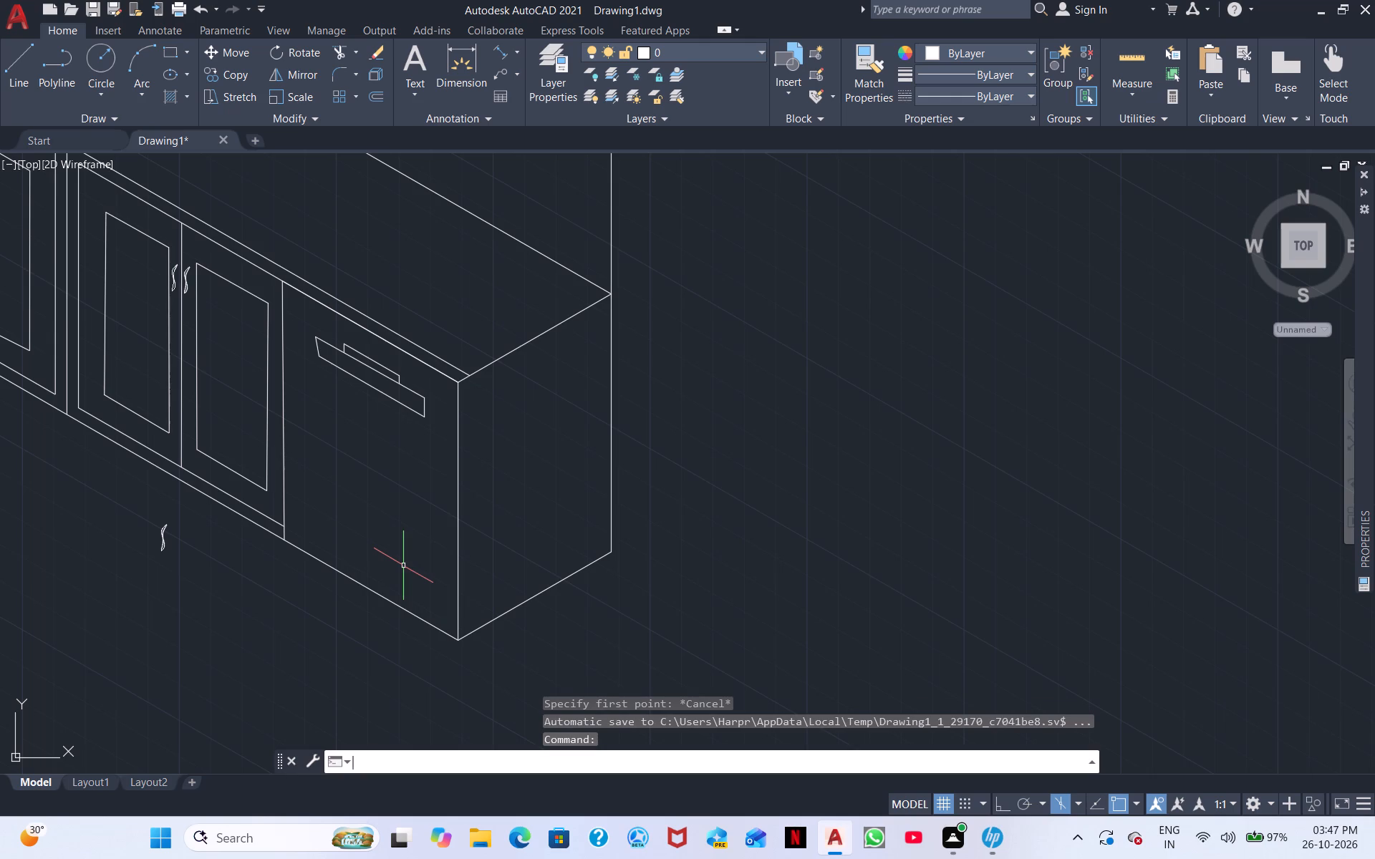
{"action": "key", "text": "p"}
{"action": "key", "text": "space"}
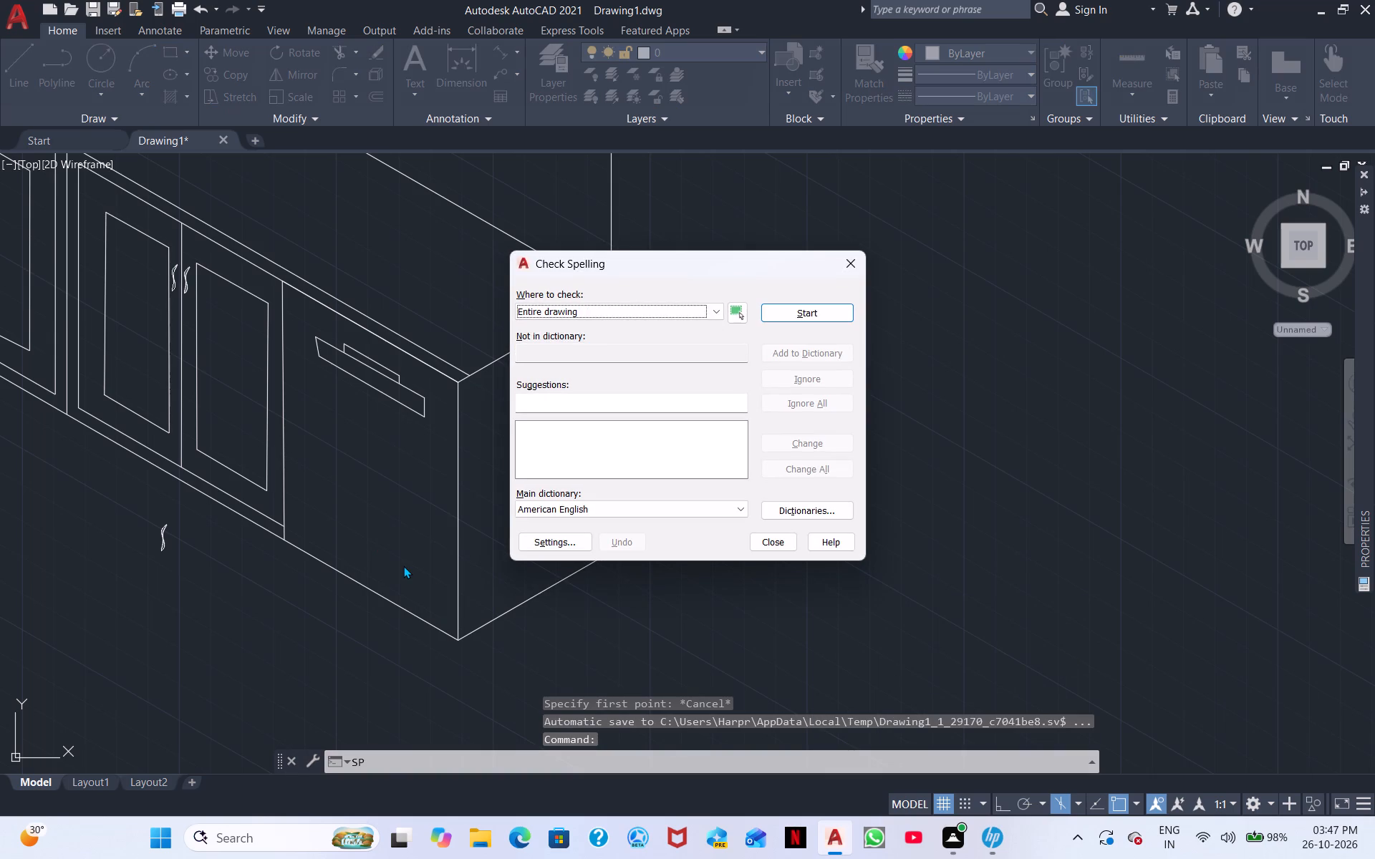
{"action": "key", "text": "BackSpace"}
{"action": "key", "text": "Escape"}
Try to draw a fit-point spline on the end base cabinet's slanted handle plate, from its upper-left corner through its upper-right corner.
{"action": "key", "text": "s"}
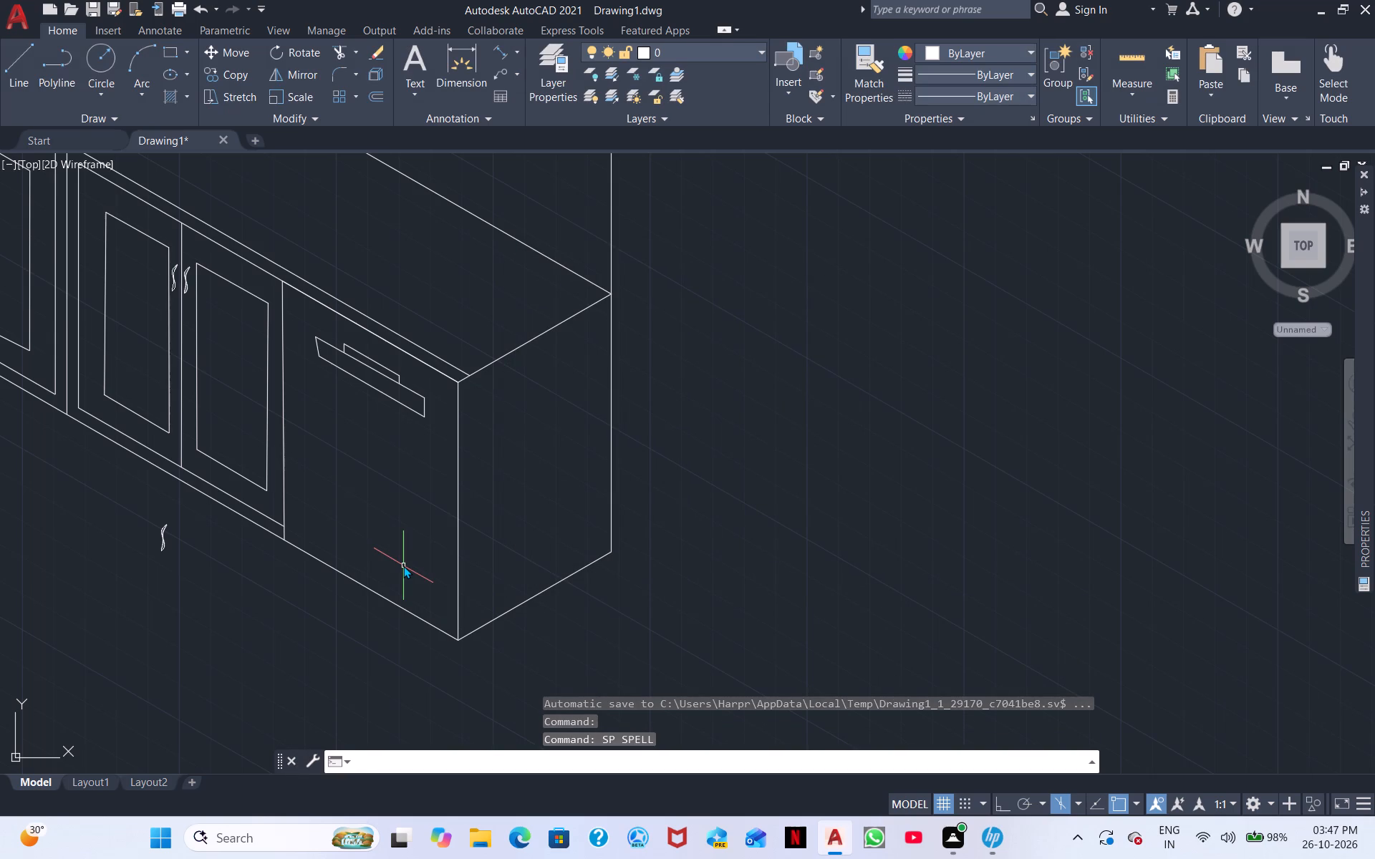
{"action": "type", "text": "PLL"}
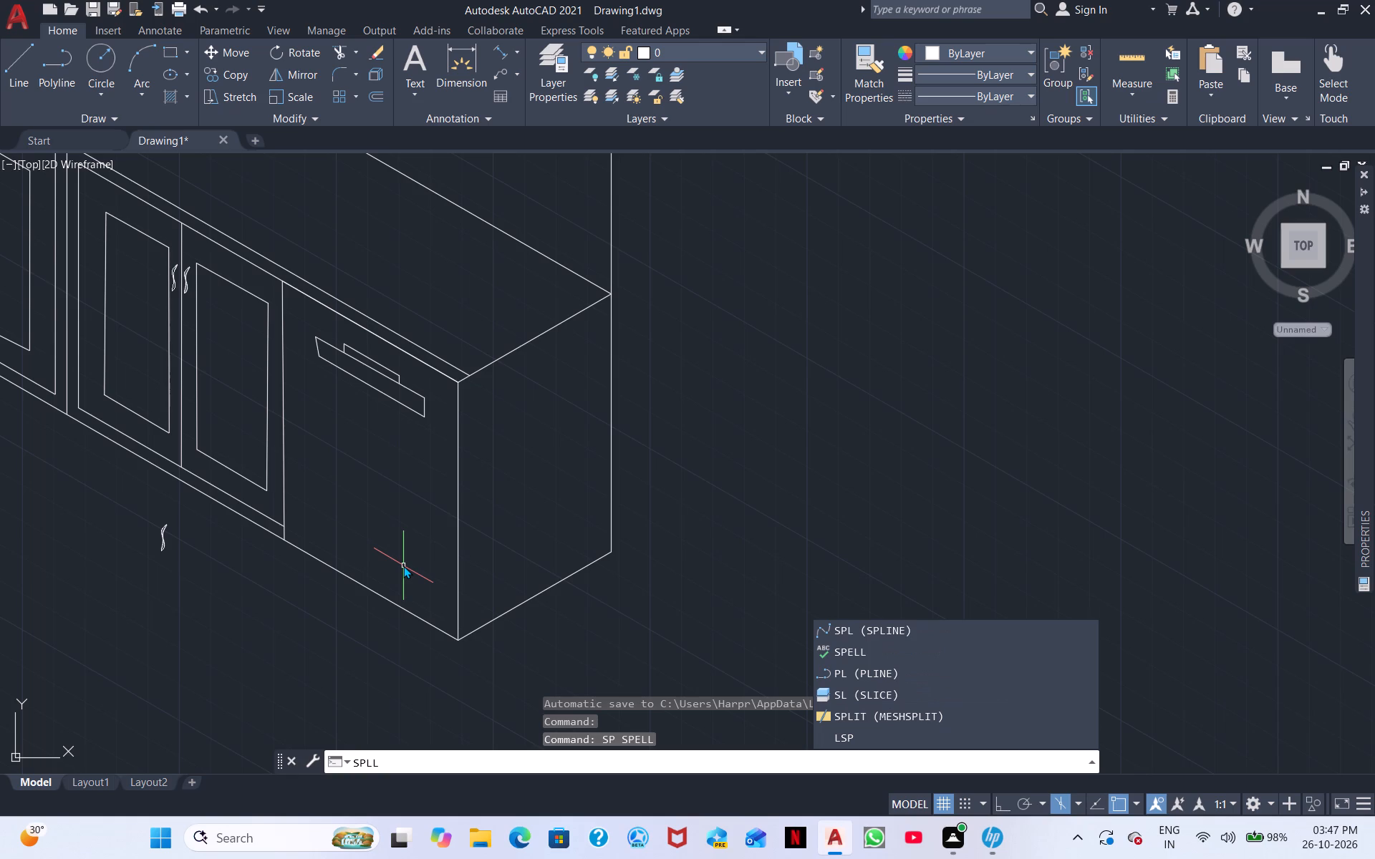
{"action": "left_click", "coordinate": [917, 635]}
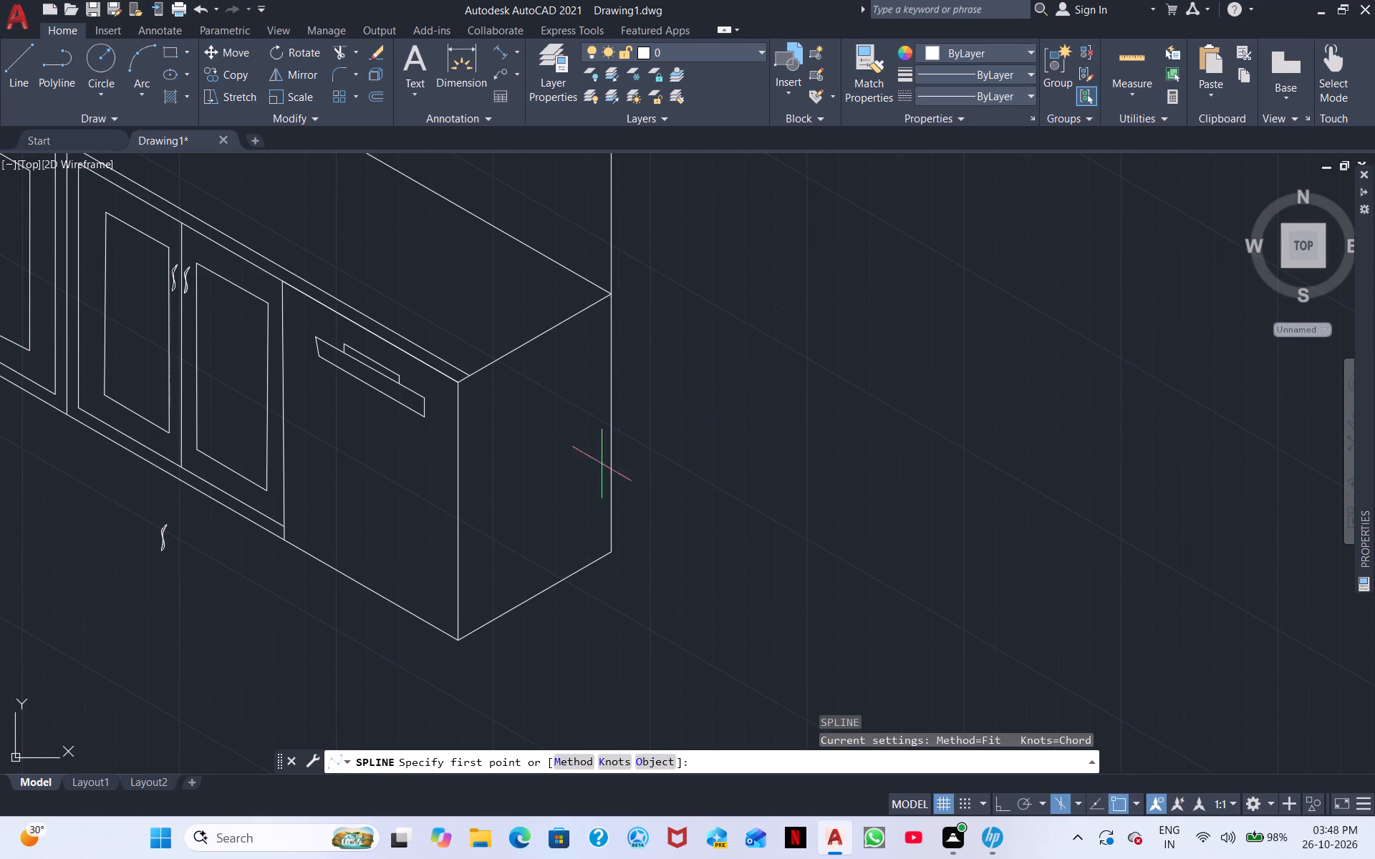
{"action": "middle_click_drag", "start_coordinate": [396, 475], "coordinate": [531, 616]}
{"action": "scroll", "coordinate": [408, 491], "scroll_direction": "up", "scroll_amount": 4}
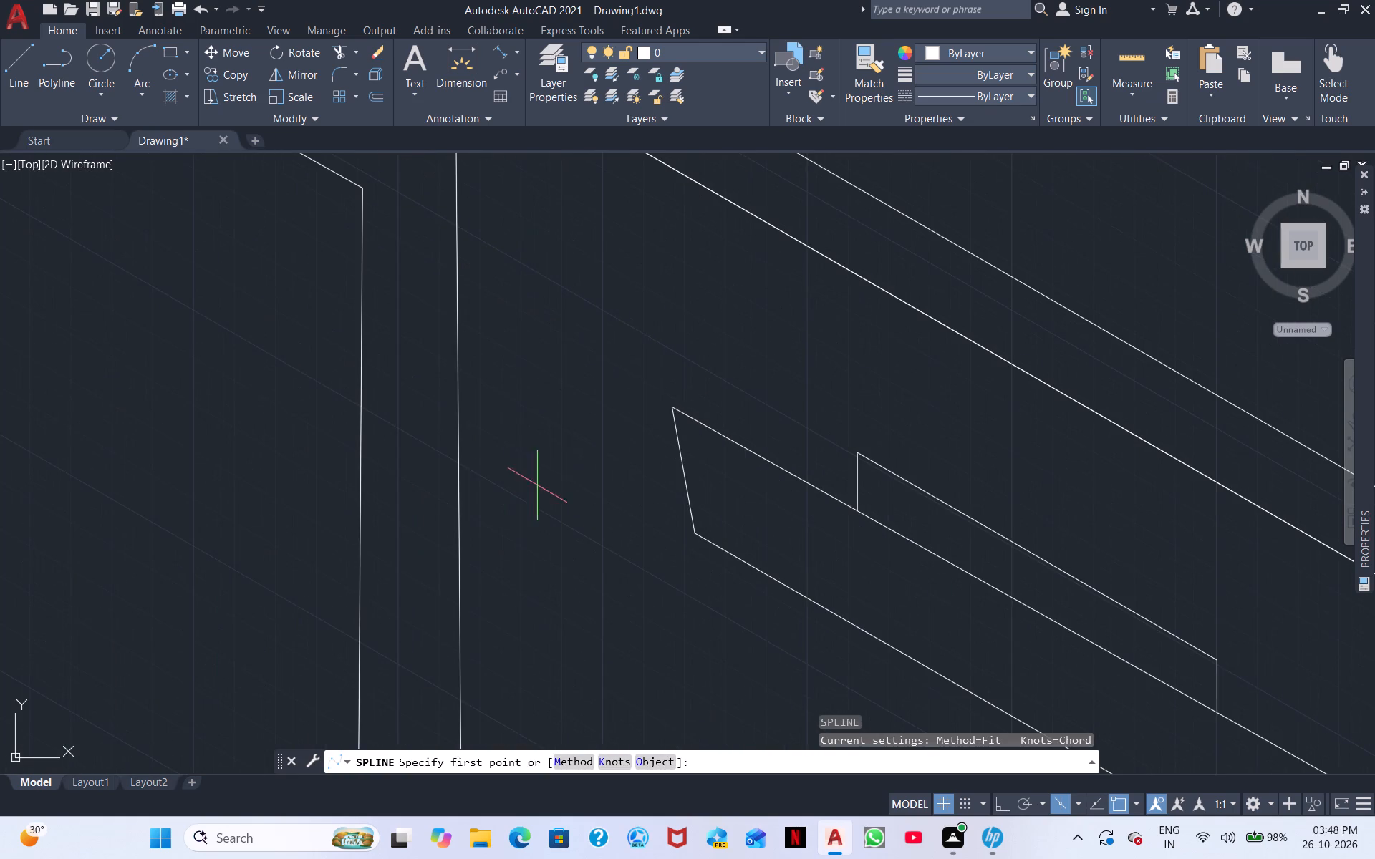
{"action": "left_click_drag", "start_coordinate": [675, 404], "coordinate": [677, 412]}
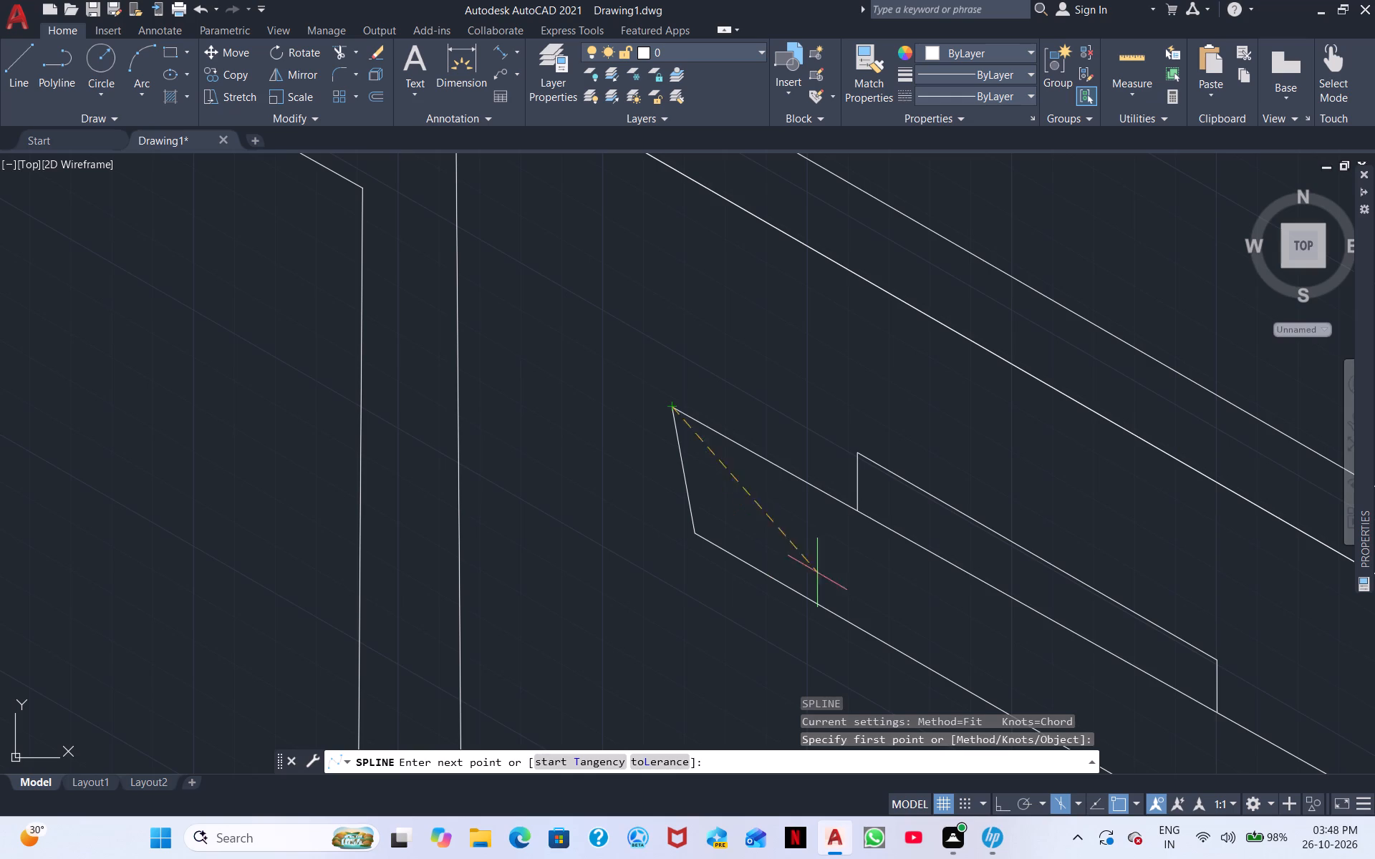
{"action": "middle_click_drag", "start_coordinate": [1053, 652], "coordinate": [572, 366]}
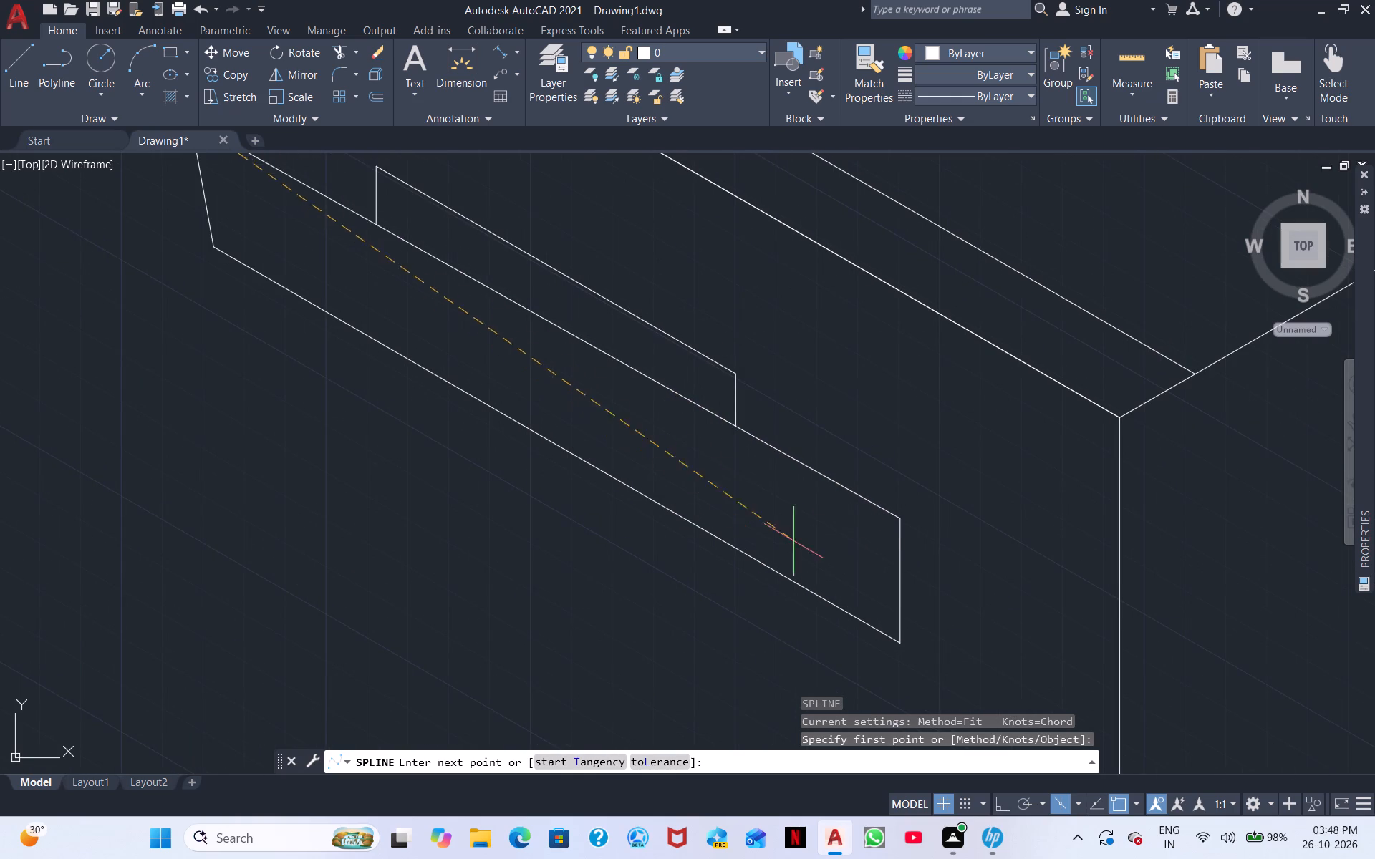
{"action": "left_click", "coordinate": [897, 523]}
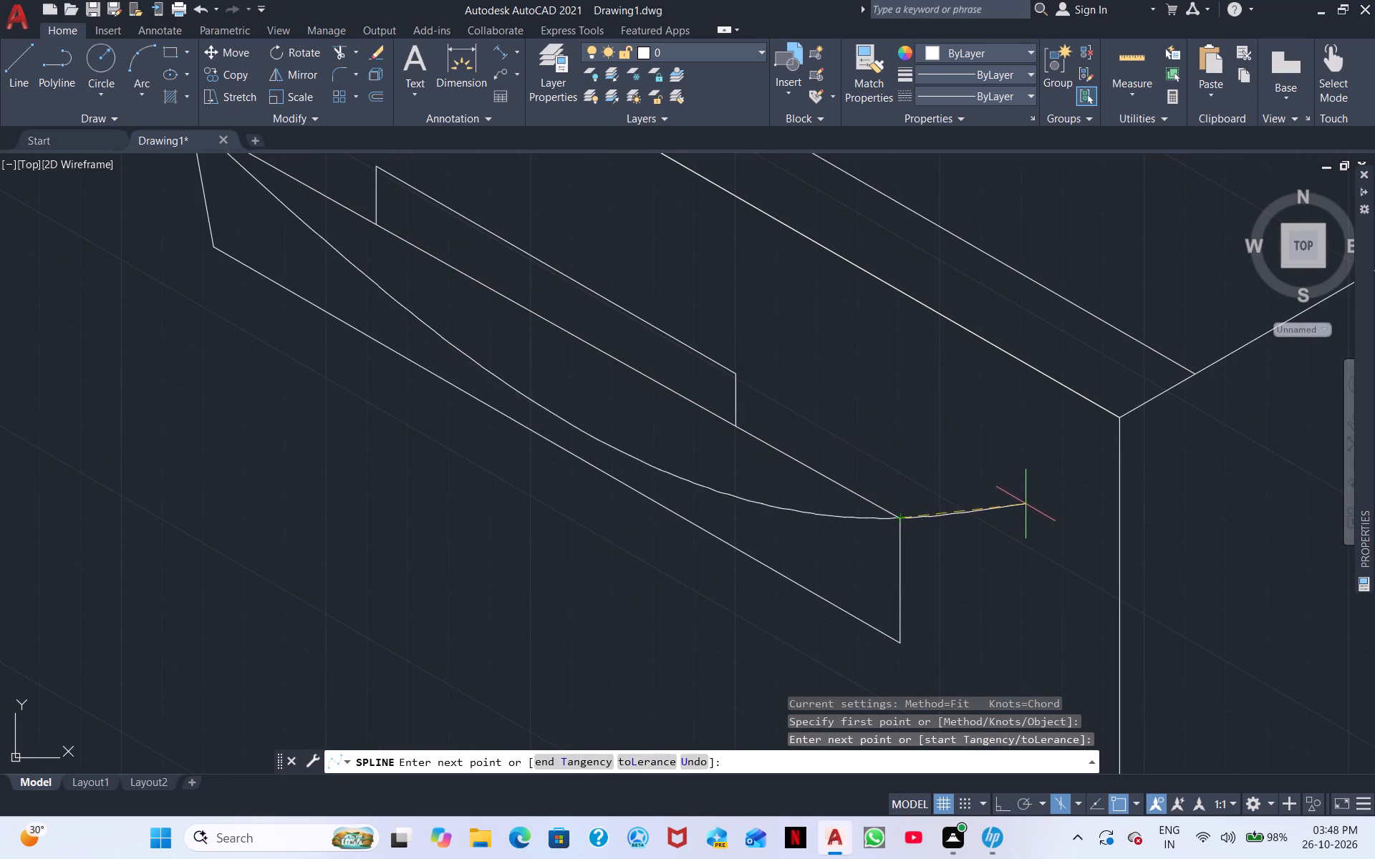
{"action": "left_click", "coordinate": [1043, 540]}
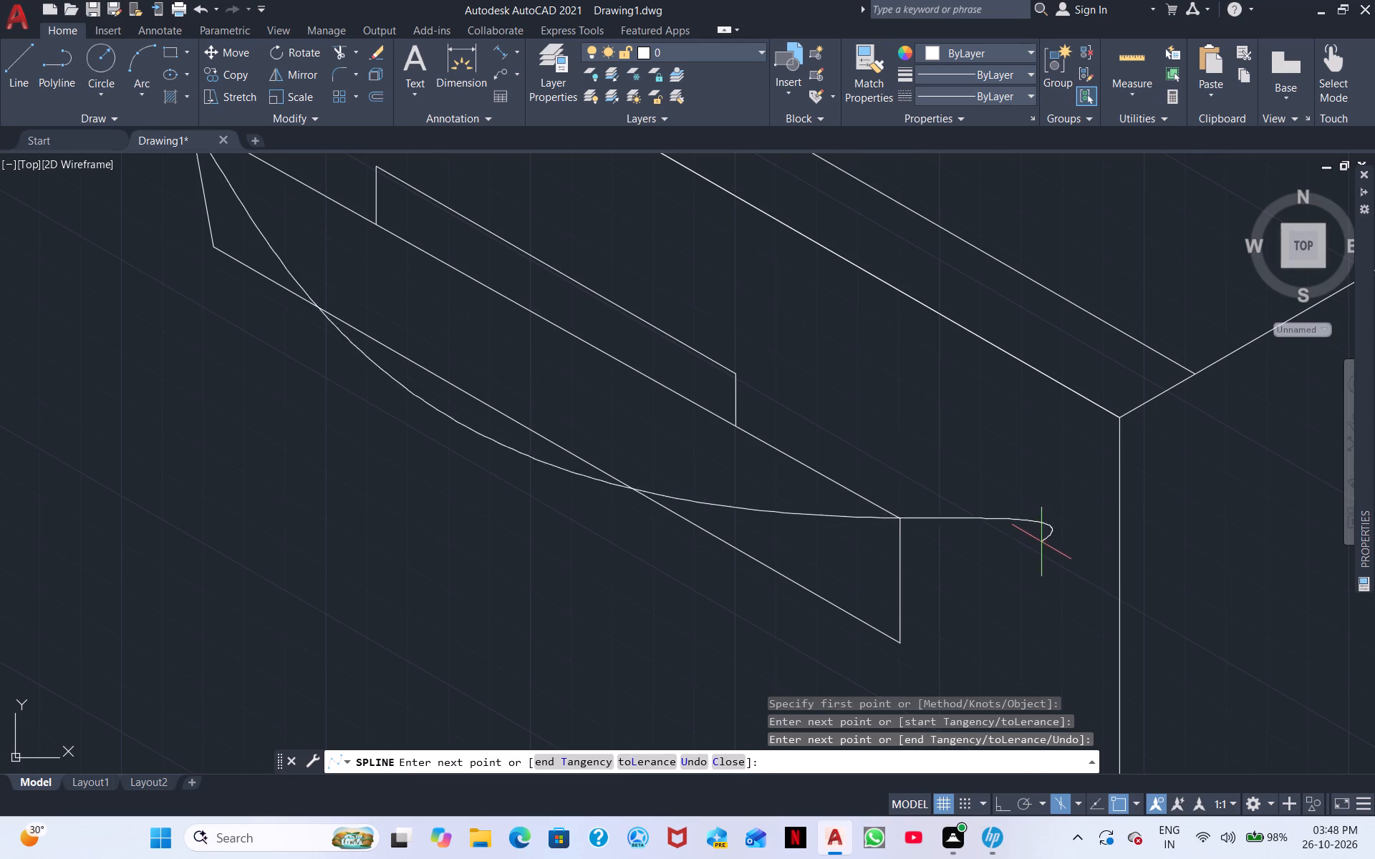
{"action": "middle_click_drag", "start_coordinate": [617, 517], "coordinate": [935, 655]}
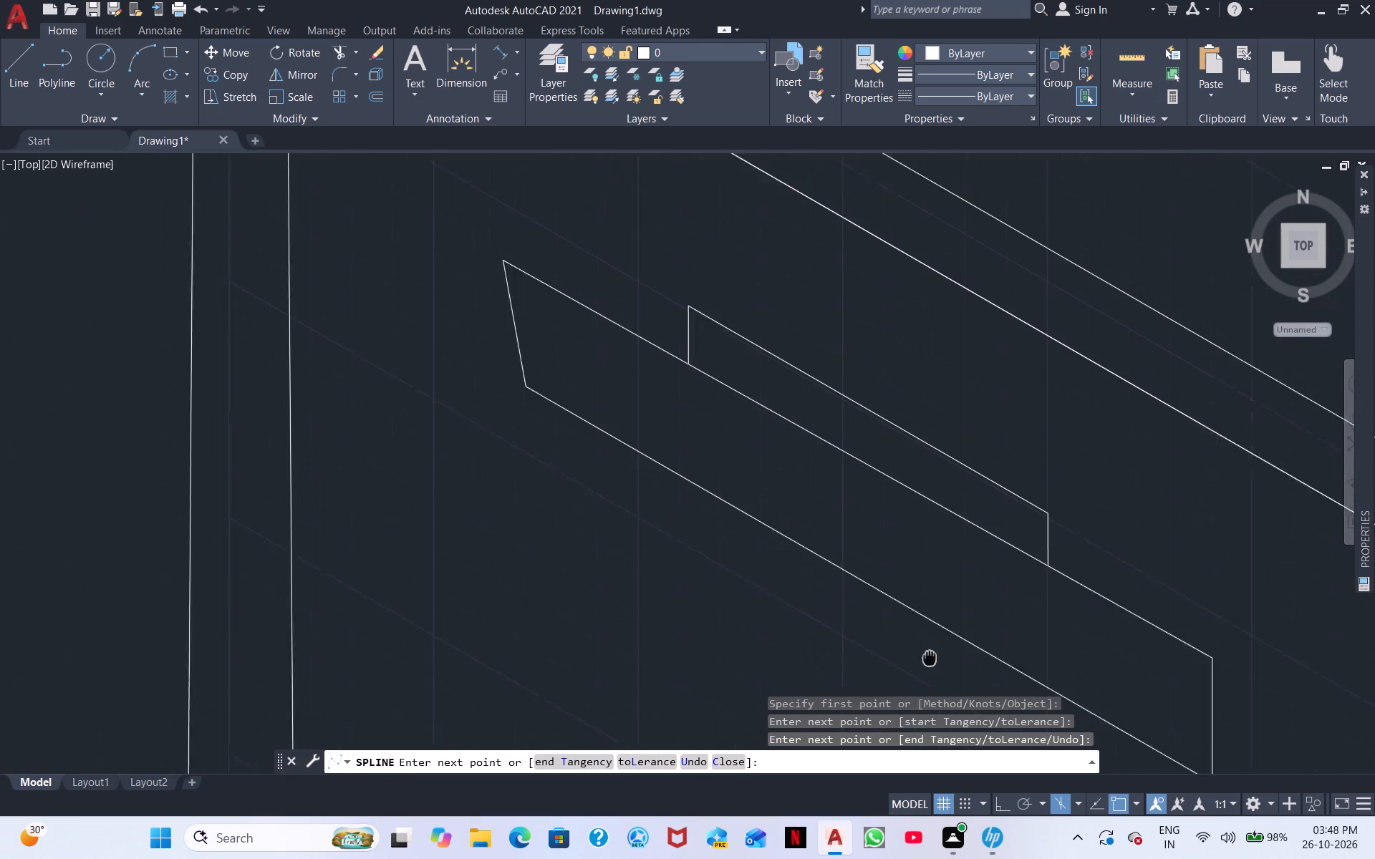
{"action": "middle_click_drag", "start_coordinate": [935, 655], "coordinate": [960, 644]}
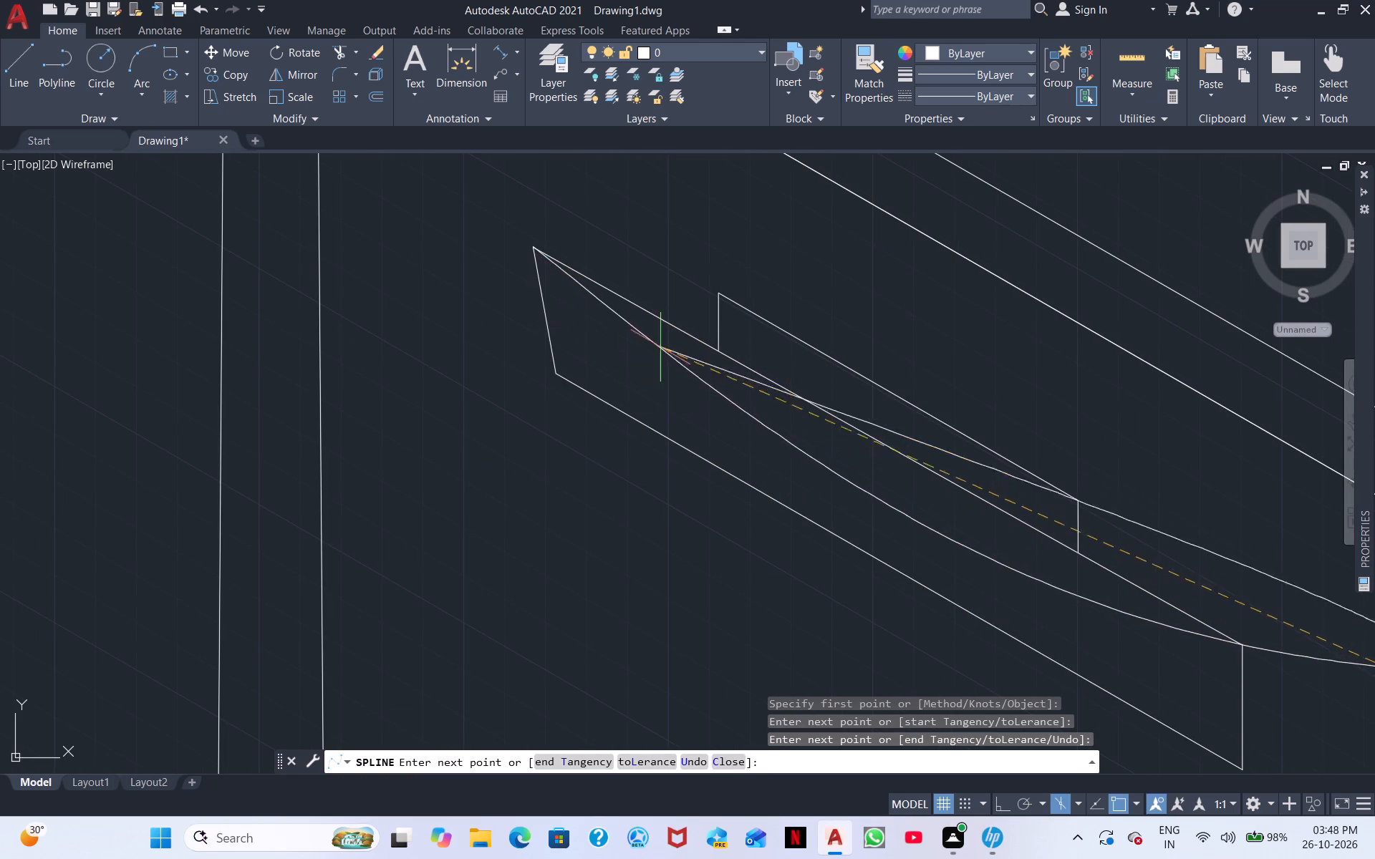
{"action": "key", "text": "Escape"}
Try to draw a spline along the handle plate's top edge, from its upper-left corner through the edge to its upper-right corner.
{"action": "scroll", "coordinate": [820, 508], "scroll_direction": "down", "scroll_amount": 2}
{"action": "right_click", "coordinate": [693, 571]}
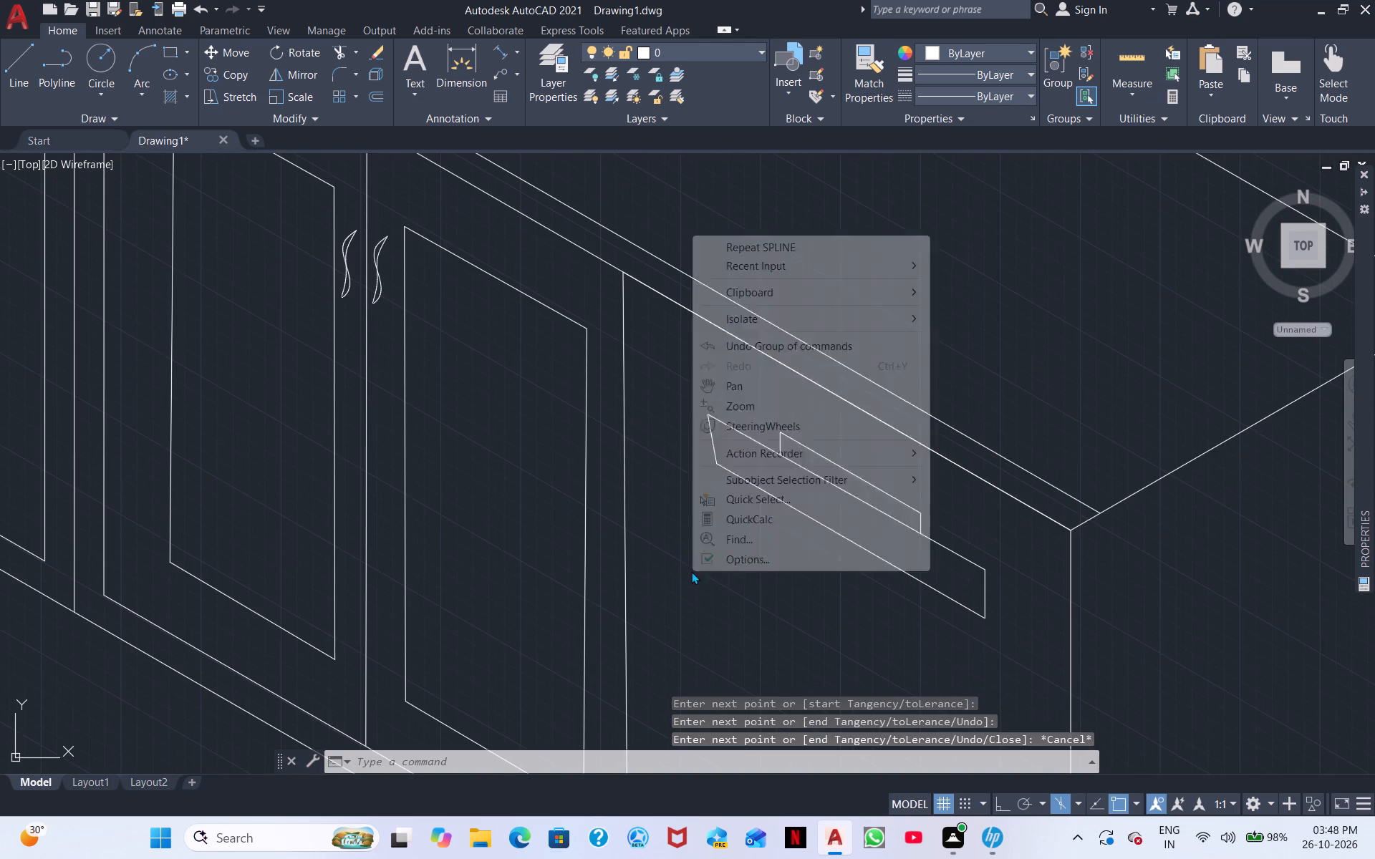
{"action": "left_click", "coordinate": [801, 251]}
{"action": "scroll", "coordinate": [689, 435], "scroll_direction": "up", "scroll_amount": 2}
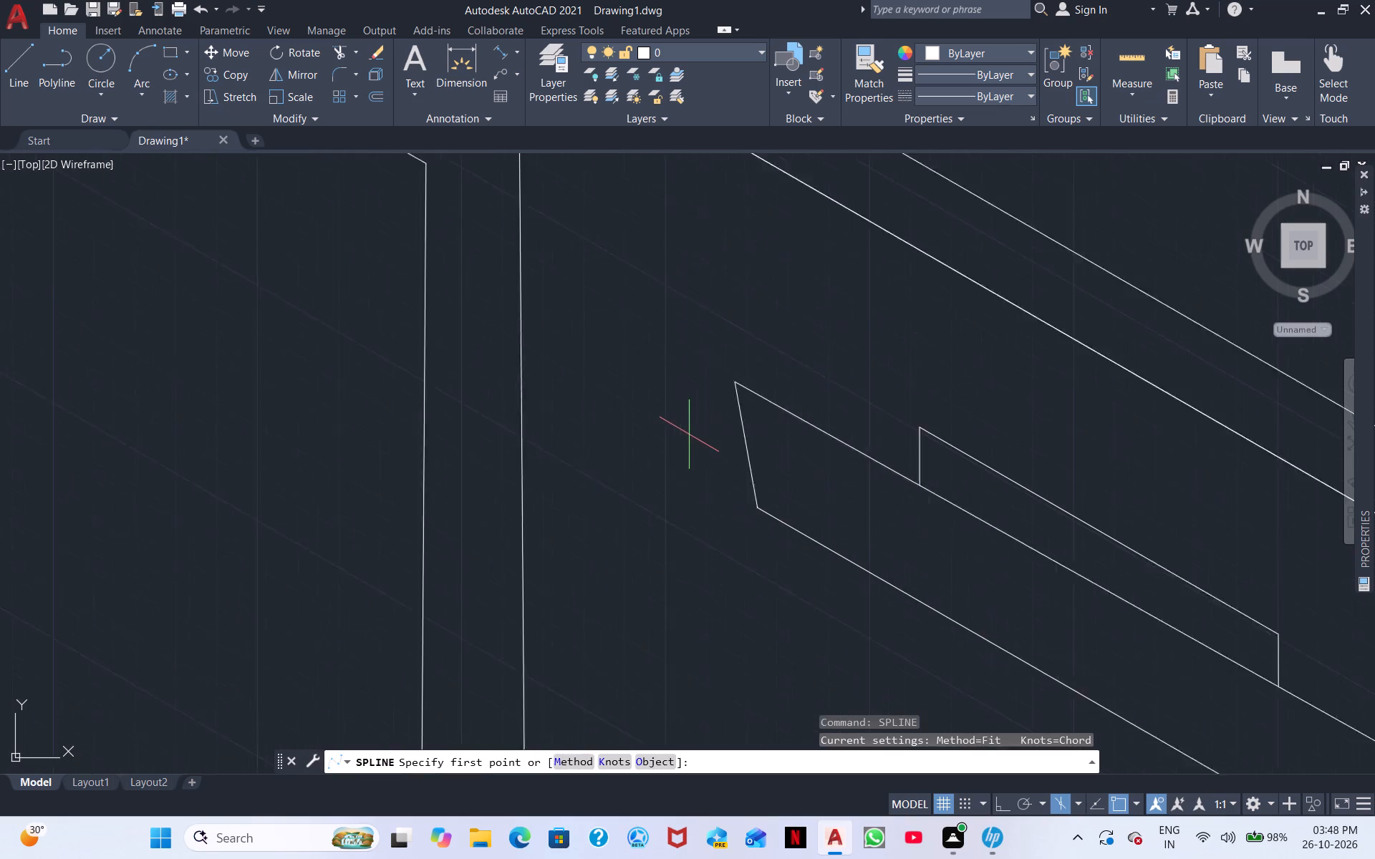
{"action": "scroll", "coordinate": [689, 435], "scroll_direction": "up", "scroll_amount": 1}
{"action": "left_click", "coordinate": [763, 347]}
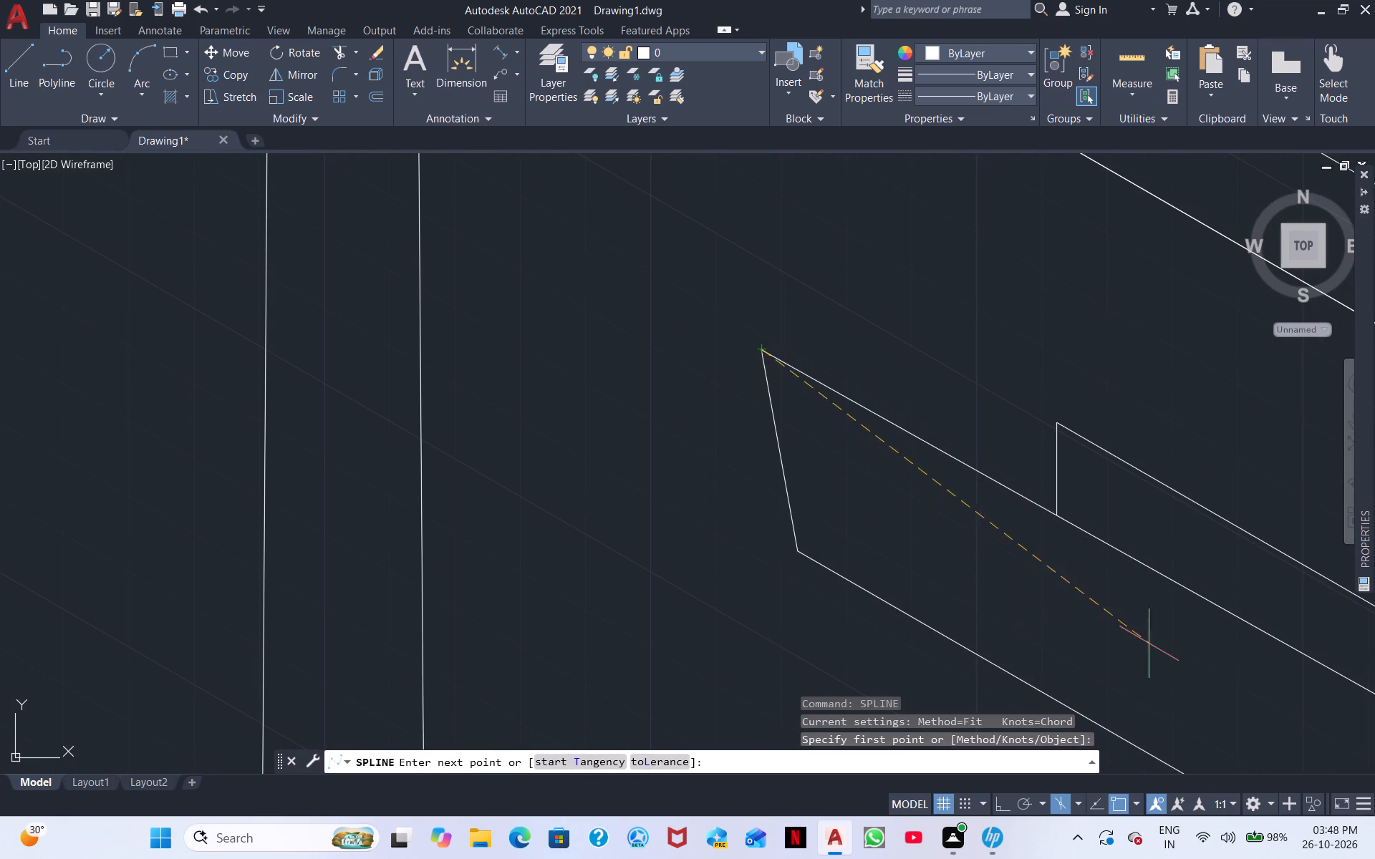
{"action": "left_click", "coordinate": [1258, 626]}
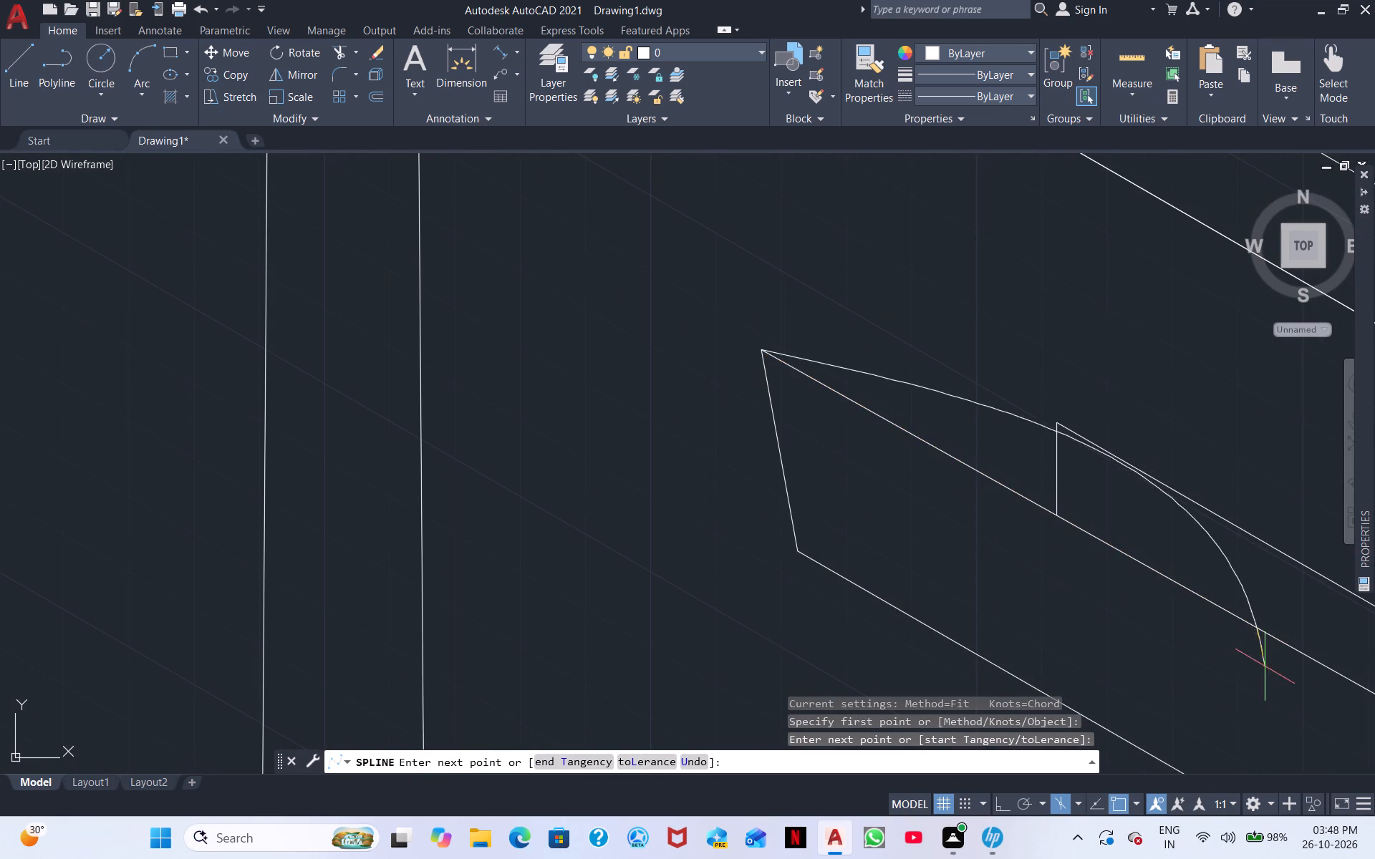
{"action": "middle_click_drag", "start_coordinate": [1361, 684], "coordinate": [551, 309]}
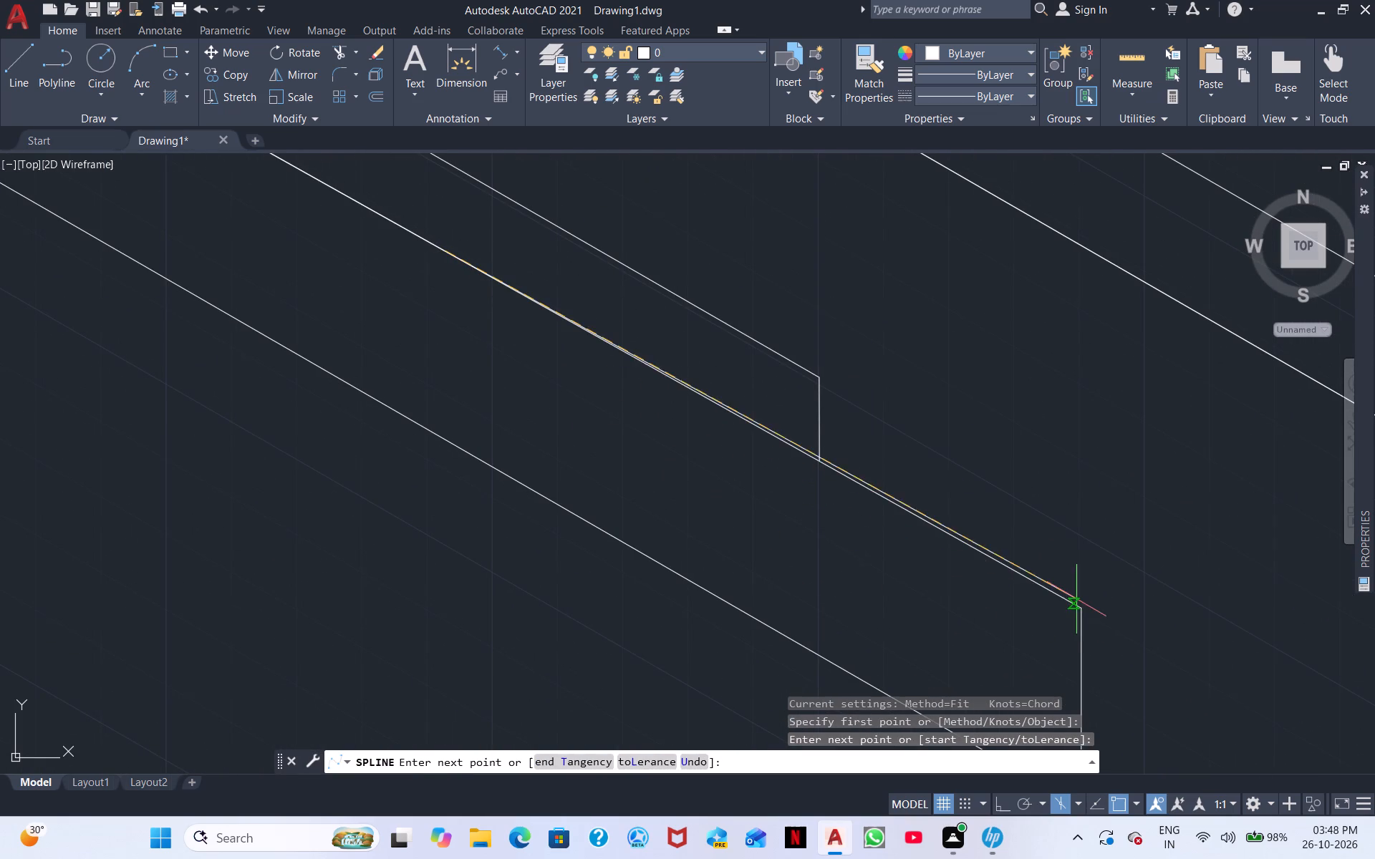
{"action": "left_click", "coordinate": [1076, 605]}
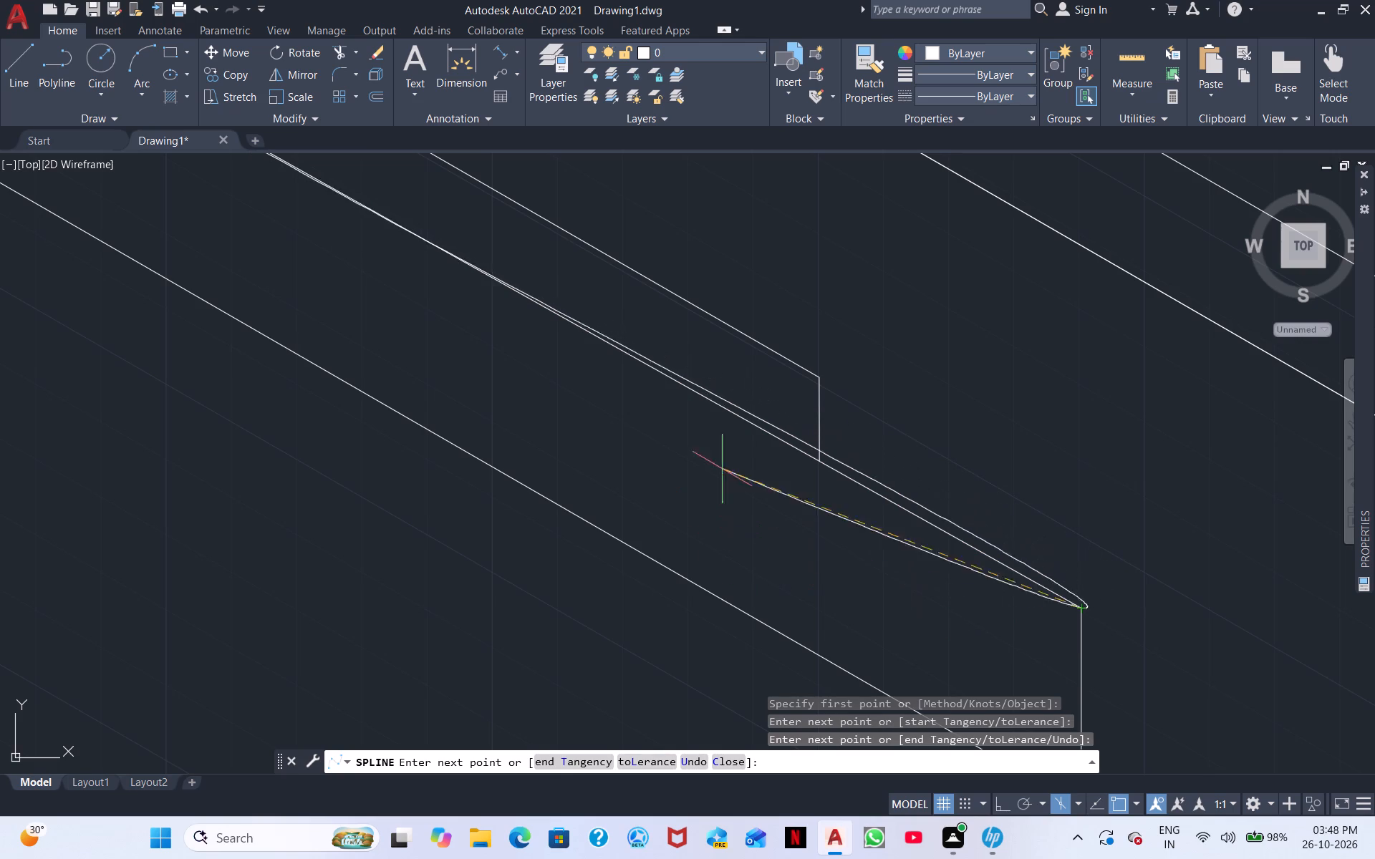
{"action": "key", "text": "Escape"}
With Ortho on, draw a 50-unit vertical line up from the long upper cabinet's bottom front edge, near the cooktop.
{"action": "scroll", "coordinate": [551, 316], "scroll_direction": "down", "scroll_amount": 2}
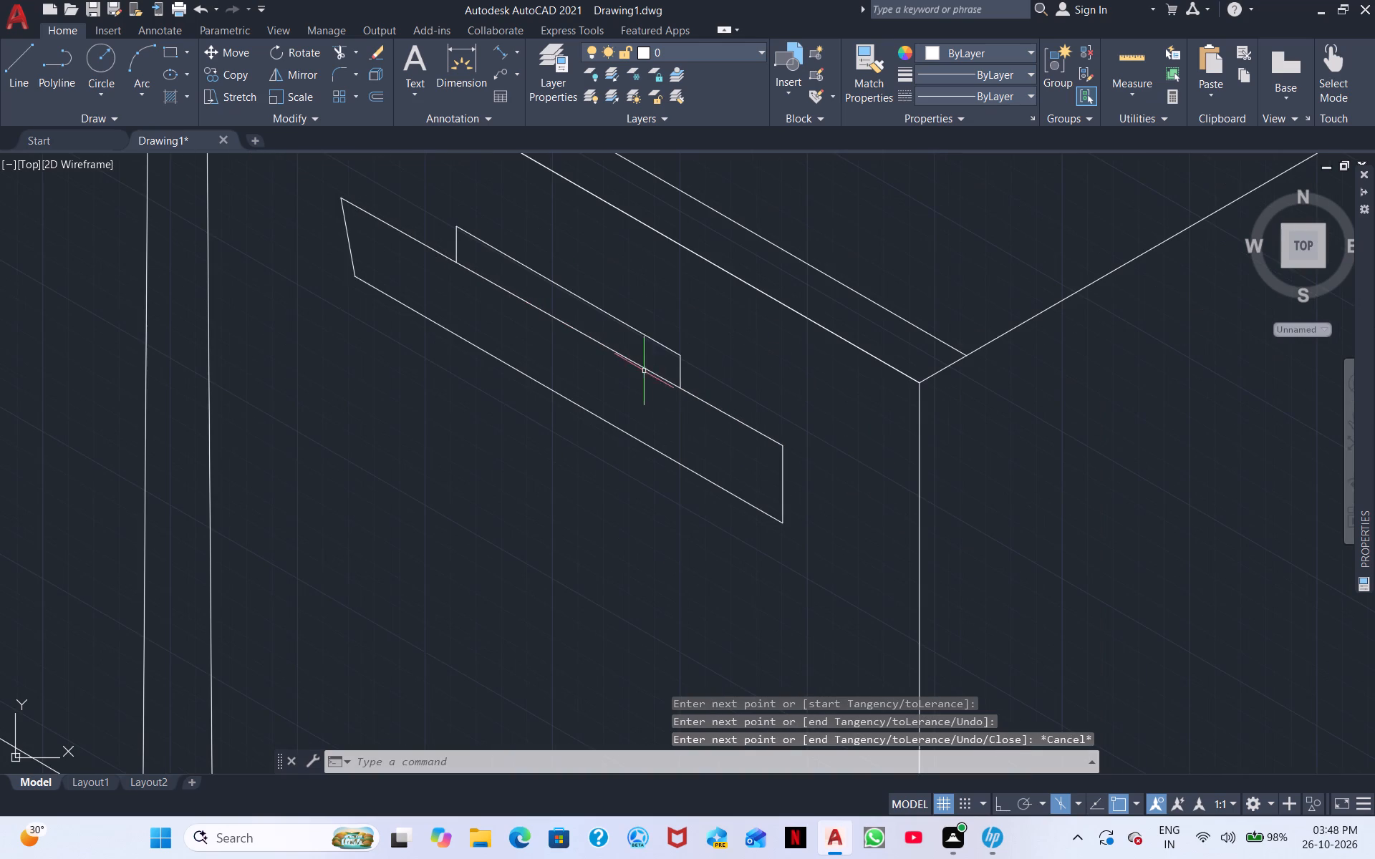
{"action": "middle_click_drag", "start_coordinate": [563, 442], "coordinate": [786, 510]}
{"action": "scroll", "coordinate": [574, 456], "scroll_direction": "down", "scroll_amount": 1}
{"action": "scroll", "coordinate": [786, 505], "scroll_direction": "down", "scroll_amount": 1}
{"action": "scroll", "coordinate": [709, 512], "scroll_direction": "down", "scroll_amount": 3}
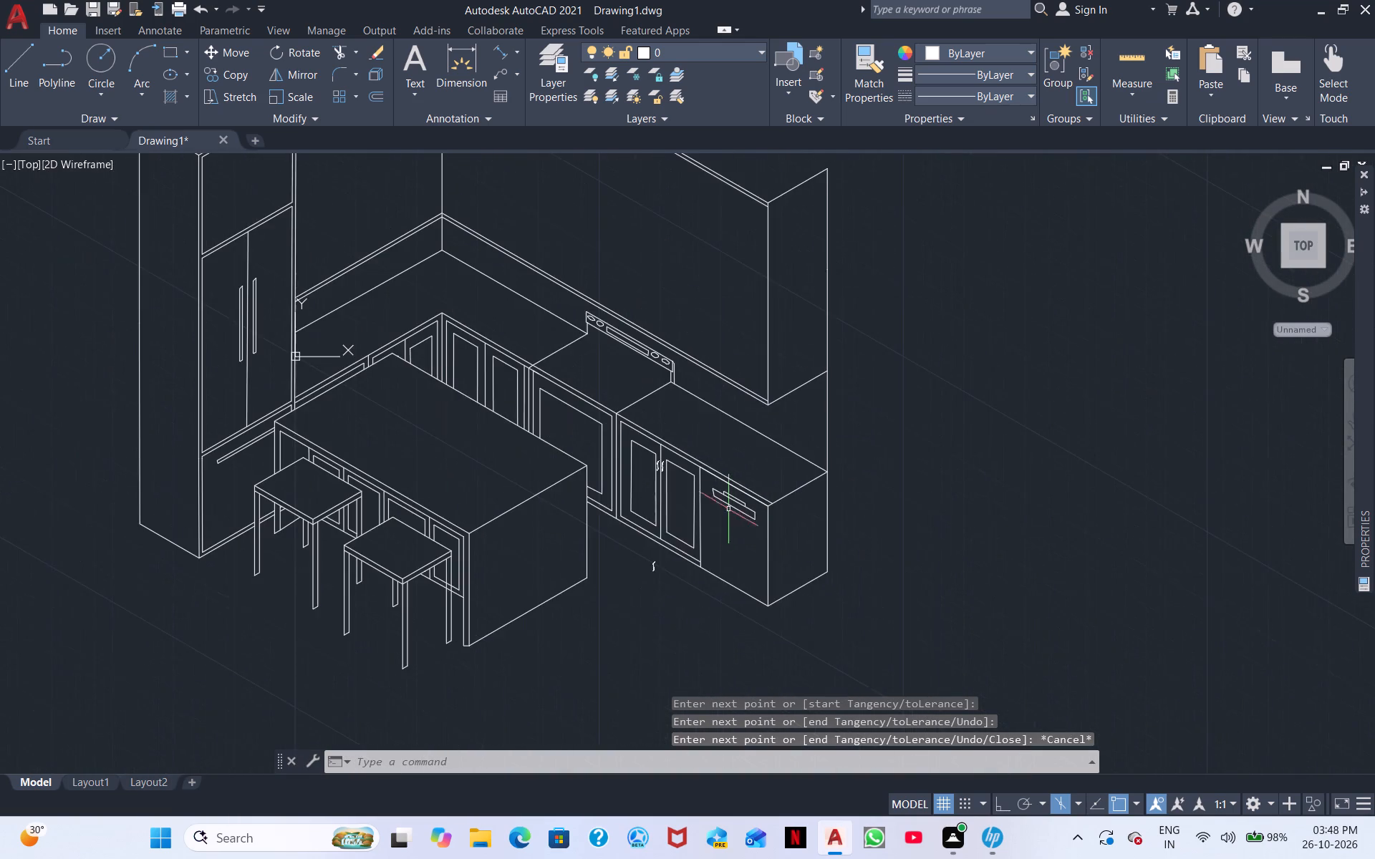
{"action": "middle_click_drag", "start_coordinate": [576, 505], "coordinate": [690, 618]}
{"action": "middle_click_drag", "start_coordinate": [522, 379], "coordinate": [599, 512]}
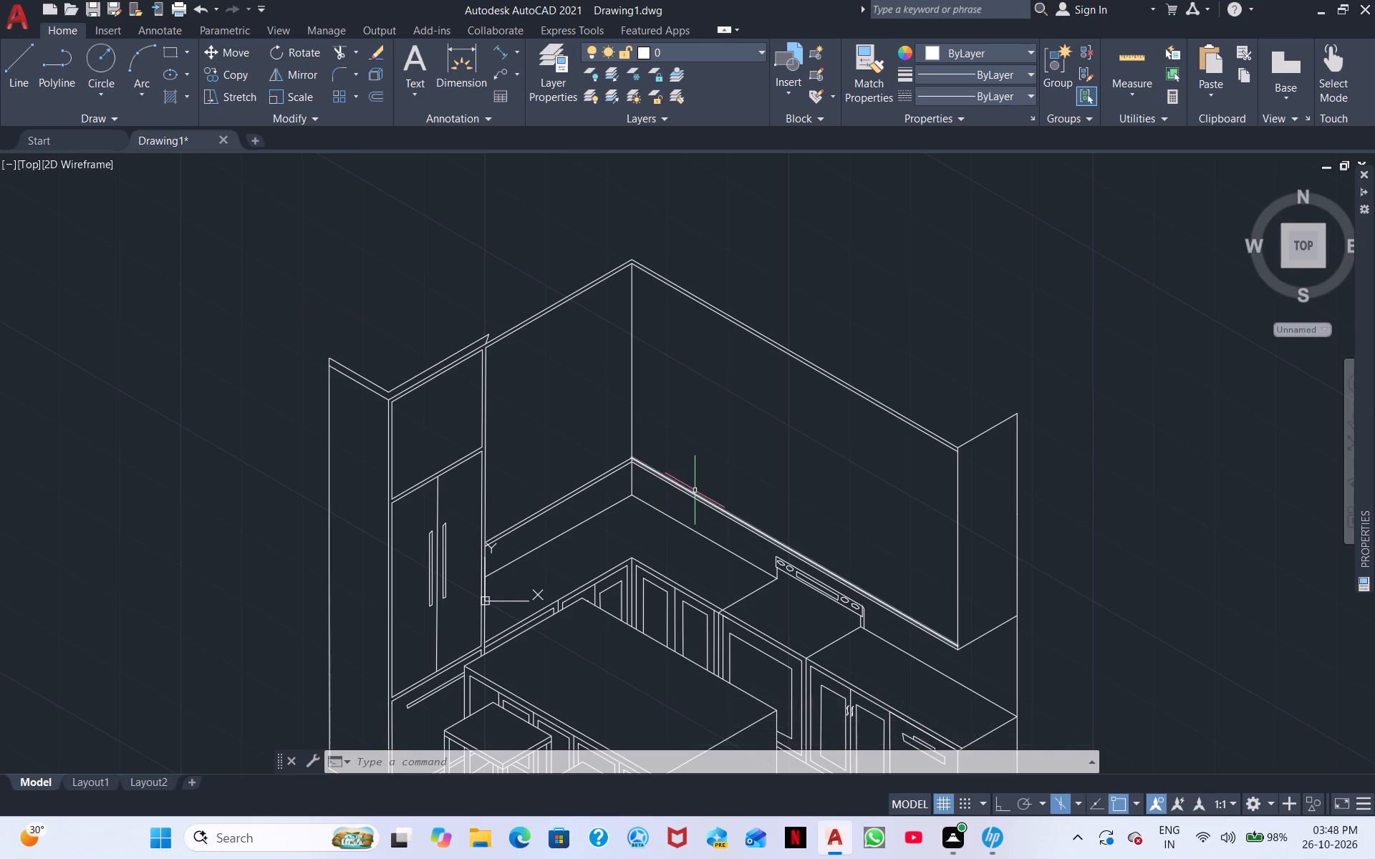
{"action": "scroll", "coordinate": [685, 486], "scroll_direction": "up", "scroll_amount": 3}
{"action": "scroll", "coordinate": [685, 486], "scroll_direction": "down", "scroll_amount": 2}
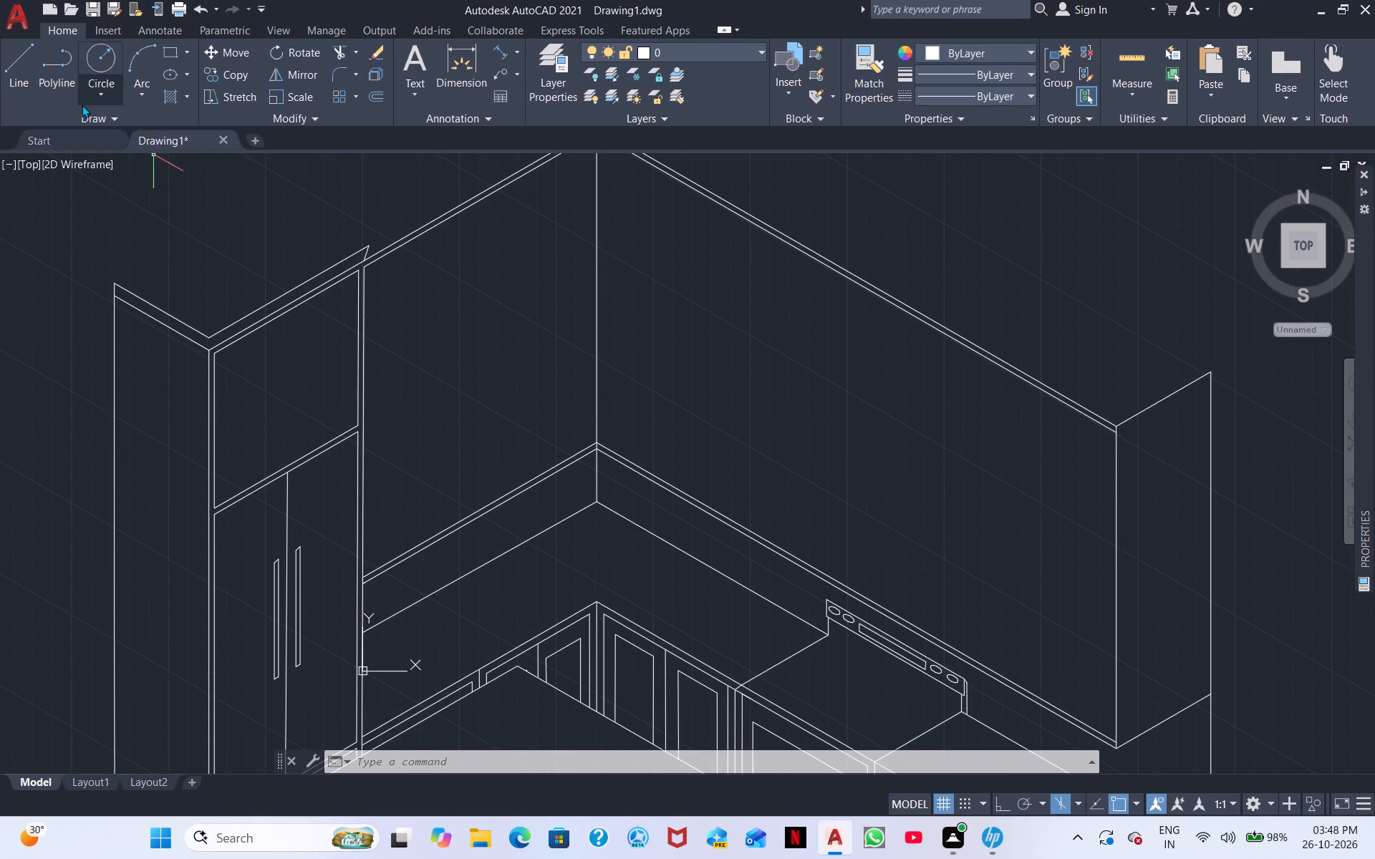
{"action": "left_click", "coordinate": [21, 53]}
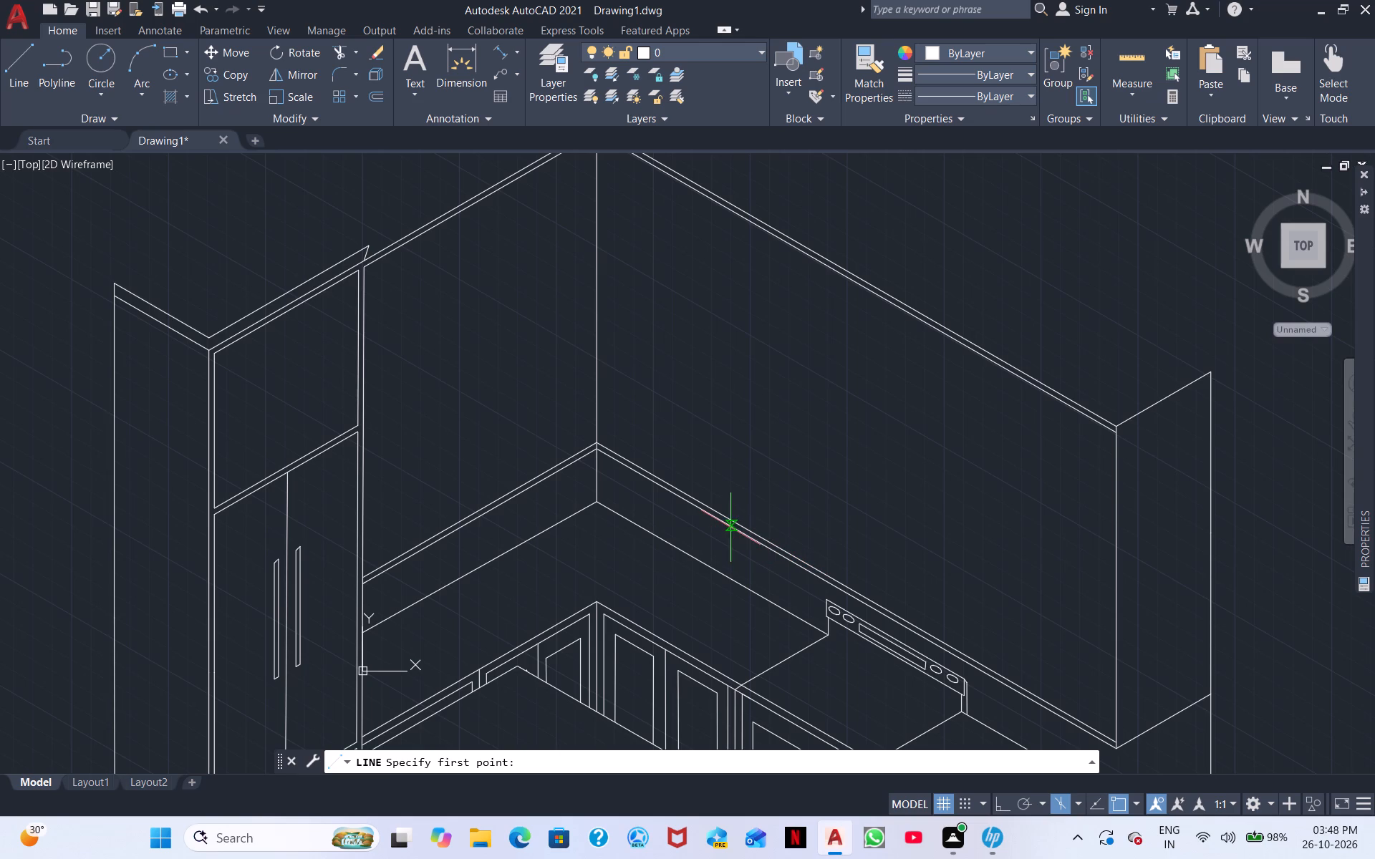
{"action": "scroll", "coordinate": [734, 533], "scroll_direction": "up", "scroll_amount": 2}
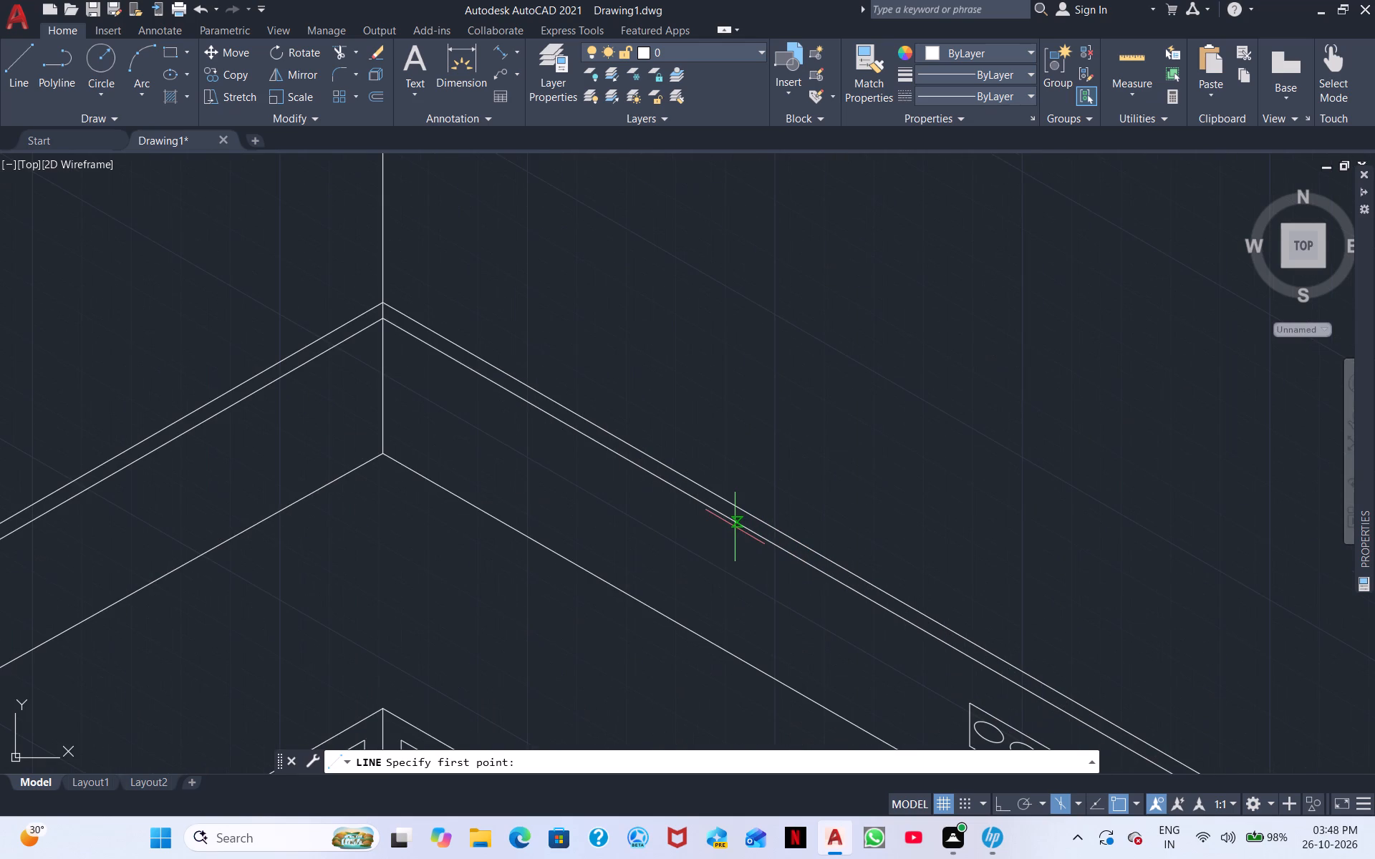
{"action": "left_click", "coordinate": [785, 535]}
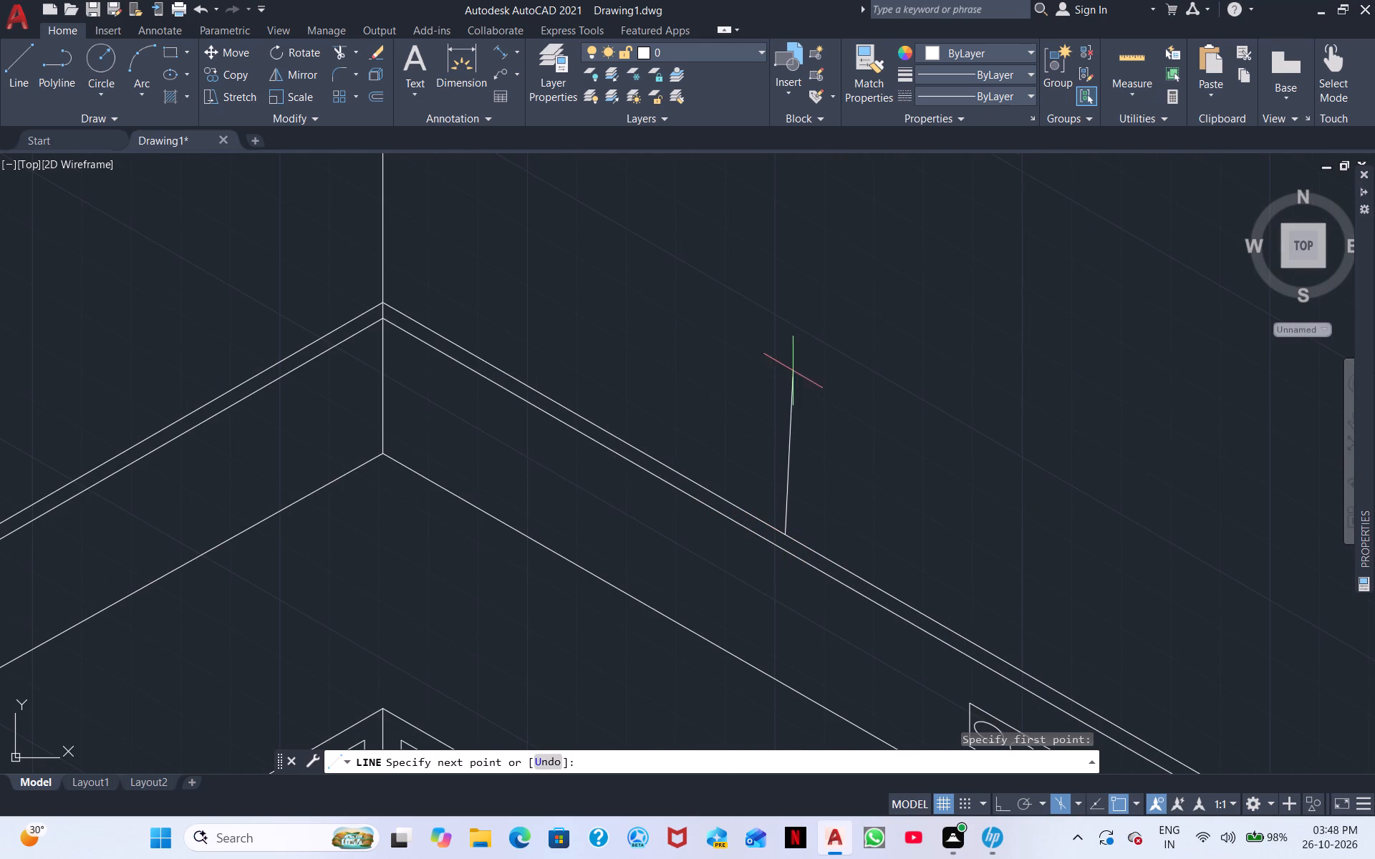
{"action": "left_click", "coordinate": [997, 798]}
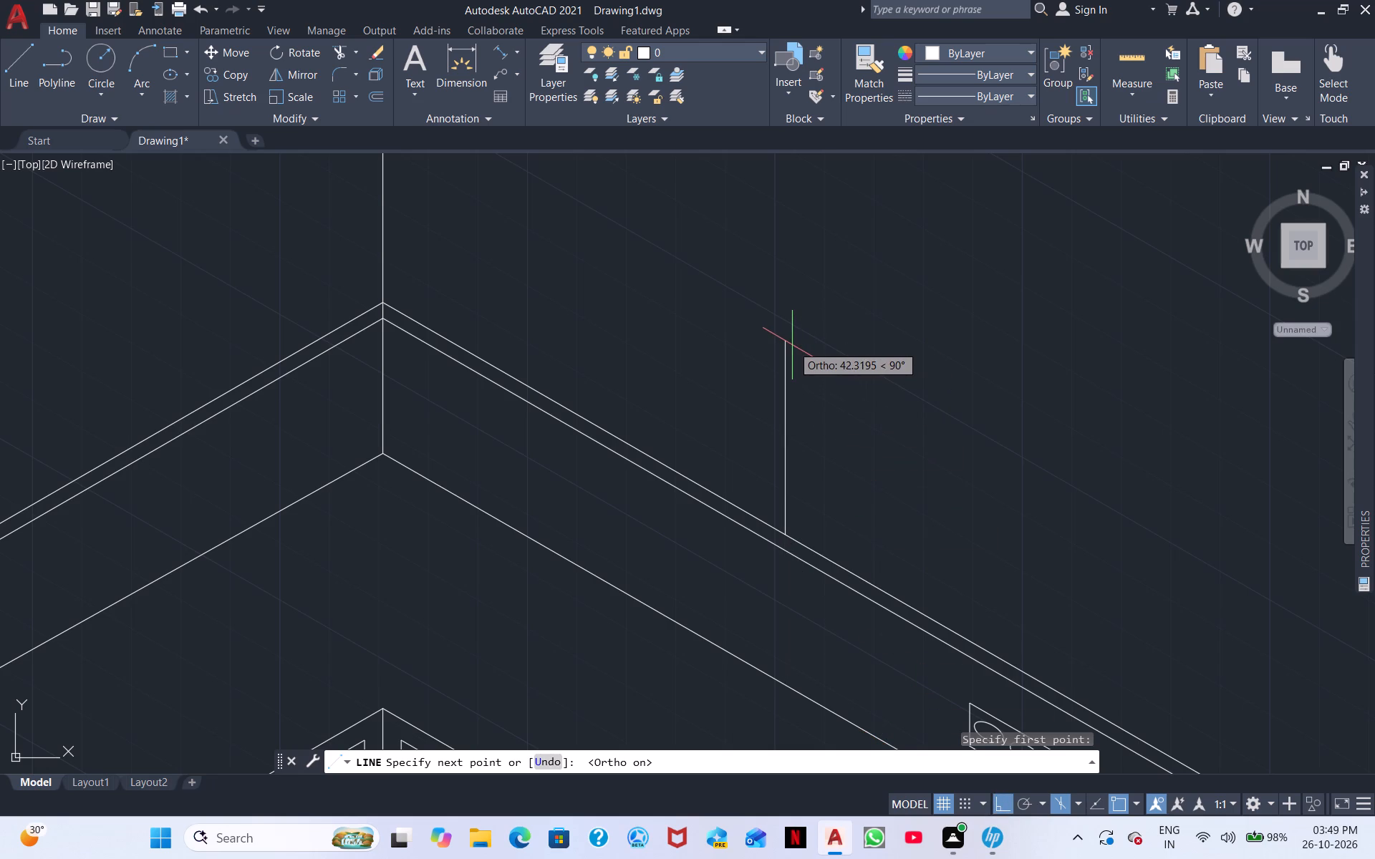
{"action": "type", "text": "50"}
{"action": "key", "text": "Return"}
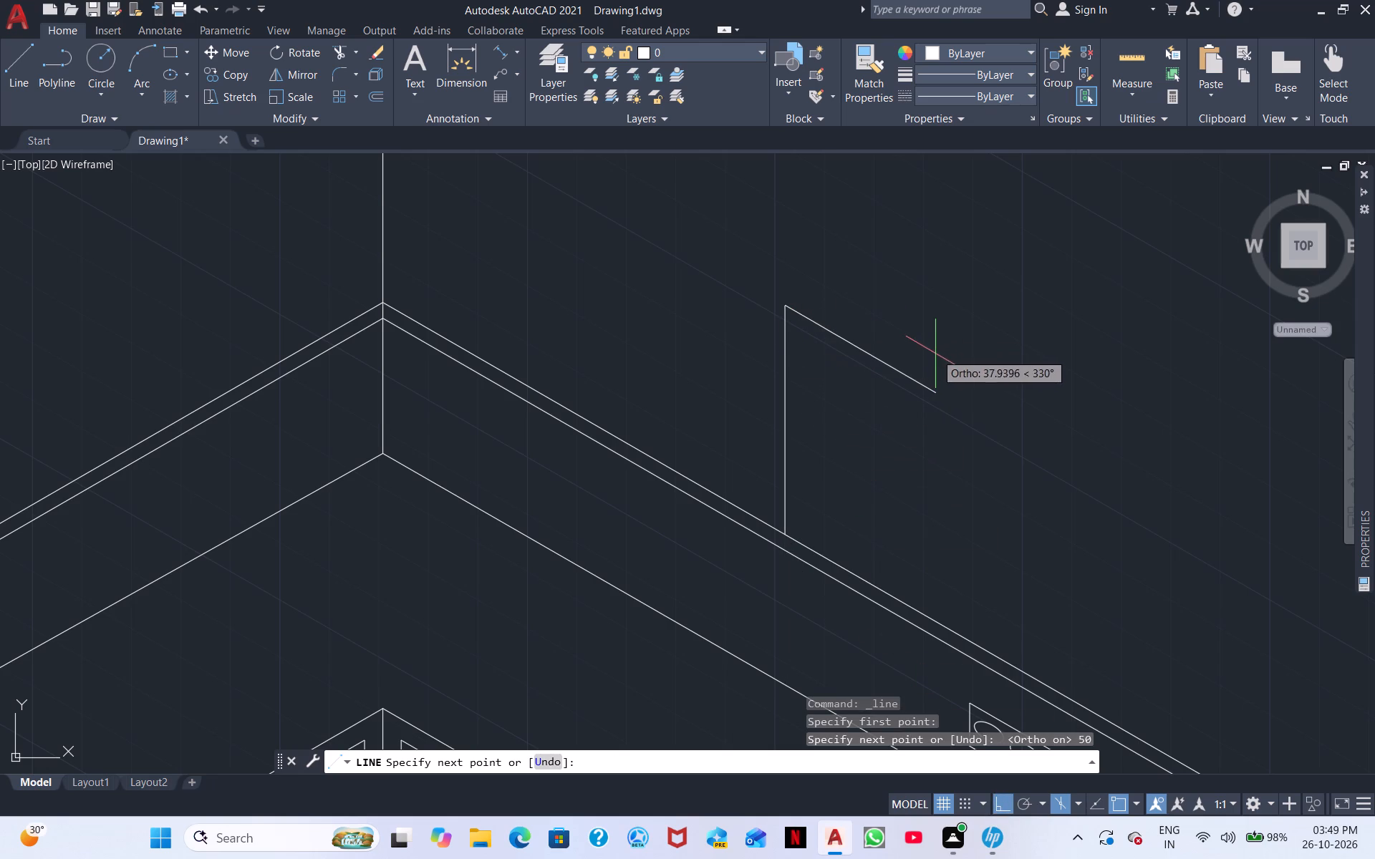
Complete the outline above the cooktop with an 80-unit slanted top edge, a vertical edge down to the cabinet's bottom edge, and a closing bottom line.
{"action": "middle_click_drag", "start_coordinate": [970, 399], "coordinate": [695, 323]}
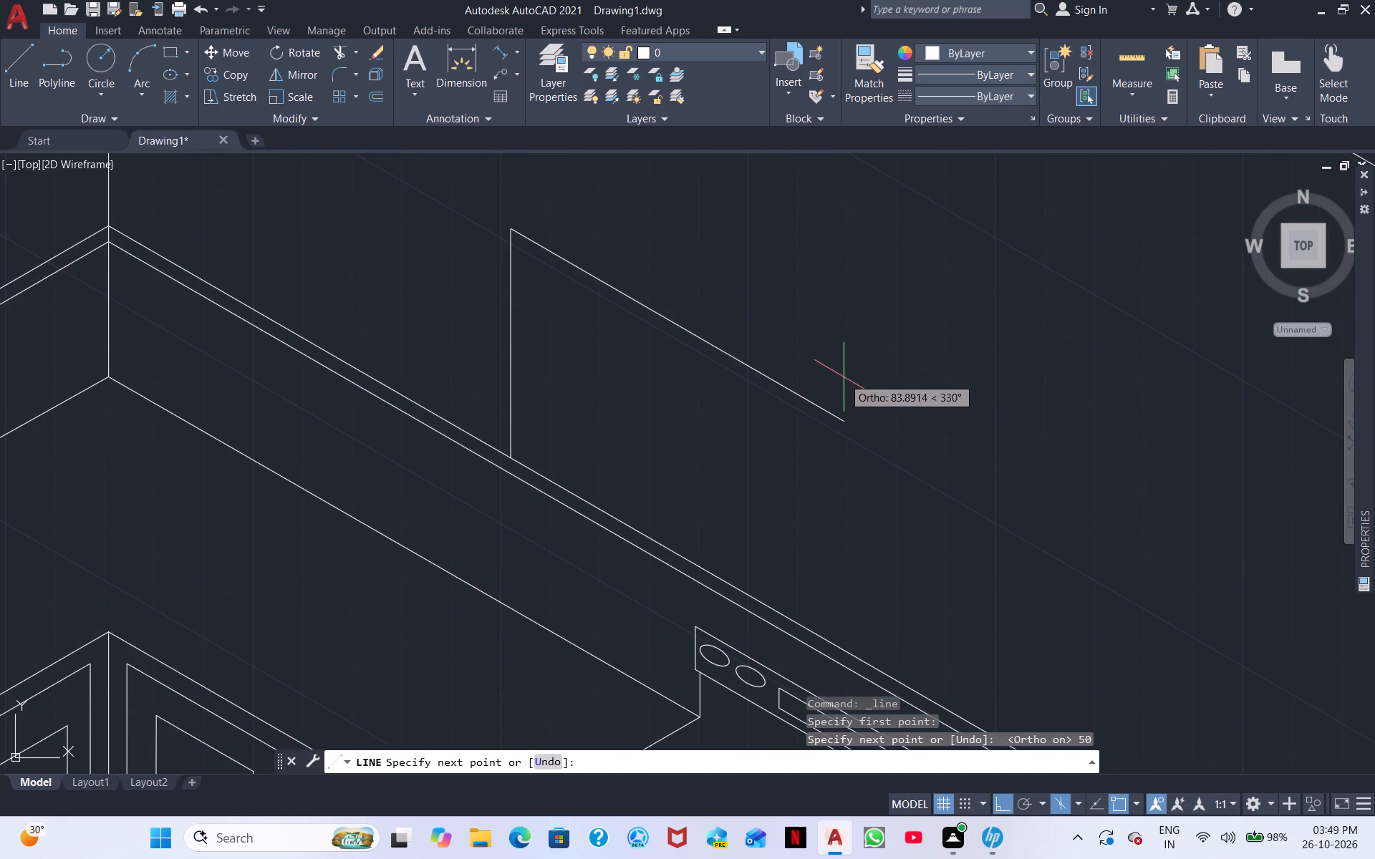
{"action": "scroll", "coordinate": [879, 397], "scroll_direction": "down", "scroll_amount": 2}
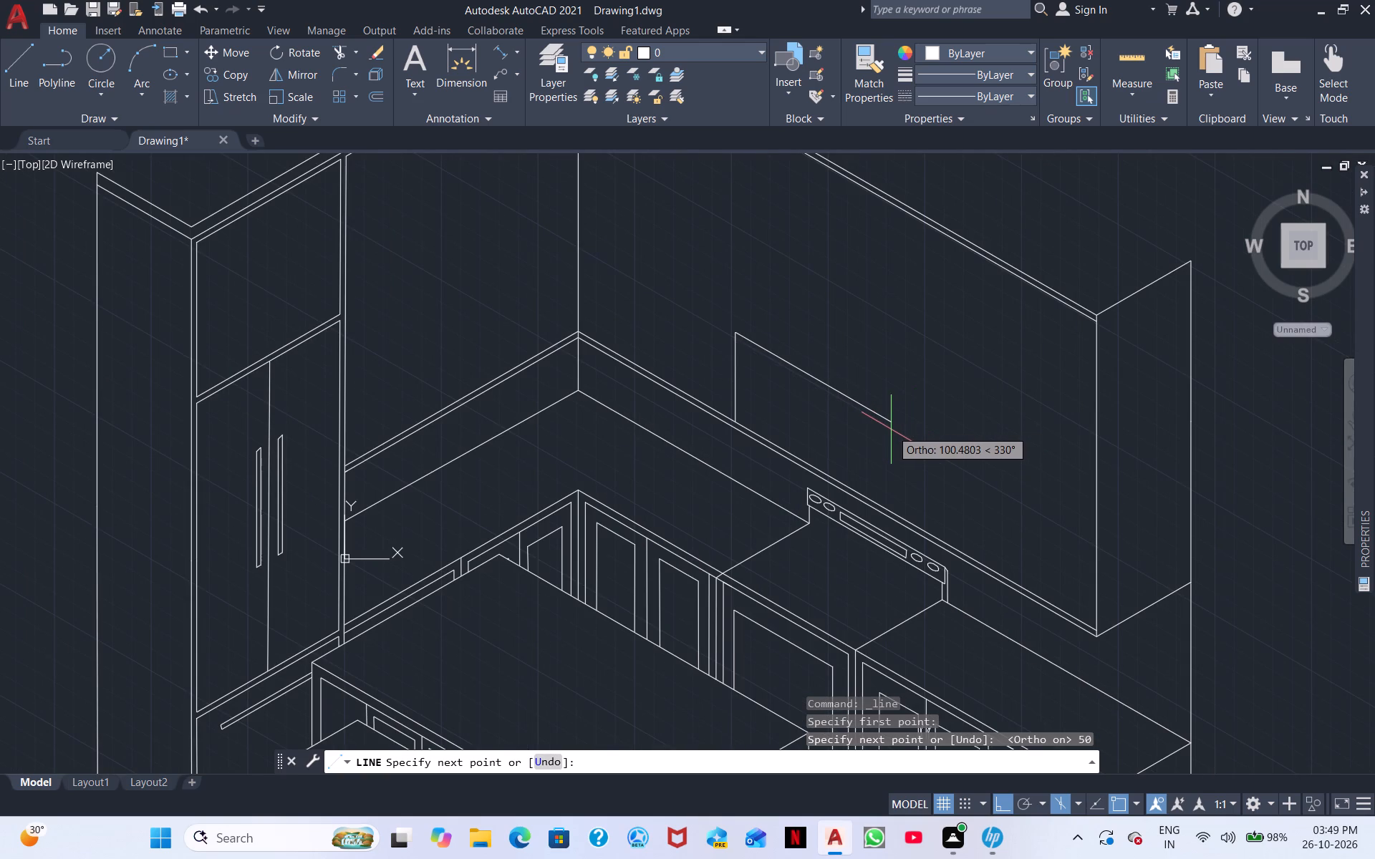
{"action": "type", "text": "80"}
{"action": "key", "text": "Return"}
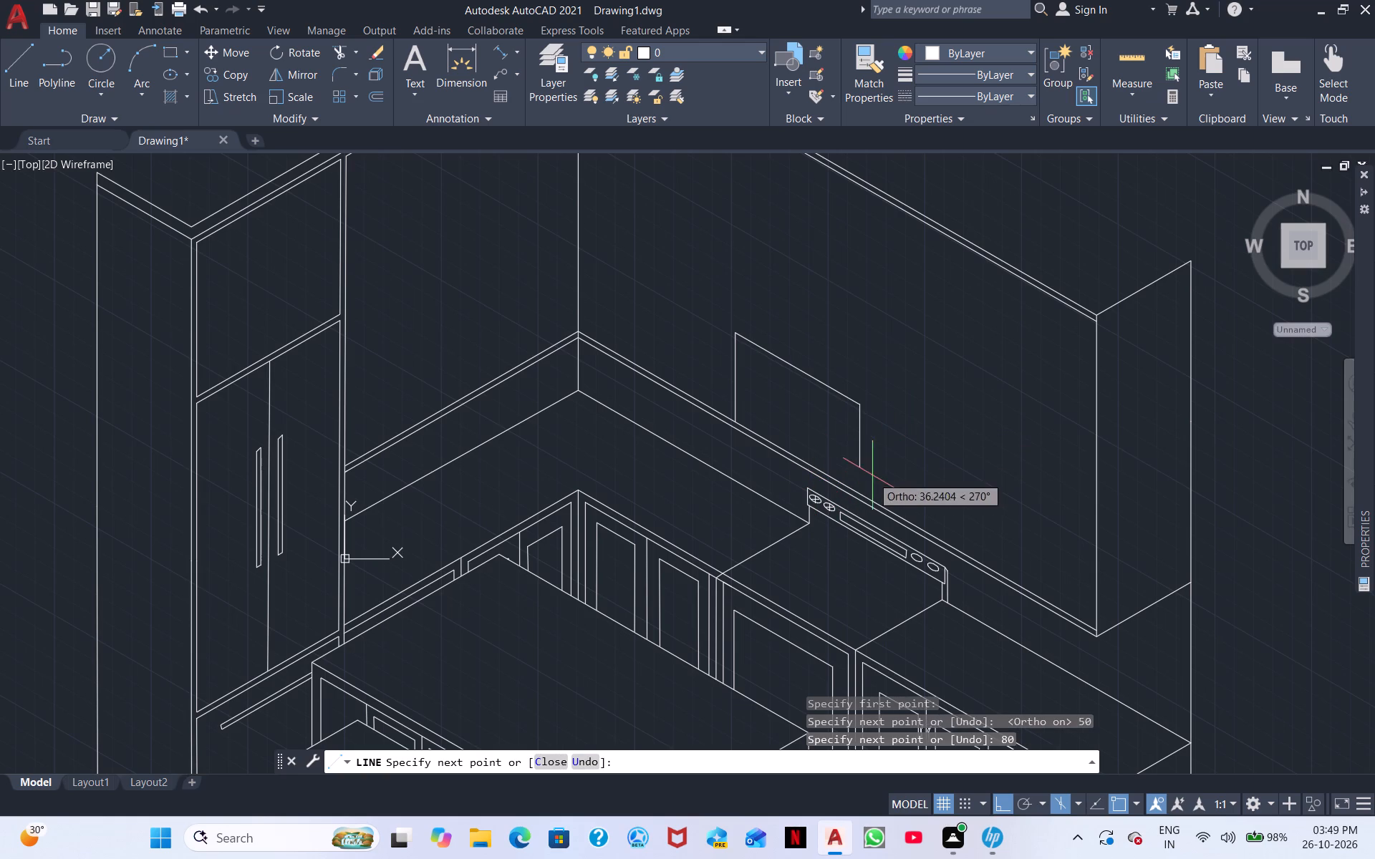
{"action": "middle_click_drag", "start_coordinate": [869, 470], "coordinate": [839, 493]}
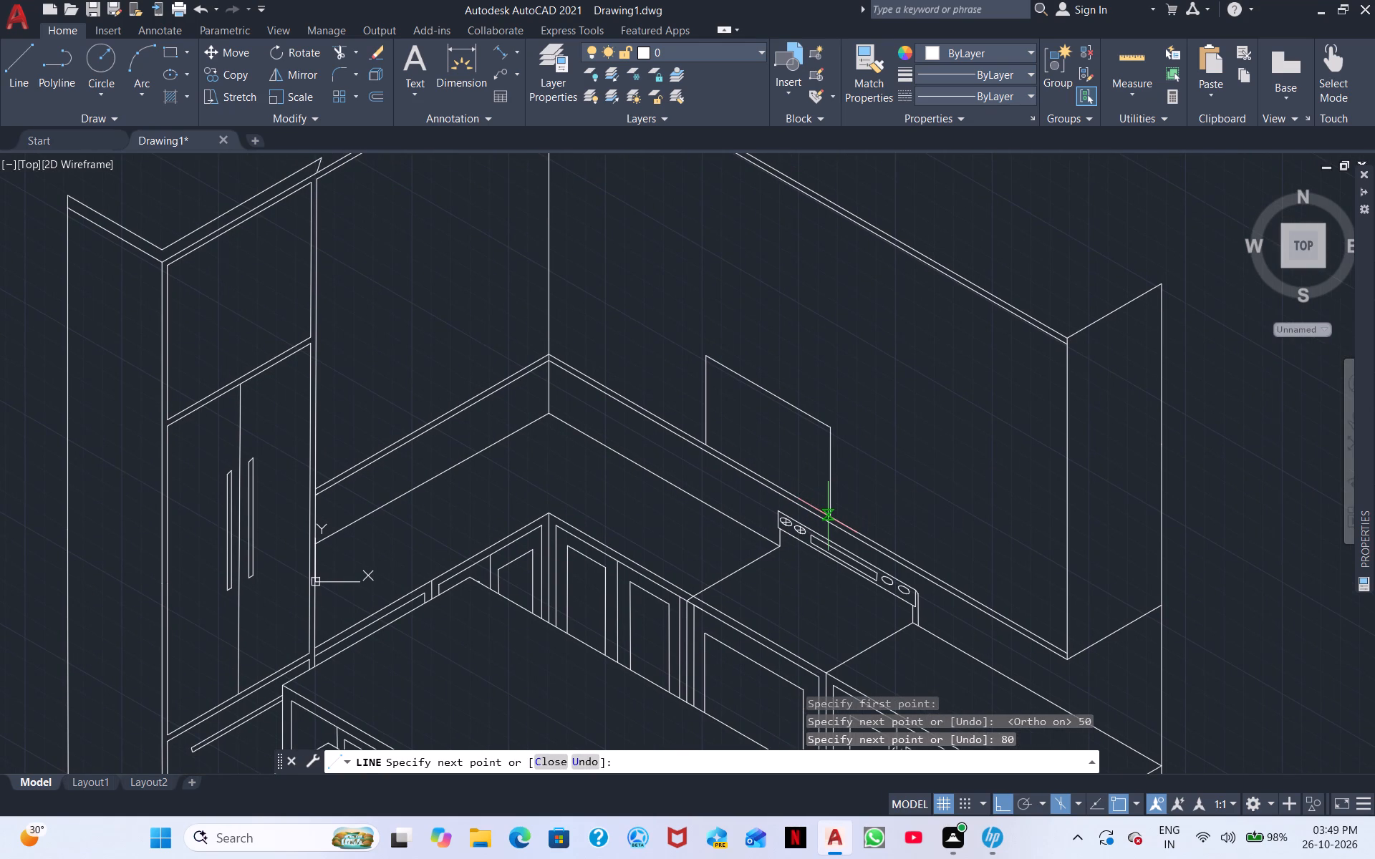
{"action": "scroll", "coordinate": [824, 520], "scroll_direction": "down", "scroll_amount": 1}
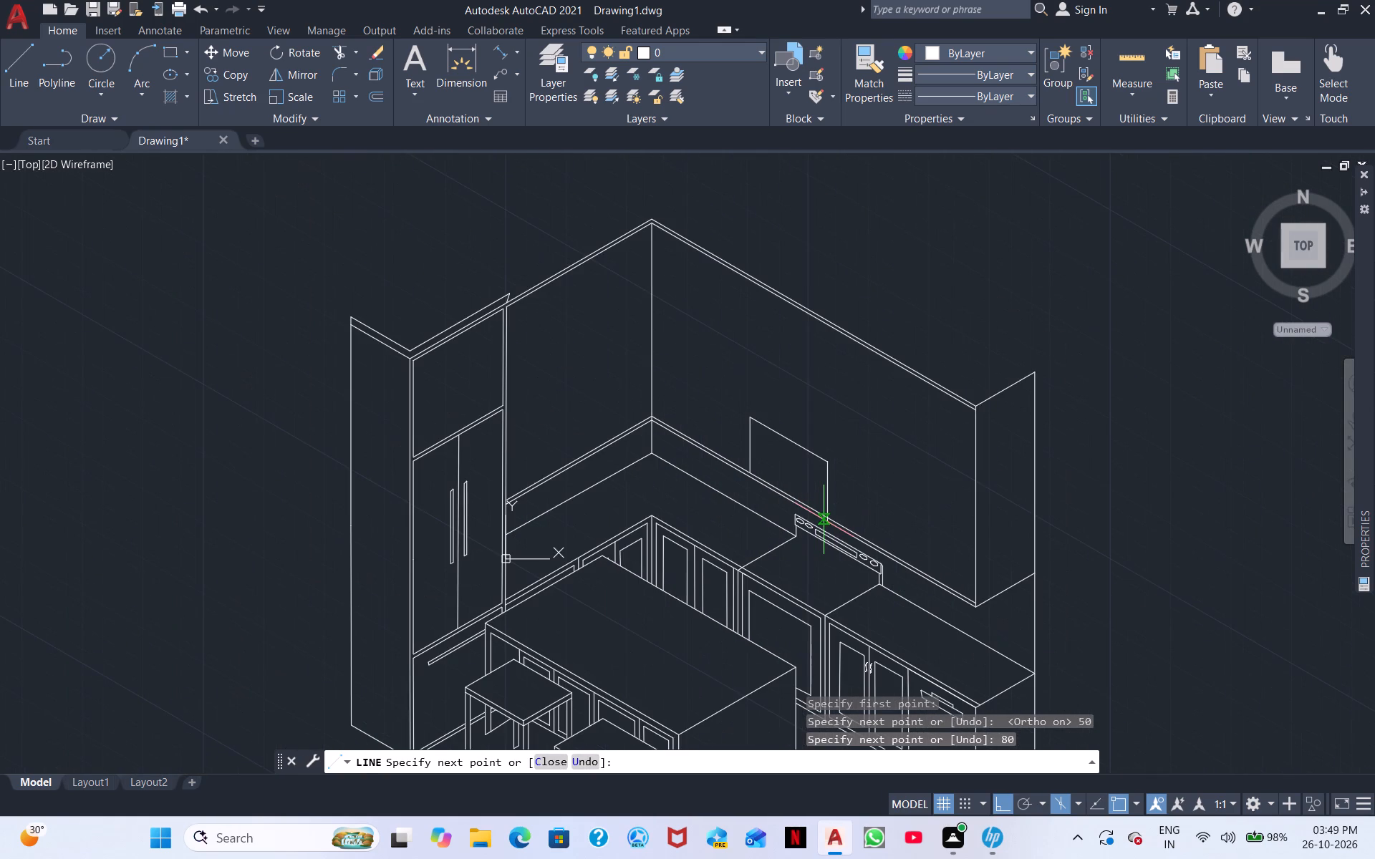
{"action": "scroll", "coordinate": [824, 520], "scroll_direction": "up", "scroll_amount": 2}
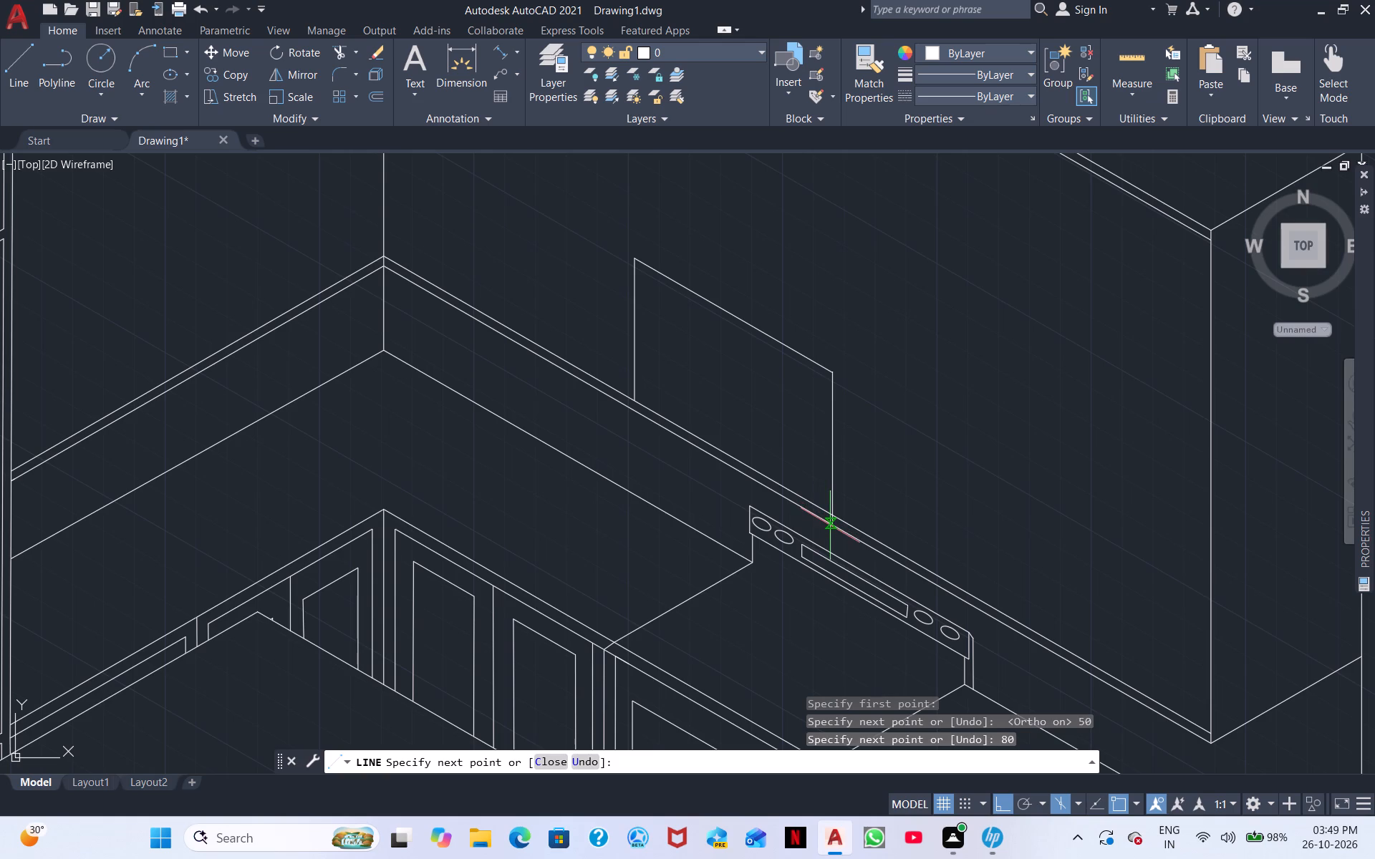
{"action": "scroll", "coordinate": [831, 525], "scroll_direction": "up", "scroll_amount": 1}
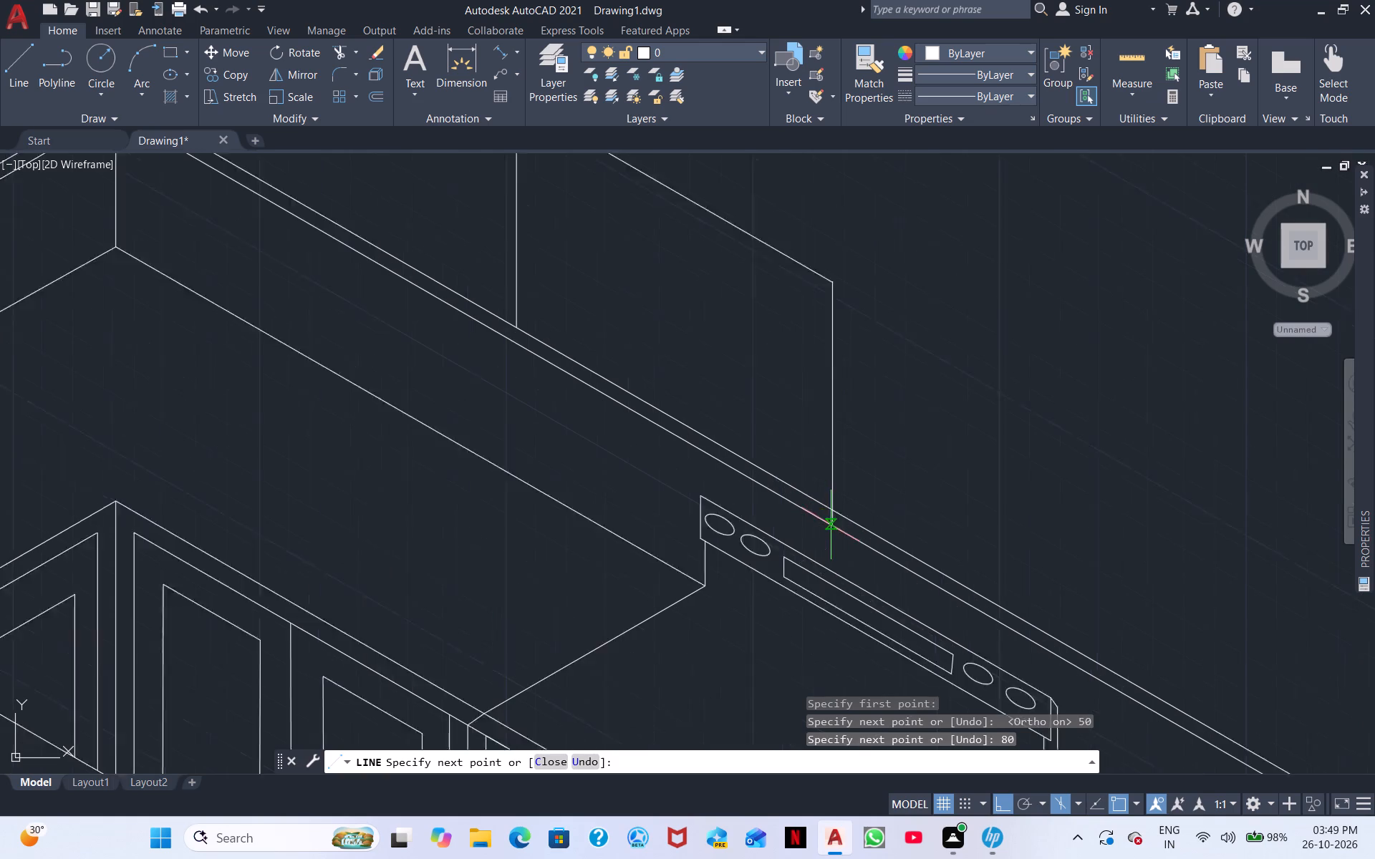
{"action": "scroll", "coordinate": [831, 525], "scroll_direction": "up", "scroll_amount": 2}
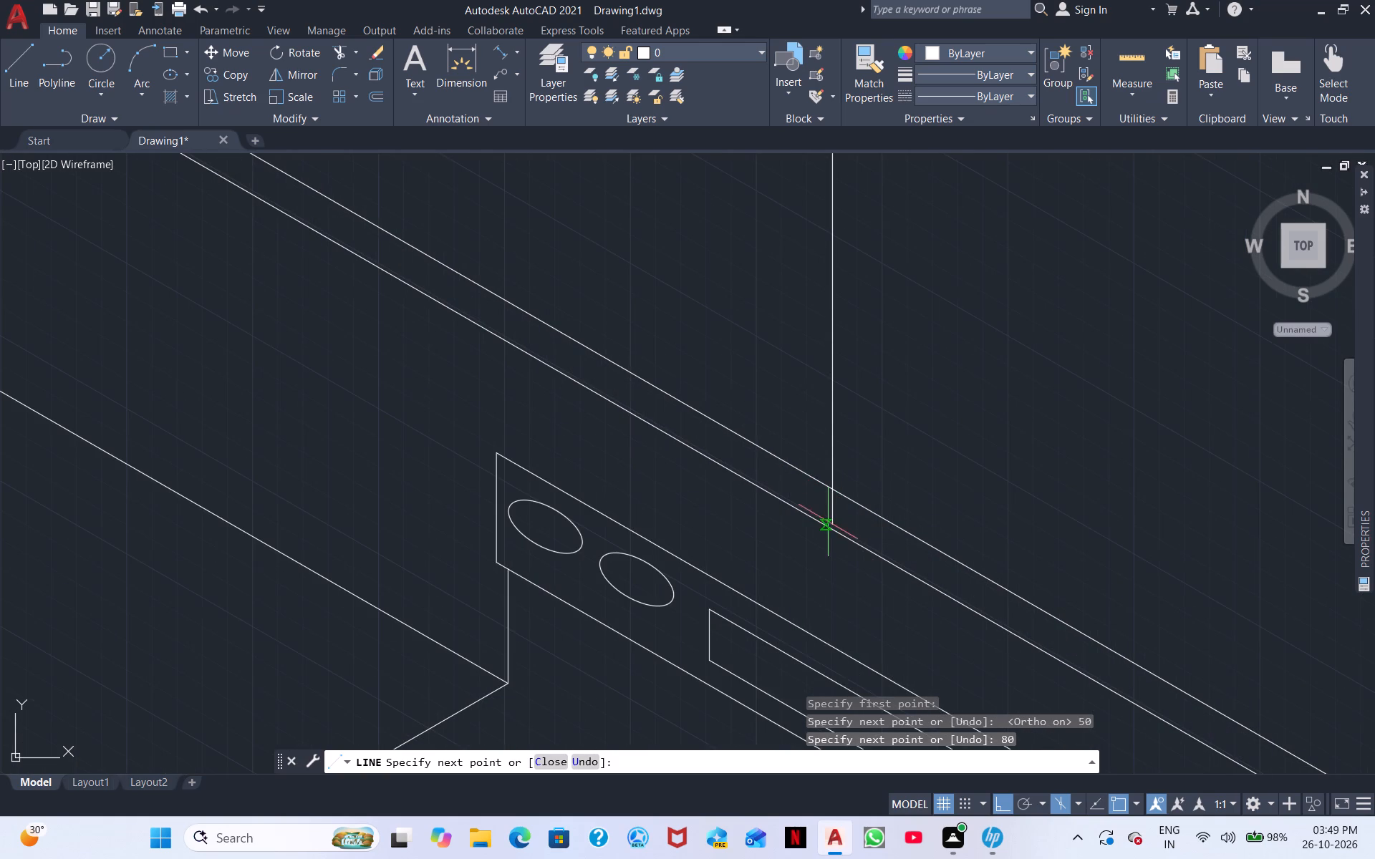
{"action": "left_click", "coordinate": [831, 530]}
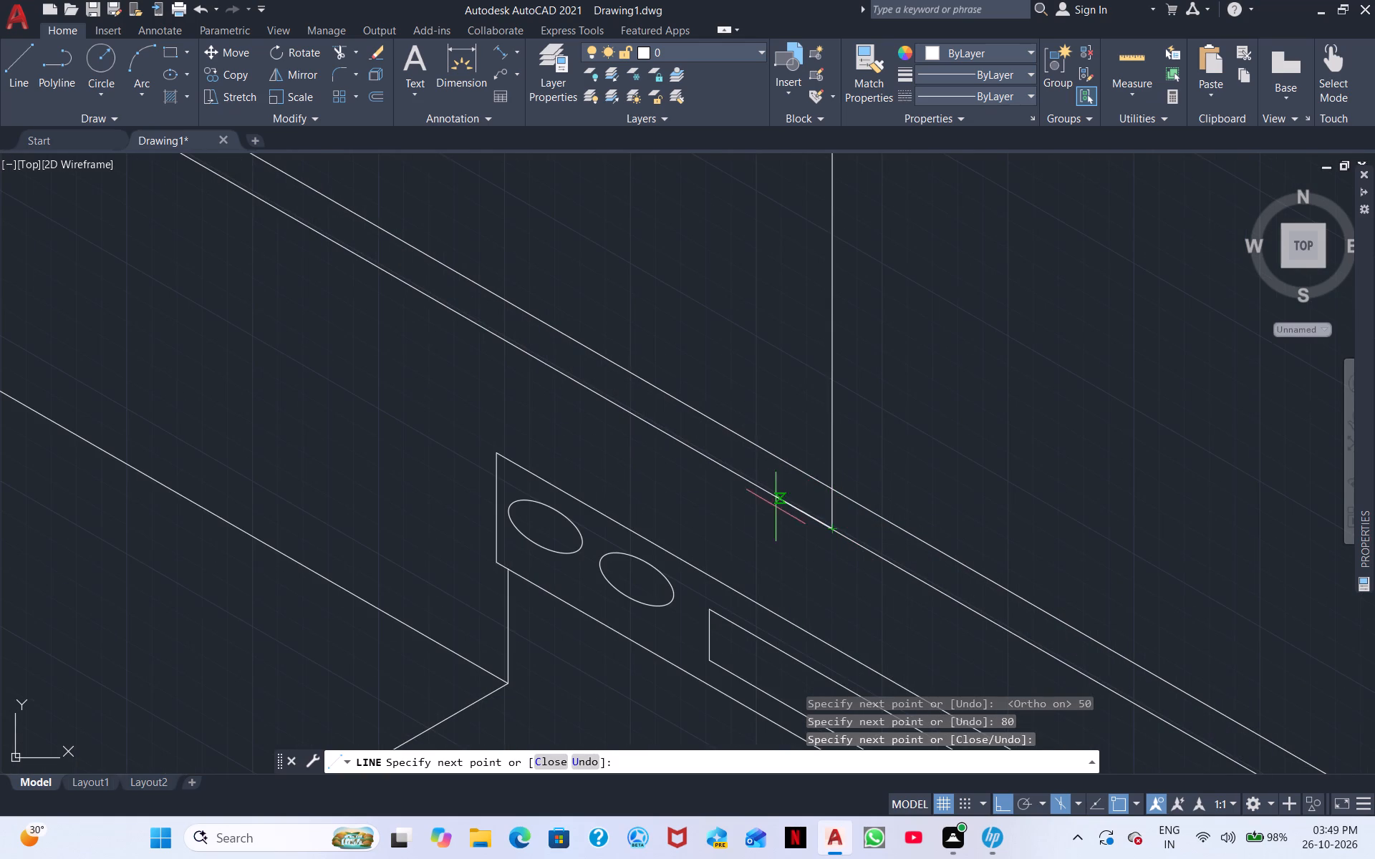
{"action": "middle_click_drag", "start_coordinate": [412, 321], "coordinate": [1036, 540]}
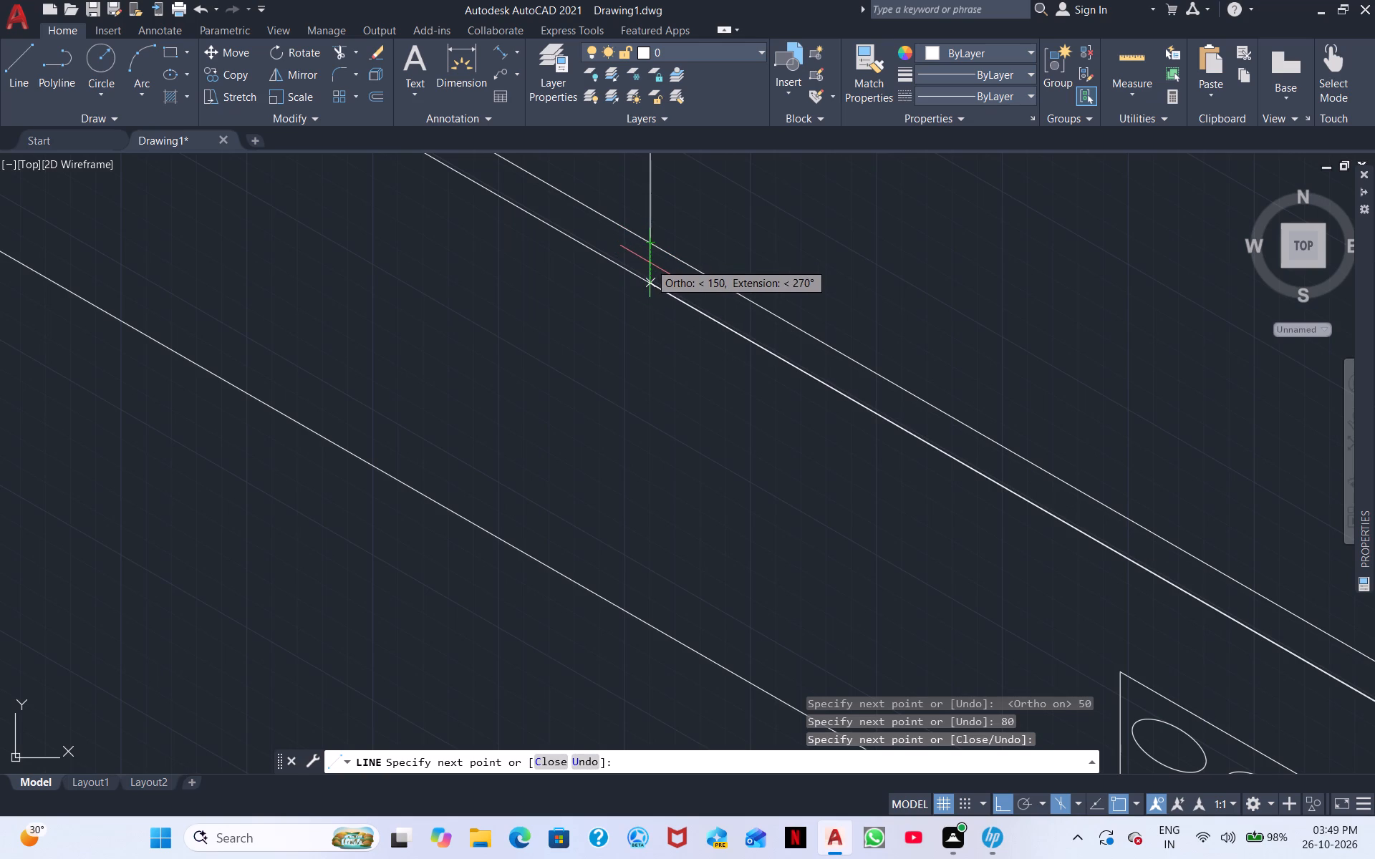
{"action": "left_click", "coordinate": [650, 263]}
{"action": "left_click", "coordinate": [650, 241]}
{"action": "key", "text": "Escape"}
Draw a narrow inner panel about 20 by 39 units inside the new outline, near its end above the cooktop controls.
{"action": "scroll", "coordinate": [700, 252], "scroll_direction": "down", "scroll_amount": 1}
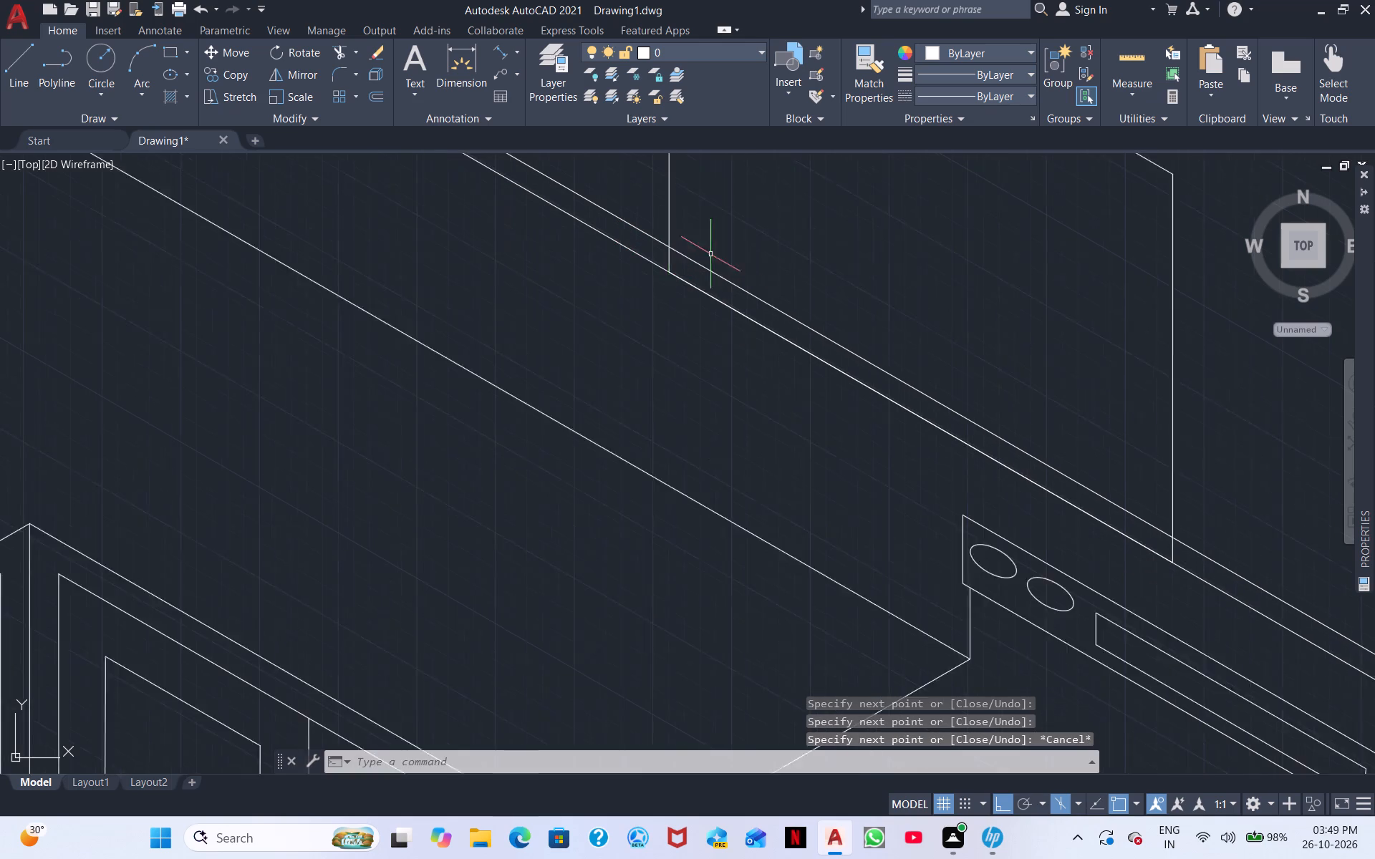
{"action": "scroll", "coordinate": [710, 254], "scroll_direction": "down", "scroll_amount": 1}
{"action": "middle_click_drag", "start_coordinate": [799, 286], "coordinate": [684, 253]}
{"action": "scroll", "coordinate": [680, 275], "scroll_direction": "down", "scroll_amount": 1}
{"action": "middle_click_drag", "start_coordinate": [747, 291], "coordinate": [784, 517]}
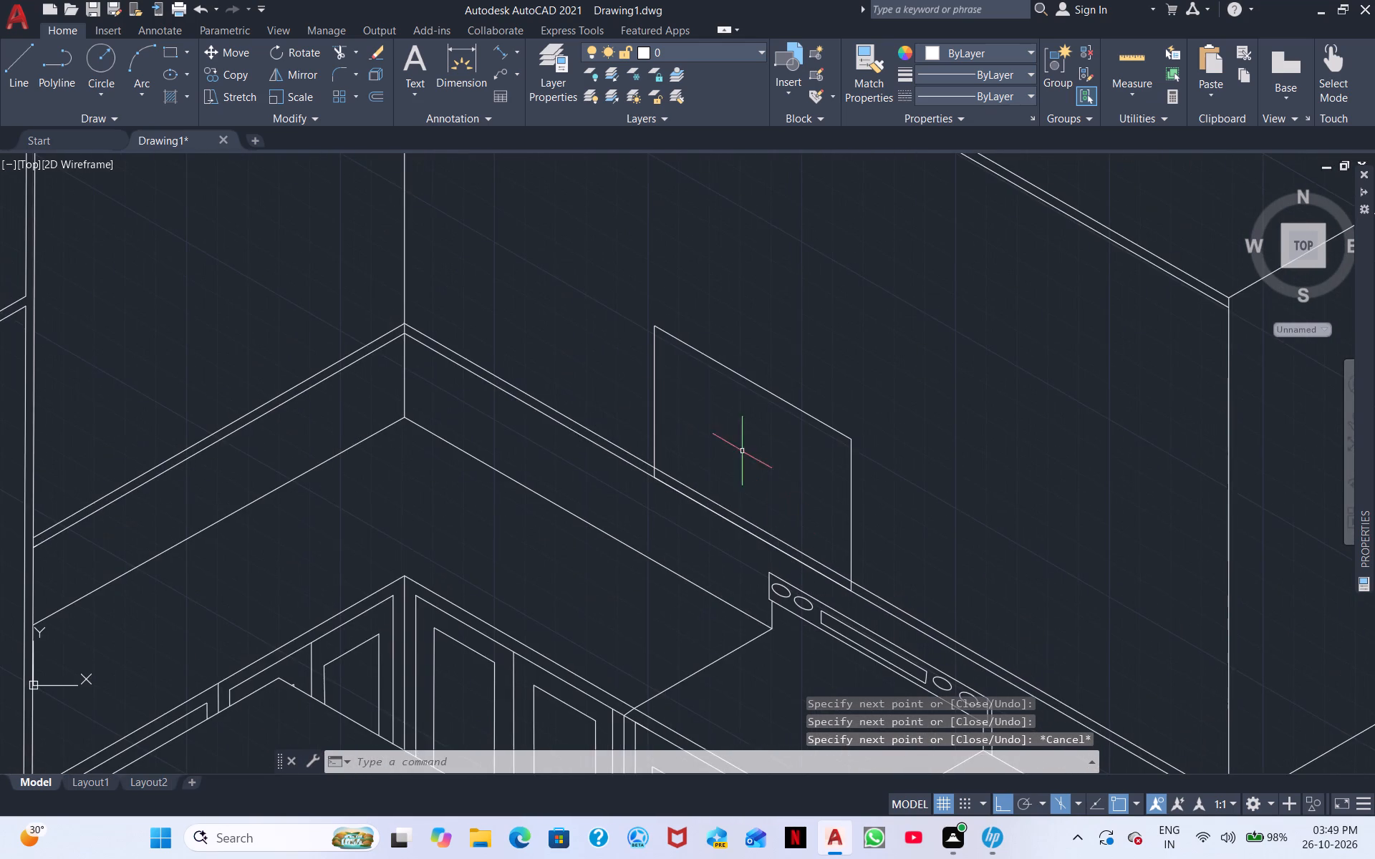
{"action": "scroll", "coordinate": [670, 370], "scroll_direction": "up", "scroll_amount": 1}
{"action": "middle_click_drag", "start_coordinate": [752, 391], "coordinate": [773, 441]}
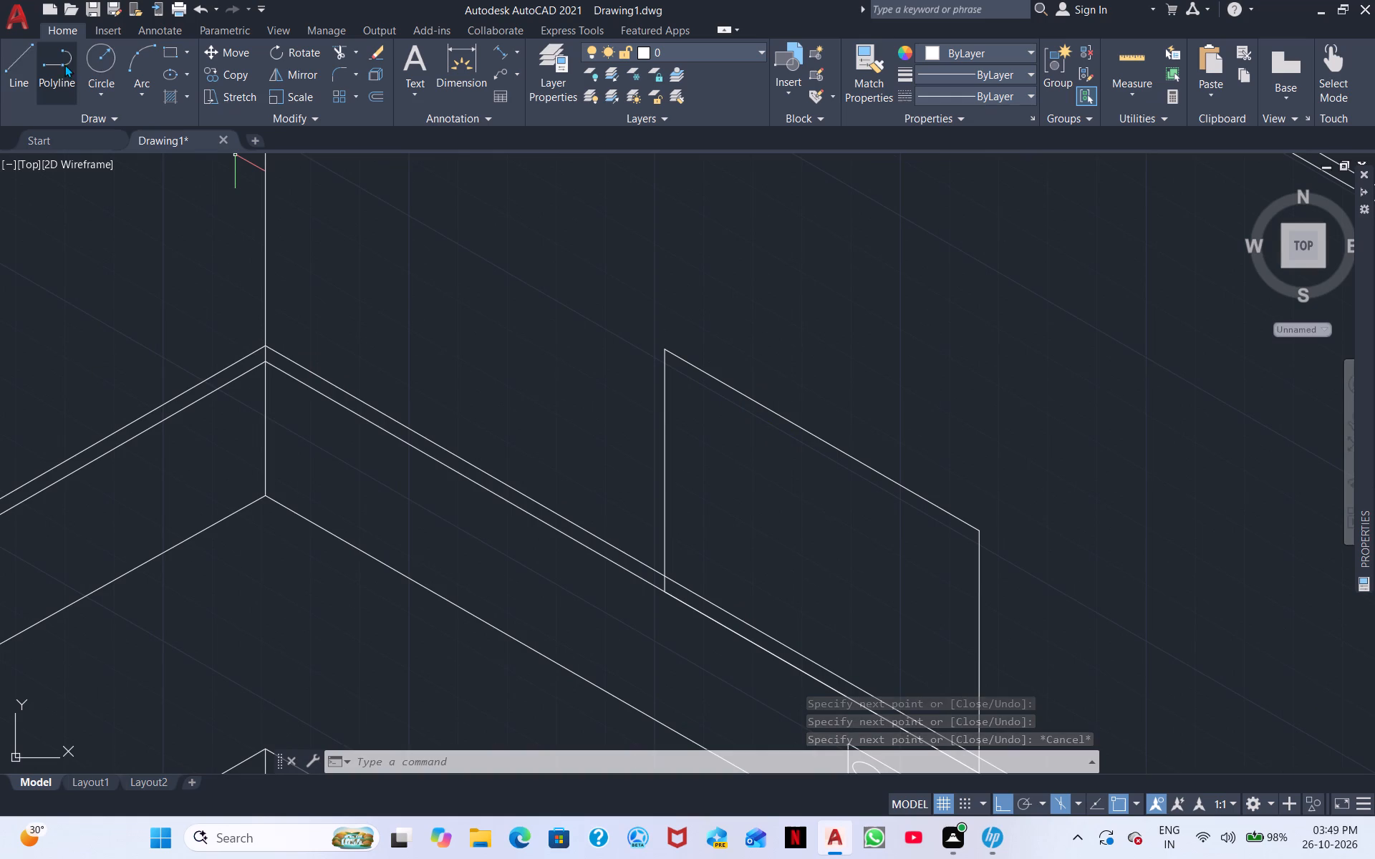
{"action": "left_click", "coordinate": [11, 54]}
{"action": "middle_click_drag", "start_coordinate": [770, 447], "coordinate": [883, 299]}
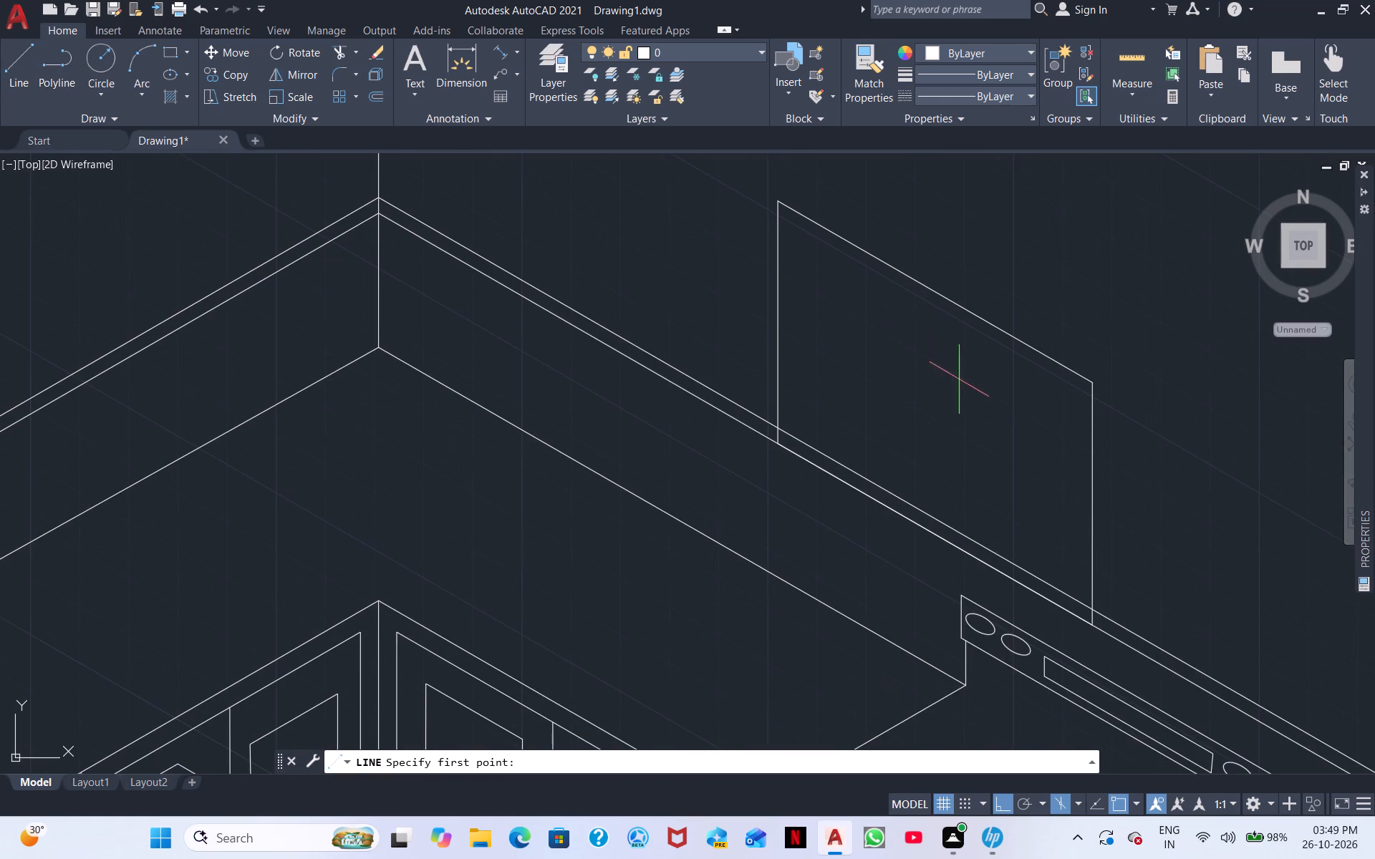
{"action": "scroll", "coordinate": [996, 361], "scroll_direction": "up", "scroll_amount": 1}
{"action": "middle_click_drag", "start_coordinate": [1002, 362], "coordinate": [1000, 346]}
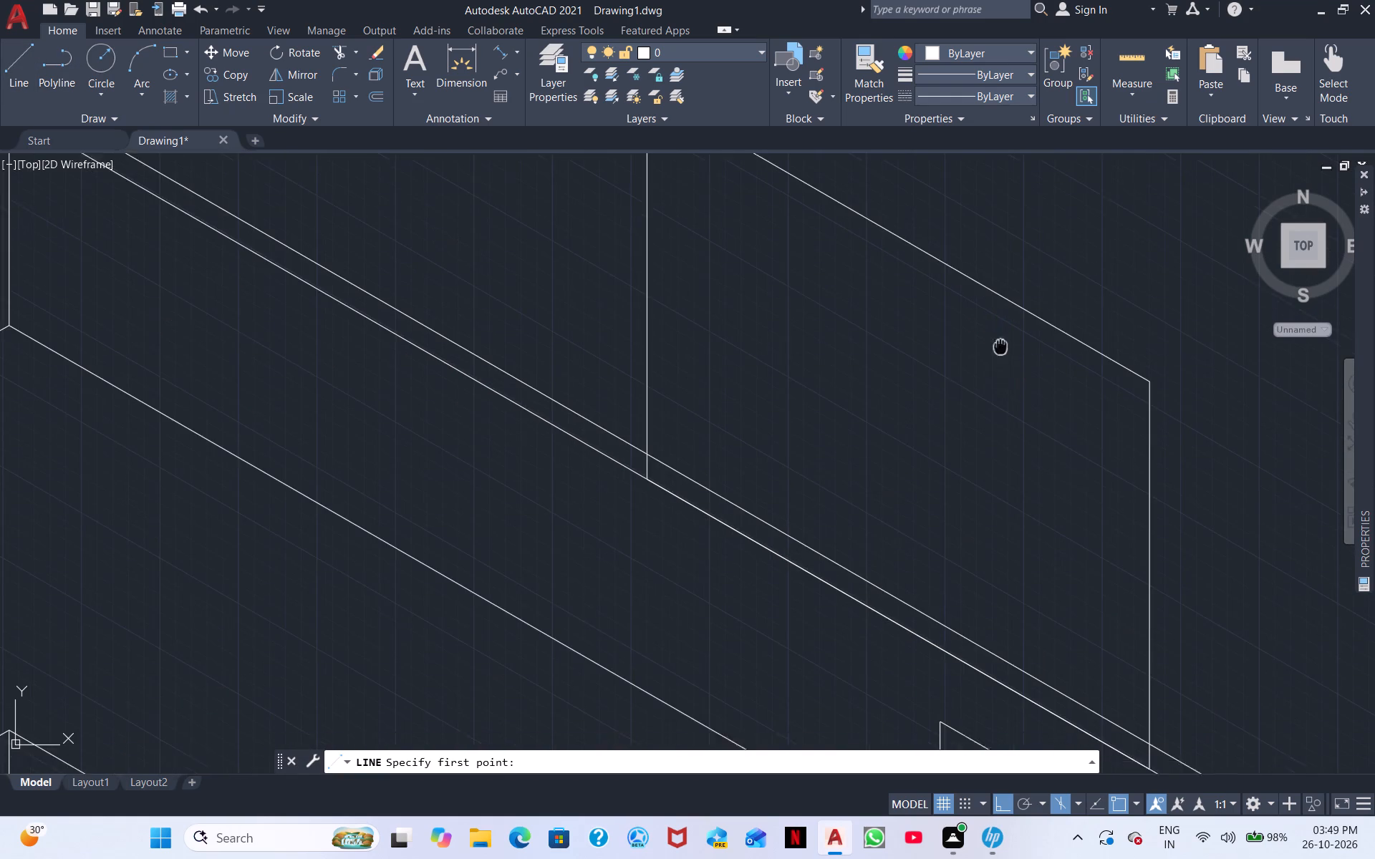
{"action": "middle_click_drag", "start_coordinate": [1000, 346], "coordinate": [919, 234]}
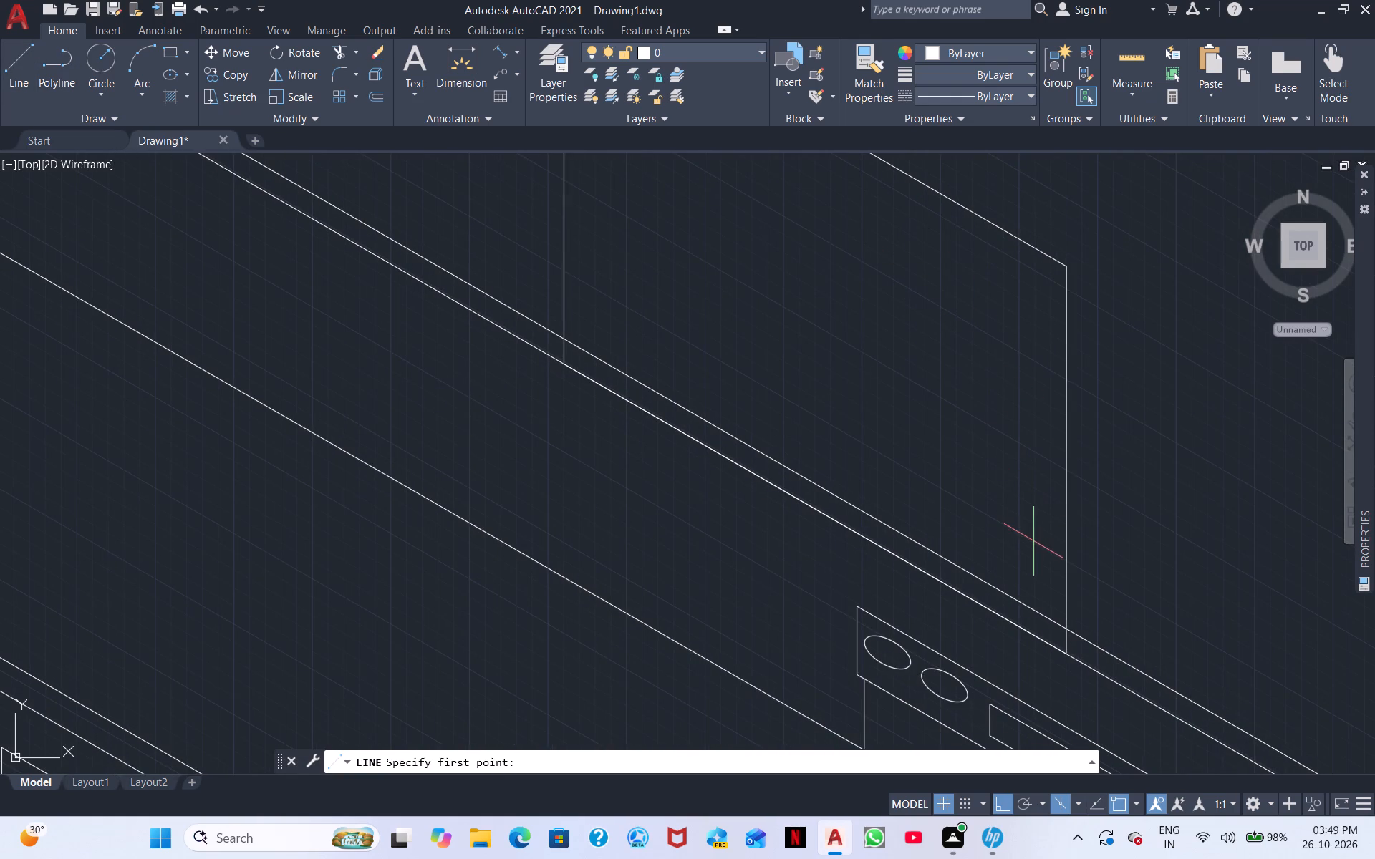
{"action": "left_click", "coordinate": [918, 510]}
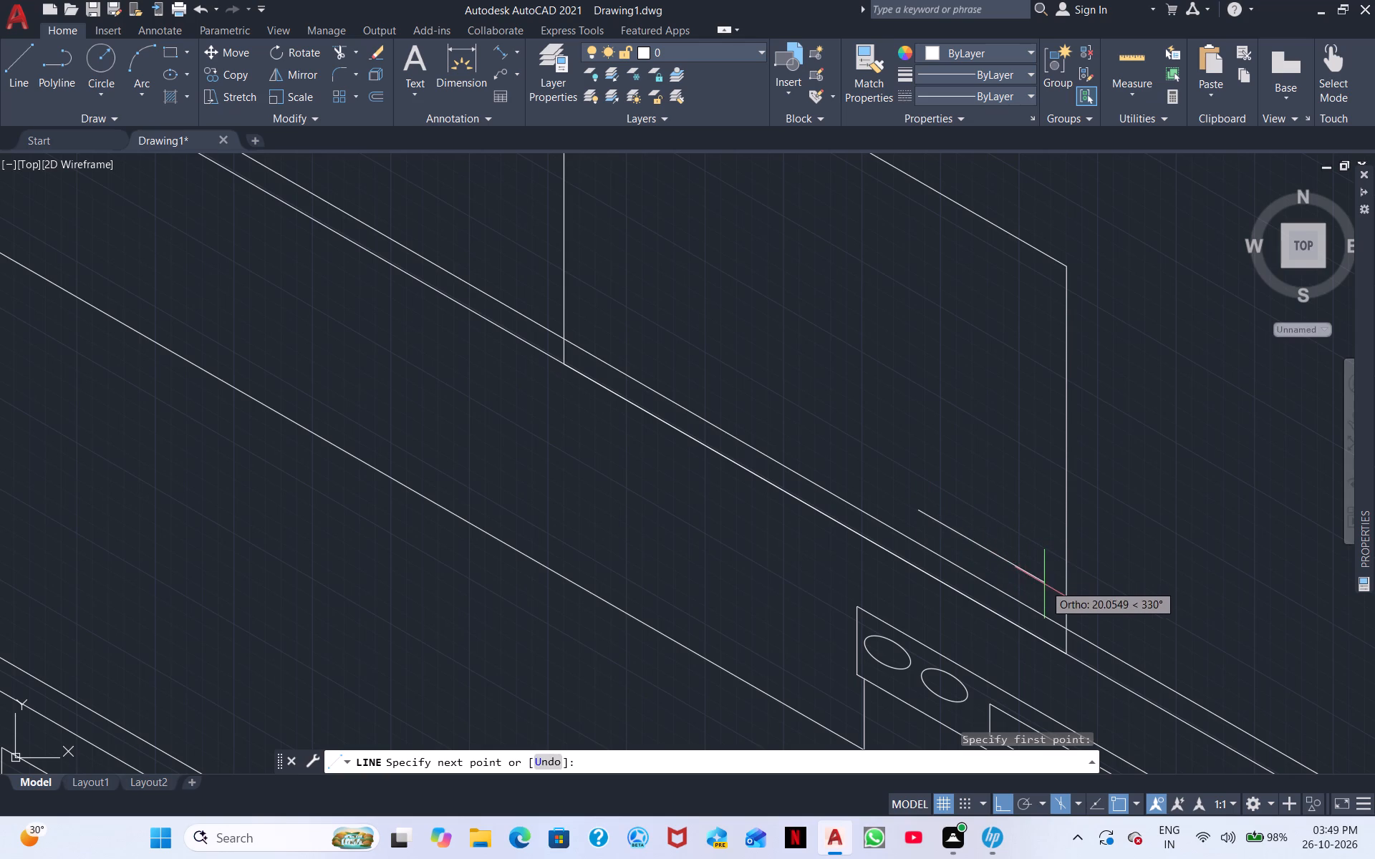
{"action": "left_click", "coordinate": [1044, 584]}
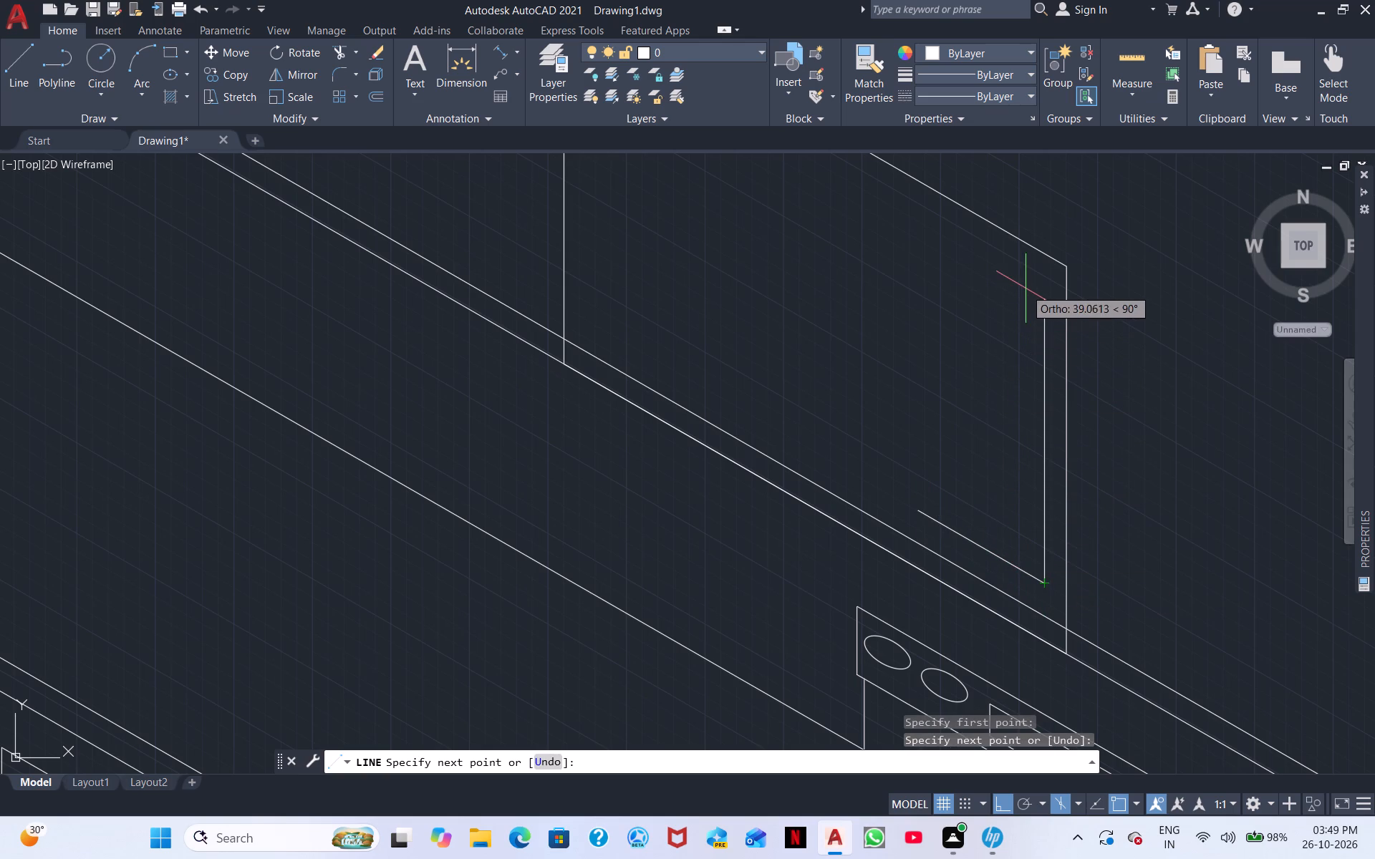
{"action": "left_click", "coordinate": [1036, 297]}
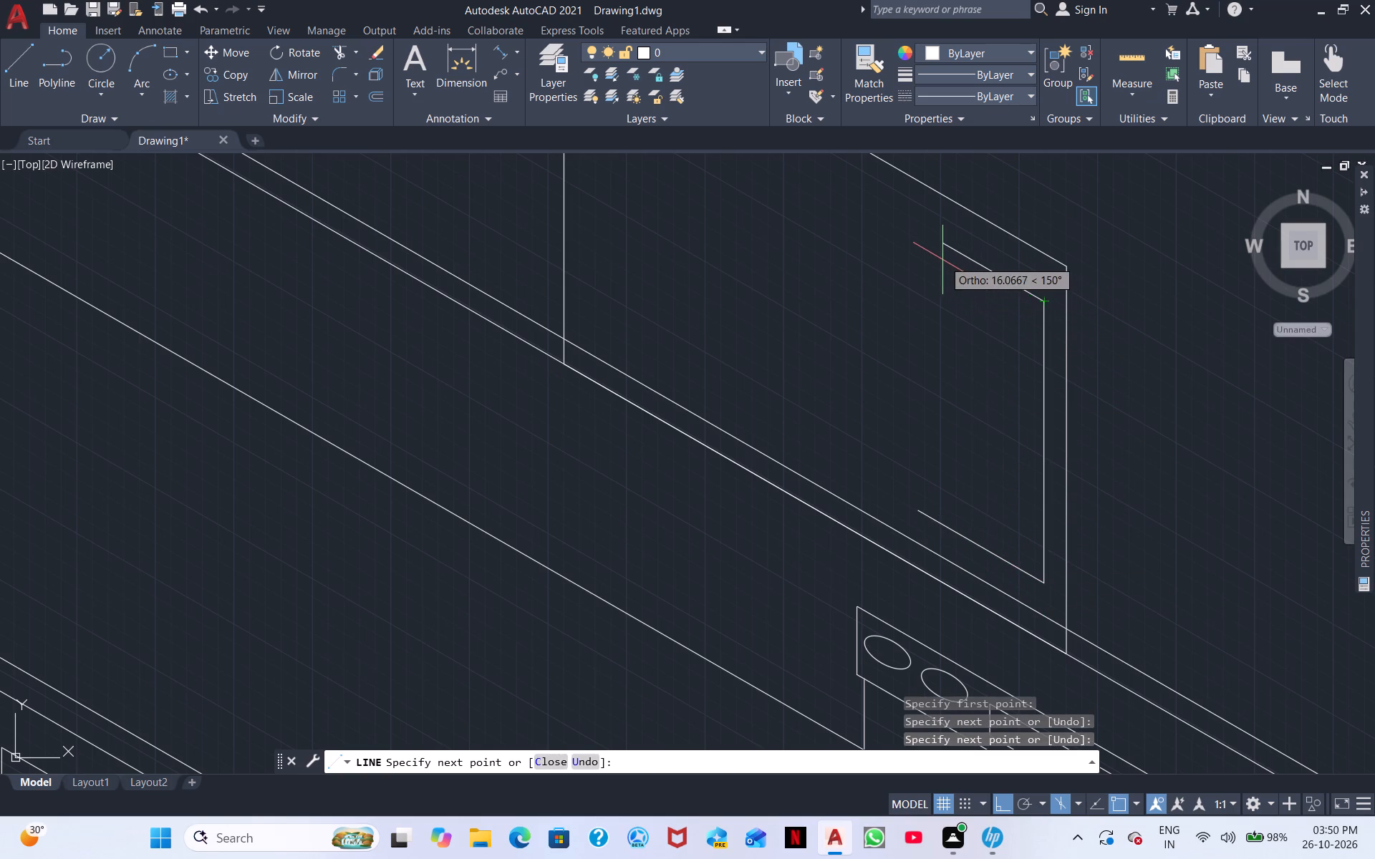
{"action": "left_click", "coordinate": [933, 254]}
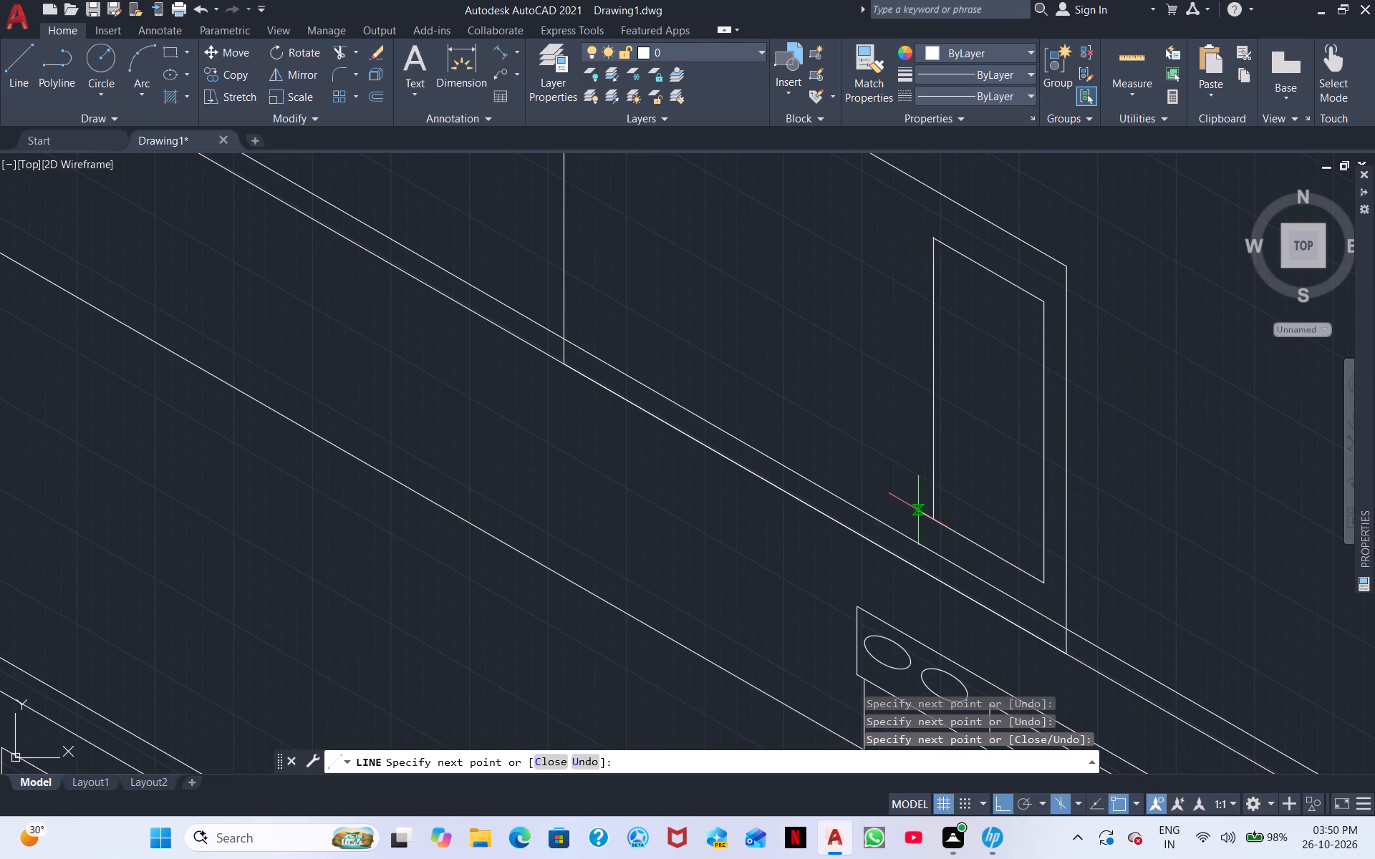
{"action": "left_click", "coordinate": [917, 508]}
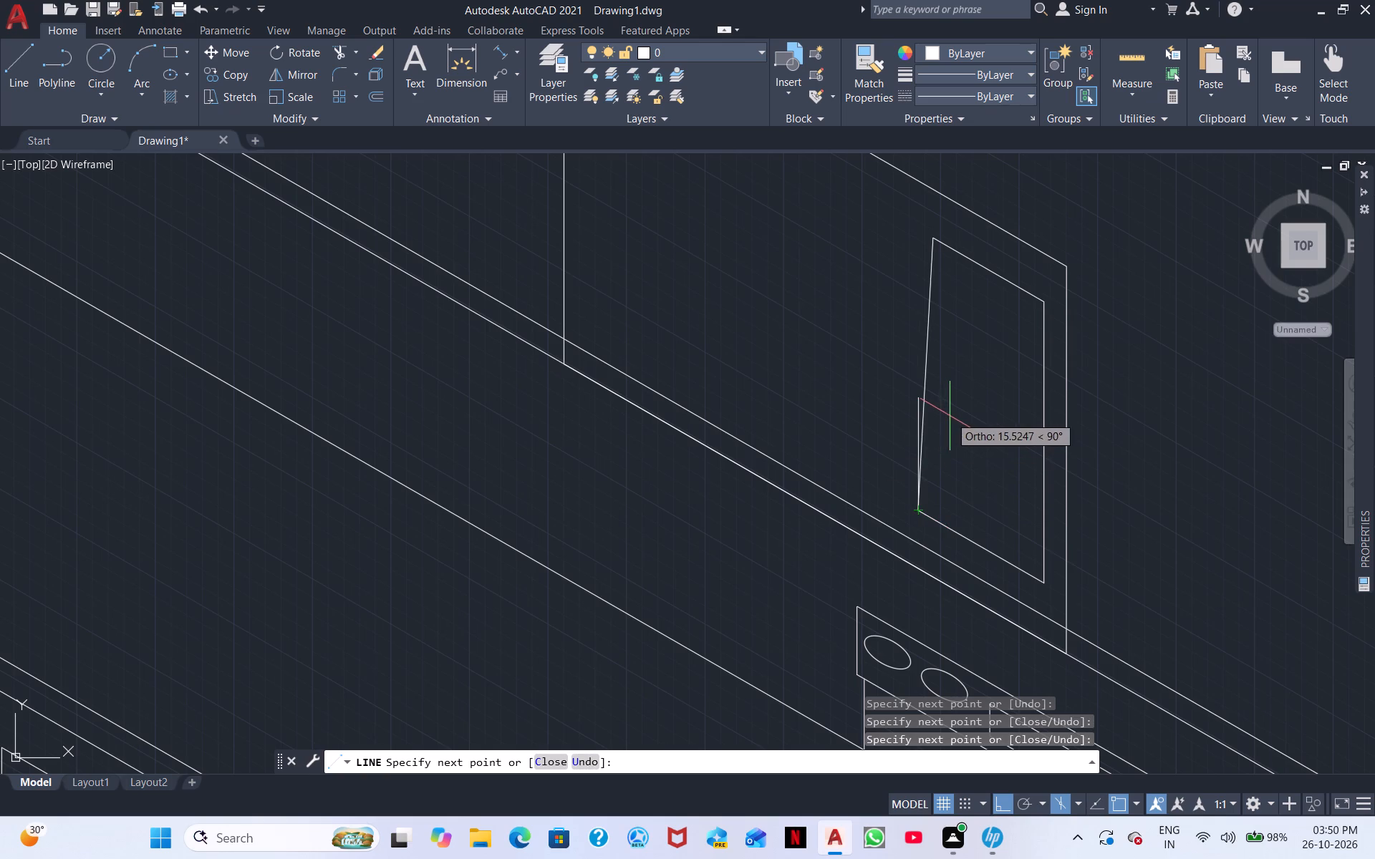
{"action": "left_click", "coordinate": [921, 230]}
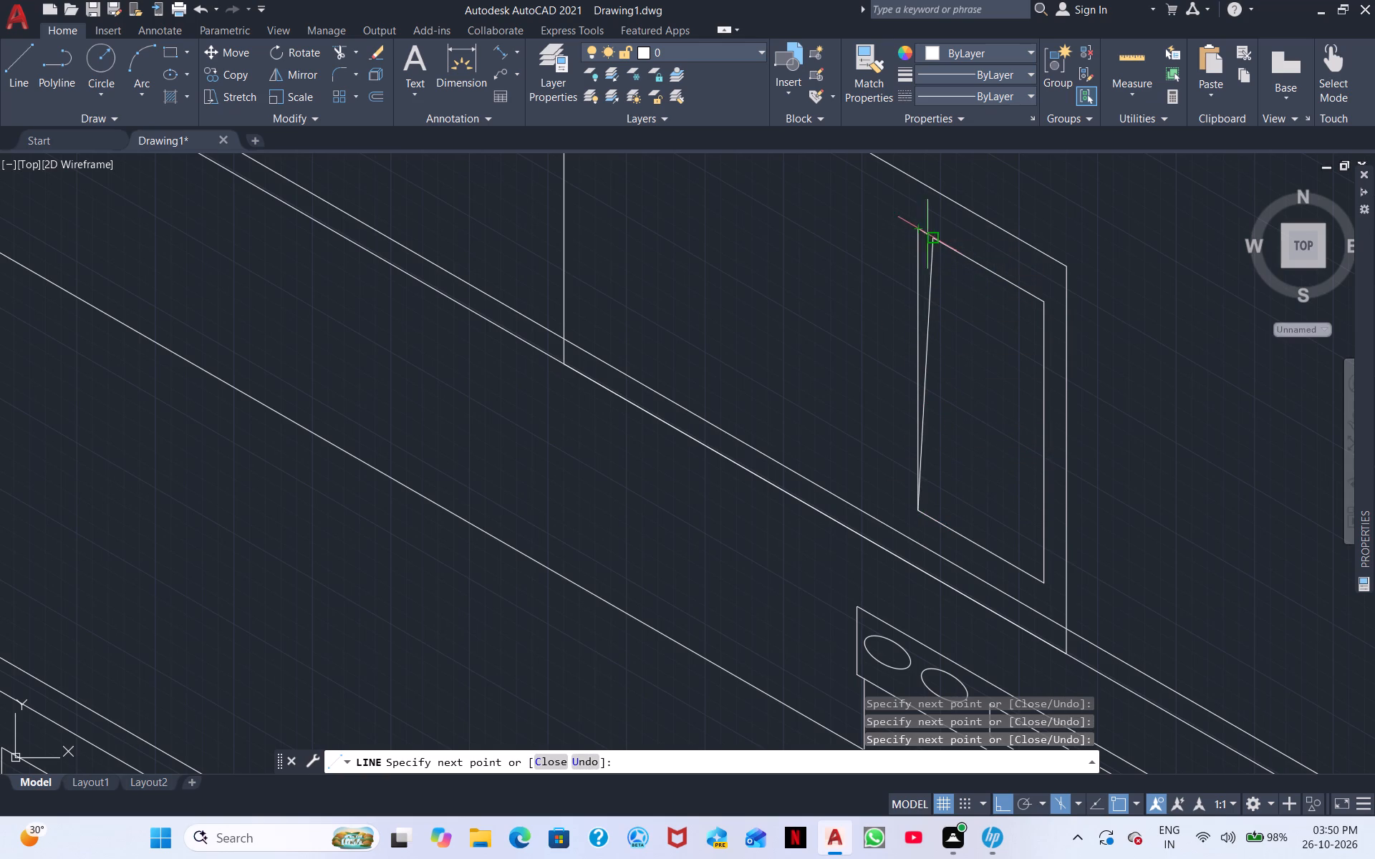
{"action": "left_click", "coordinate": [945, 245]}
{"action": "key", "text": "Escape"}
Trim away the stray slanted line inside the narrow inner panel.
{"action": "right_click_drag", "start_coordinate": [972, 412], "coordinate": [969, 420]}
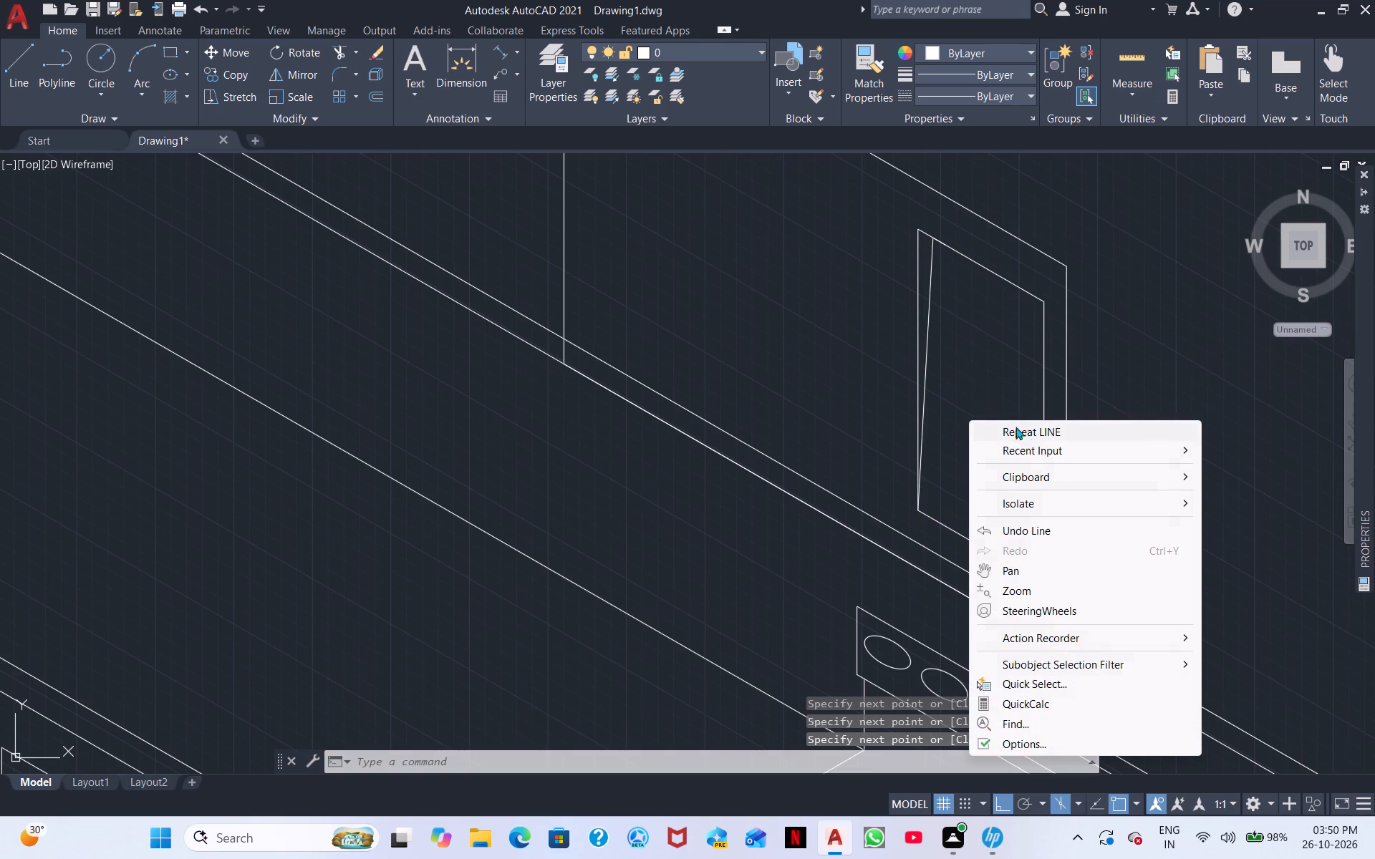
{"action": "left_click", "coordinate": [1029, 450]}
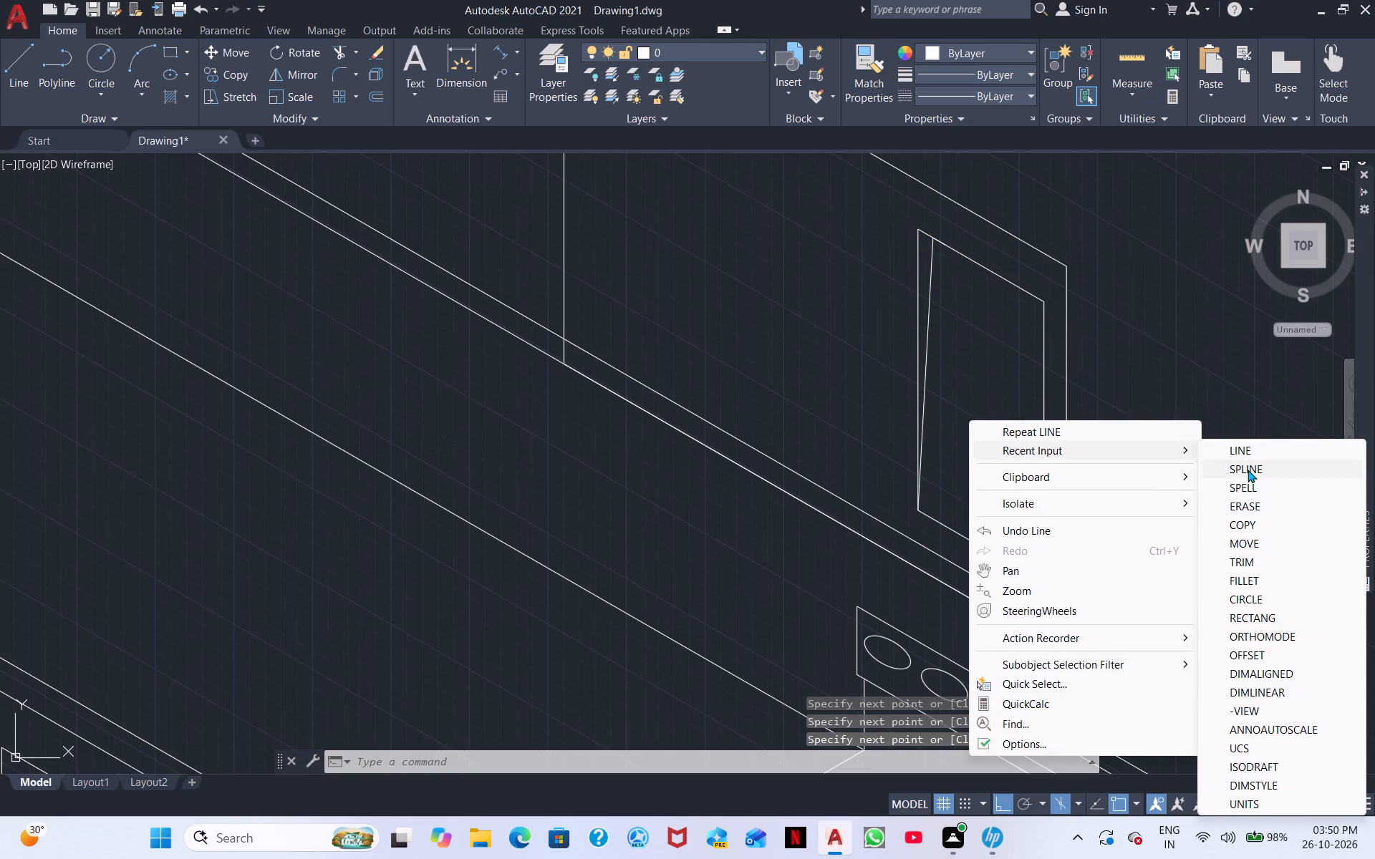
{"action": "left_click", "coordinate": [1257, 558]}
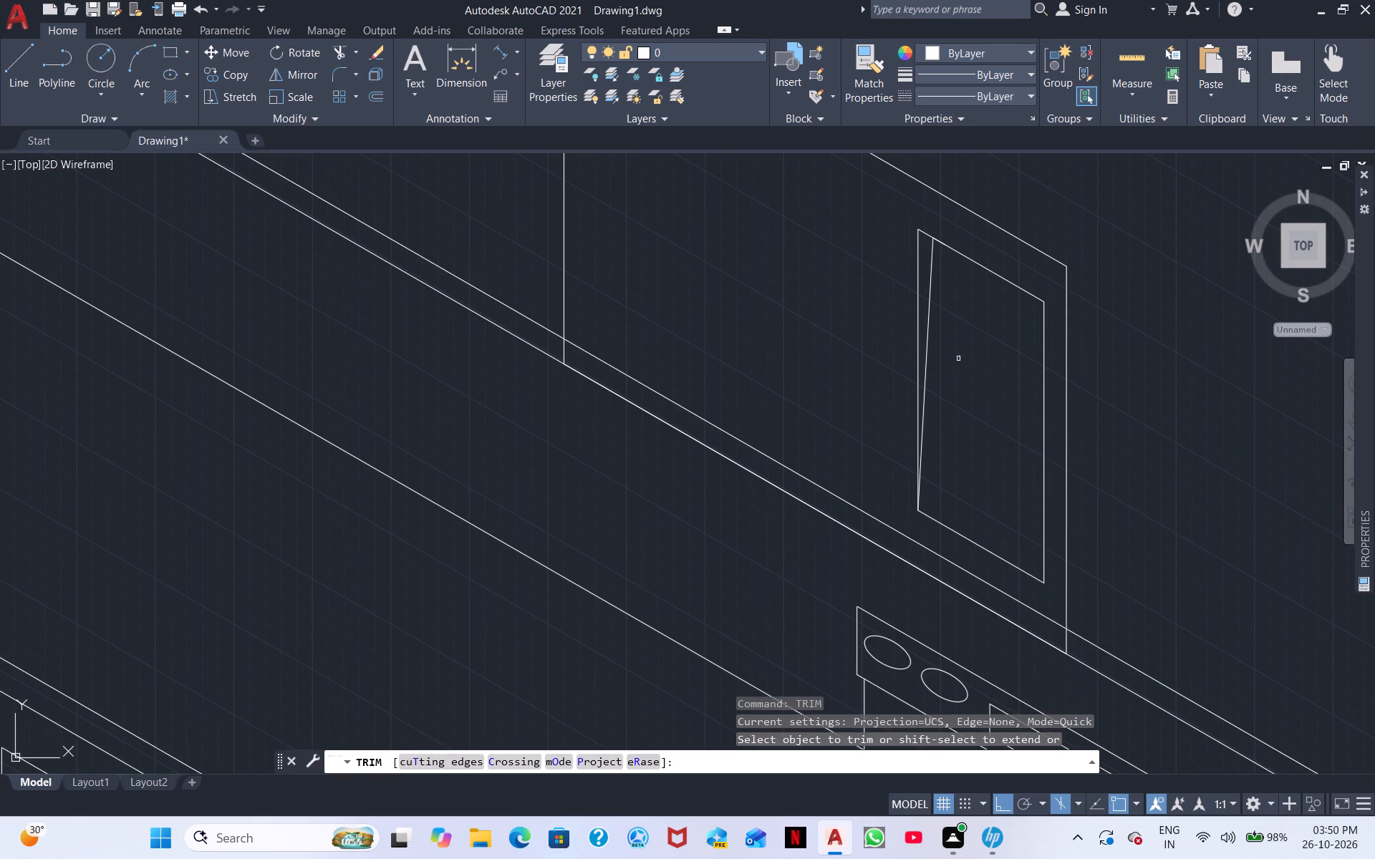
{"action": "left_click", "coordinate": [927, 326]}
{"action": "scroll", "coordinate": [969, 375], "scroll_direction": "down", "scroll_amount": 1}
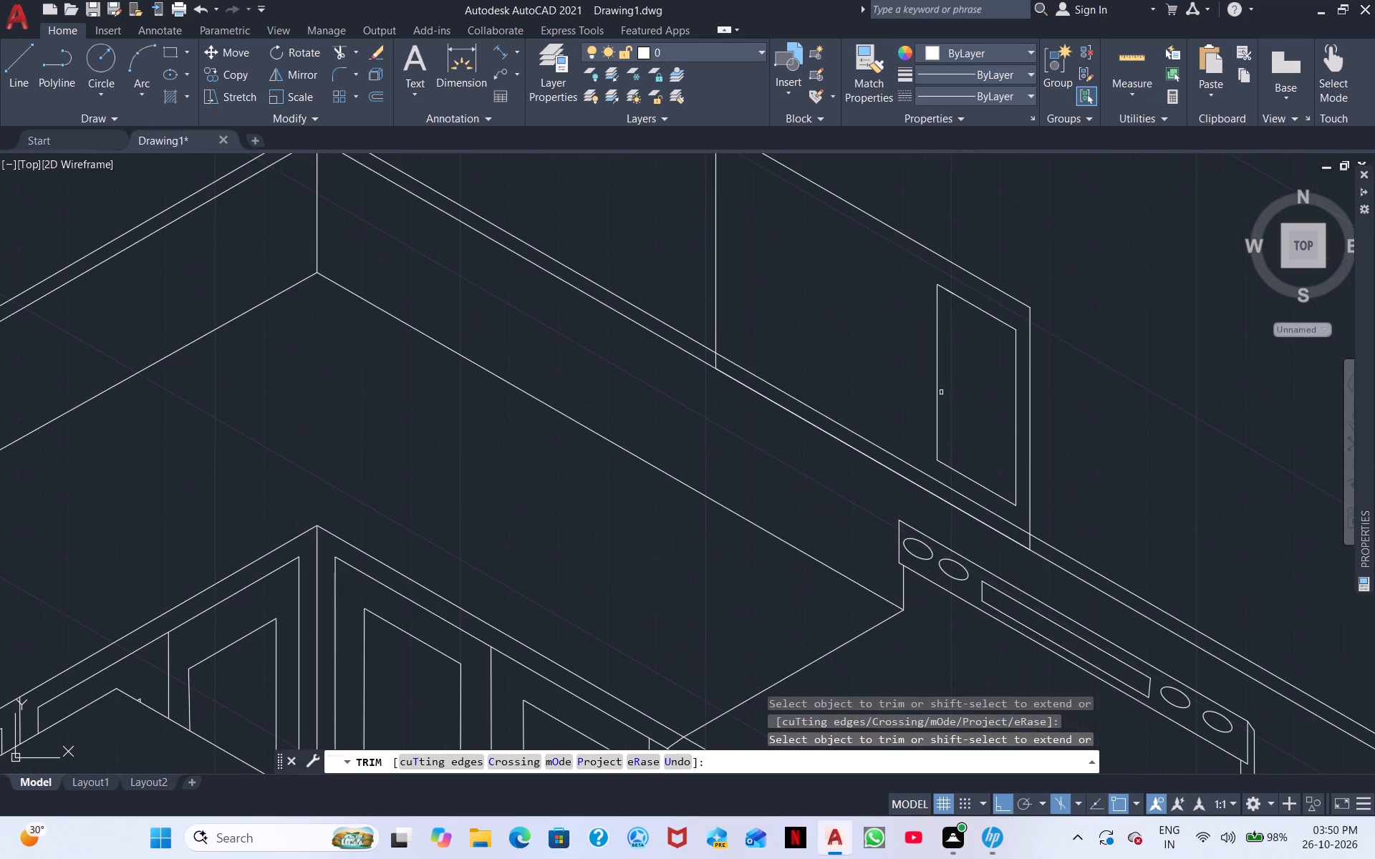
{"action": "middle_click_drag", "start_coordinate": [812, 300], "coordinate": [950, 400]}
{"action": "right_click", "coordinate": [920, 369]}
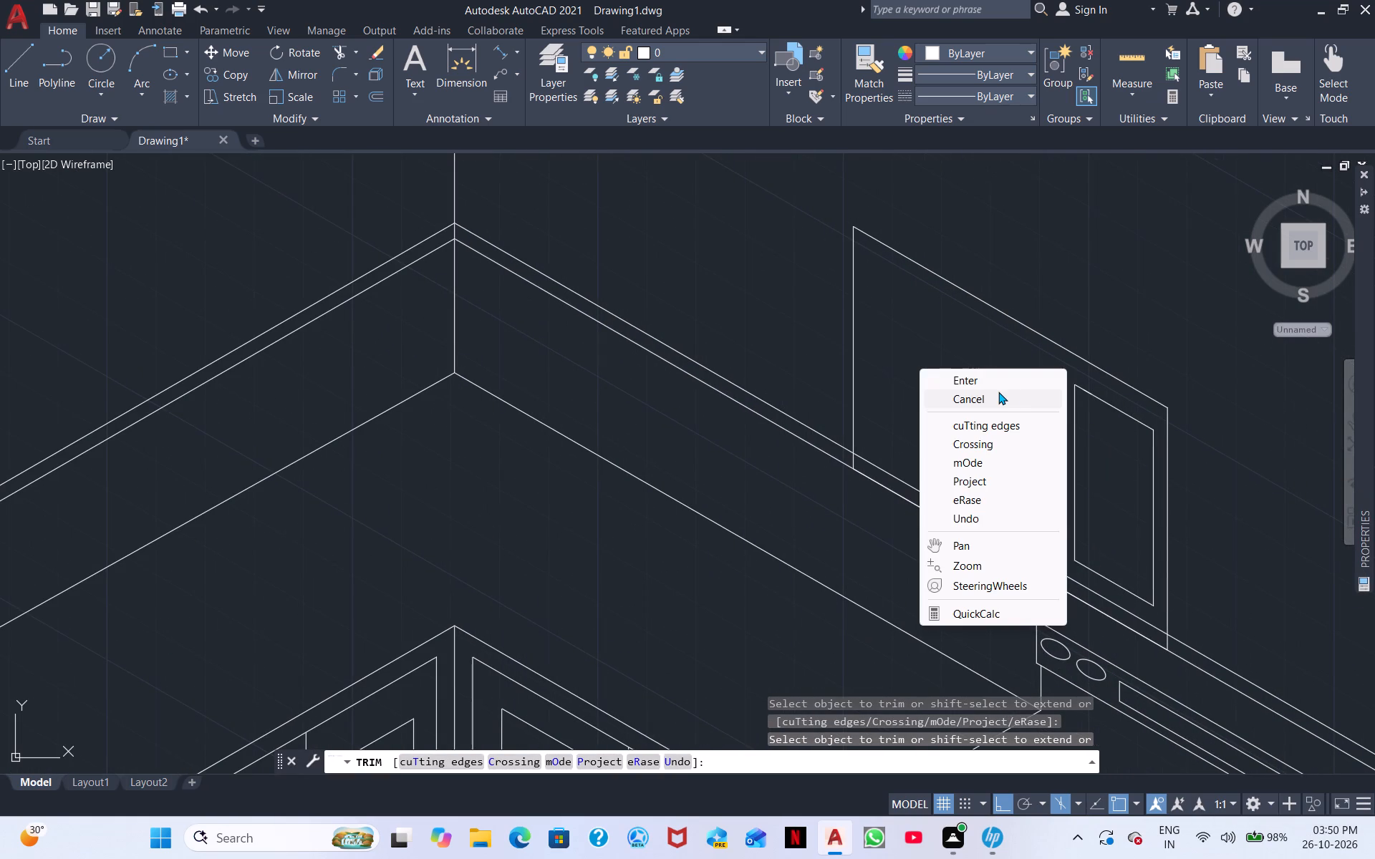
{"action": "left_click", "coordinate": [998, 392]}
Draw the left, bottom and right edges of a wider panel beside the narrow one, with the right edge about 36 units tall.
{"action": "left_click", "coordinate": [979, 370]}
{"action": "right_click", "coordinate": [979, 370]}
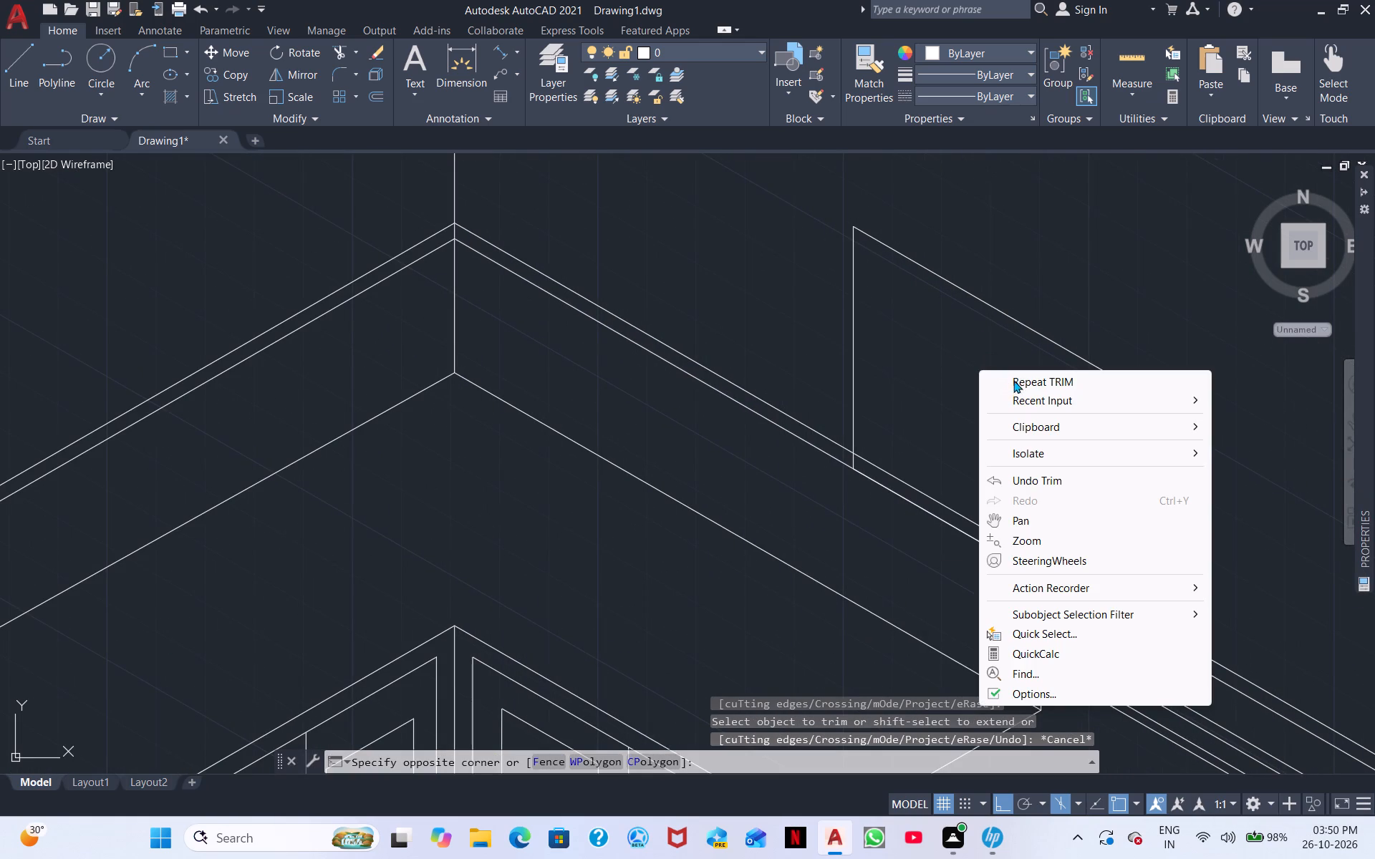
{"action": "left_click", "coordinate": [1036, 403]}
{"action": "left_click", "coordinate": [874, 422]}
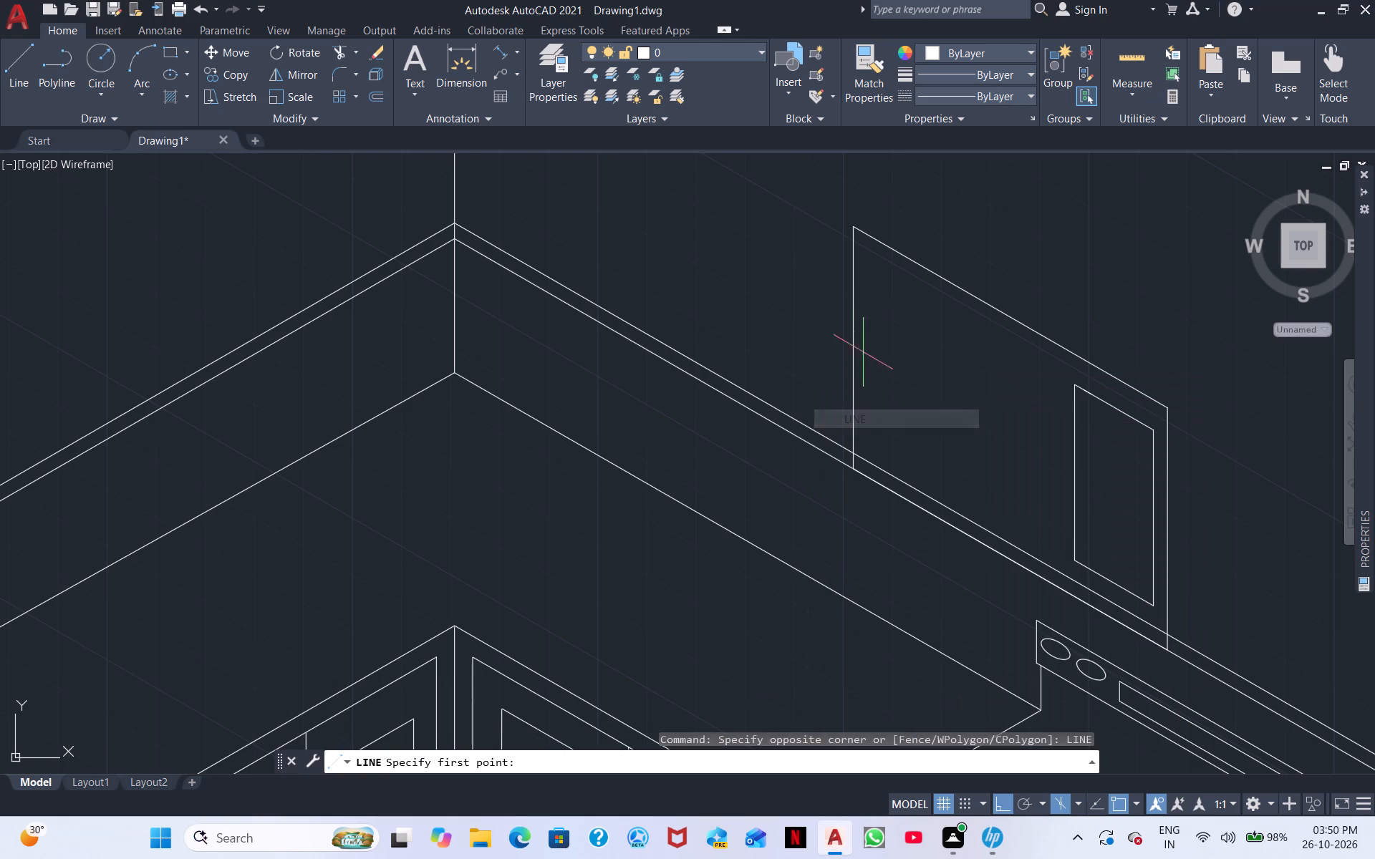
{"action": "left_click", "coordinate": [872, 307]}
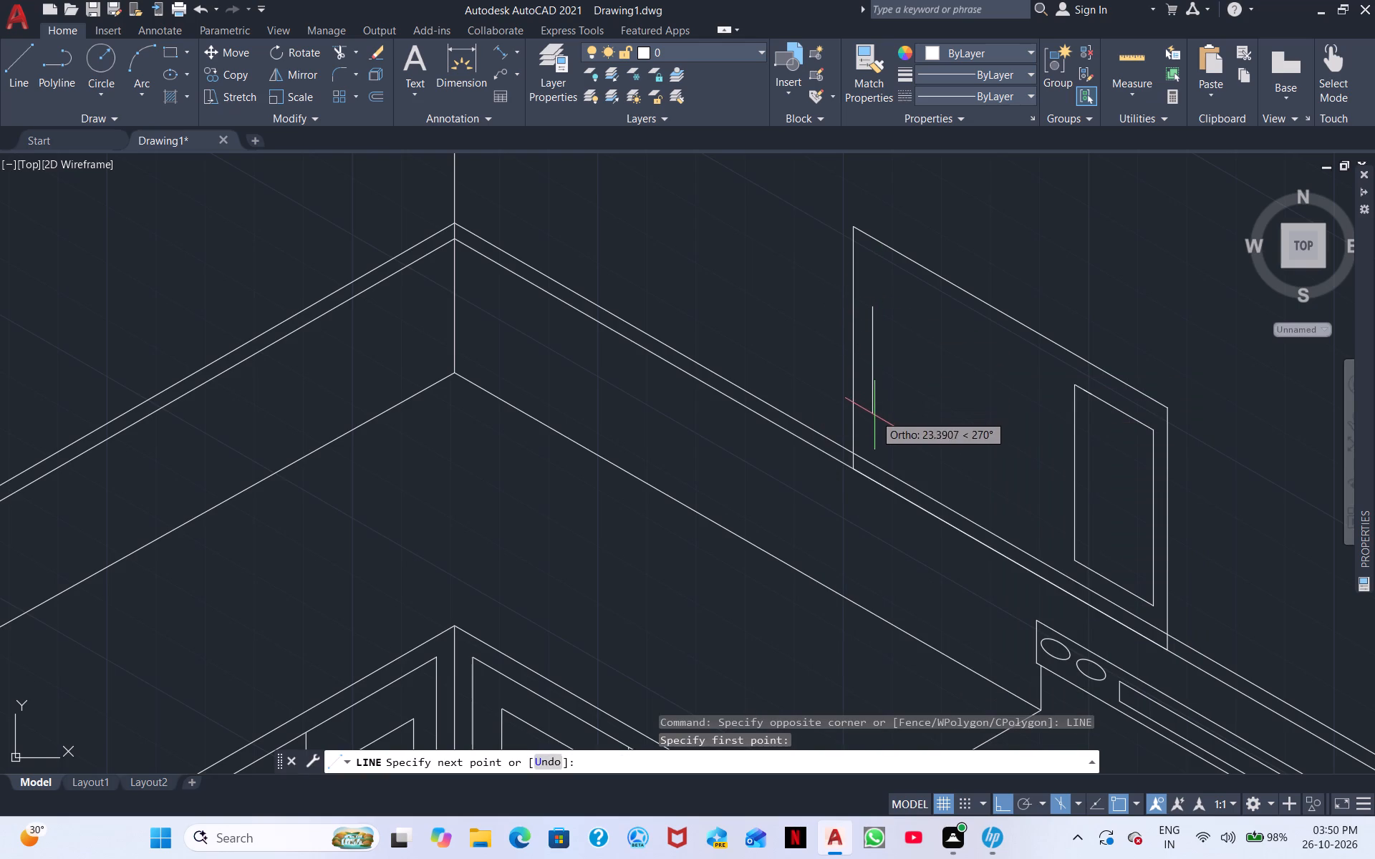
{"action": "left_click", "coordinate": [872, 423]}
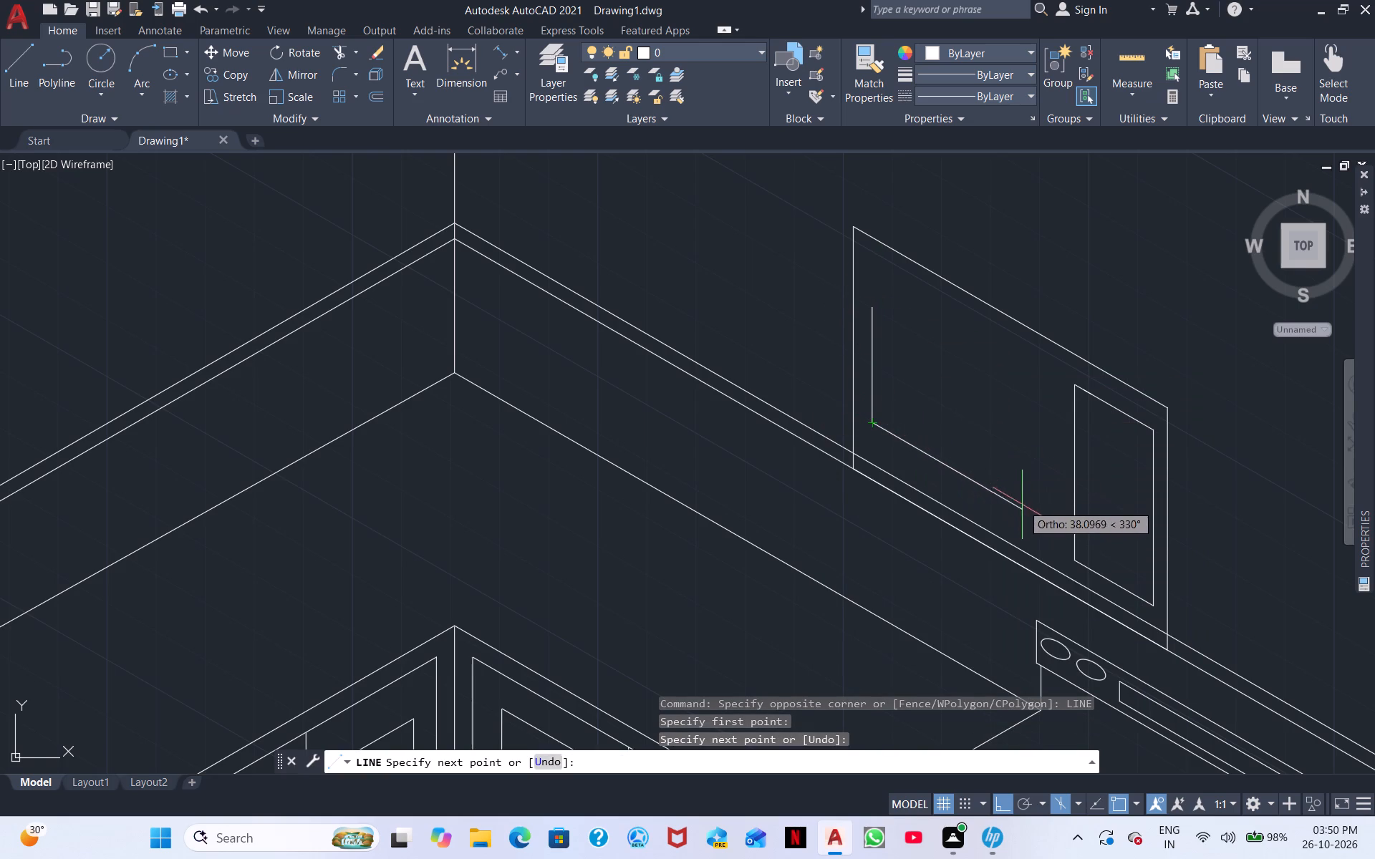
{"action": "left_click", "coordinate": [1056, 520]}
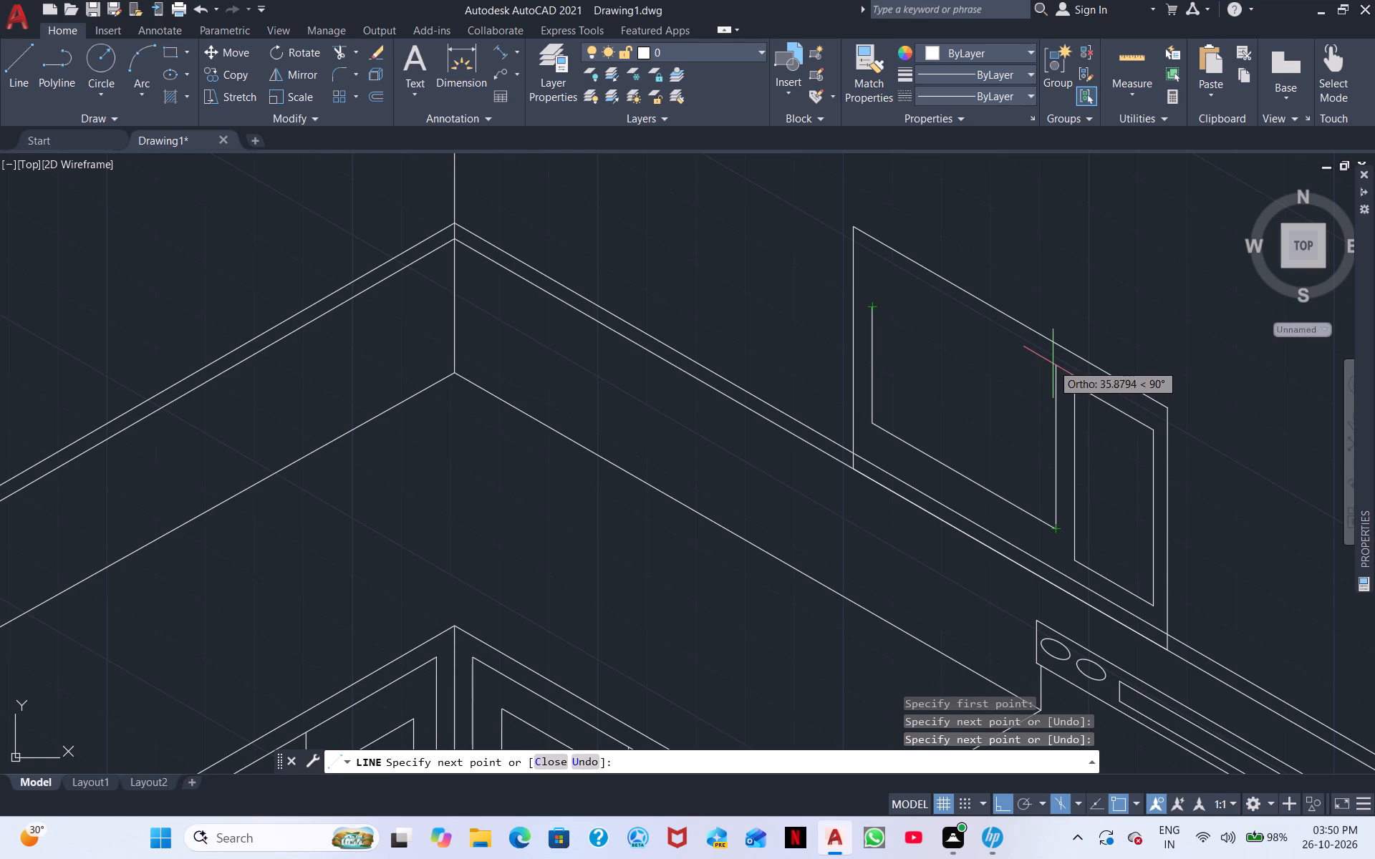
{"action": "left_click", "coordinate": [1053, 362]}
{"action": "right_click", "coordinate": [1034, 377]}
{"action": "left_click", "coordinate": [1068, 389]}
Draw the wider panel's slanted top edge from the upper end of its left edge across to the narrow panel.
{"action": "right_click", "coordinate": [1018, 402]}
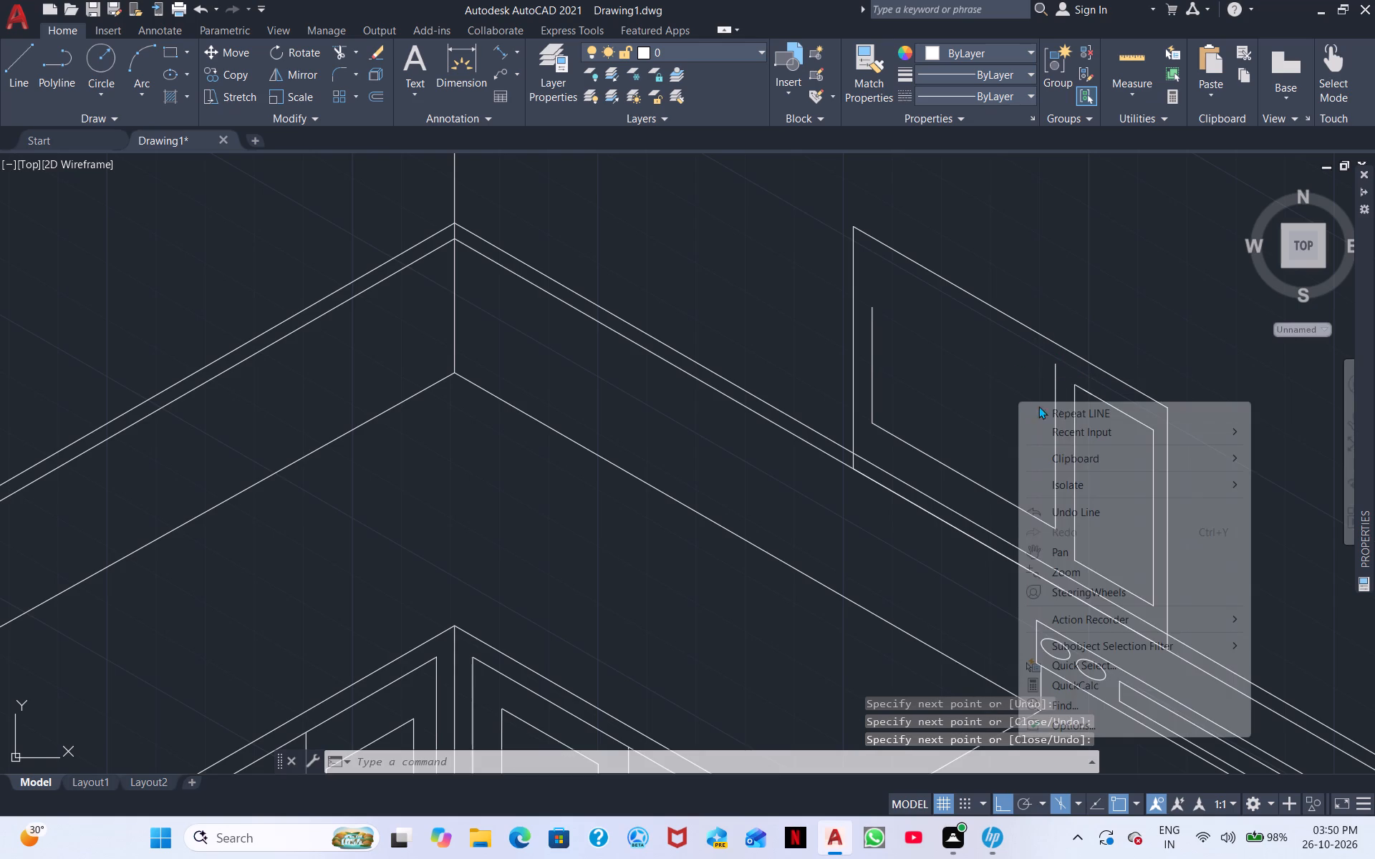
{"action": "left_click", "coordinate": [1074, 415]}
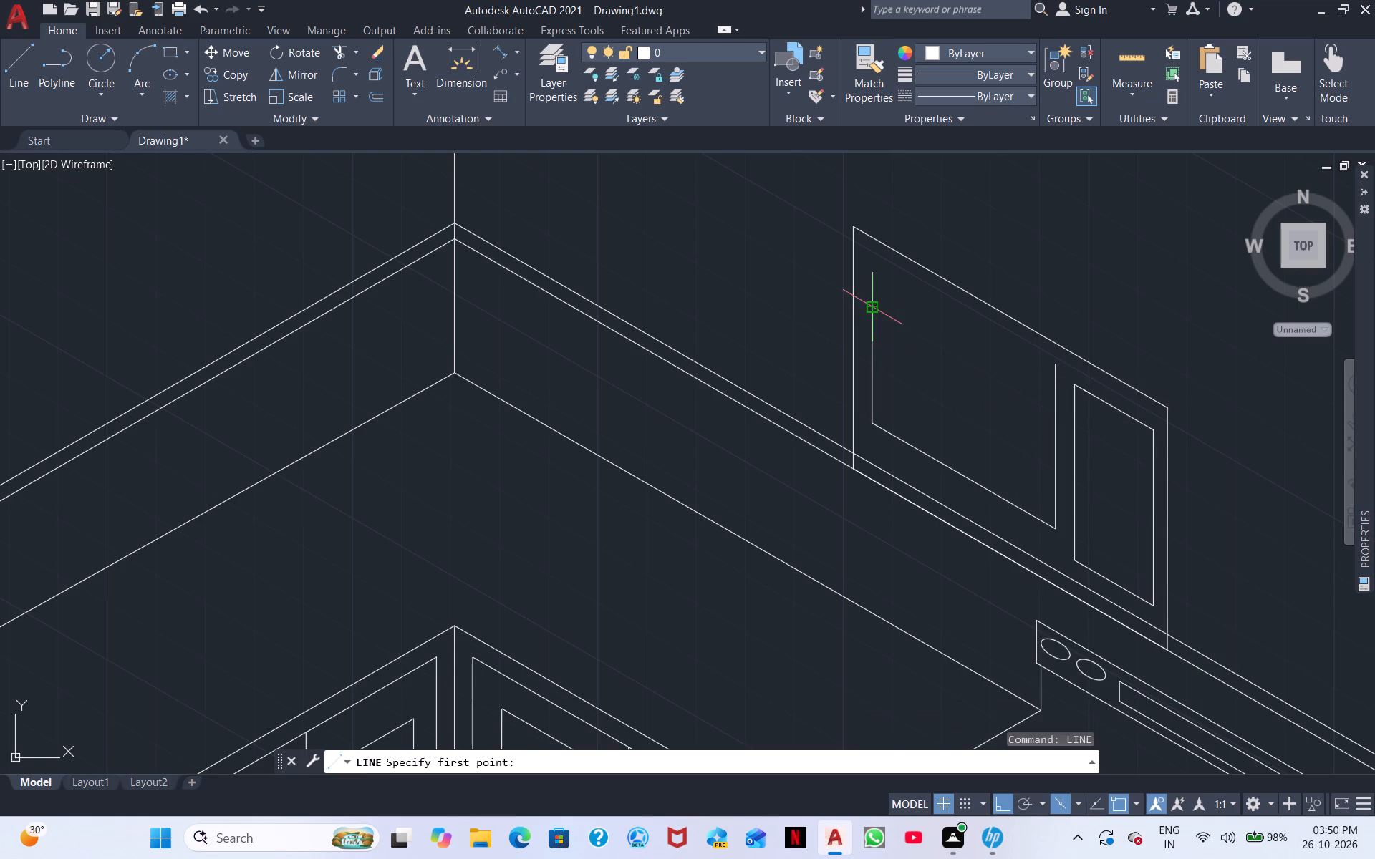
{"action": "left_click", "coordinate": [874, 306]}
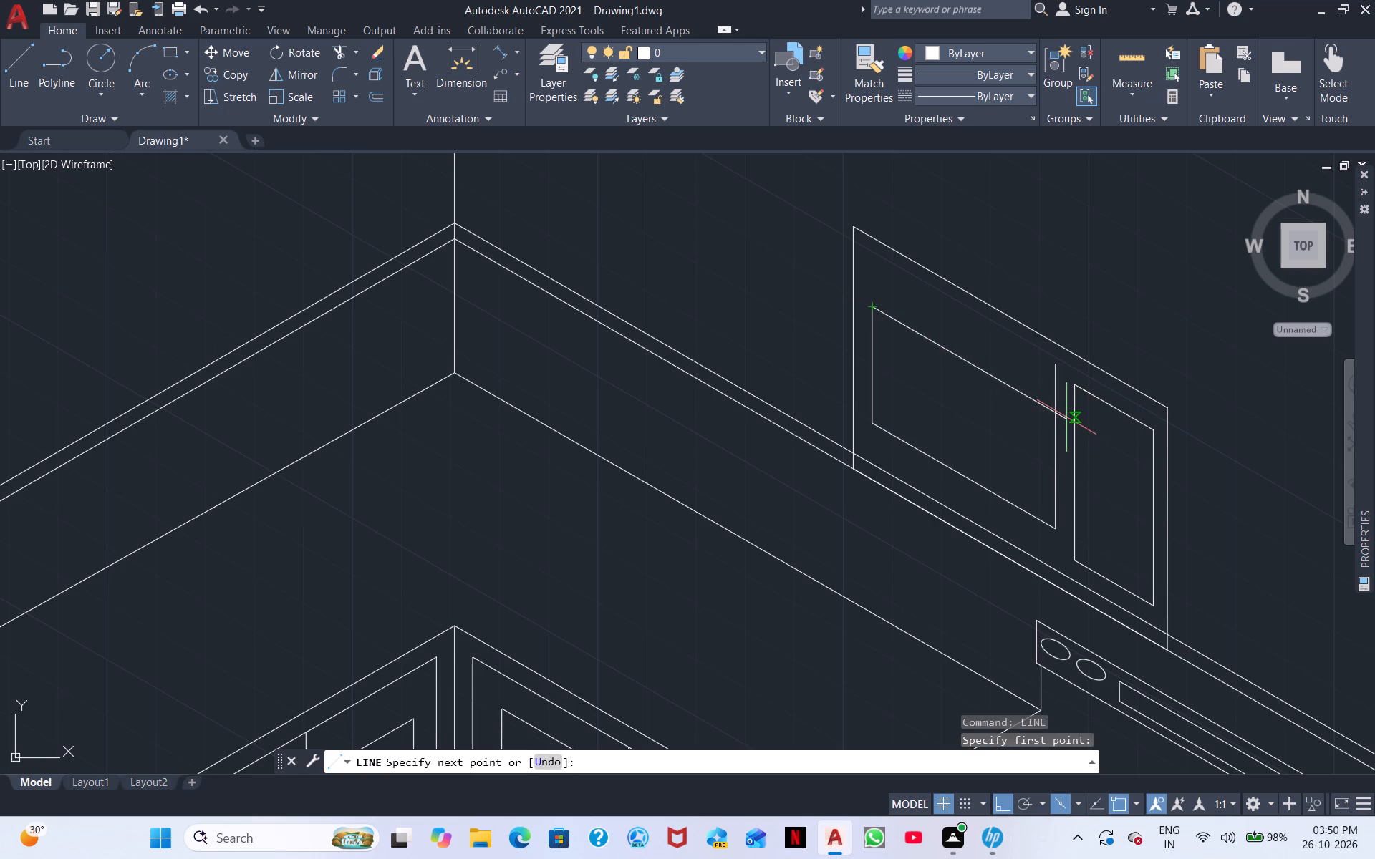
{"action": "left_click", "coordinate": [1066, 417]}
{"action": "right_click", "coordinate": [1003, 402]}
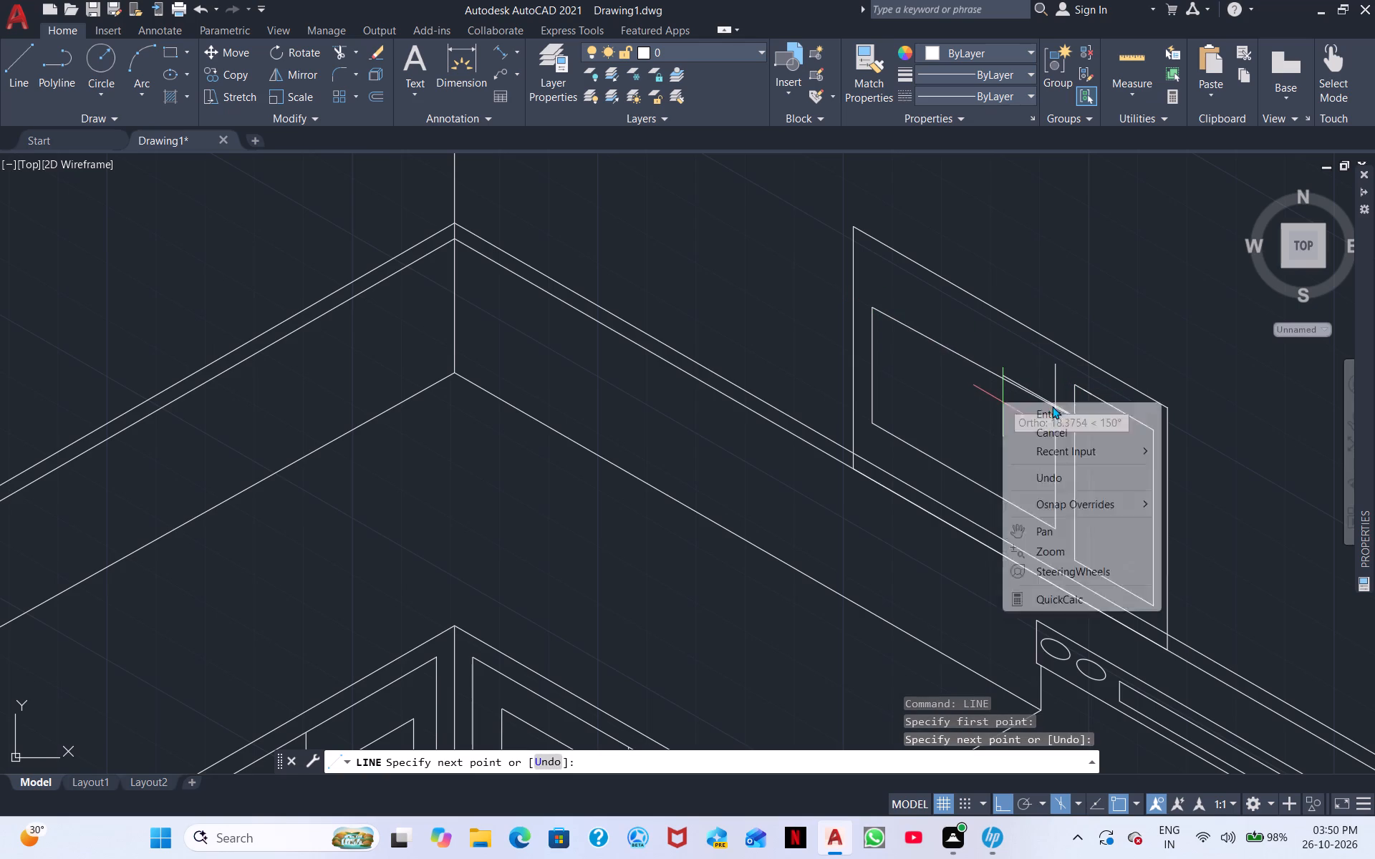
{"action": "left_click", "coordinate": [1081, 419]}
Trim the overshooting ends of the right and top edges at the wider panel's upper right corner.
{"action": "right_click", "coordinate": [983, 436]}
{"action": "left_click", "coordinate": [1086, 462]}
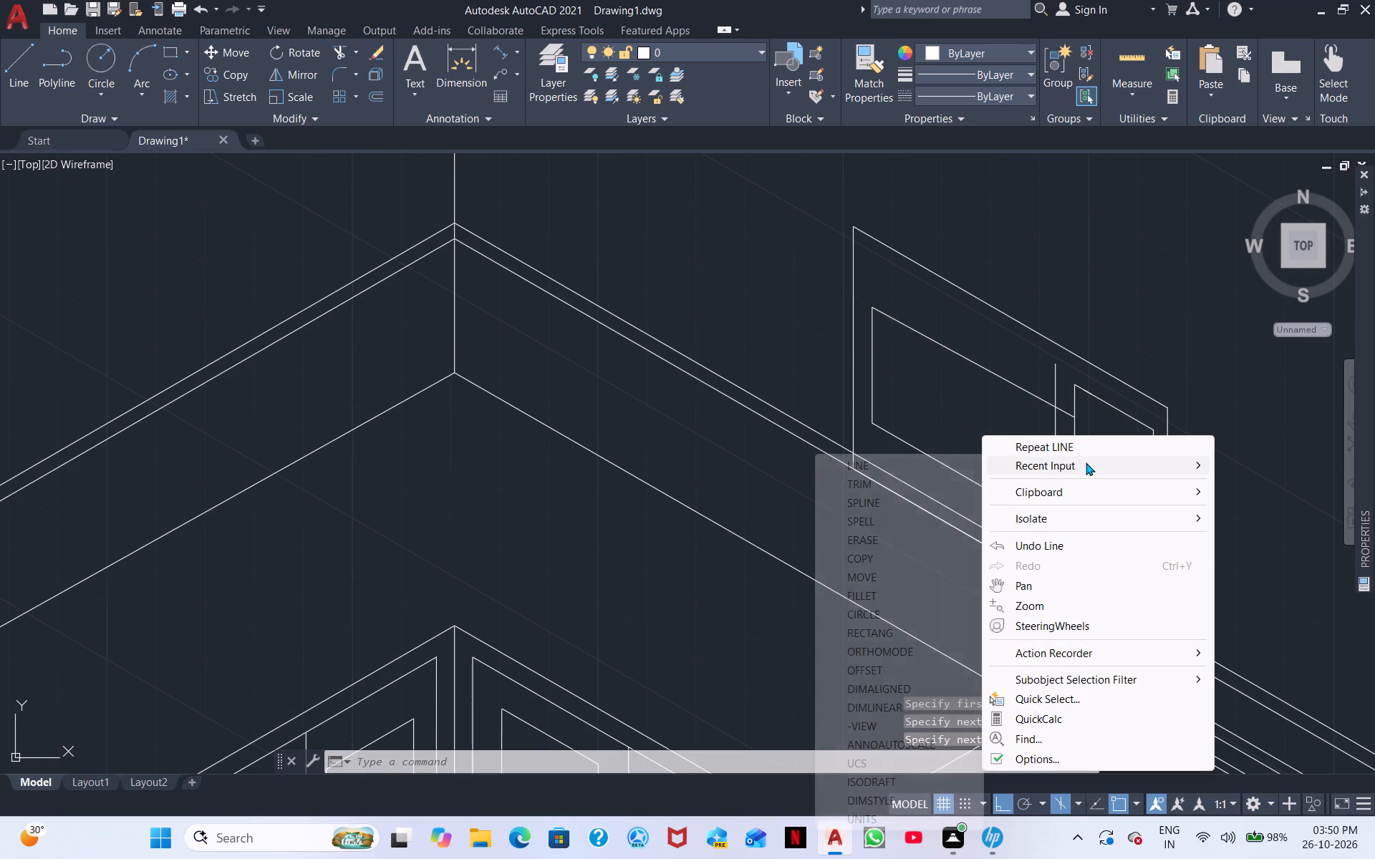
{"action": "left_click", "coordinate": [1071, 473]}
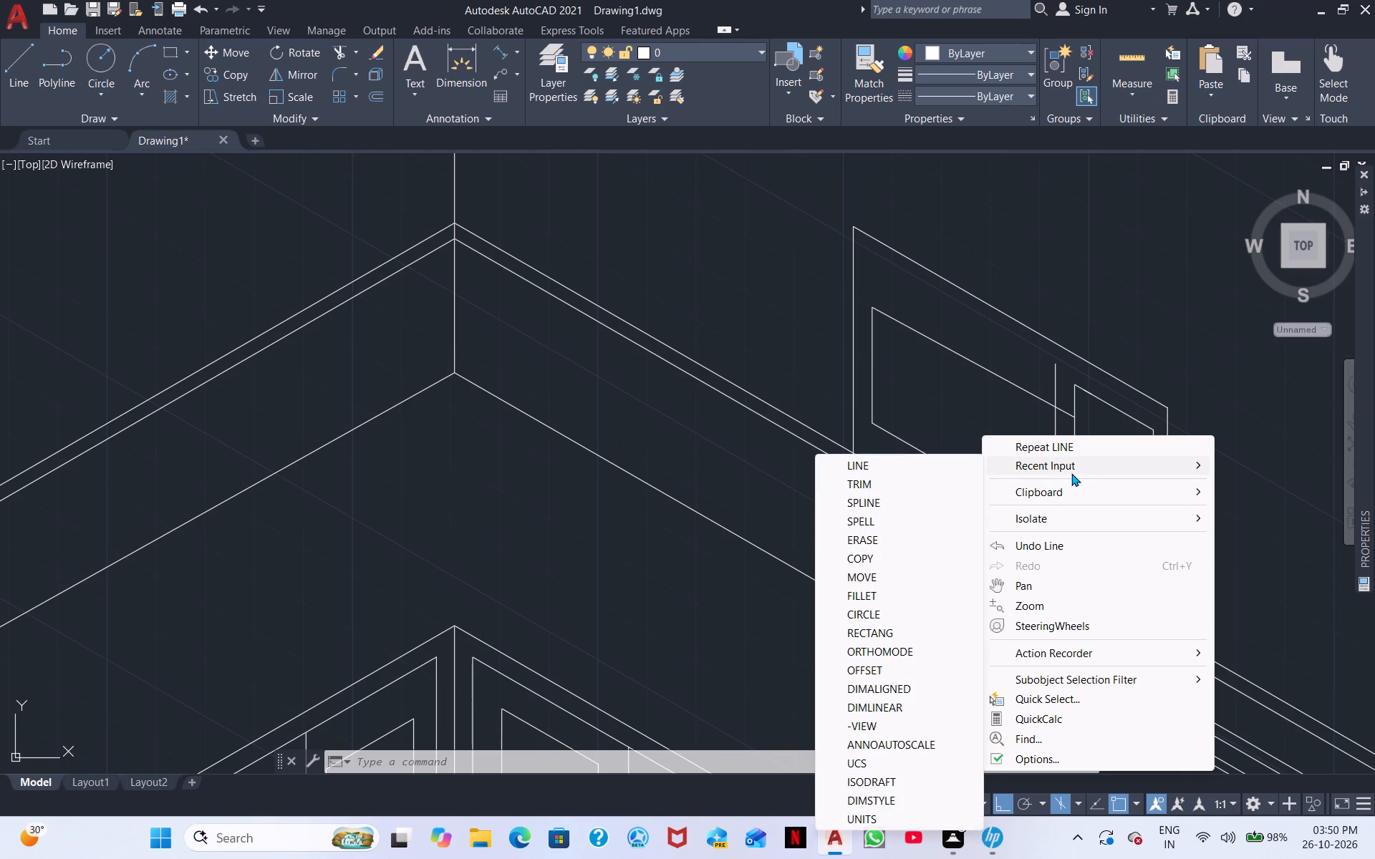
{"action": "left_click", "coordinate": [890, 487]}
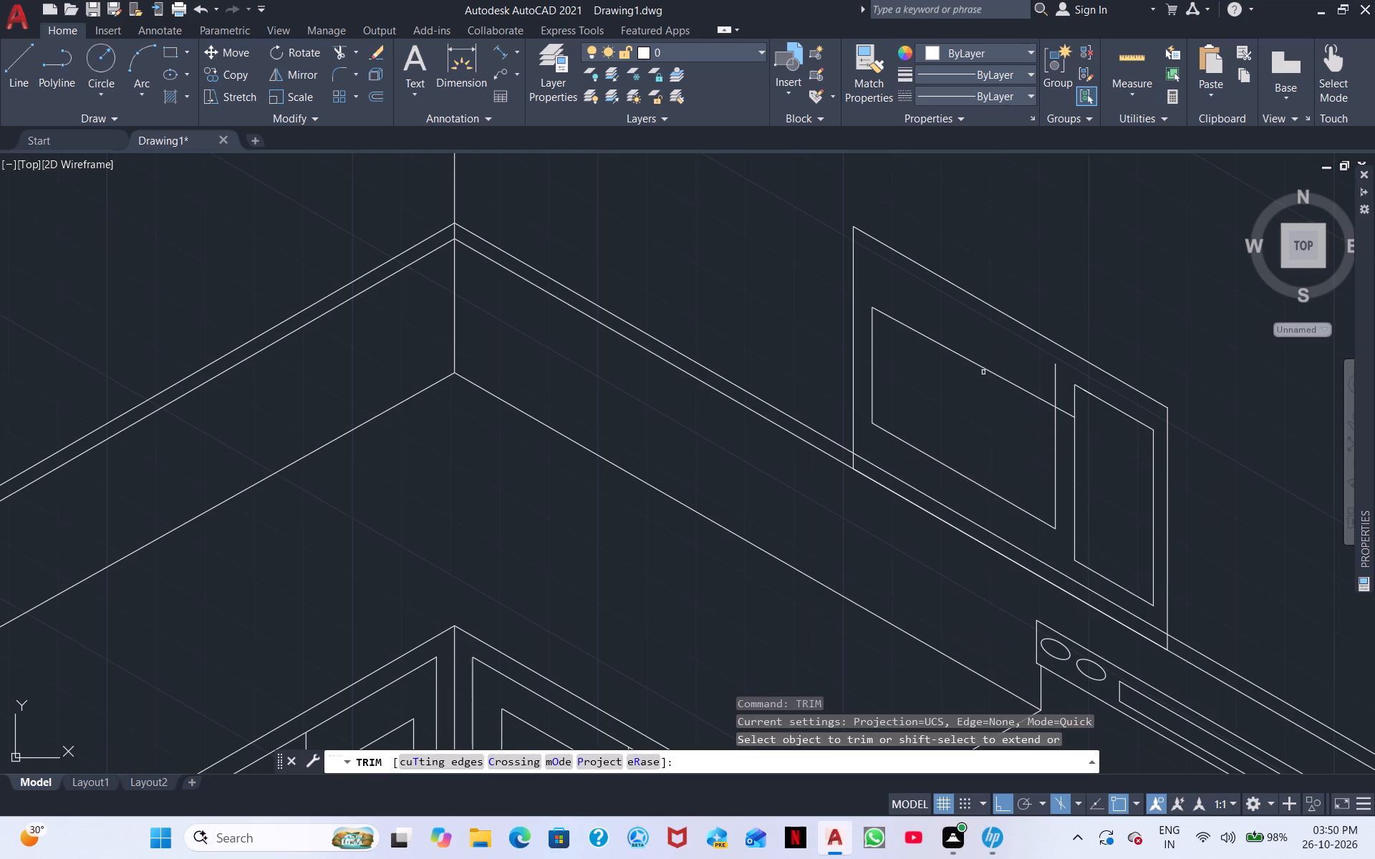
{"action": "left_click", "coordinate": [1056, 381]}
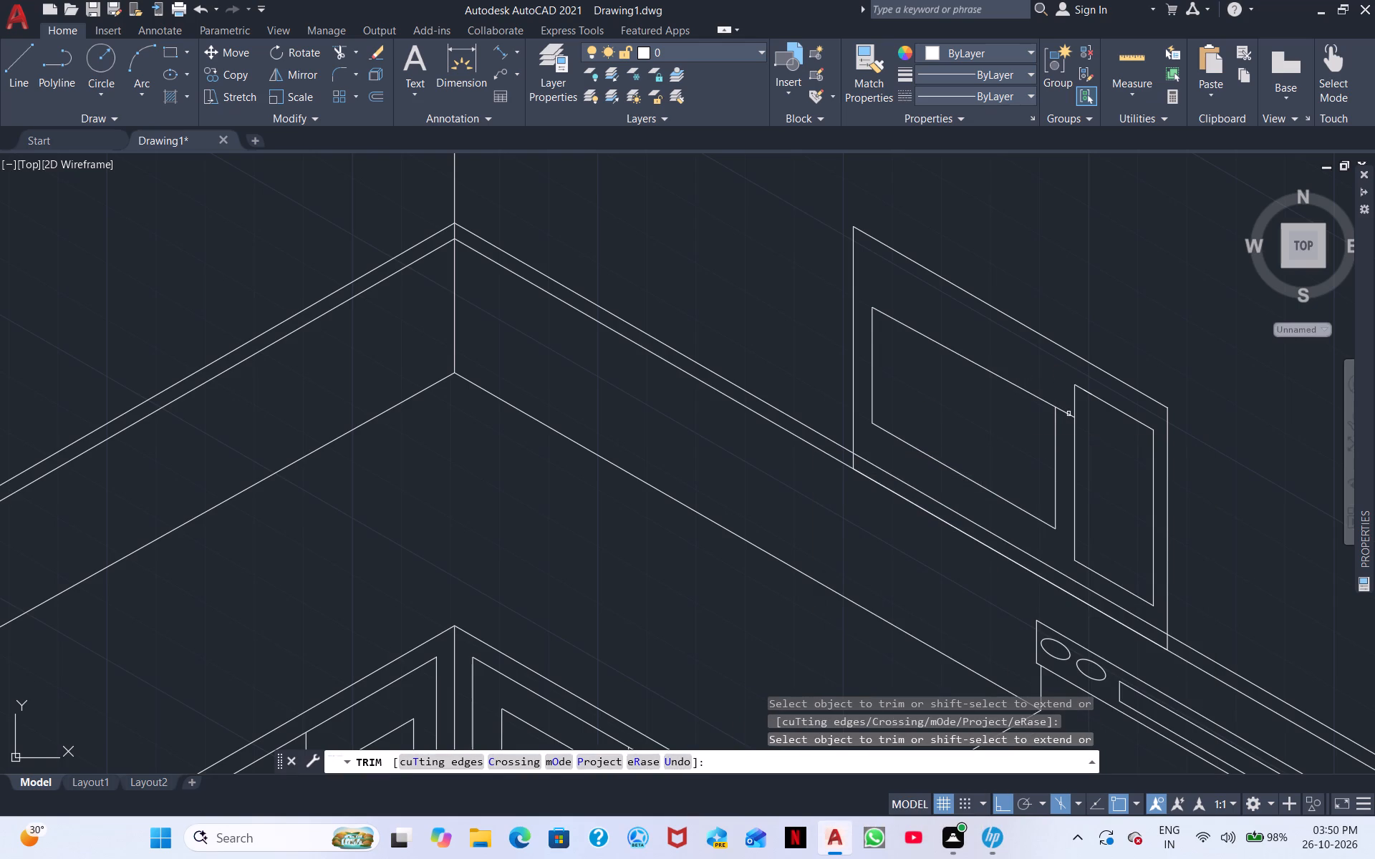
{"action": "left_click", "coordinate": [1068, 414]}
{"action": "scroll", "coordinate": [1017, 424], "scroll_direction": "down", "scroll_amount": 1}
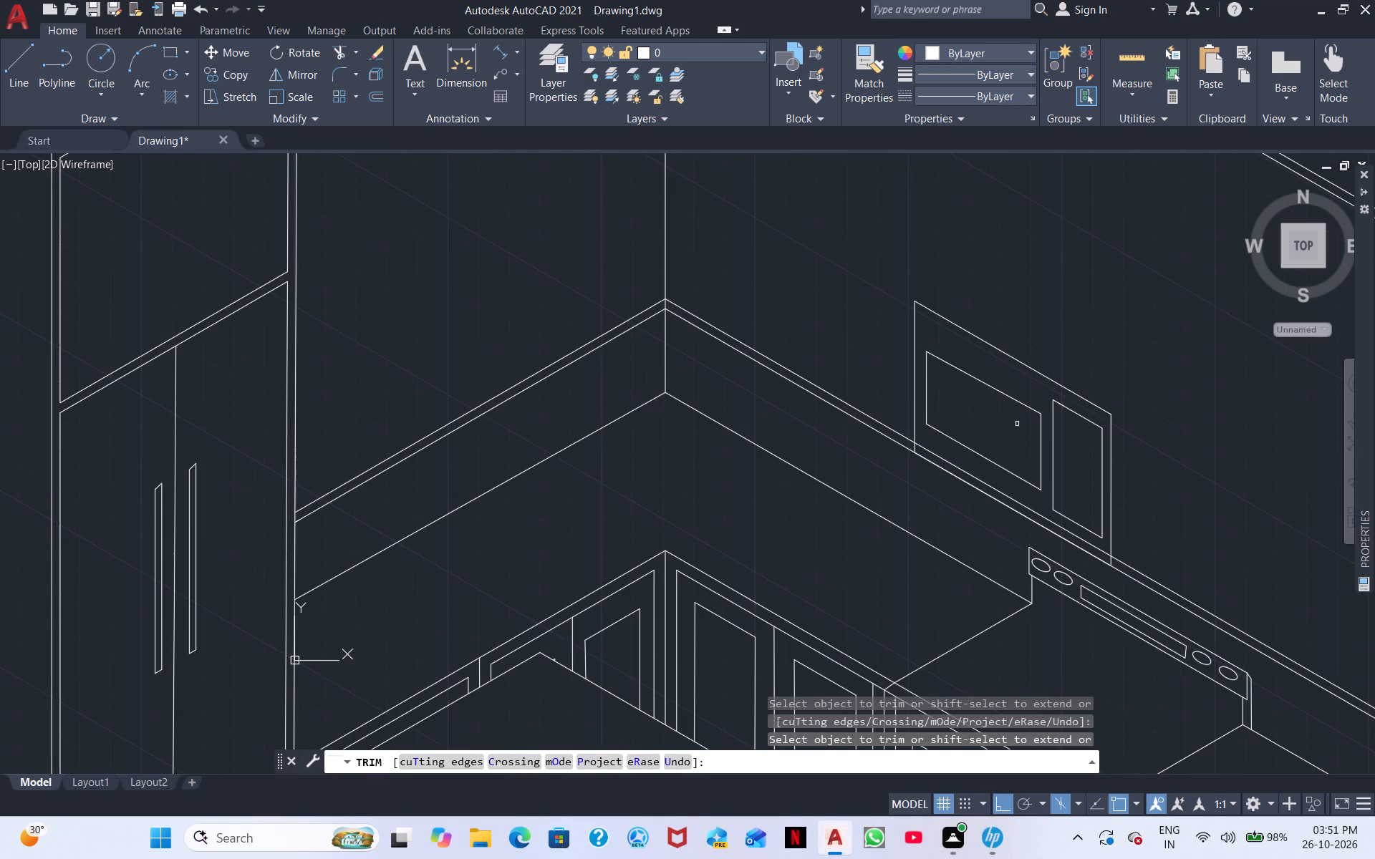
{"action": "scroll", "coordinate": [1017, 424], "scroll_direction": "up", "scroll_amount": 1}
{"action": "right_click", "coordinate": [967, 426]}
{"action": "left_click", "coordinate": [1026, 437]}
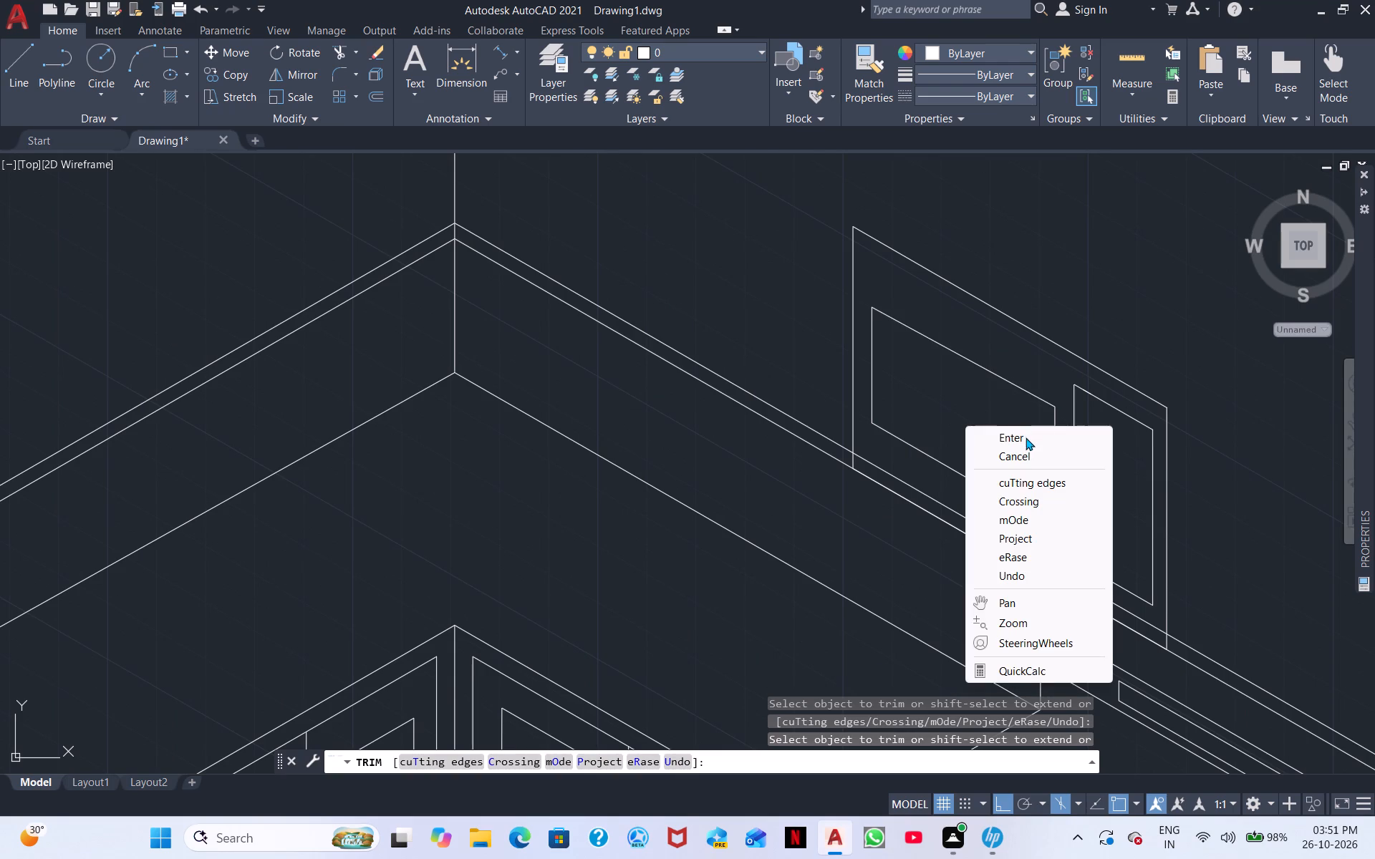
Draw a slanted line across the wider panel just below its top edge, from its left edge to its right edge.
{"action": "right_click", "coordinate": [996, 442]}
{"action": "left_click", "coordinate": [1062, 467]}
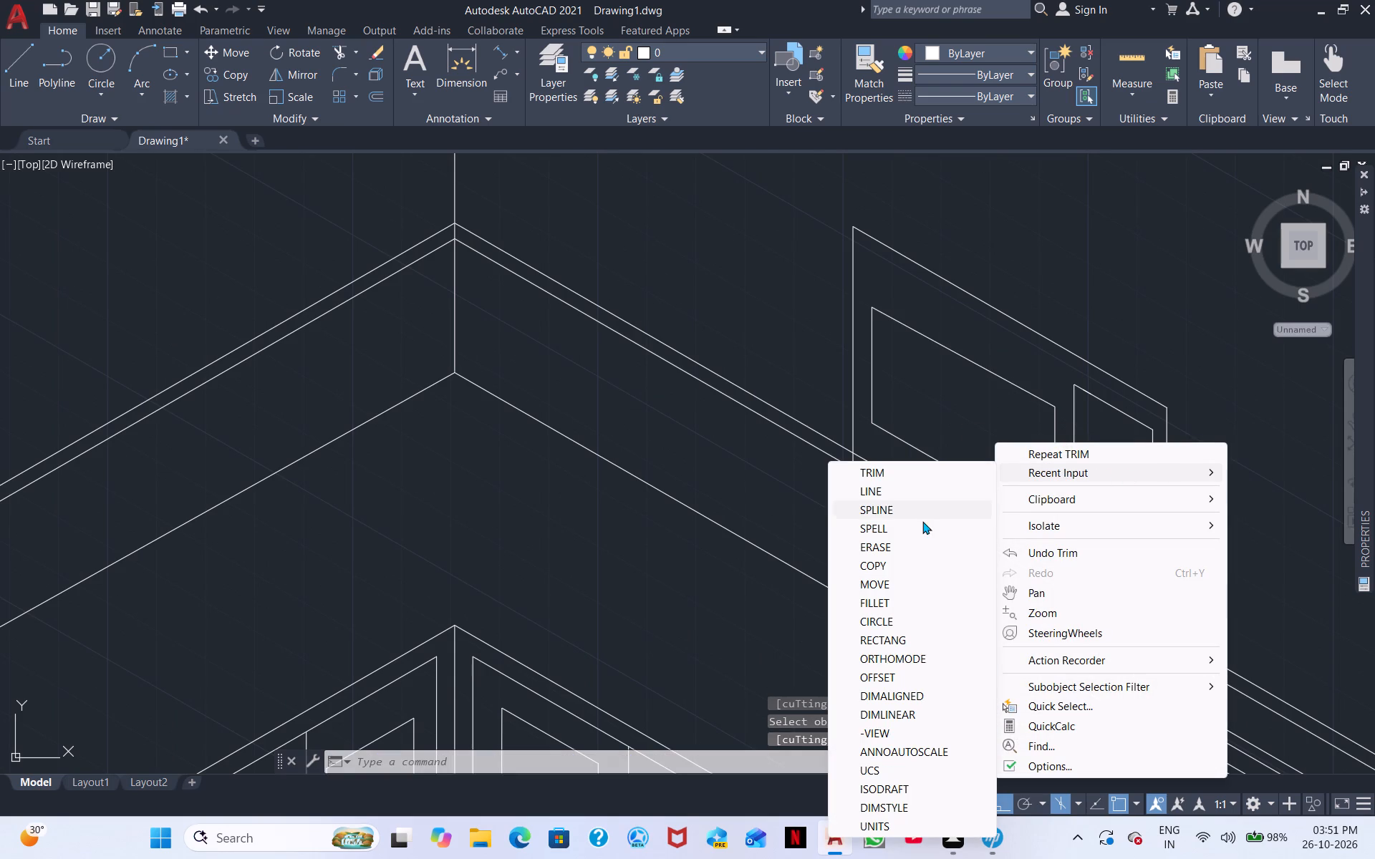
{"action": "left_click", "coordinate": [904, 494]}
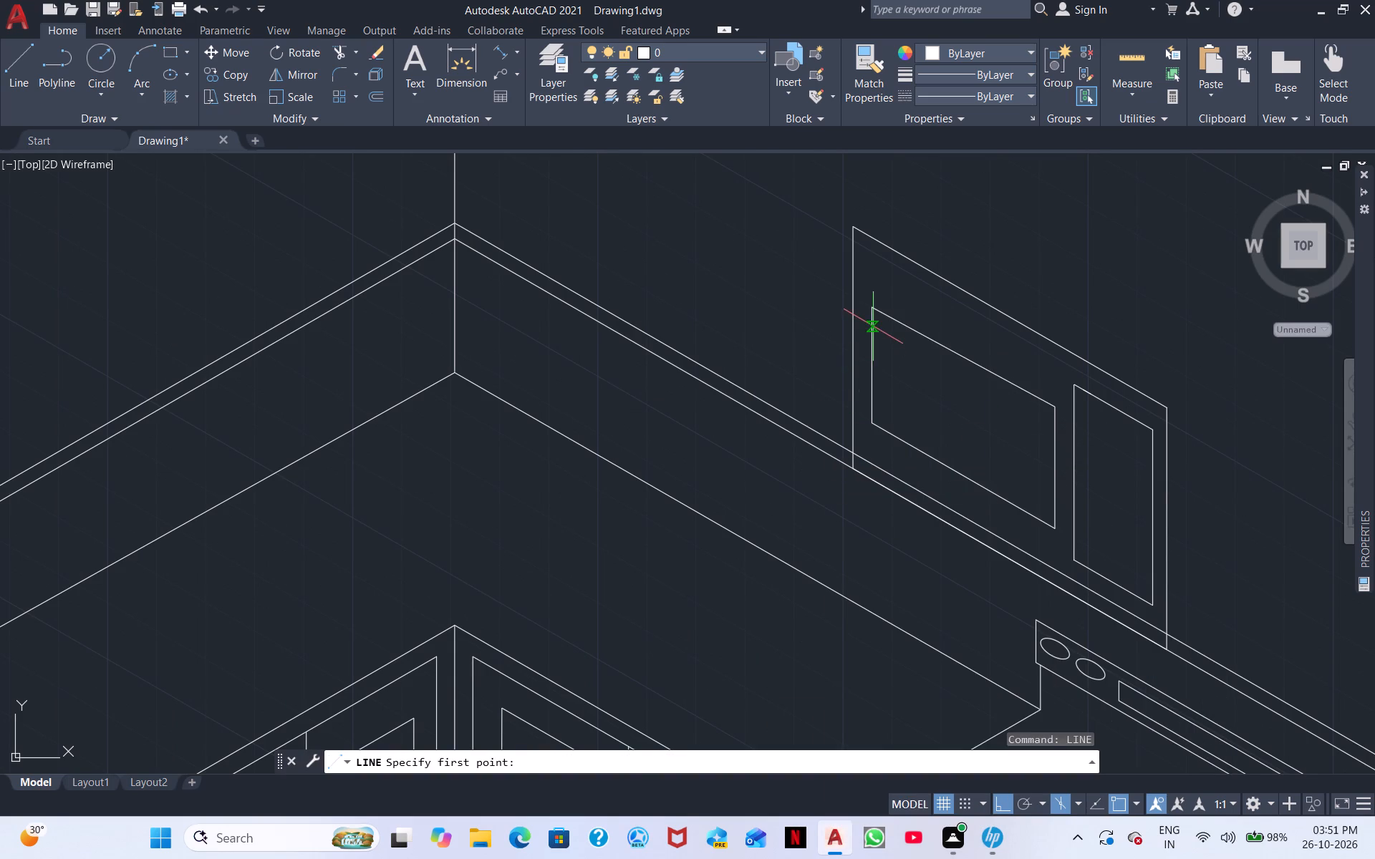
{"action": "left_click", "coordinate": [873, 326]}
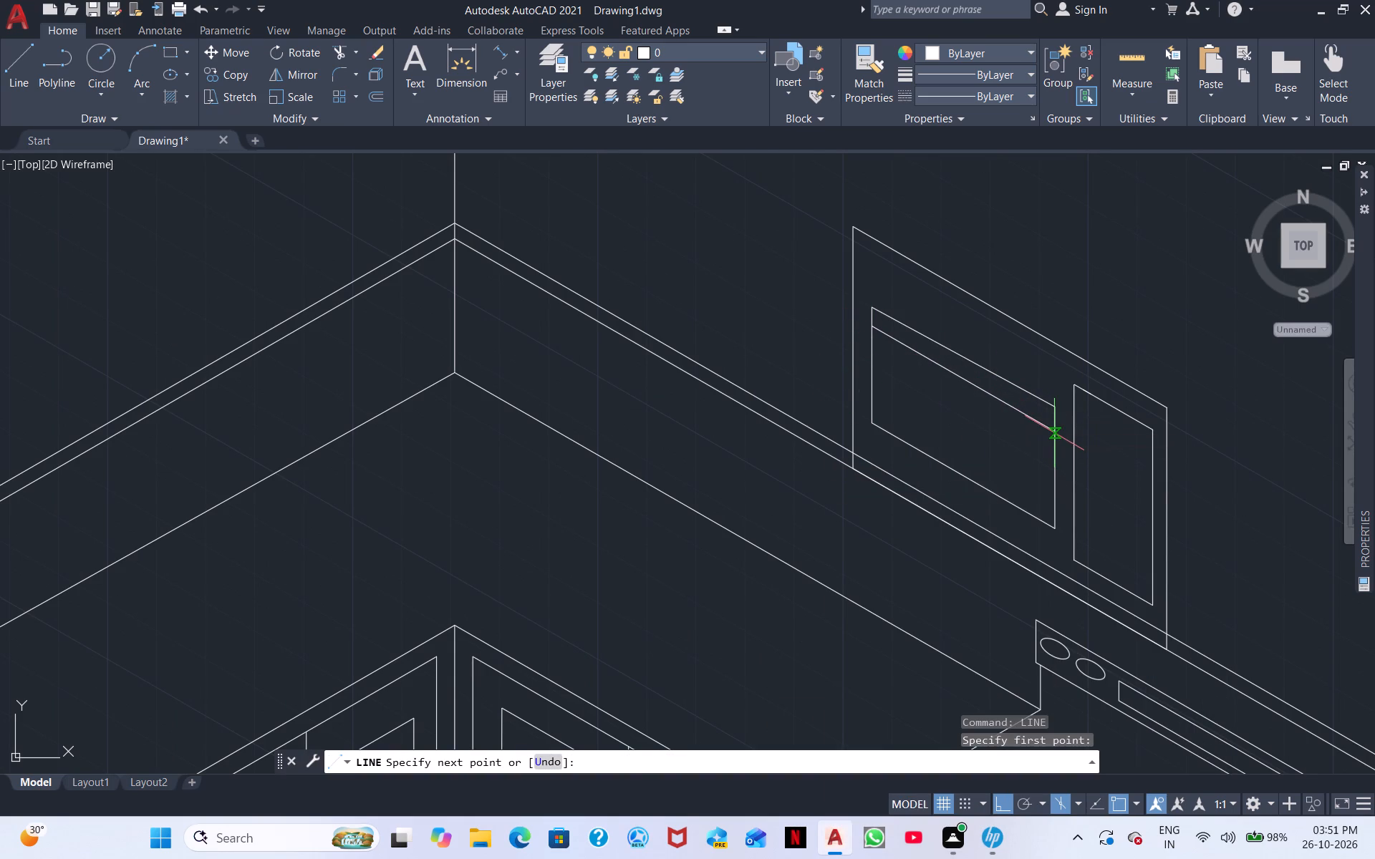
{"action": "left_click", "coordinate": [1054, 433]}
{"action": "right_click", "coordinate": [1001, 442]}
{"action": "left_click", "coordinate": [1074, 454]}
Draw a small tab about 7 units tall on the upper part of the narrow panel's left edge.
{"action": "right_click", "coordinate": [1095, 460]}
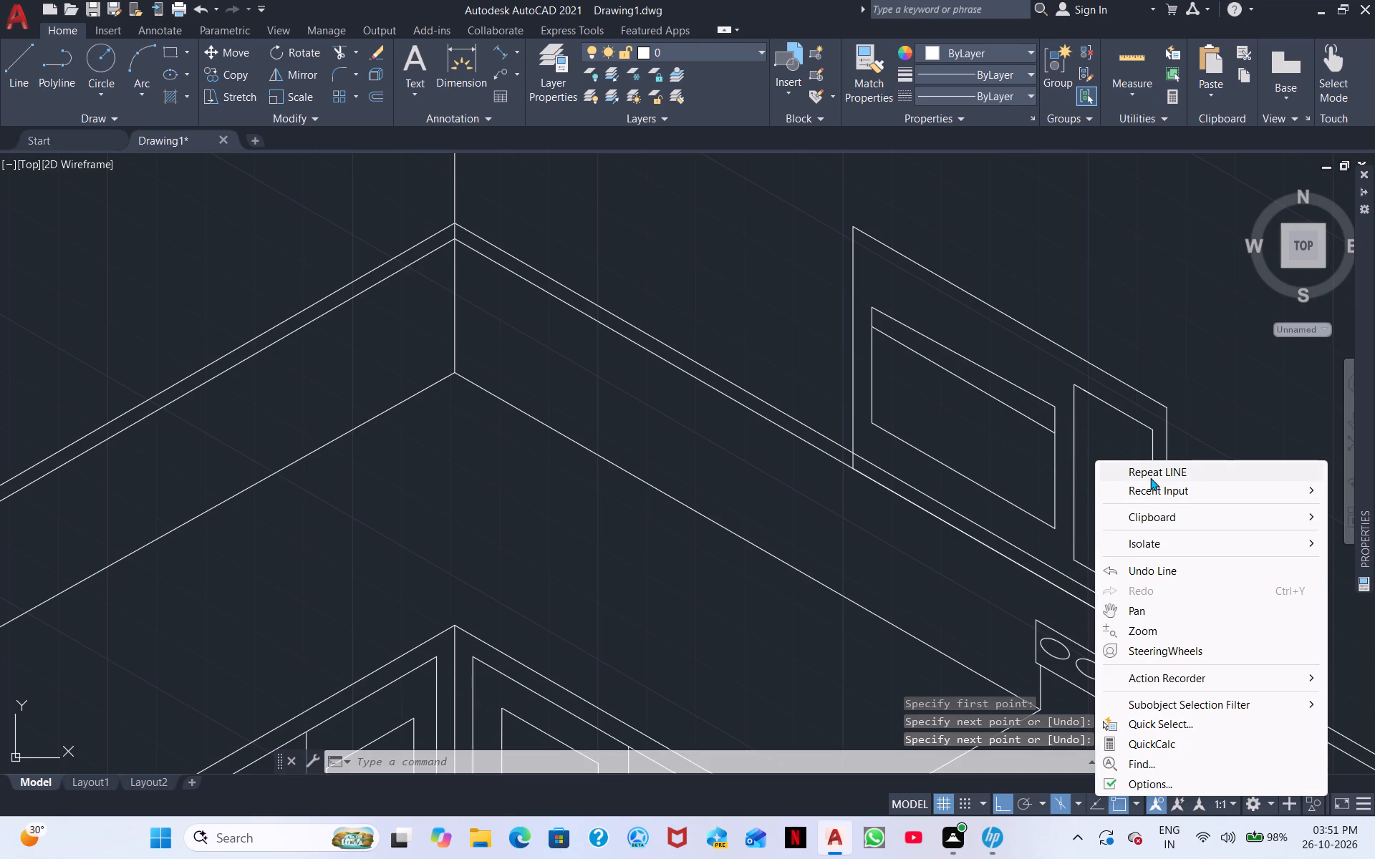
{"action": "left_click", "coordinate": [1150, 477]}
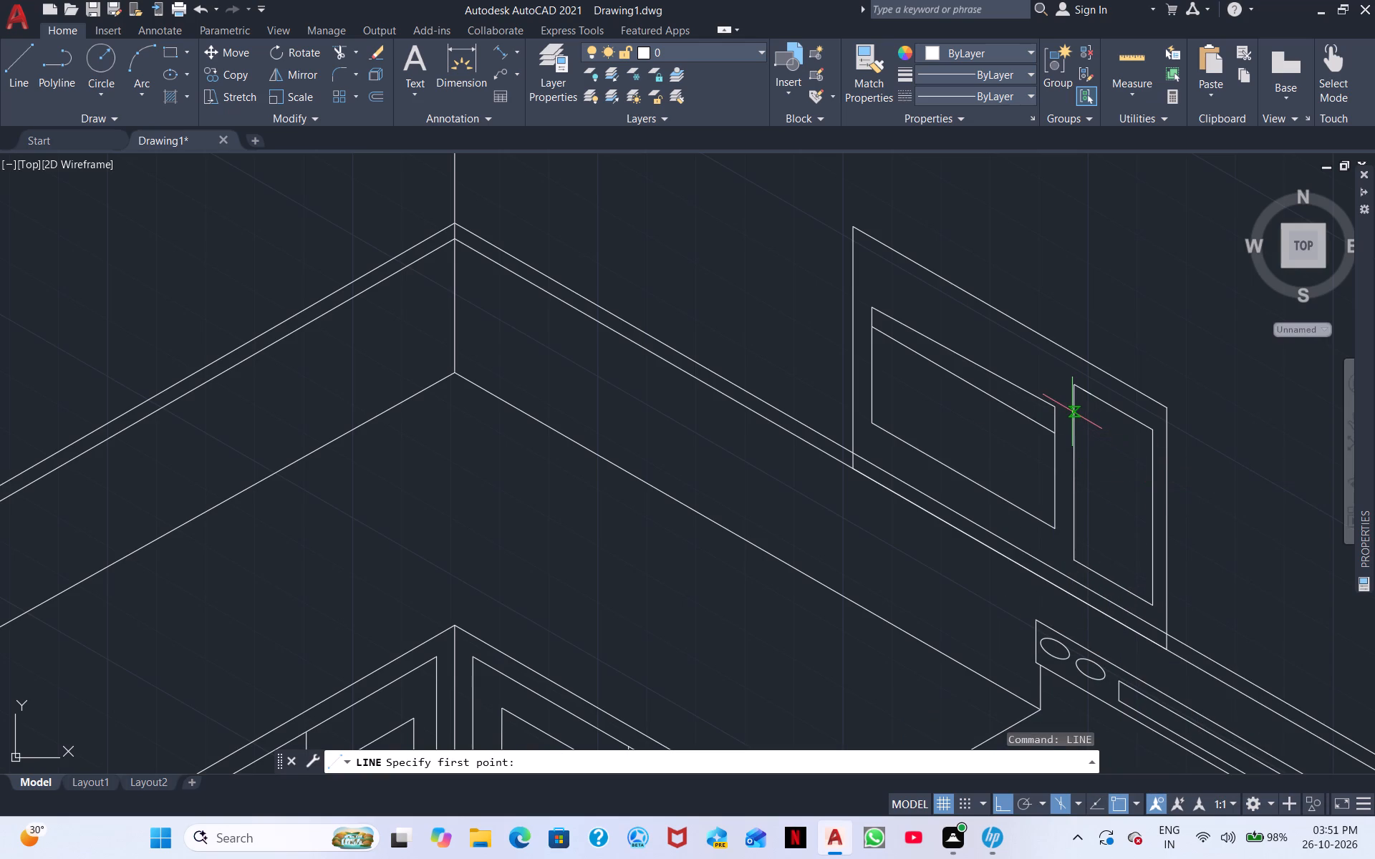
{"action": "left_click", "coordinate": [1072, 411]}
{"action": "scroll", "coordinate": [1063, 409], "scroll_direction": "up", "scroll_amount": 3}
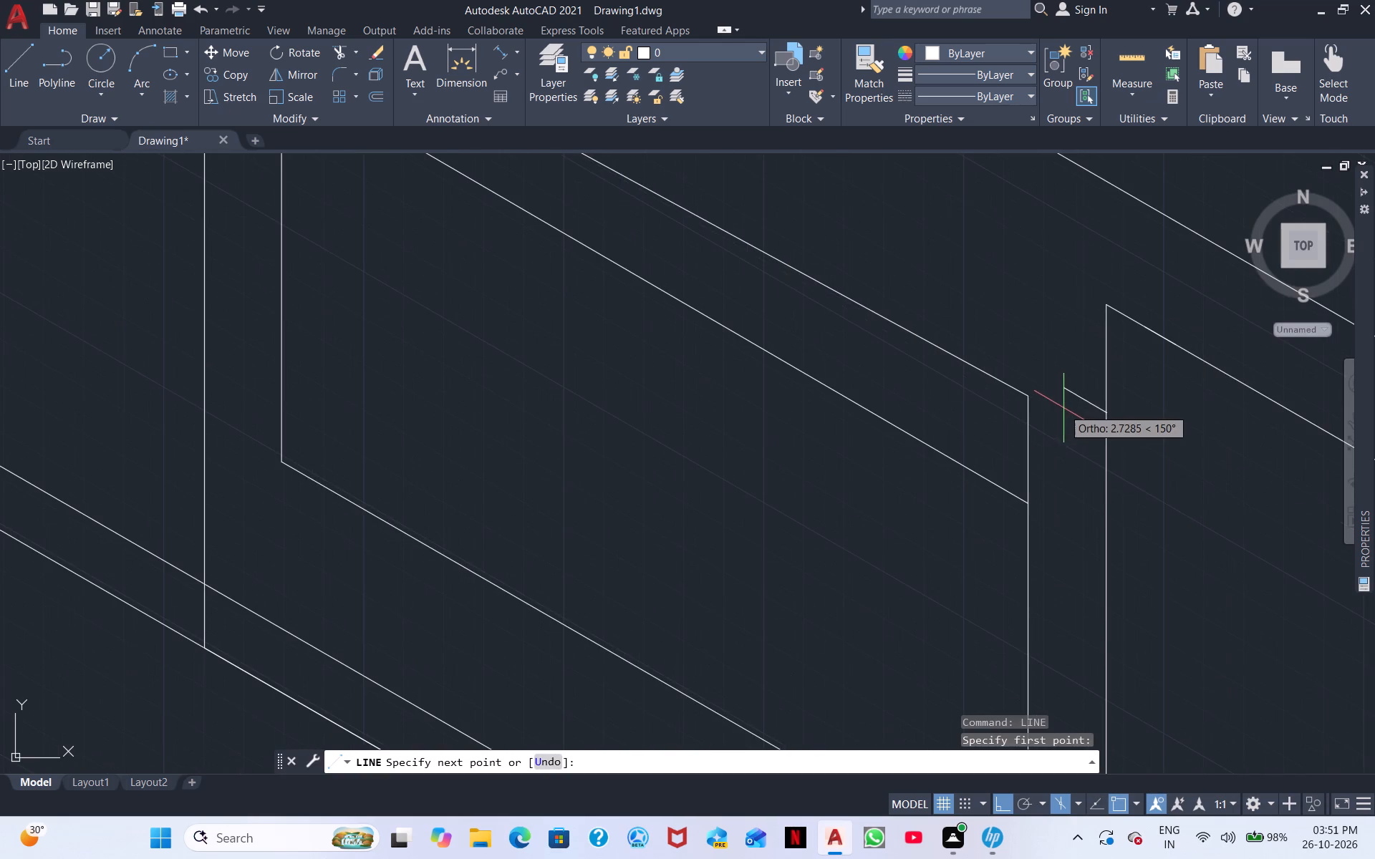
{"action": "left_click", "coordinate": [1077, 405]}
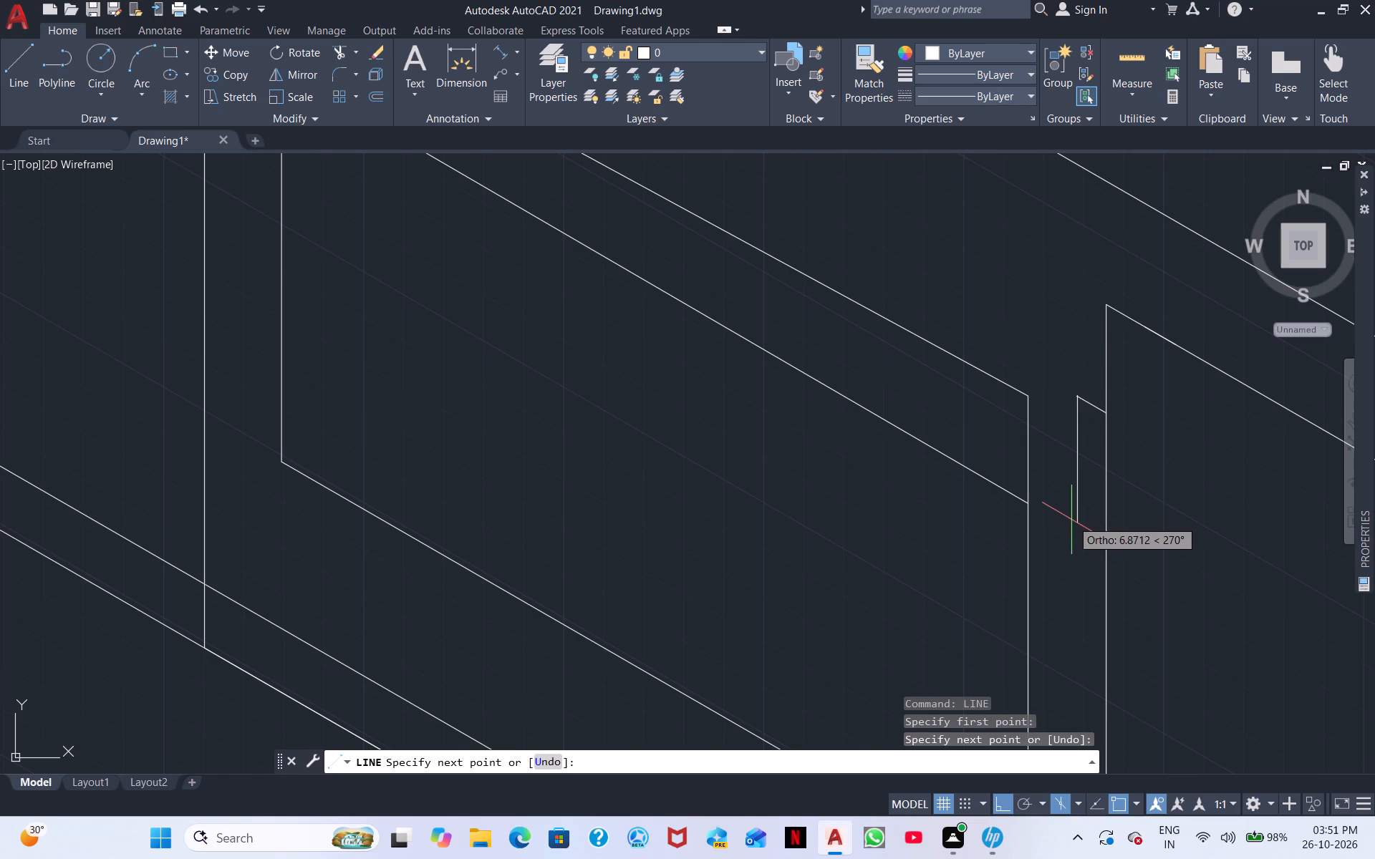
{"action": "left_click", "coordinate": [1072, 520]}
{"action": "left_click", "coordinate": [1105, 533]}
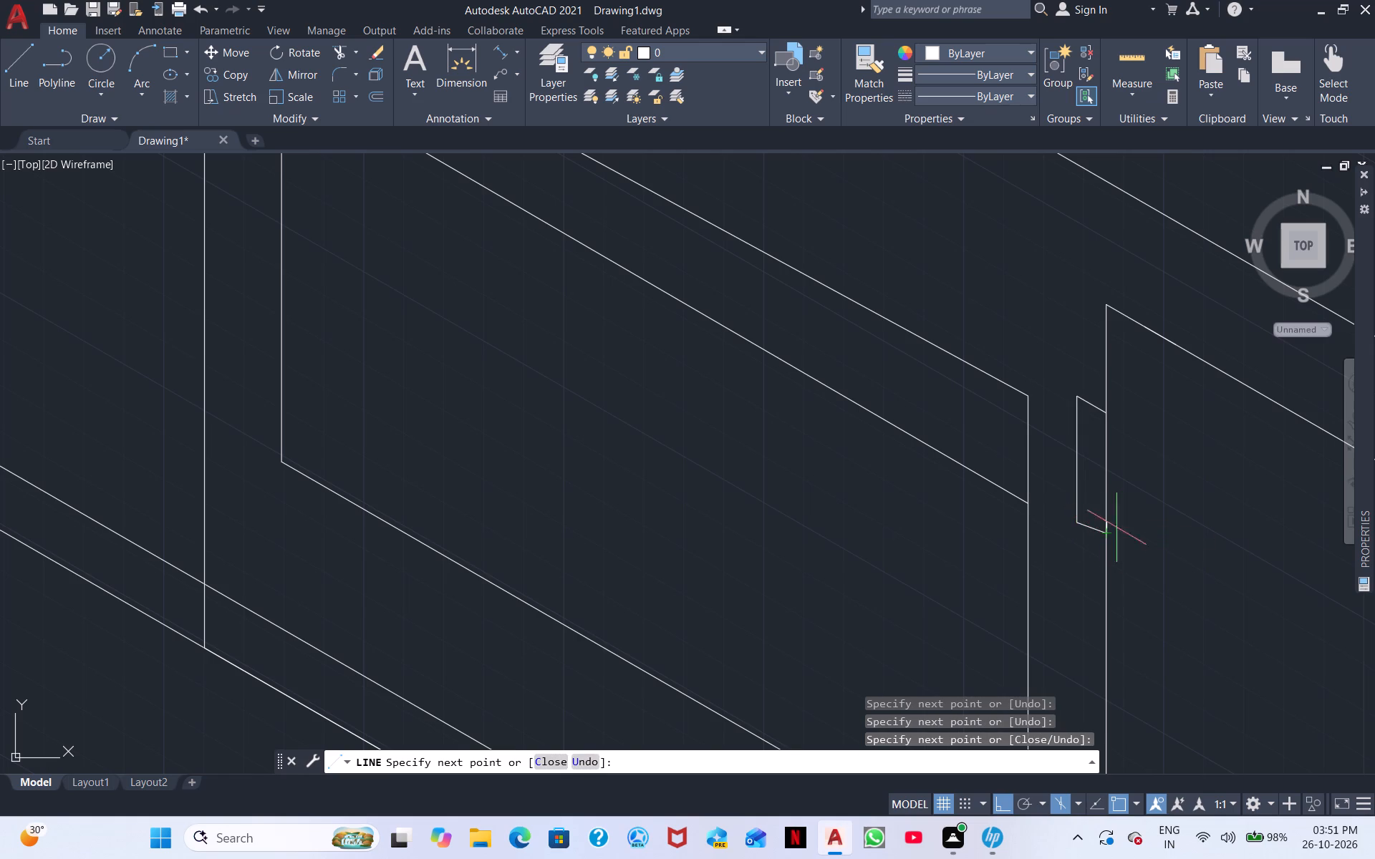
{"action": "right_click", "coordinate": [1131, 526]}
{"action": "left_click", "coordinate": [1177, 533]}
Draw a second, shorter tab on the narrow panel's left edge near its lower corner.
{"action": "middle_click_drag", "start_coordinate": [1170, 525], "coordinate": [1119, 259]}
{"action": "scroll", "coordinate": [1115, 275], "scroll_direction": "down", "scroll_amount": 2}
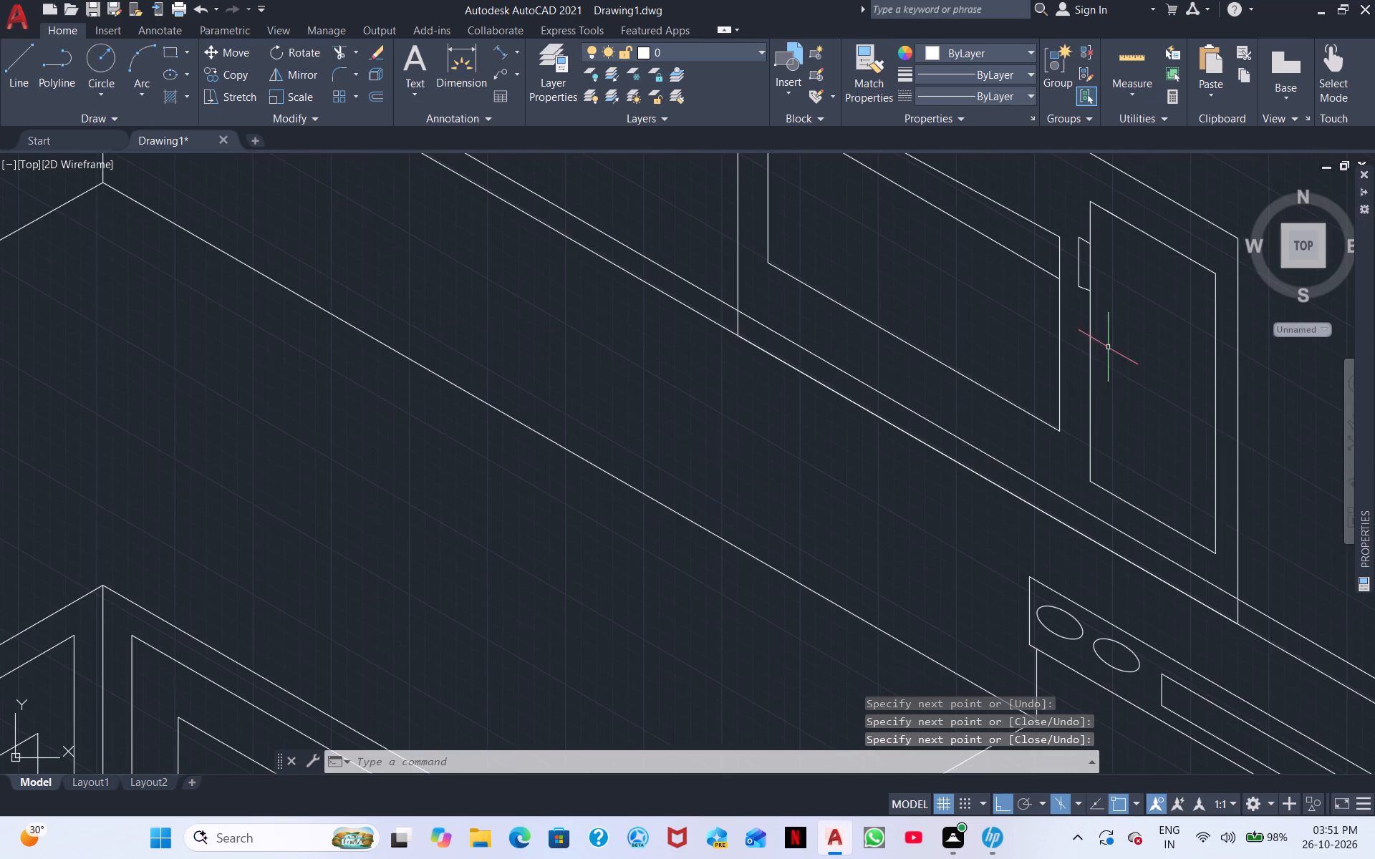
{"action": "right_click", "coordinate": [1111, 402]}
{"action": "left_click", "coordinate": [1194, 412]}
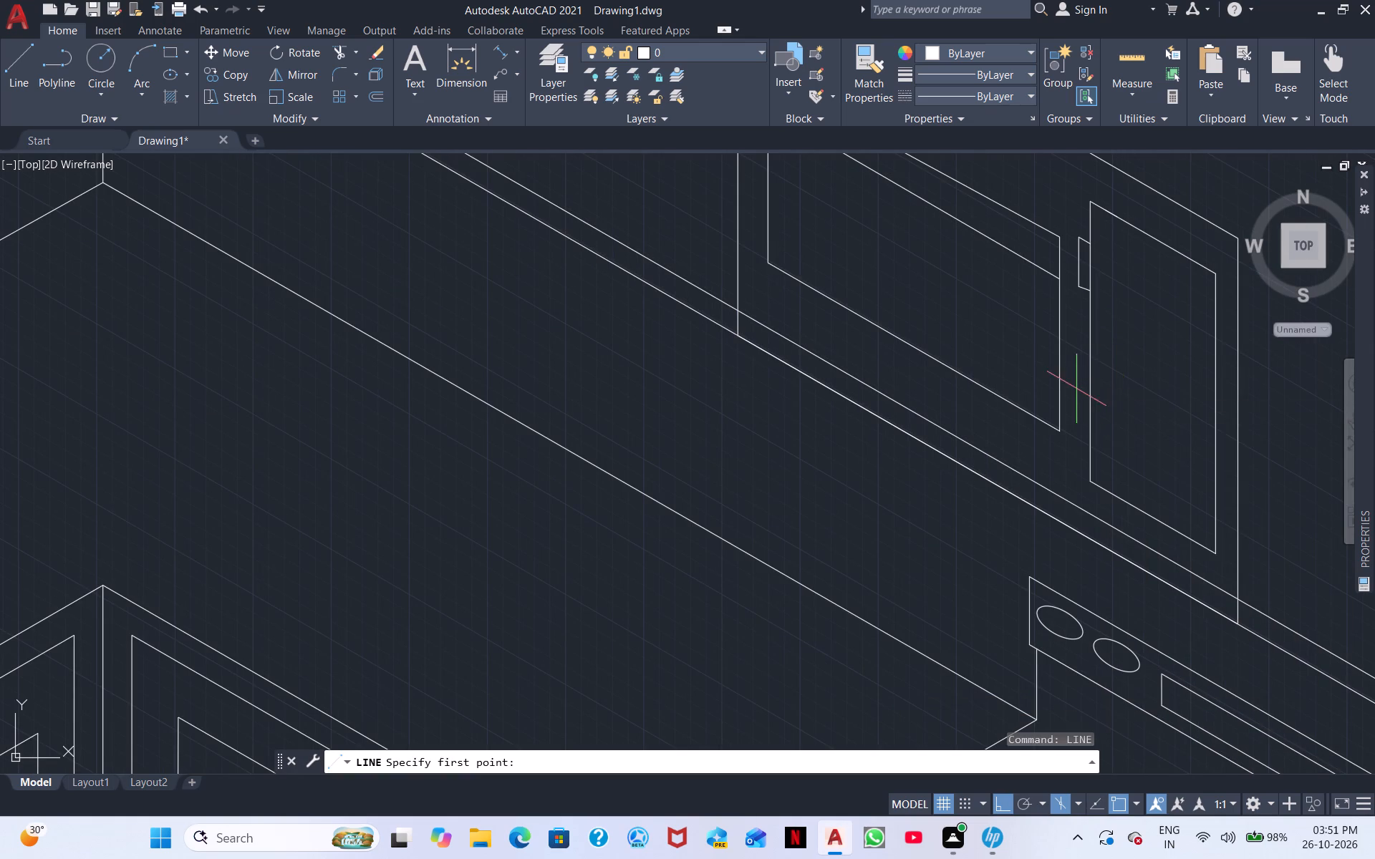
{"action": "scroll", "coordinate": [1074, 391], "scroll_direction": "up", "scroll_amount": 2}
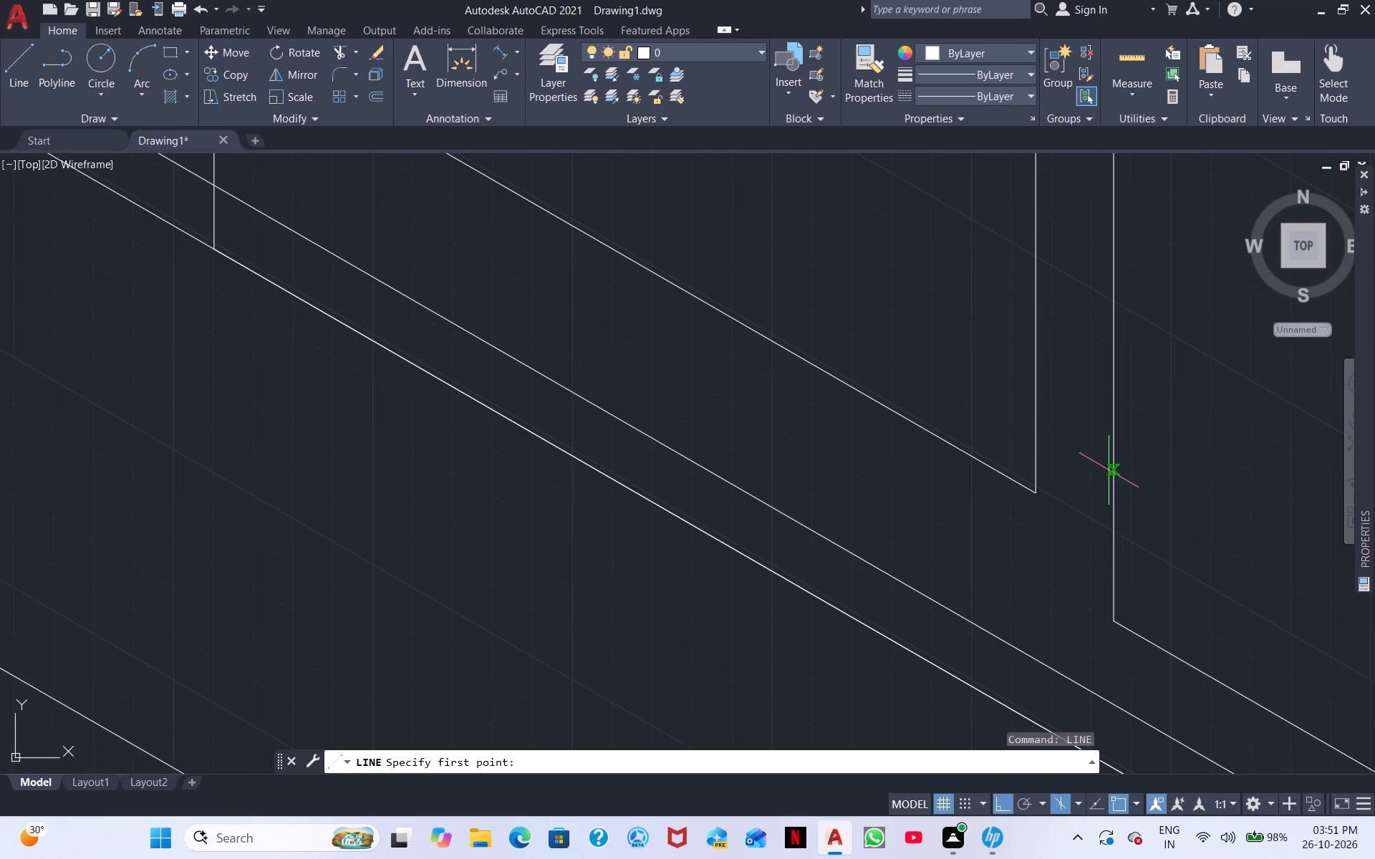
{"action": "left_click", "coordinate": [1112, 473]}
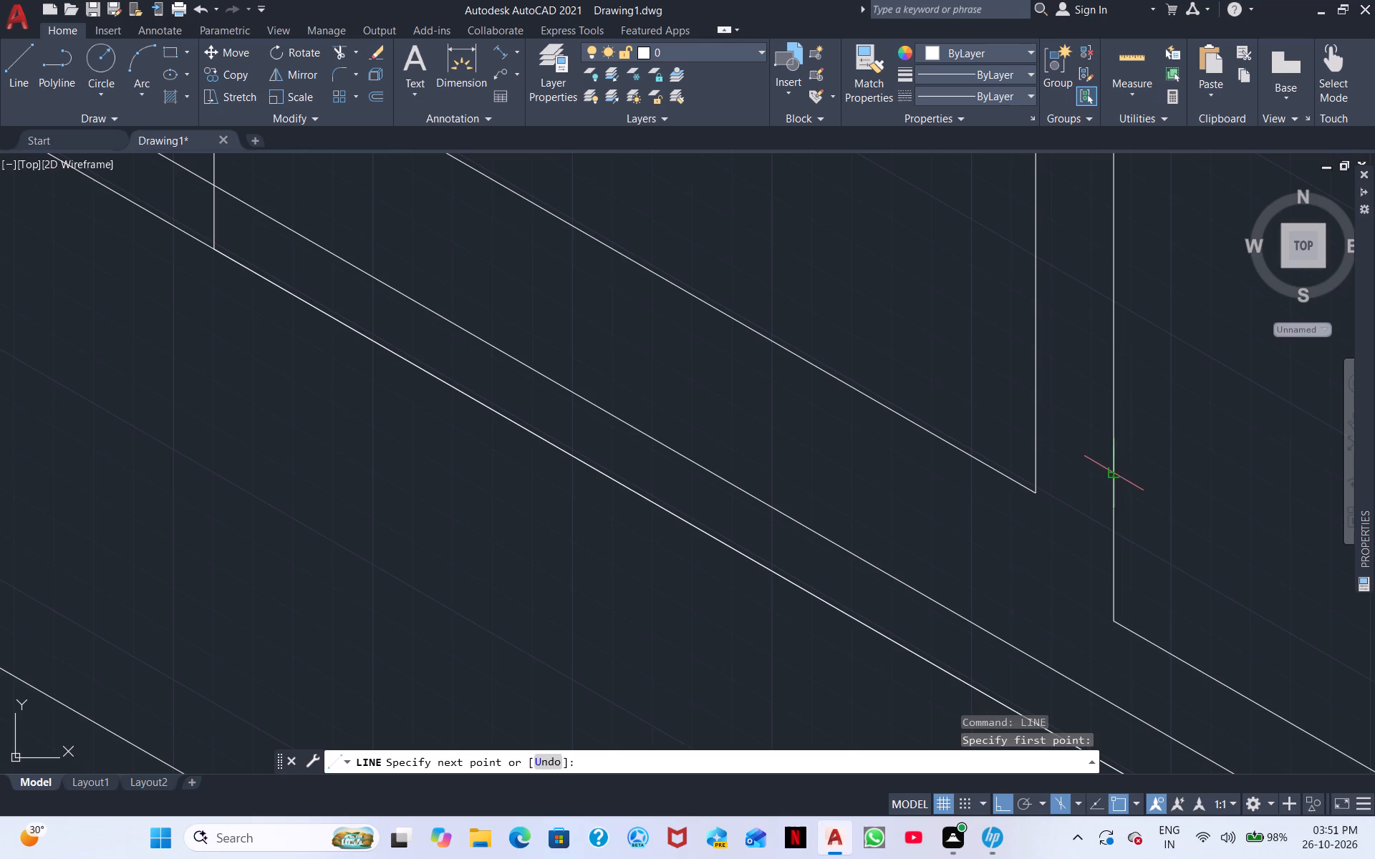
{"action": "left_click", "coordinate": [1090, 468]}
{"action": "left_click_drag", "start_coordinate": [1089, 535], "coordinate": [1091, 550]}
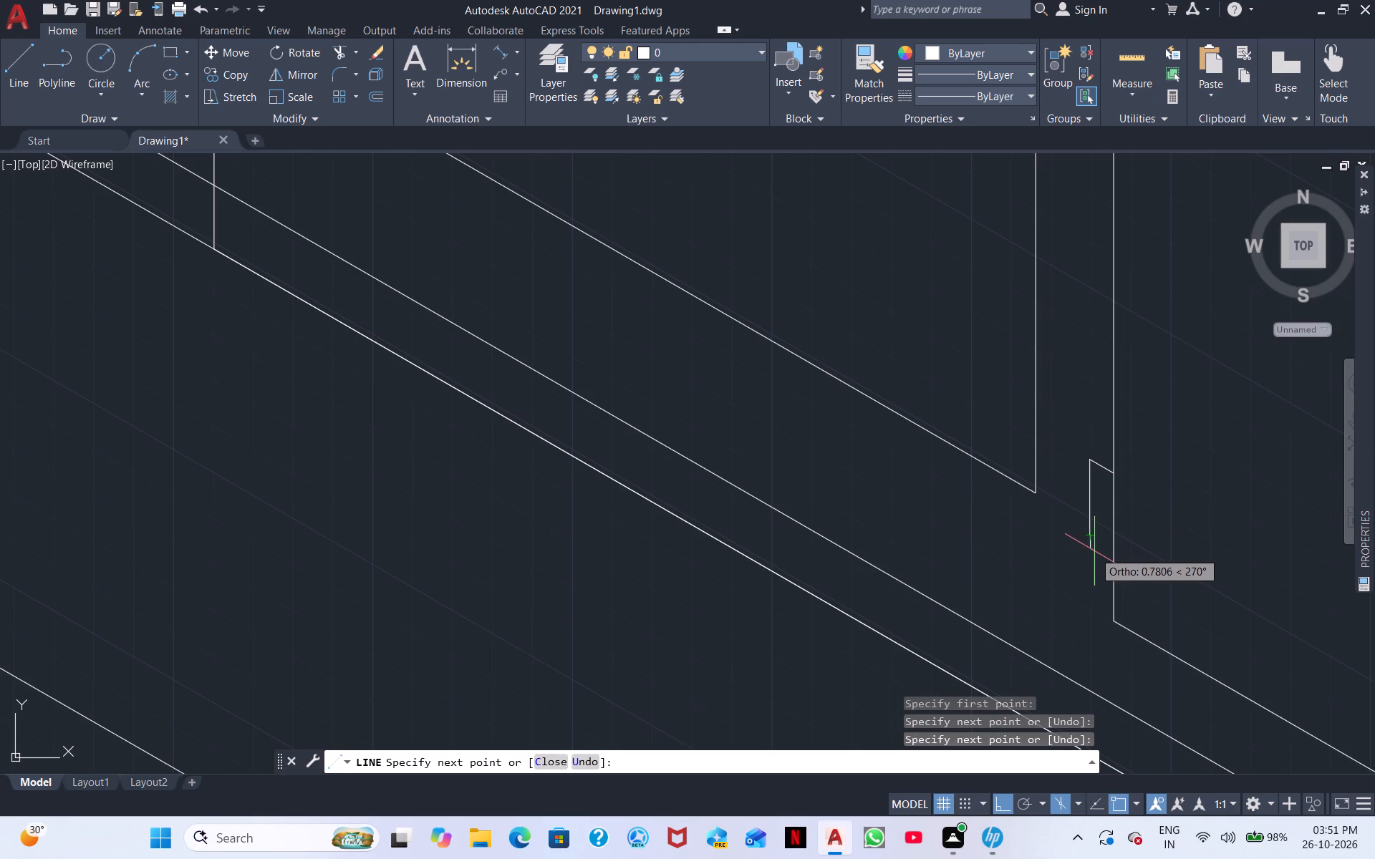
{"action": "left_click", "coordinate": [1111, 543]}
{"action": "right_click", "coordinate": [1126, 510]}
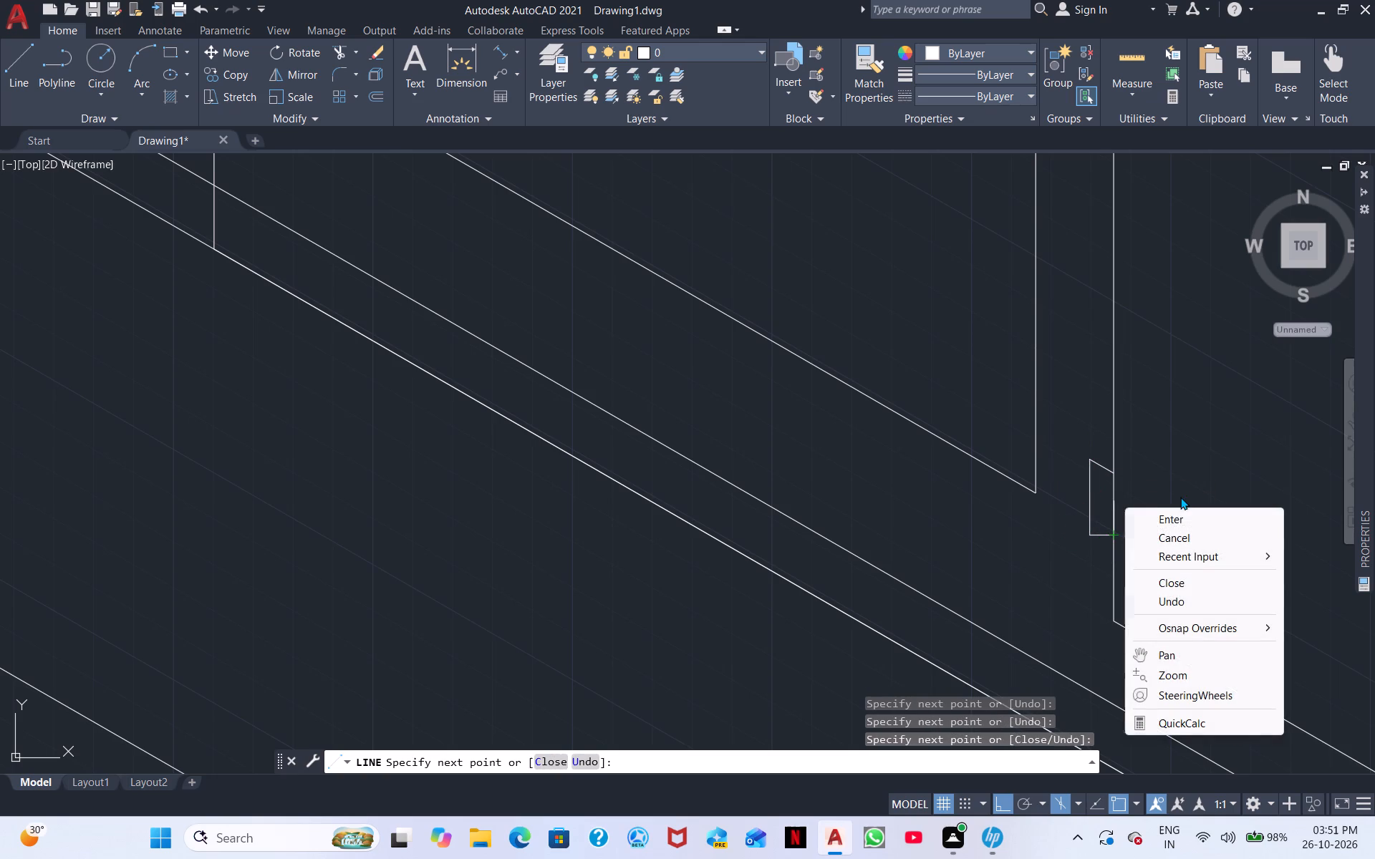
{"action": "left_click", "coordinate": [1167, 515]}
Examine the whole kitchen drawing with the new panelled outline above the cooktop.
{"action": "scroll", "coordinate": [1163, 410], "scroll_direction": "down", "scroll_amount": 3}
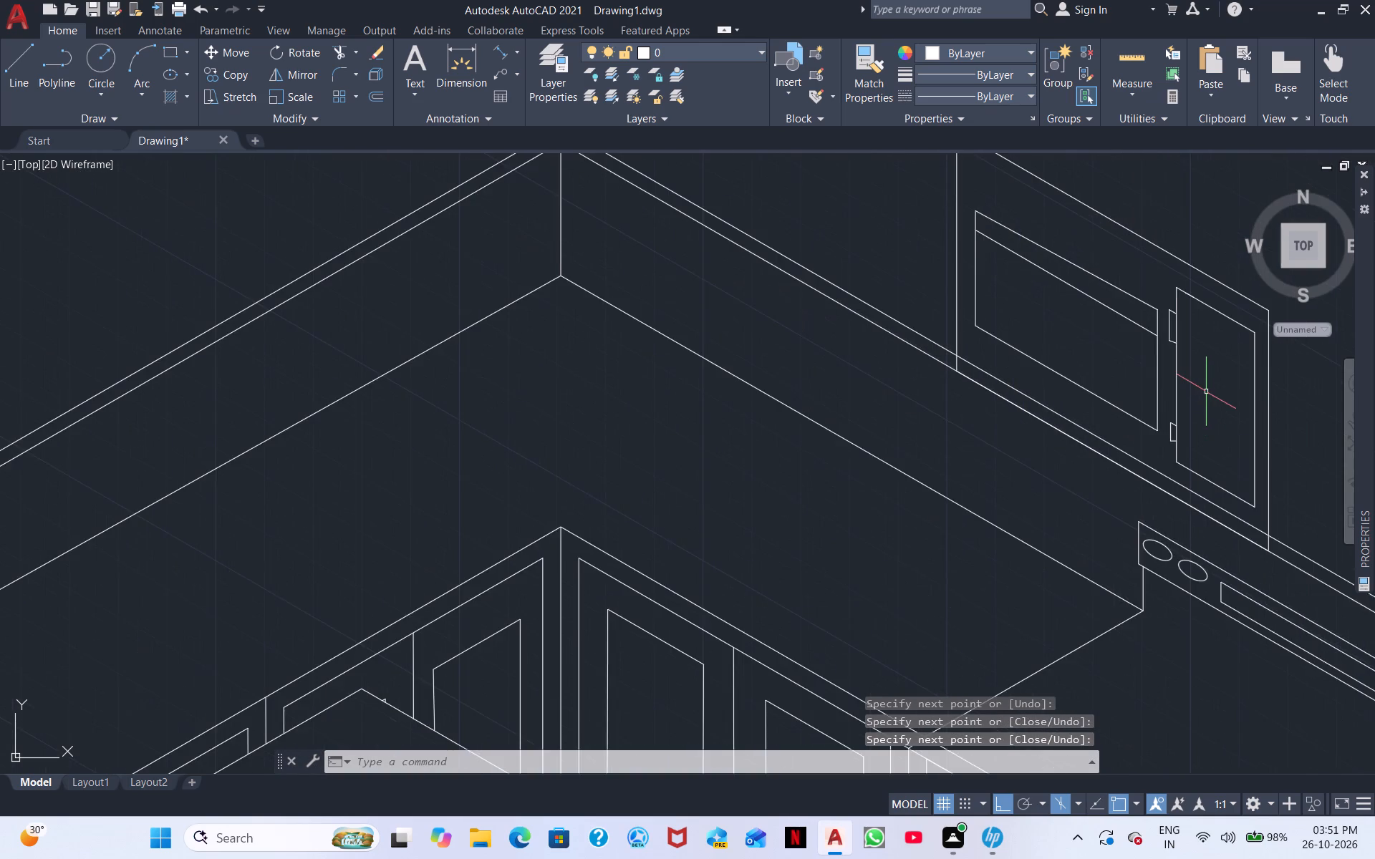
{"action": "middle_click_drag", "start_coordinate": [1206, 390], "coordinate": [1055, 407]}
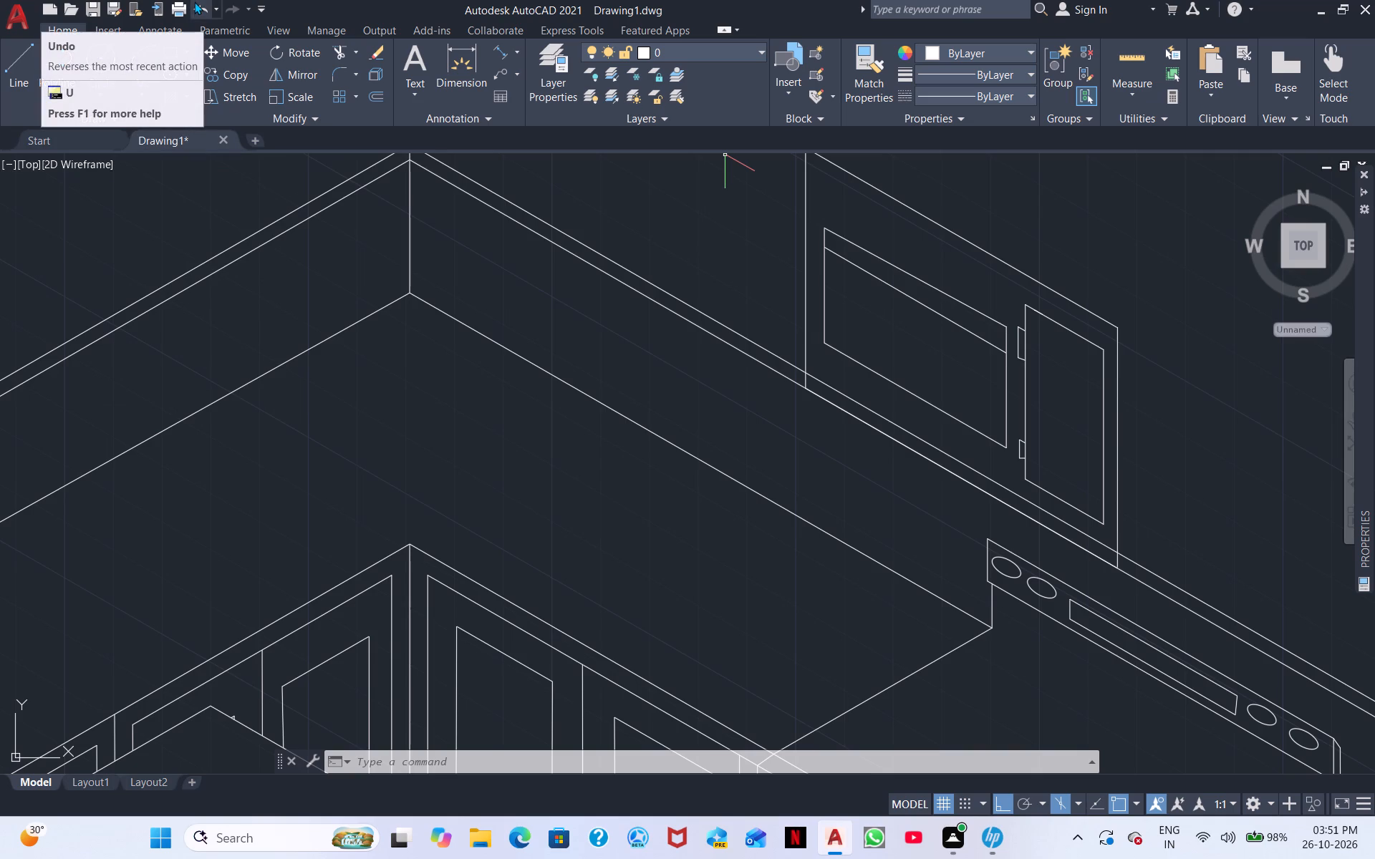
{"action": "scroll", "coordinate": [194, 1], "scroll_direction": "down", "scroll_amount": 3}
{"action": "scroll", "coordinate": [390, 49], "scroll_direction": "down", "scroll_amount": 2}
{"action": "scroll", "coordinate": [803, 210], "scroll_direction": "down", "scroll_amount": 2}
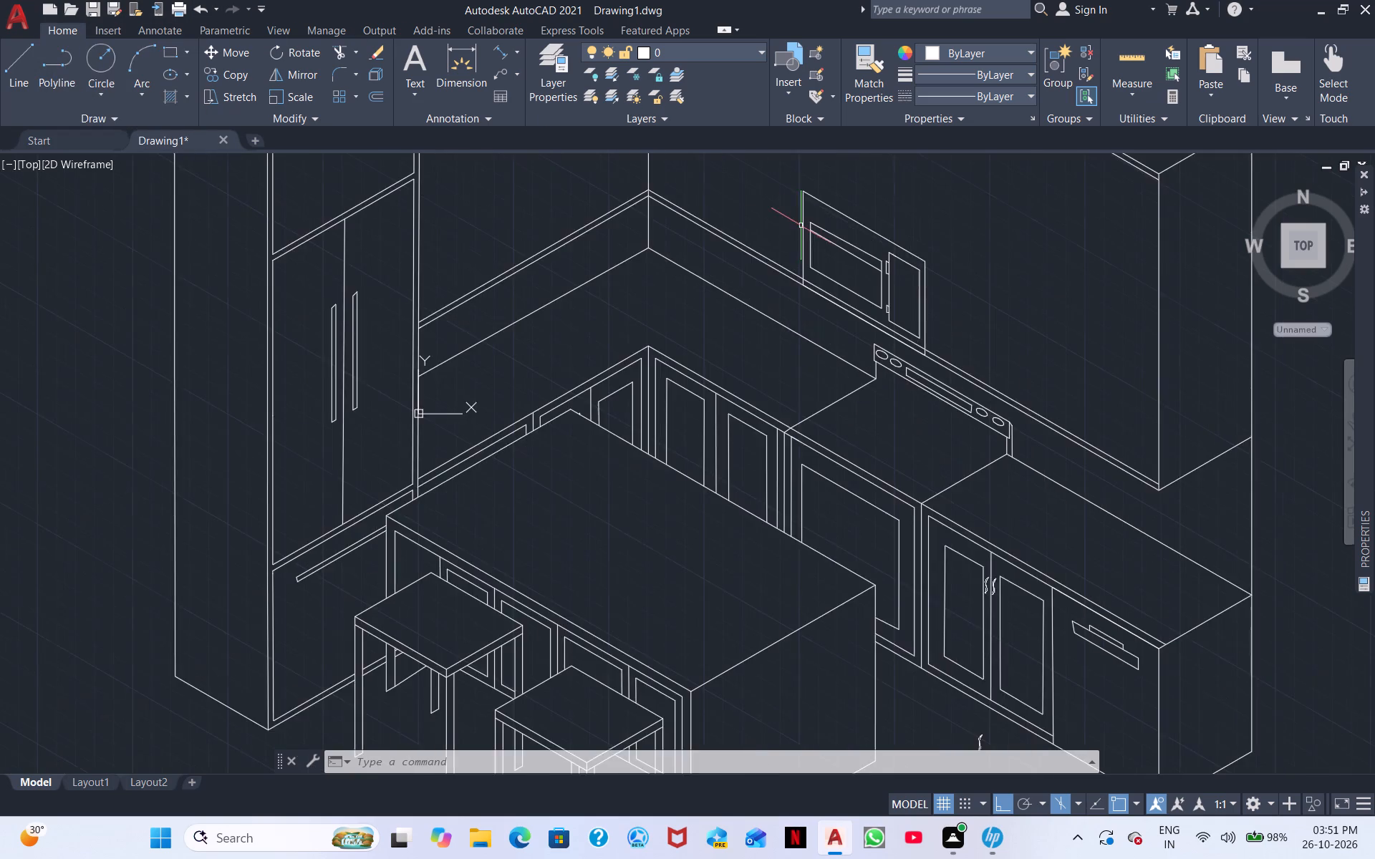
{"action": "scroll", "coordinate": [803, 231], "scroll_direction": "down", "scroll_amount": 2}
{"action": "middle_click_drag", "start_coordinate": [816, 209], "coordinate": [564, 301]}
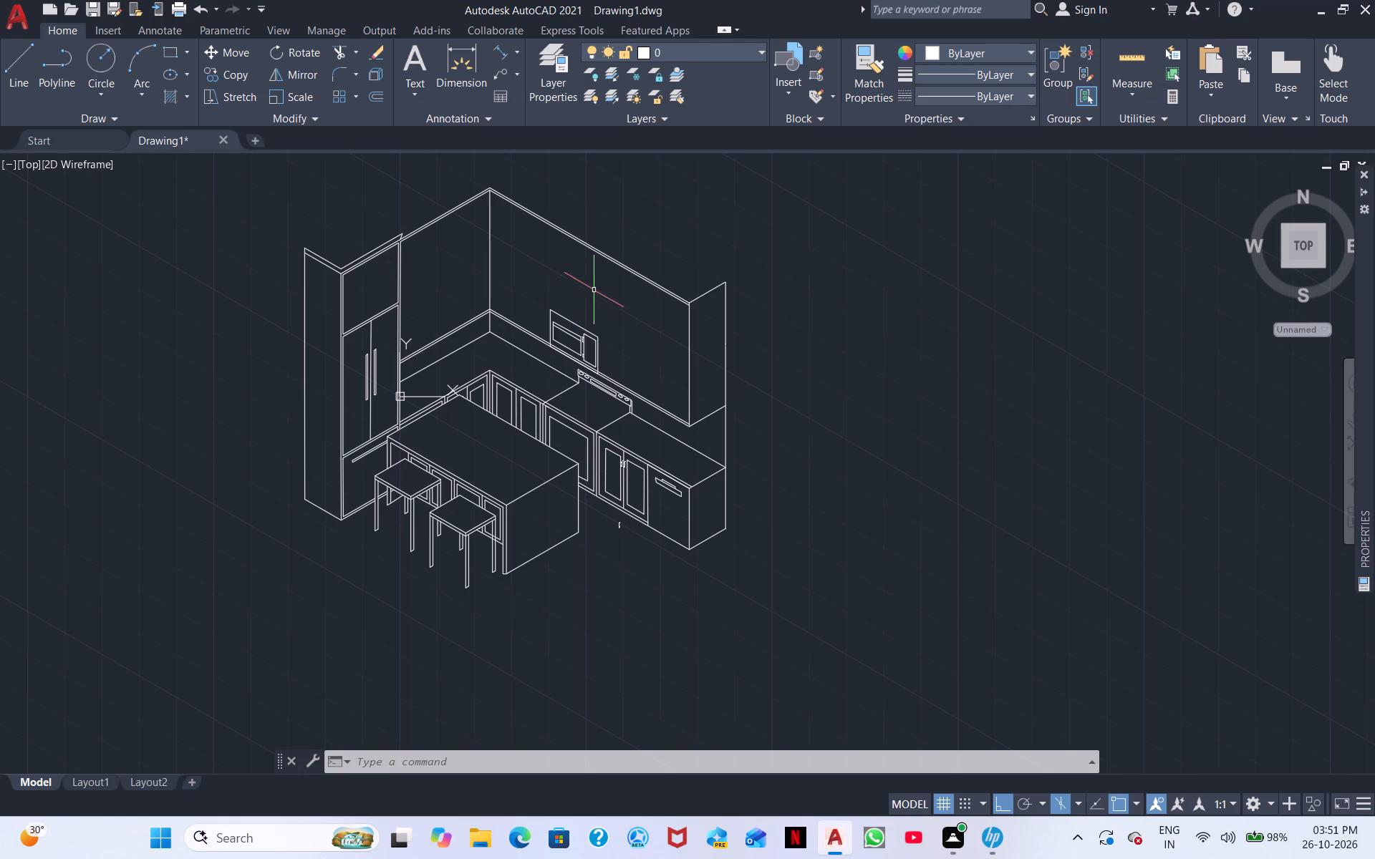
{"action": "middle_click_drag", "start_coordinate": [748, 288], "coordinate": [481, 248]}
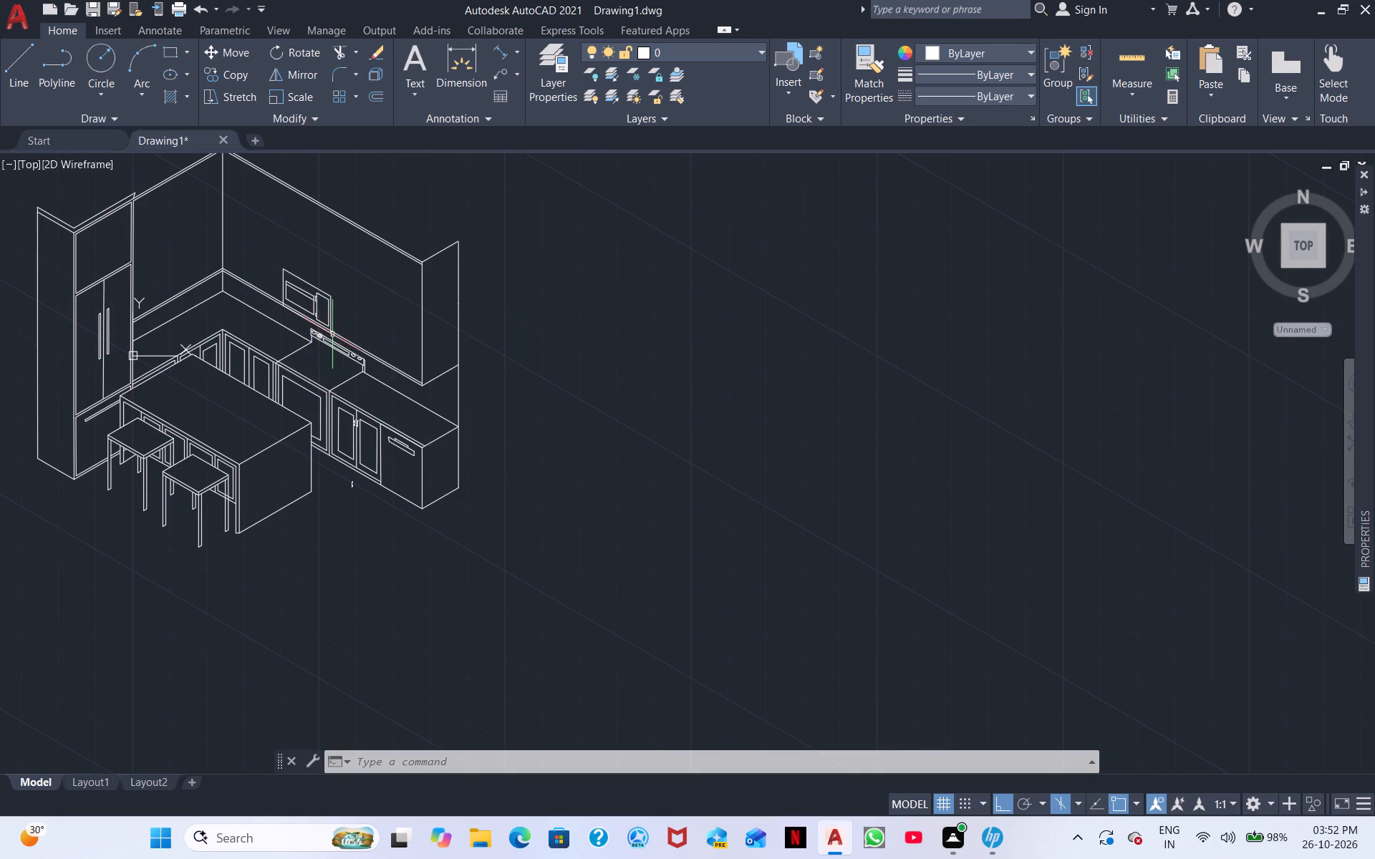
{"action": "middle_click_drag", "start_coordinate": [334, 335], "coordinate": [516, 332]}
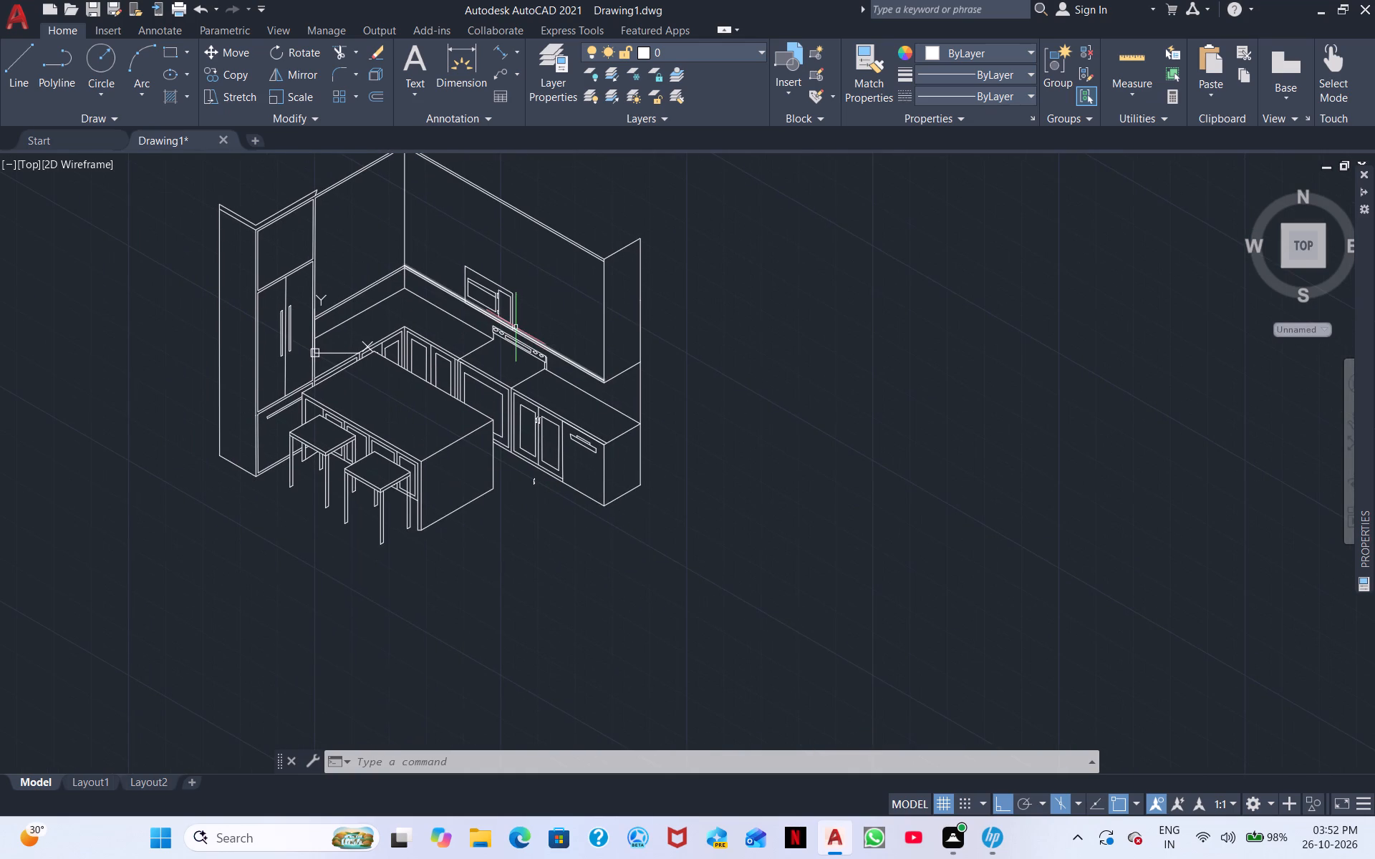
Draw the appliance's side depth with a slanted edge about 5 units long from its upper right corner and a vertical edge down to the wall-base line.
{"action": "scroll", "coordinate": [517, 302], "scroll_direction": "up", "scroll_amount": 2}
{"action": "middle_click_drag", "start_coordinate": [524, 296], "coordinate": [421, 331]}
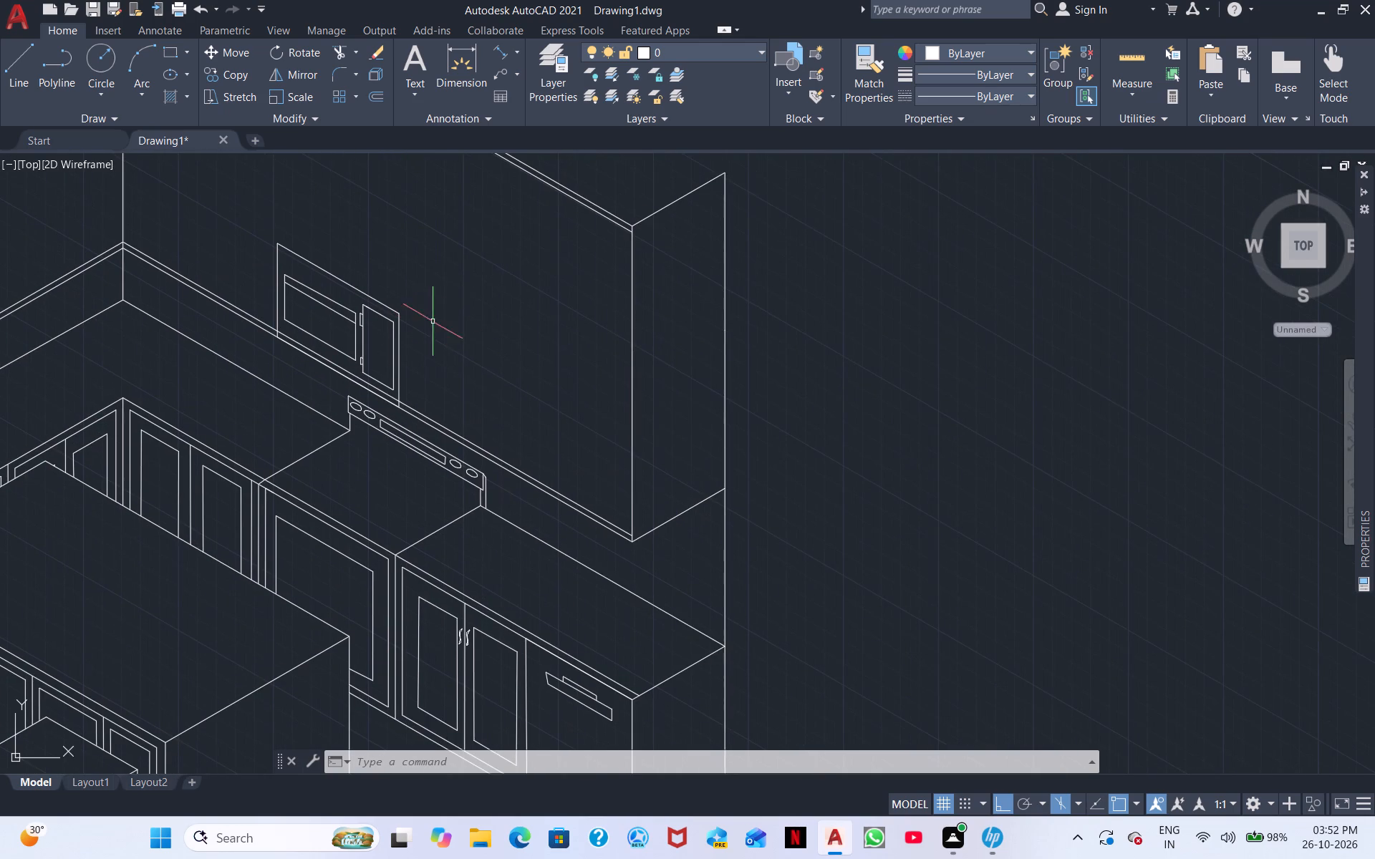
{"action": "right_click", "coordinate": [473, 311]}
{"action": "left_click", "coordinate": [549, 324]}
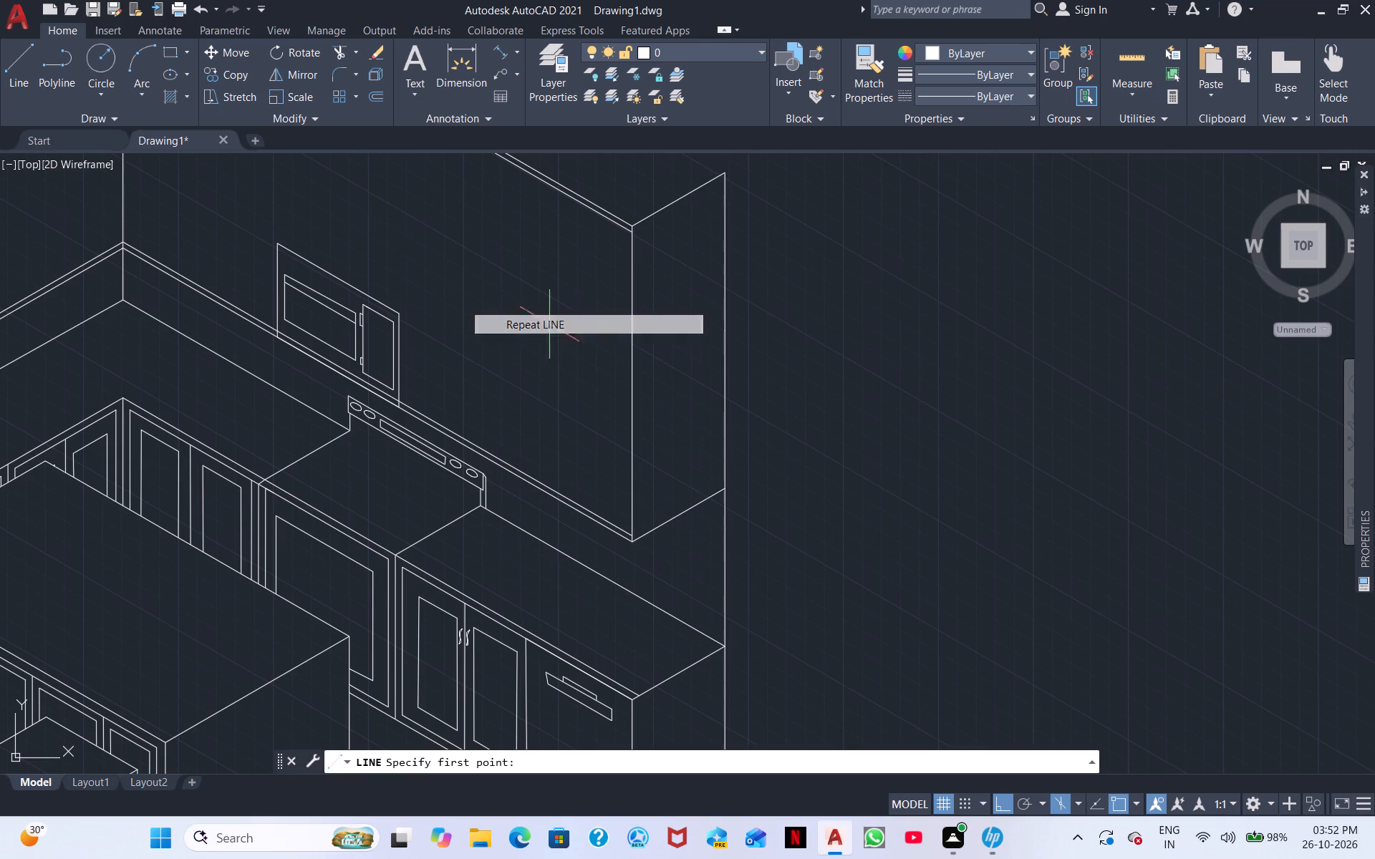
{"action": "left_click", "coordinate": [398, 316]}
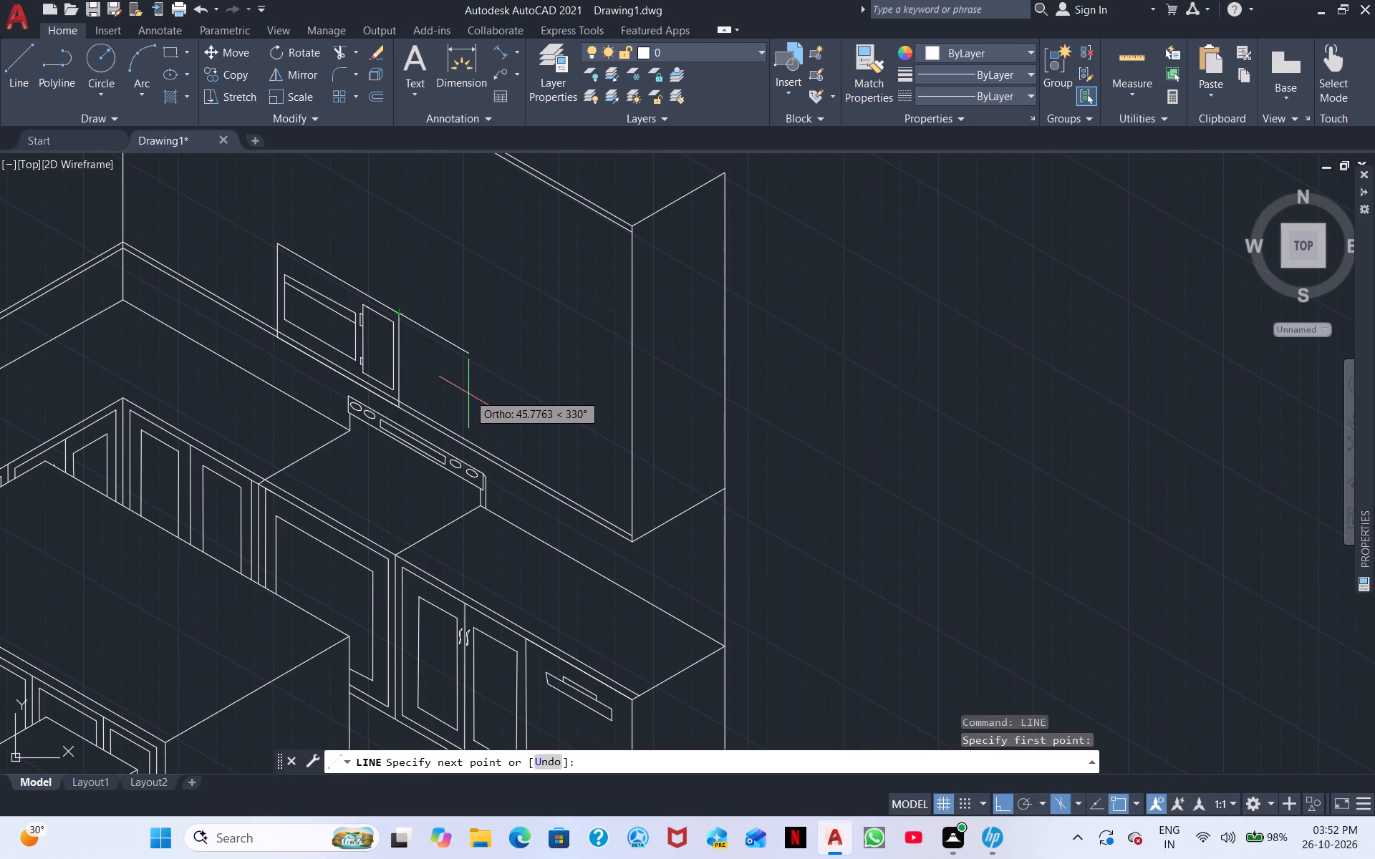
{"action": "key", "text": "F5"}
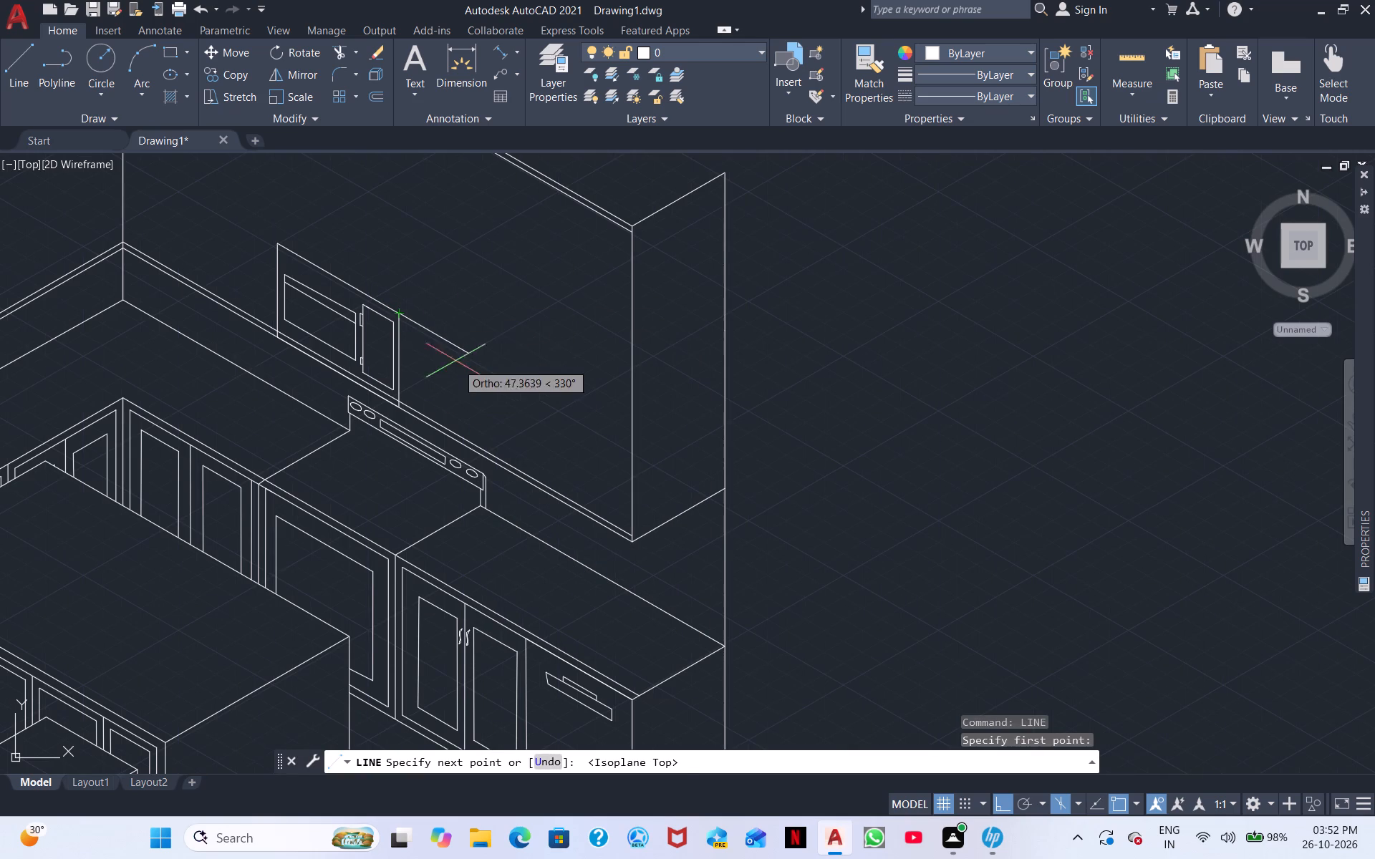
{"action": "scroll", "coordinate": [420, 314], "scroll_direction": "up", "scroll_amount": 3}
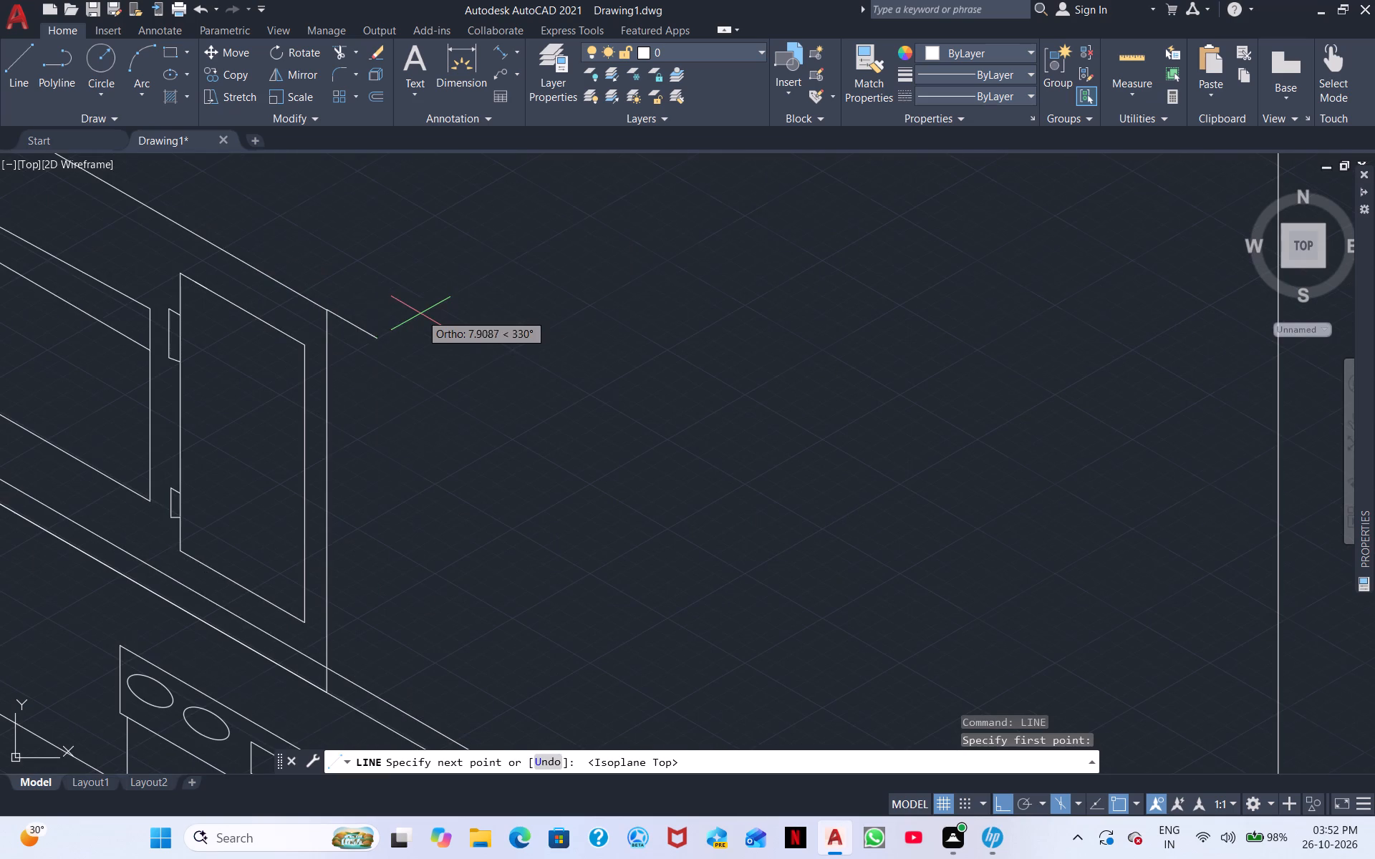
{"action": "left_click", "coordinate": [369, 297]}
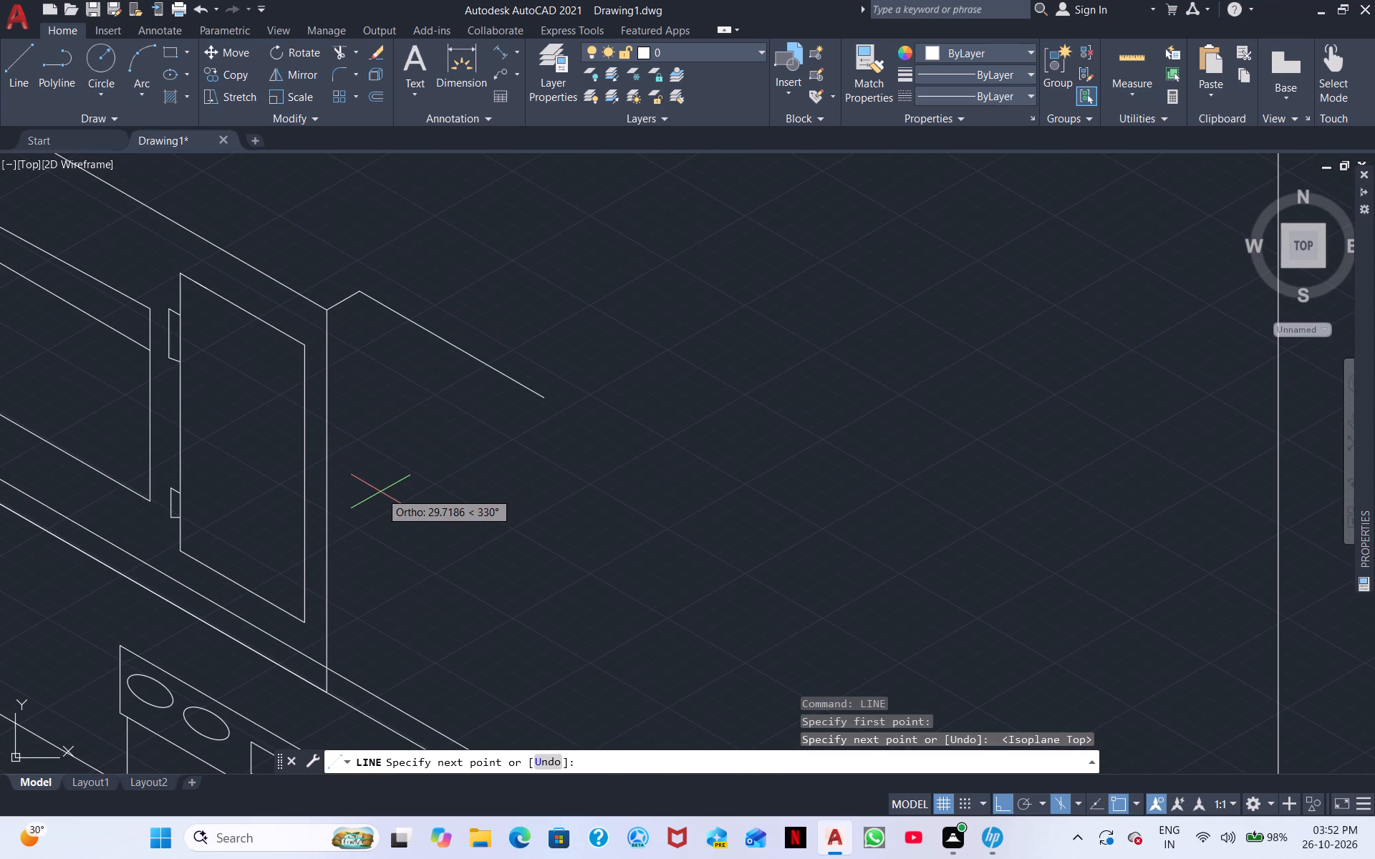
{"action": "key", "text": "F5"}
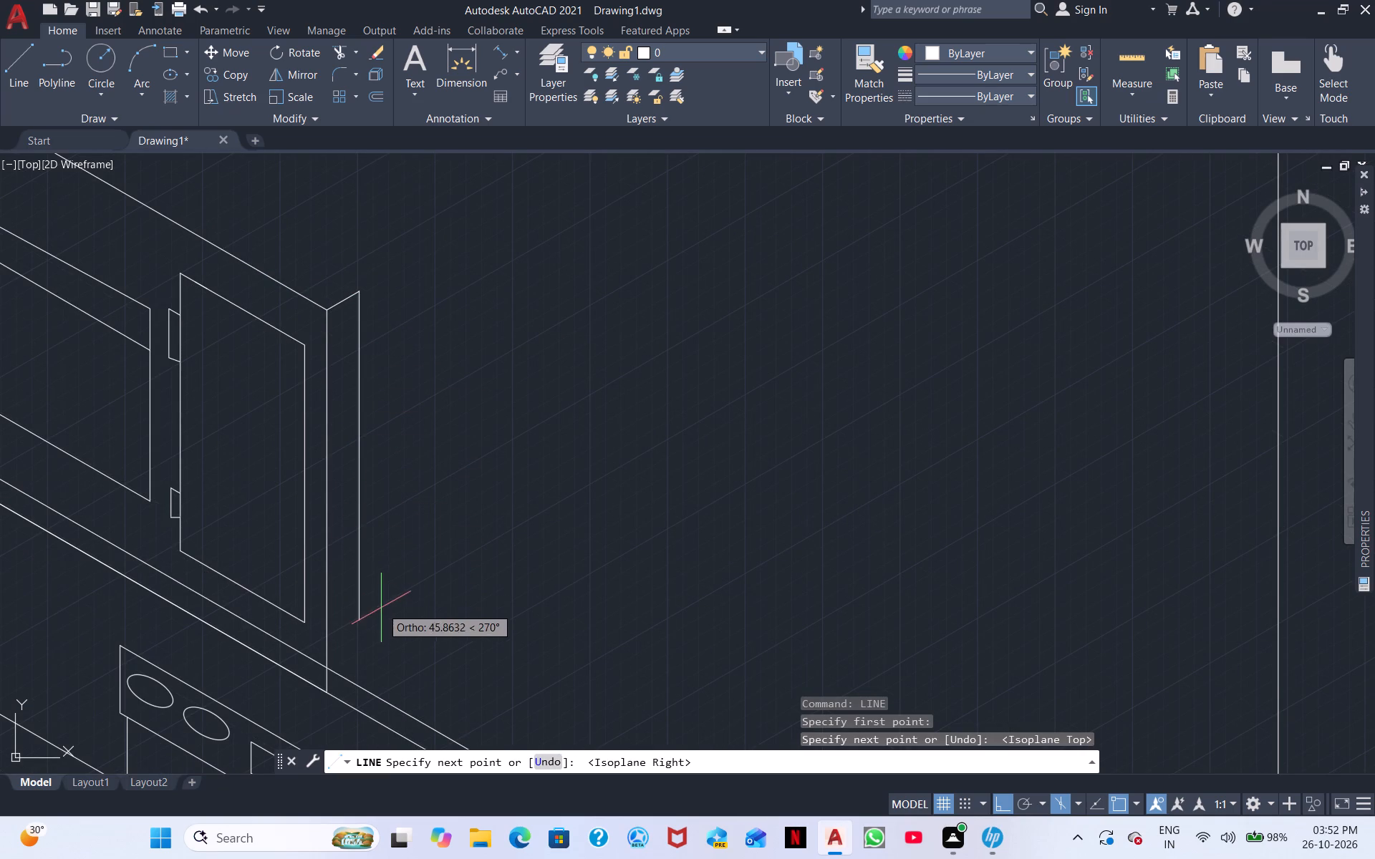
{"action": "left_click", "coordinate": [360, 686]}
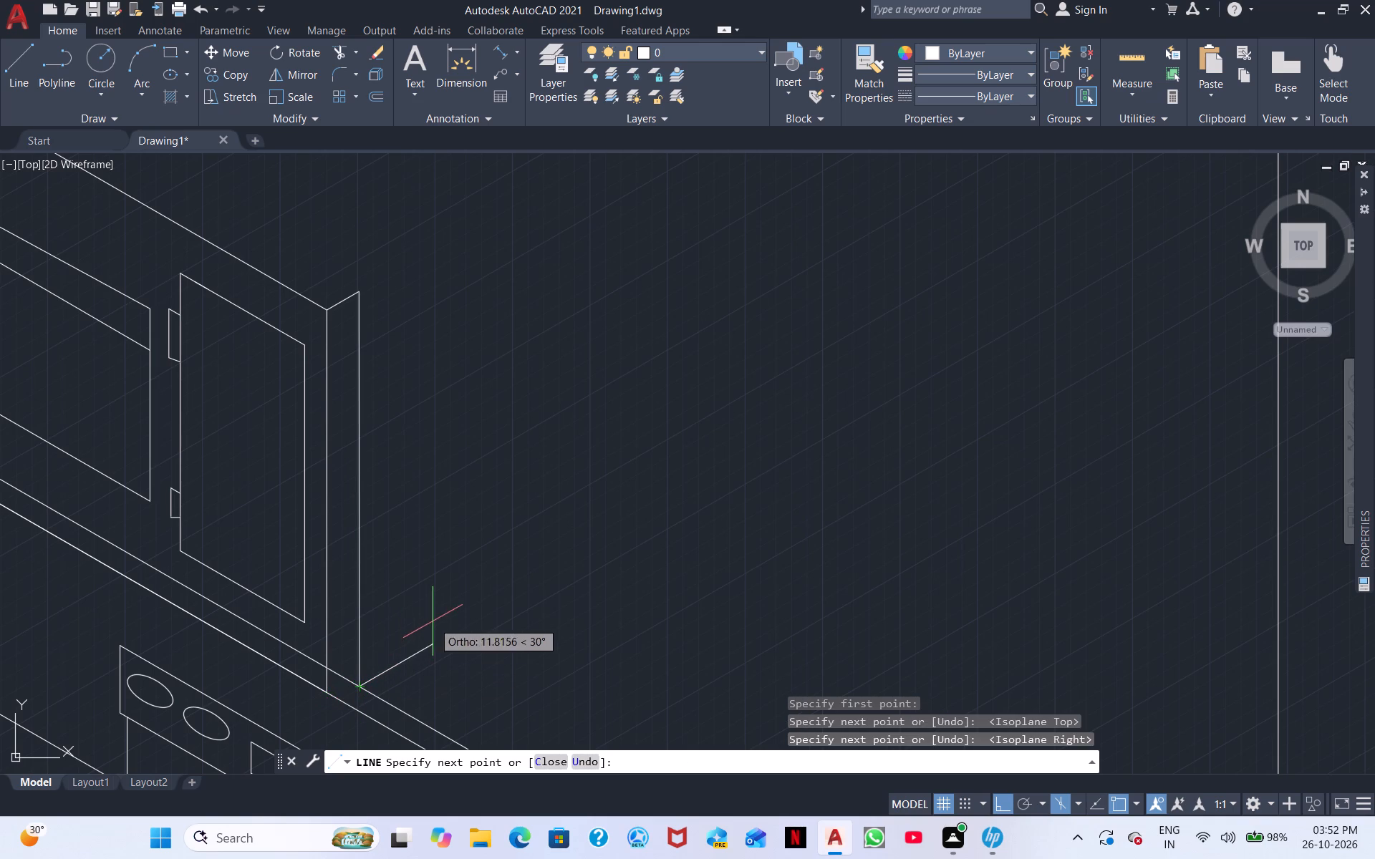
{"action": "key", "text": "Escape"}
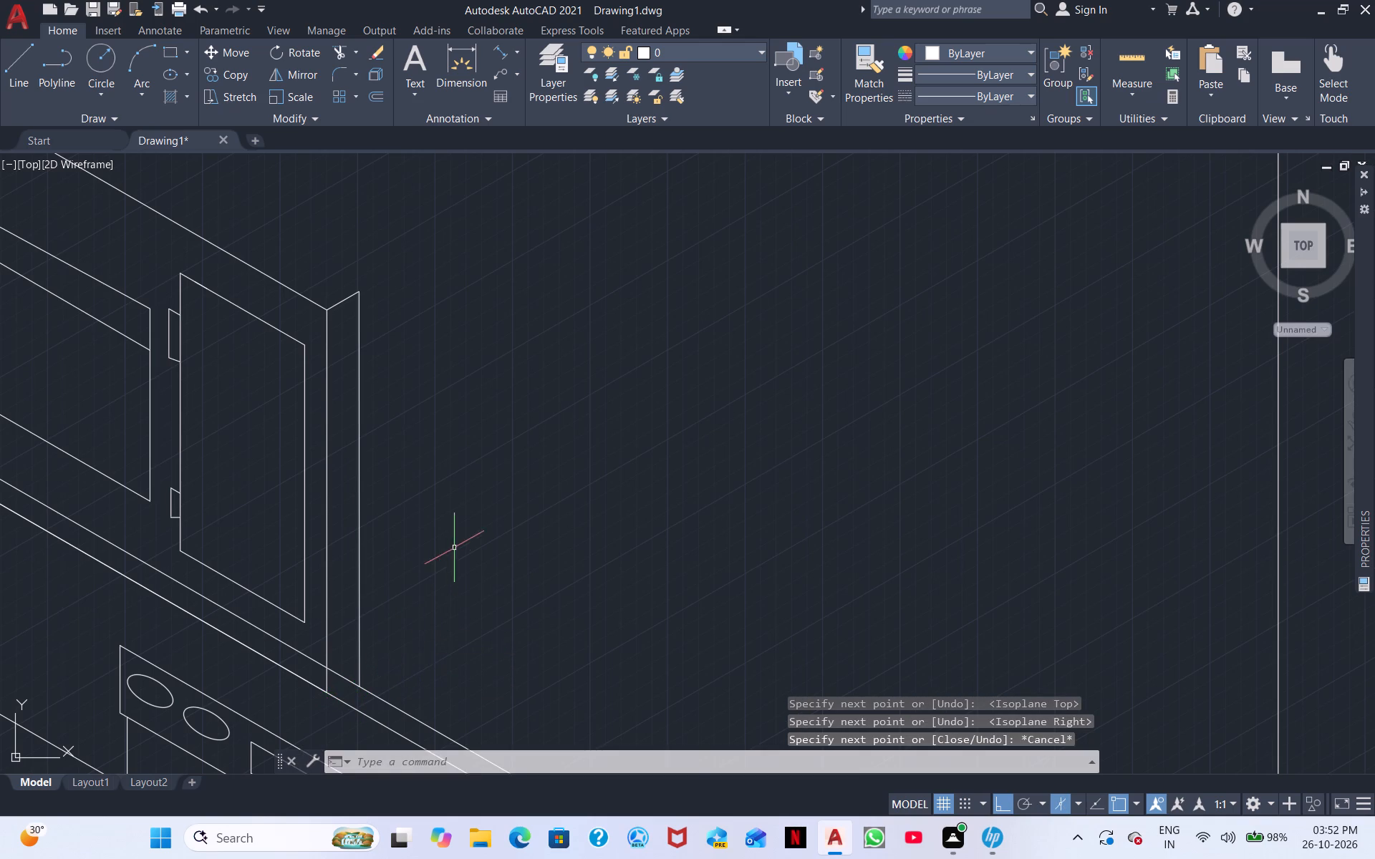
Draw a vertical line from the appliance's top edge near its upper left corner up past the double line at the wall's top.
{"action": "scroll", "coordinate": [454, 546], "scroll_direction": "down", "scroll_amount": 2}
{"action": "middle_click_drag", "start_coordinate": [503, 520], "coordinate": [885, 582]}
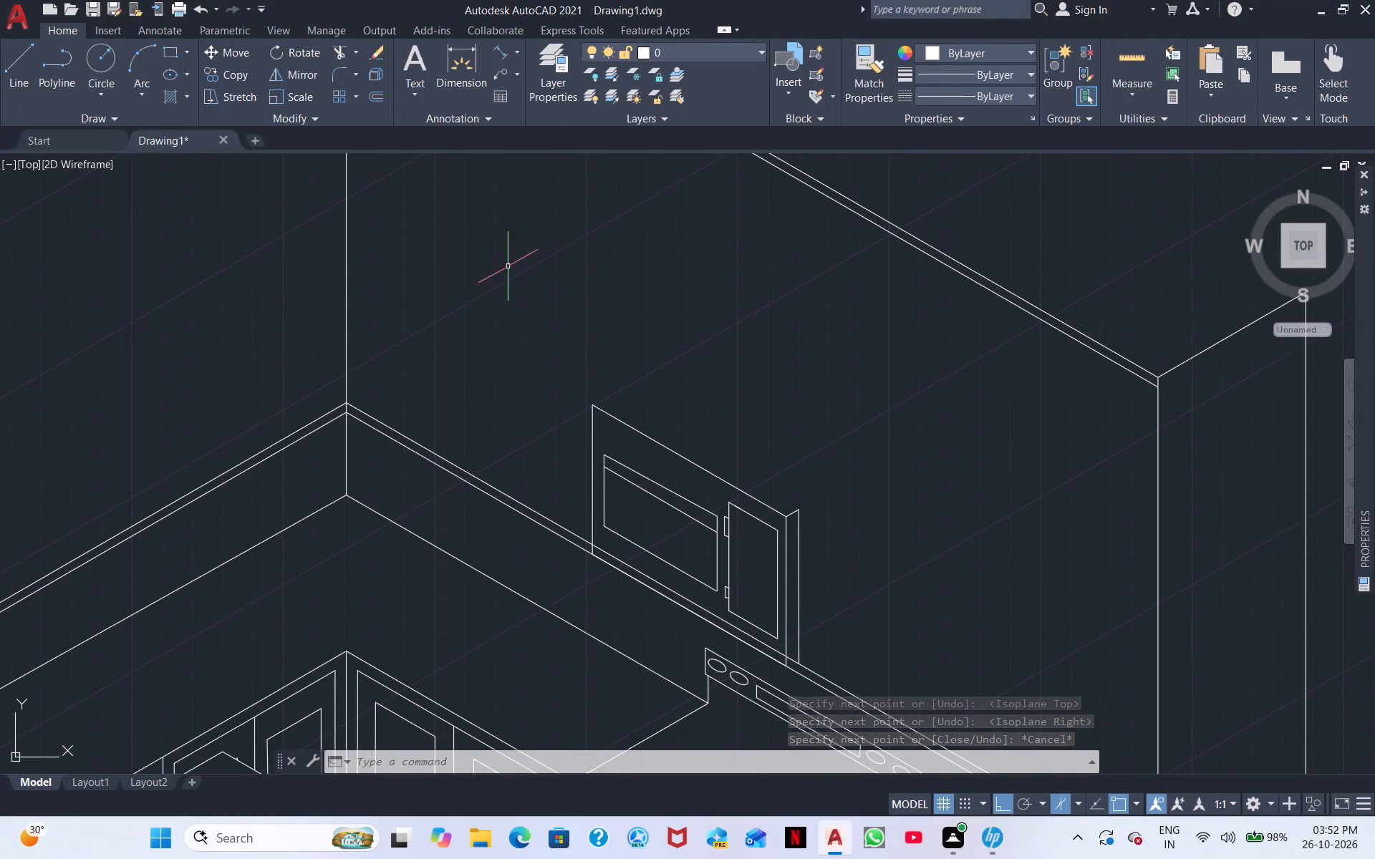
{"action": "middle_click_drag", "start_coordinate": [508, 267], "coordinate": [672, 416]}
{"action": "right_click", "coordinate": [662, 325]}
{"action": "left_click", "coordinate": [766, 339]}
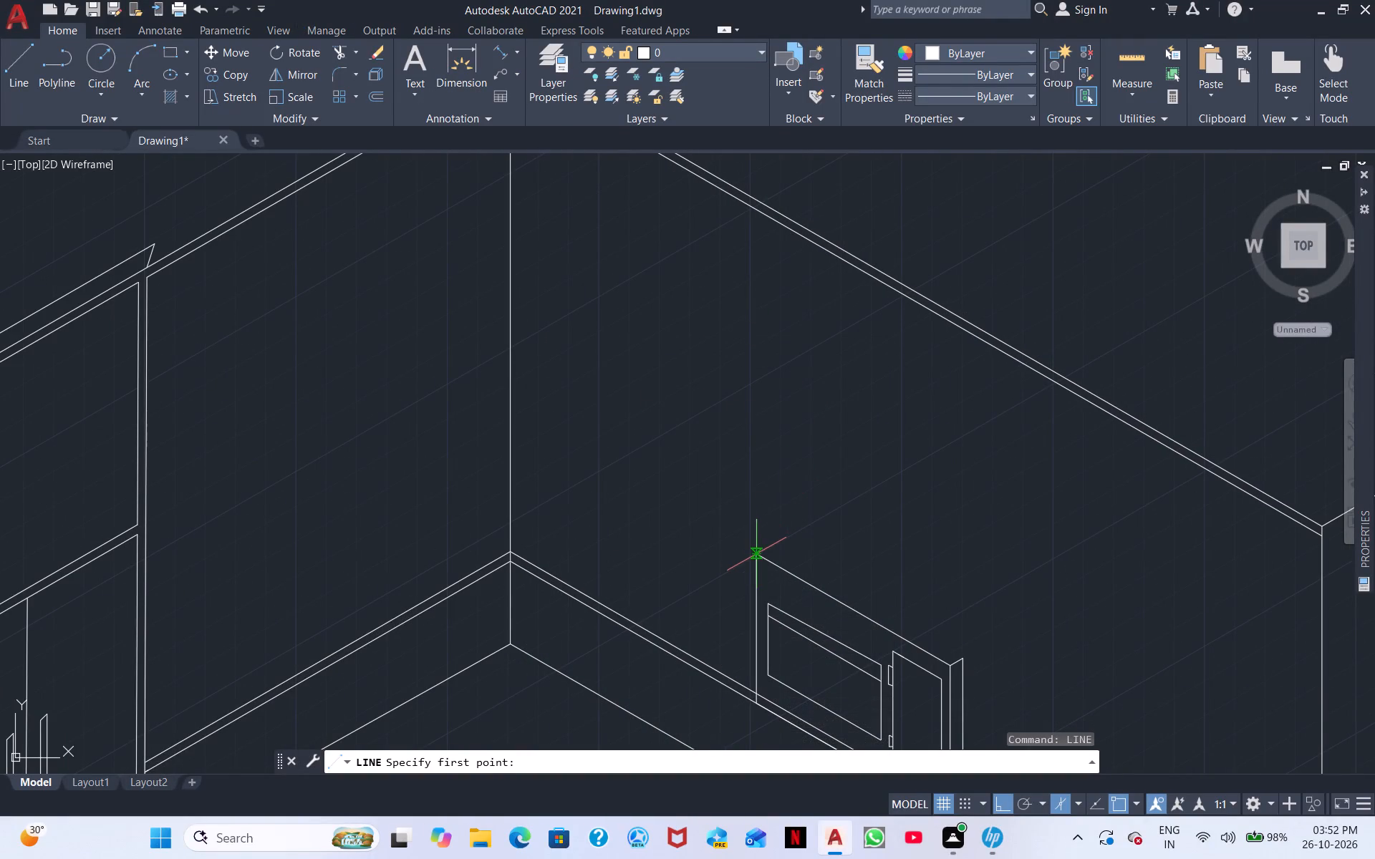
{"action": "scroll", "coordinate": [766, 563], "scroll_direction": "up", "scroll_amount": 3}
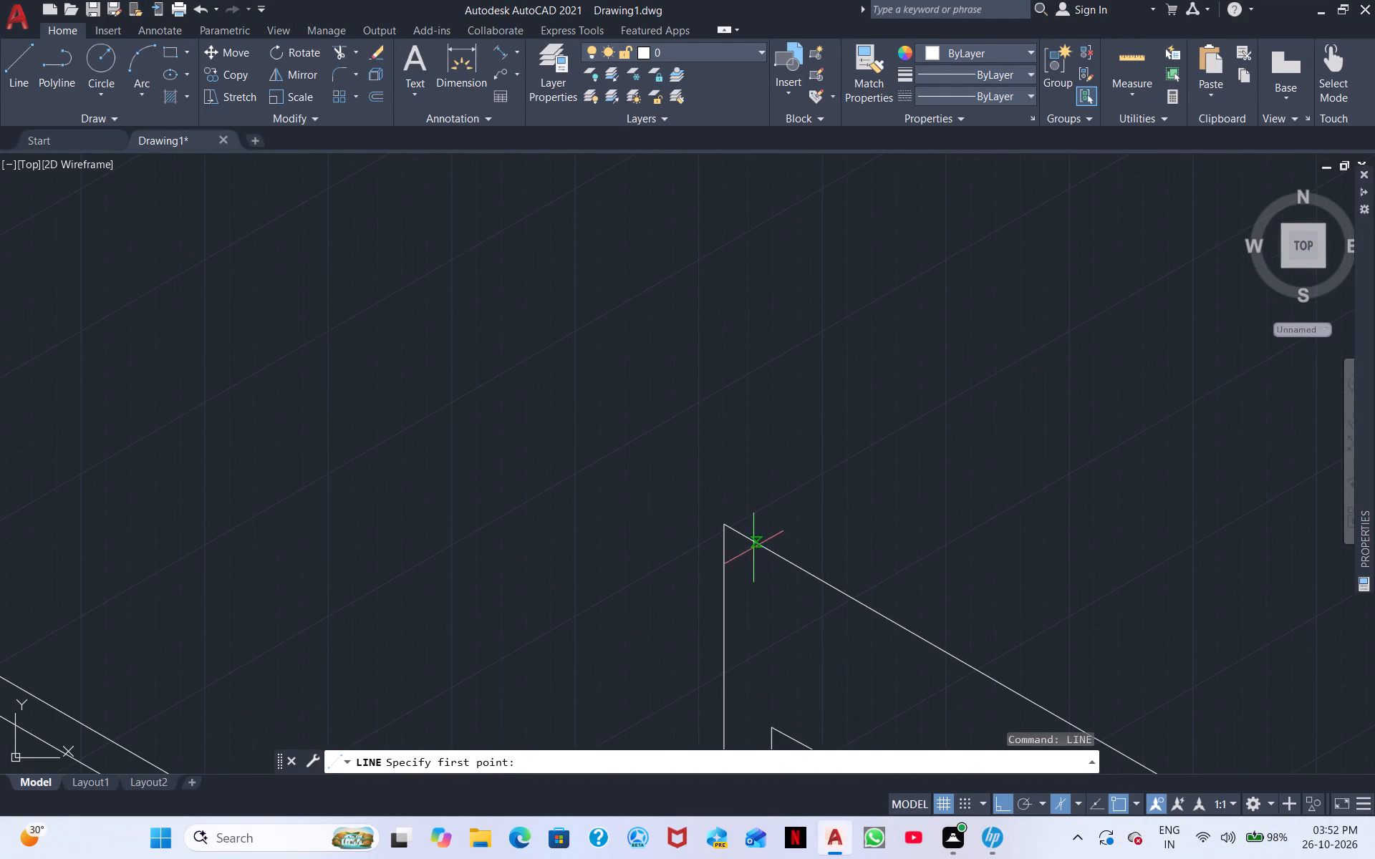
{"action": "left_click", "coordinate": [746, 533]}
{"action": "middle_click_drag", "start_coordinate": [763, 248], "coordinate": [664, 625]}
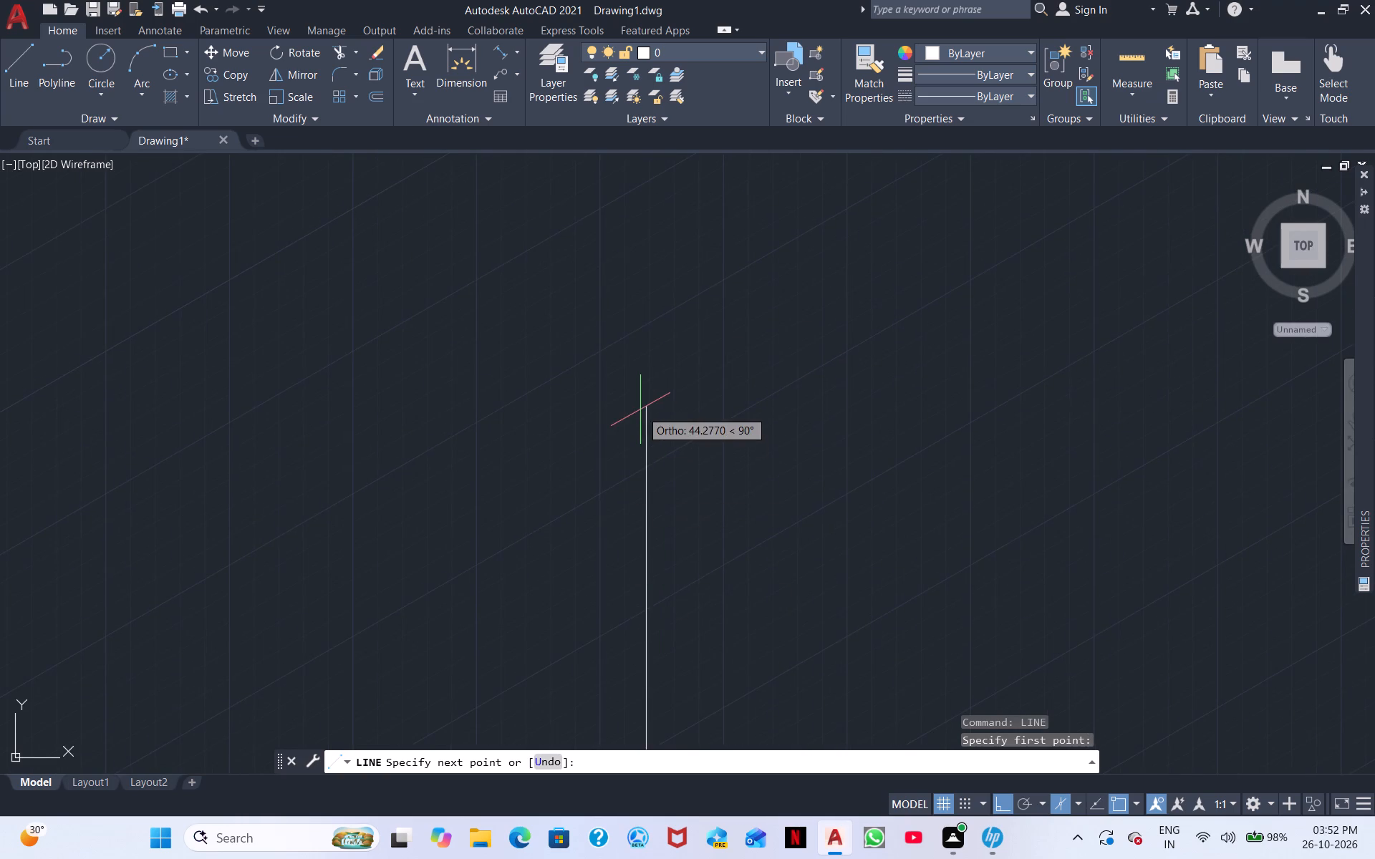
{"action": "scroll", "coordinate": [640, 408], "scroll_direction": "down", "scroll_amount": 1}
{"action": "middle_click_drag", "start_coordinate": [647, 369], "coordinate": [629, 572]}
{"action": "scroll", "coordinate": [632, 553], "scroll_direction": "down", "scroll_amount": 2}
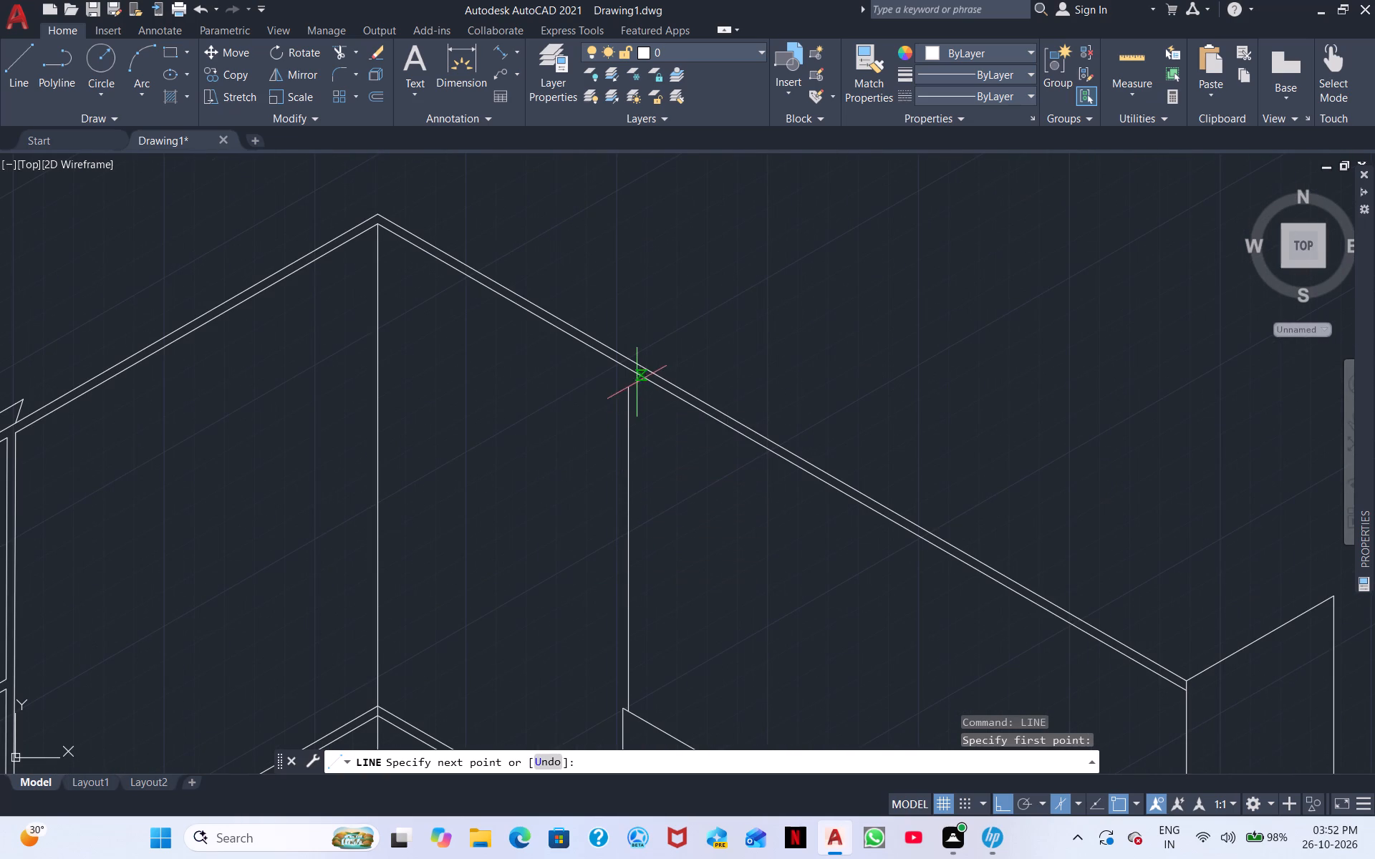
{"action": "left_click", "coordinate": [630, 298]}
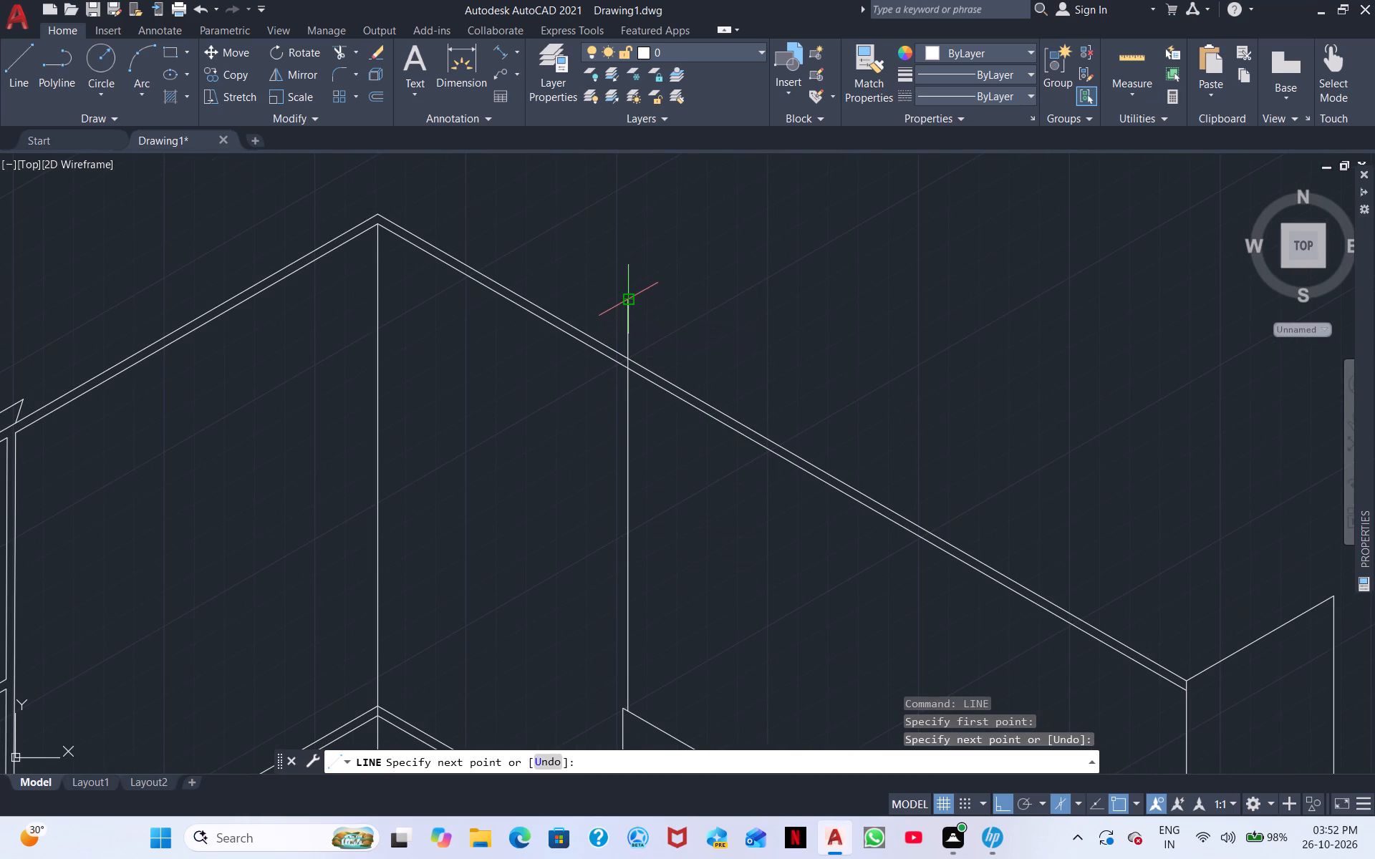
{"action": "key", "text": "Escape"}
Start another line for the outline above the appliance.
{"action": "scroll", "coordinate": [781, 349], "scroll_direction": "down", "scroll_amount": 2}
{"action": "right_click", "coordinate": [828, 521]}
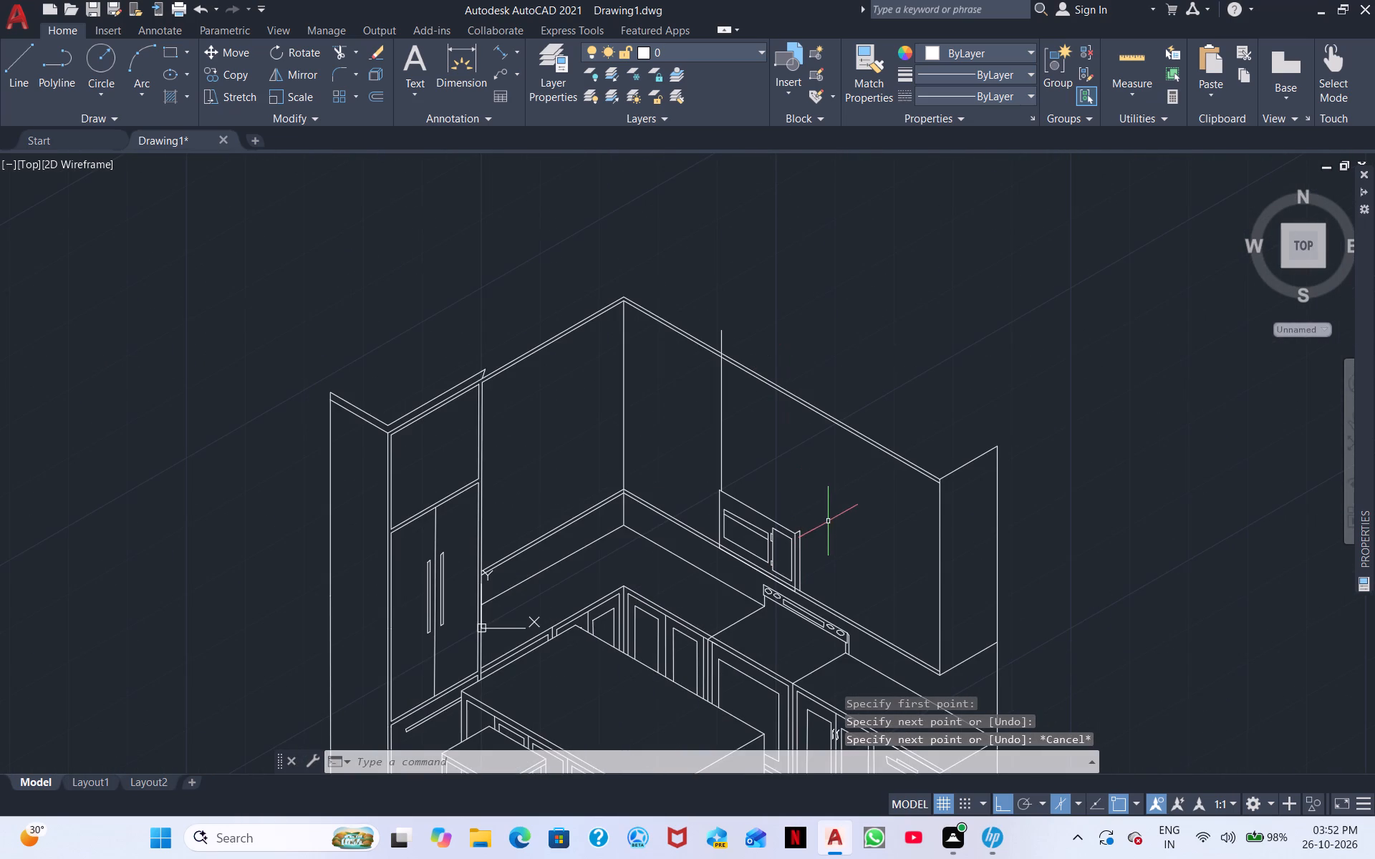
{"action": "left_click", "coordinate": [910, 195]}
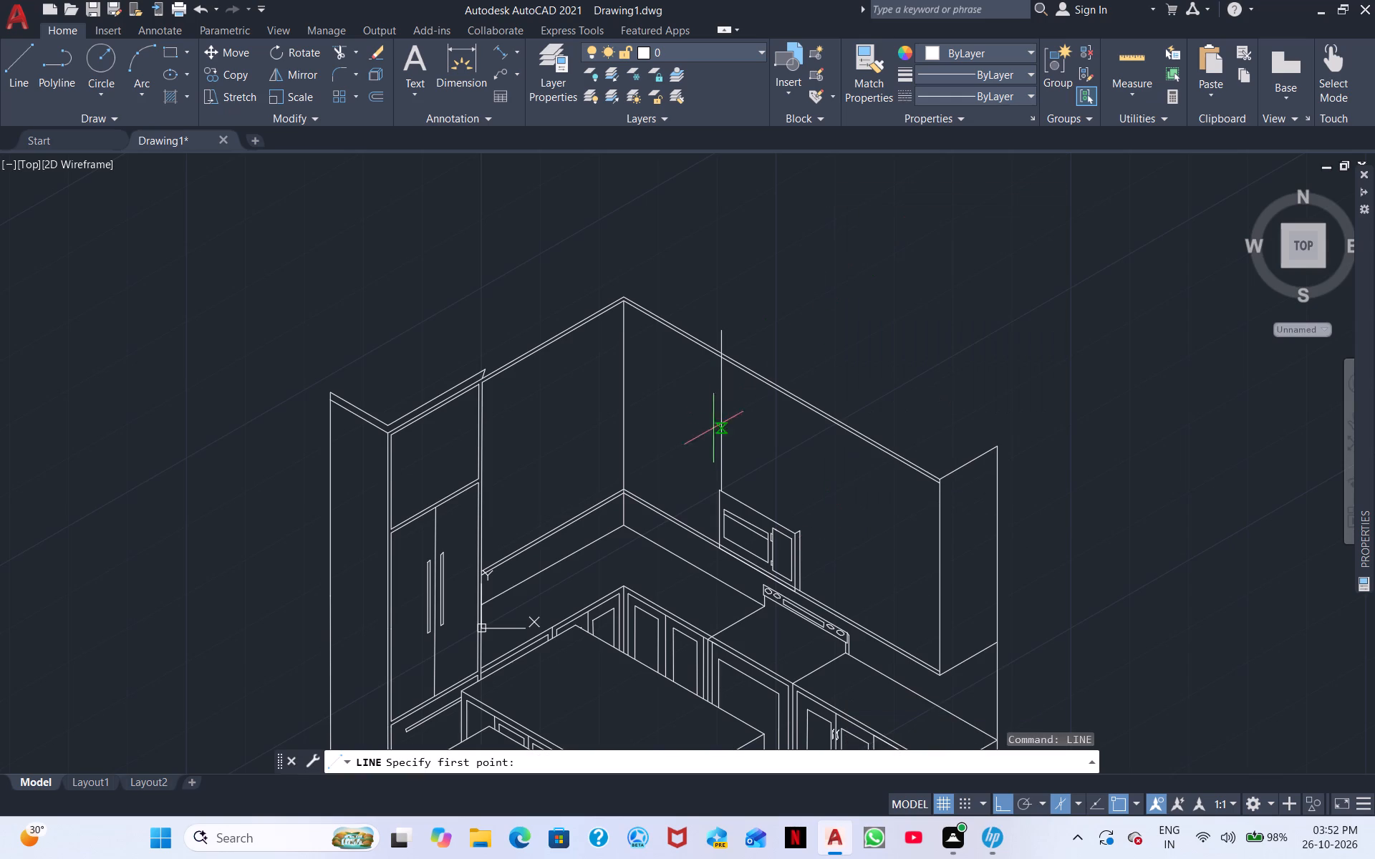
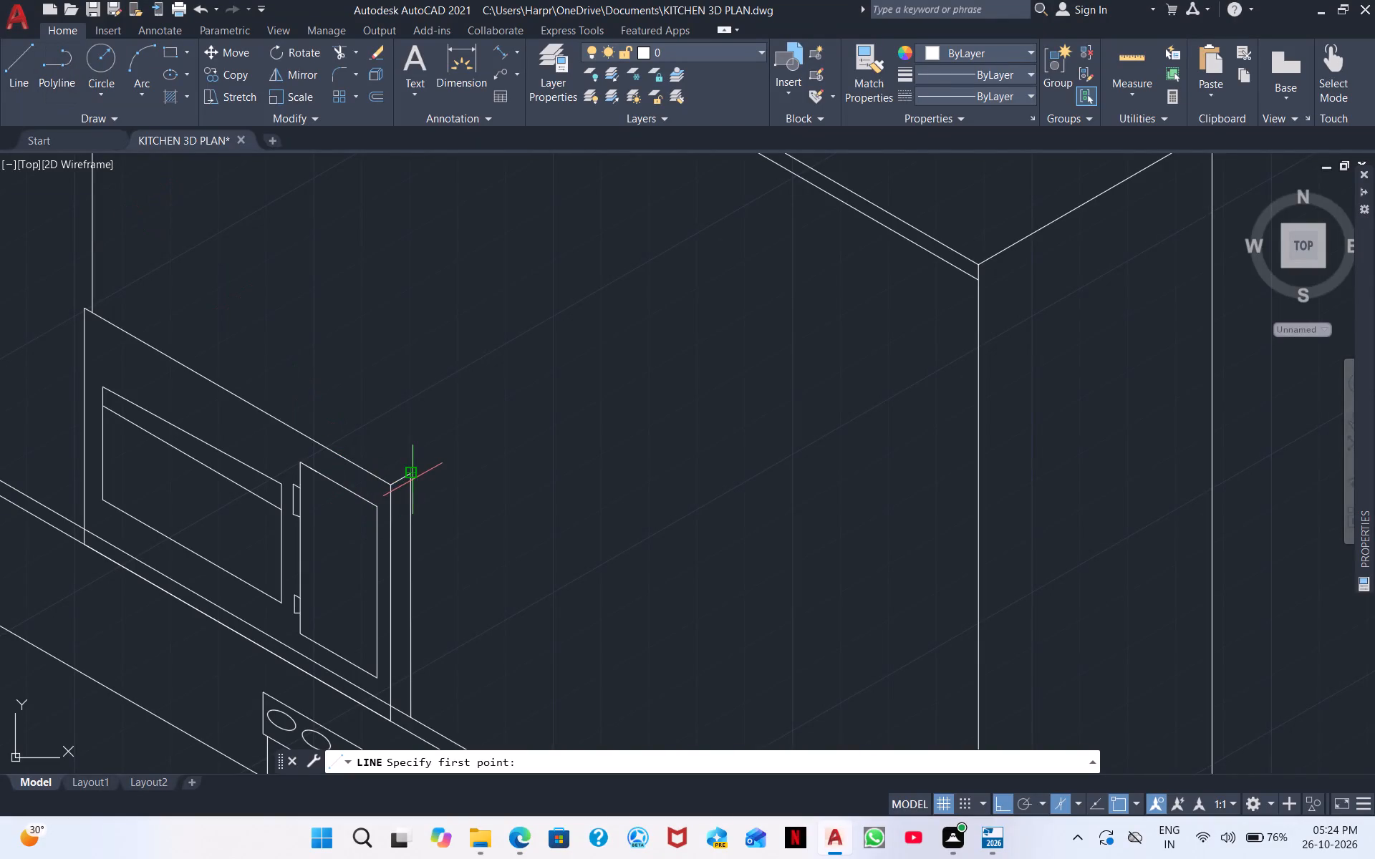
Draw a vertical line from the microwave's back top corner up past the wall cabinets' double top edge.
{"action": "left_click", "coordinate": [409, 468]}
{"action": "middle_click_drag", "start_coordinate": [503, 238], "coordinate": [428, 784]}
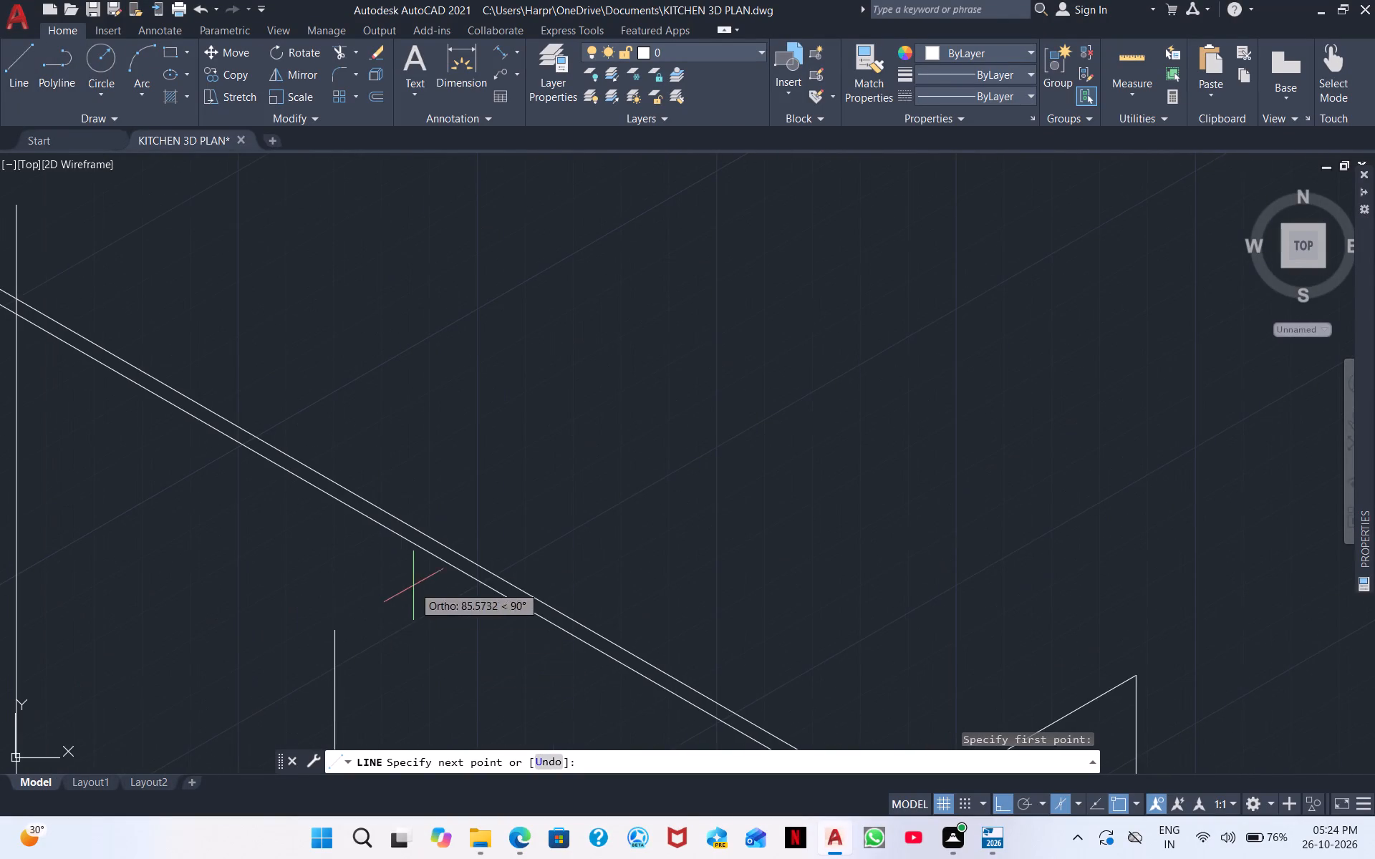
{"action": "left_click", "coordinate": [367, 346]}
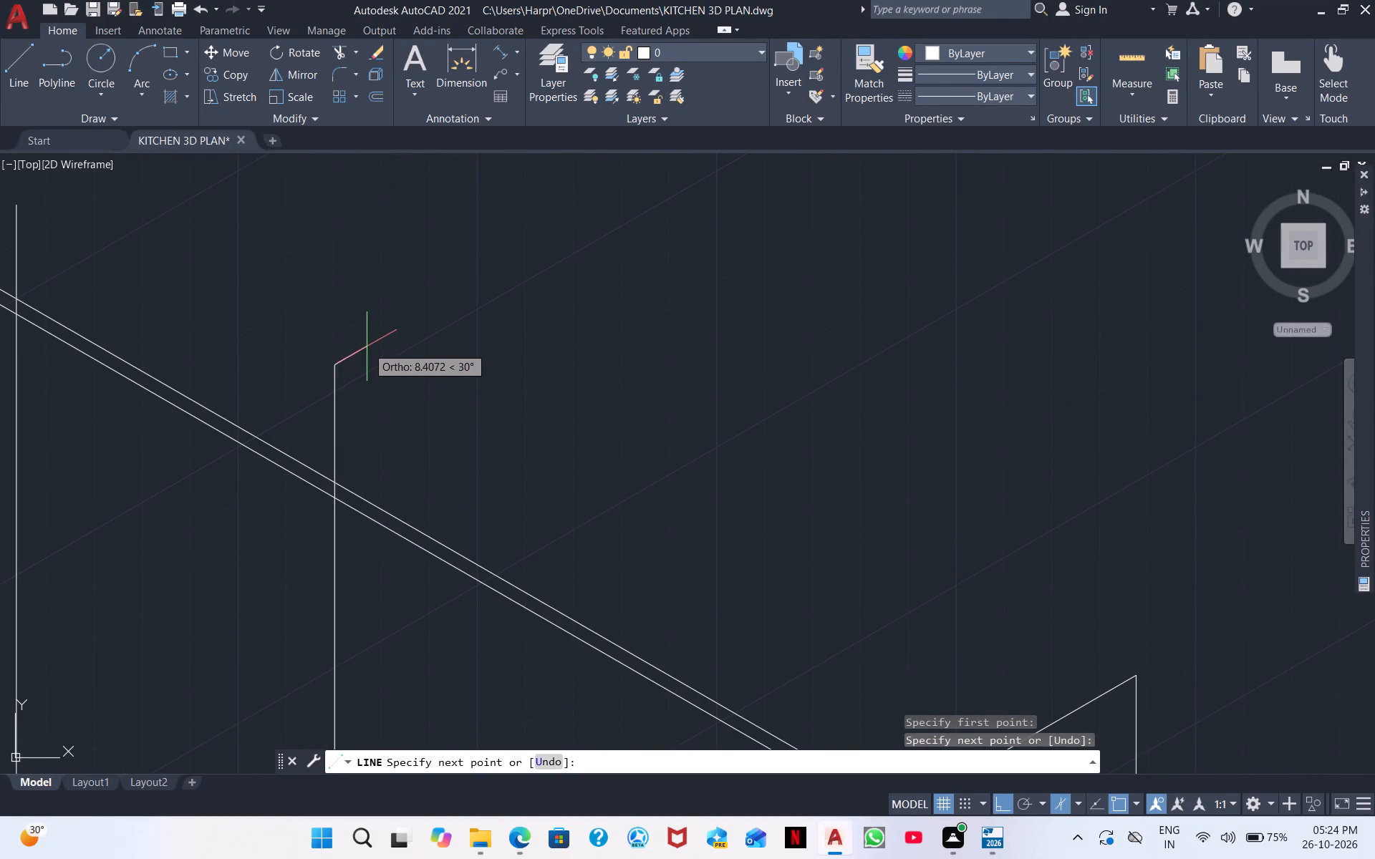
{"action": "key", "text": "Escape"}
{"action": "scroll", "coordinate": [390, 403], "scroll_direction": "down", "scroll_amount": 2}
{"action": "middle_click_drag", "start_coordinate": [460, 410], "coordinate": [682, 312]}
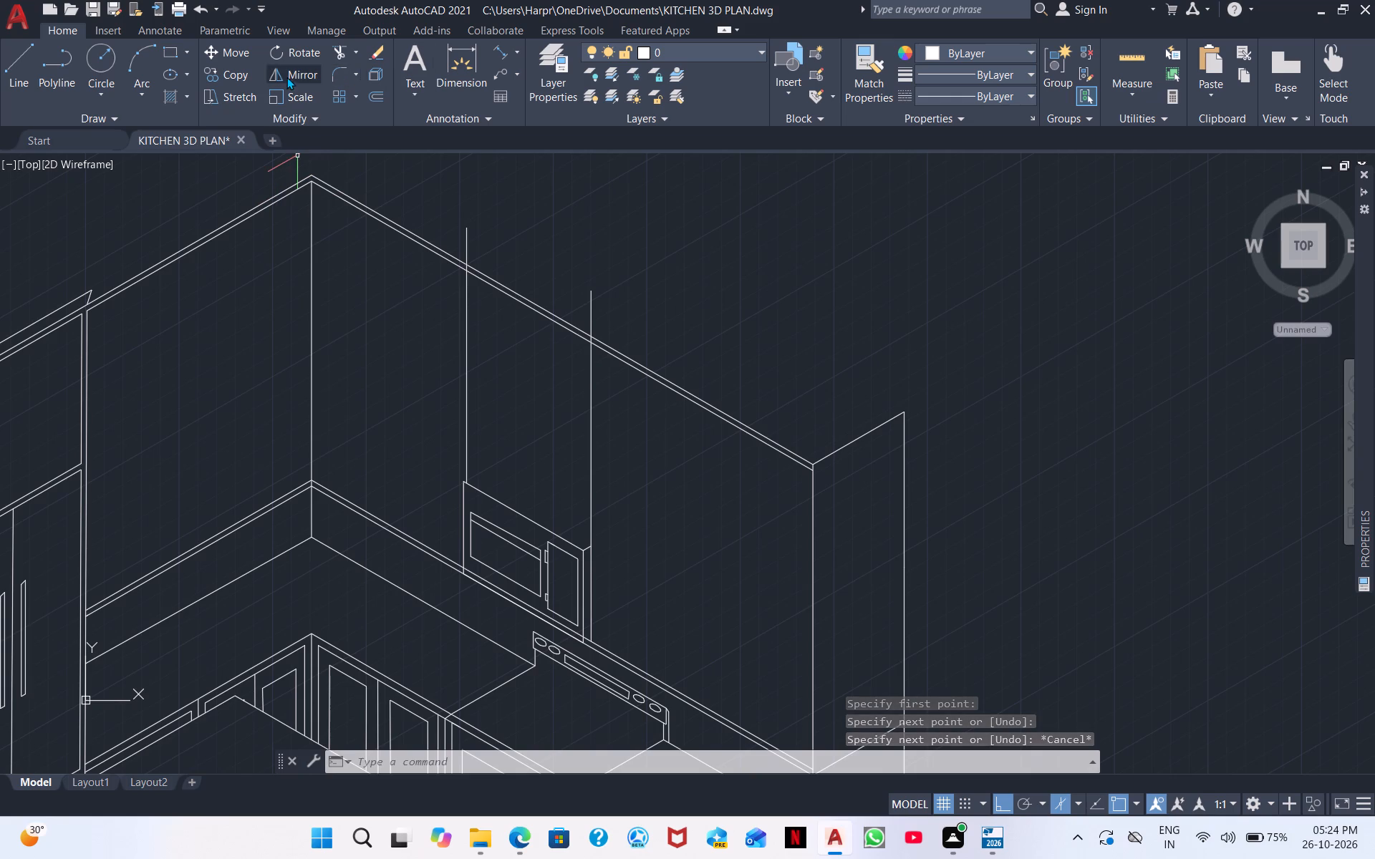
Trim the two vertical lines above the microwave so they end at the lower line of the cabinets' top edge.
{"action": "left_click", "coordinate": [341, 51]}
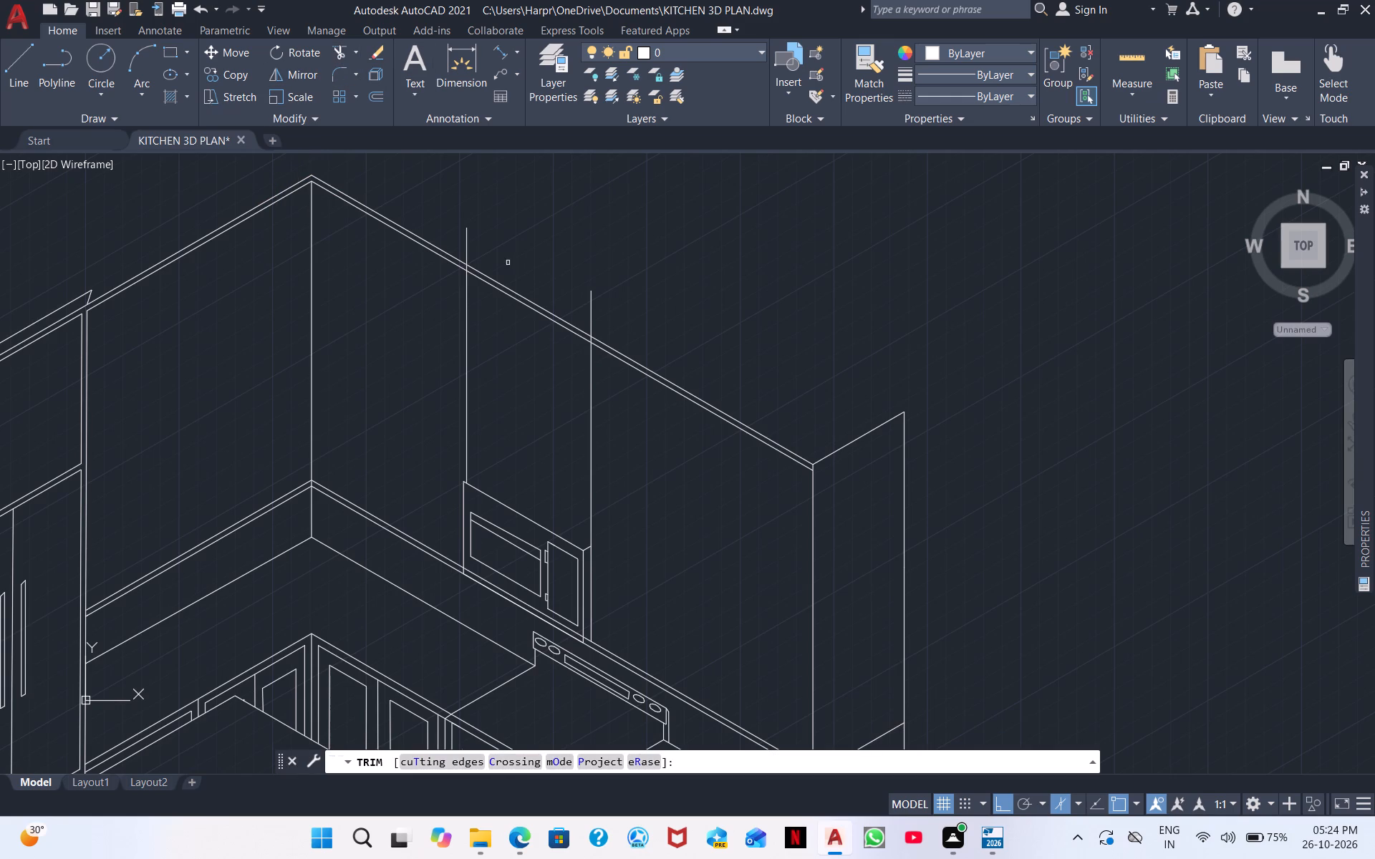
{"action": "left_click", "coordinate": [466, 247]}
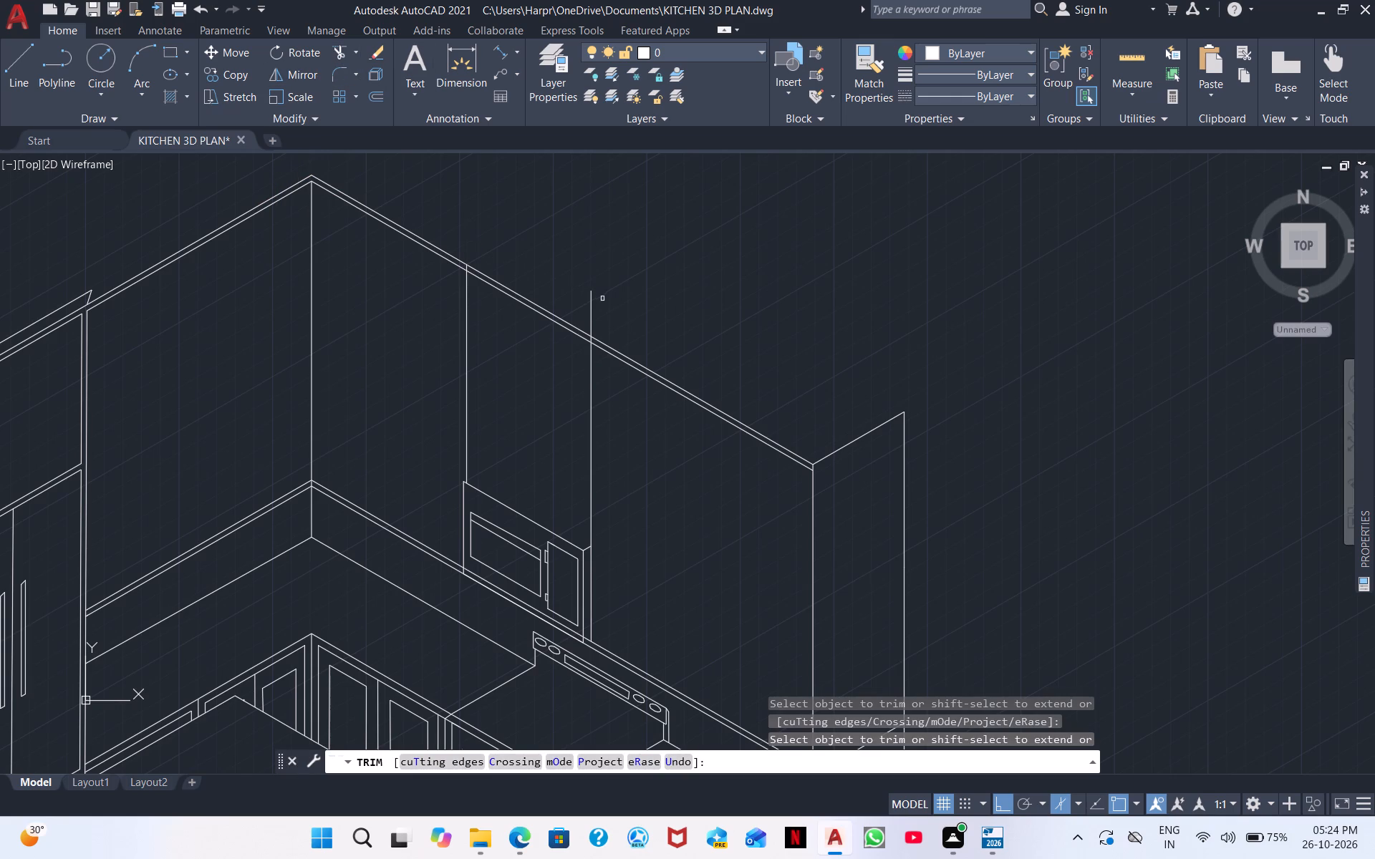
{"action": "left_click", "coordinate": [592, 310]}
{"action": "scroll", "coordinate": [609, 351], "scroll_direction": "up", "scroll_amount": 4}
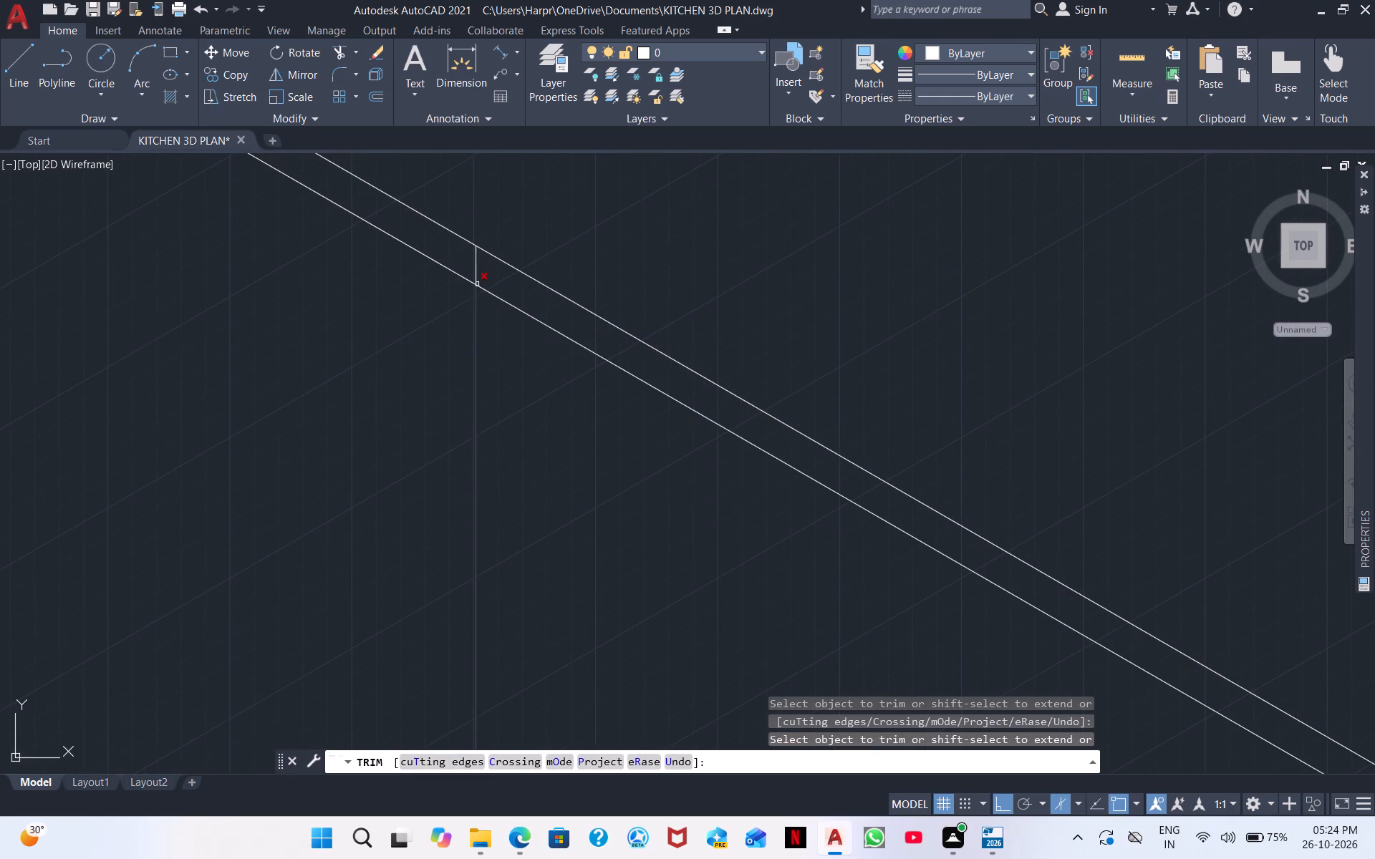
{"action": "left_click_drag", "start_coordinate": [471, 266], "coordinate": [494, 277]}
{"action": "middle_click_drag", "start_coordinate": [330, 335], "coordinate": [1098, 629]}
{"action": "middle_click_drag", "start_coordinate": [791, 440], "coordinate": [831, 707]}
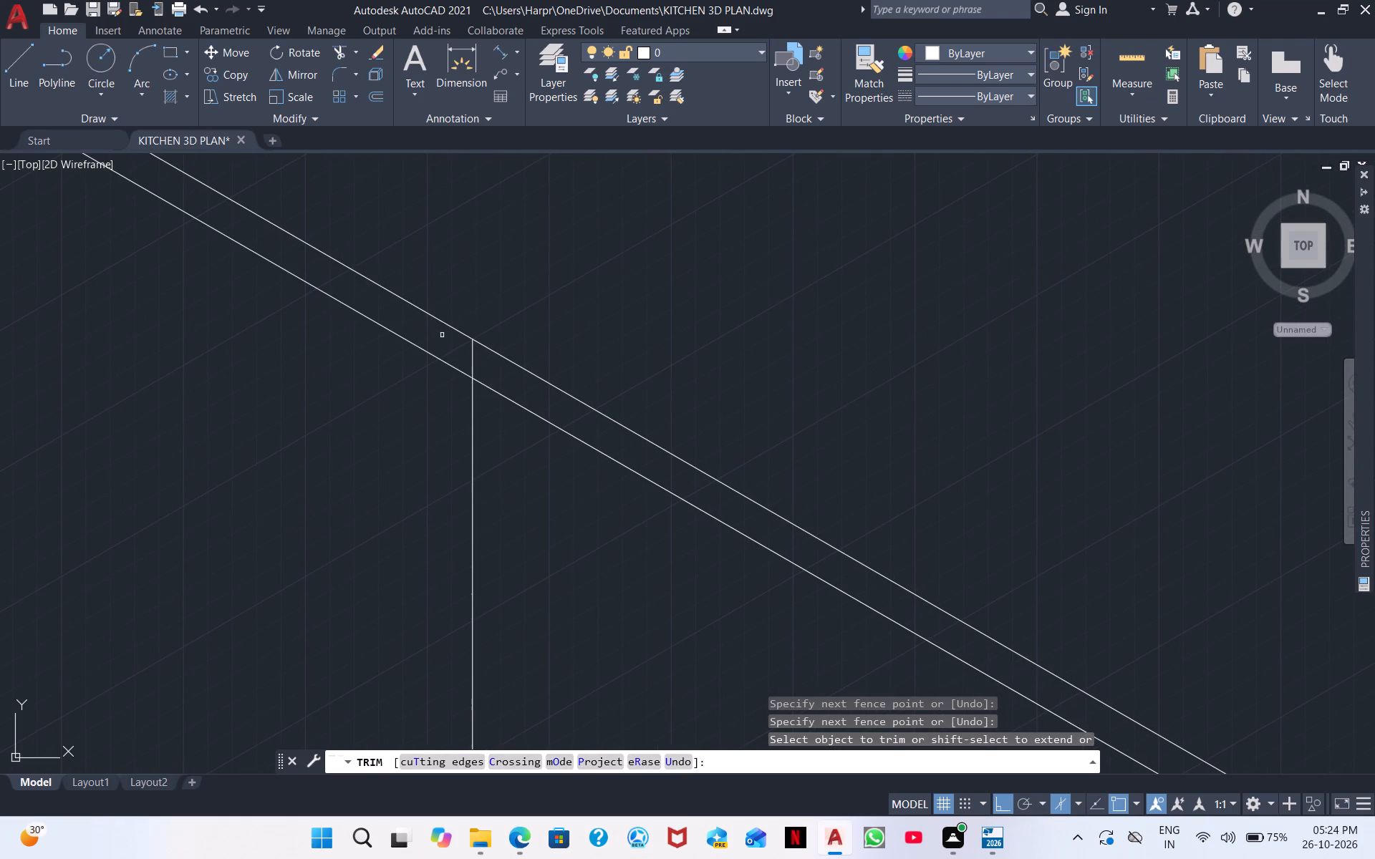
{"action": "left_click_drag", "start_coordinate": [465, 348], "coordinate": [494, 376]}
{"action": "scroll", "coordinate": [491, 385], "scroll_direction": "down", "scroll_amount": 2}
{"action": "middle_click_drag", "start_coordinate": [728, 548], "coordinate": [508, 210]}
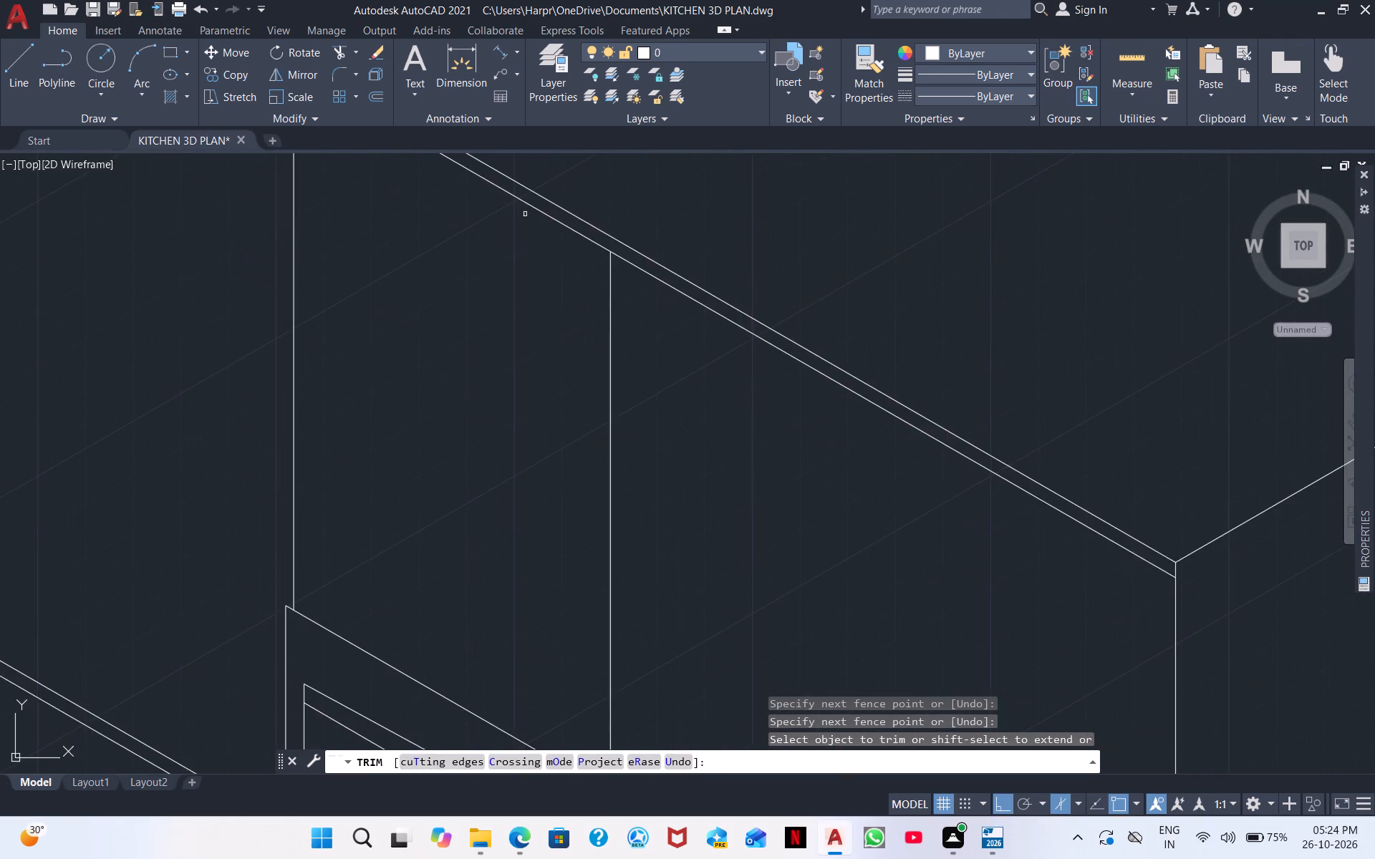
{"action": "scroll", "coordinate": [703, 468], "scroll_direction": "down", "scroll_amount": 1}
{"action": "middle_click_drag", "start_coordinate": [707, 477], "coordinate": [768, 477]}
{"action": "middle_click_drag", "start_coordinate": [821, 560], "coordinate": [718, 334]}
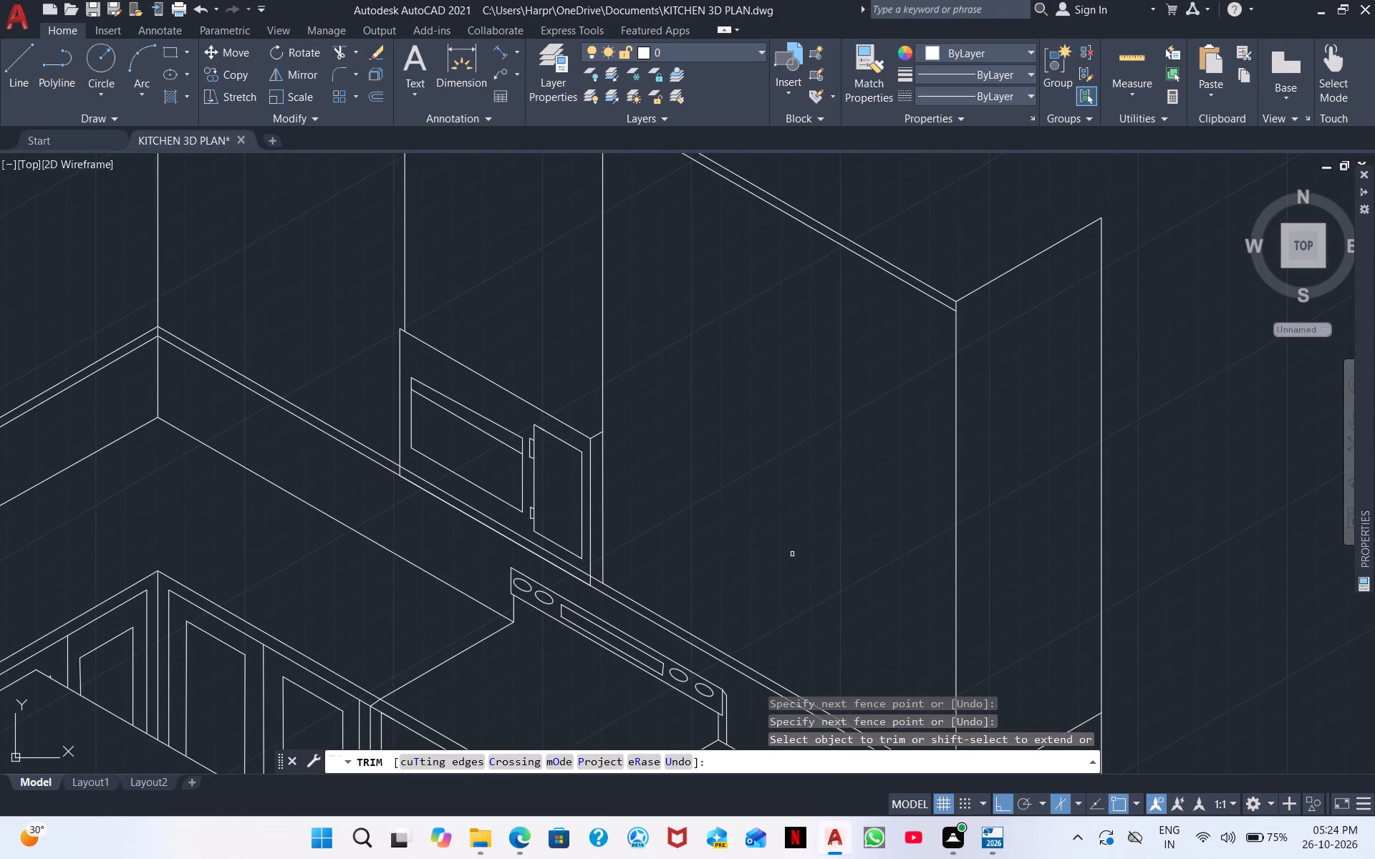
{"action": "key", "text": "Escape"}
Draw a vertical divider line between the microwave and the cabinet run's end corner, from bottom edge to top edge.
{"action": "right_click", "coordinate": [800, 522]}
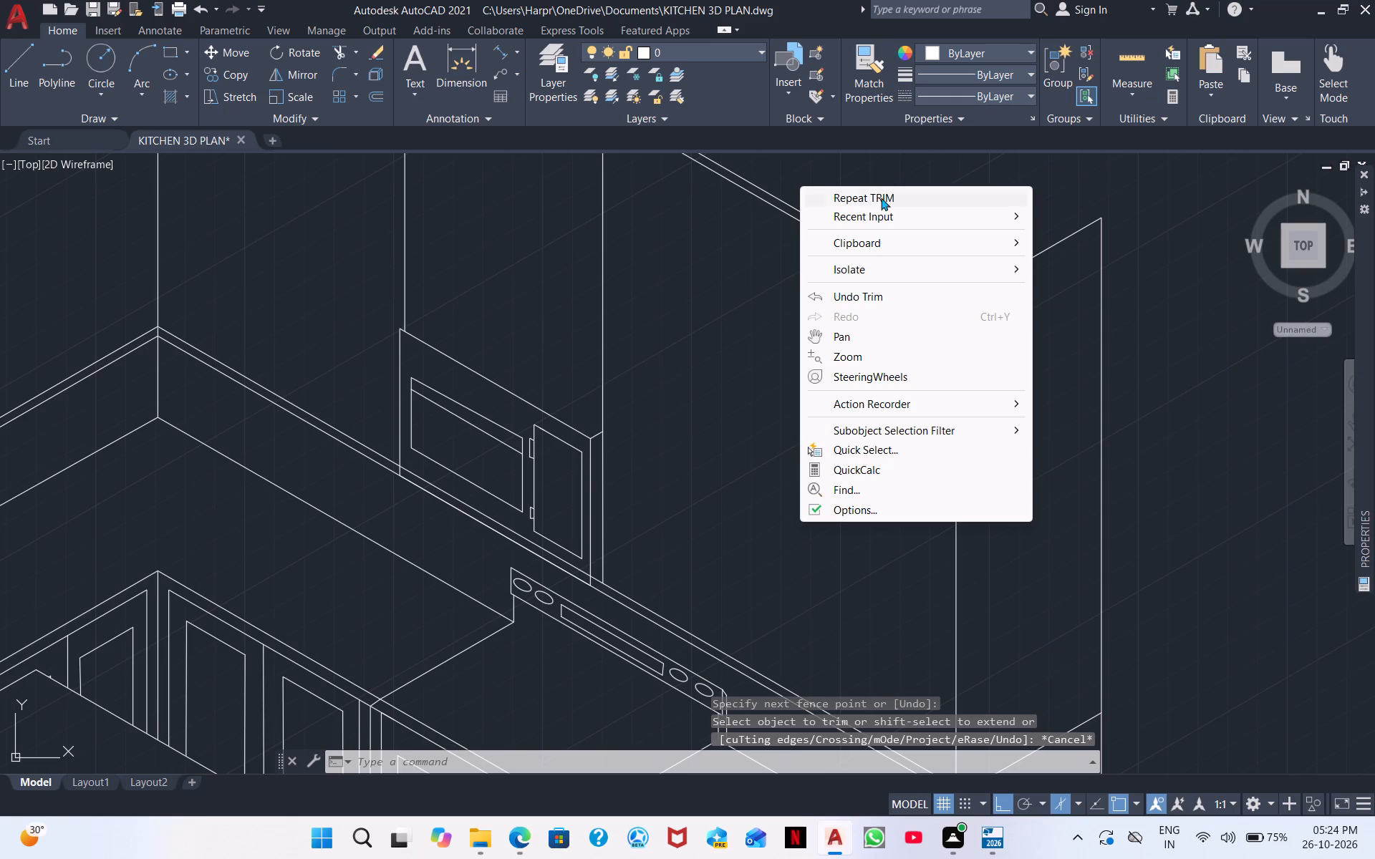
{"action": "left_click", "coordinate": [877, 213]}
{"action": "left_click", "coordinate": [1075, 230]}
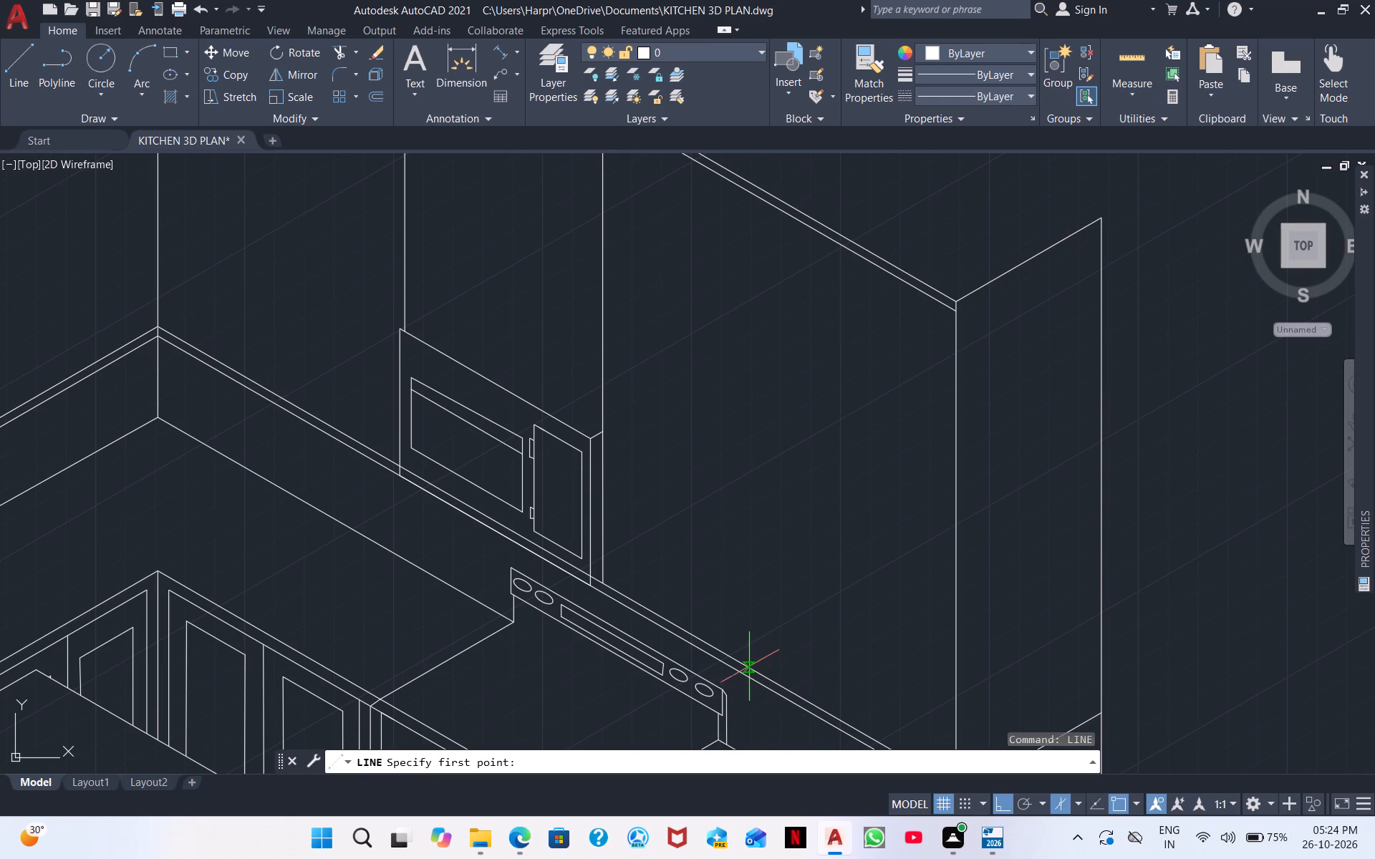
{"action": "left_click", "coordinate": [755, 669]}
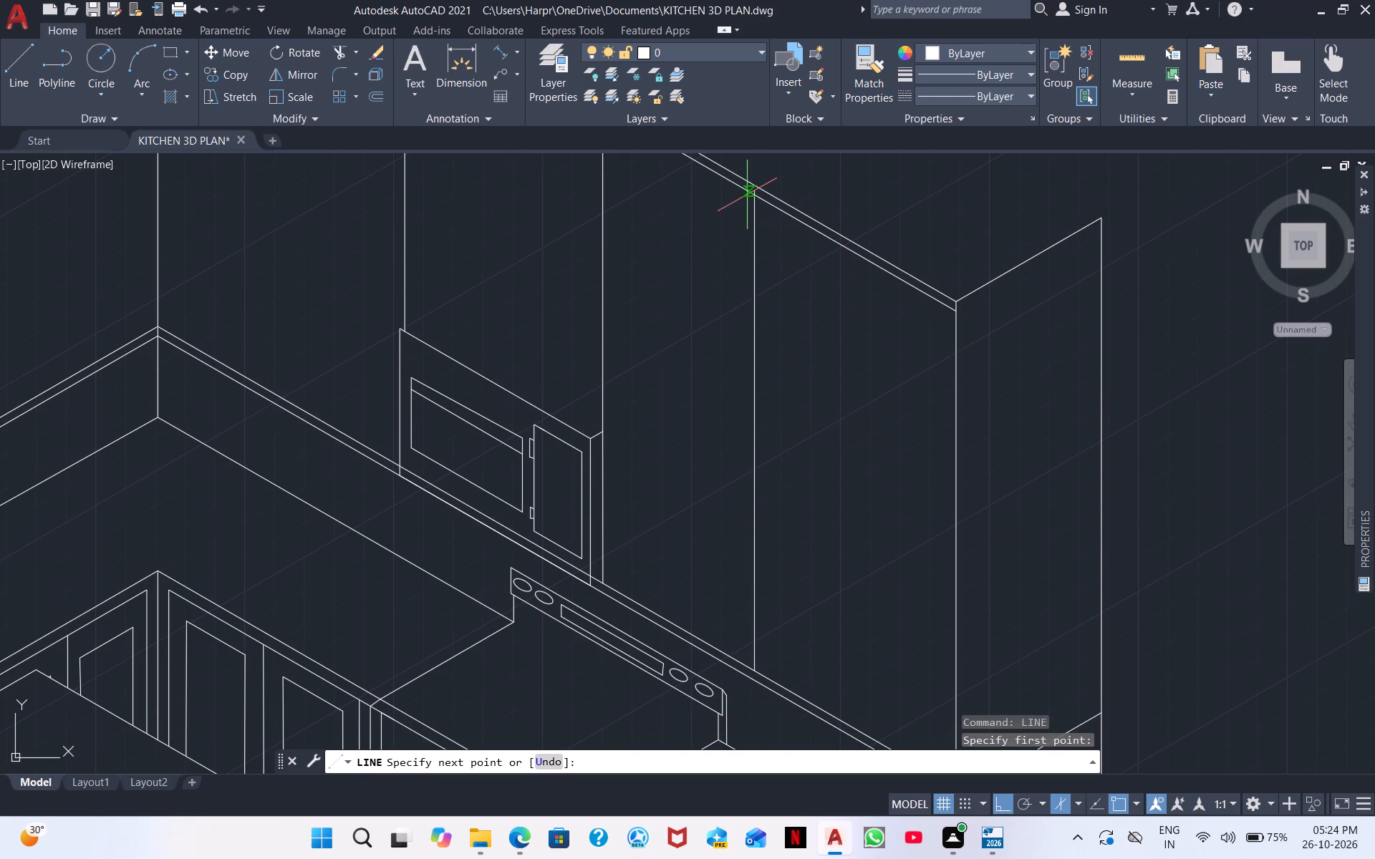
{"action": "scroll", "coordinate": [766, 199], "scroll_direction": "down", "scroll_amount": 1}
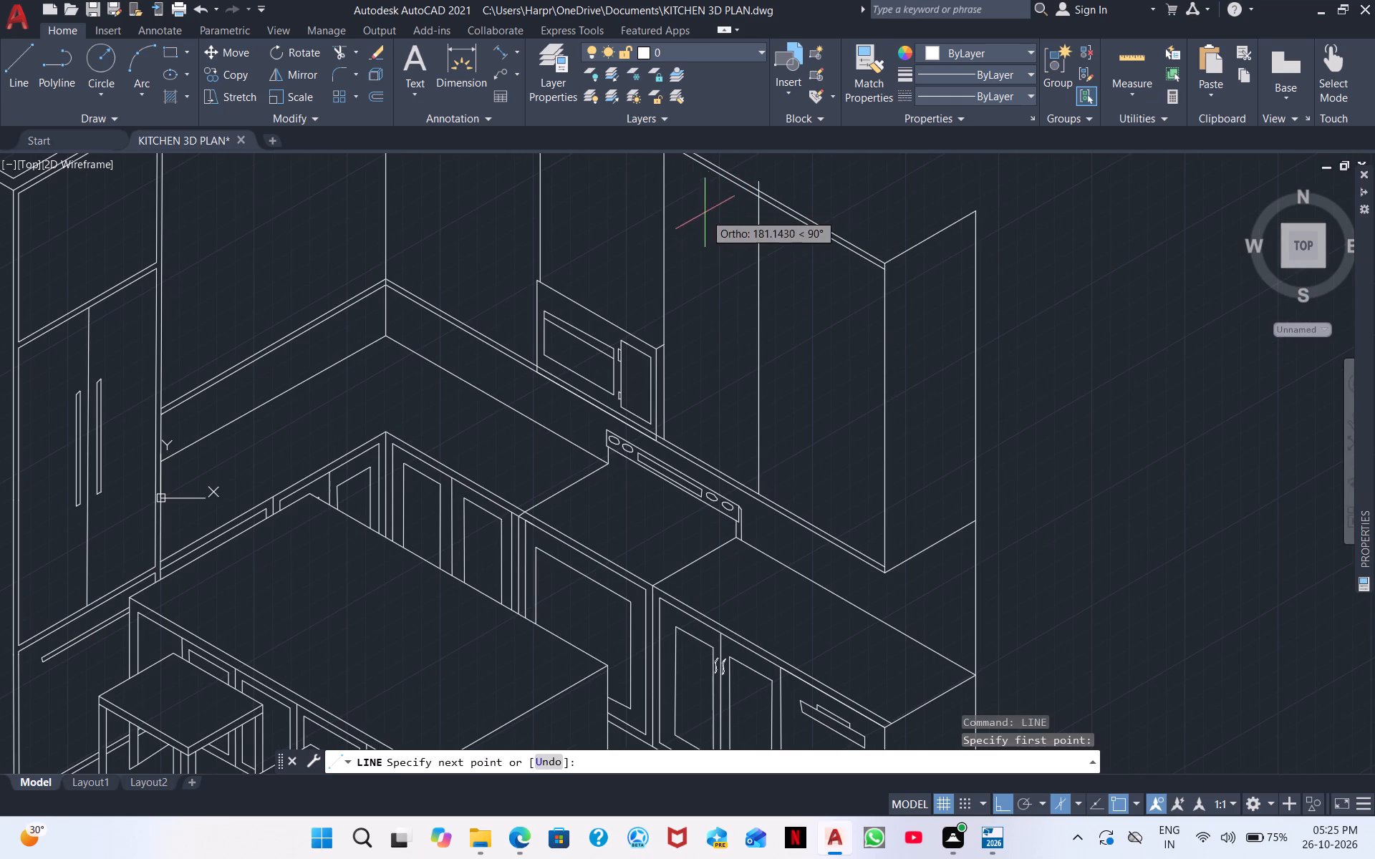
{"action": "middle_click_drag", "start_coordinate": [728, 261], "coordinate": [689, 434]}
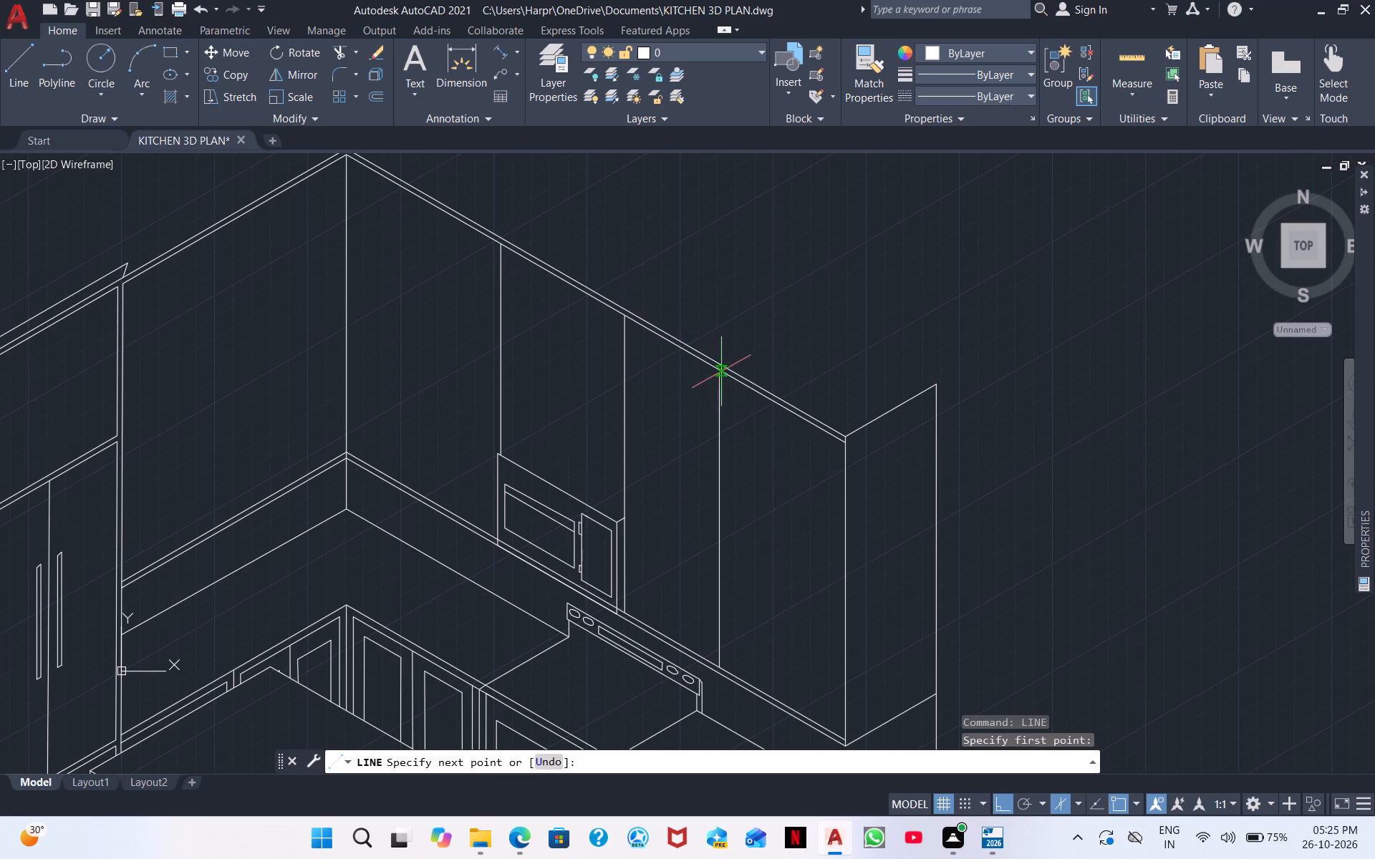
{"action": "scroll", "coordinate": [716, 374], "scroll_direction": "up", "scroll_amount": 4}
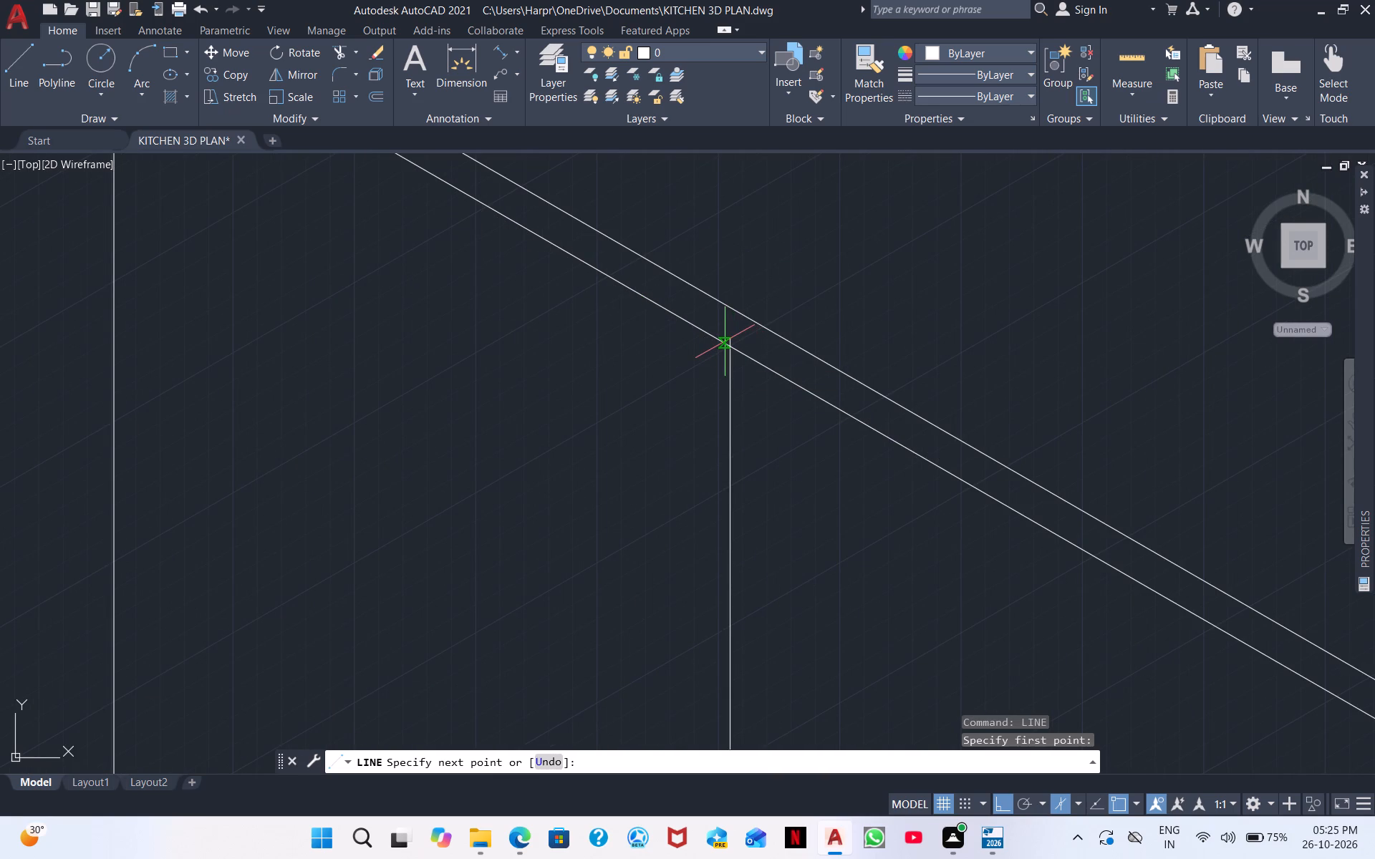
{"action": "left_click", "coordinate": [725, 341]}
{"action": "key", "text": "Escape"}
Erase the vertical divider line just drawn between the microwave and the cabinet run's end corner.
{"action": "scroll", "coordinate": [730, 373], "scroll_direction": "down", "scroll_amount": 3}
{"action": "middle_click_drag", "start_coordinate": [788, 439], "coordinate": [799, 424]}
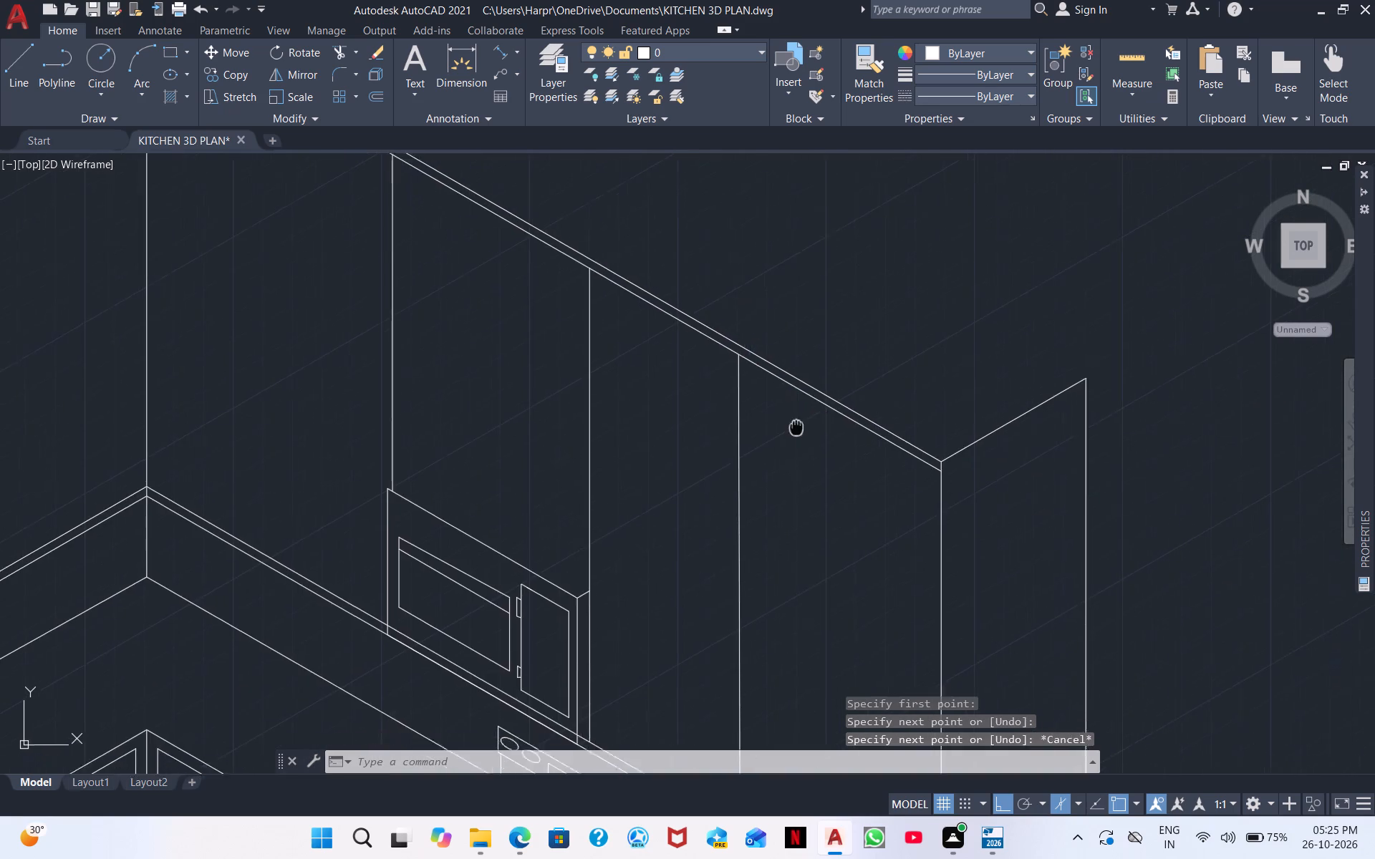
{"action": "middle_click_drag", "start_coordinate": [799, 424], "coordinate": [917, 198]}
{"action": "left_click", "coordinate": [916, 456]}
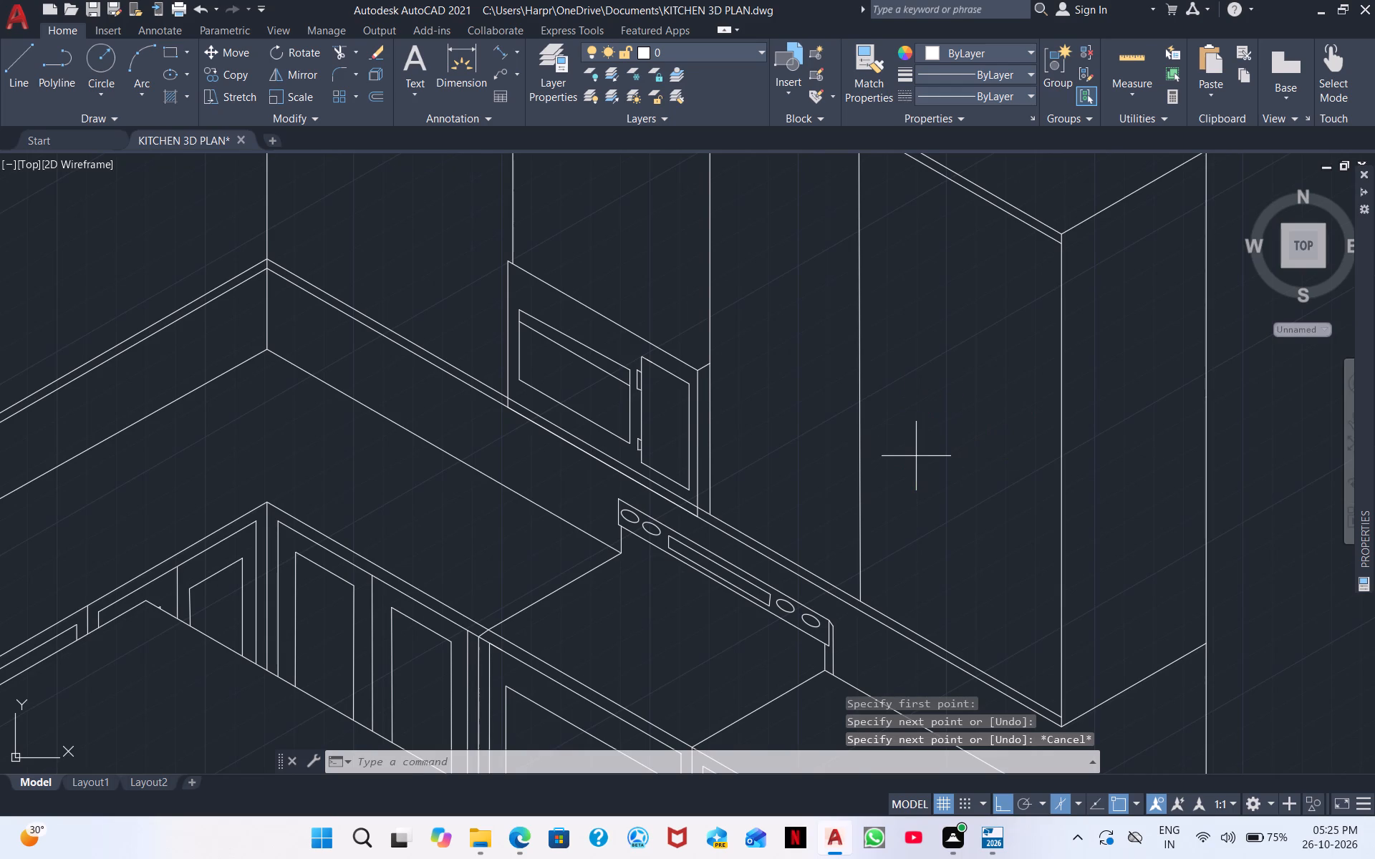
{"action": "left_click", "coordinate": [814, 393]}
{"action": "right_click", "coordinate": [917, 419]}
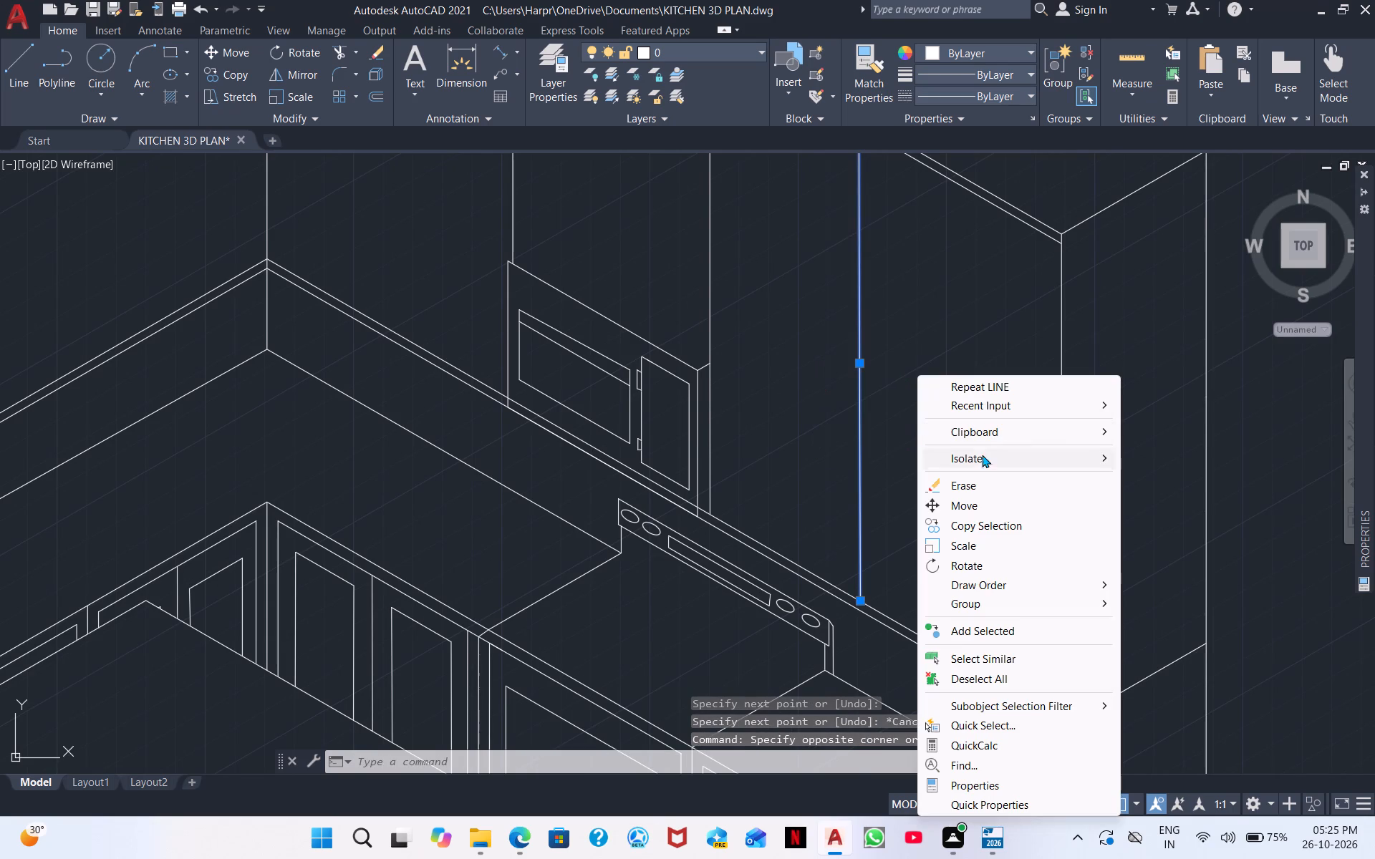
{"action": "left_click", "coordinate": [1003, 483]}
Draw a vertical cabinet divider from the bottom edge to the lower top-edge line, slightly closer to the run's end corner.
{"action": "right_click", "coordinate": [892, 507]}
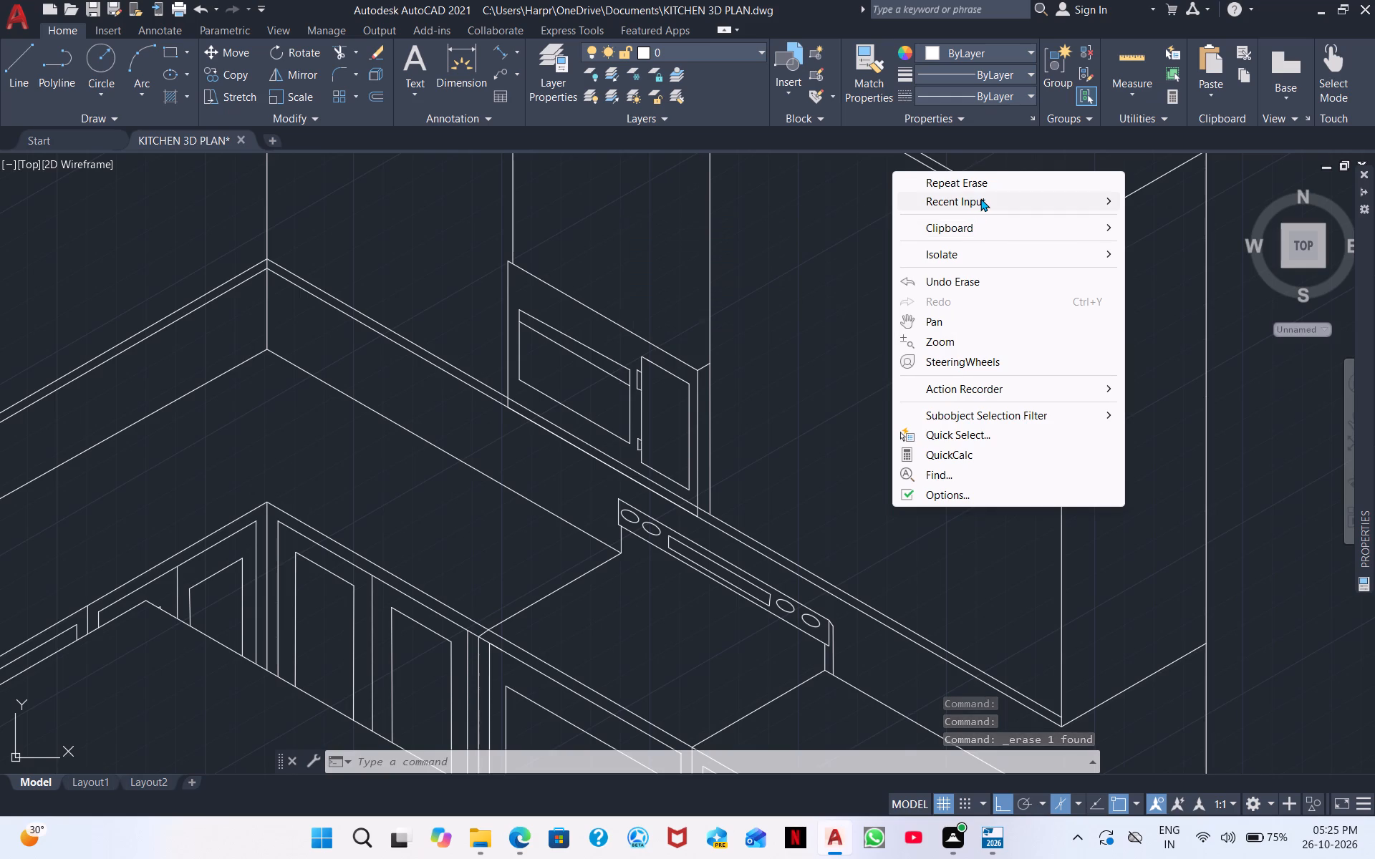
{"action": "left_click", "coordinate": [1171, 211]}
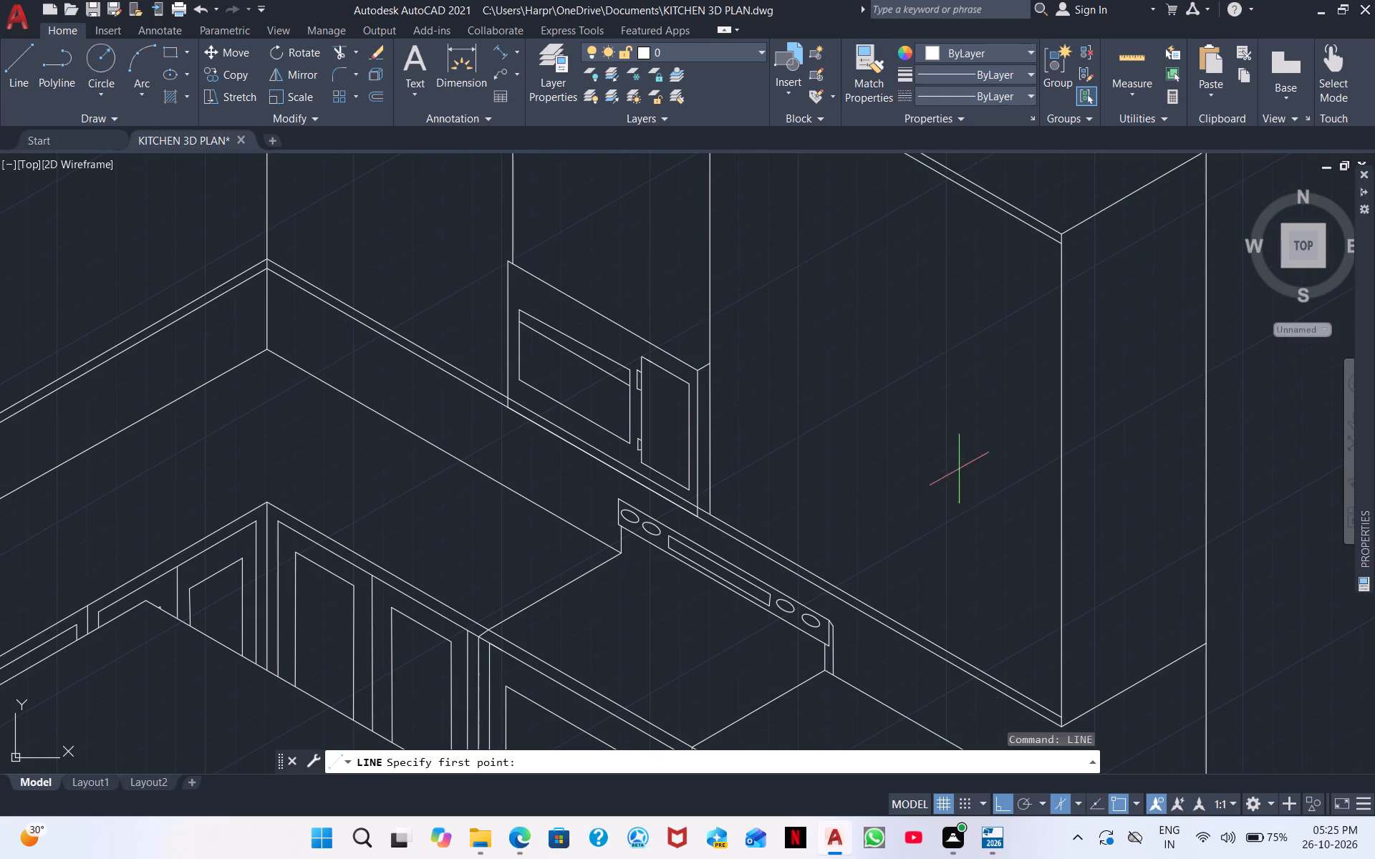
{"action": "left_click", "coordinate": [877, 608]}
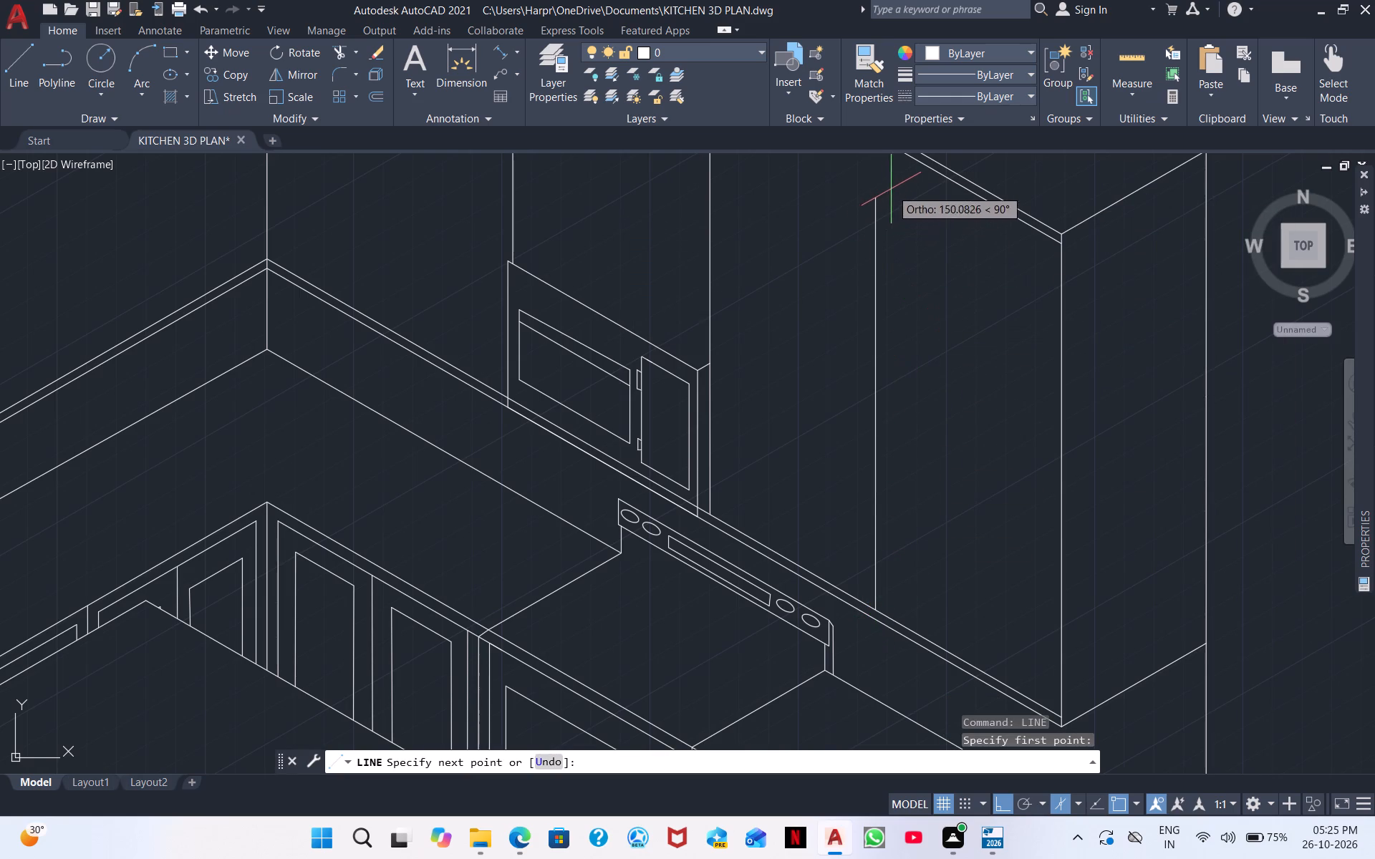
{"action": "middle_click_drag", "start_coordinate": [853, 169], "coordinate": [883, 392]}
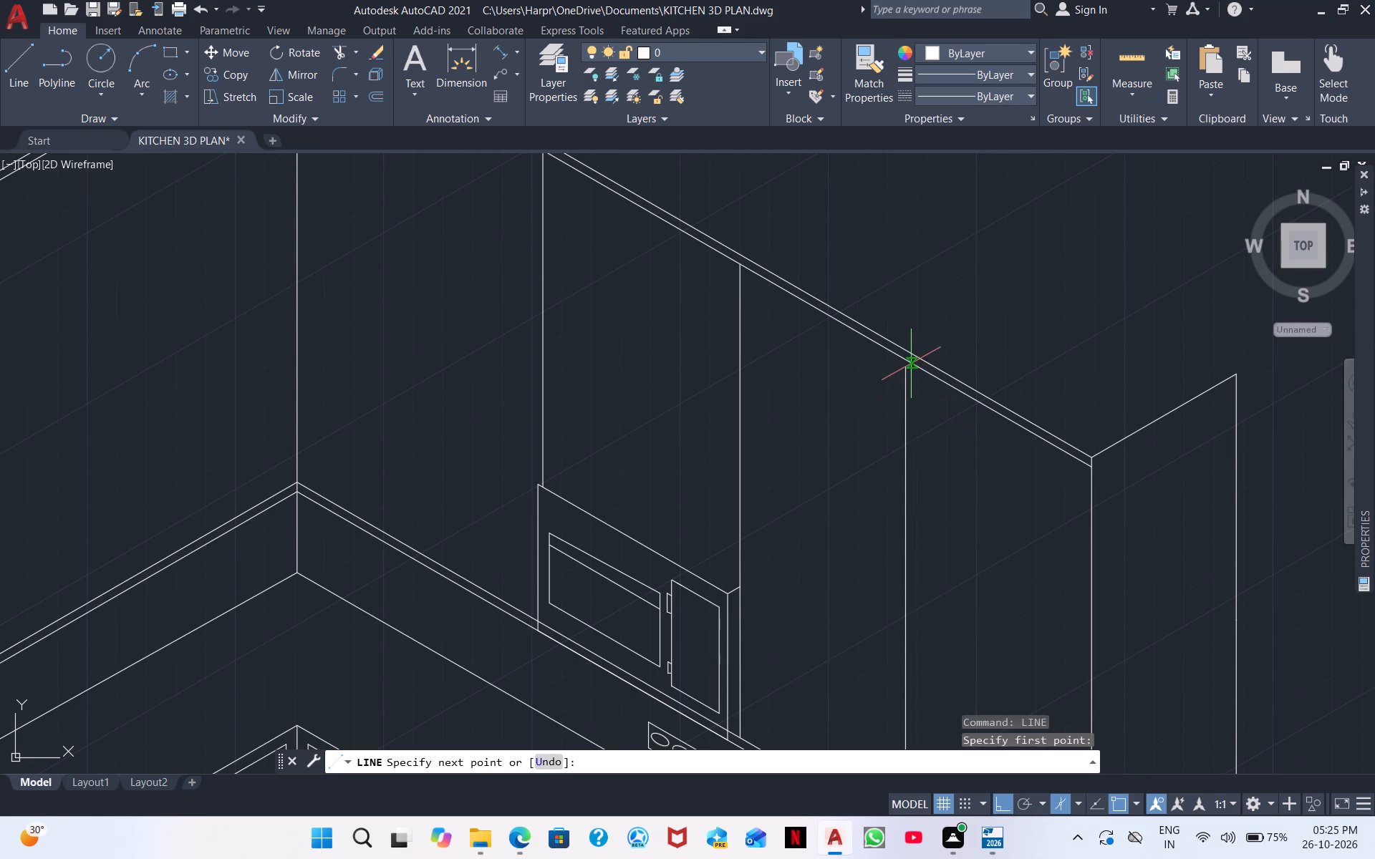
{"action": "left_click", "coordinate": [904, 357]}
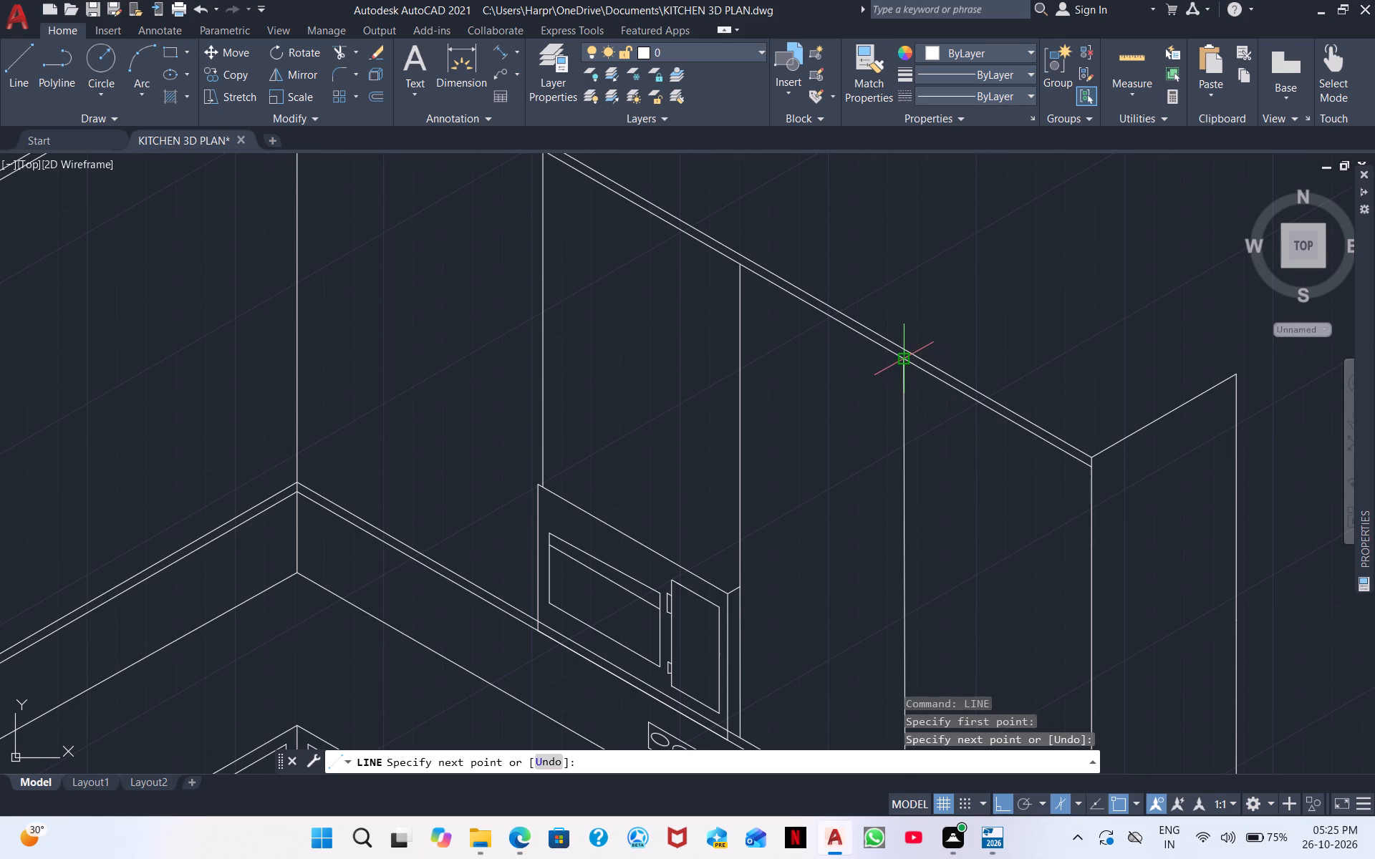
{"action": "scroll", "coordinate": [904, 357], "scroll_direction": "down", "scroll_amount": 2}
{"action": "key", "text": "Escape"}
Draw a vertical divider from bottom to top edge, midway on the wall cabinets between the refrigerator unit and inner corner.
{"action": "middle_click_drag", "start_coordinate": [879, 343], "coordinate": [1053, 344]}
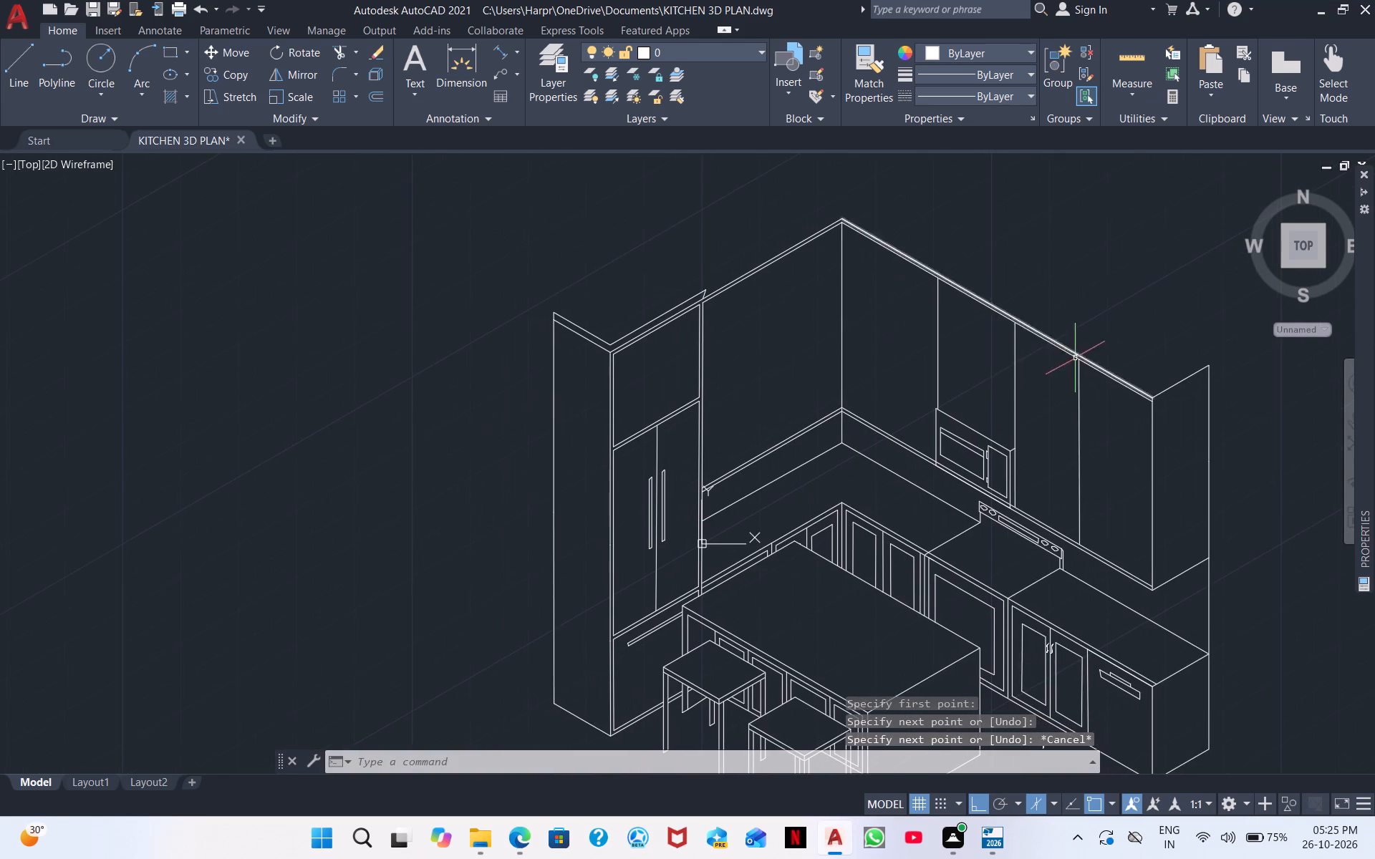
{"action": "right_click", "coordinate": [809, 418]}
{"action": "left_click", "coordinate": [884, 425]}
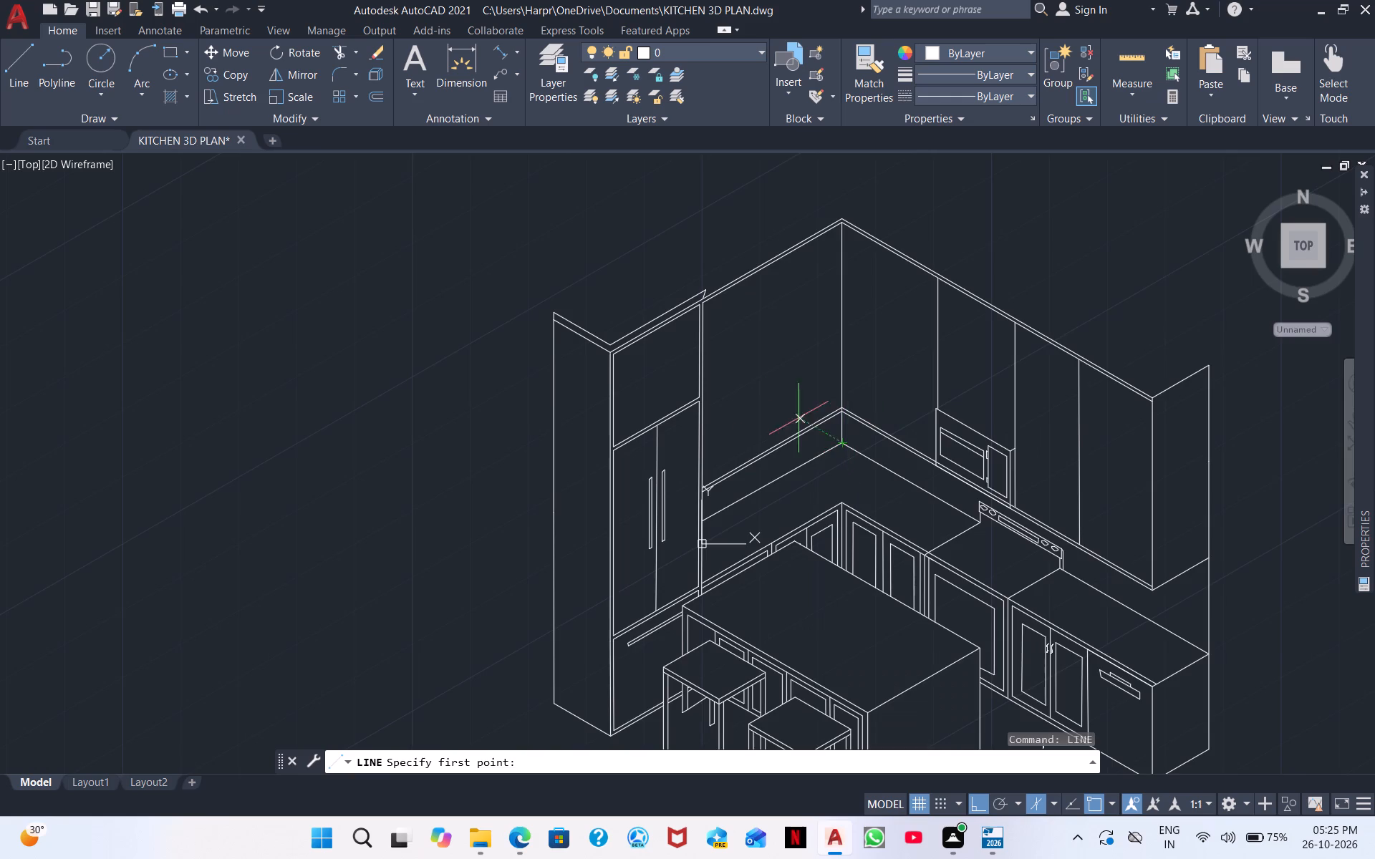
{"action": "scroll", "coordinate": [743, 415], "scroll_direction": "up", "scroll_amount": 4}
{"action": "middle_click_drag", "start_coordinate": [770, 558], "coordinate": [623, 313]}
{"action": "scroll", "coordinate": [626, 318], "scroll_direction": "up", "scroll_amount": 1}
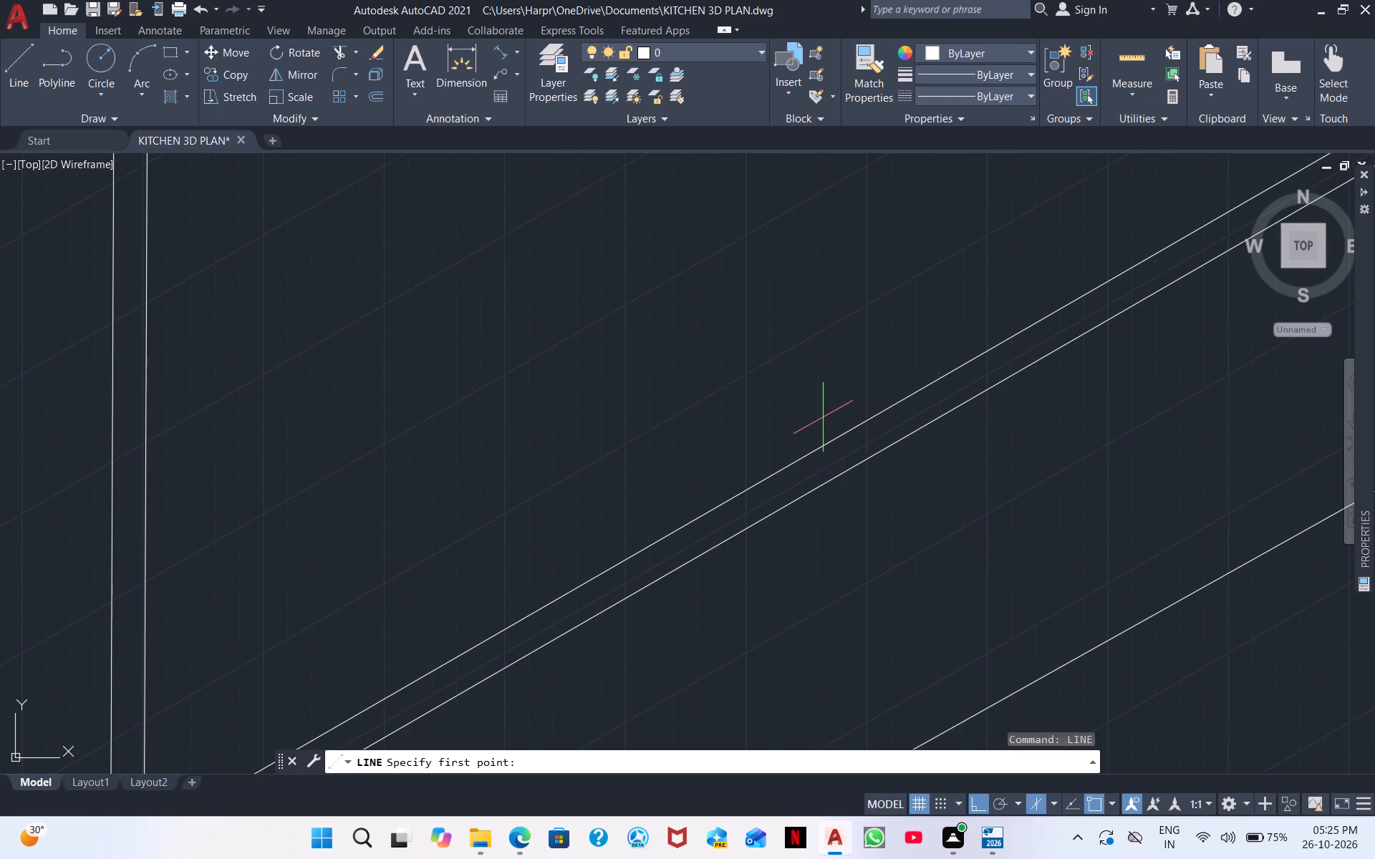
{"action": "scroll", "coordinate": [829, 498], "scroll_direction": "down", "scroll_amount": 1}
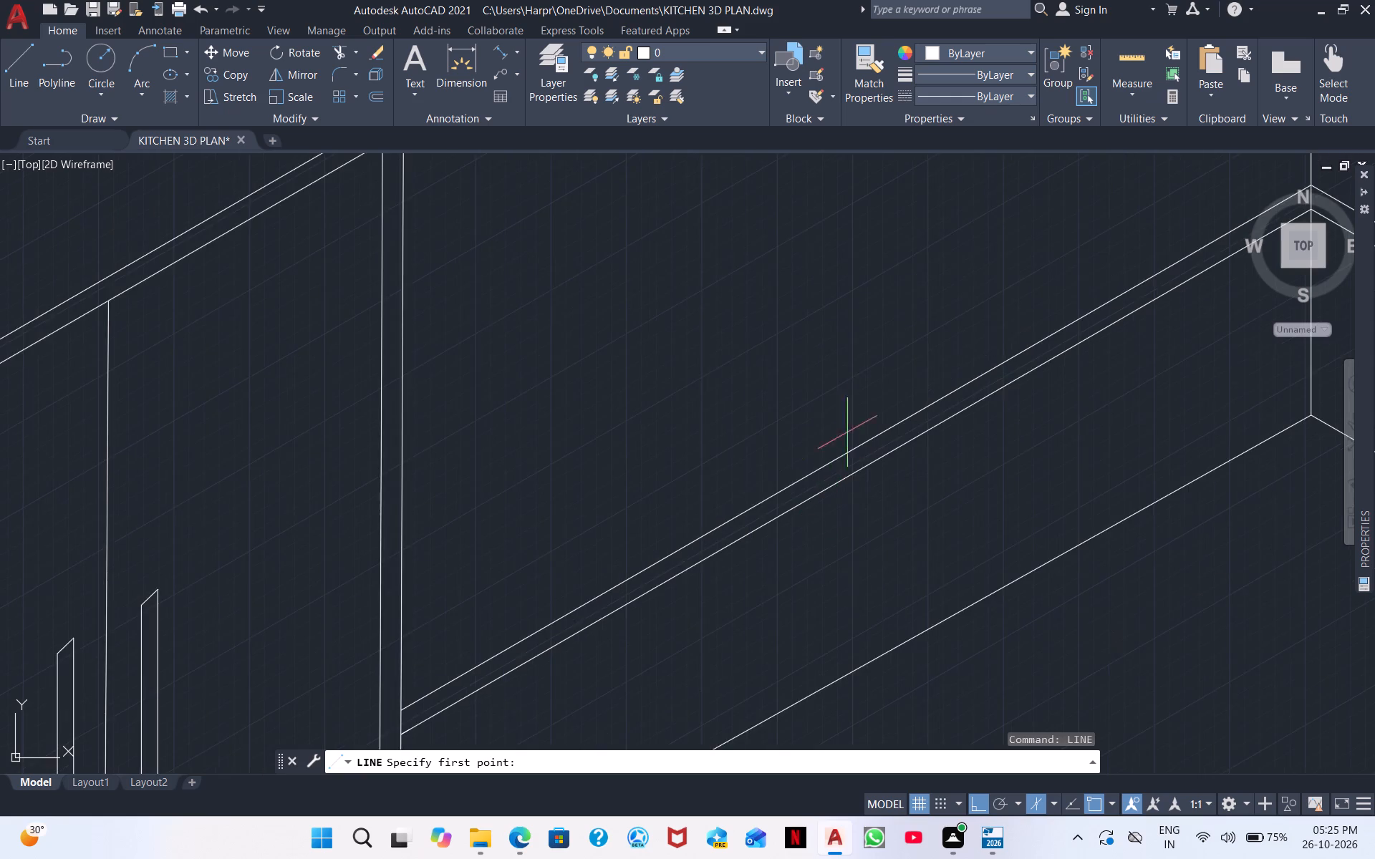
{"action": "scroll", "coordinate": [851, 419], "scroll_direction": "down", "scroll_amount": 3}
{"action": "middle_click_drag", "start_coordinate": [867, 374], "coordinate": [788, 448]}
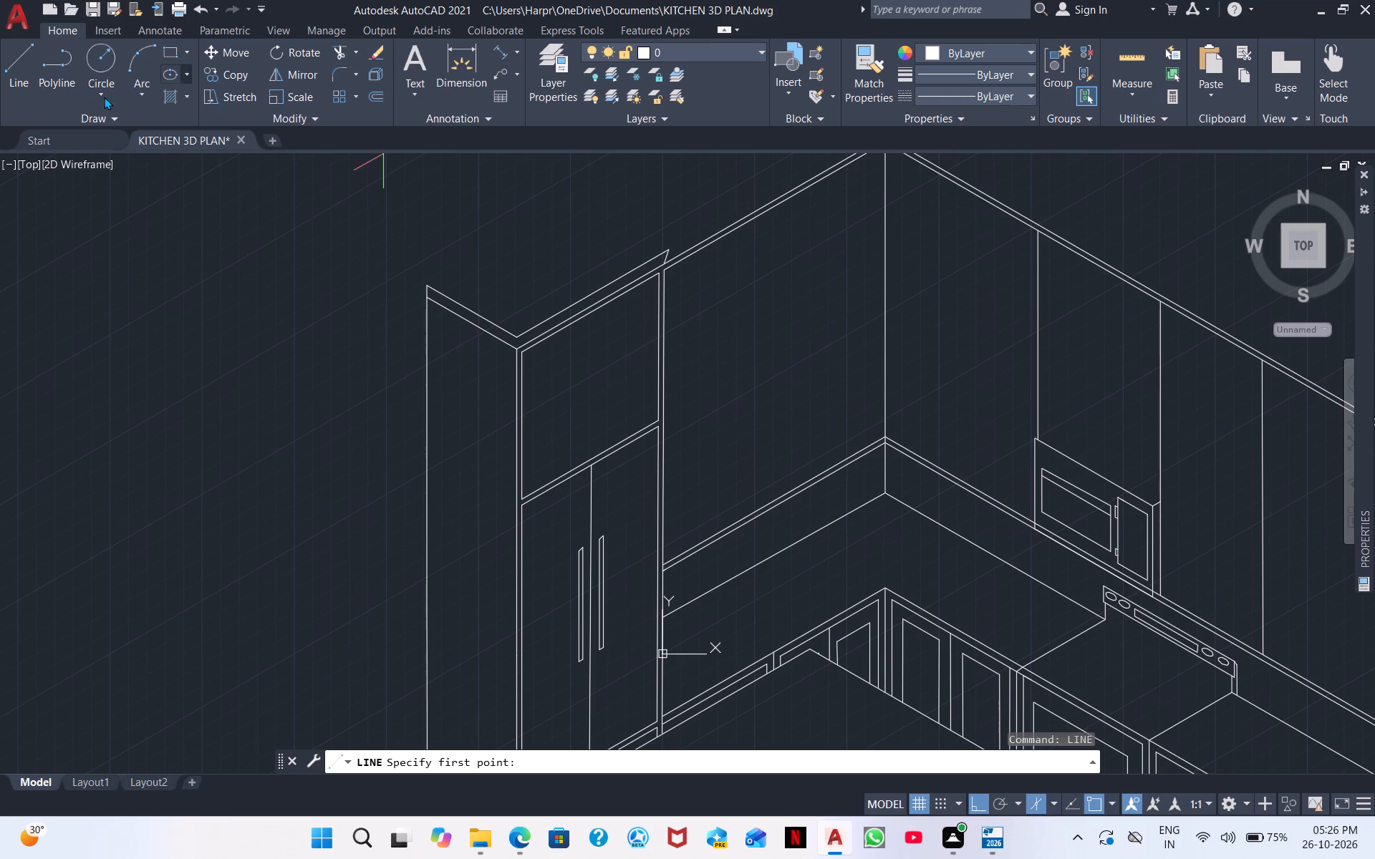
{"action": "left_click", "coordinate": [21, 68]}
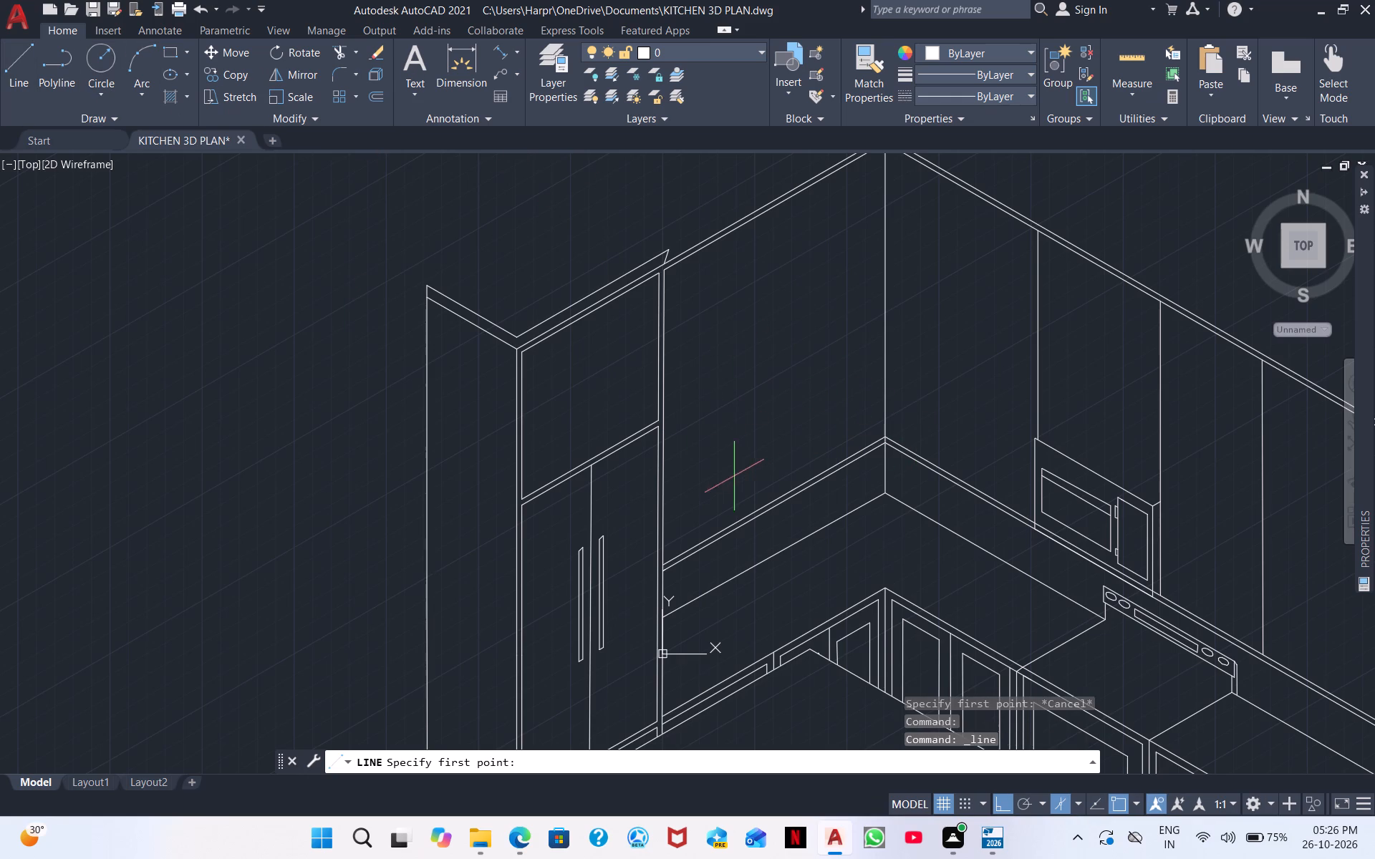
{"action": "left_click", "coordinate": [771, 498]}
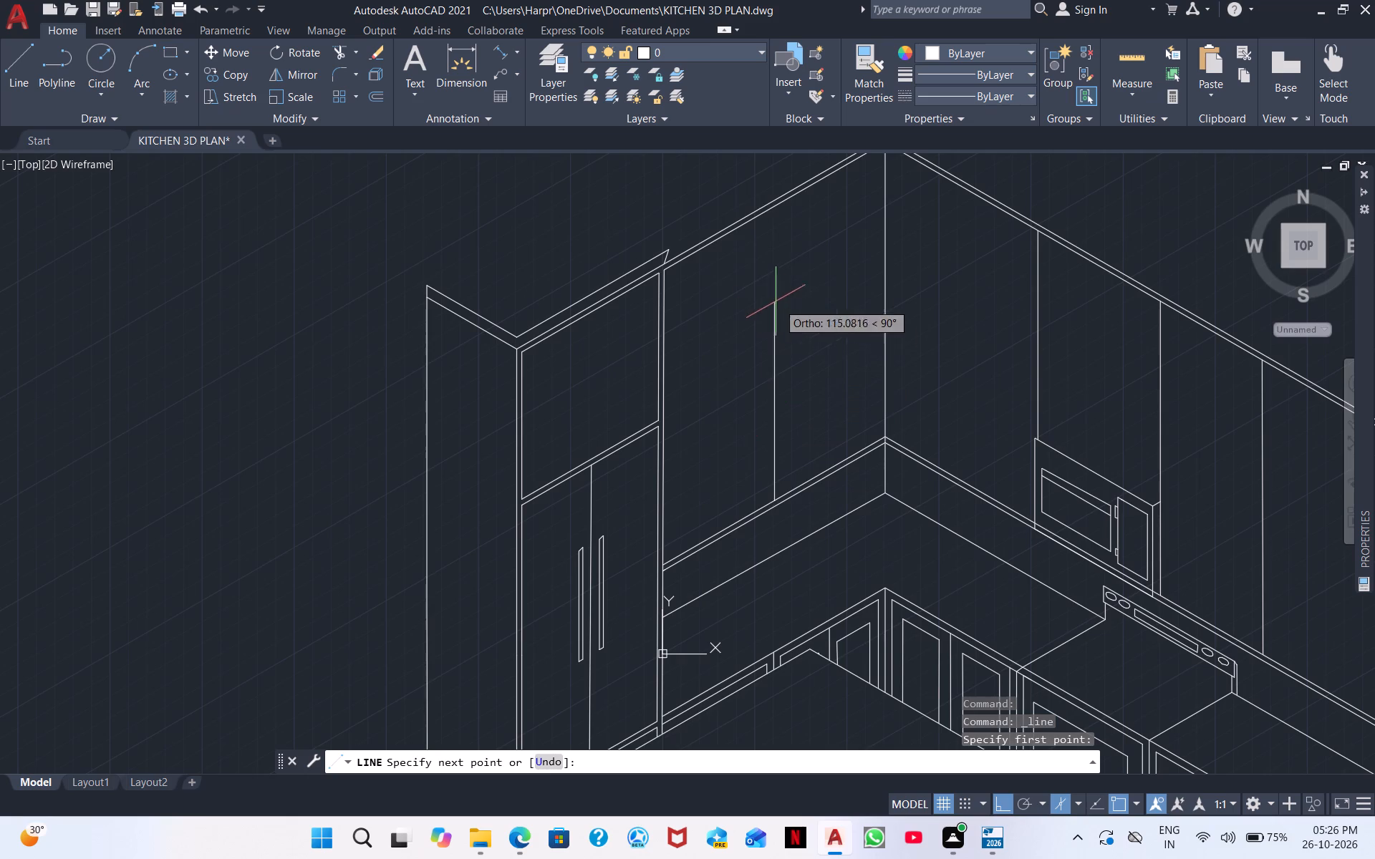
{"action": "middle_click_drag", "start_coordinate": [768, 215], "coordinate": [768, 354]}
{"action": "left_click", "coordinate": [776, 344]}
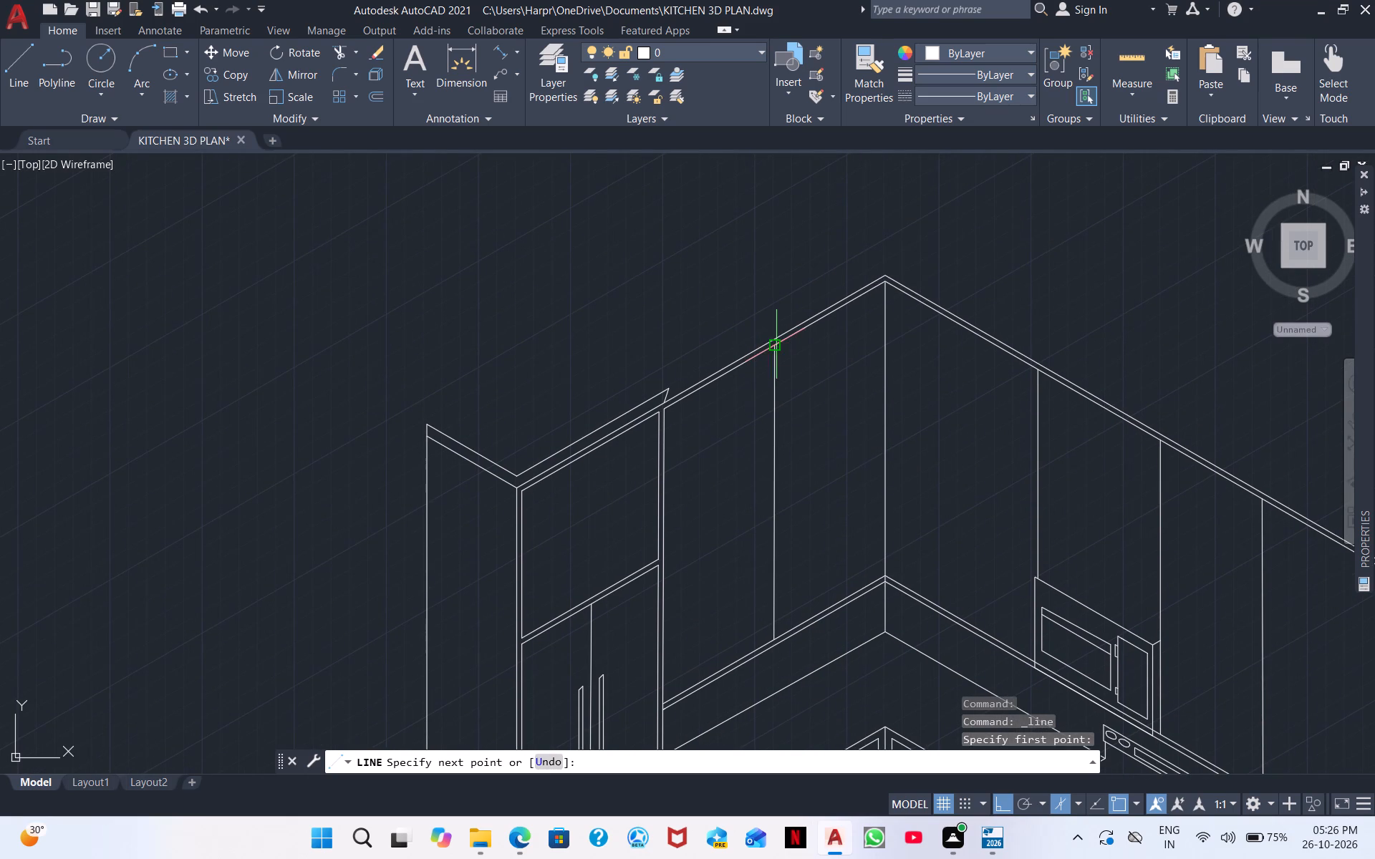
{"action": "right_click", "coordinate": [830, 408]}
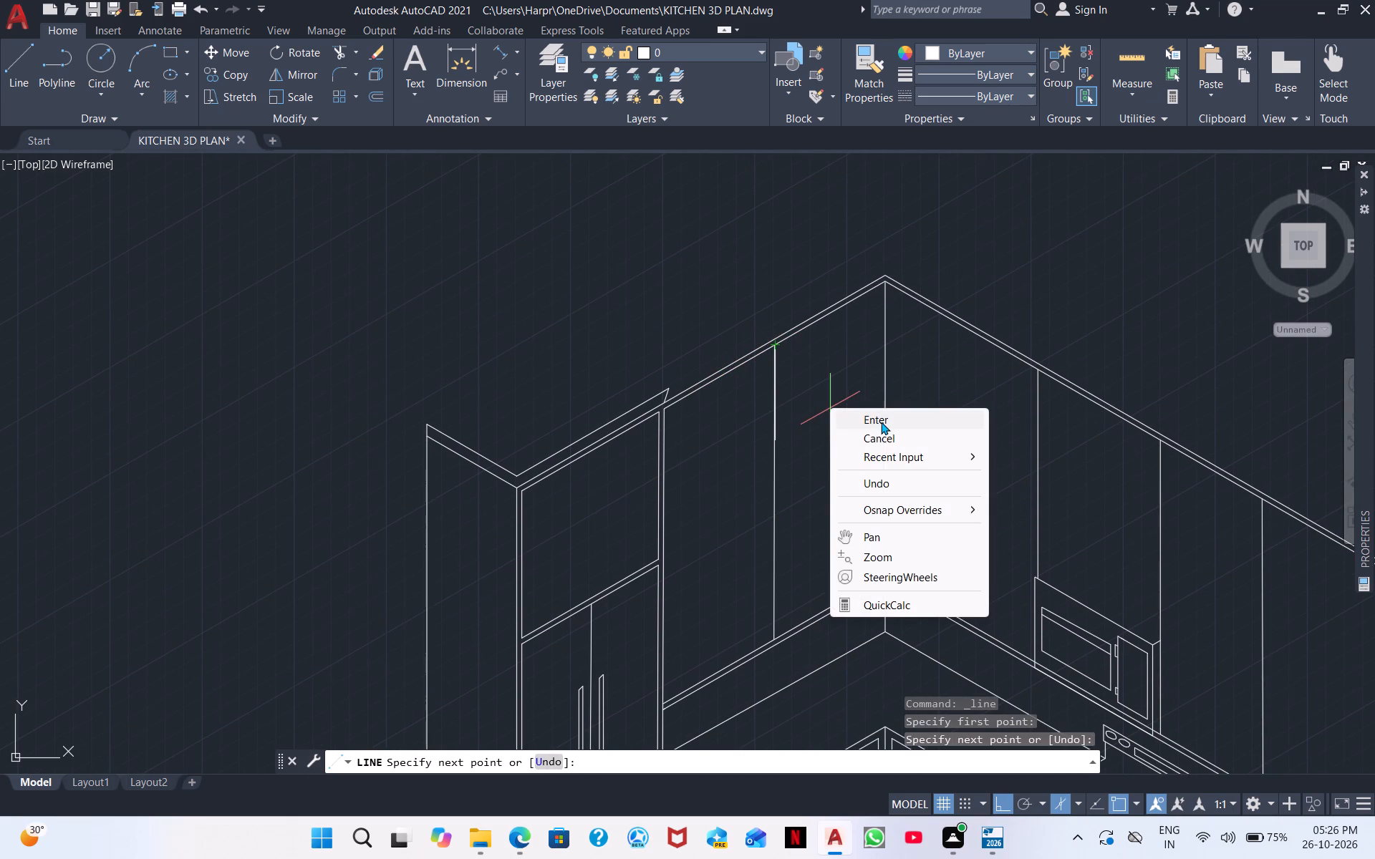
{"action": "left_click", "coordinate": [878, 437]}
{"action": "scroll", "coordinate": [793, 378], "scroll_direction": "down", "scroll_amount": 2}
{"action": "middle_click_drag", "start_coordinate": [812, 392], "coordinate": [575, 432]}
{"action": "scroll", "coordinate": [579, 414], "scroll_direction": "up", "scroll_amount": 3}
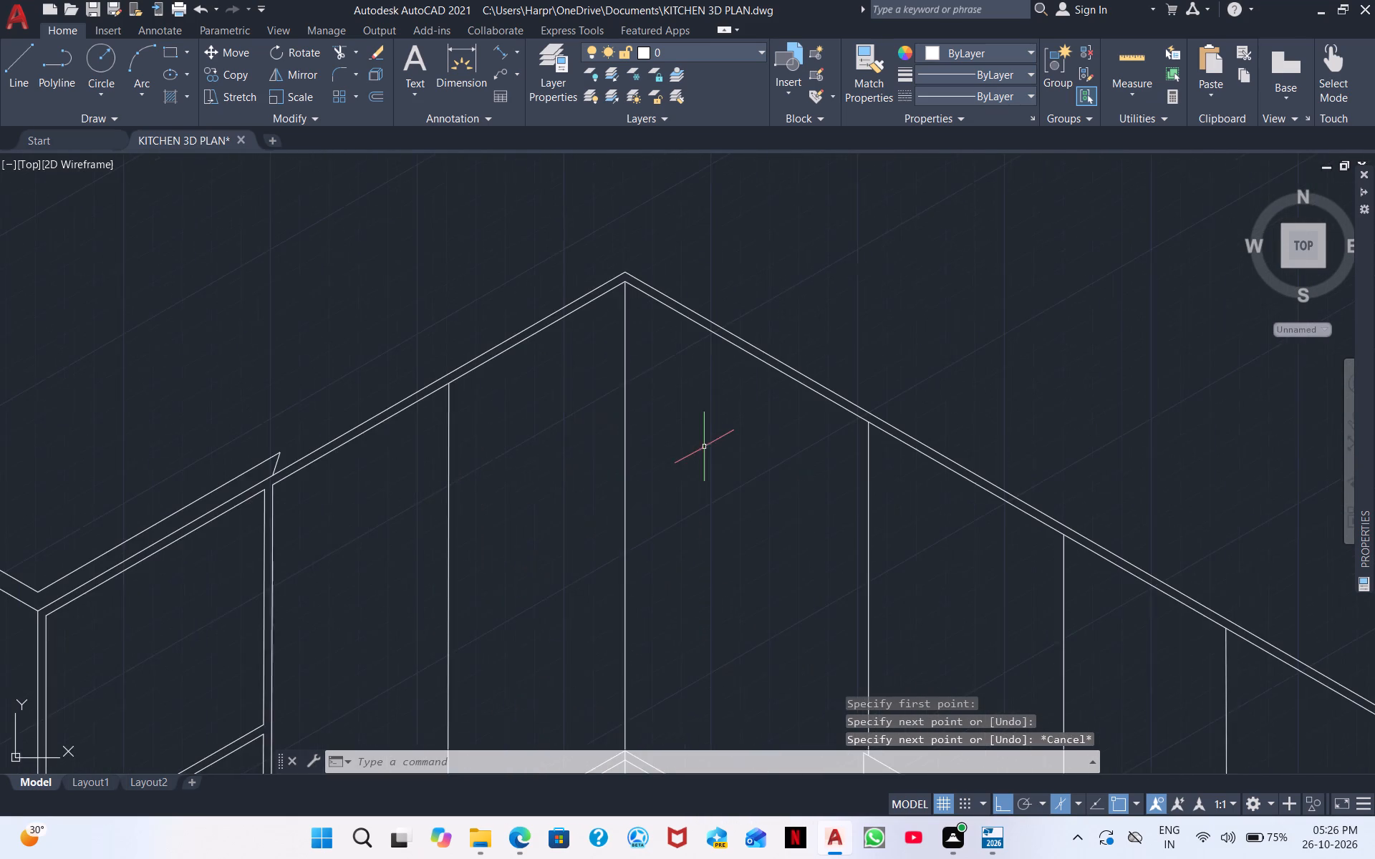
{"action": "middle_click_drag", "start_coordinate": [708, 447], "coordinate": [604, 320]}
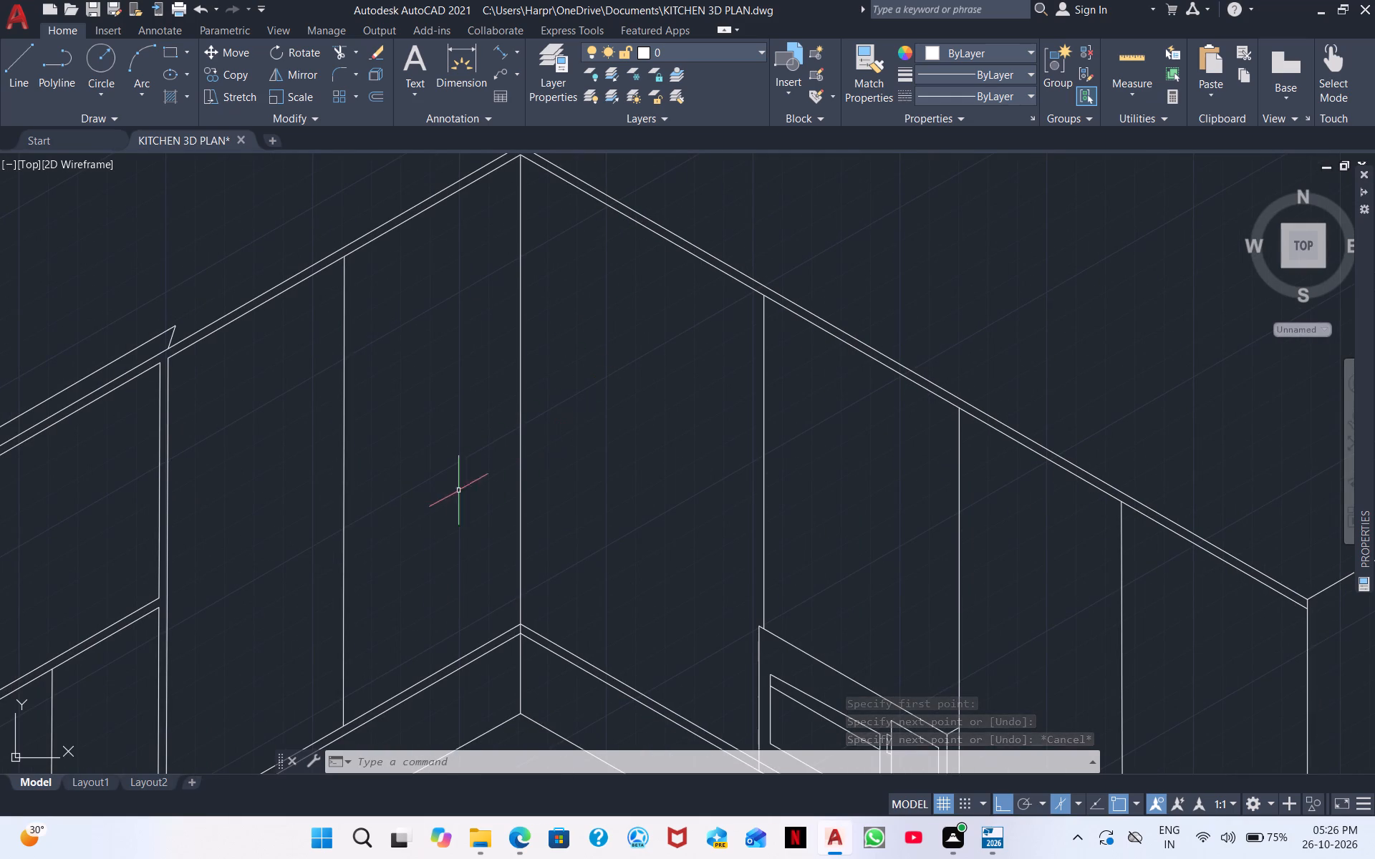